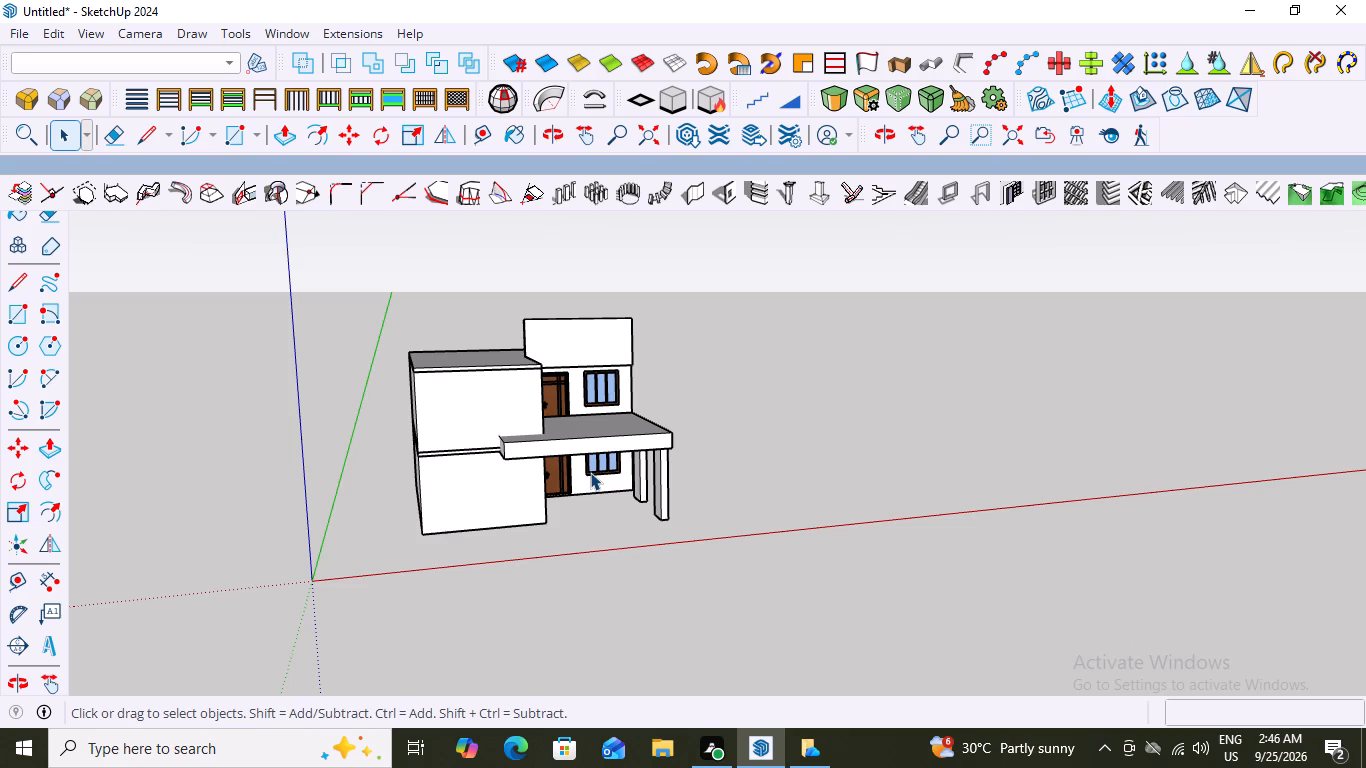
Examine the house's terrace slab, upper door and window wall and upright panel from the front, side and above.
{"action": "scroll", "coordinate": [614, 401], "scroll_direction": "up", "scroll_amount": 6}
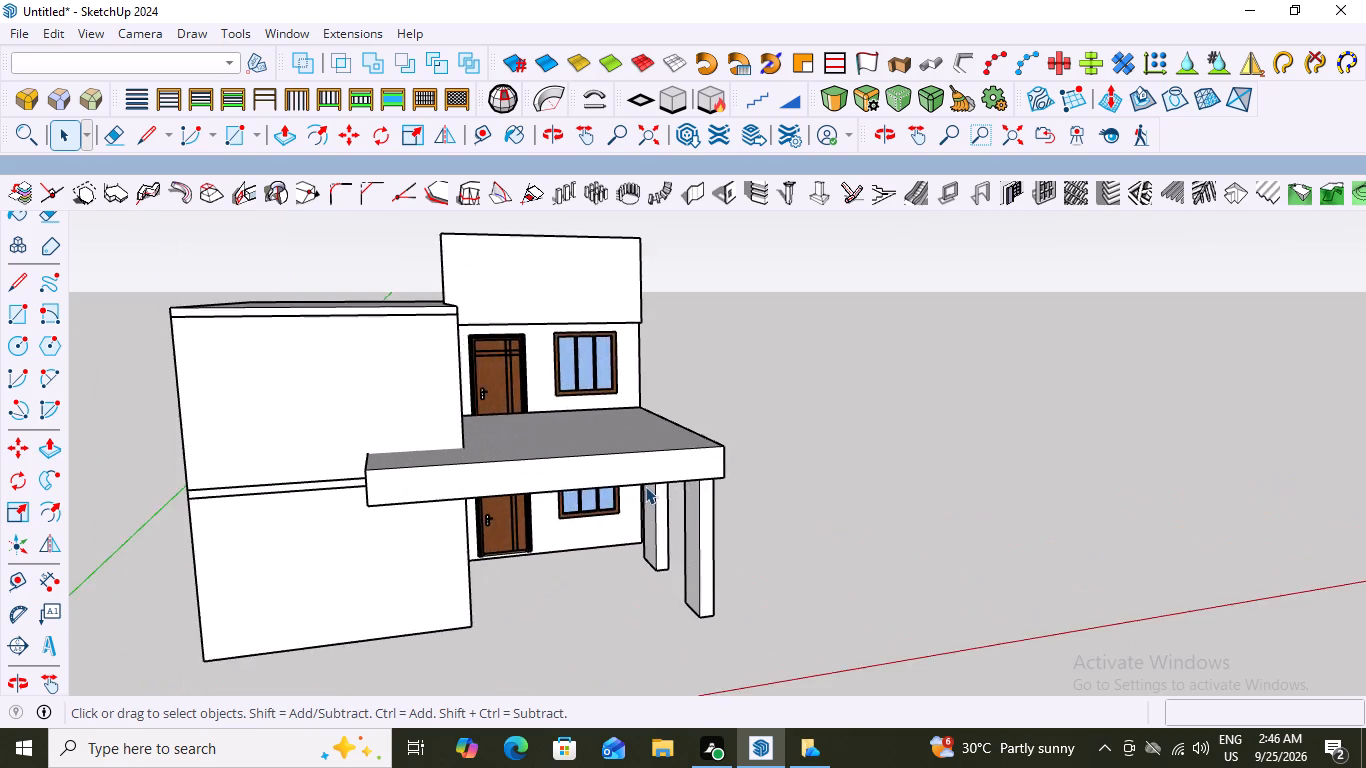
{"action": "scroll", "coordinate": [645, 486], "scroll_direction": "down", "scroll_amount": 11}
{"action": "middle_click_drag", "start_coordinate": [792, 491], "coordinate": [527, 482]}
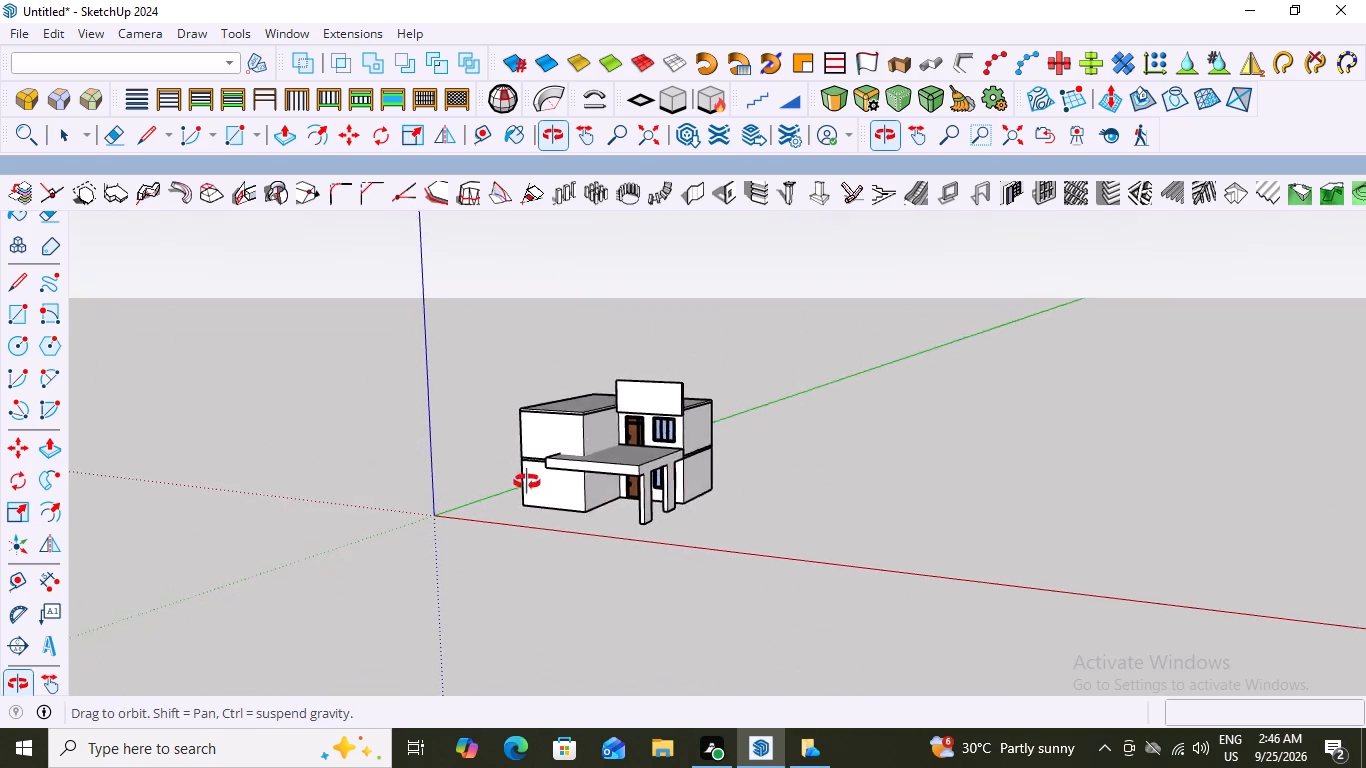
{"action": "middle_click_drag", "start_coordinate": [527, 482], "coordinate": [527, 478]}
{"action": "scroll", "coordinate": [611, 458], "scroll_direction": "up", "scroll_amount": 11}
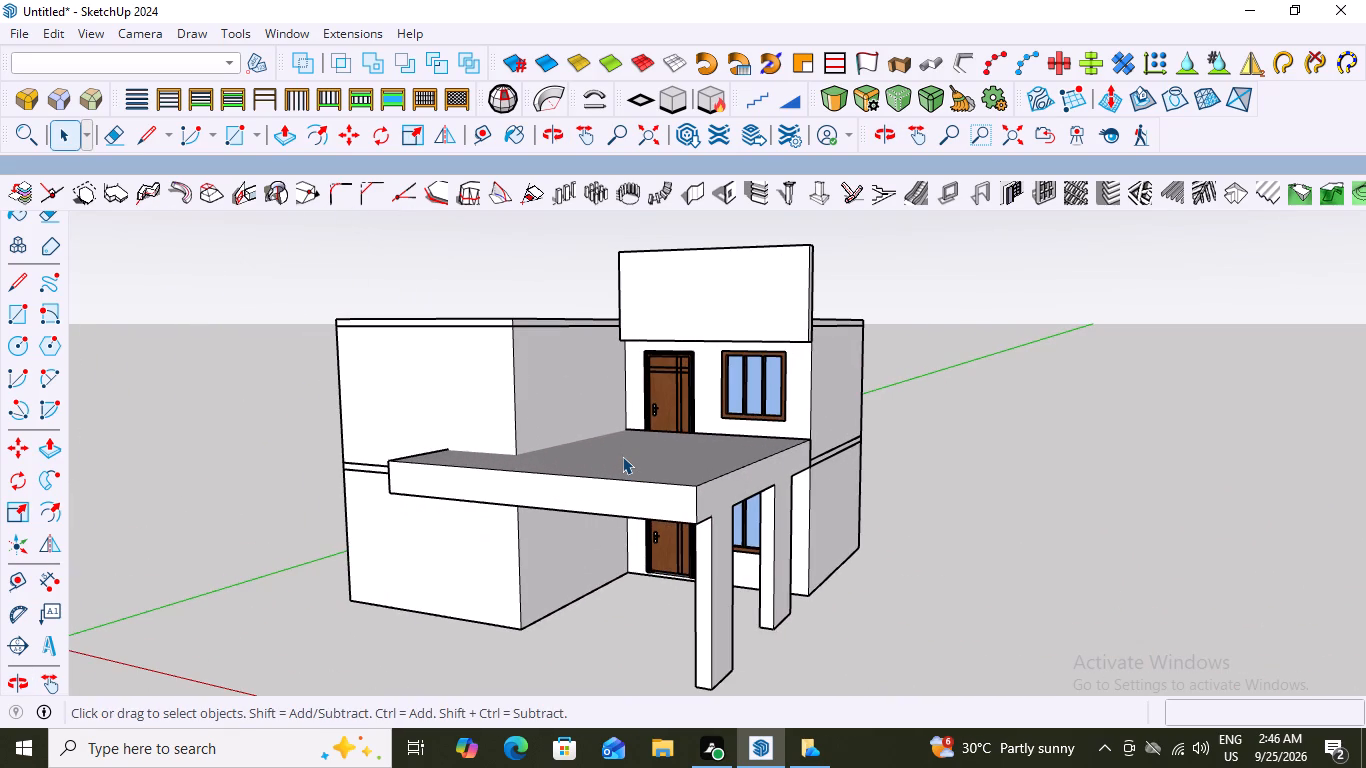
{"action": "middle_click_drag", "start_coordinate": [654, 465], "coordinate": [764, 503]}
{"action": "scroll", "coordinate": [770, 543], "scroll_direction": "up", "scroll_amount": 2}
{"action": "middle_click_drag", "start_coordinate": [762, 540], "coordinate": [693, 470]}
{"action": "scroll", "coordinate": [641, 457], "scroll_direction": "down", "scroll_amount": 3}
{"action": "middle_click_drag", "start_coordinate": [678, 474], "coordinate": [746, 473]}
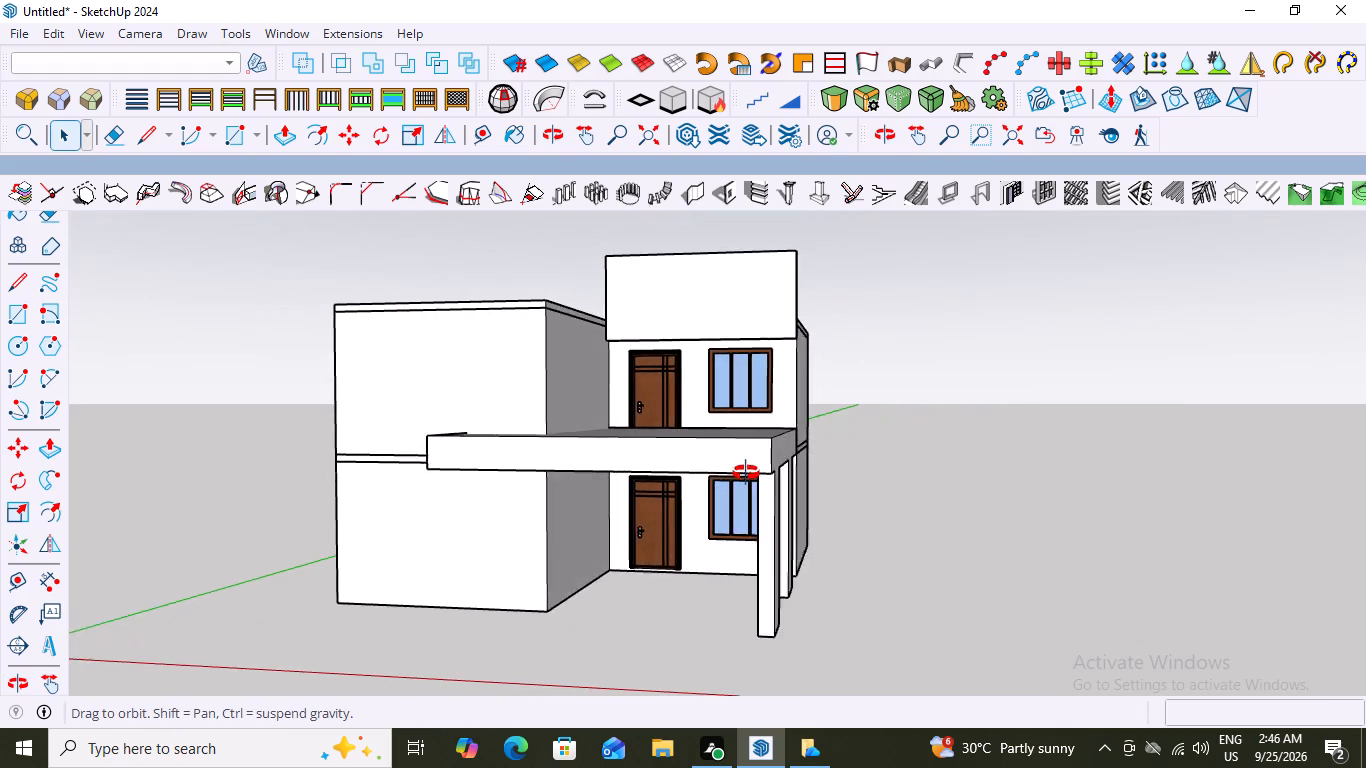
{"action": "middle_click_drag", "start_coordinate": [746, 473], "coordinate": [805, 479]}
{"action": "scroll", "coordinate": [693, 440], "scroll_direction": "up", "scroll_amount": 2}
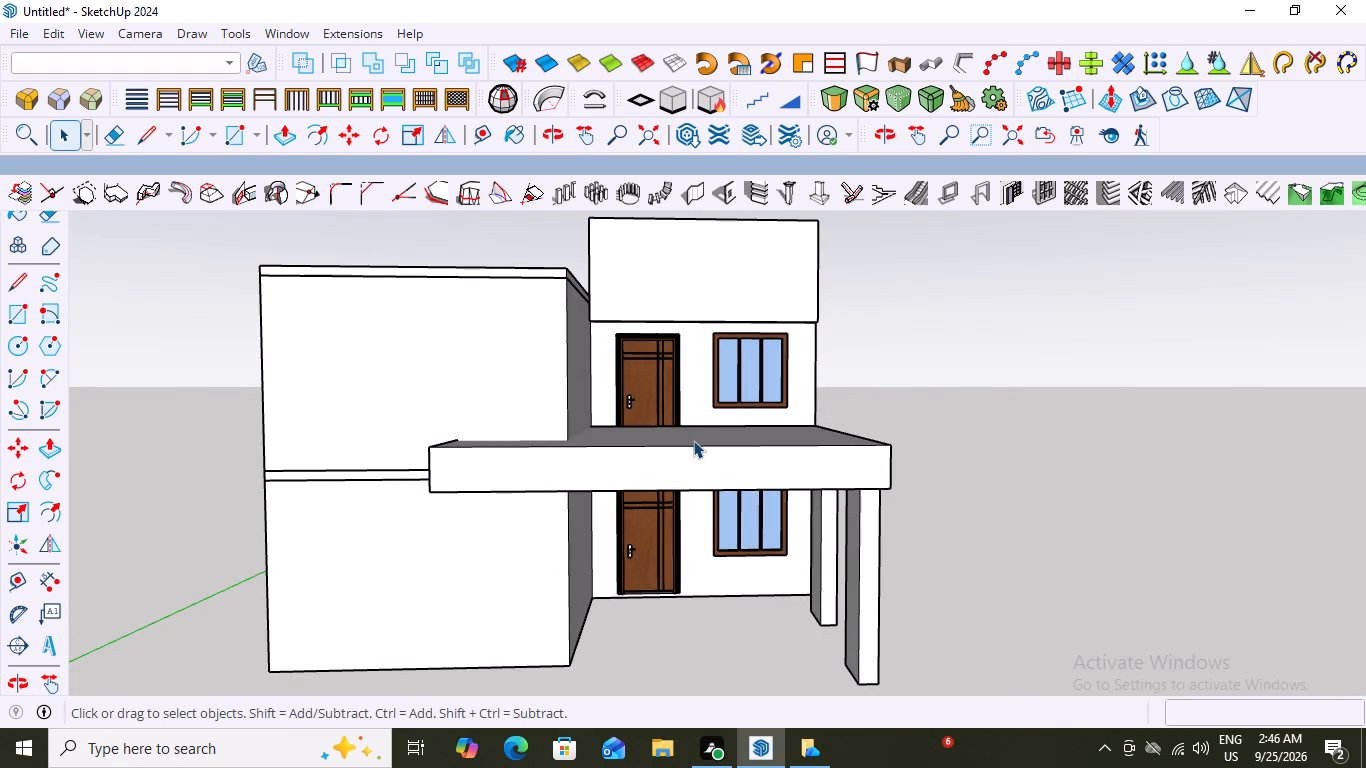
{"action": "scroll", "coordinate": [693, 440], "scroll_direction": "down", "scroll_amount": 2}
{"action": "middle_click_drag", "start_coordinate": [740, 277], "coordinate": [737, 454]}
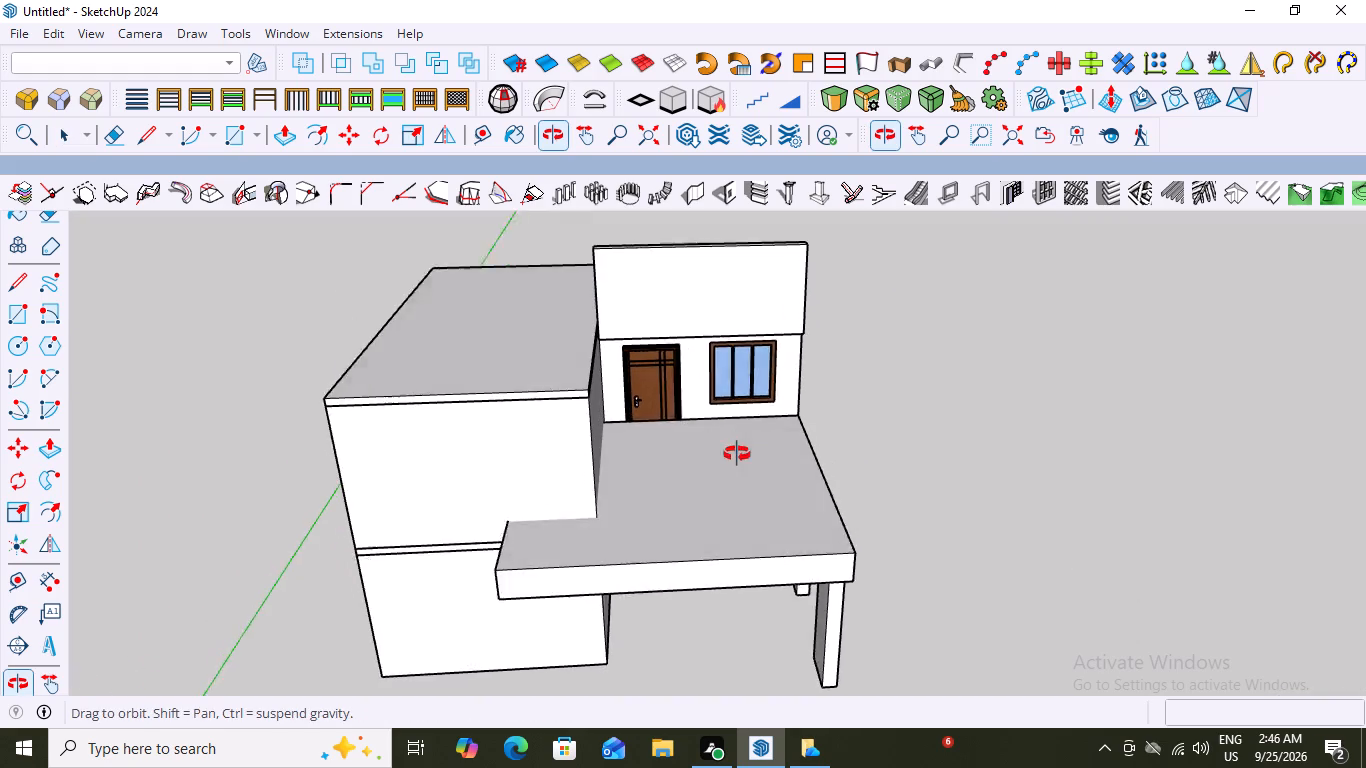
{"action": "middle_click_drag", "start_coordinate": [737, 454], "coordinate": [731, 469]}
Open the upright panel's group with its geometry selected and examine the panel from above, the front and both sides.
{"action": "left_click", "coordinate": [726, 274]}
{"action": "left_click", "coordinate": [726, 274]}
{"action": "left_click", "coordinate": [726, 274]}
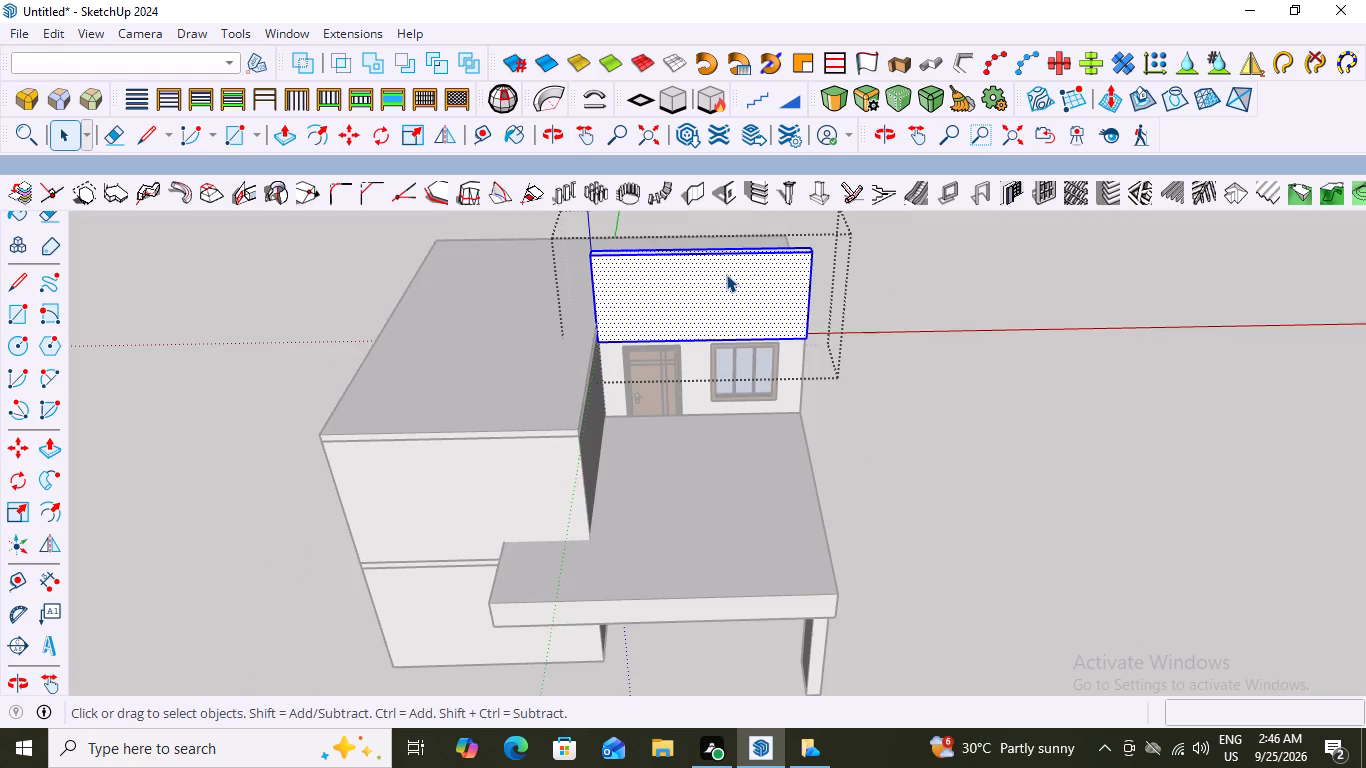
{"action": "middle_click_drag", "start_coordinate": [781, 239], "coordinate": [764, 319]}
{"action": "scroll", "coordinate": [756, 286], "scroll_direction": "up", "scroll_amount": 3}
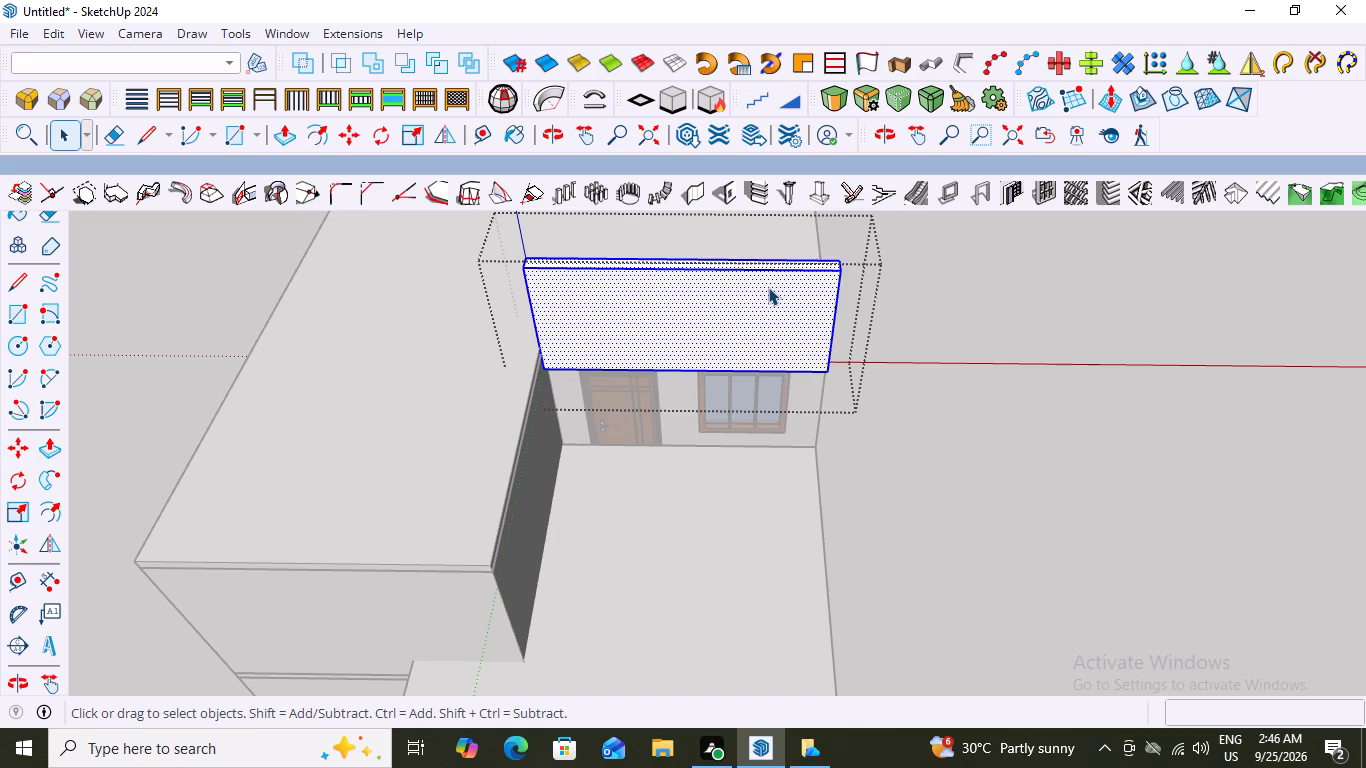
{"action": "scroll", "coordinate": [820, 315], "scroll_direction": "down", "scroll_amount": 9}
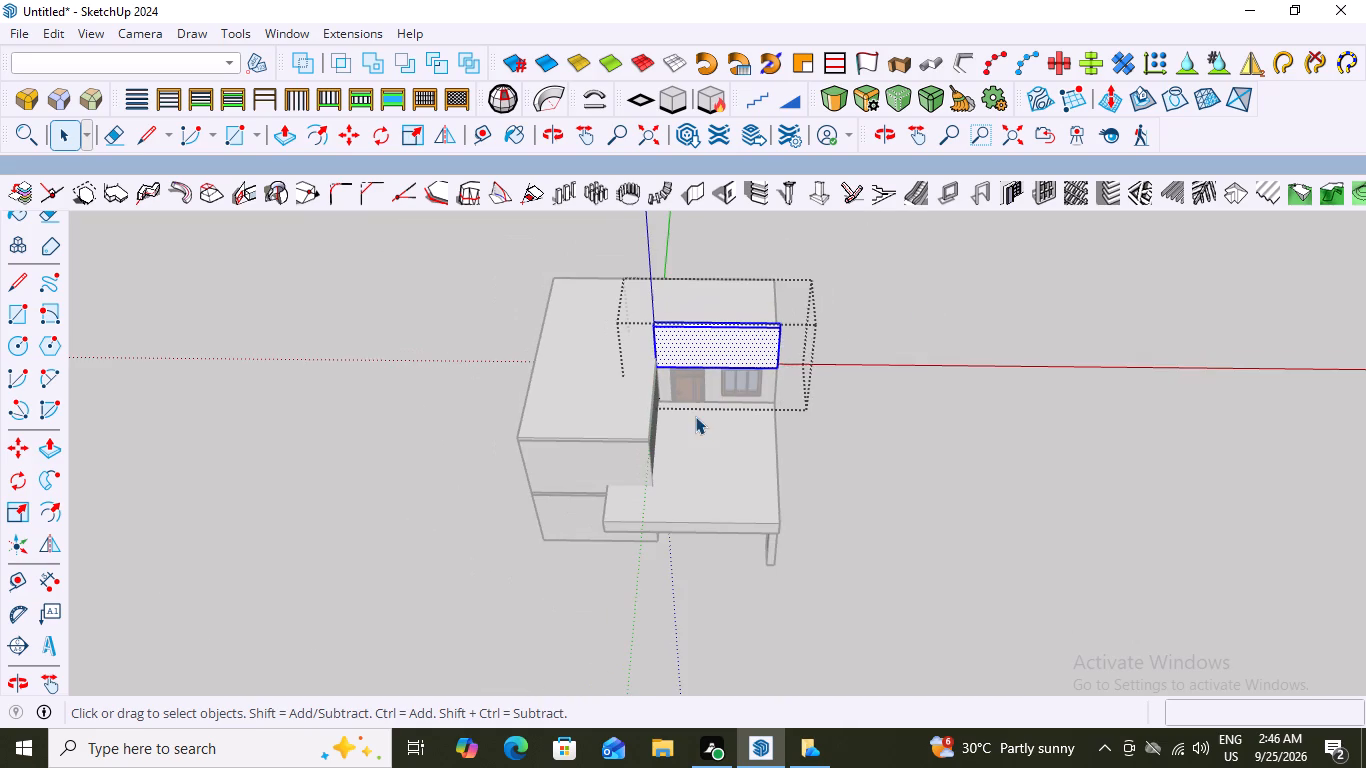
{"action": "scroll", "coordinate": [647, 302], "scroll_direction": "up", "scroll_amount": 7}
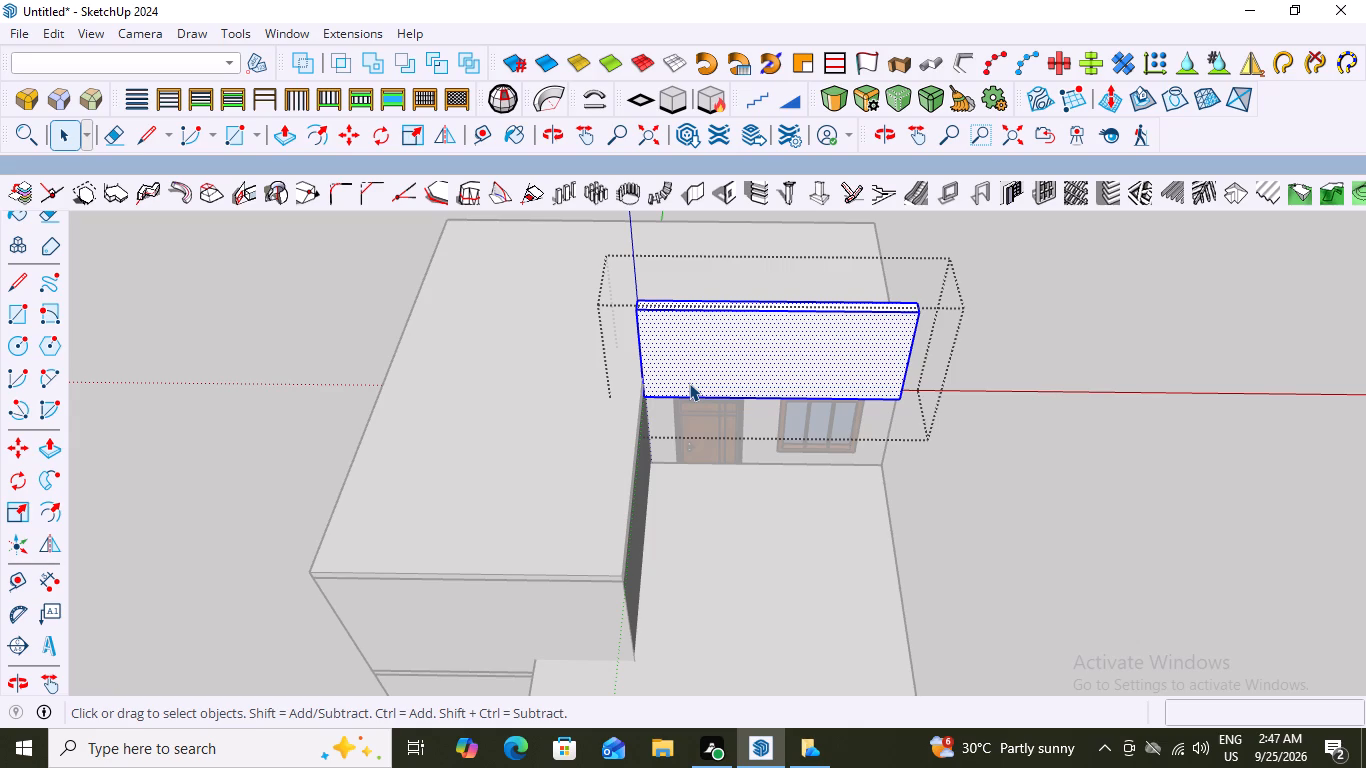
{"action": "scroll", "coordinate": [900, 367], "scroll_direction": "up", "scroll_amount": 2}
{"action": "middle_click_drag", "start_coordinate": [935, 362], "coordinate": [913, 366]}
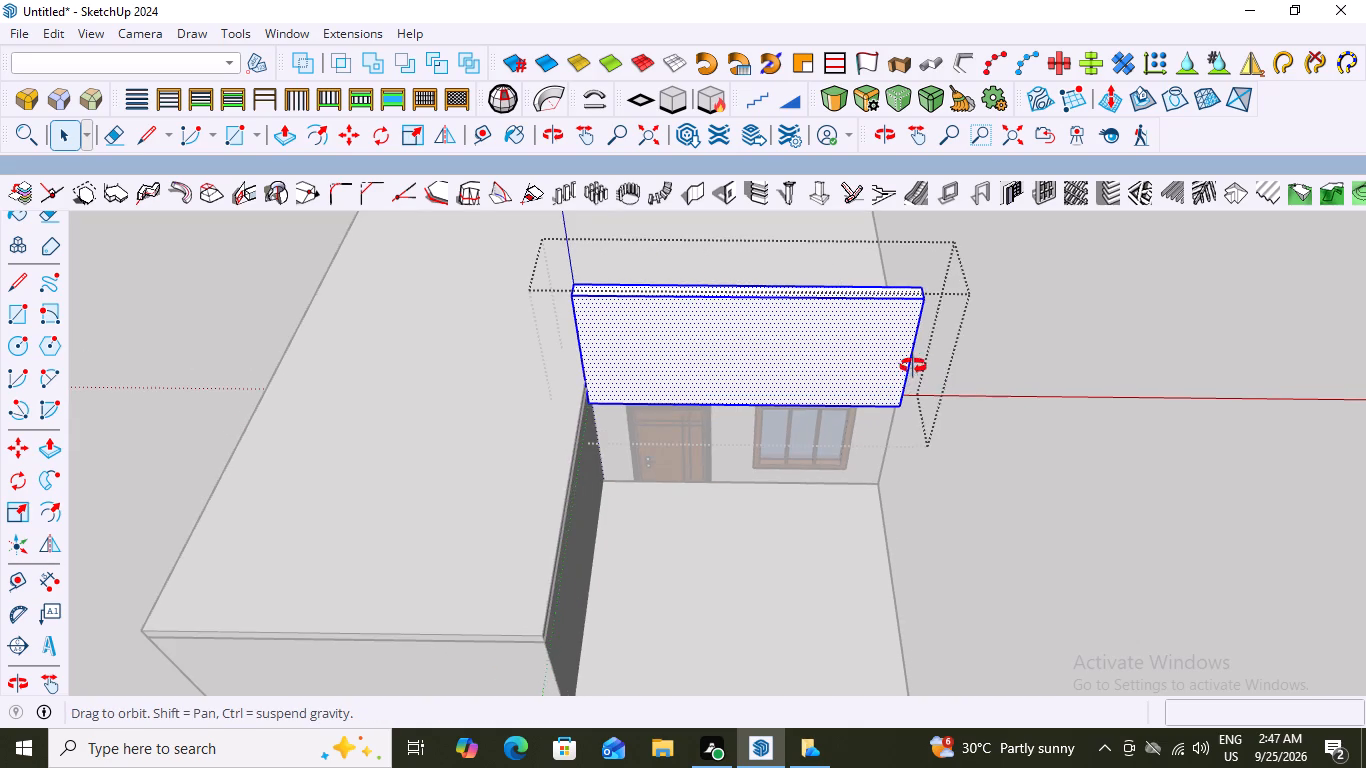
{"action": "middle_click_drag", "start_coordinate": [913, 366], "coordinate": [656, 328]}
{"action": "scroll", "coordinate": [677, 449], "scroll_direction": "down", "scroll_amount": 3}
{"action": "middle_click_drag", "start_coordinate": [659, 483], "coordinate": [679, 487]}
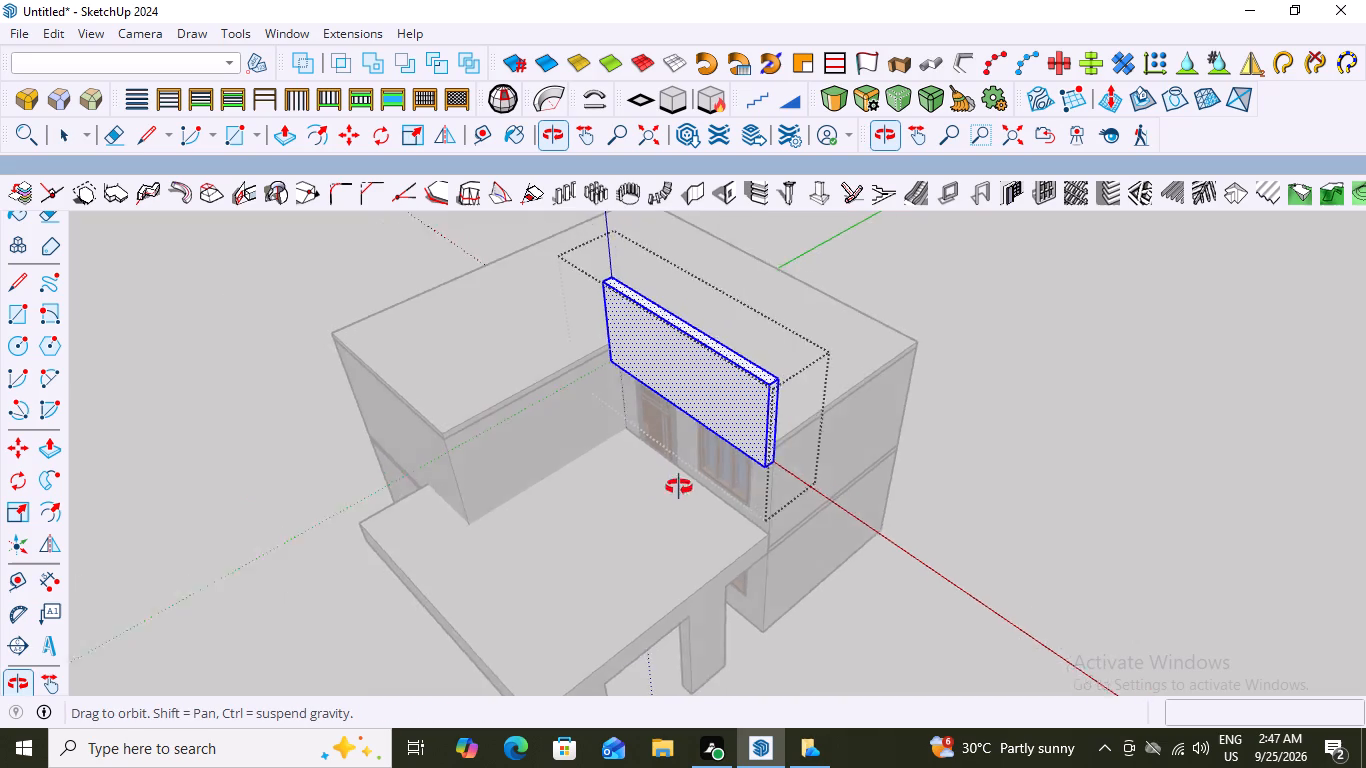
{"action": "middle_click_drag", "start_coordinate": [679, 487], "coordinate": [987, 431]}
{"action": "scroll", "coordinate": [780, 427], "scroll_direction": "up", "scroll_amount": 2}
{"action": "middle_click_drag", "start_coordinate": [853, 416], "coordinate": [700, 429]}
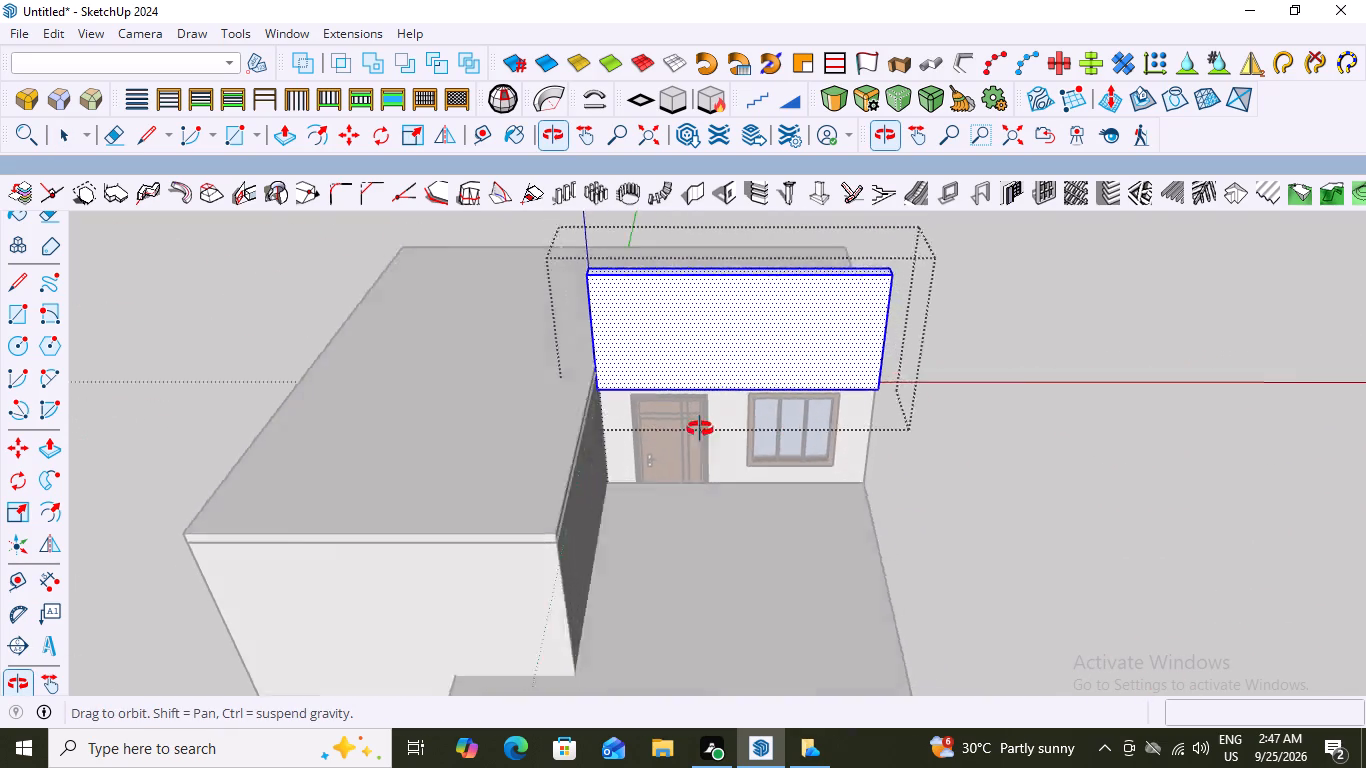
{"action": "middle_click_drag", "start_coordinate": [700, 429], "coordinate": [382, 370]}
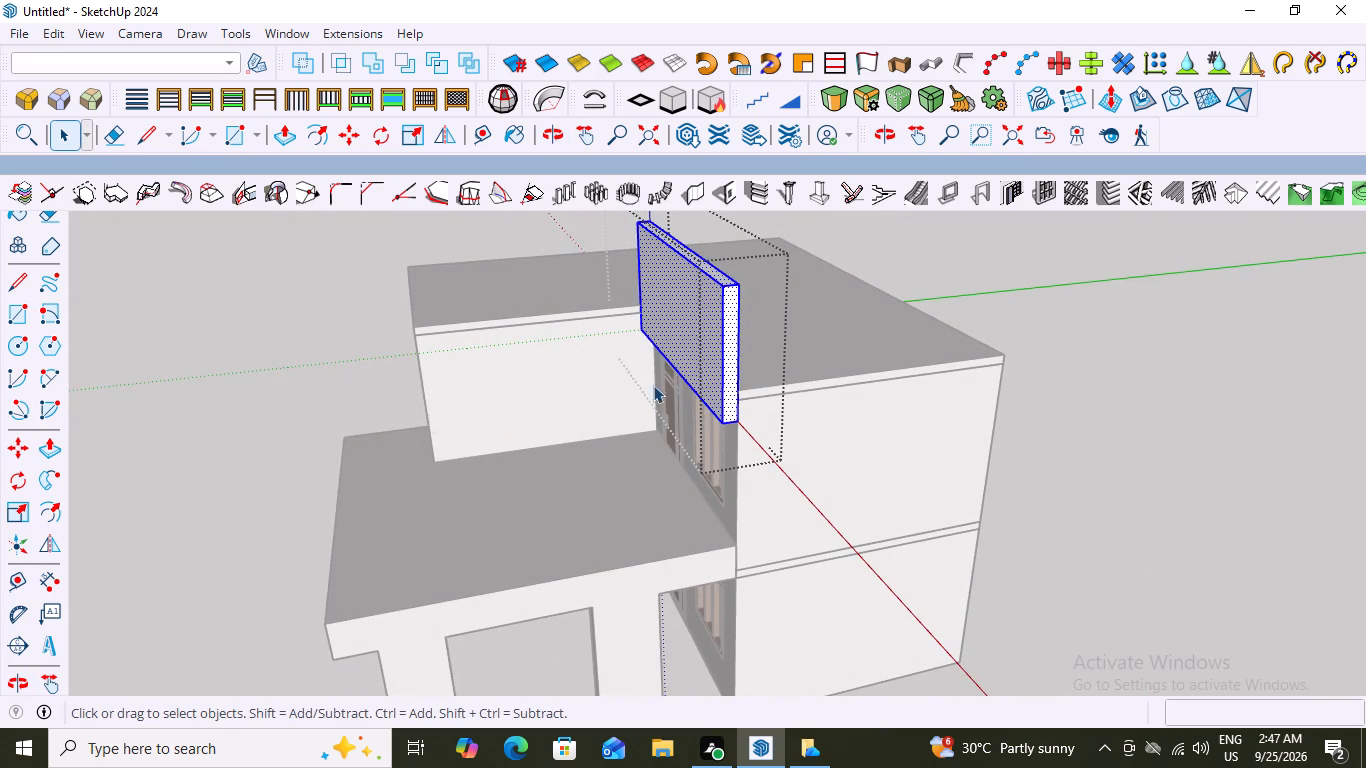
{"action": "middle_click_drag", "start_coordinate": [788, 393], "coordinate": [648, 422]}
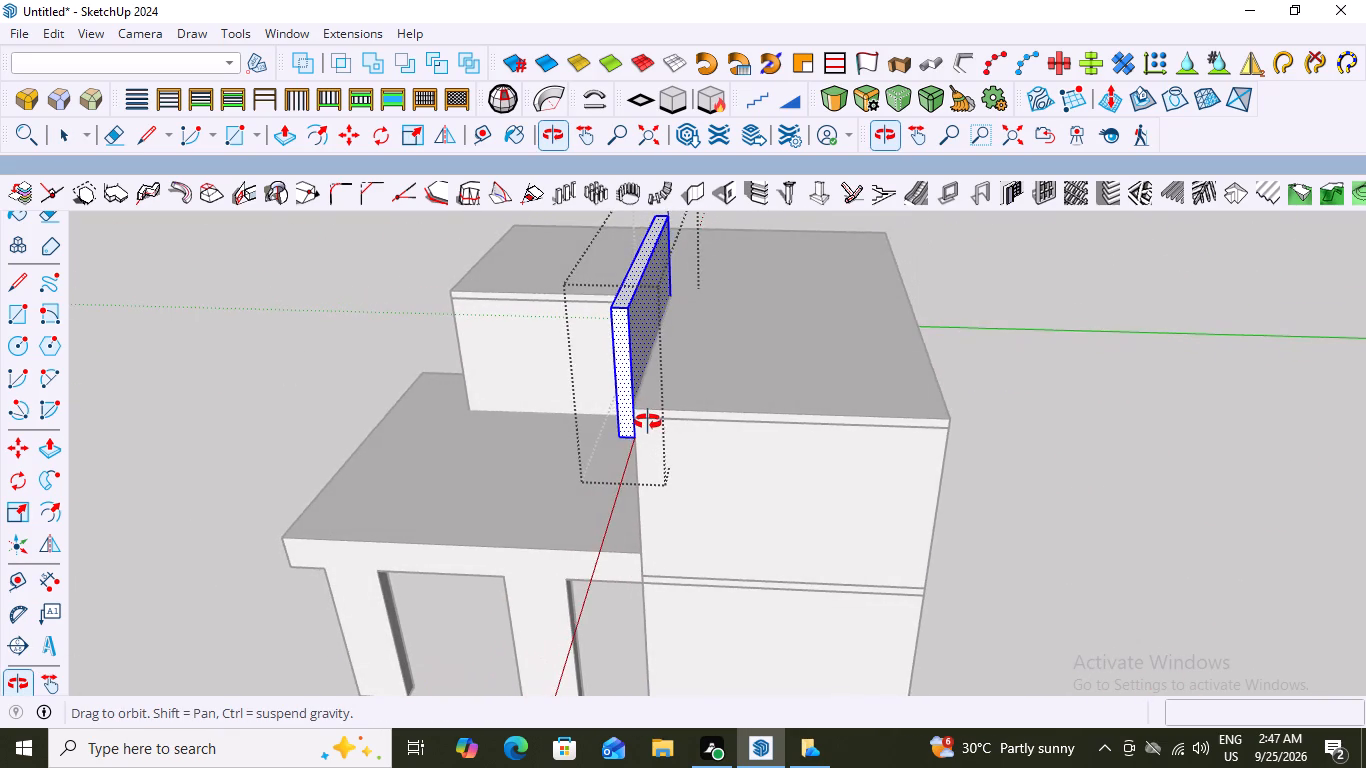
{"action": "middle_click_drag", "start_coordinate": [648, 422], "coordinate": [1052, 424]}
{"action": "middle_click_drag", "start_coordinate": [775, 428], "coordinate": [1029, 404]}
{"action": "scroll", "coordinate": [860, 346], "scroll_direction": "up", "scroll_amount": 1}
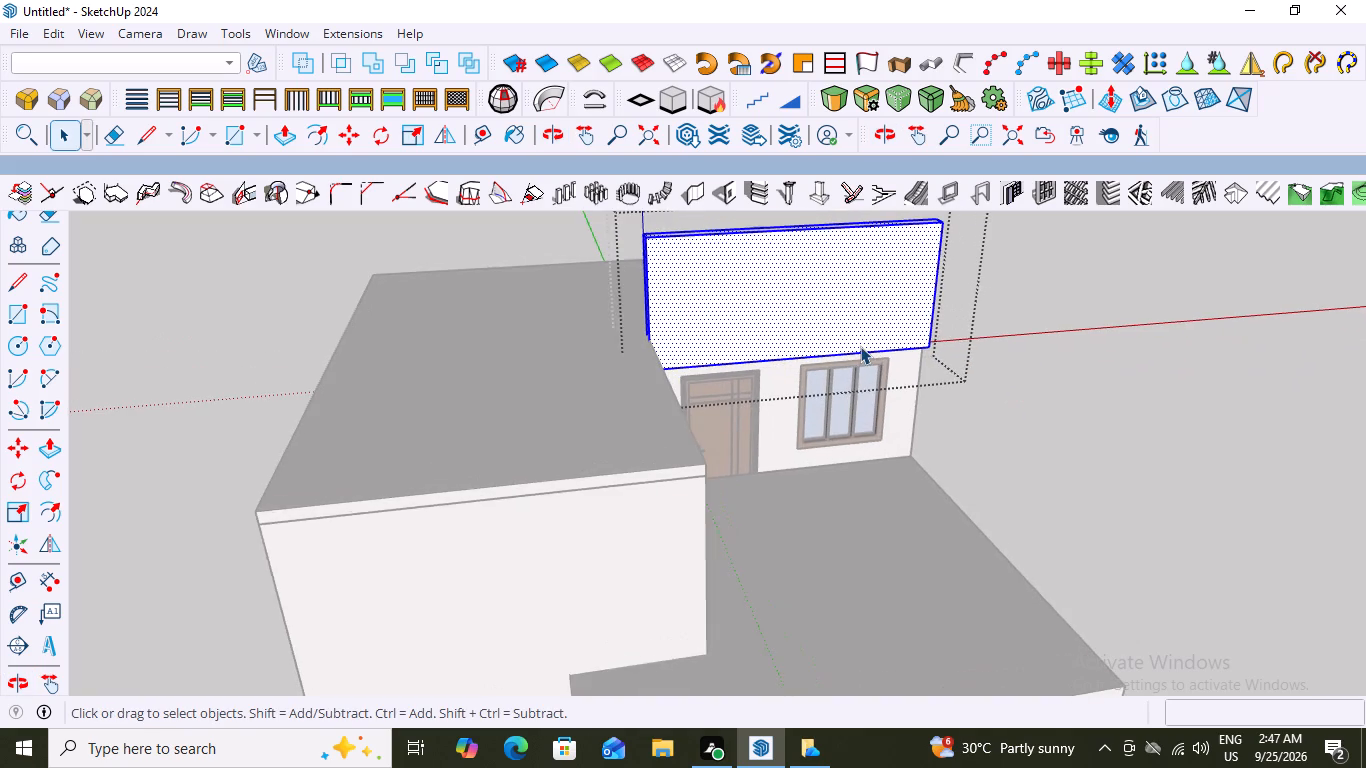
{"action": "scroll", "coordinate": [860, 346], "scroll_direction": "up", "scroll_amount": 1}
{"action": "scroll", "coordinate": [833, 330], "scroll_direction": "down", "scroll_amount": 6}
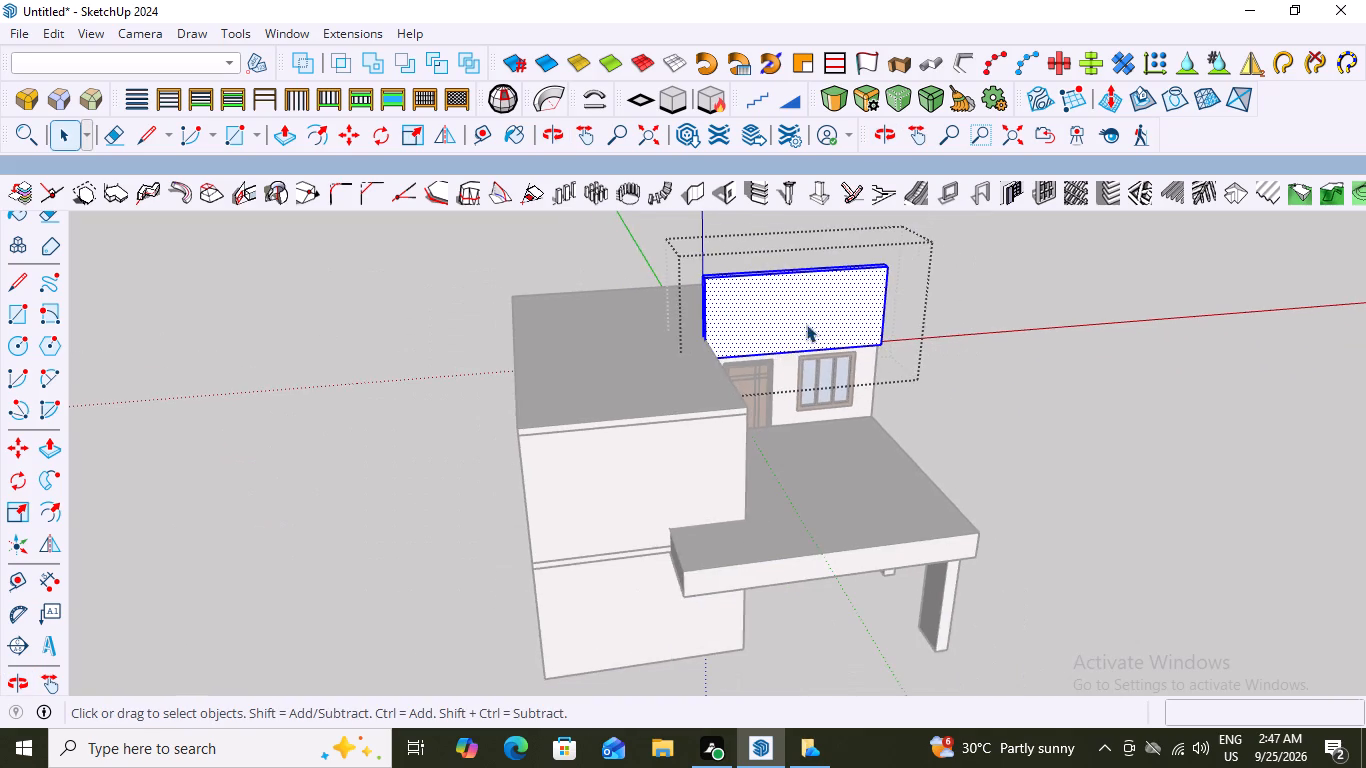
{"action": "scroll", "coordinate": [825, 313], "scroll_direction": "up", "scroll_amount": 3}
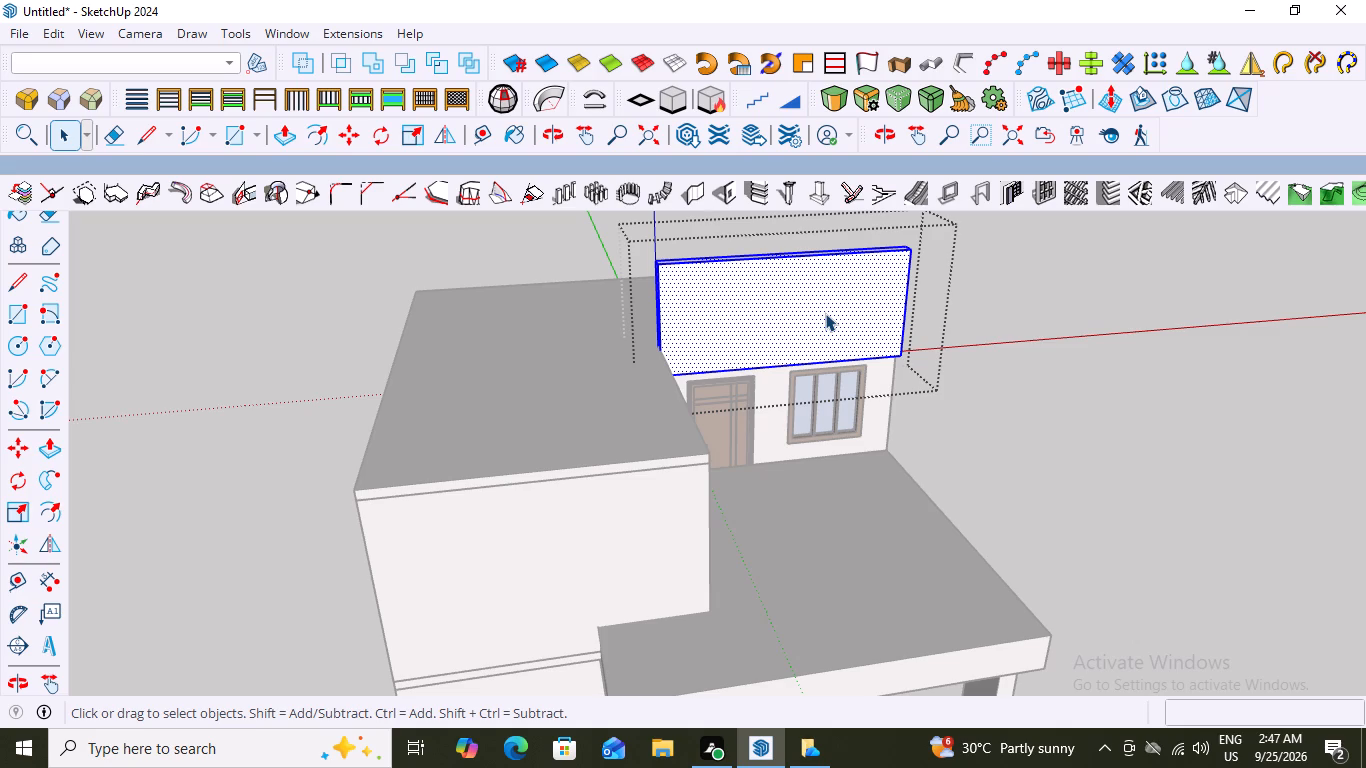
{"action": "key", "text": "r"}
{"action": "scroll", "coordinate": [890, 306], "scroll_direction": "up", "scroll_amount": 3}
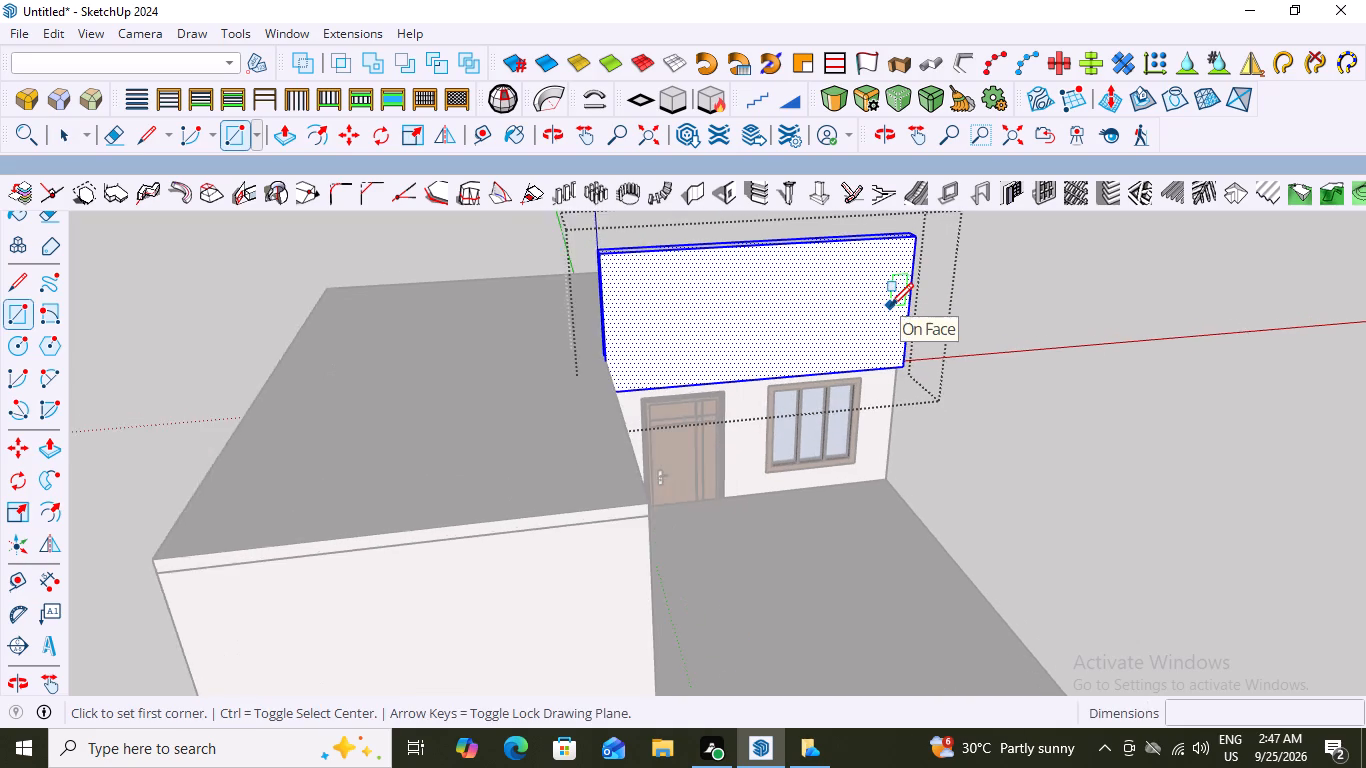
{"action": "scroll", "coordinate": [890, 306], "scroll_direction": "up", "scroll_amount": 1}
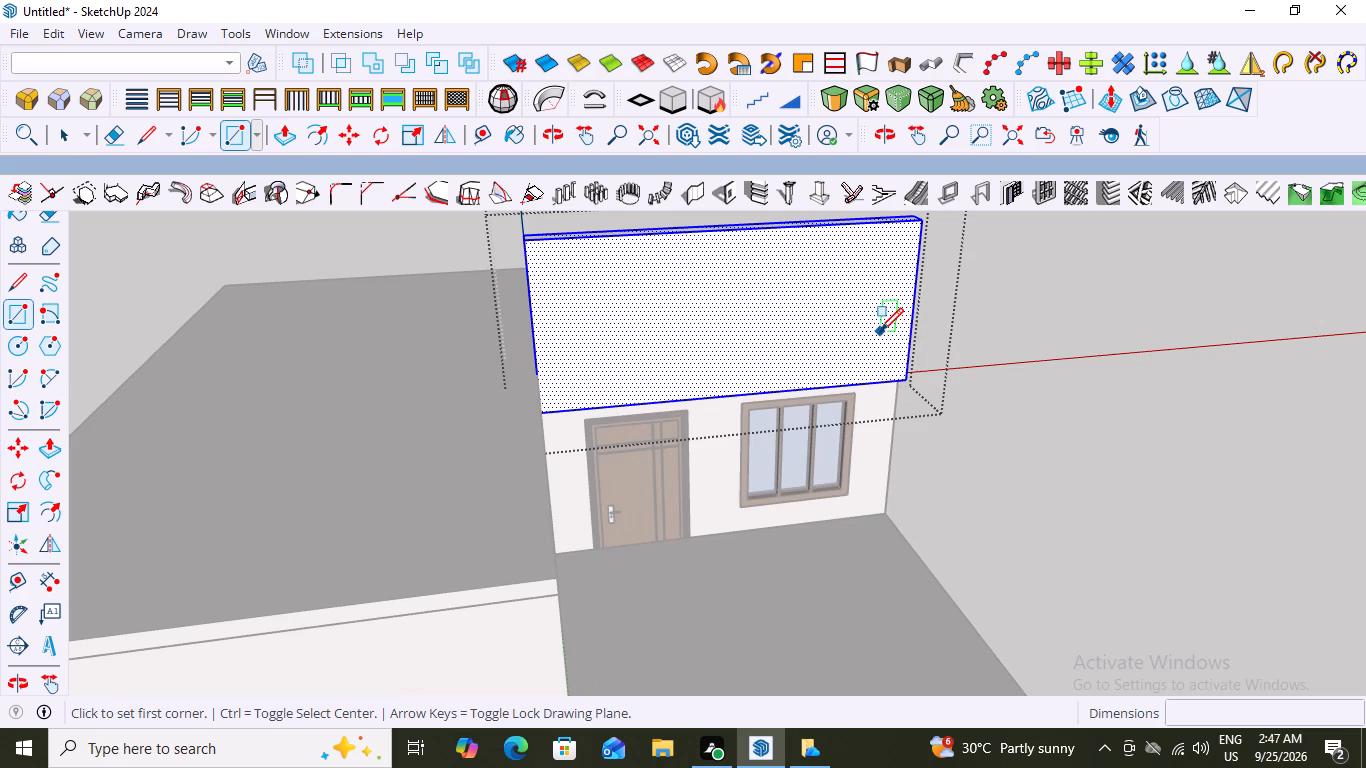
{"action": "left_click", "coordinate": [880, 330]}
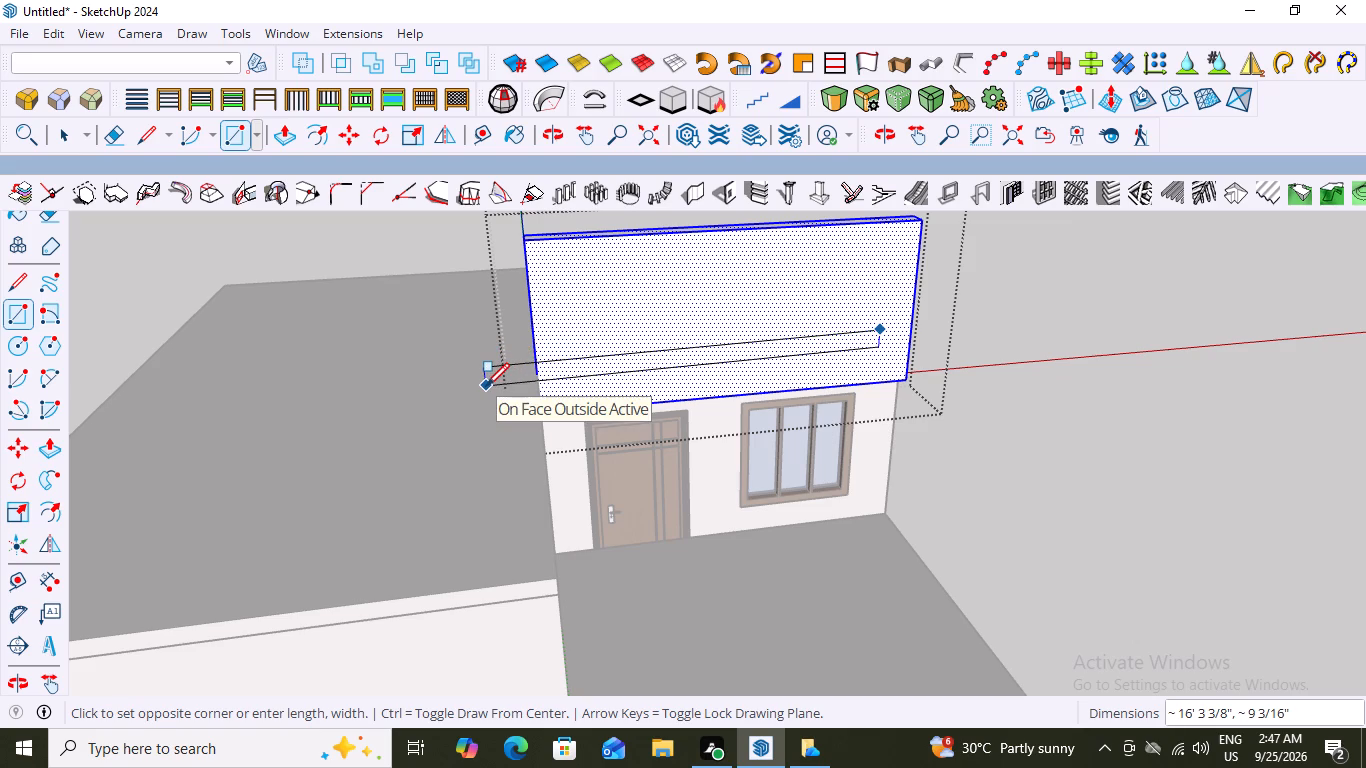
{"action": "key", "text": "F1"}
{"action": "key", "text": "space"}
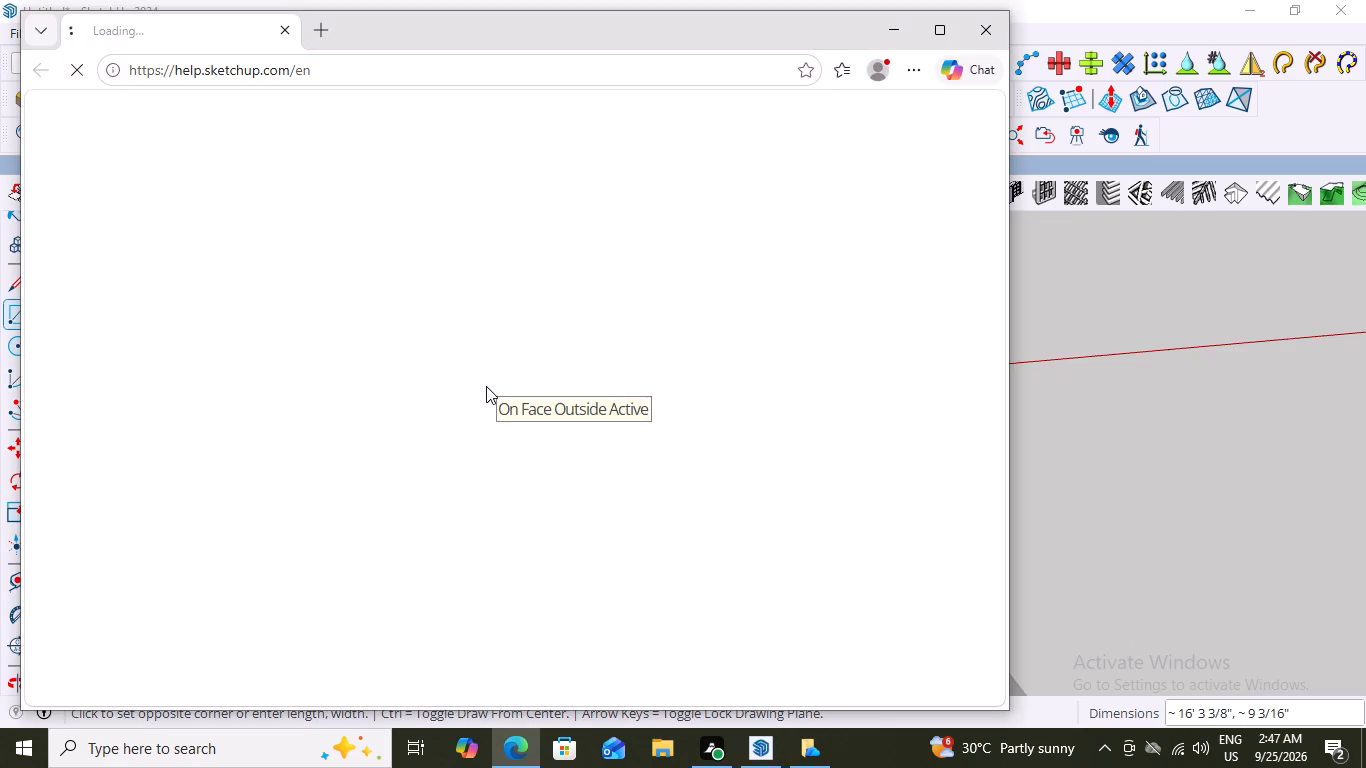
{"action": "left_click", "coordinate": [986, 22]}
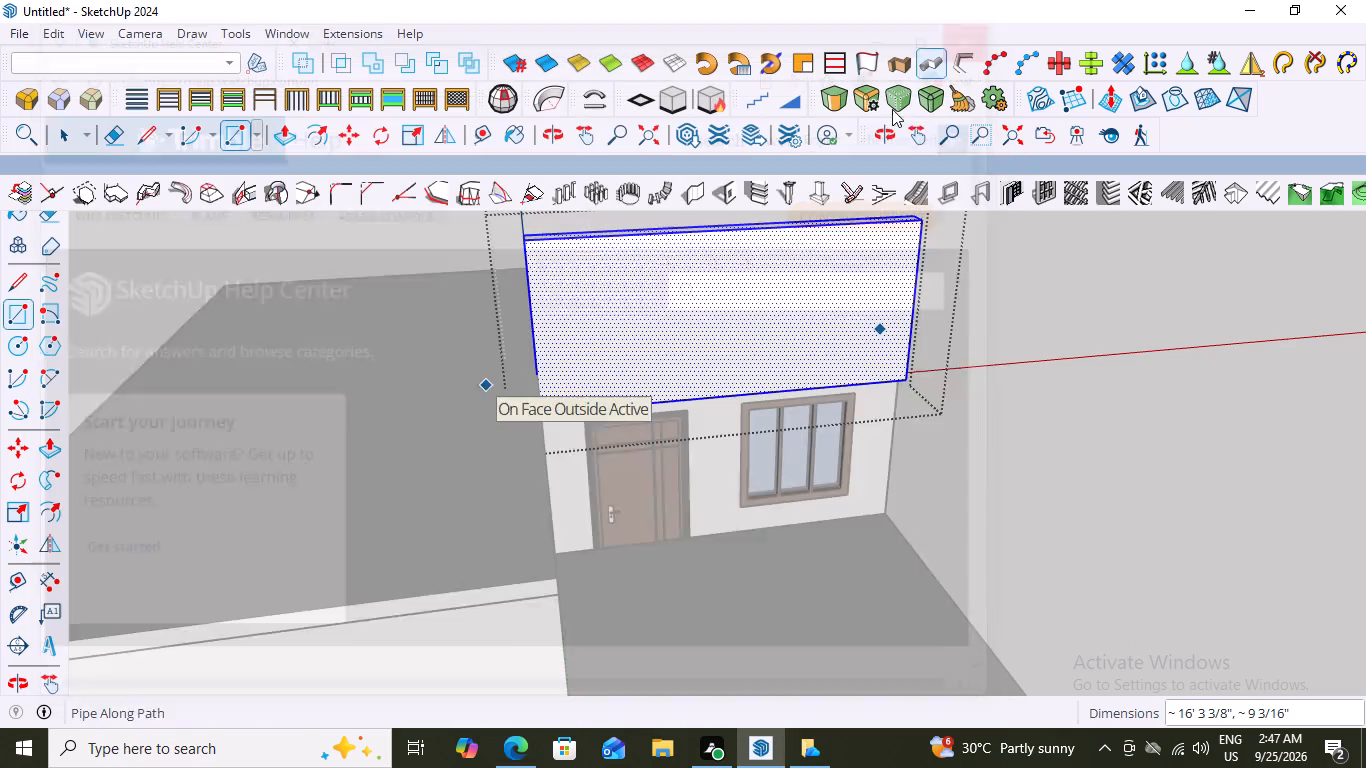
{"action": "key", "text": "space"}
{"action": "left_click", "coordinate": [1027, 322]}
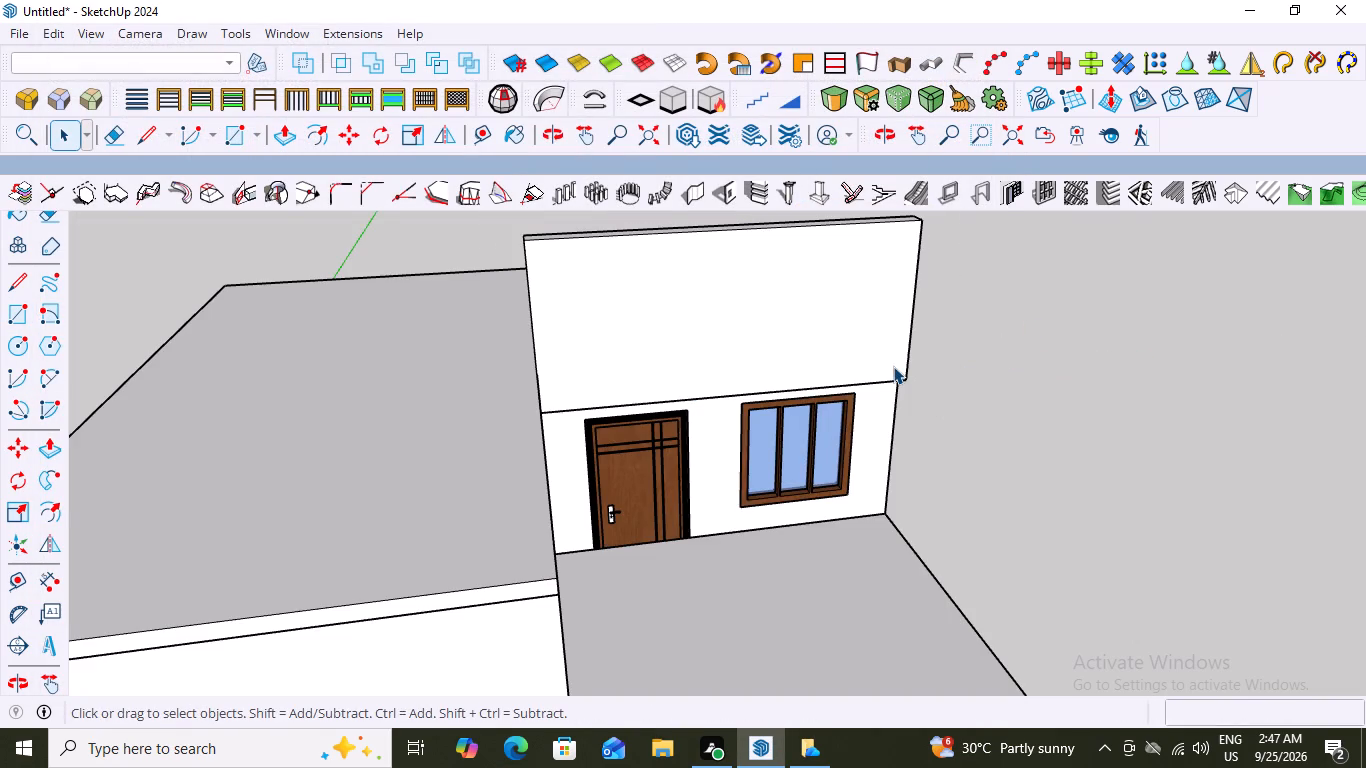
Draw a horizontal rectangle about 22' 6" by 1' 8" from the upright panel's front face across above the adjoining roof.
{"action": "key", "text": "r"}
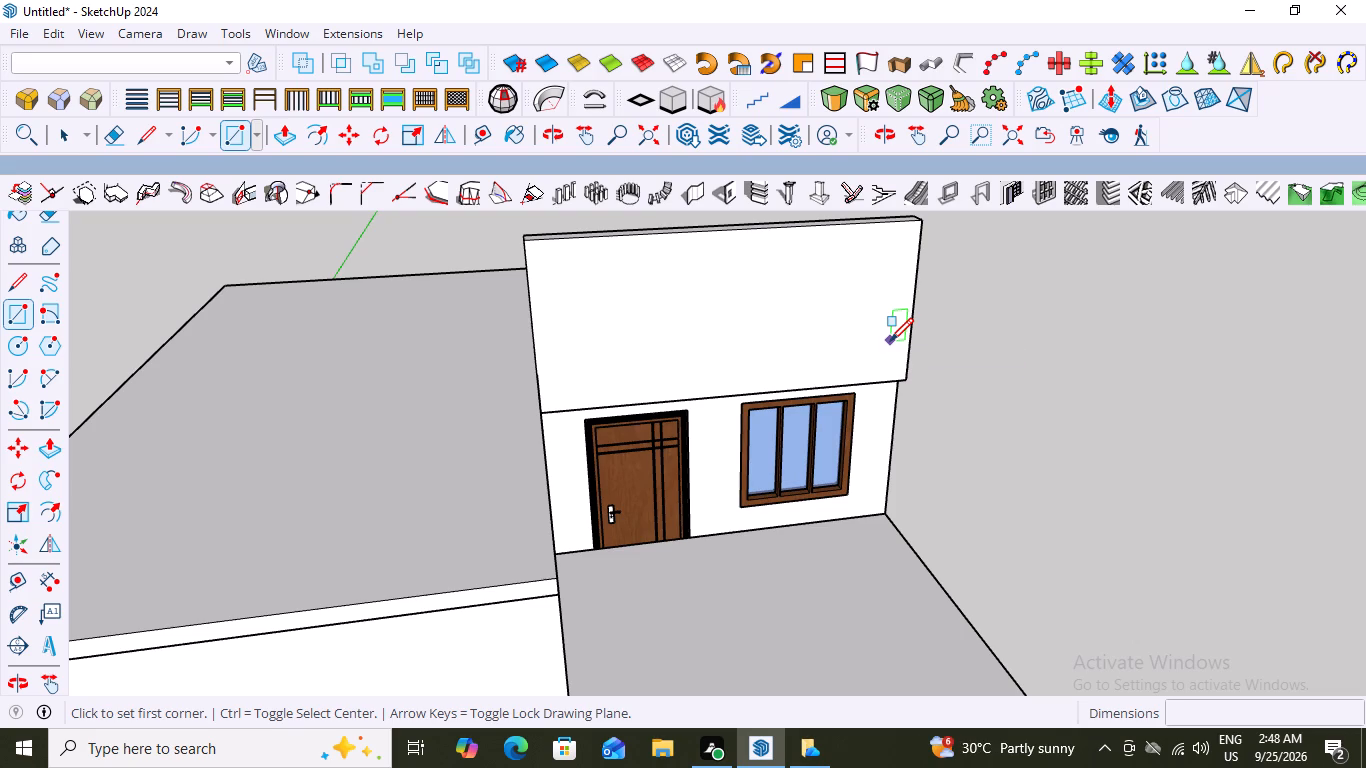
{"action": "middle_click_drag", "start_coordinate": [1037, 413], "coordinate": [671, 319]}
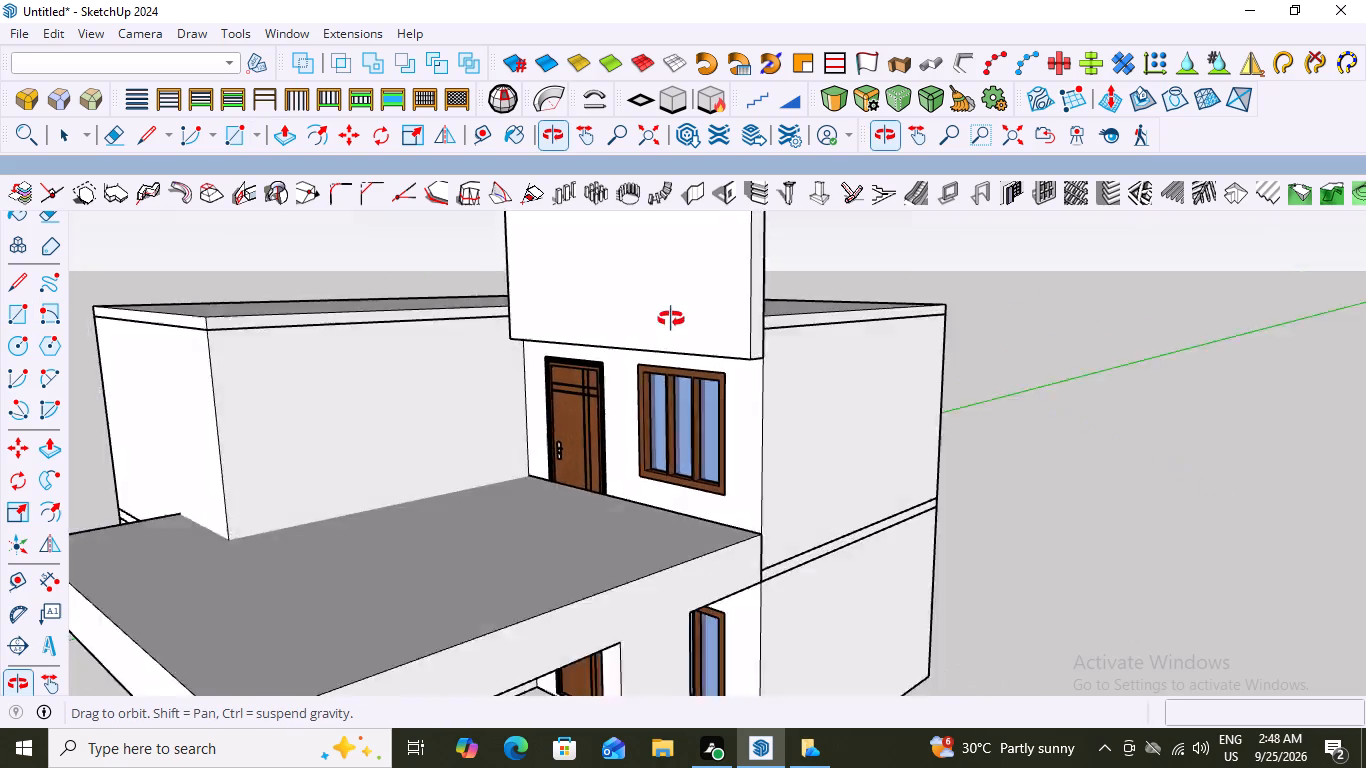
{"action": "middle_click_drag", "start_coordinate": [671, 319], "coordinate": [1013, 208]}
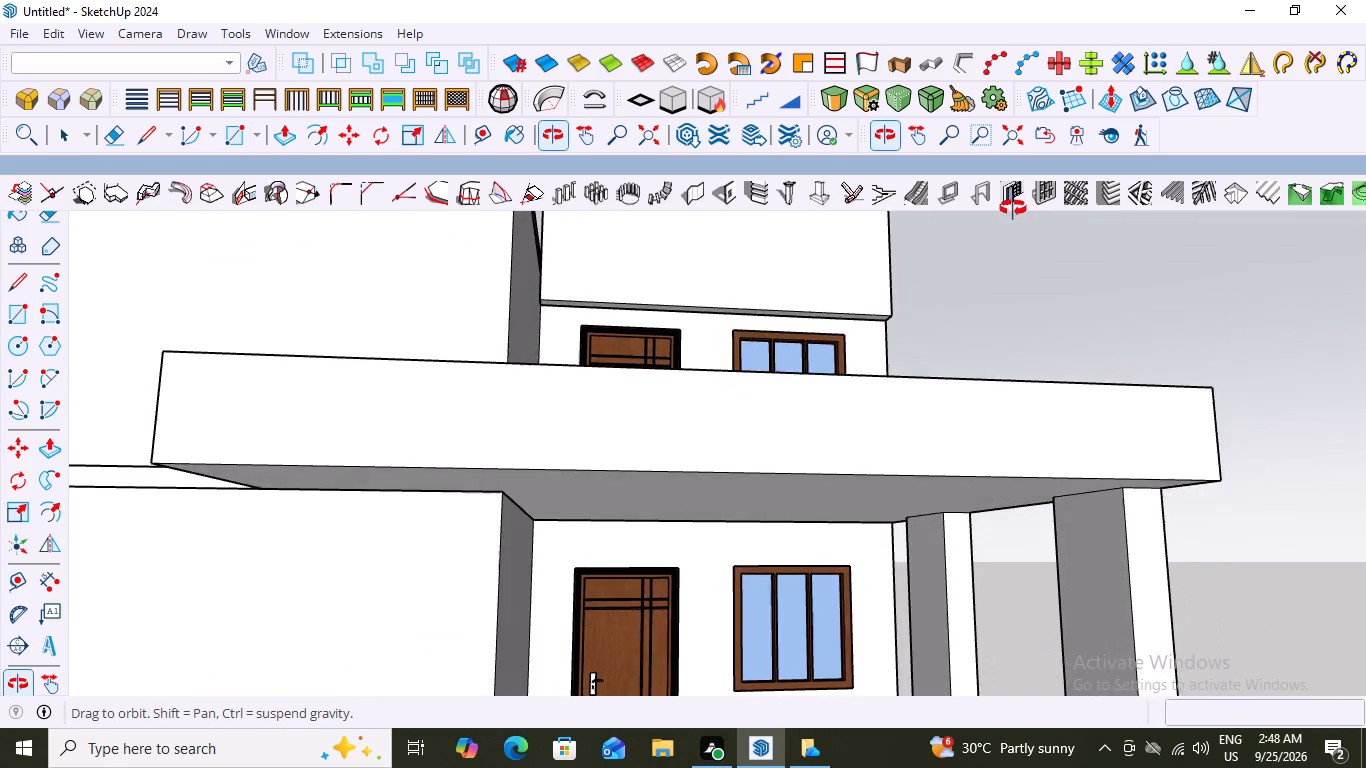
{"action": "middle_click_drag", "start_coordinate": [1013, 208], "coordinate": [966, 417]}
{"action": "scroll", "coordinate": [901, 432], "scroll_direction": "down", "scroll_amount": 17}
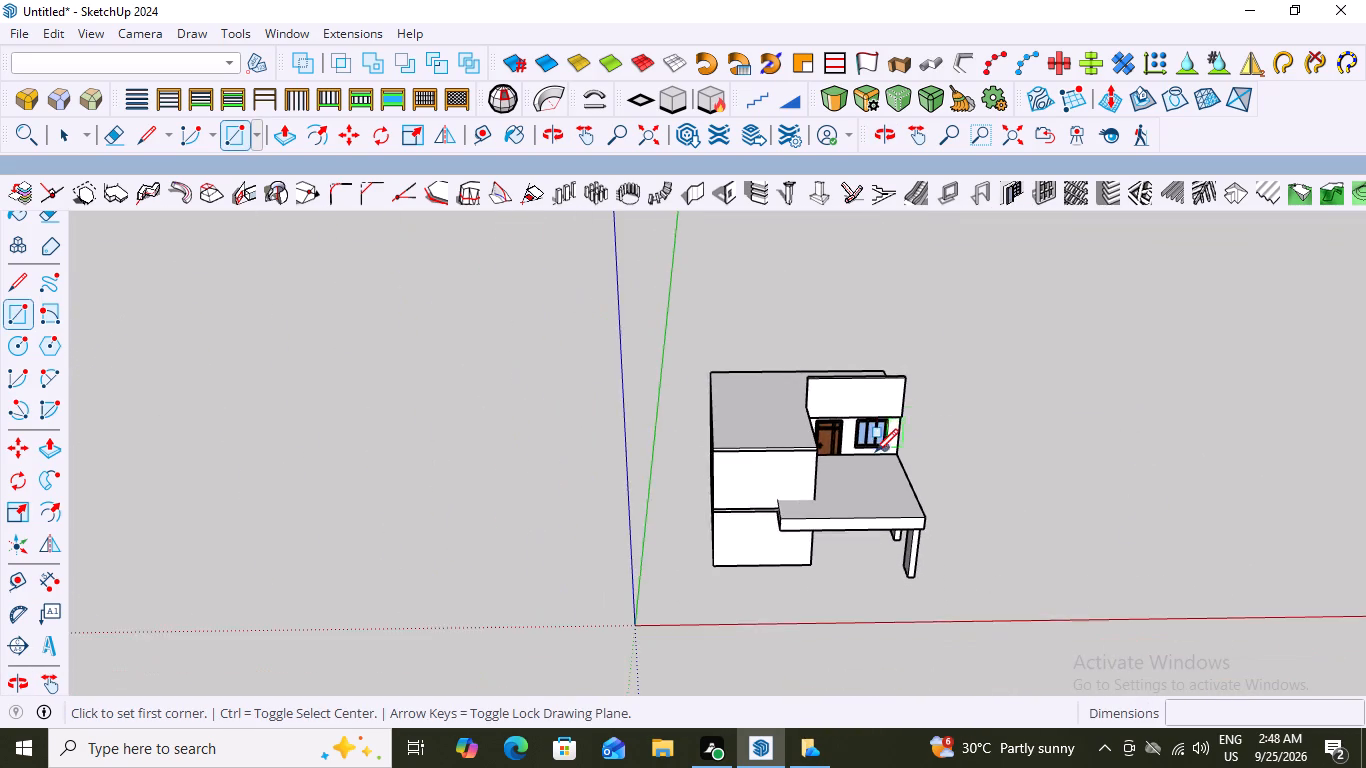
{"action": "scroll", "coordinate": [875, 452], "scroll_direction": "up", "scroll_amount": 10}
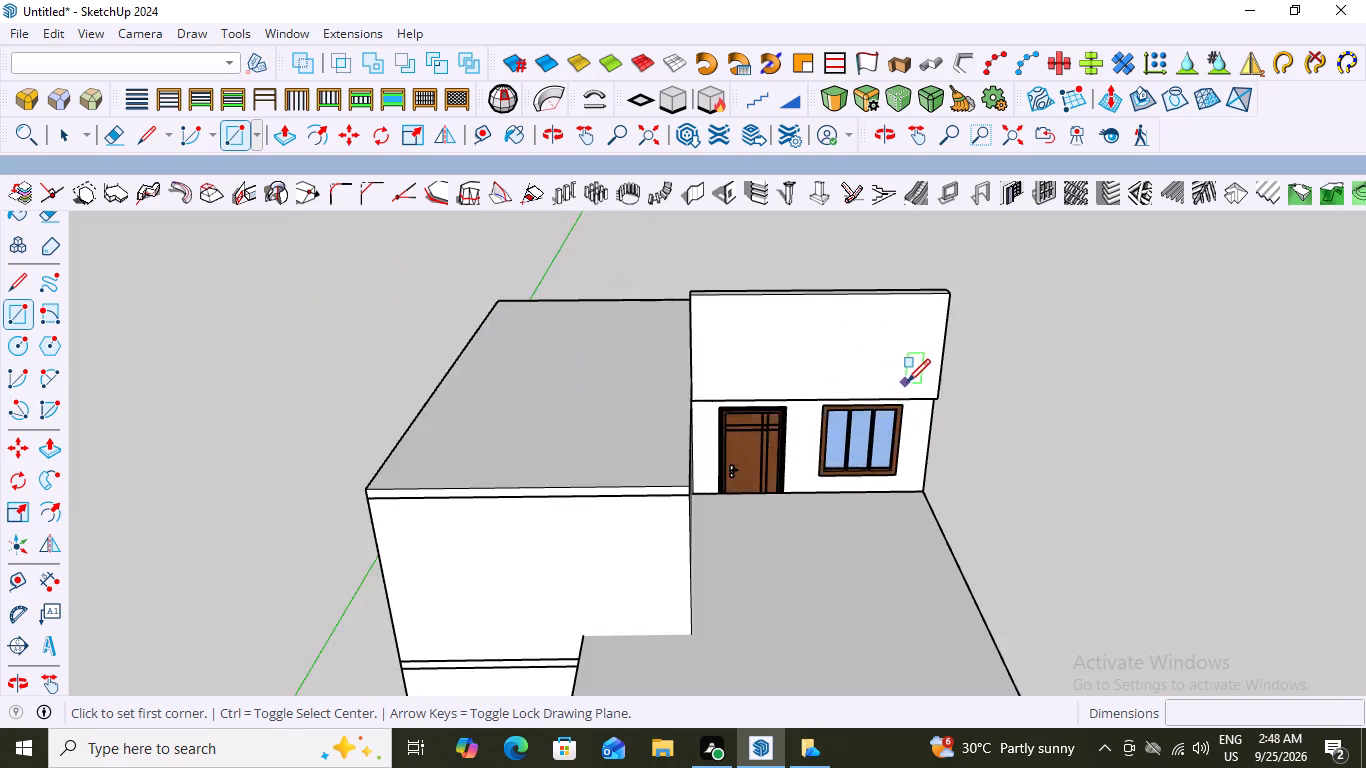
{"action": "scroll", "coordinate": [907, 382], "scroll_direction": "up", "scroll_amount": 5}
{"action": "scroll", "coordinate": [885, 426], "scroll_direction": "down", "scroll_amount": 4}
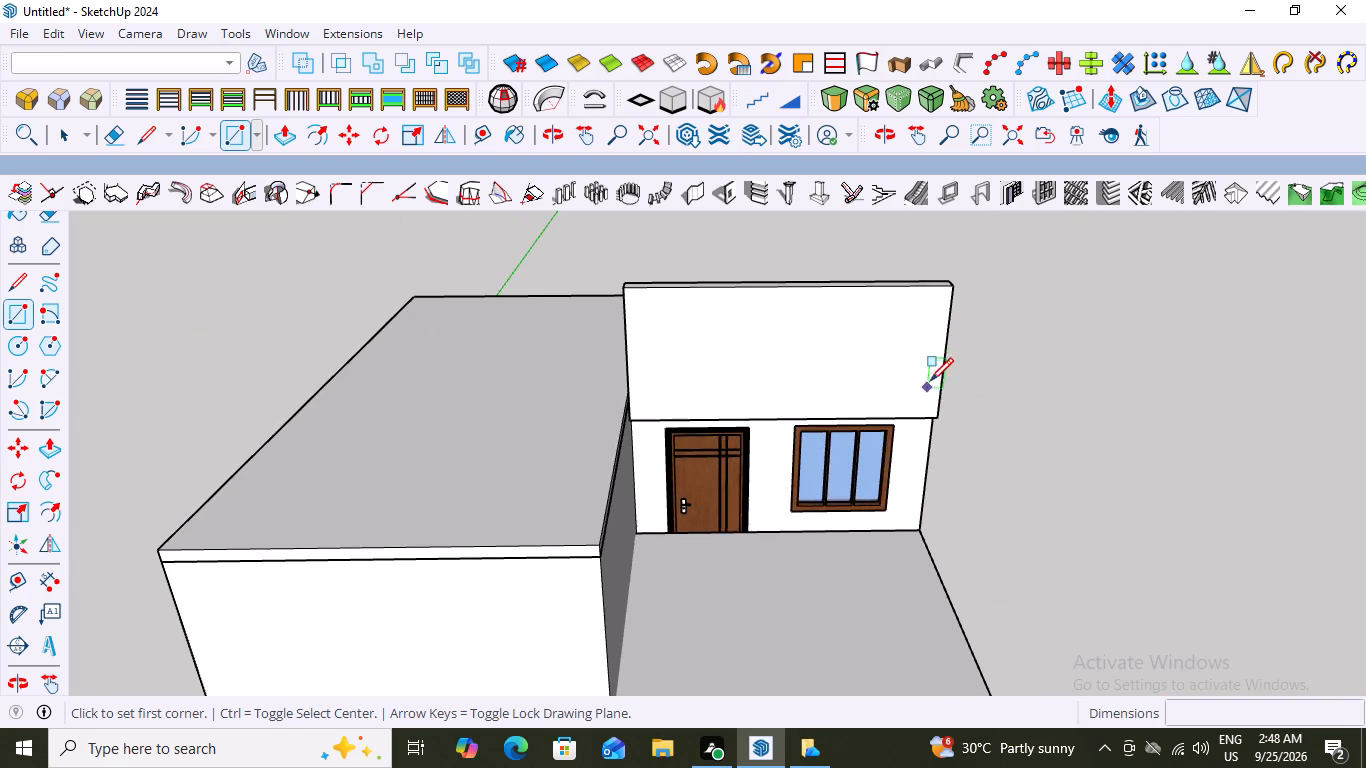
{"action": "scroll", "coordinate": [931, 378], "scroll_direction": "up", "scroll_amount": 3}
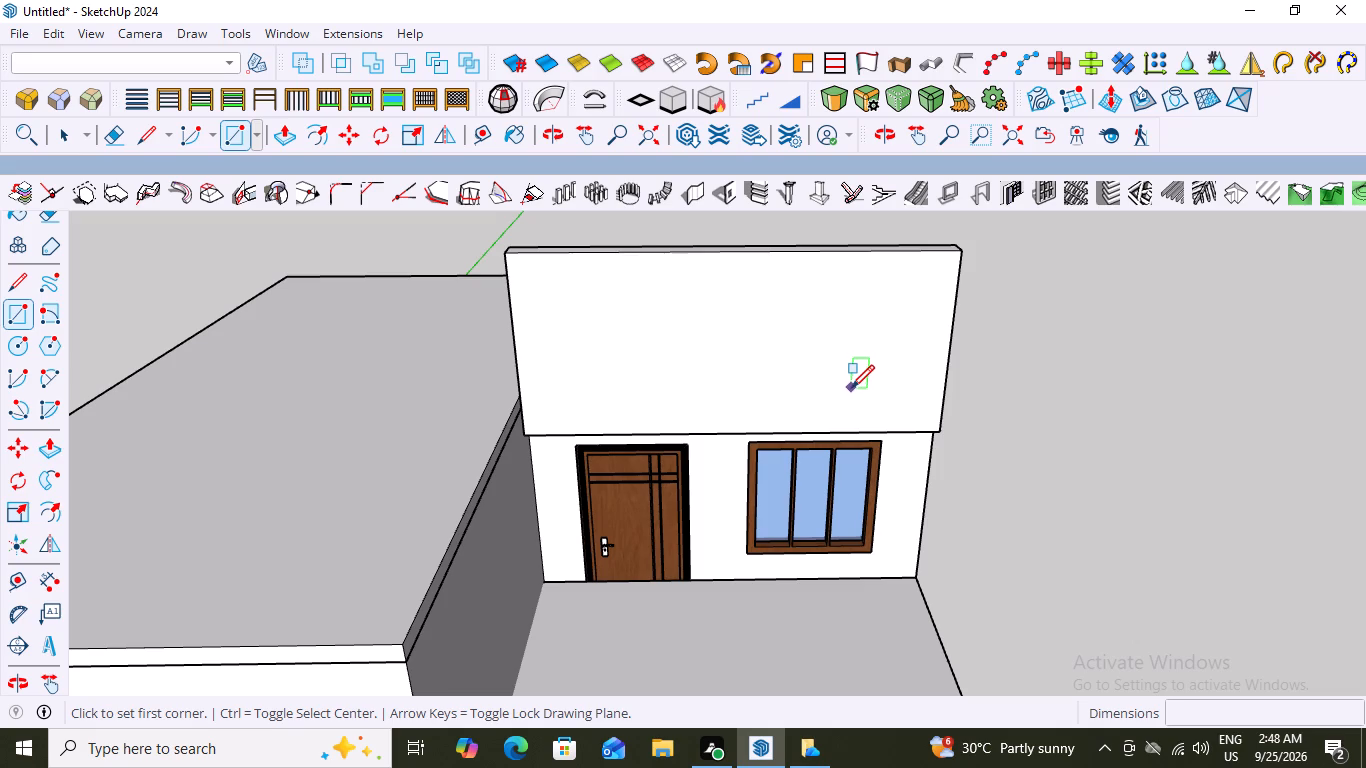
{"action": "left_click", "coordinate": [851, 388]}
{"action": "scroll", "coordinate": [756, 400], "scroll_direction": "down", "scroll_amount": 3}
{"action": "scroll", "coordinate": [896, 384], "scroll_direction": "down", "scroll_amount": 4}
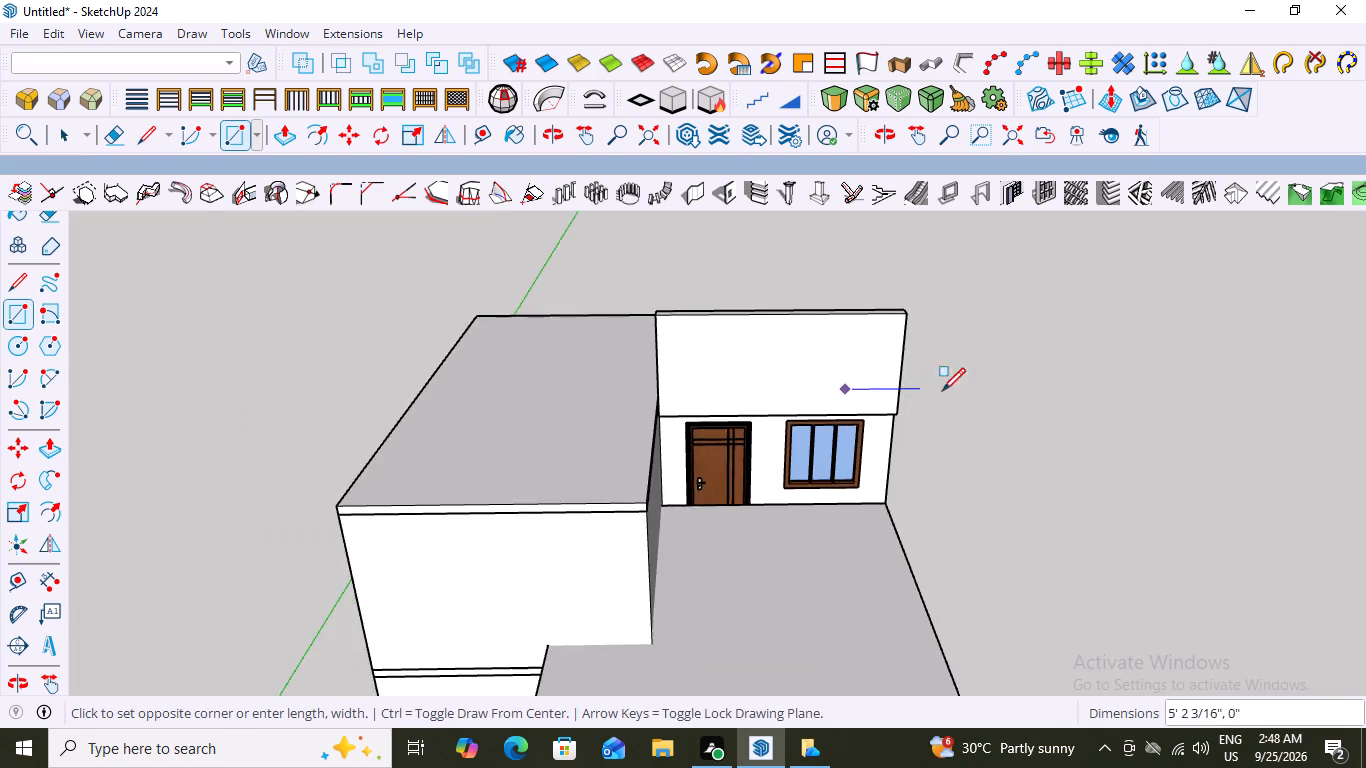
{"action": "scroll", "coordinate": [942, 391], "scroll_direction": "down", "scroll_amount": 4}
{"action": "scroll", "coordinate": [686, 414], "scroll_direction": "up", "scroll_amount": 12}
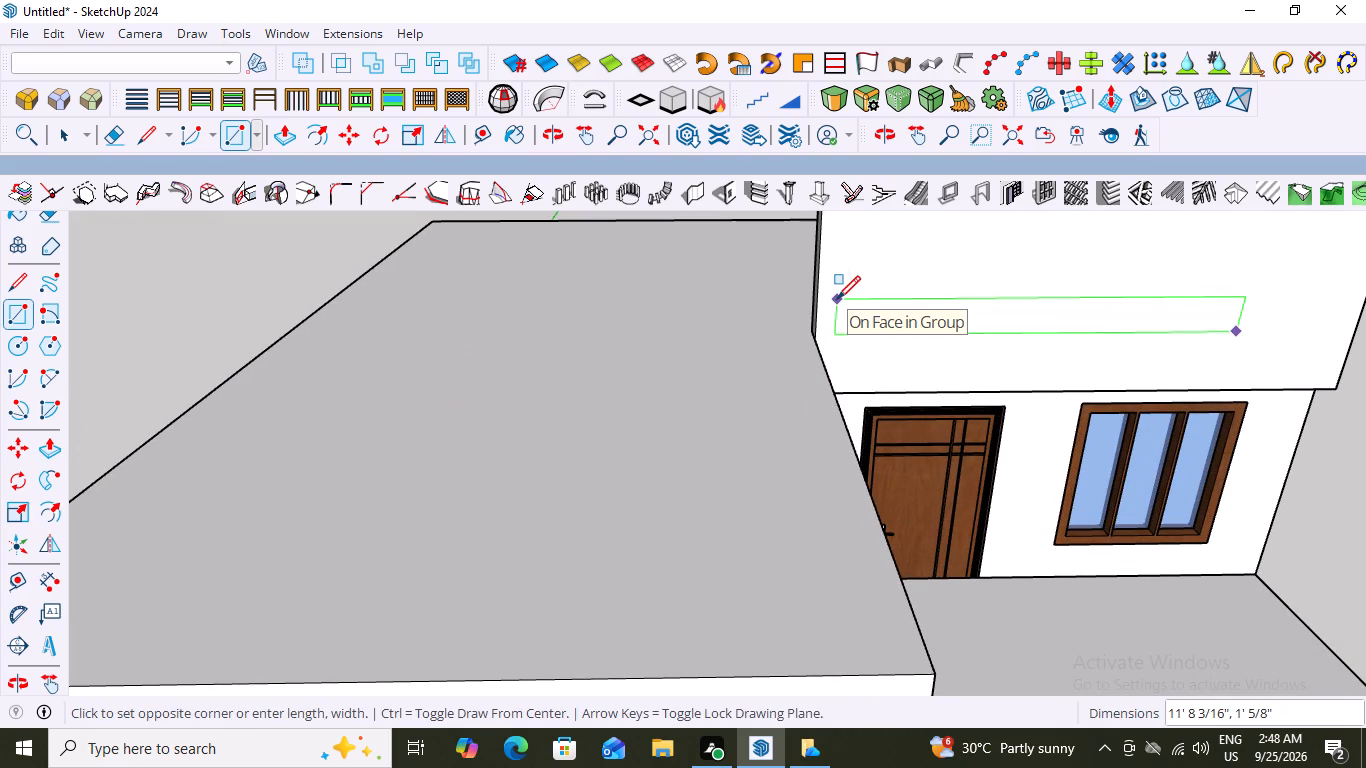
{"action": "scroll", "coordinate": [837, 299], "scroll_direction": "down", "scroll_amount": 8}
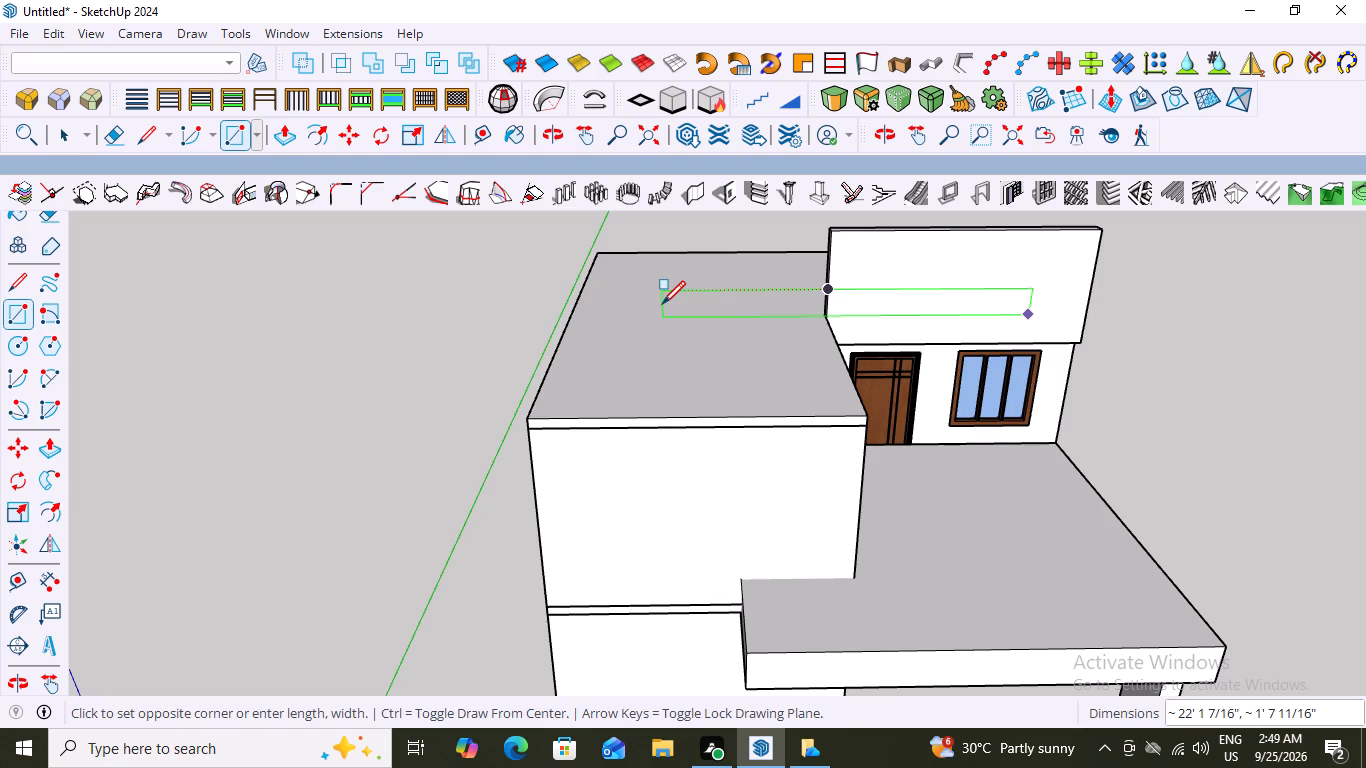
{"action": "middle_click_drag", "start_coordinate": [662, 304], "coordinate": [693, 234]}
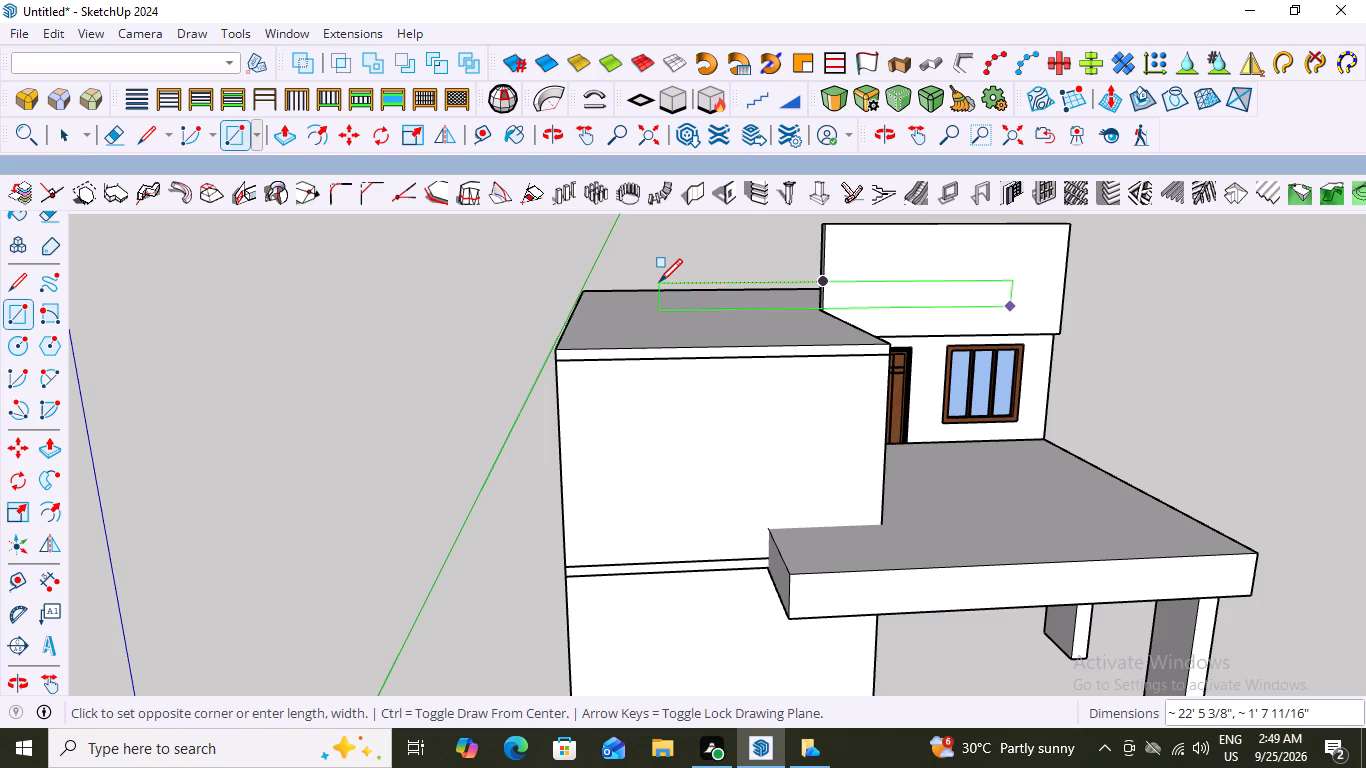
{"action": "left_click", "coordinate": [658, 282]}
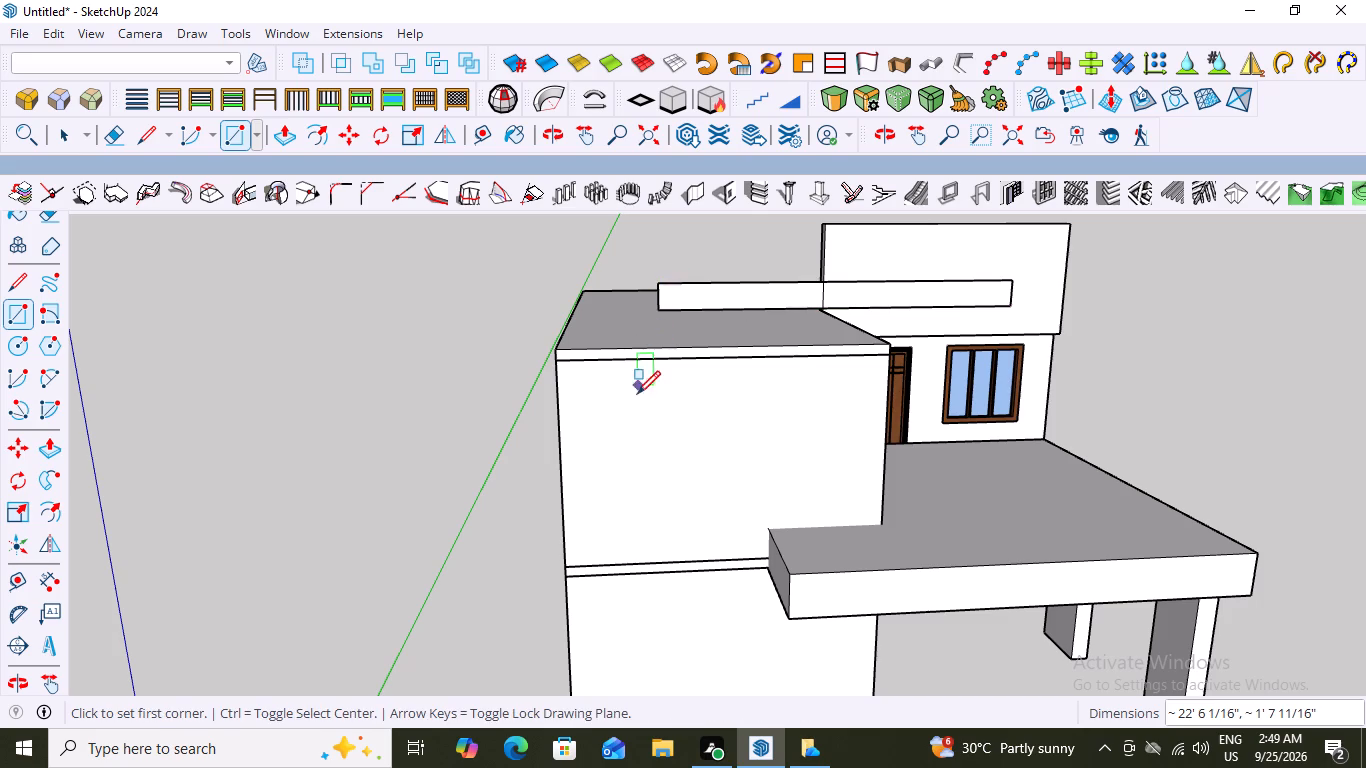
Push/Pull the long rectangle forward 15' 3" to line up with the adjoining roof's front corner.
{"action": "scroll", "coordinate": [637, 394], "scroll_direction": "down", "scroll_amount": 3}
{"action": "middle_click_drag", "start_coordinate": [677, 427], "coordinate": [676, 430]}
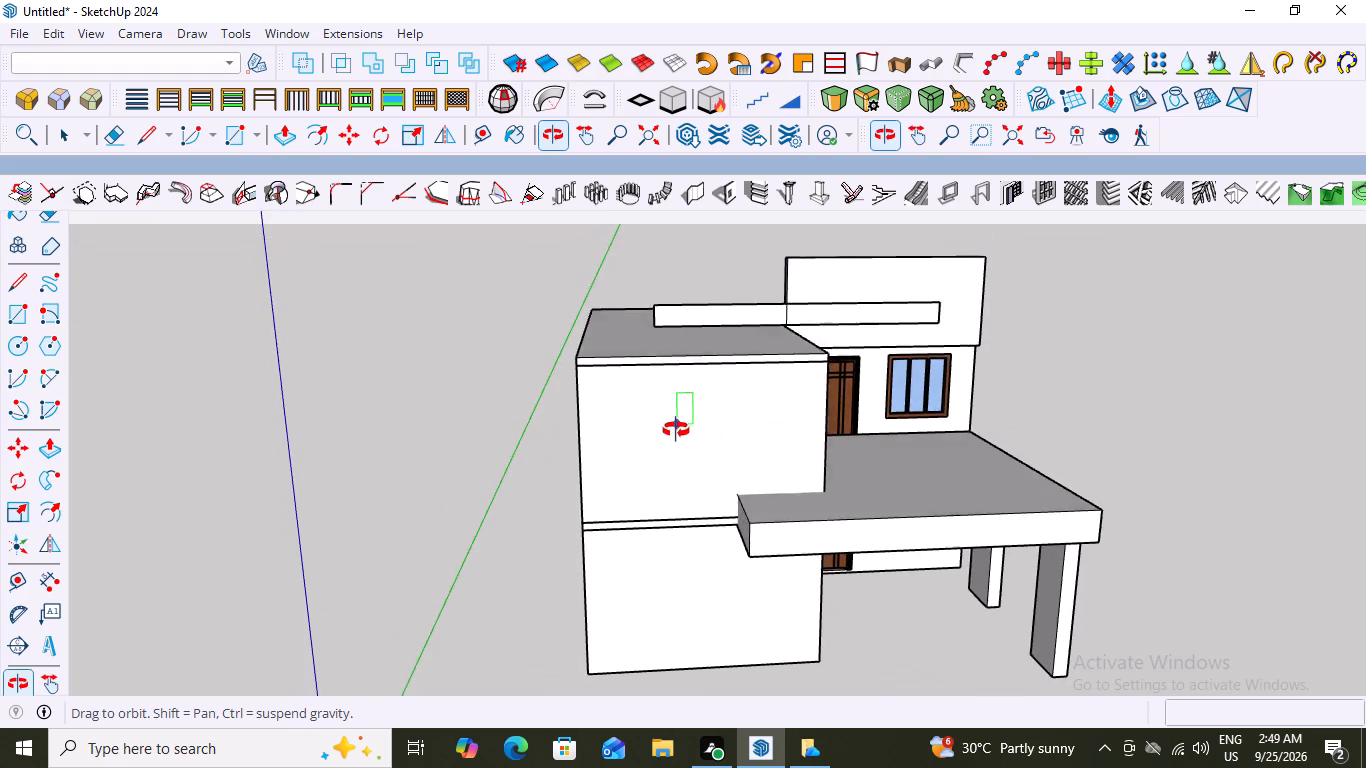
{"action": "middle_click_drag", "start_coordinate": [676, 430], "coordinate": [676, 488]}
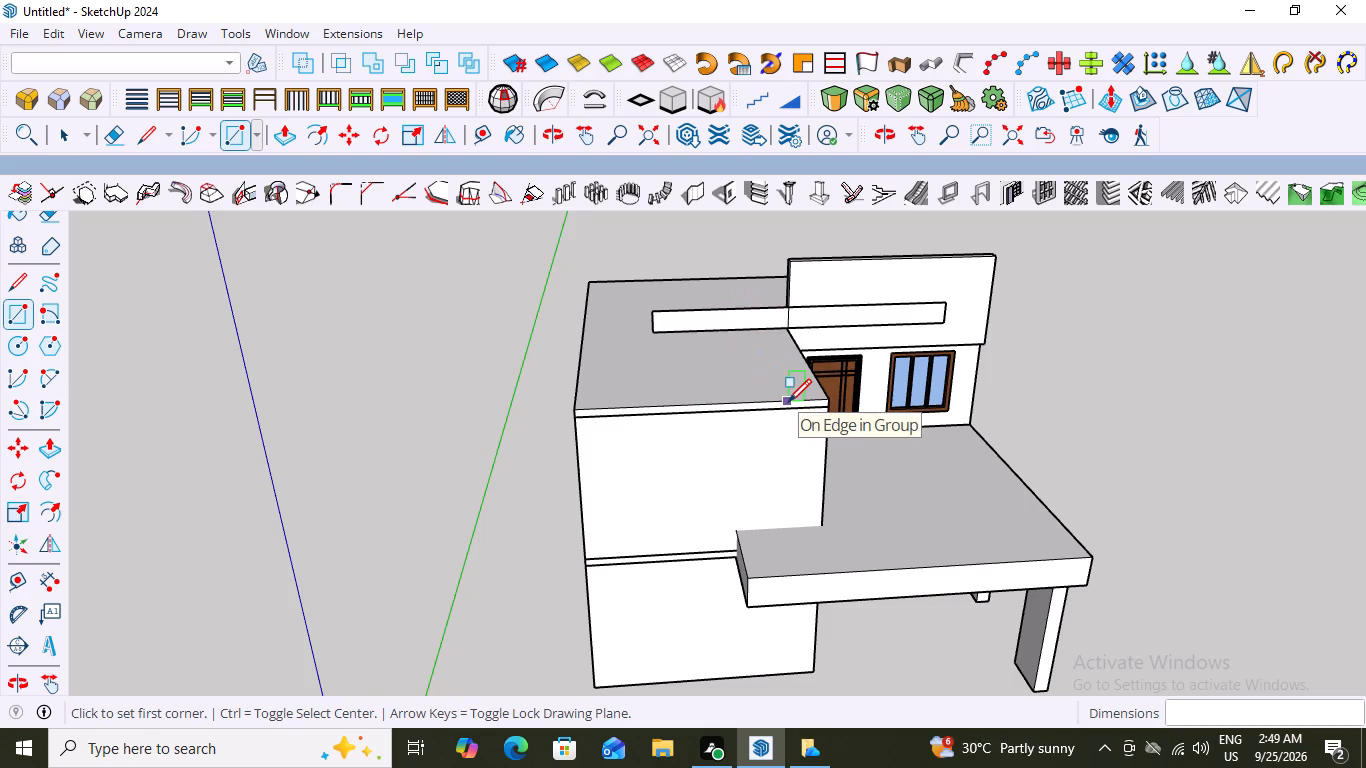
{"action": "key", "text": "space"}
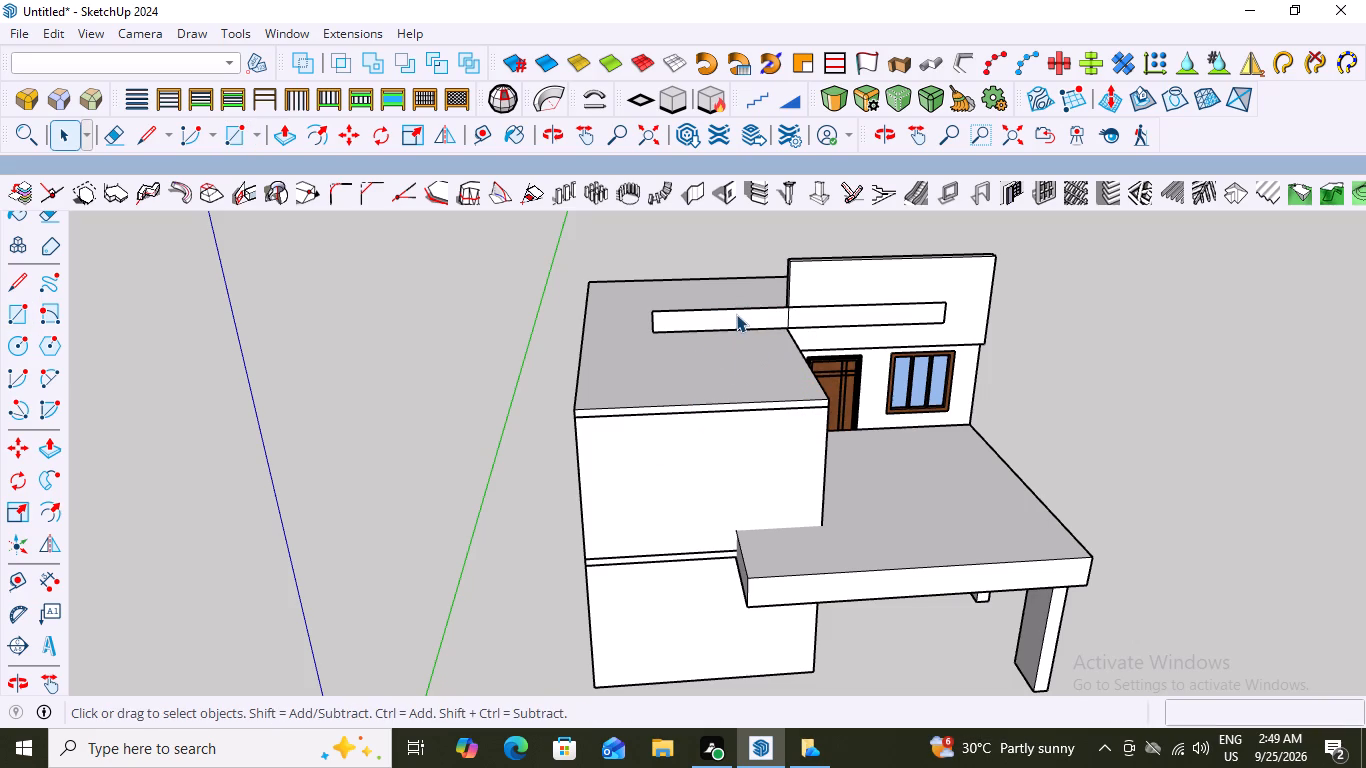
{"action": "left_click", "coordinate": [734, 320]}
{"action": "double_click", "coordinate": [734, 320]}
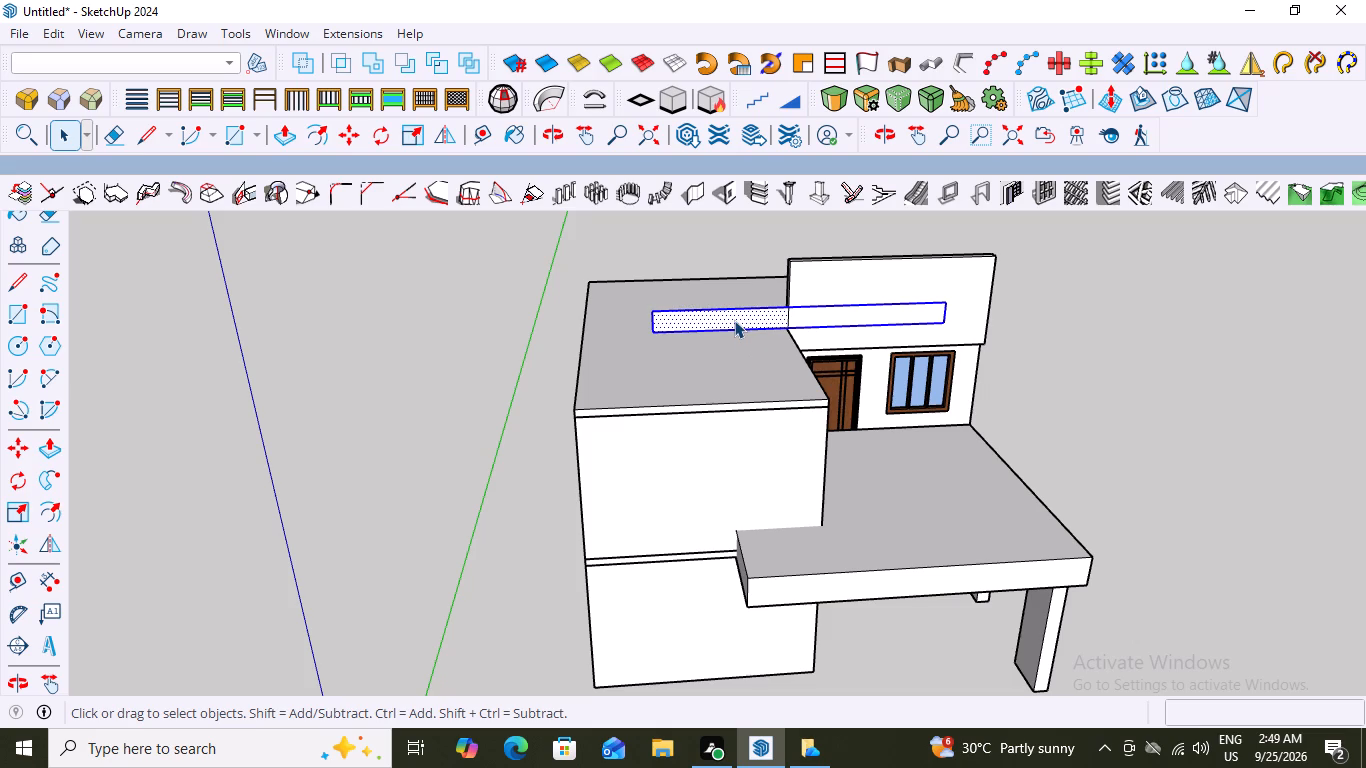
{"action": "left_click", "coordinate": [827, 311]}
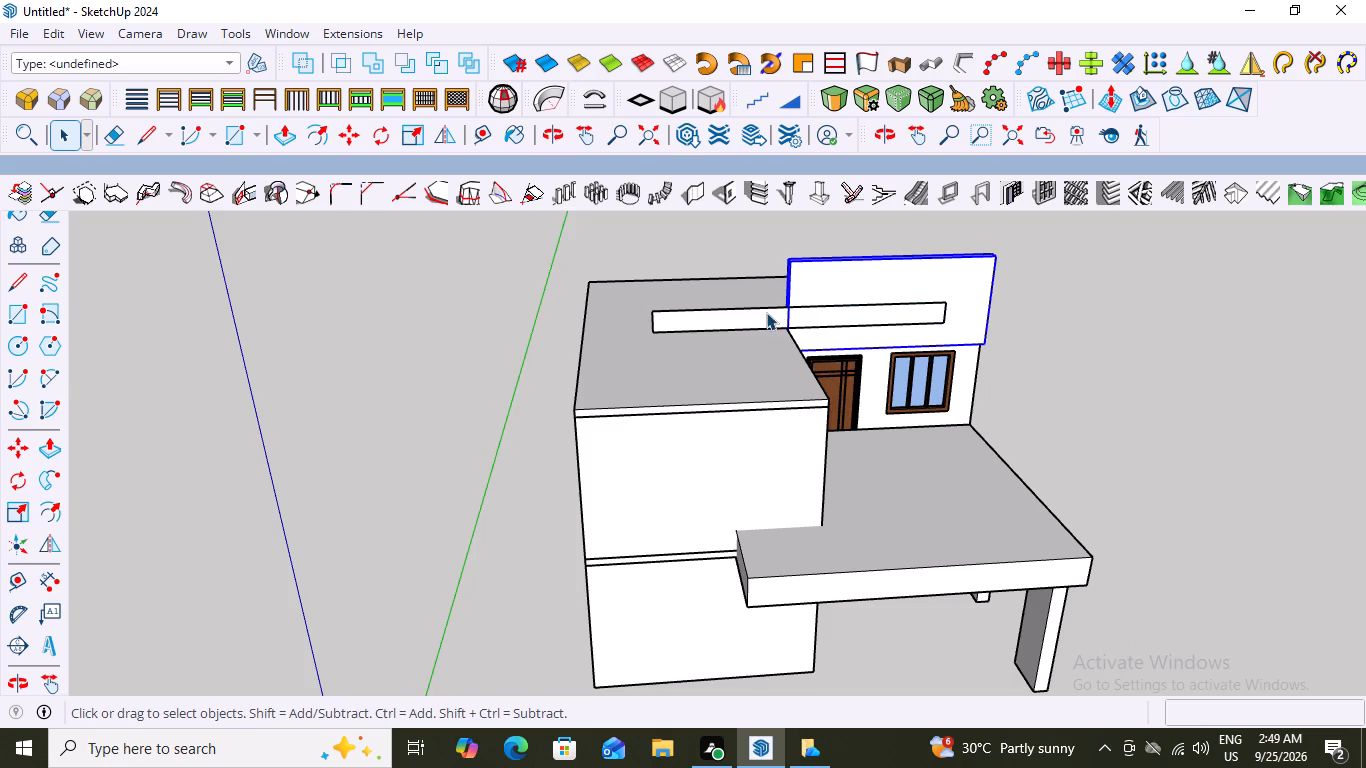
{"action": "left_click", "coordinate": [767, 308]}
{"action": "left_click", "coordinate": [764, 315]}
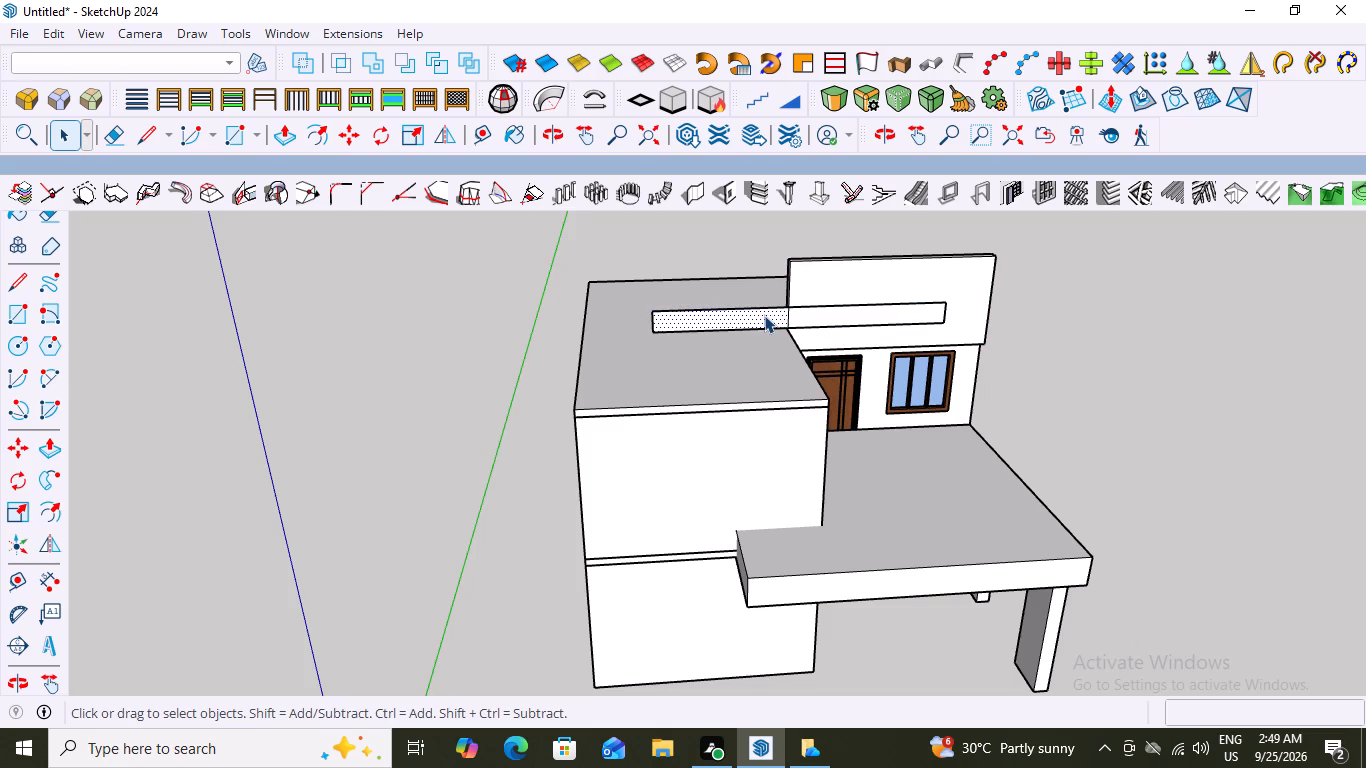
{"action": "triple_click", "coordinate": [764, 315]}
{"action": "left_click", "coordinate": [764, 315]}
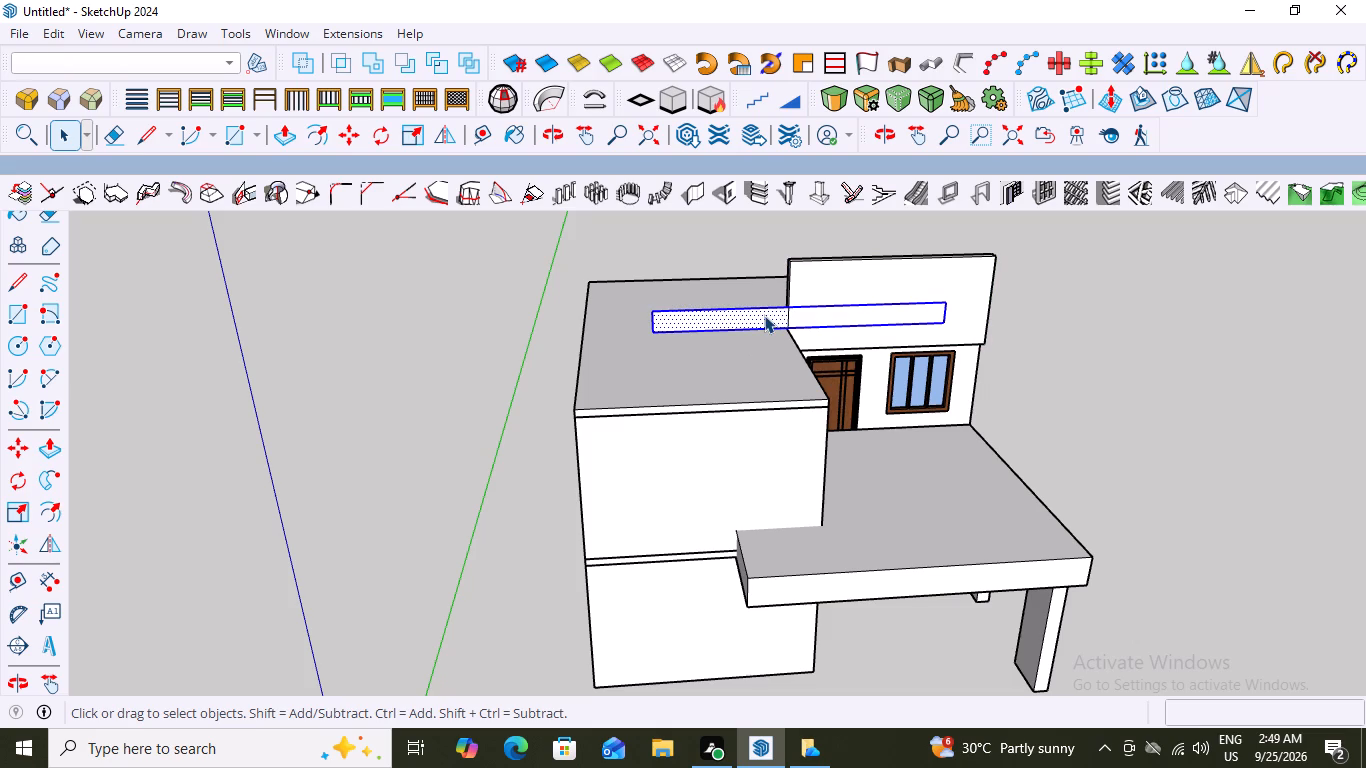
{"action": "scroll", "coordinate": [764, 315], "scroll_direction": "up", "scroll_amount": 2}
{"action": "scroll", "coordinate": [863, 334], "scroll_direction": "up", "scroll_amount": 6}
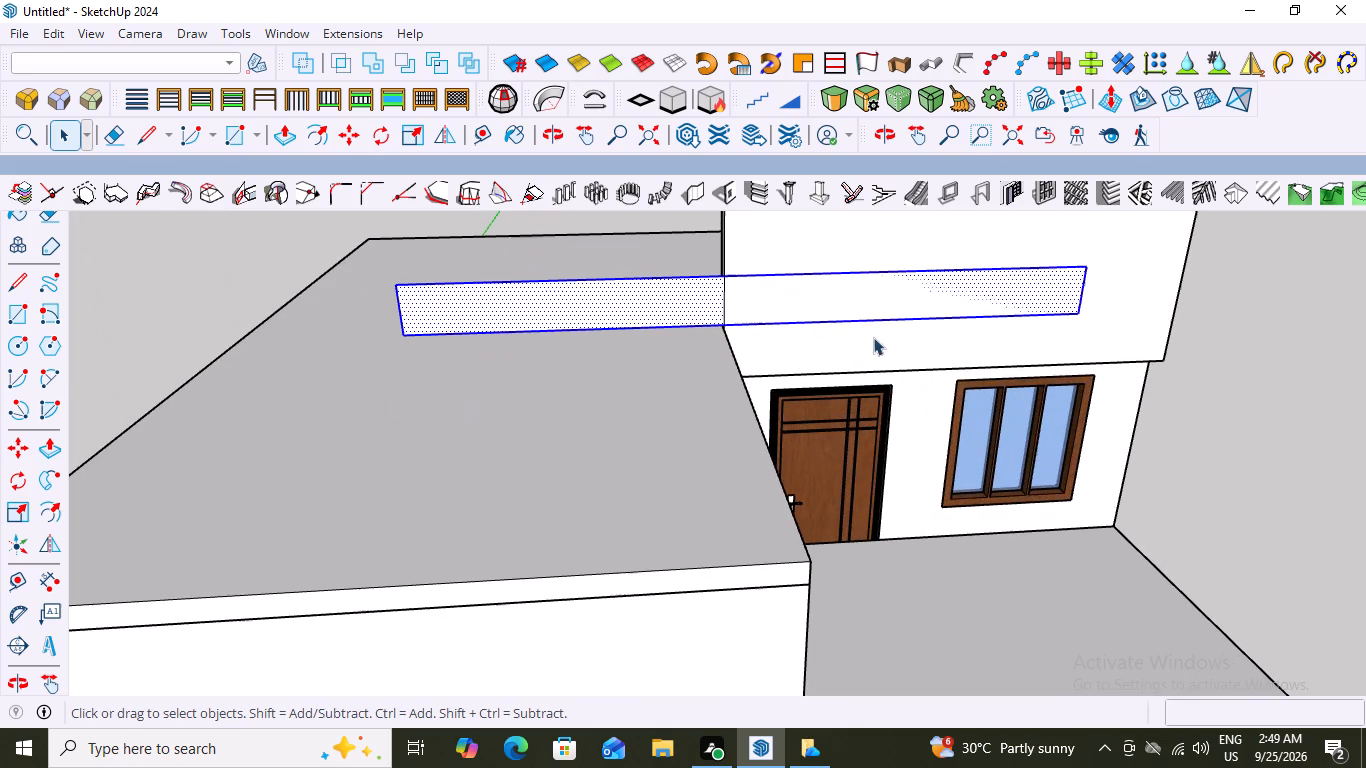
{"action": "key", "text": "p"}
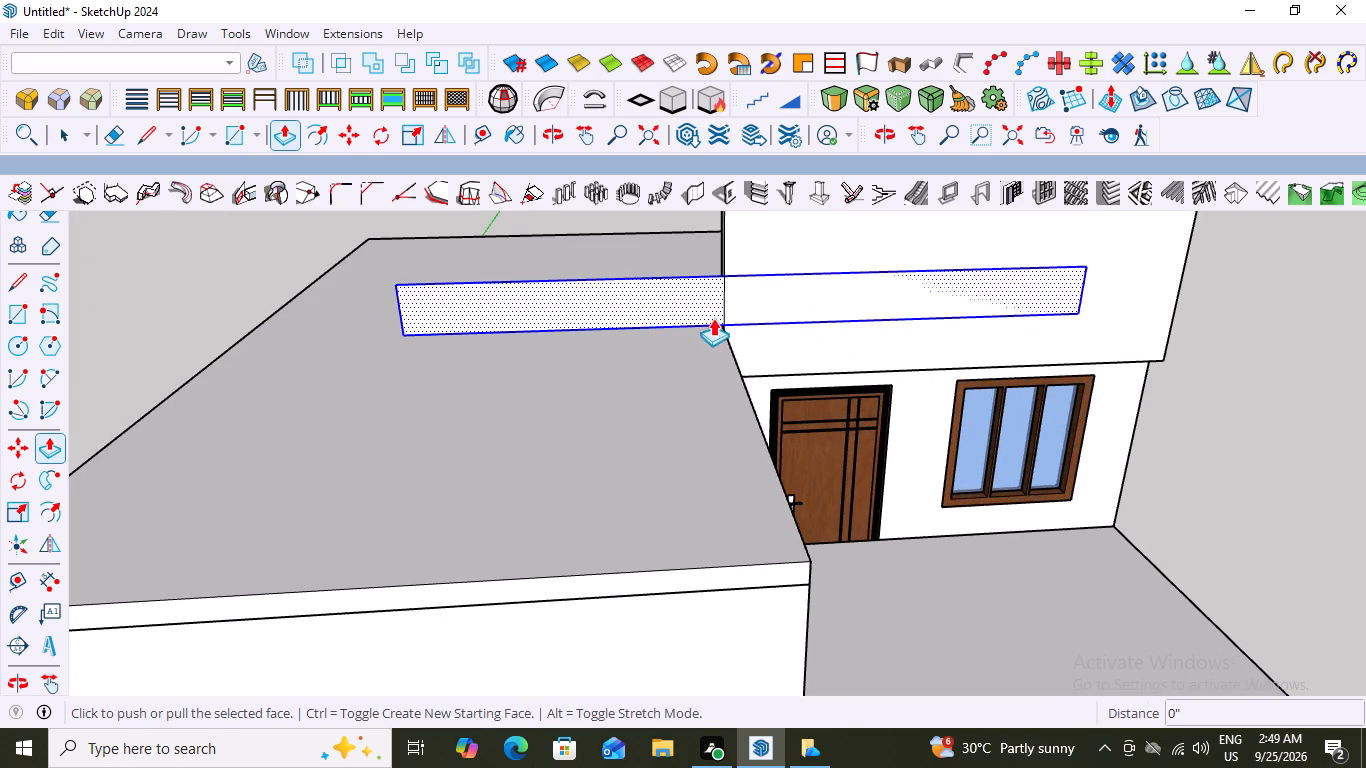
{"action": "left_click", "coordinate": [696, 287]}
{"action": "scroll", "coordinate": [691, 363], "scroll_direction": "down", "scroll_amount": 4}
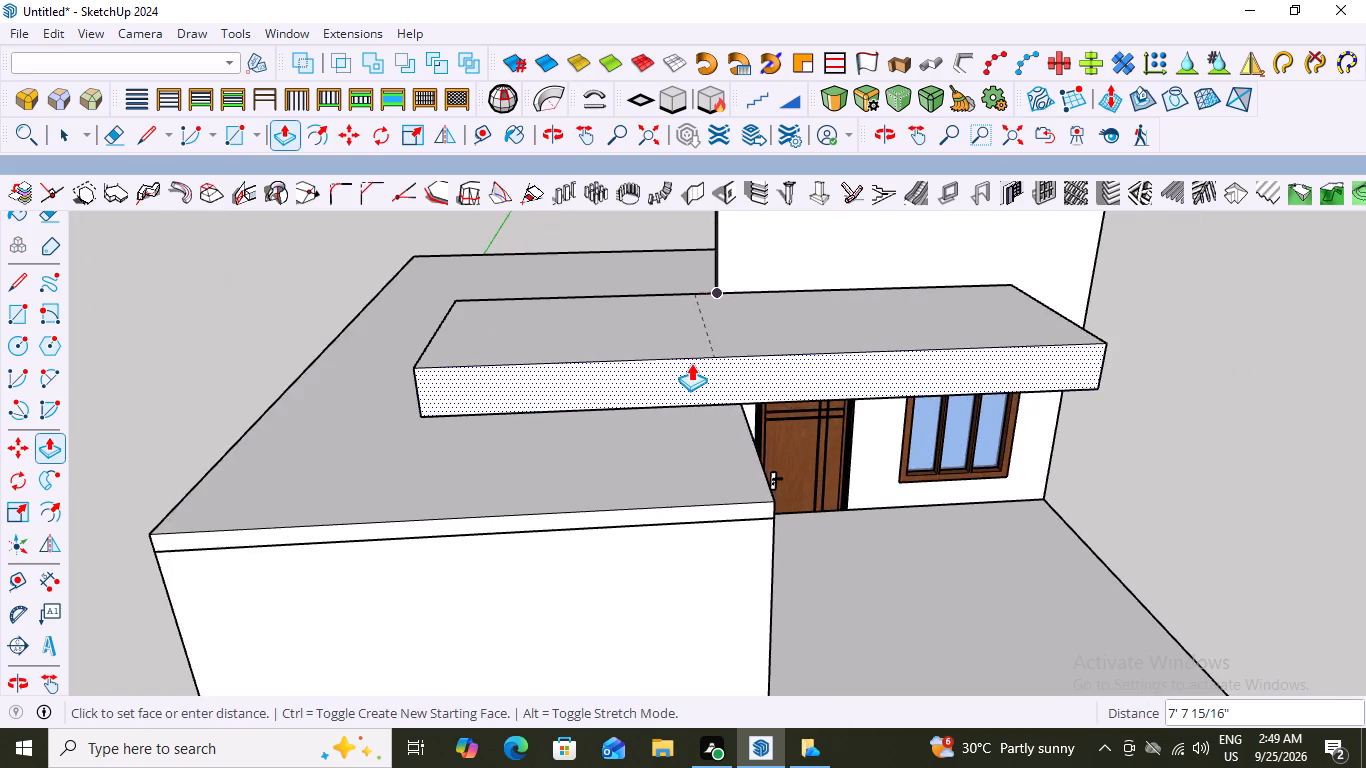
{"action": "scroll", "coordinate": [691, 363], "scroll_direction": "down", "scroll_amount": 6}
{"action": "middle_click_drag", "start_coordinate": [691, 363], "coordinate": [722, 249]}
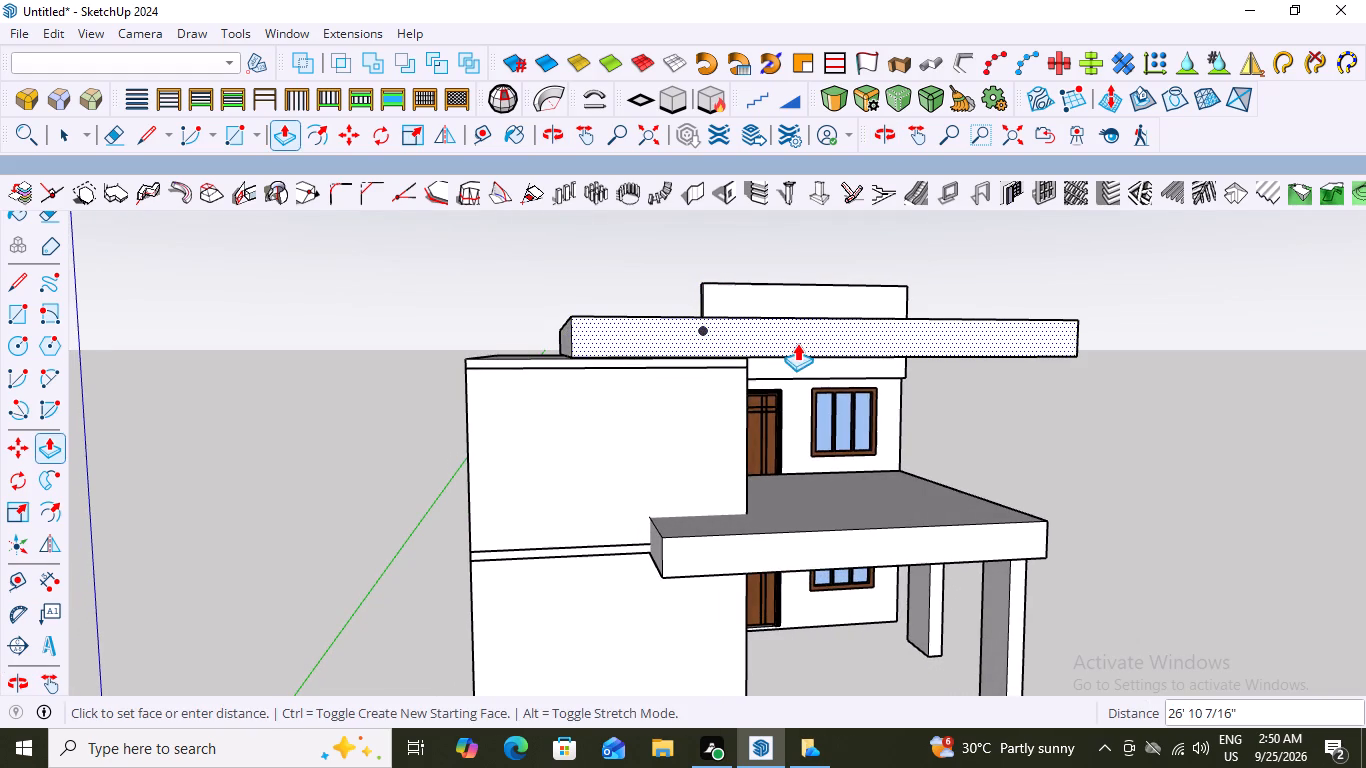
{"action": "scroll", "coordinate": [797, 343], "scroll_direction": "down", "scroll_amount": 11}
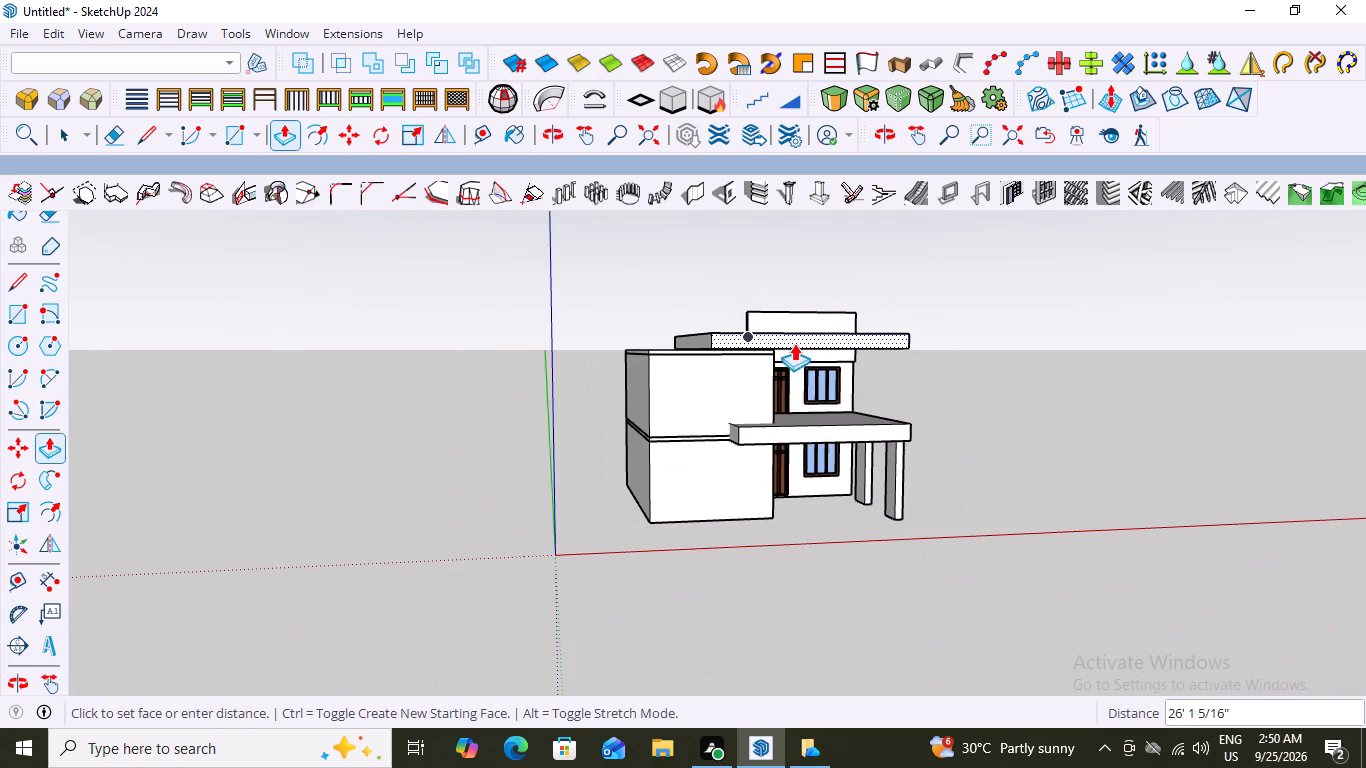
{"action": "middle_click_drag", "start_coordinate": [794, 343], "coordinate": [751, 420]}
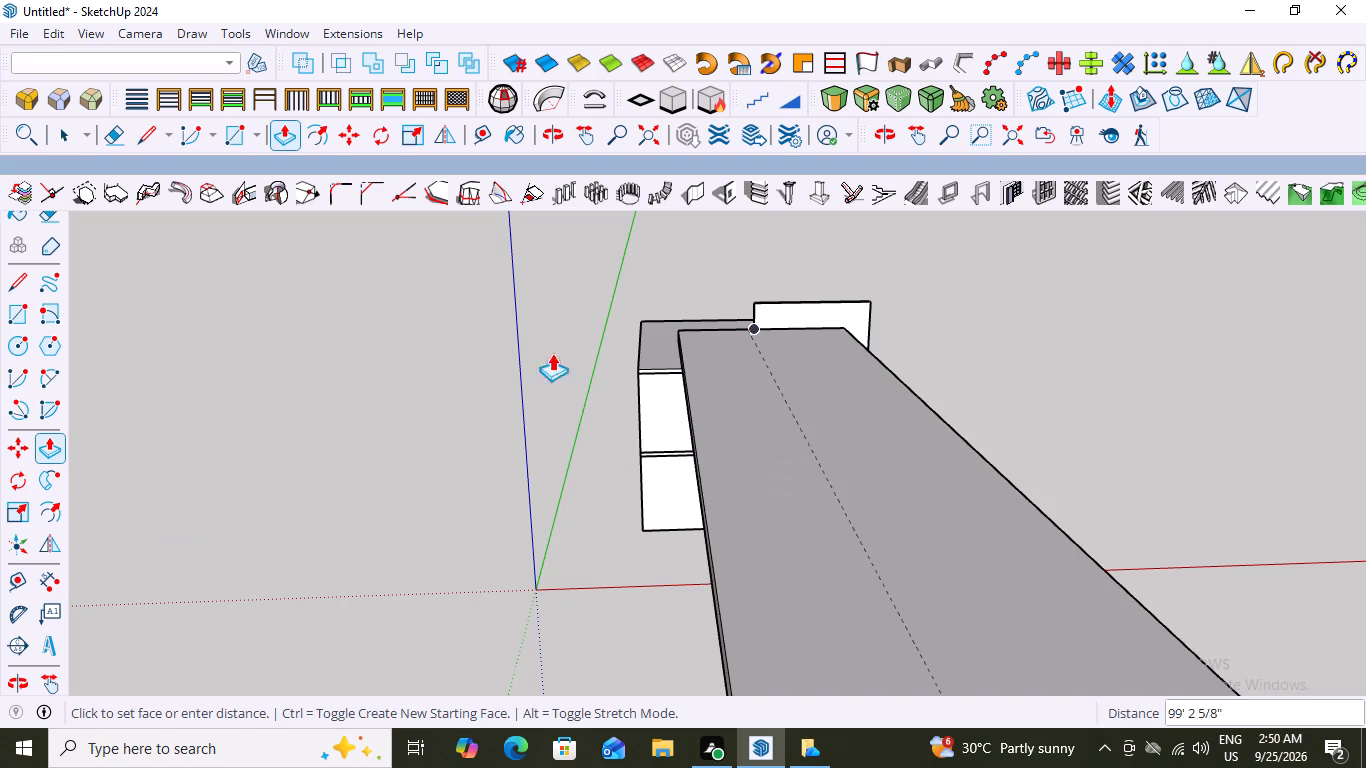
{"action": "scroll", "coordinate": [740, 339], "scroll_direction": "up", "scroll_amount": 7}
{"action": "scroll", "coordinate": [741, 339], "scroll_direction": "down", "scroll_amount": 3}
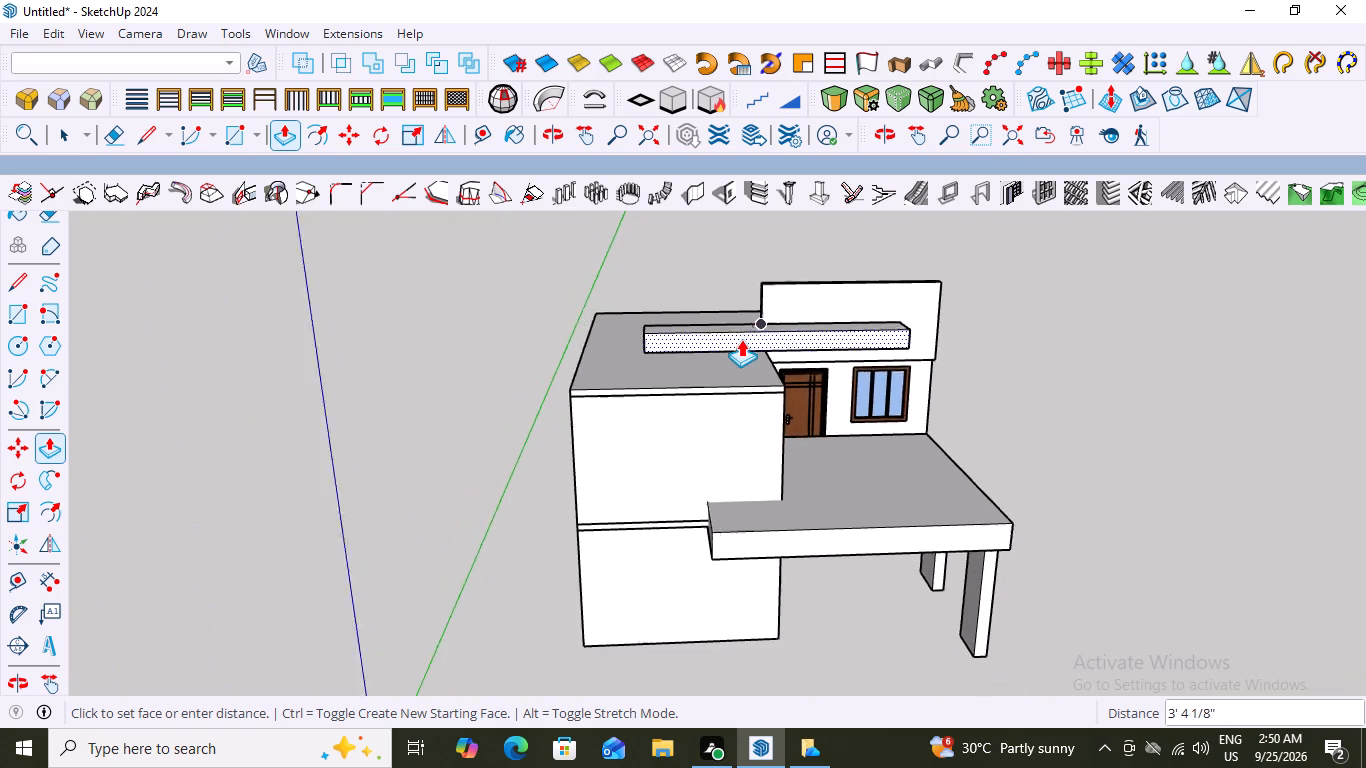
{"action": "scroll", "coordinate": [741, 339], "scroll_direction": "down", "scroll_amount": 1}
{"action": "middle_click_drag", "start_coordinate": [765, 352], "coordinate": [612, 291]}
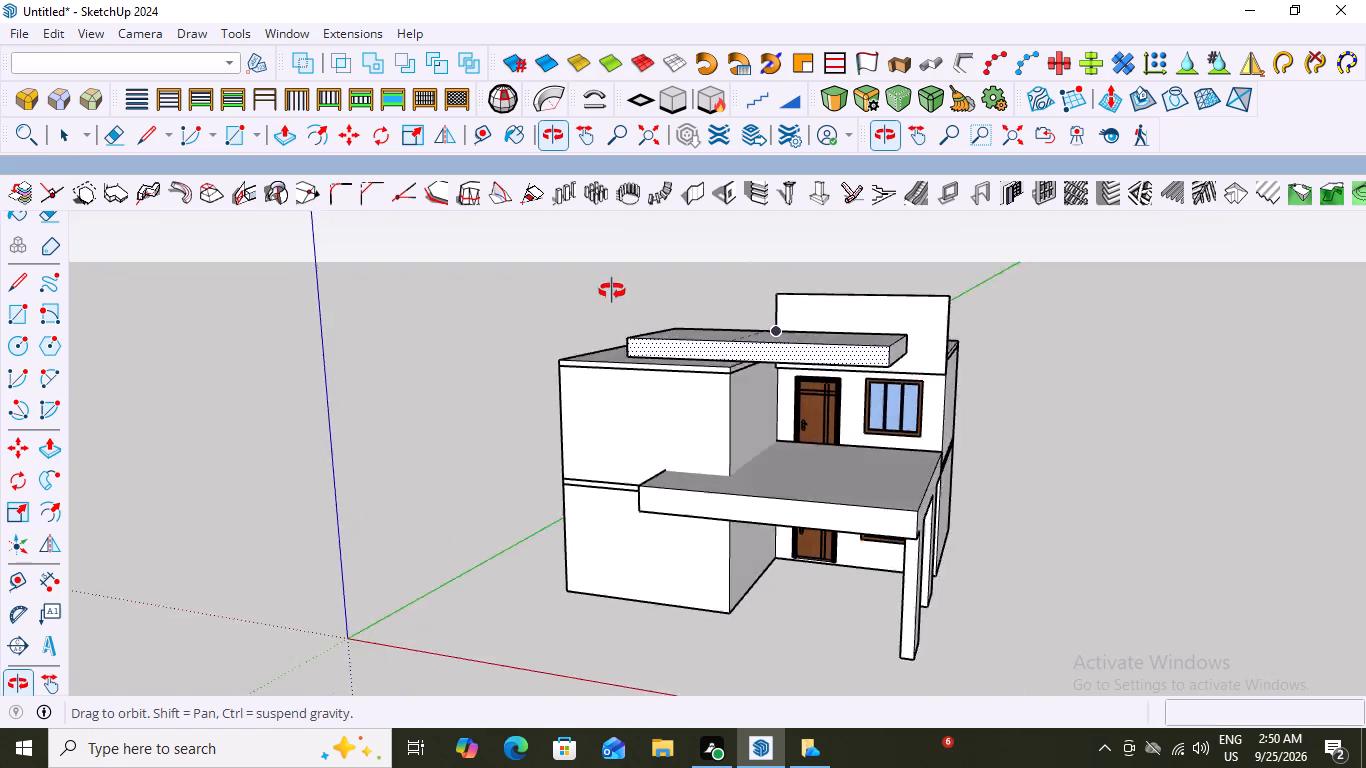
{"action": "middle_click_drag", "start_coordinate": [612, 291], "coordinate": [772, 265]}
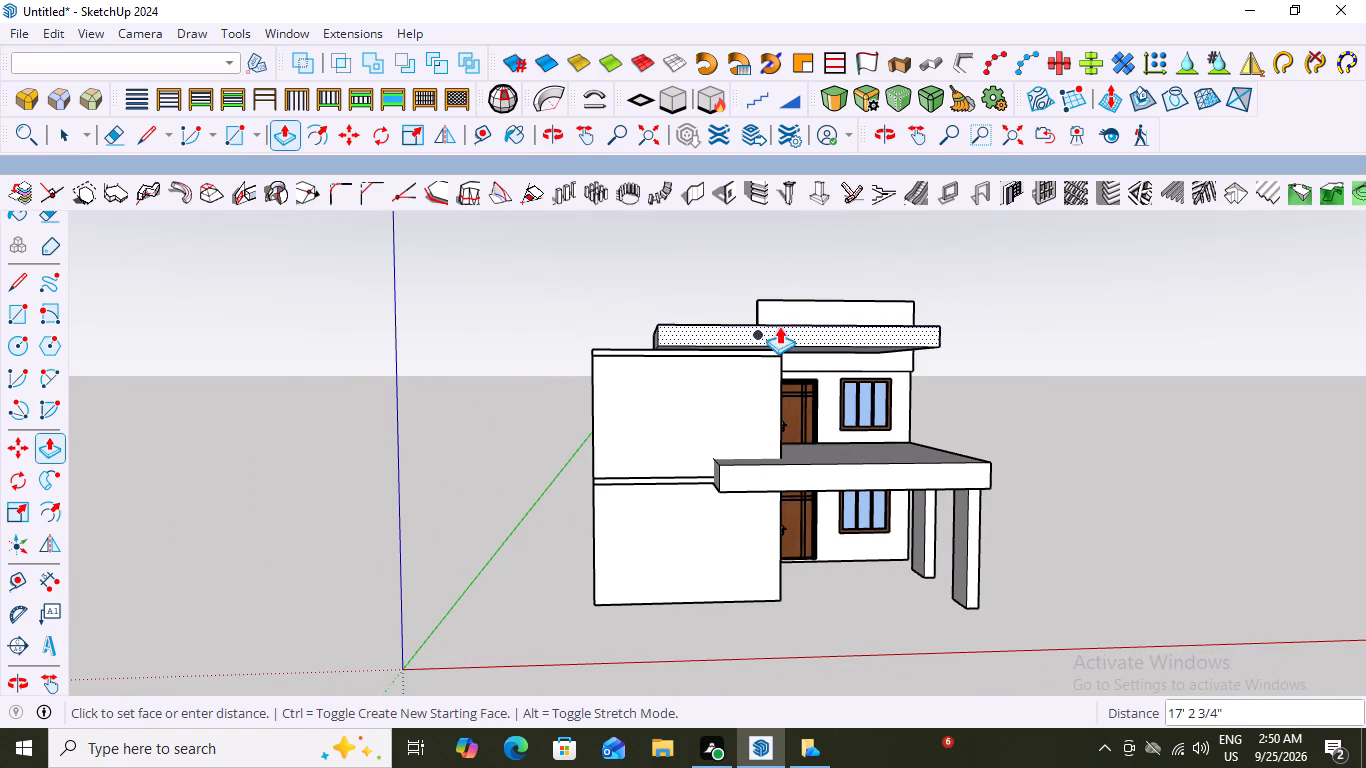
{"action": "middle_click_drag", "start_coordinate": [779, 337], "coordinate": [667, 339]}
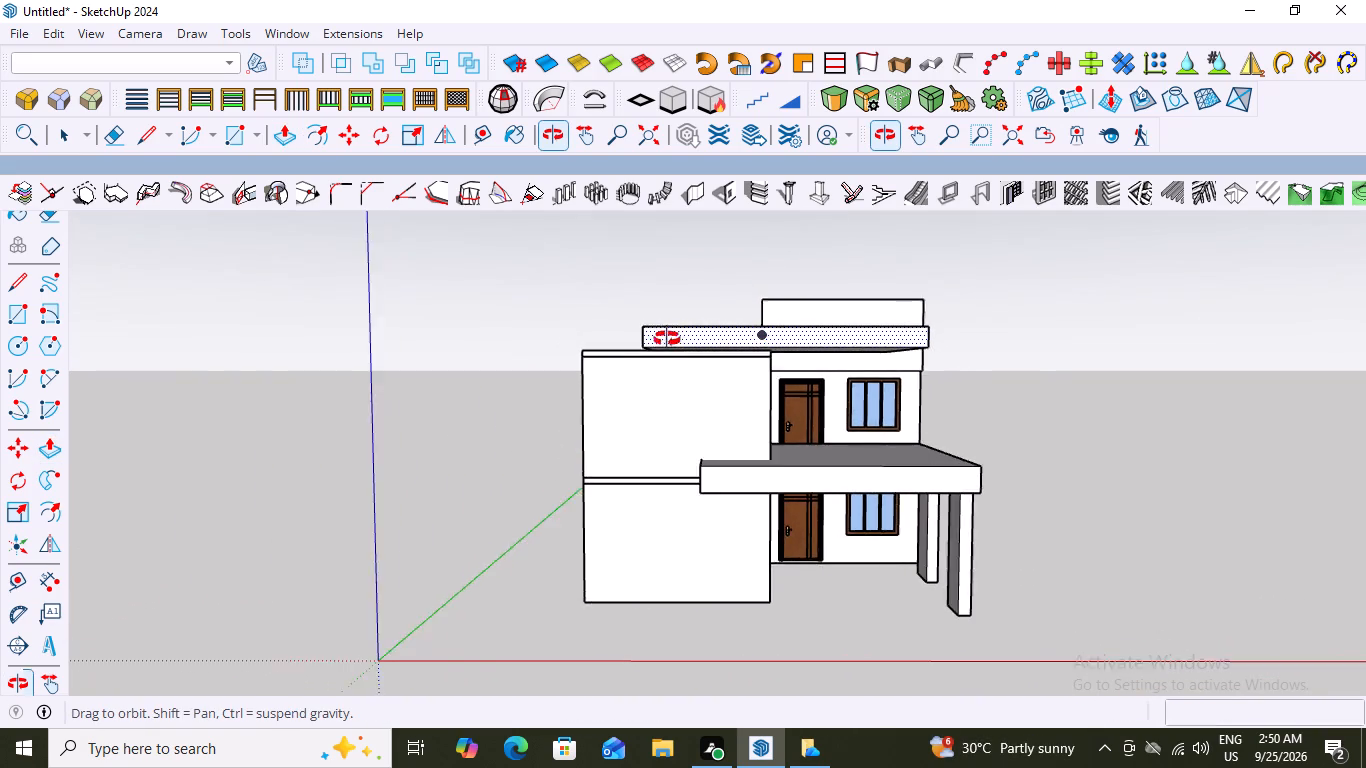
{"action": "middle_click_drag", "start_coordinate": [667, 339], "coordinate": [420, 348]}
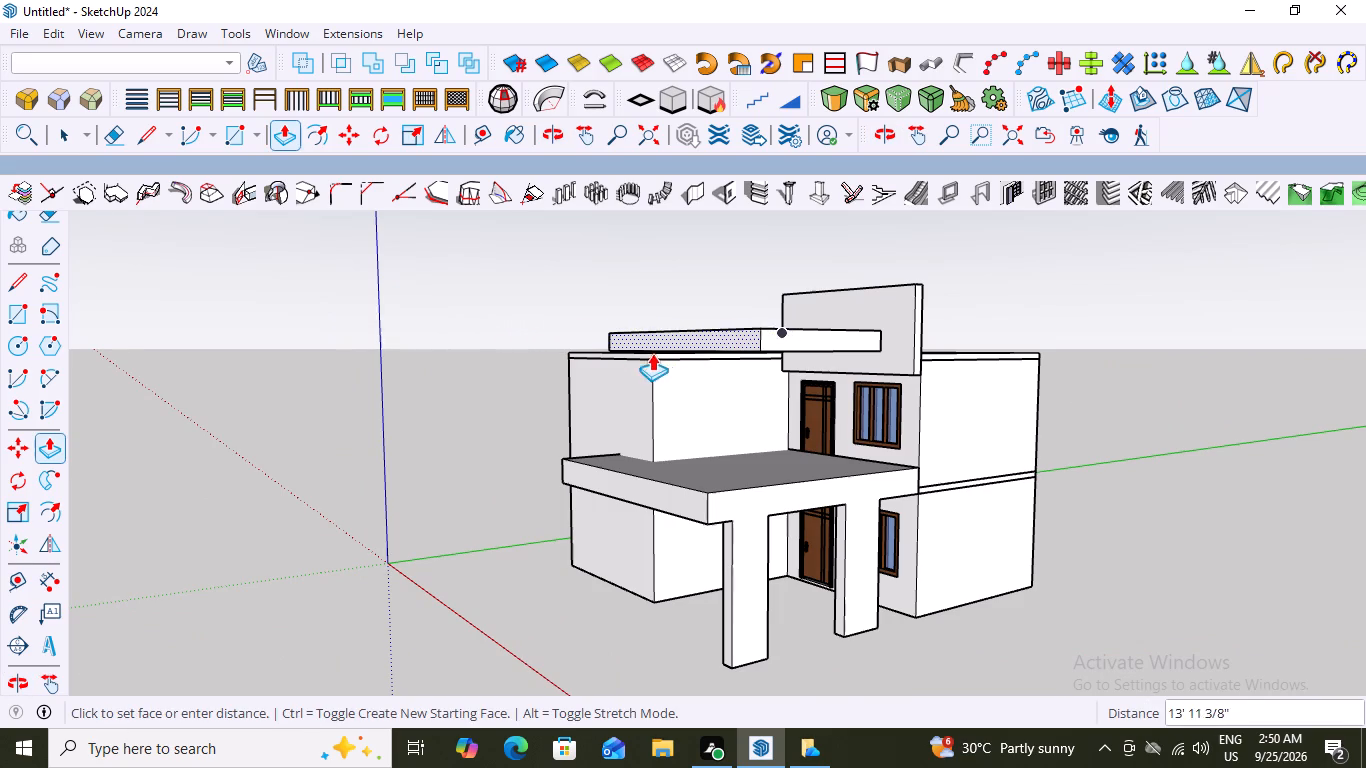
{"action": "scroll", "coordinate": [645, 336], "scroll_direction": "up", "scroll_amount": 11}
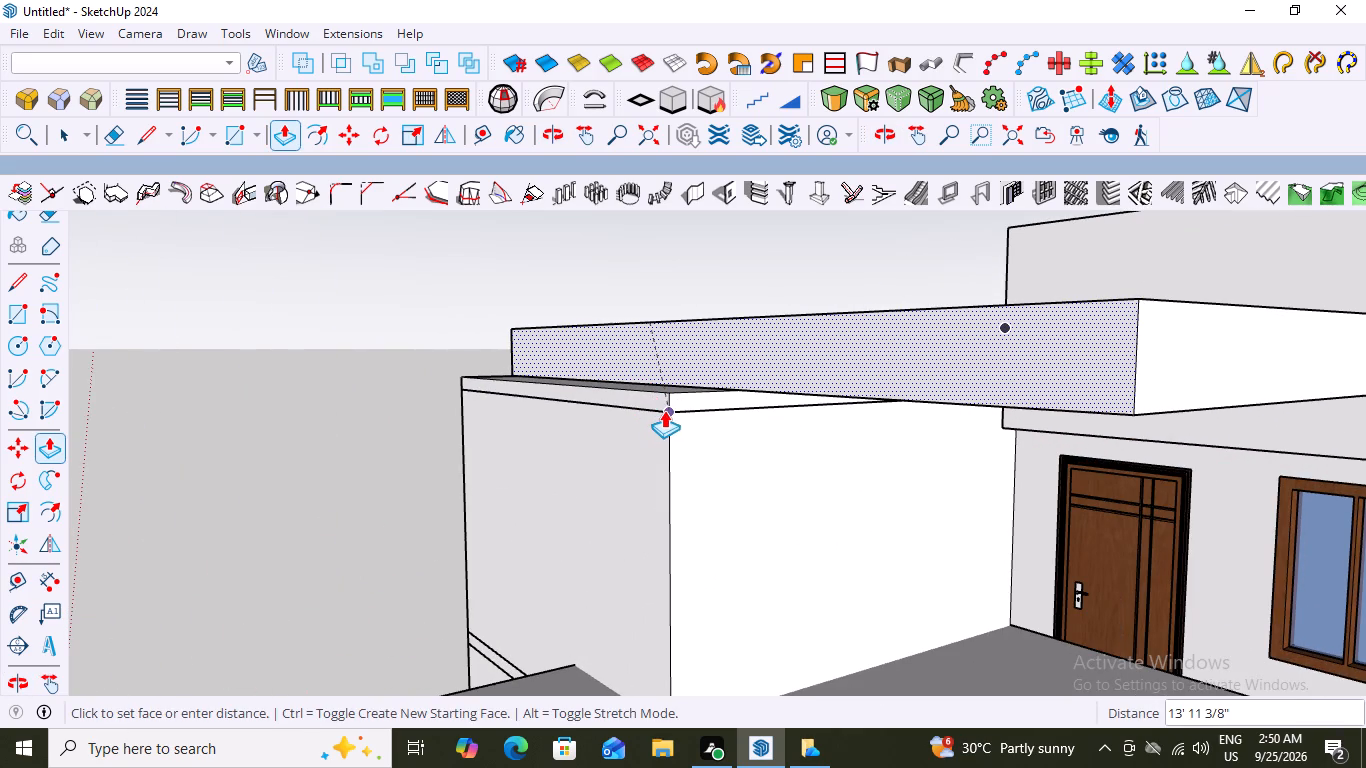
{"action": "scroll", "coordinate": [671, 379], "scroll_direction": "up", "scroll_amount": 7}
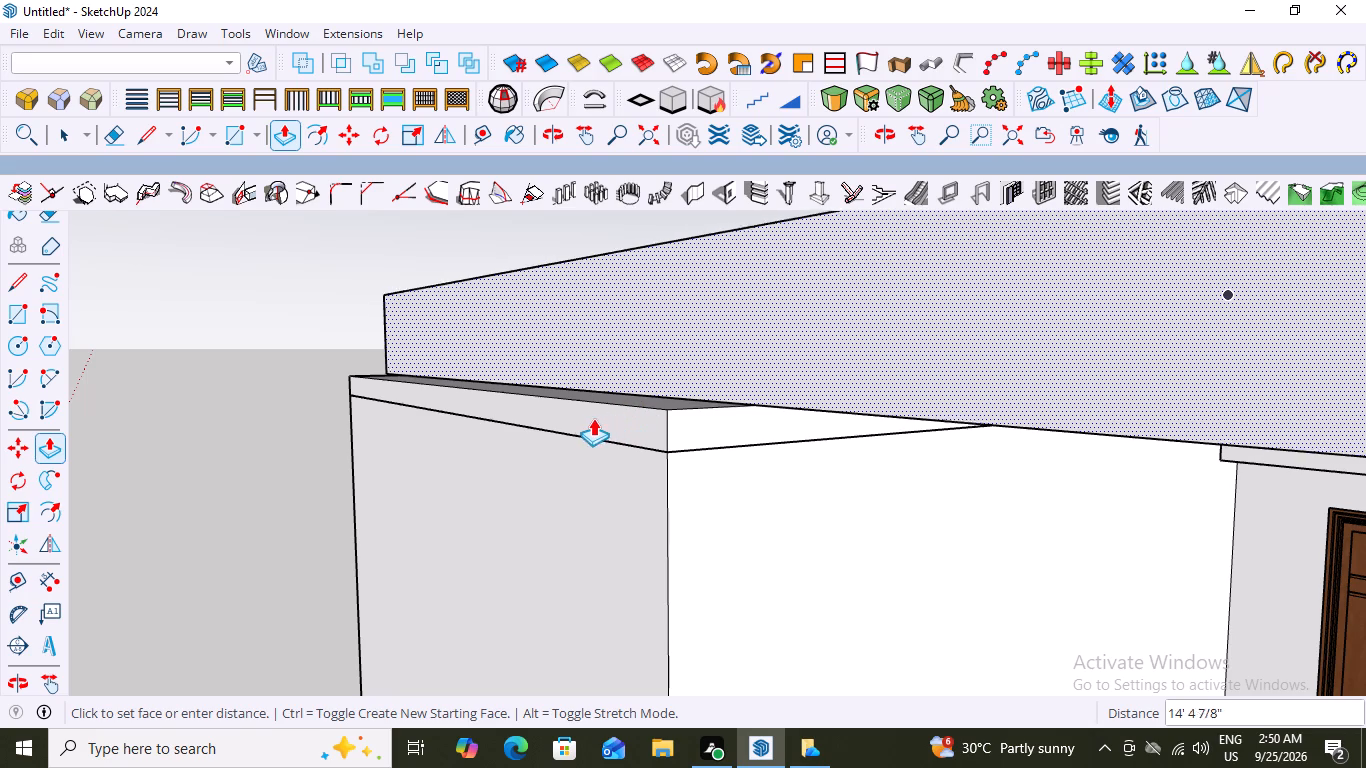
{"action": "left_click", "coordinate": [536, 417]}
{"action": "scroll", "coordinate": [577, 422], "scroll_direction": "down", "scroll_amount": 2}
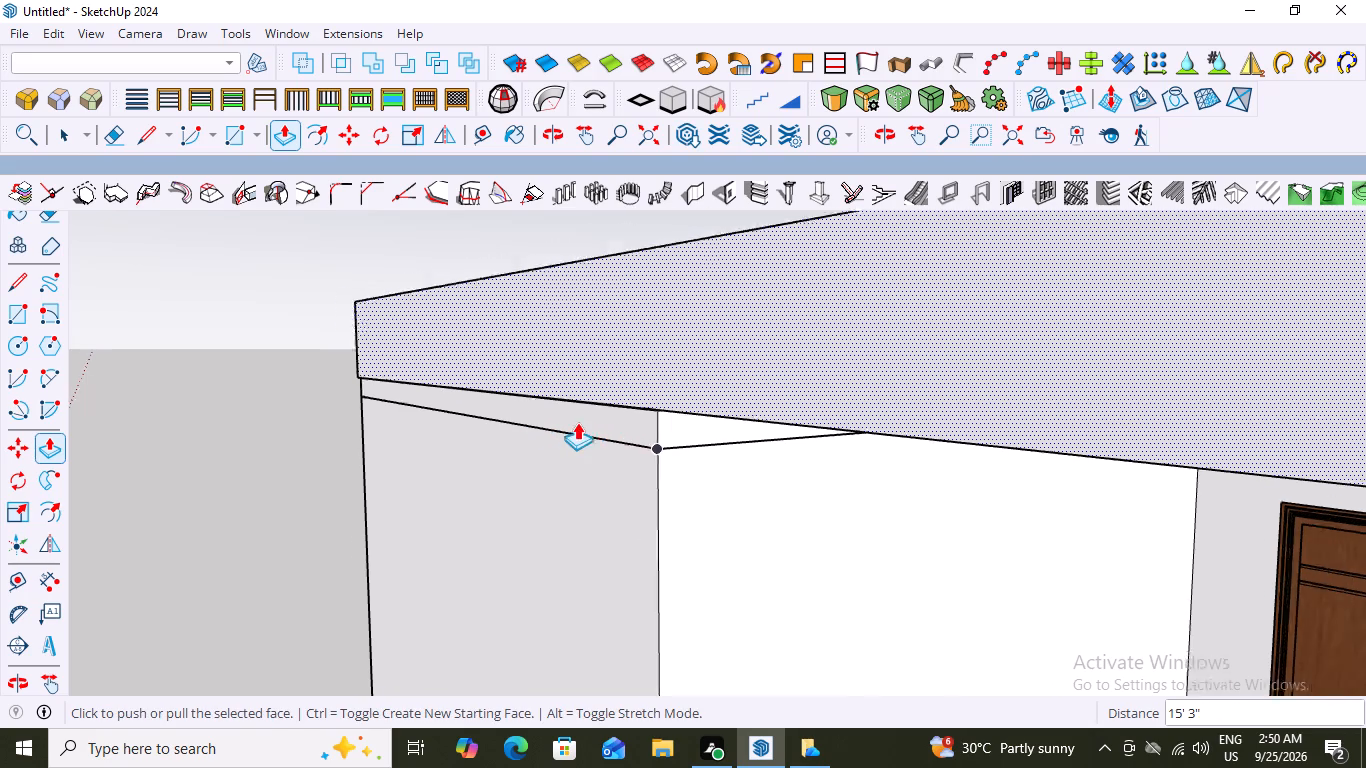
{"action": "scroll", "coordinate": [577, 422], "scroll_direction": "down", "scroll_amount": 7}
{"action": "key", "text": "space"}
{"action": "scroll", "coordinate": [265, 339], "scroll_direction": "down", "scroll_amount": 10}
{"action": "middle_click_drag", "start_coordinate": [334, 412], "coordinate": [993, 421]}
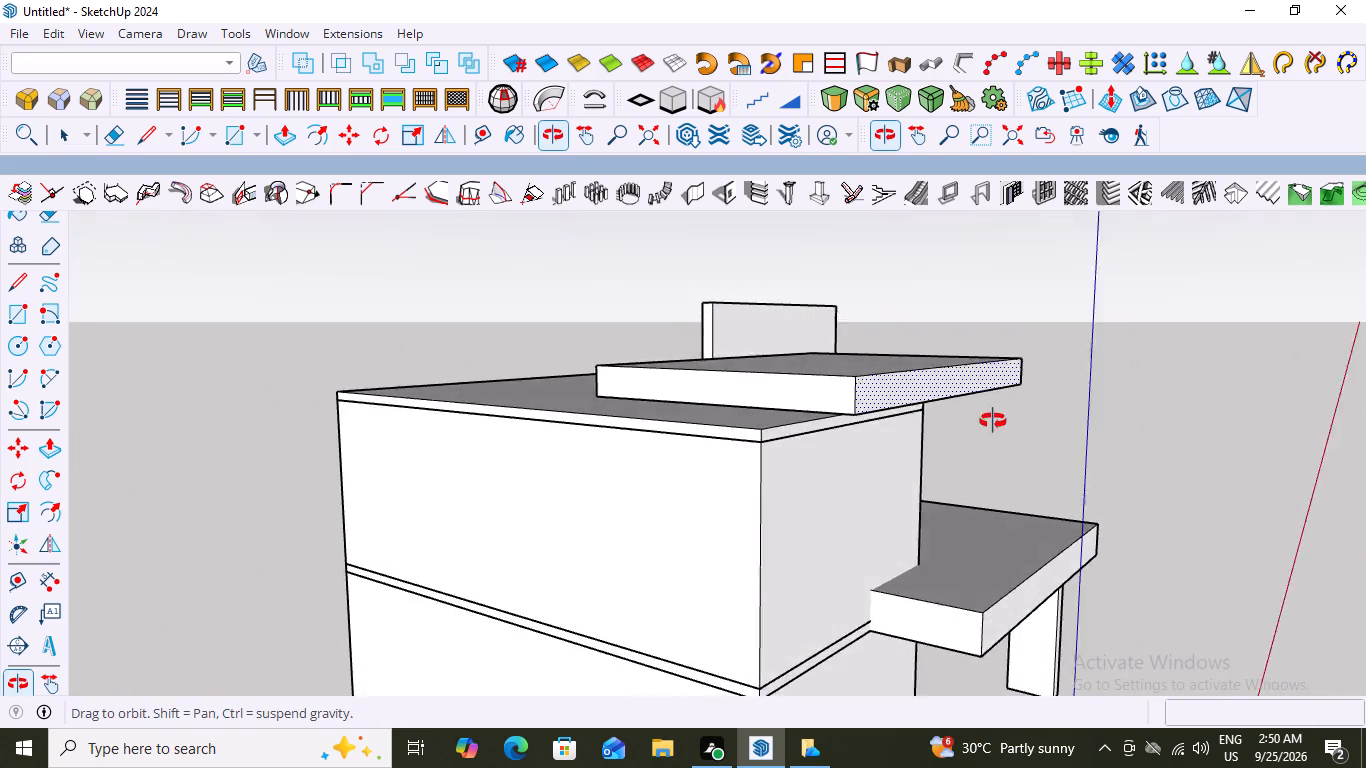
{"action": "middle_click_drag", "start_coordinate": [993, 421], "coordinate": [992, 410]}
{"action": "scroll", "coordinate": [821, 420], "scroll_direction": "up", "scroll_amount": 8}
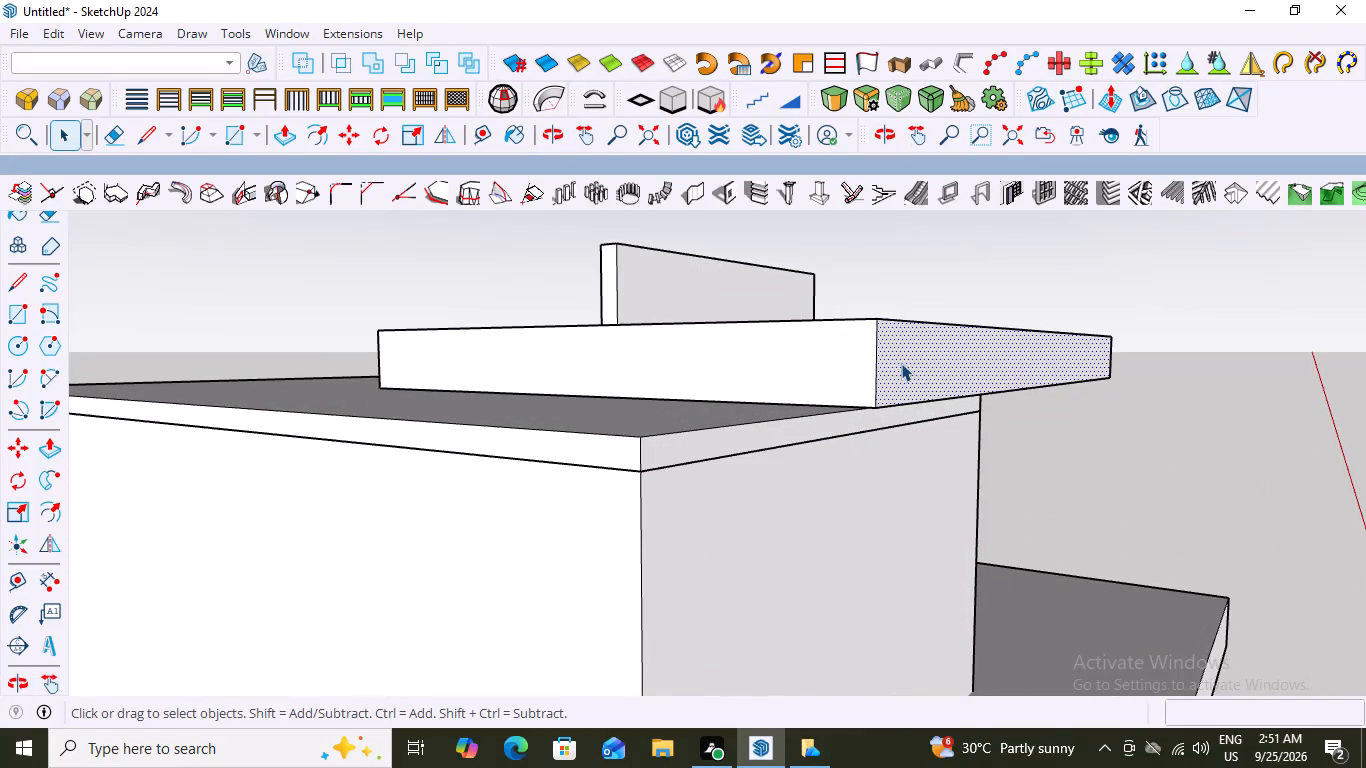
Push/Pull the flat roof slab's long front face back 1' 3 5/8" toward the adjoining roof's front edge.
{"action": "left_click", "coordinate": [901, 363]}
{"action": "key", "text": "p"}
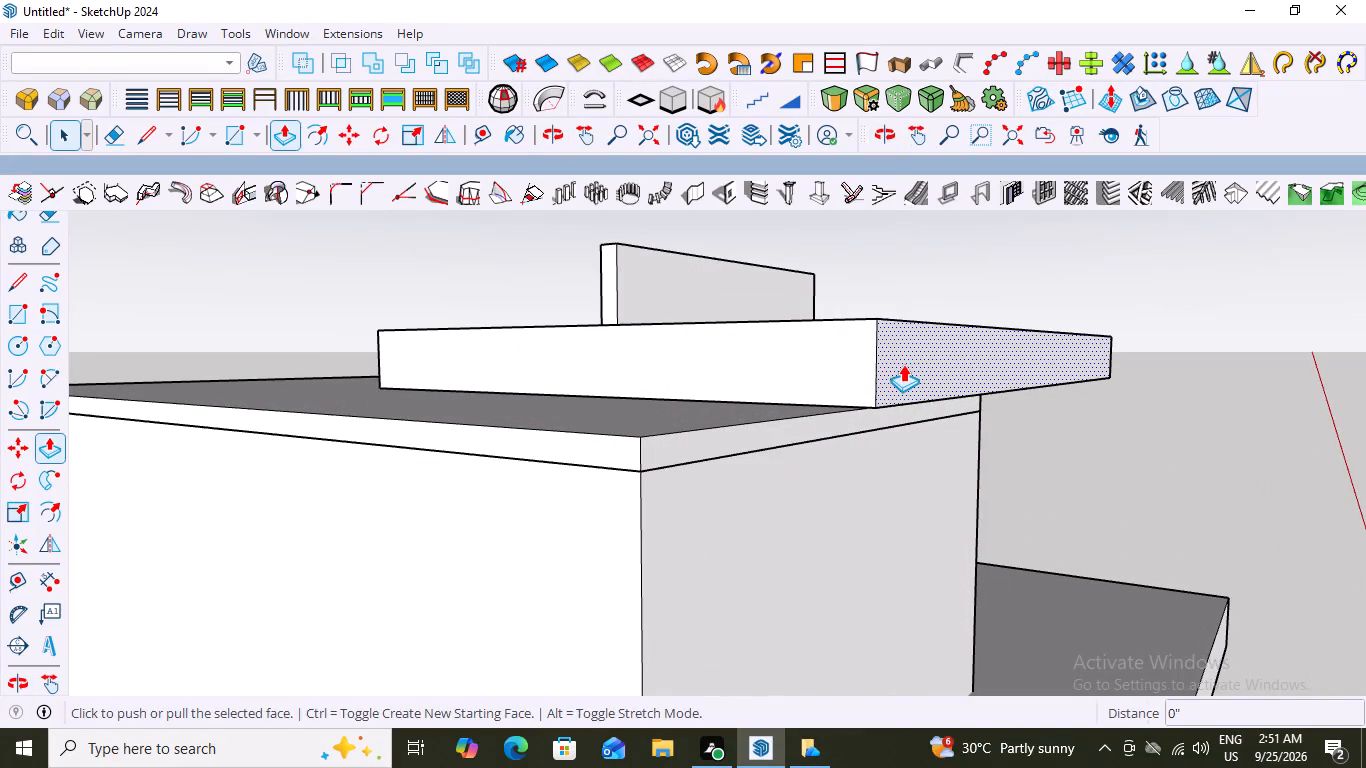
{"action": "left_click", "coordinate": [899, 360]}
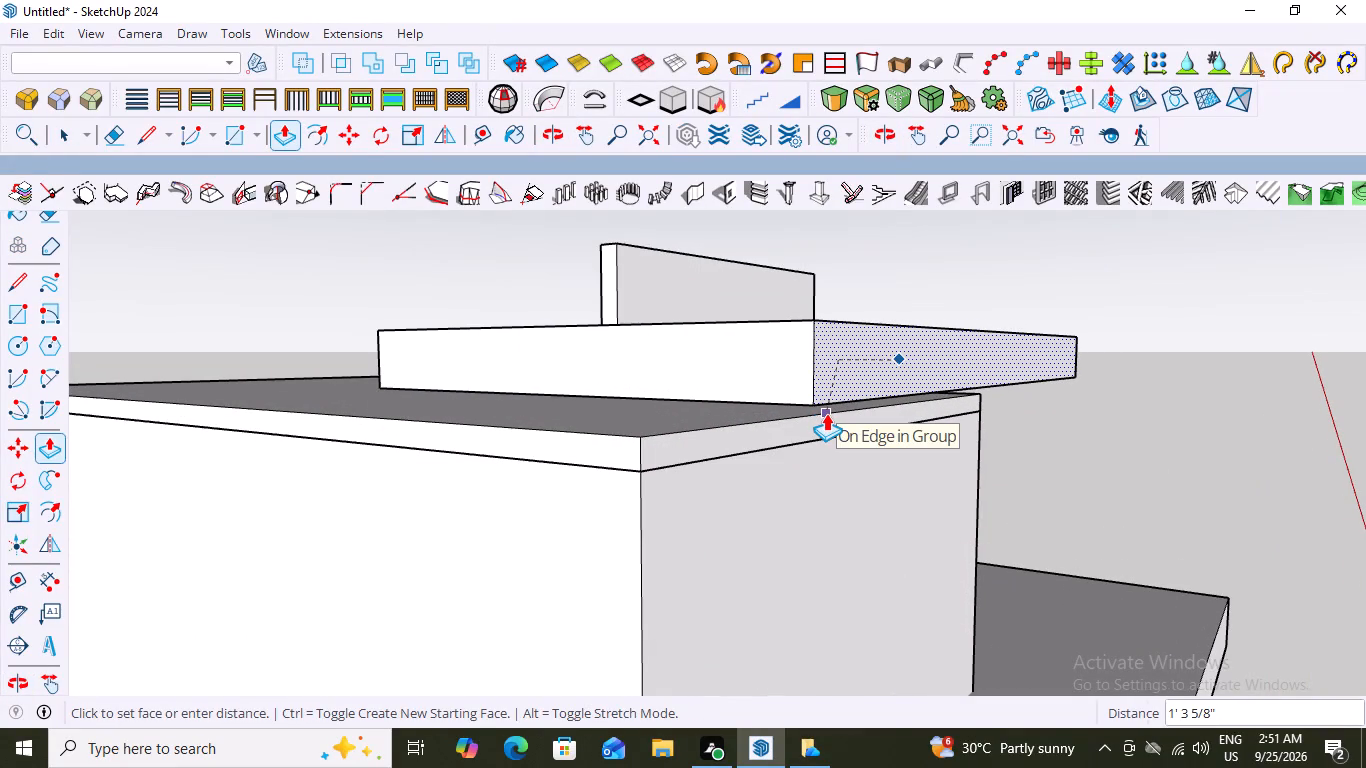
{"action": "left_click", "coordinate": [826, 413]}
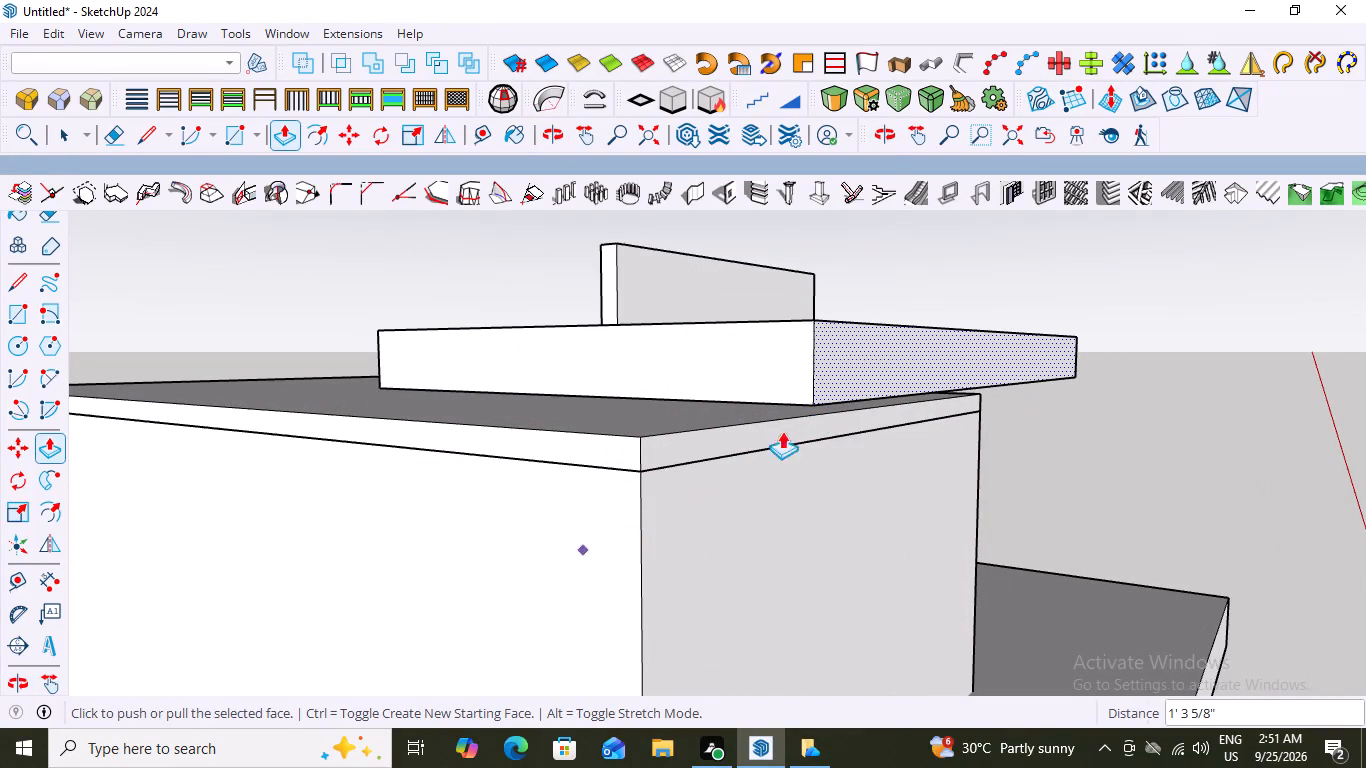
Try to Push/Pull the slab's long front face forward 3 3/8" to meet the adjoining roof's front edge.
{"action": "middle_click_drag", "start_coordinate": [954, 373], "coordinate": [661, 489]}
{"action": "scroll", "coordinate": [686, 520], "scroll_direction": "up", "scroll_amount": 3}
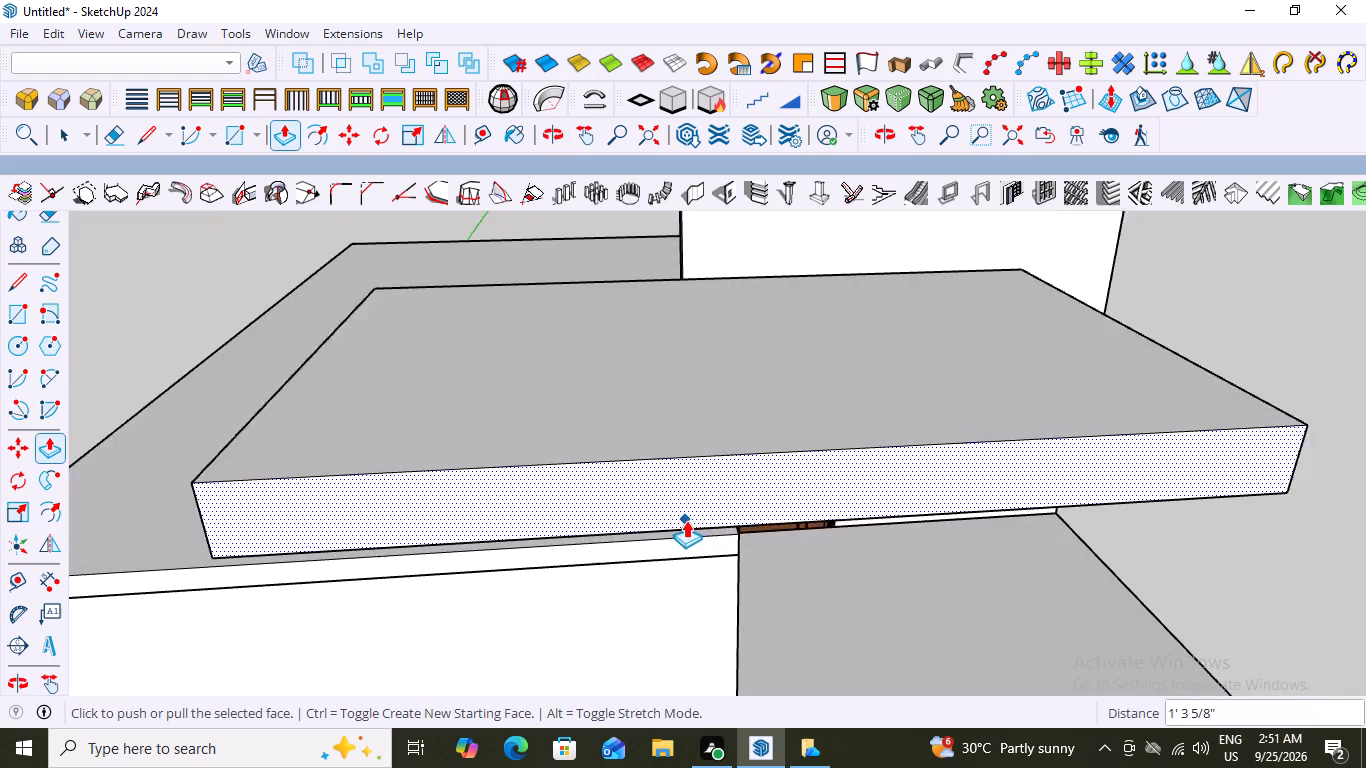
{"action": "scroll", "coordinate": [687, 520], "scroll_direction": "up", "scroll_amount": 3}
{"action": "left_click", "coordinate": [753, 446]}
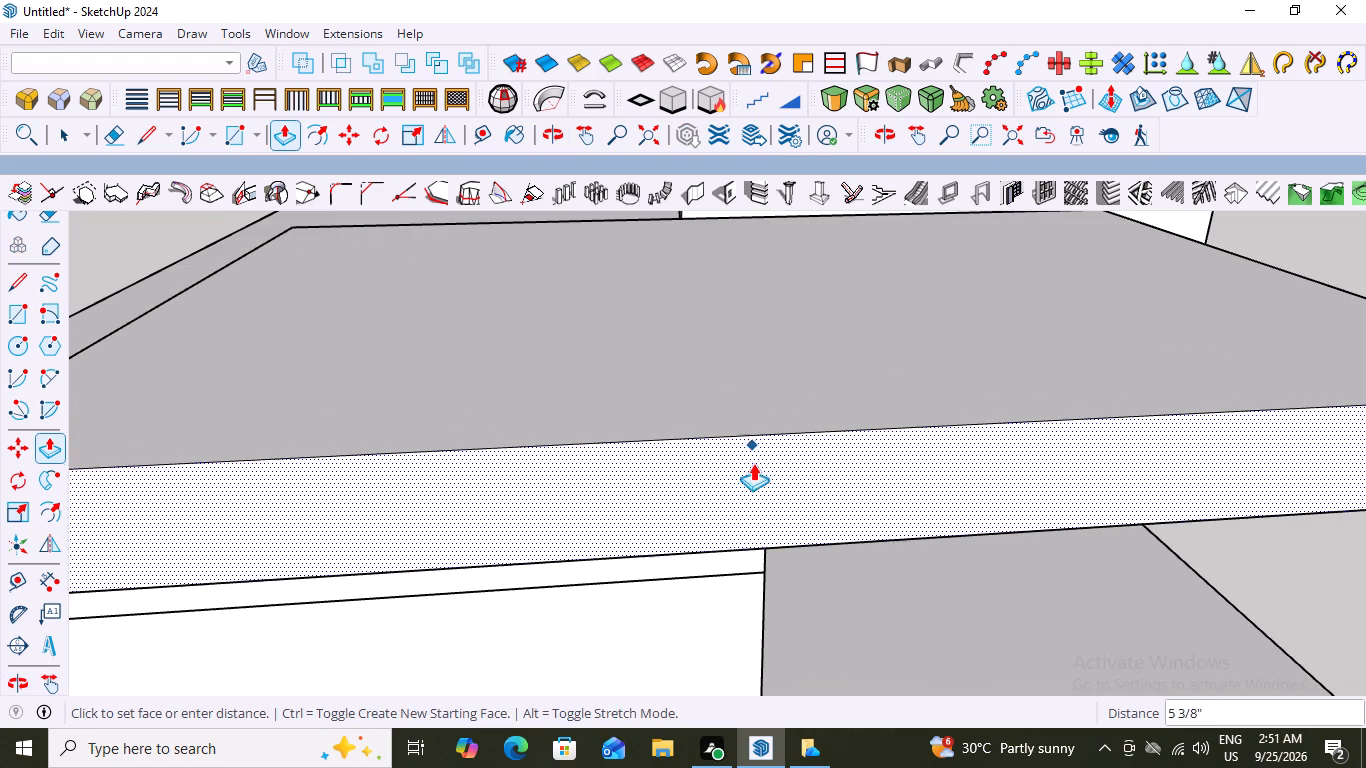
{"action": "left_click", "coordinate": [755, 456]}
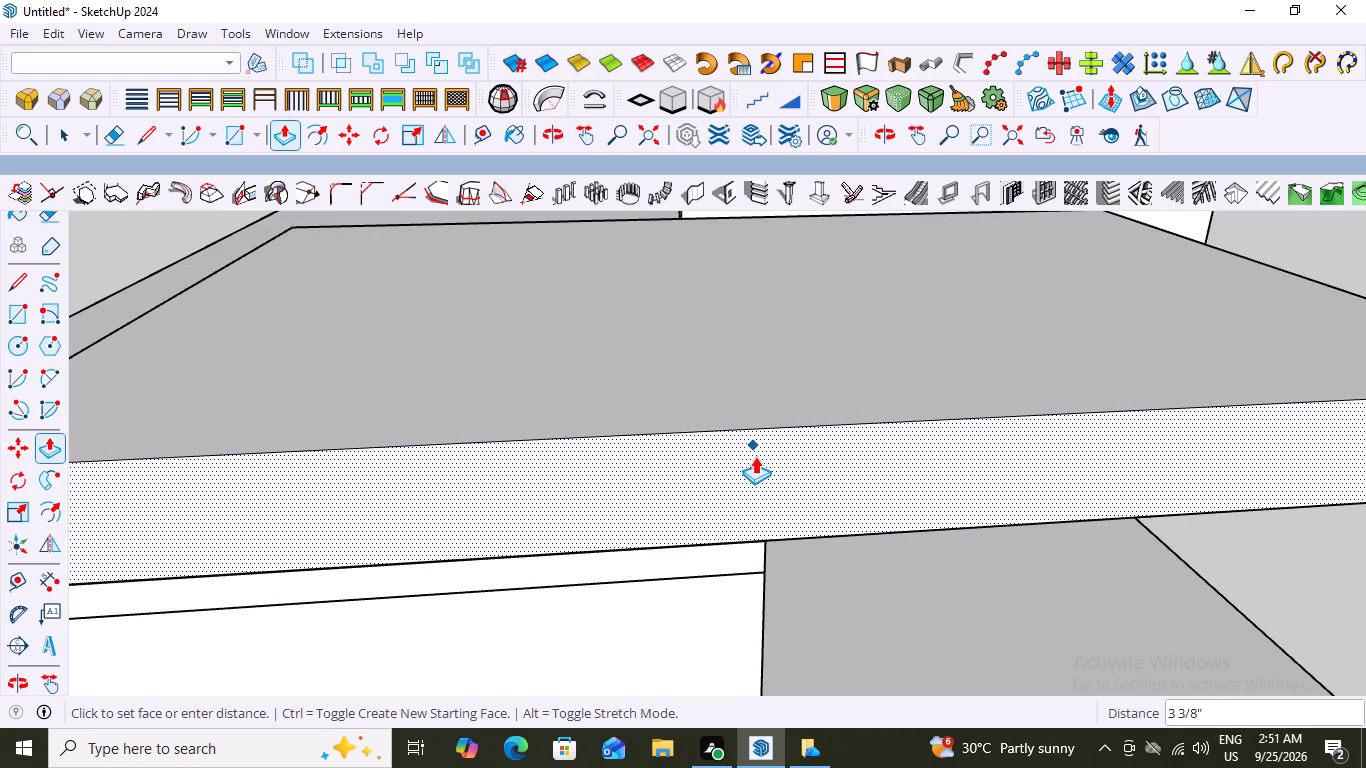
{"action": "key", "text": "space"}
Examine how the slab's front face lines up with the adjoining roof's edge from above, below and the front.
{"action": "scroll", "coordinate": [729, 381], "scroll_direction": "down", "scroll_amount": 11}
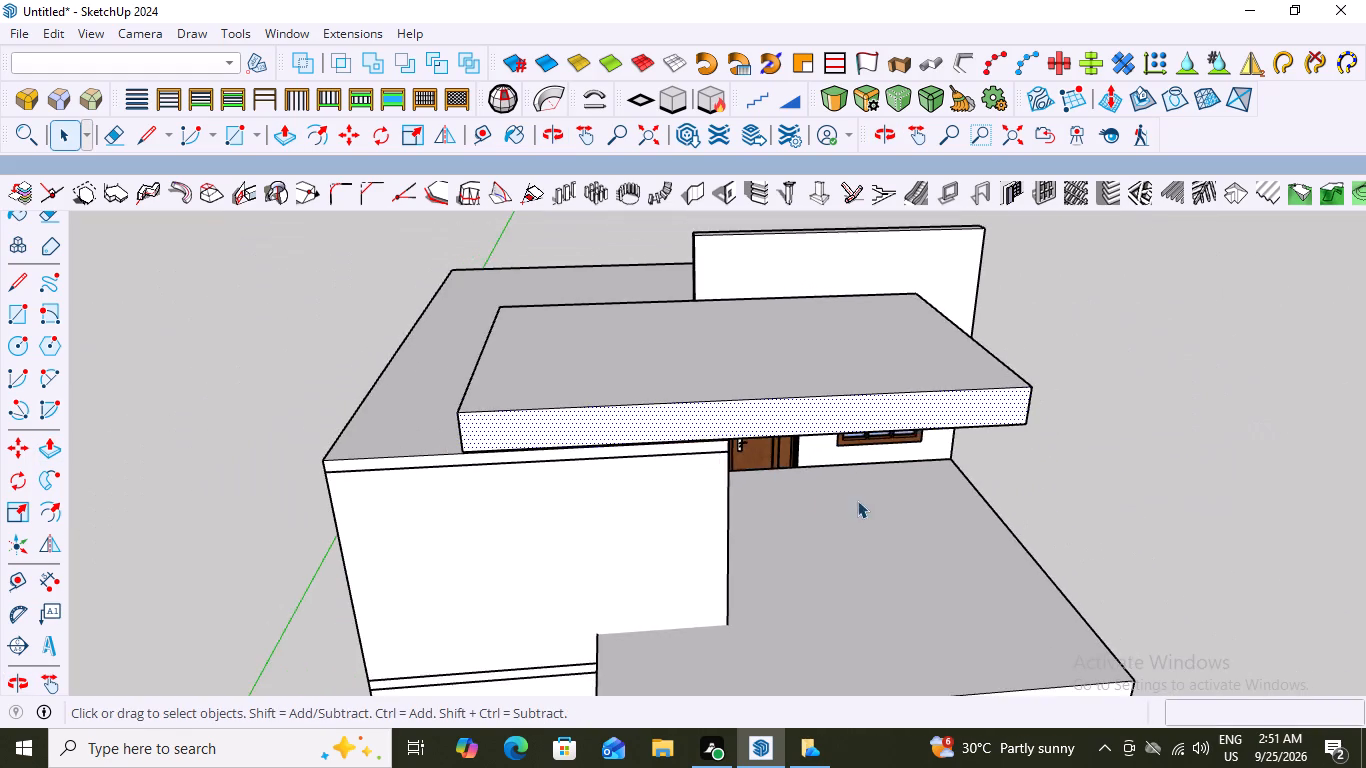
{"action": "middle_click_drag", "start_coordinate": [807, 498], "coordinate": [289, 286]}
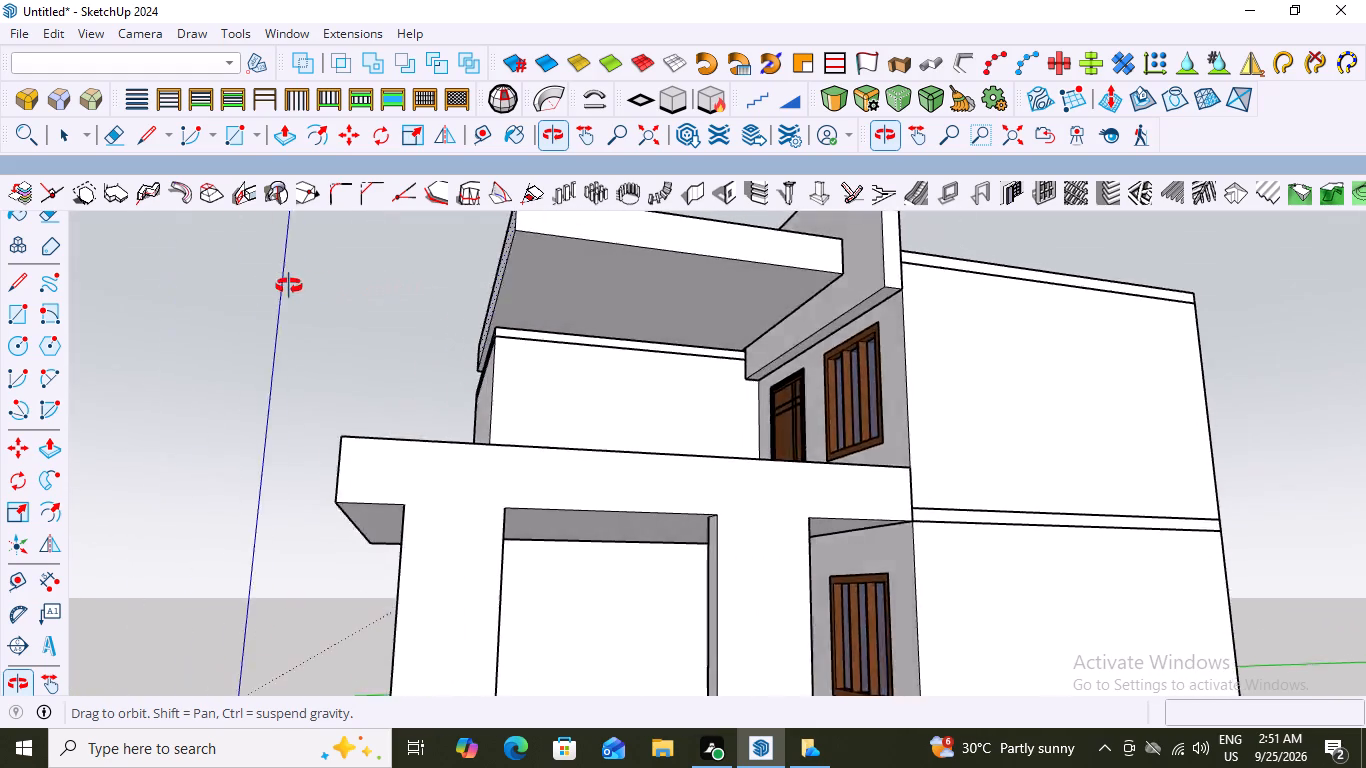
{"action": "middle_click_drag", "start_coordinate": [289, 286], "coordinate": [300, 293]}
{"action": "scroll", "coordinate": [412, 342], "scroll_direction": "down", "scroll_amount": 2}
{"action": "middle_click_drag", "start_coordinate": [483, 381], "coordinate": [740, 409]}
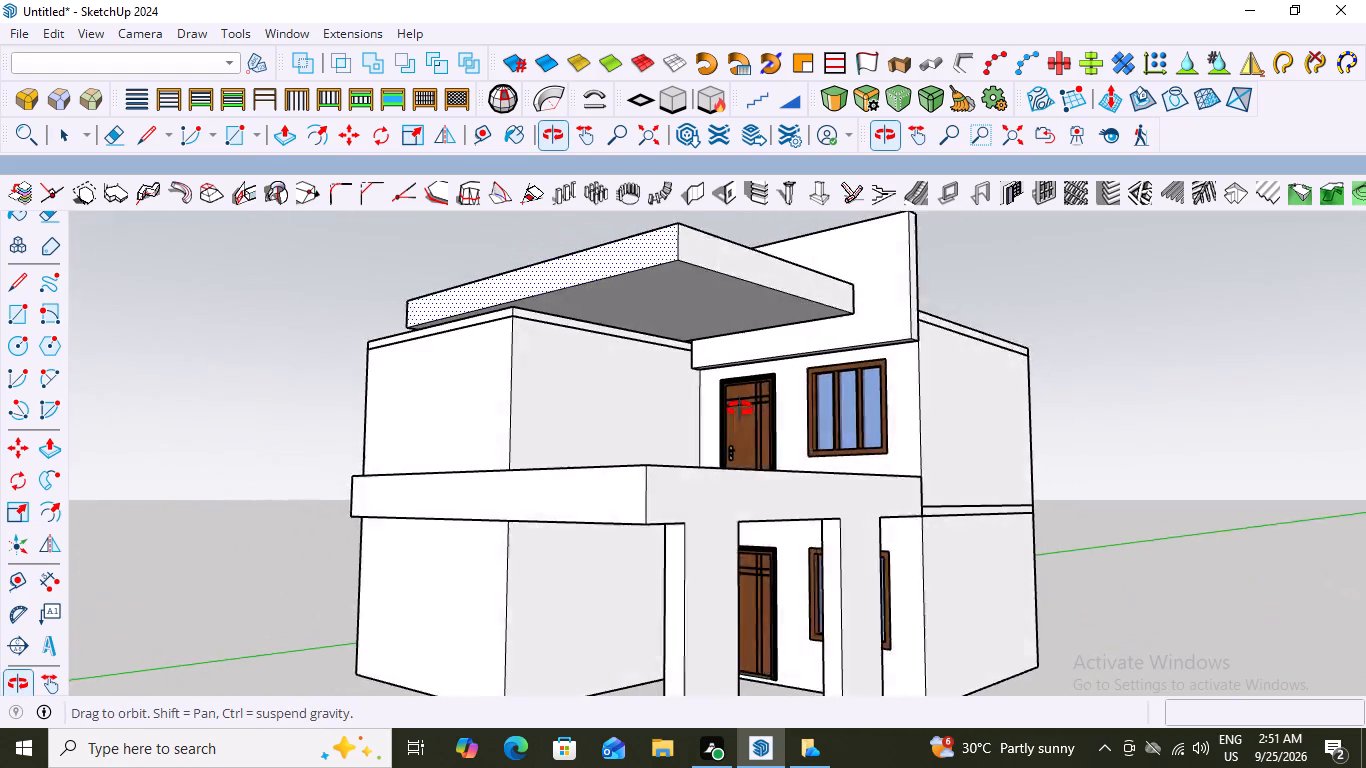
{"action": "middle_click_drag", "start_coordinate": [740, 409], "coordinate": [761, 395]}
{"action": "scroll", "coordinate": [530, 283], "scroll_direction": "up", "scroll_amount": 3}
{"action": "middle_click_drag", "start_coordinate": [547, 334], "coordinate": [582, 407]}
{"action": "scroll", "coordinate": [550, 302], "scroll_direction": "up", "scroll_amount": 6}
{"action": "middle_click_drag", "start_coordinate": [589, 381], "coordinate": [585, 428]}
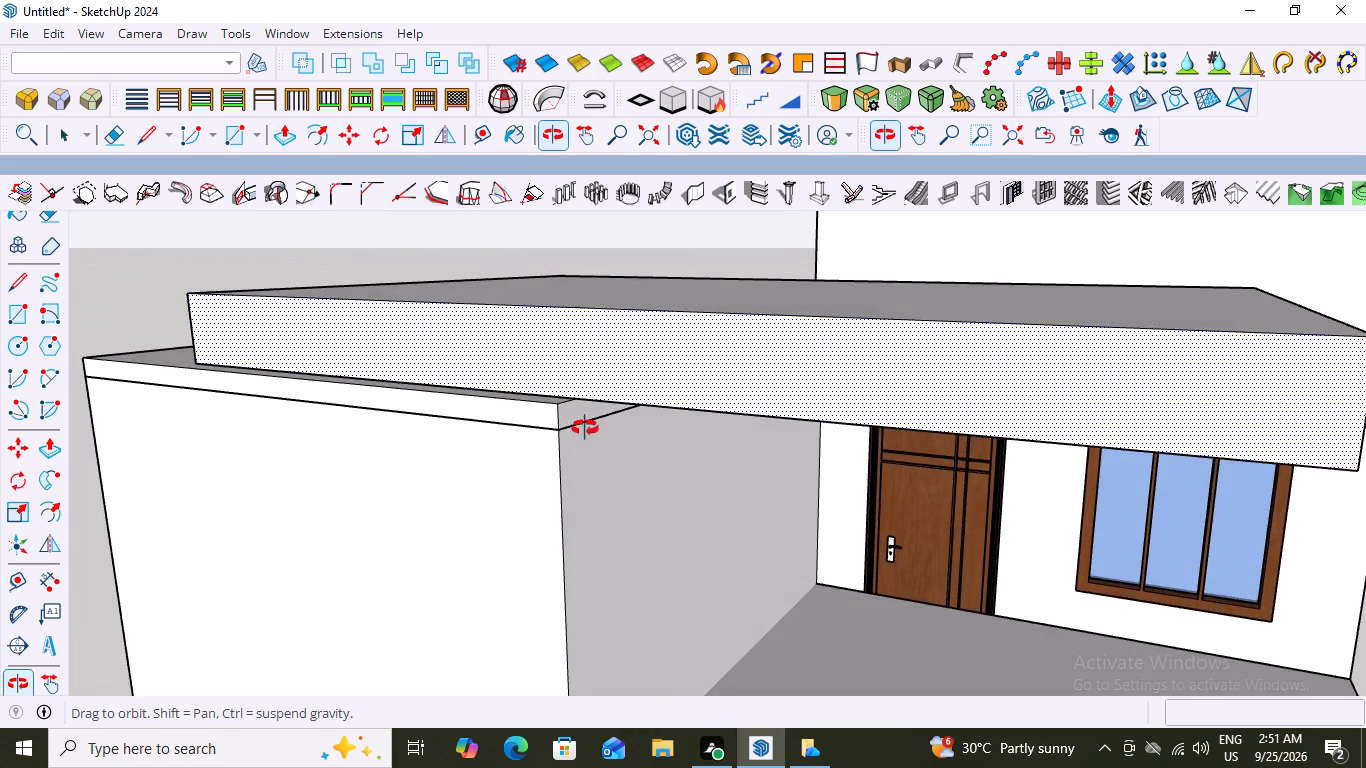
{"action": "middle_click_drag", "start_coordinate": [585, 428], "coordinate": [594, 458]}
{"action": "scroll", "coordinate": [457, 414], "scroll_direction": "up", "scroll_amount": 4}
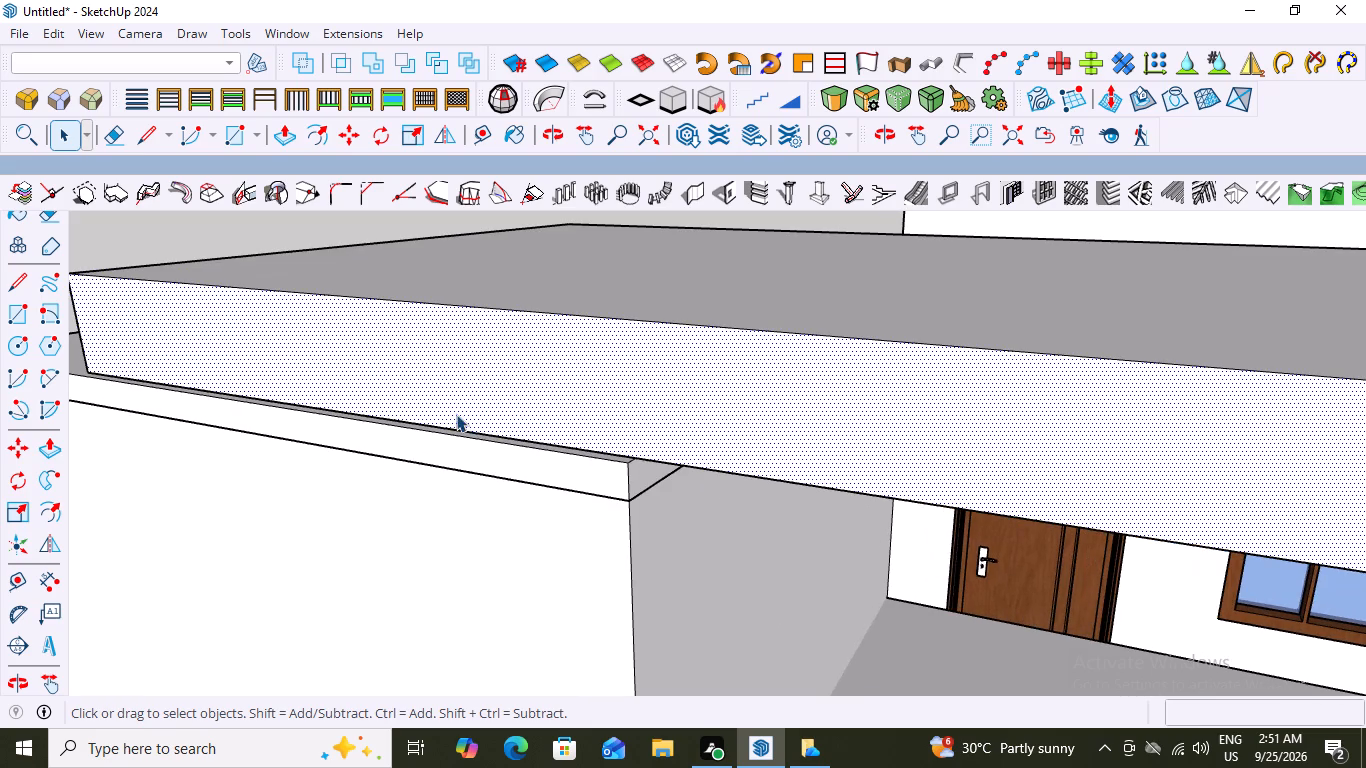
Push/Pull the slab's long front face forward 3 3/8" to align with the adjoining roof's front corner, and clear the selection.
{"action": "double_click", "coordinate": [504, 381]}
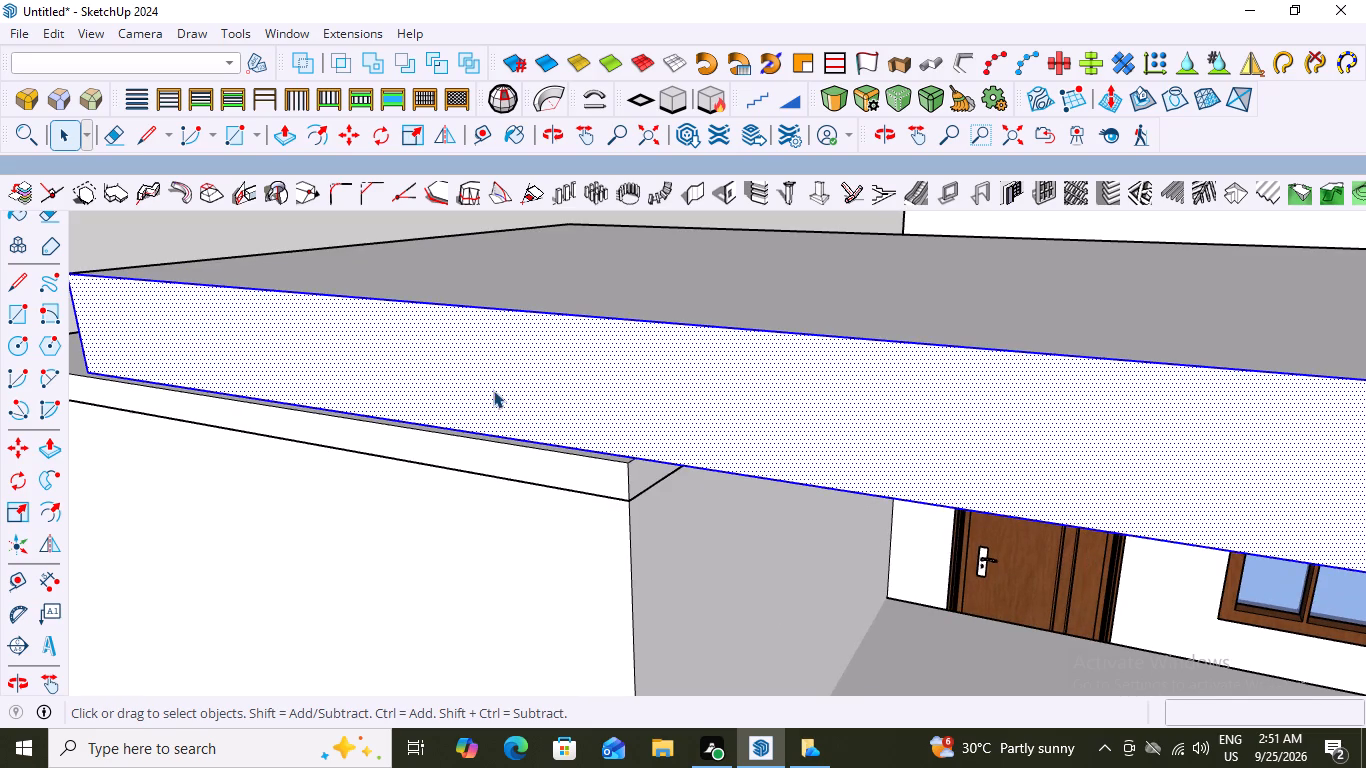
{"action": "scroll", "coordinate": [537, 391], "scroll_direction": "down", "scroll_amount": 14}
{"action": "middle_click_drag", "start_coordinate": [411, 397], "coordinate": [867, 489]}
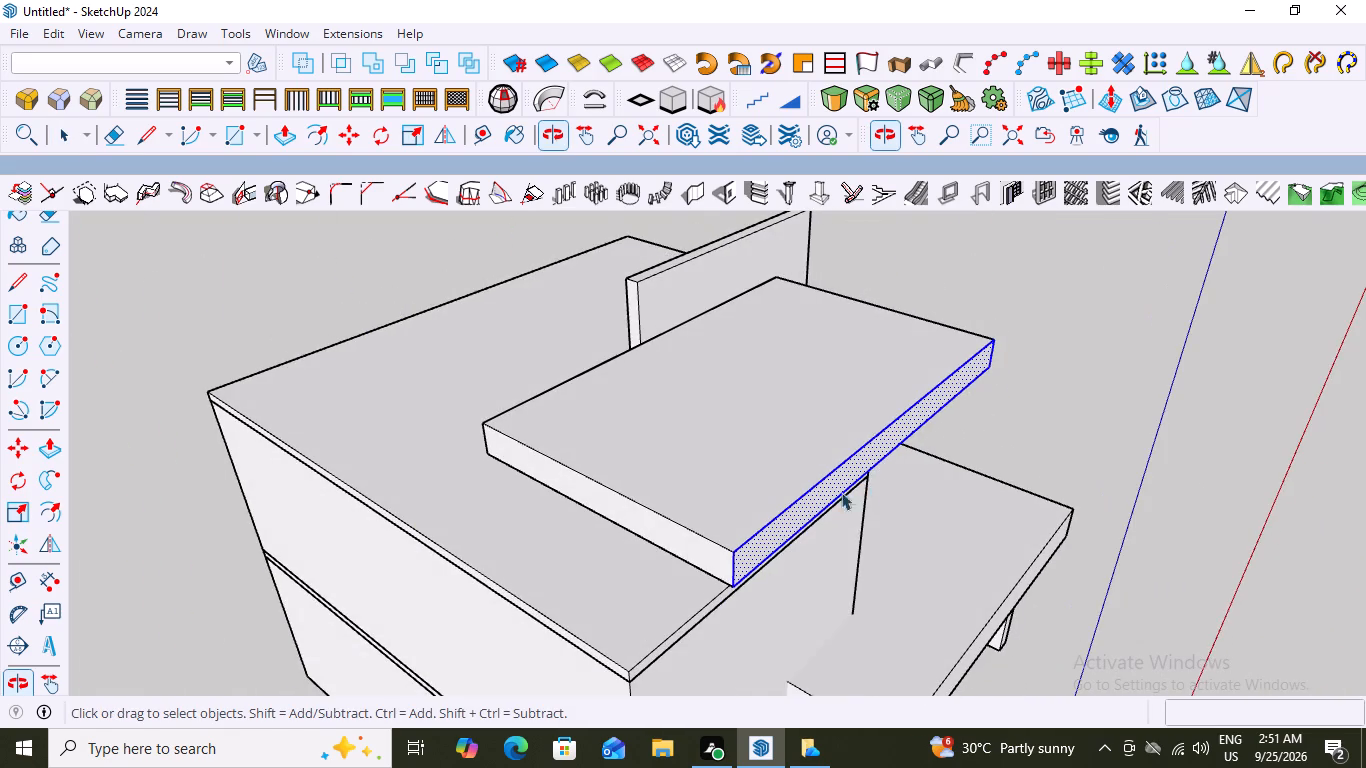
{"action": "scroll", "coordinate": [712, 618], "scroll_direction": "up", "scroll_amount": 7}
{"action": "middle_click_drag", "start_coordinate": [656, 565], "coordinate": [932, 425]}
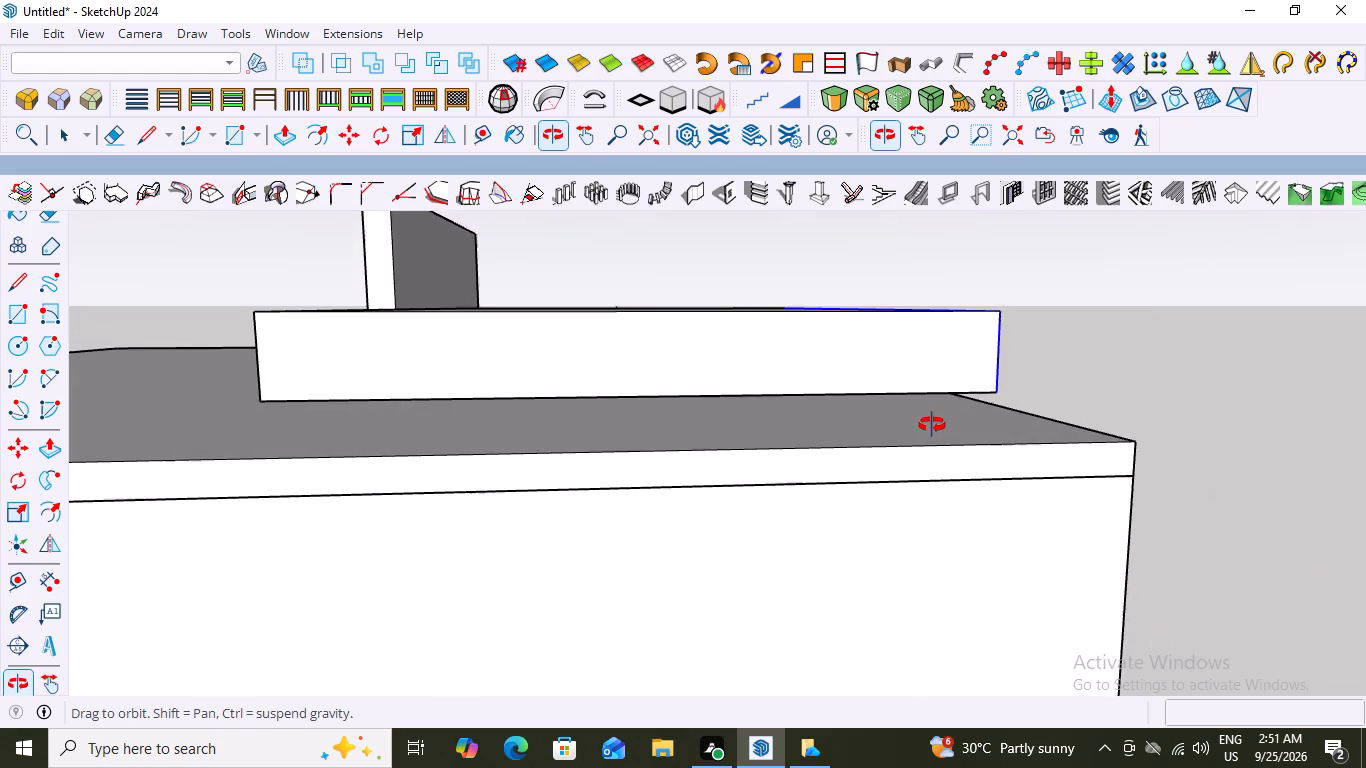
{"action": "middle_click_drag", "start_coordinate": [932, 425], "coordinate": [550, 373]}
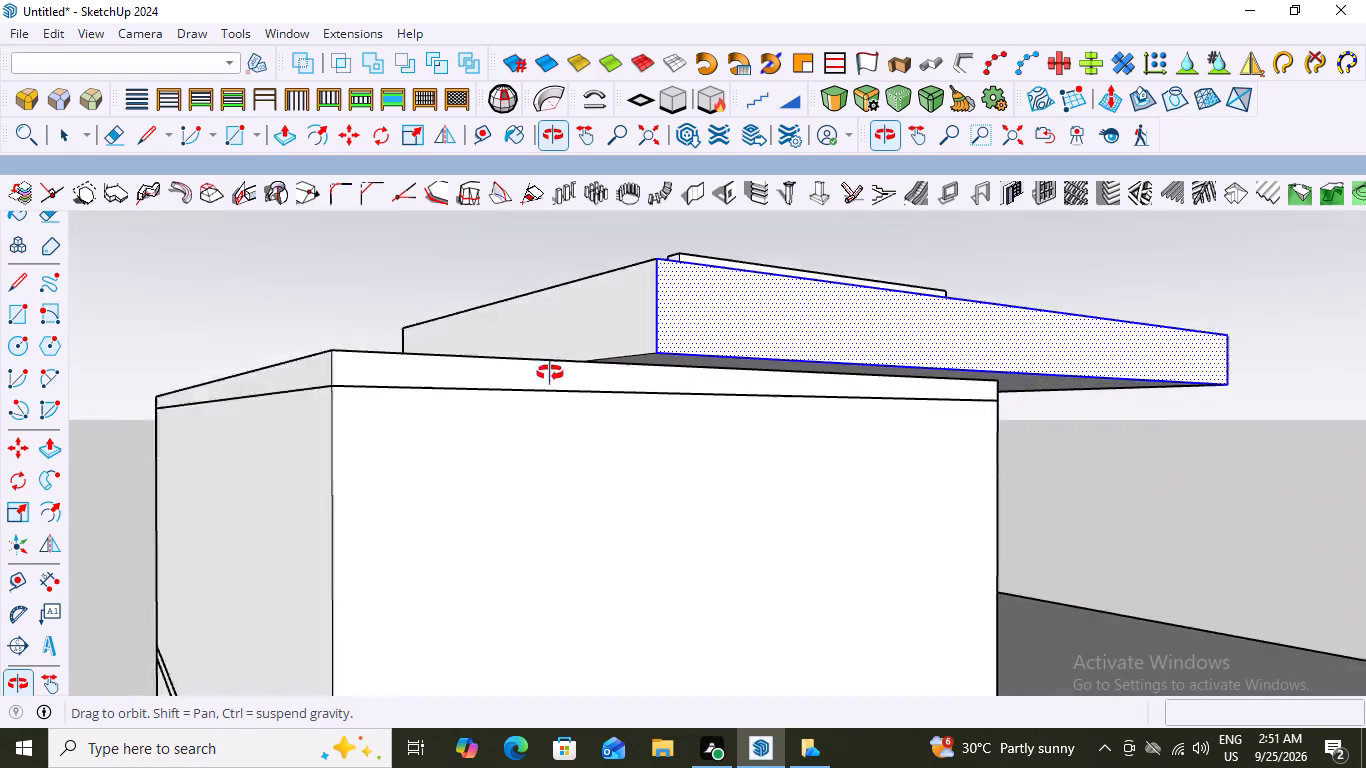
{"action": "middle_click_drag", "start_coordinate": [550, 373], "coordinate": [486, 494]}
{"action": "scroll", "coordinate": [715, 447], "scroll_direction": "up", "scroll_amount": 2}
{"action": "left_click_drag", "start_coordinate": [699, 416], "coordinate": [698, 414]}
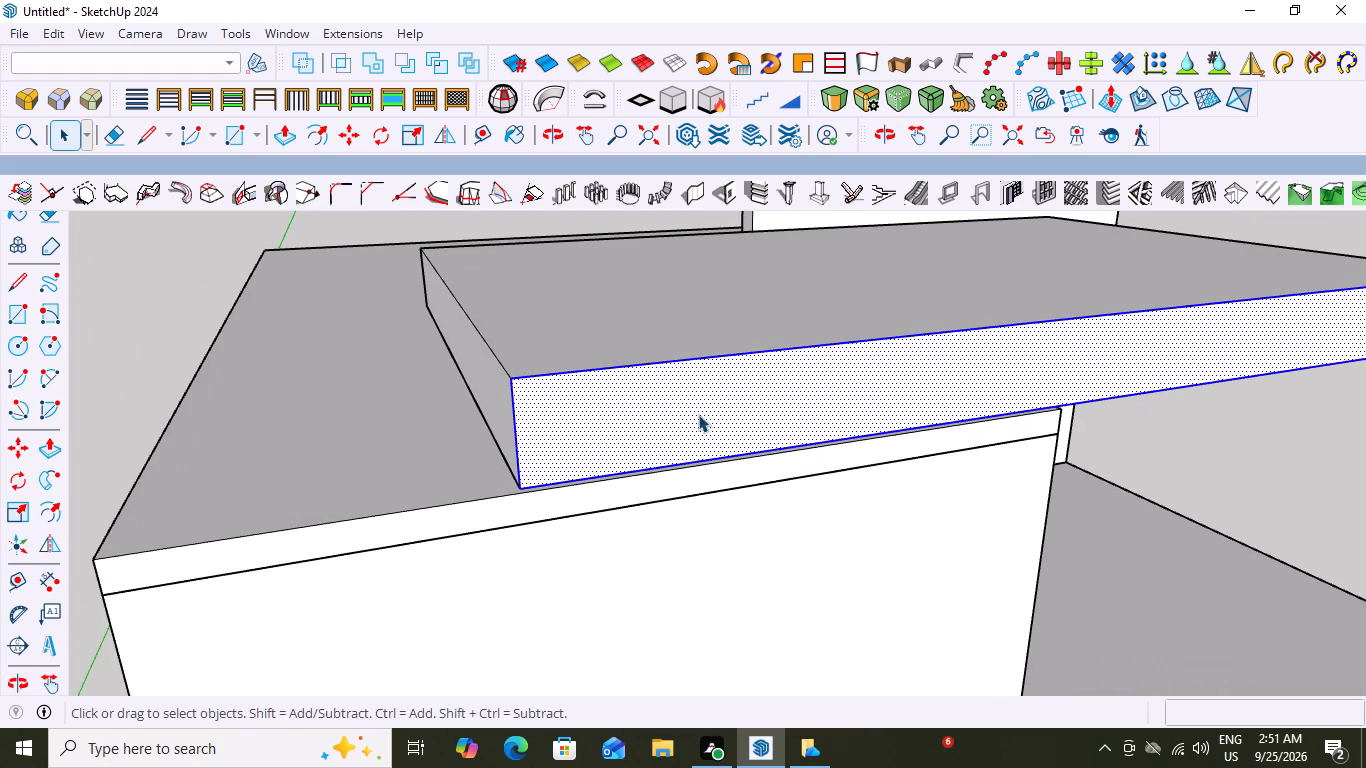
{"action": "left_click_drag", "start_coordinate": [698, 414], "coordinate": [682, 393]}
{"action": "key", "text": "p"}
{"action": "left_click", "coordinate": [579, 431]}
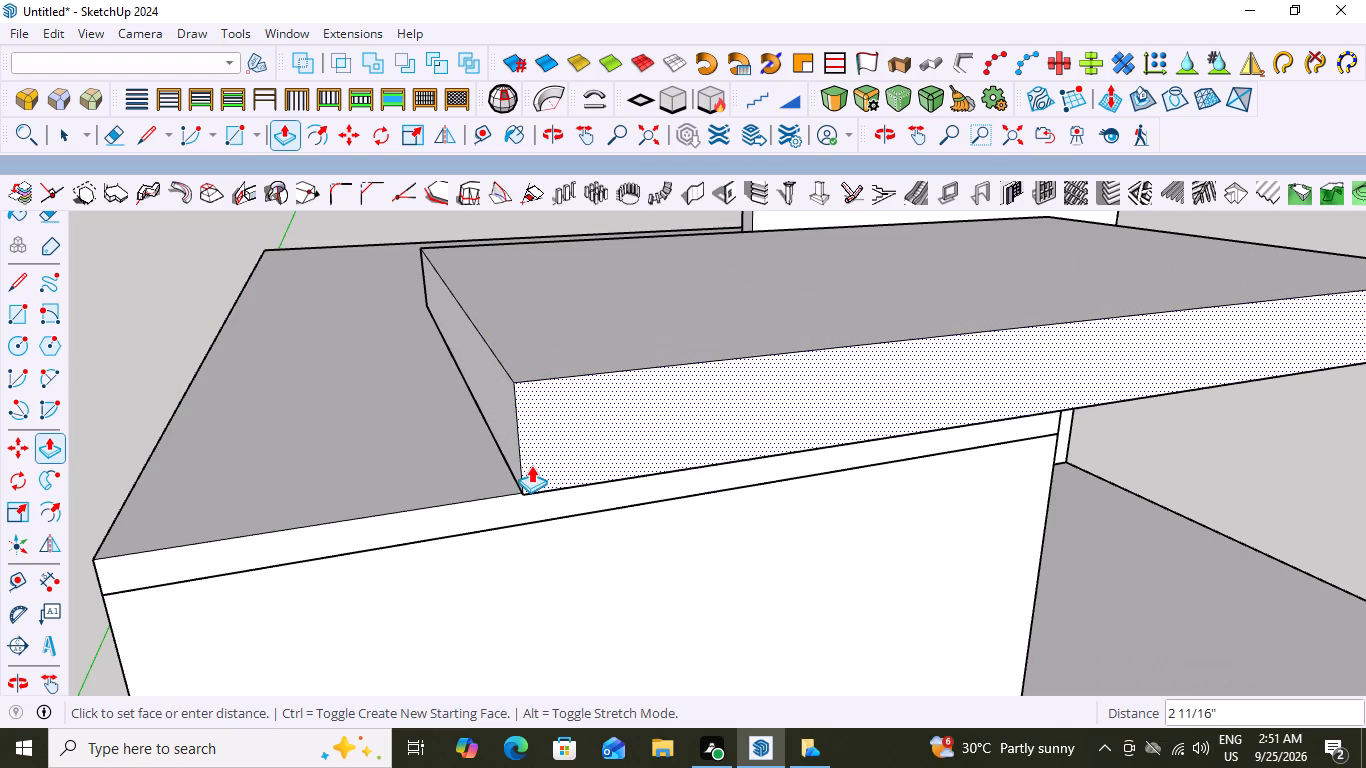
{"action": "scroll", "coordinate": [537, 435], "scroll_direction": "down", "scroll_amount": 9}
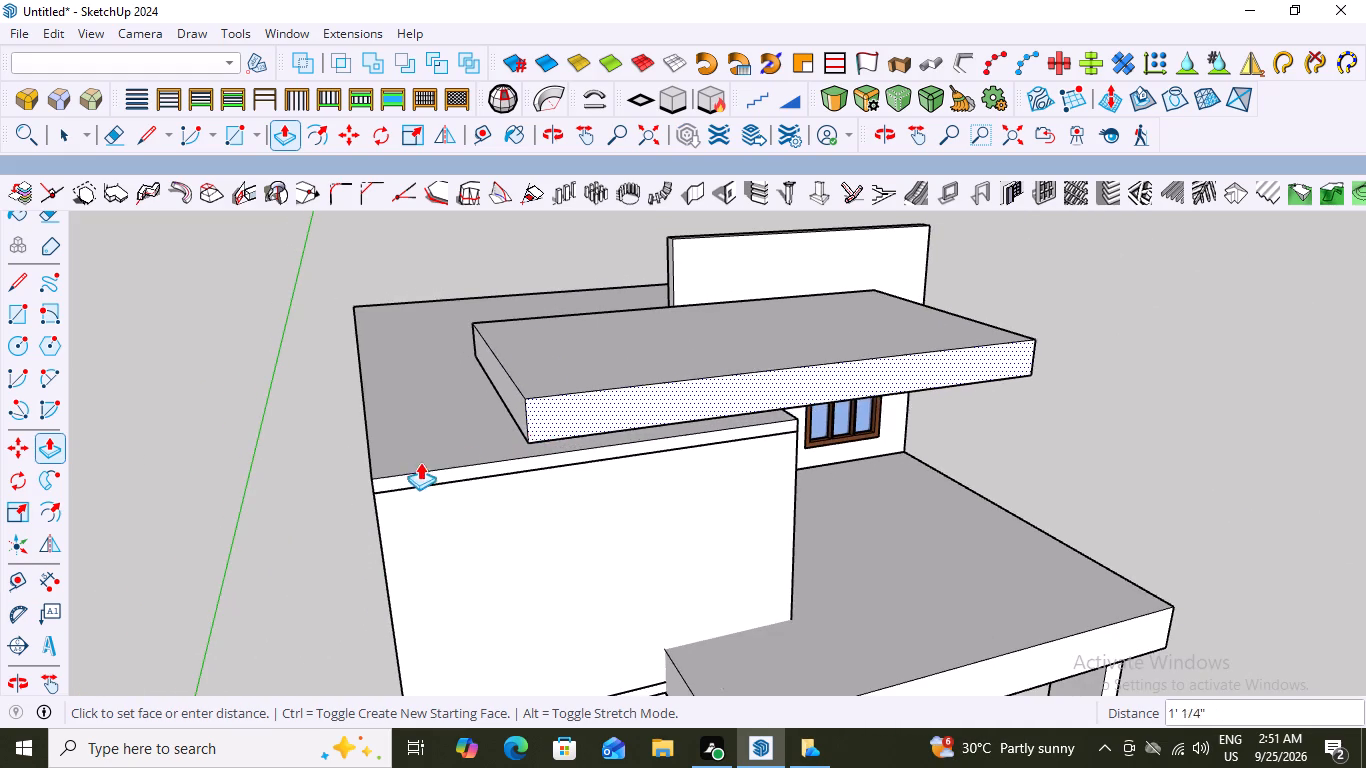
{"action": "left_click", "coordinate": [373, 481]}
{"action": "key", "text": "space"}
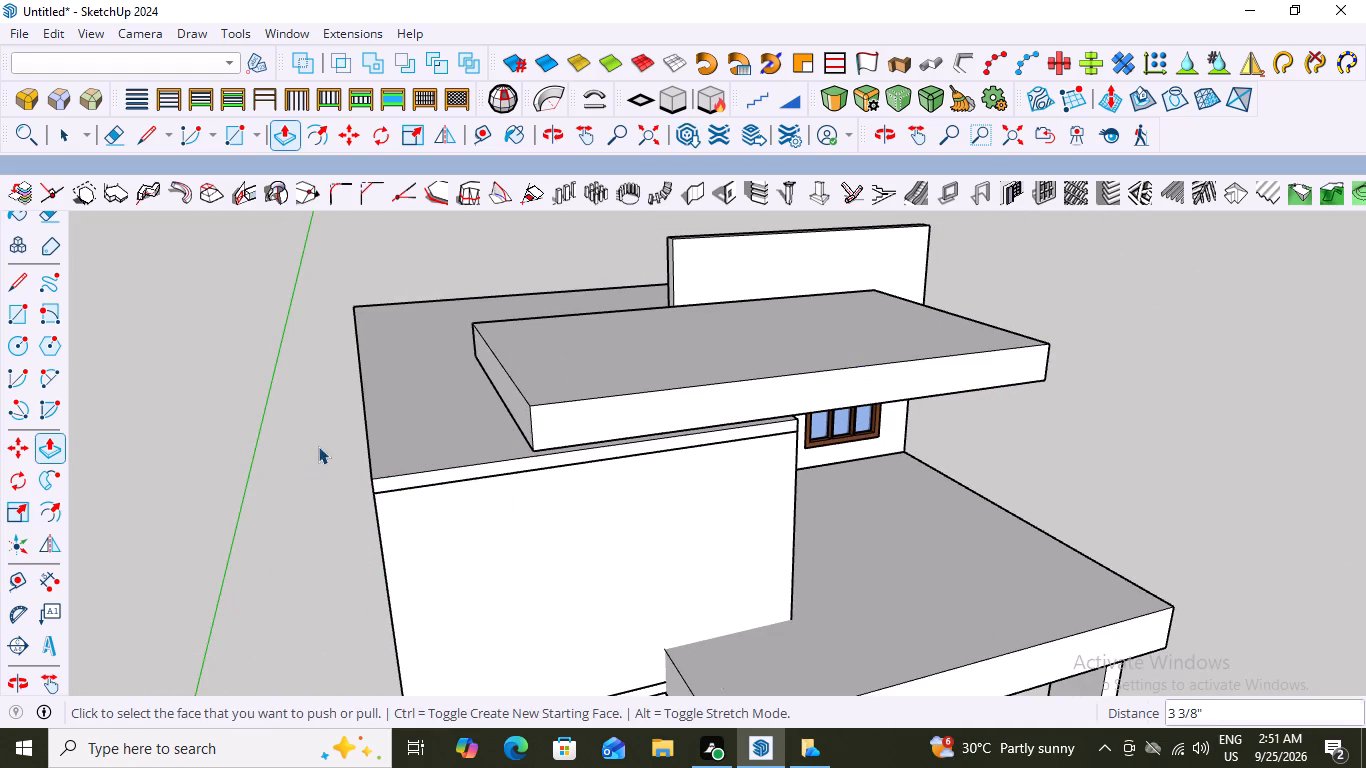
{"action": "left_click", "coordinate": [240, 395]}
Examine the roof slab over the terrace against the whole house from above and from the front.
{"action": "scroll", "coordinate": [304, 418], "scroll_direction": "down", "scroll_amount": 5}
{"action": "middle_click_drag", "start_coordinate": [726, 454], "coordinate": [530, 461]}
{"action": "left_click", "coordinate": [1051, 342]}
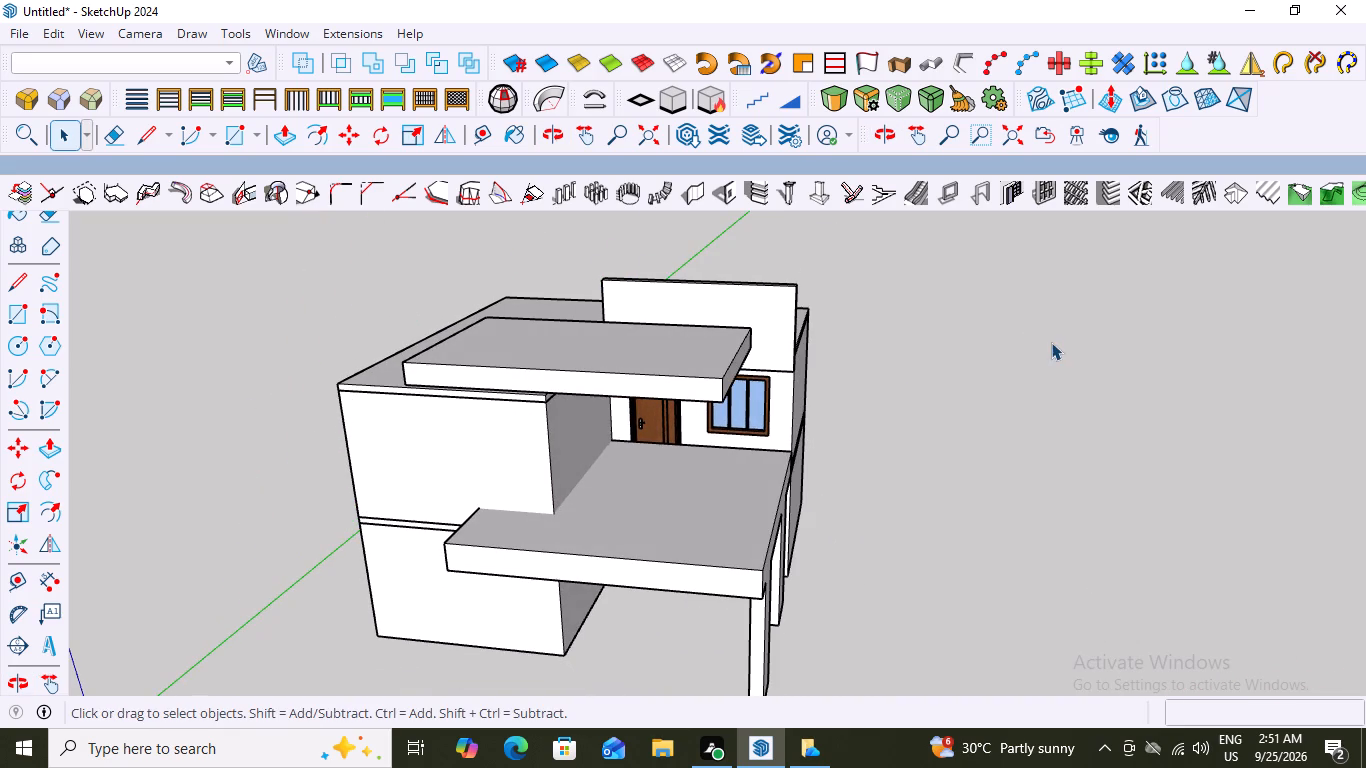
{"action": "middle_click_drag", "start_coordinate": [707, 409], "coordinate": [806, 382]}
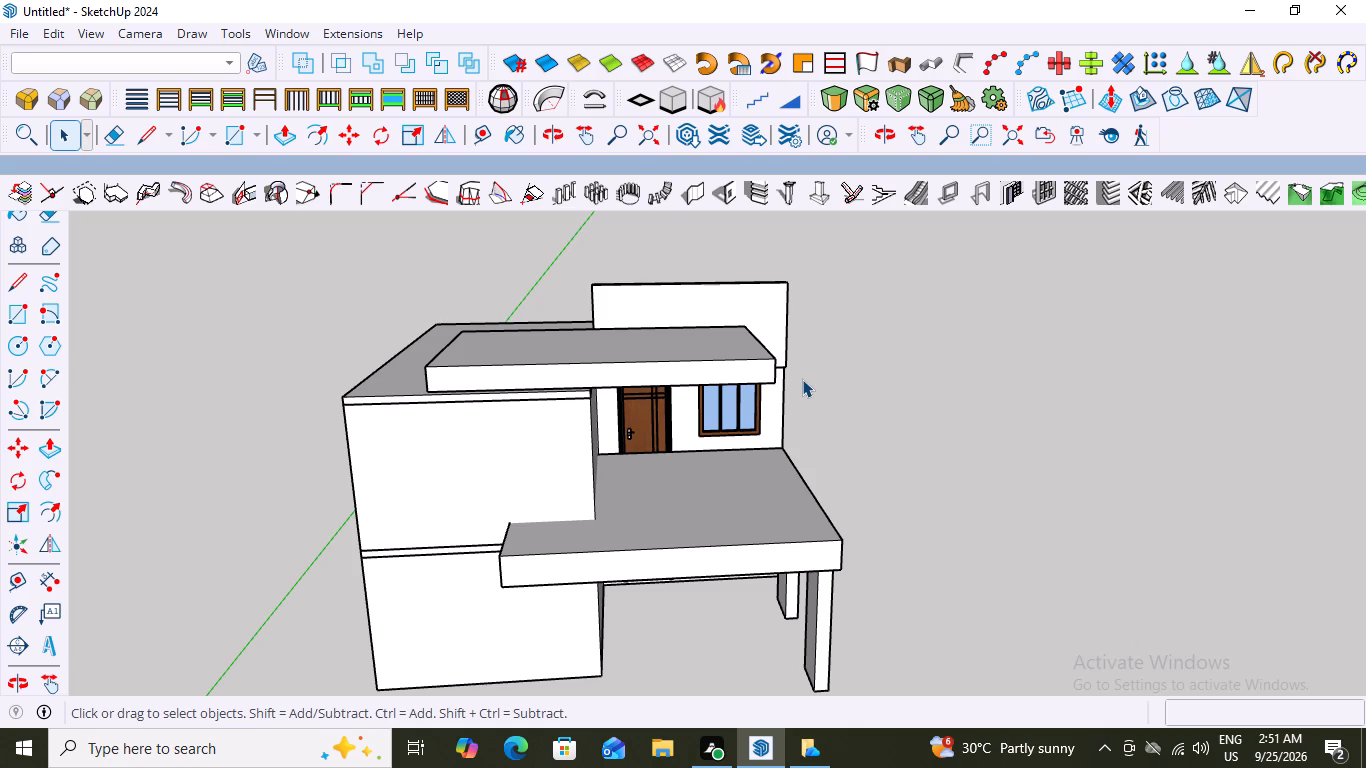
{"action": "scroll", "coordinate": [710, 439], "scroll_direction": "down", "scroll_amount": 4}
{"action": "middle_click_drag", "start_coordinate": [678, 463], "coordinate": [675, 313]}
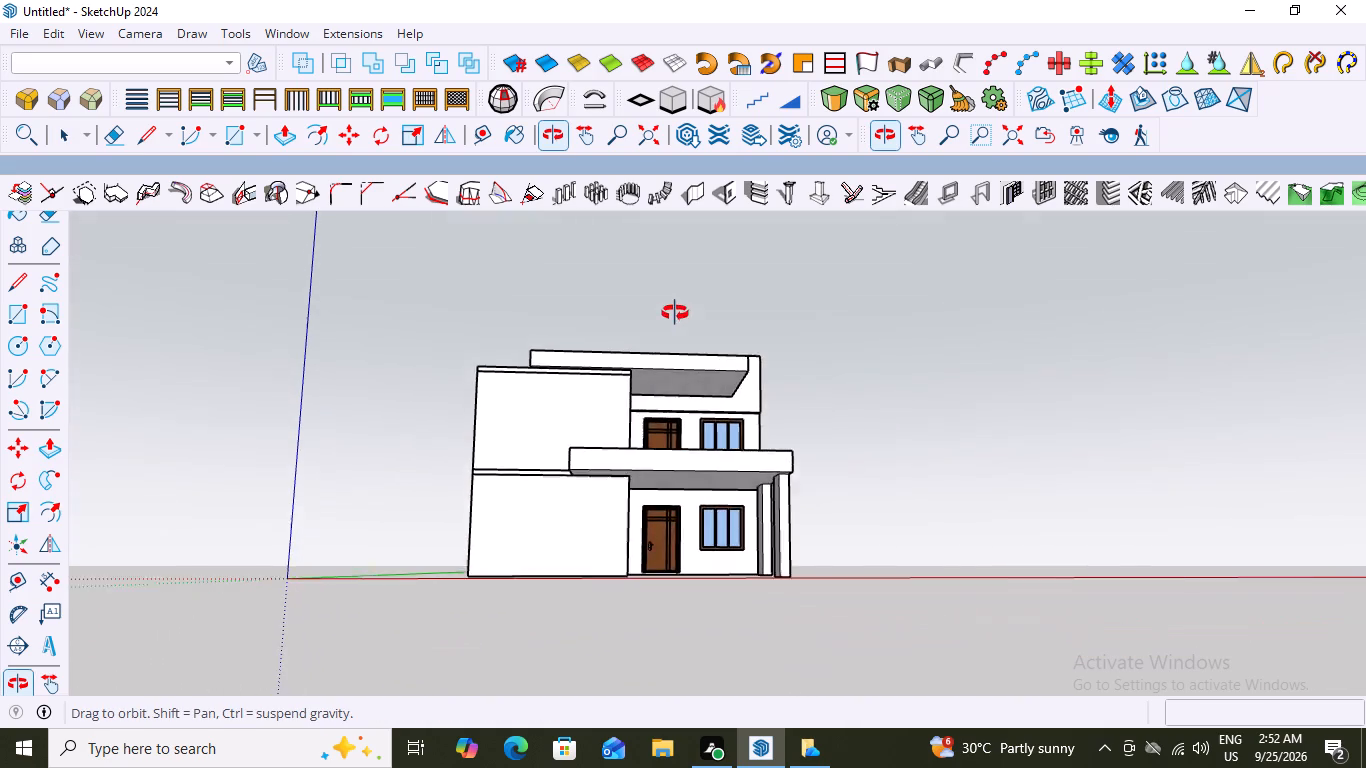
{"action": "middle_click_drag", "start_coordinate": [675, 313], "coordinate": [648, 332]}
{"action": "scroll", "coordinate": [660, 399], "scroll_direction": "up", "scroll_amount": 3}
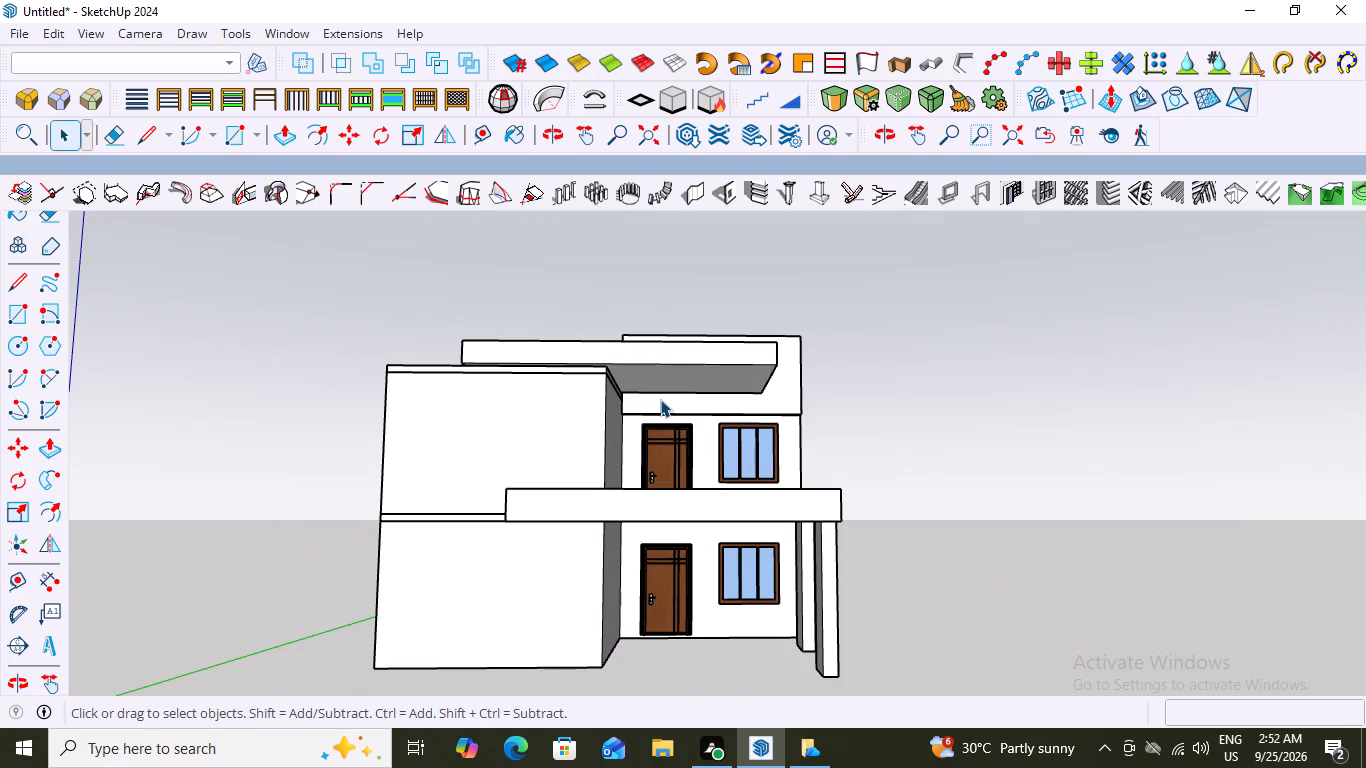
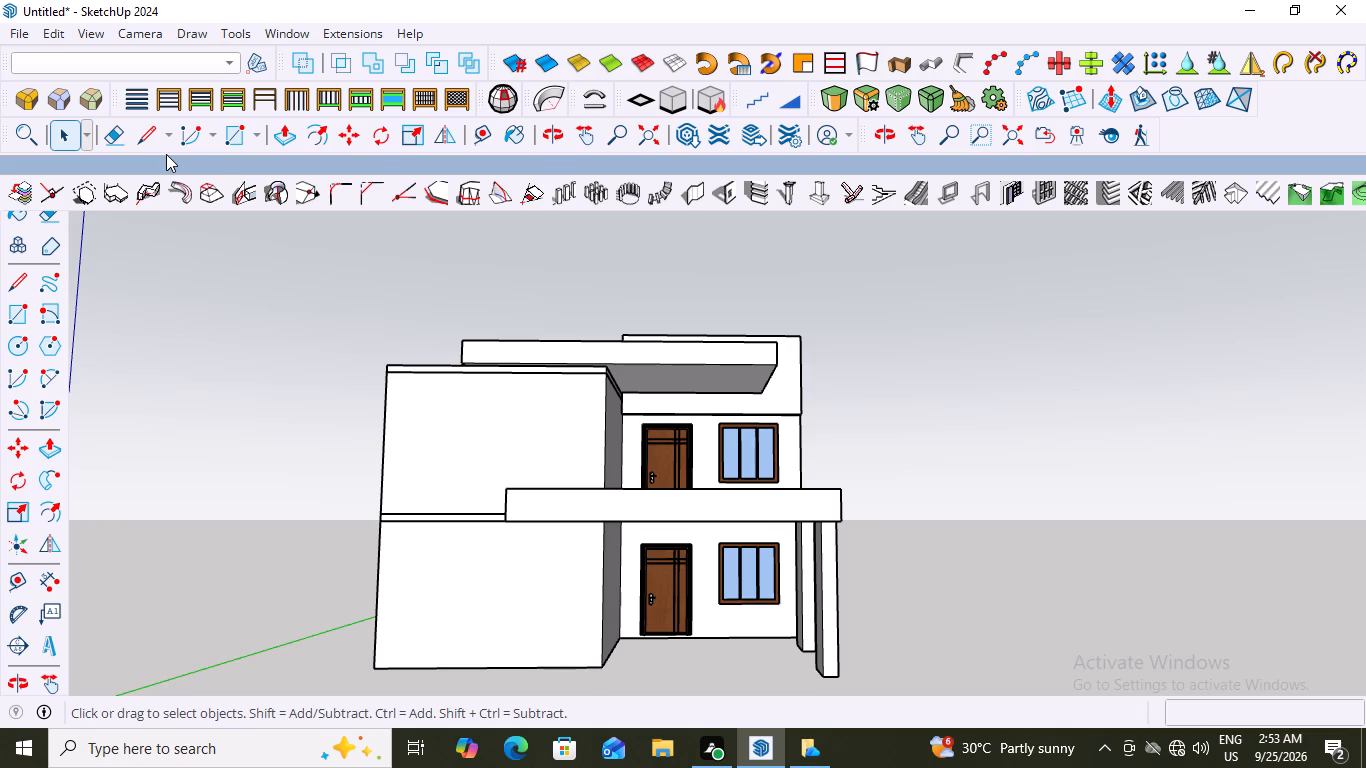
Examine the whole house from above, the front and the column side, comparing the upper roof slab with the terrace slab below.
{"action": "scroll", "coordinate": [391, 0], "scroll_direction": "down", "scroll_amount": 7}
{"action": "scroll", "coordinate": [588, 212], "scroll_direction": "down", "scroll_amount": 3}
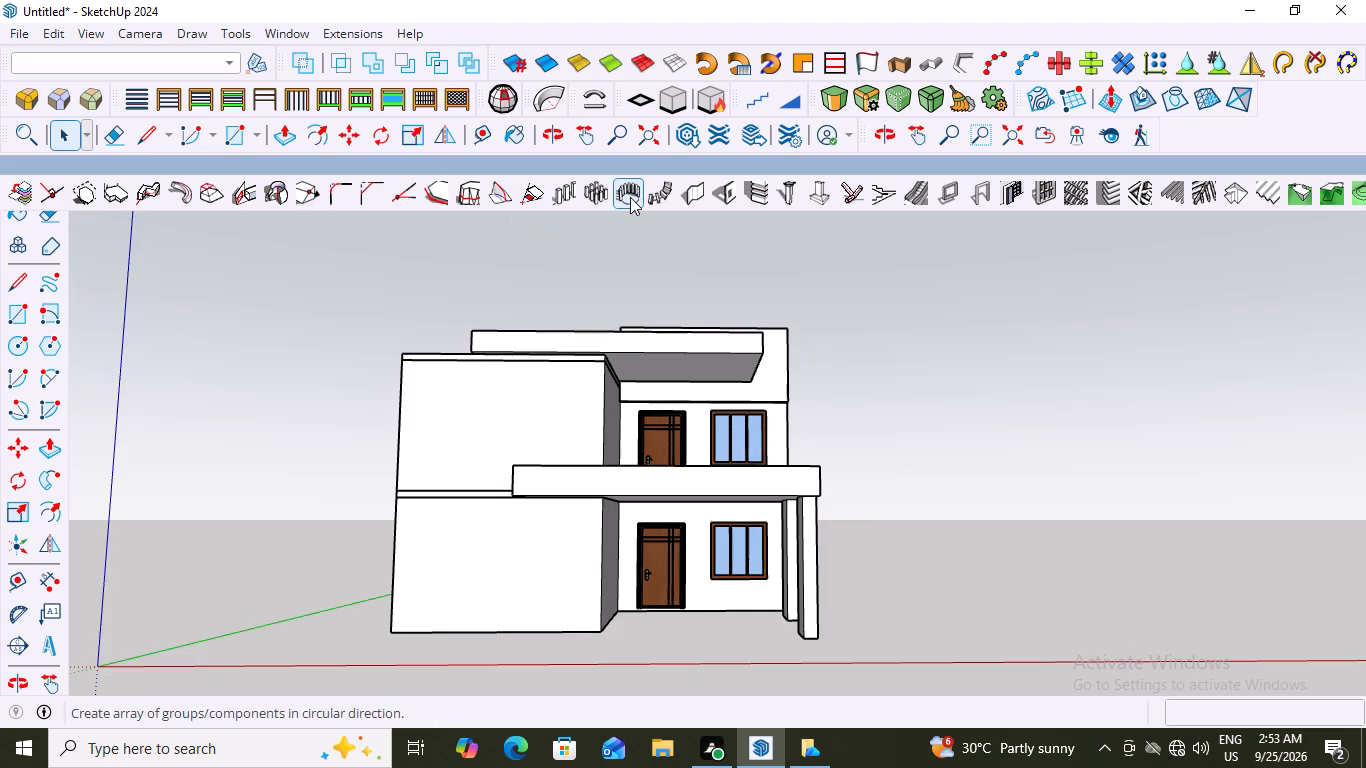
{"action": "scroll", "coordinate": [622, 270], "scroll_direction": "down", "scroll_amount": 4}
{"action": "scroll", "coordinate": [667, 368], "scroll_direction": "down", "scroll_amount": 4}
{"action": "middle_click_drag", "start_coordinate": [678, 356], "coordinate": [727, 509]}
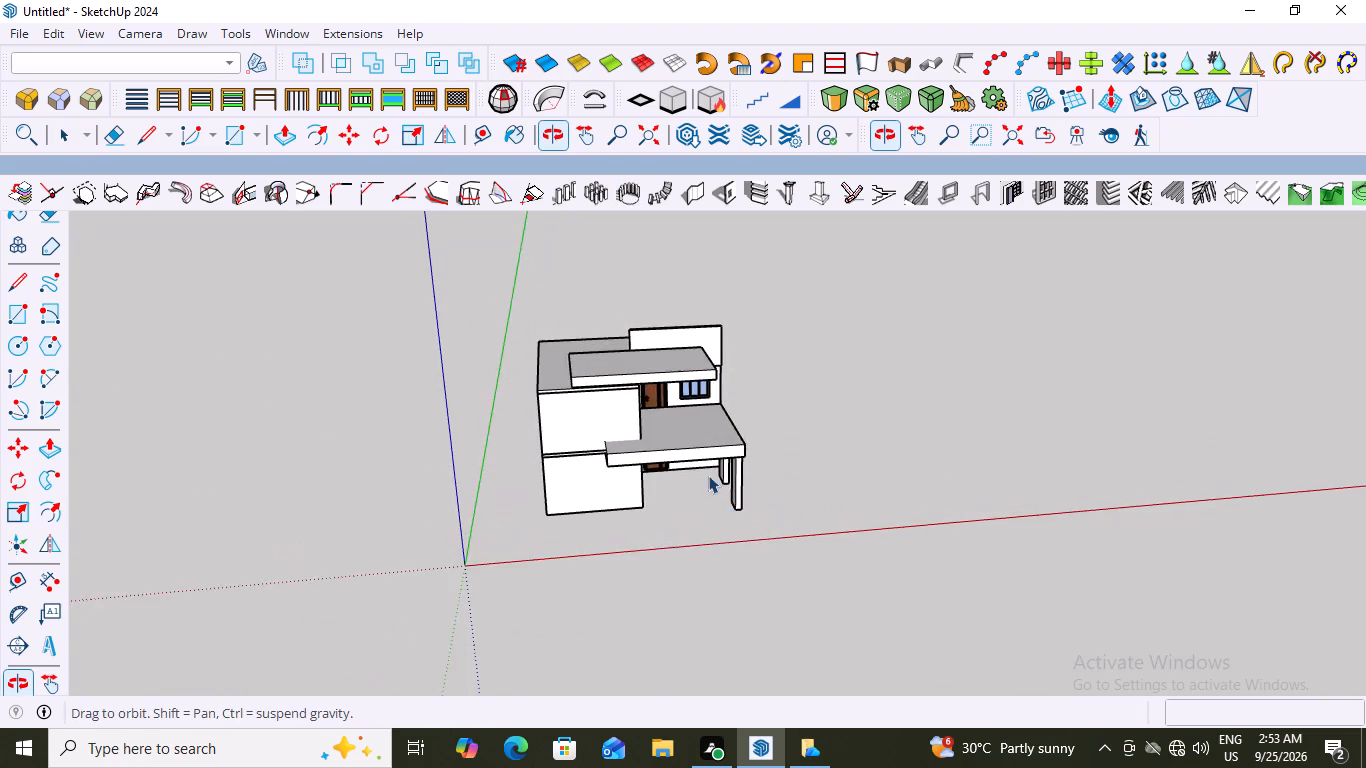
{"action": "scroll", "coordinate": [690, 414], "scroll_direction": "up", "scroll_amount": 6}
{"action": "scroll", "coordinate": [703, 364], "scroll_direction": "down", "scroll_amount": 4}
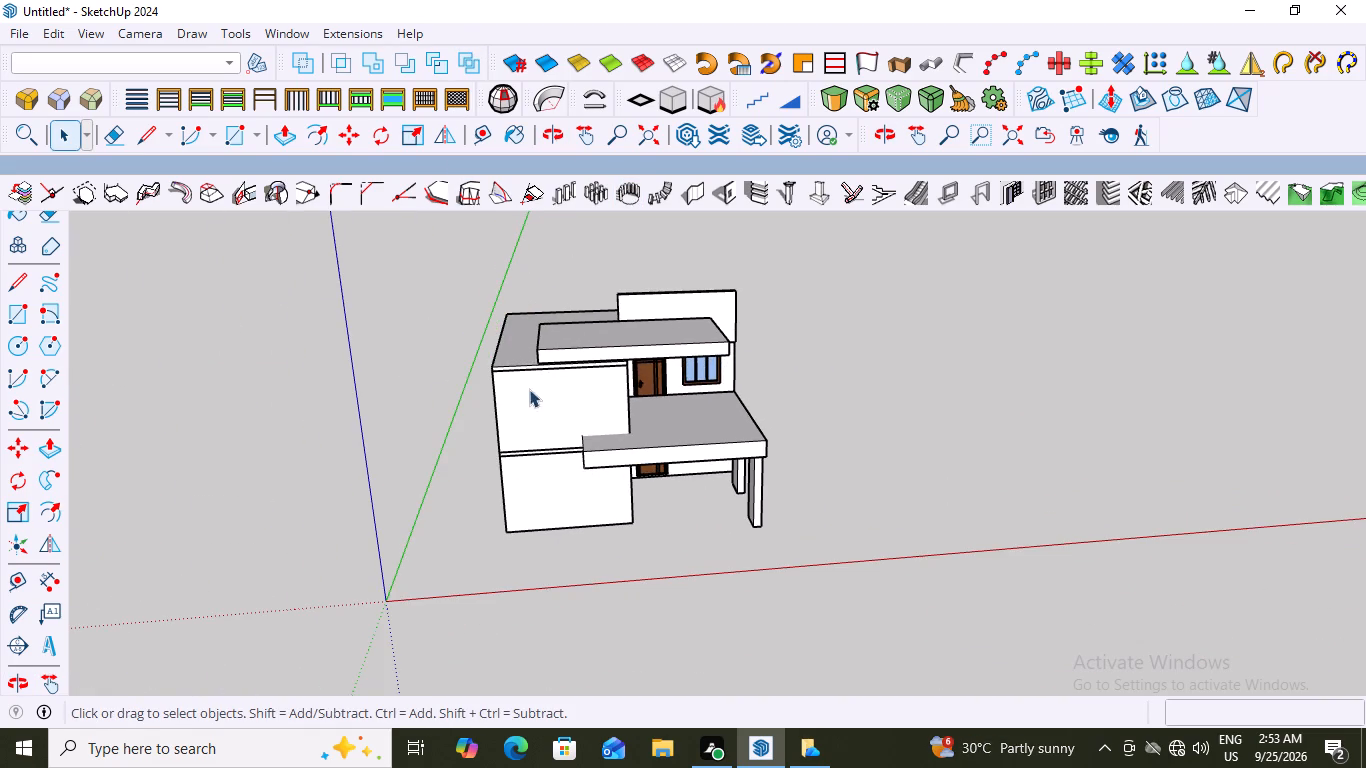
{"action": "scroll", "coordinate": [637, 347], "scroll_direction": "down", "scroll_amount": 2}
{"action": "middle_click_drag", "start_coordinate": [794, 355], "coordinate": [487, 349]}
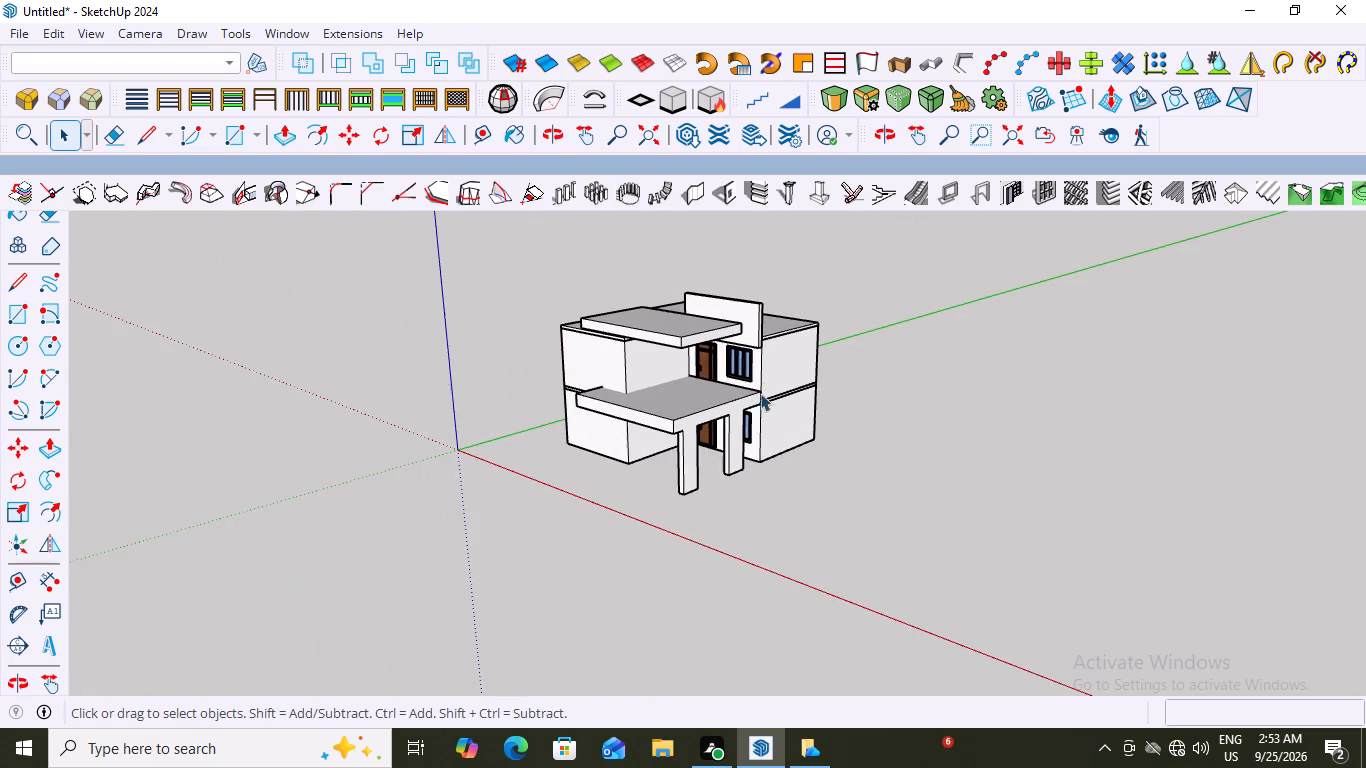
{"action": "scroll", "coordinate": [688, 498], "scroll_direction": "up", "scroll_amount": 5}
{"action": "scroll", "coordinate": [674, 340], "scroll_direction": "up", "scroll_amount": 1}
{"action": "scroll", "coordinate": [664, 341], "scroll_direction": "down", "scroll_amount": 10}
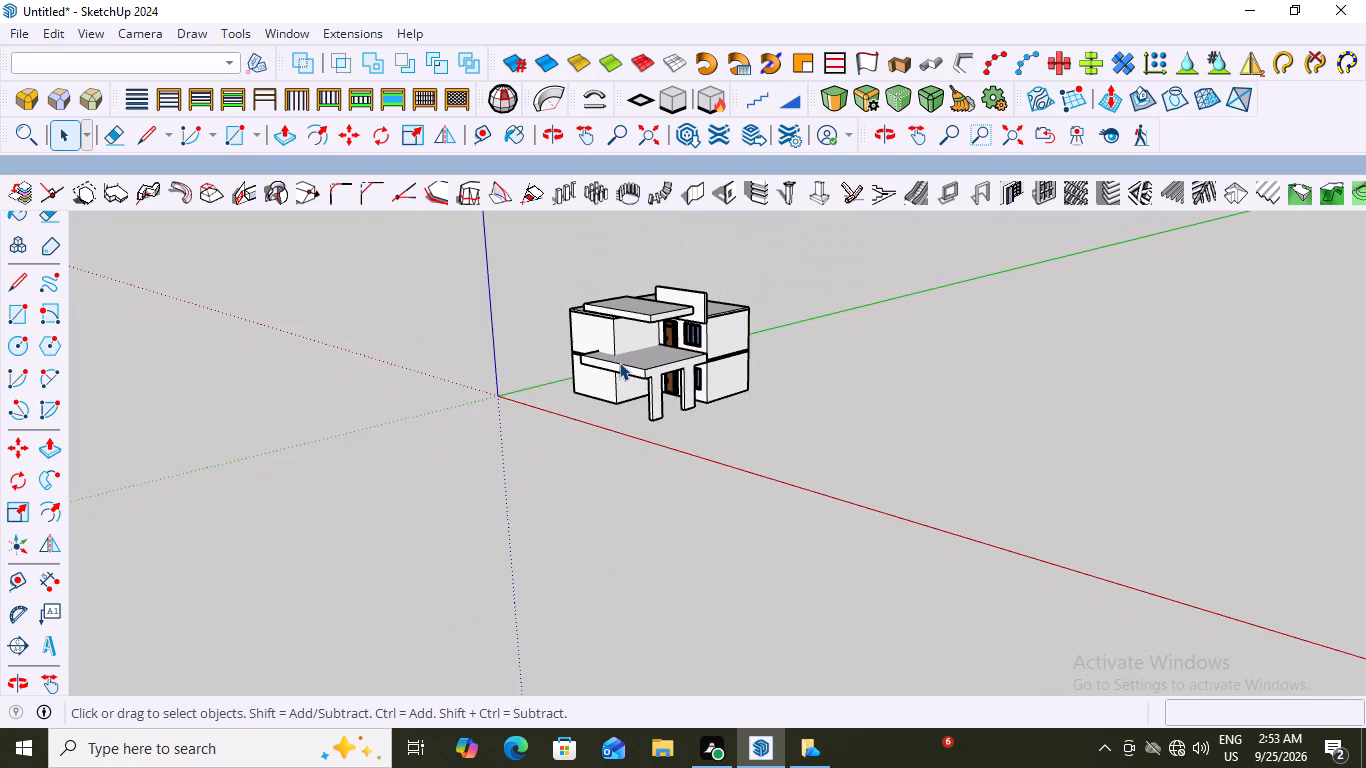
{"action": "middle_click_drag", "start_coordinate": [616, 343], "coordinate": [921, 330]}
{"action": "scroll", "coordinate": [667, 330], "scroll_direction": "up", "scroll_amount": 2}
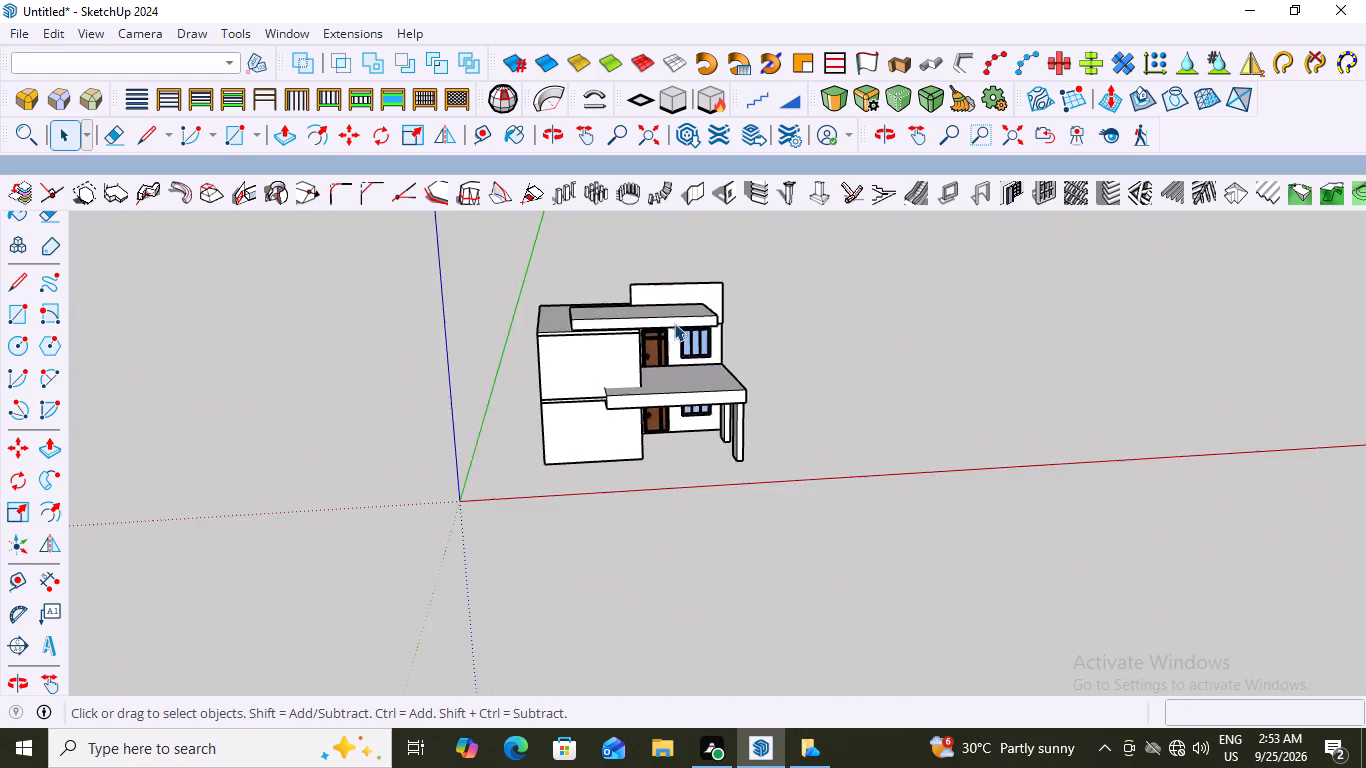
{"action": "scroll", "coordinate": [674, 323], "scroll_direction": "up", "scroll_amount": 6}
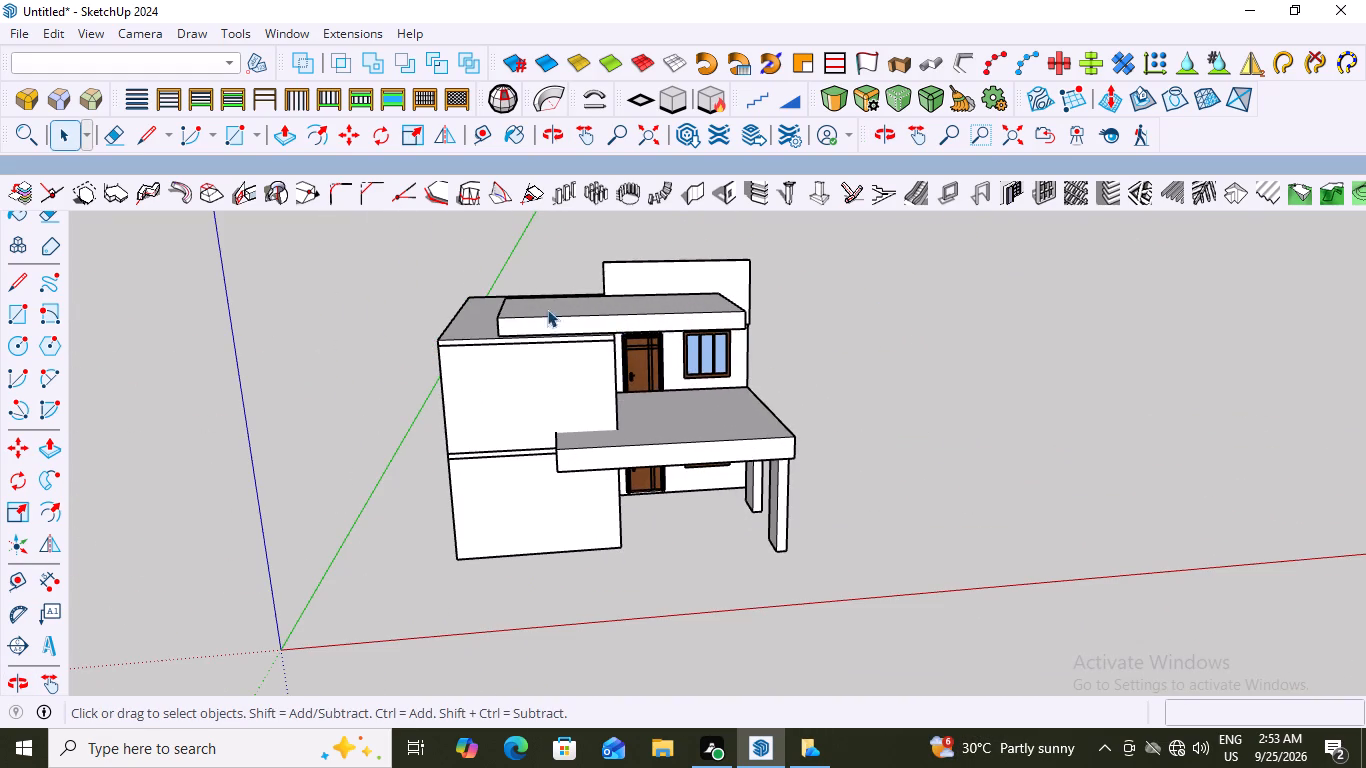
{"action": "scroll", "coordinate": [544, 314], "scroll_direction": "down", "scroll_amount": 3}
{"action": "scroll", "coordinate": [713, 365], "scroll_direction": "down", "scroll_amount": 3}
{"action": "middle_click_drag", "start_coordinate": [723, 366], "coordinate": [715, 321]}
{"action": "scroll", "coordinate": [615, 324], "scroll_direction": "up", "scroll_amount": 6}
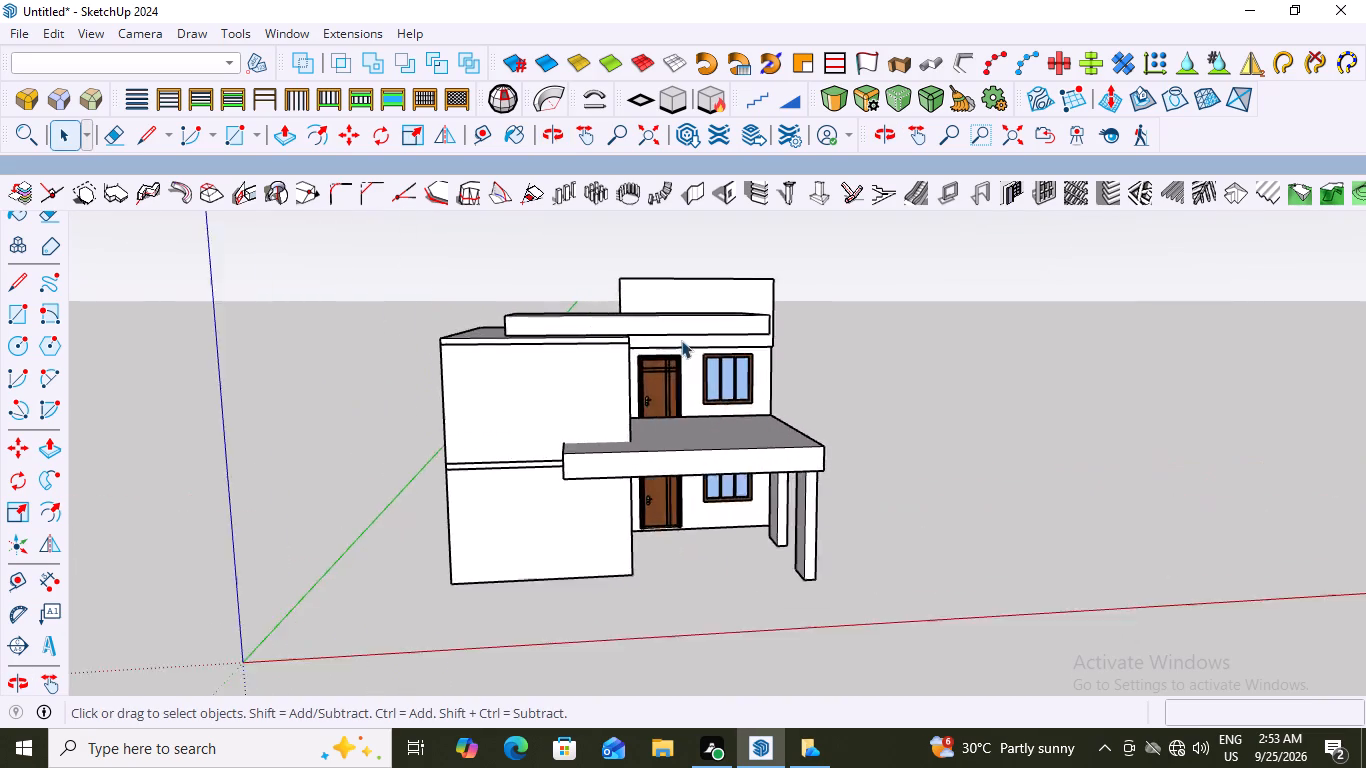
{"action": "scroll", "coordinate": [681, 340], "scroll_direction": "up", "scroll_amount": 6}
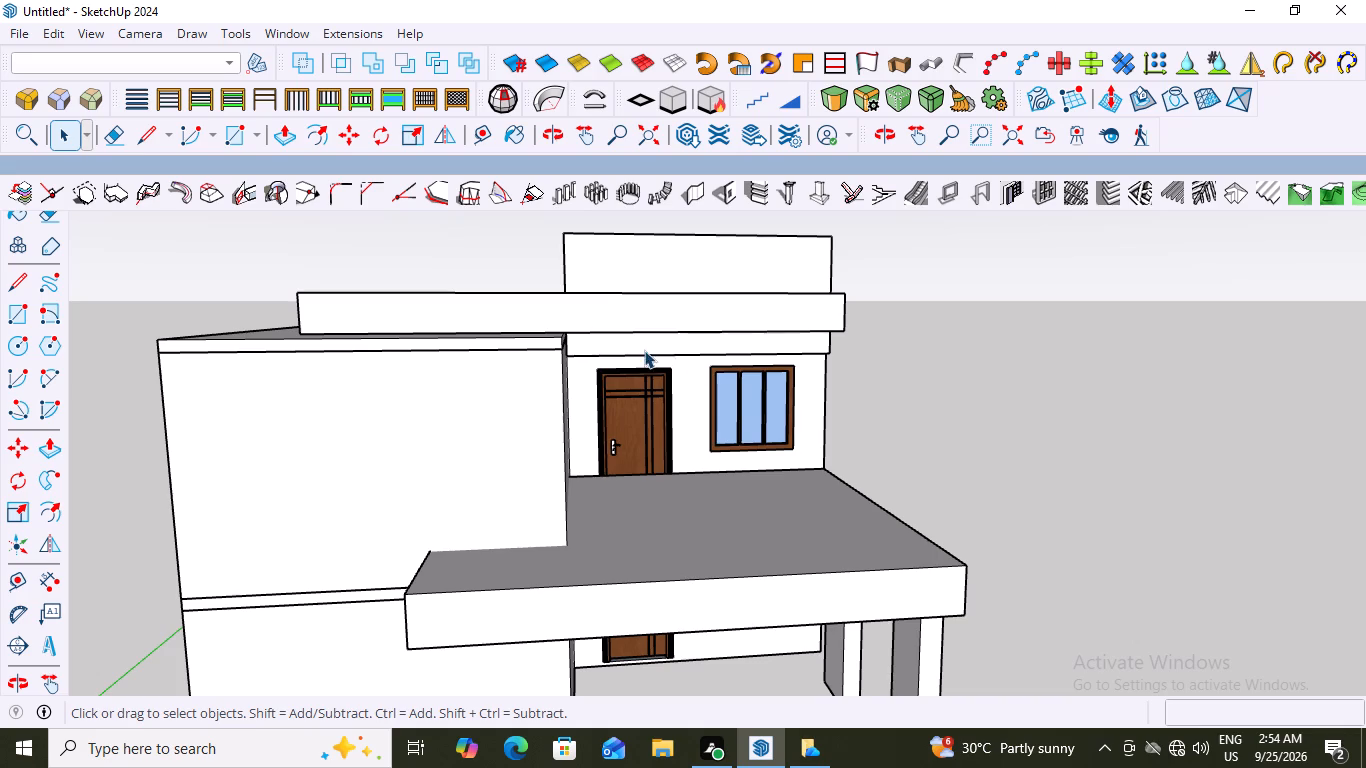
{"action": "scroll", "coordinate": [643, 350], "scroll_direction": "down", "scroll_amount": 10}
{"action": "middle_click_drag", "start_coordinate": [658, 403], "coordinate": [505, 397]}
{"action": "scroll", "coordinate": [752, 463], "scroll_direction": "up", "scroll_amount": 2}
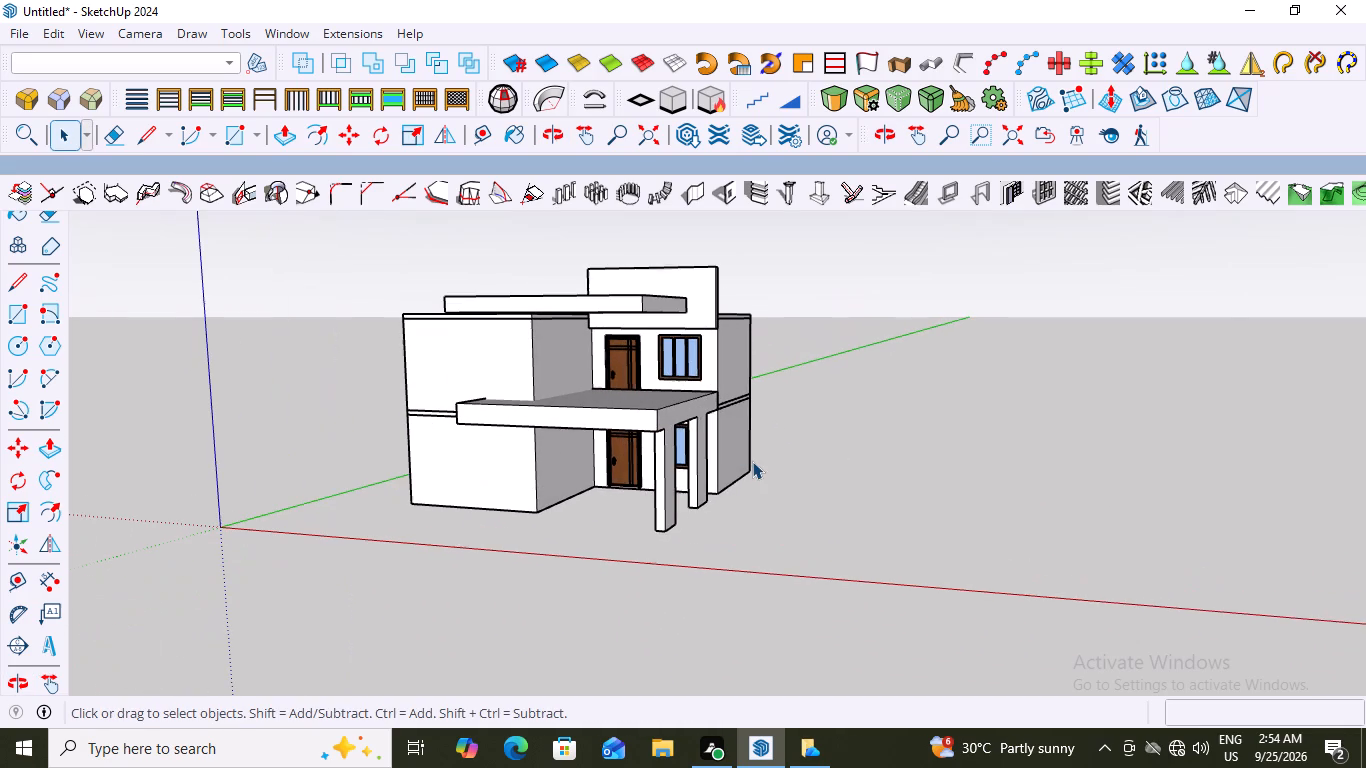
{"action": "middle_click", "coordinate": [895, 419]}
{"action": "scroll", "coordinate": [638, 375], "scroll_direction": "down", "scroll_amount": 2}
{"action": "middle_click_drag", "start_coordinate": [623, 379], "coordinate": [777, 376]}
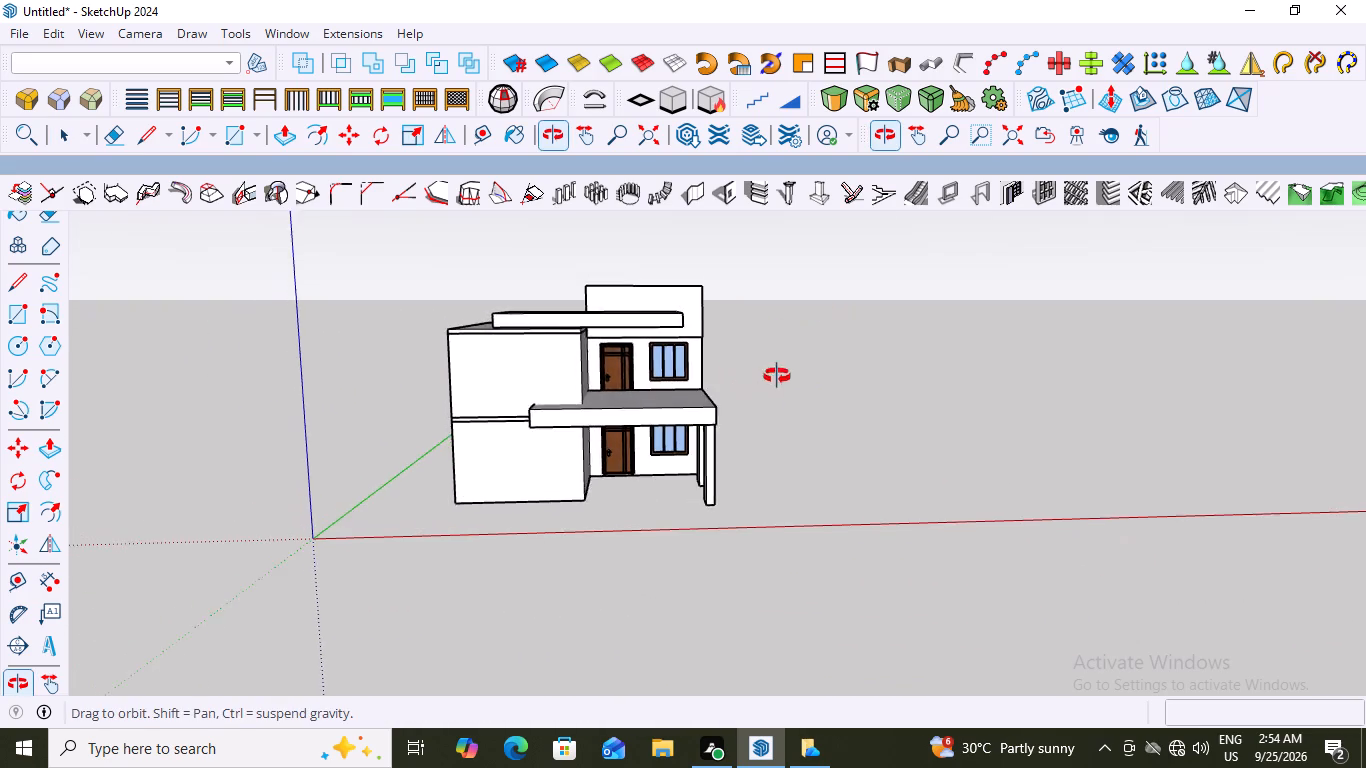
{"action": "middle_click_drag", "start_coordinate": [777, 376], "coordinate": [785, 370]}
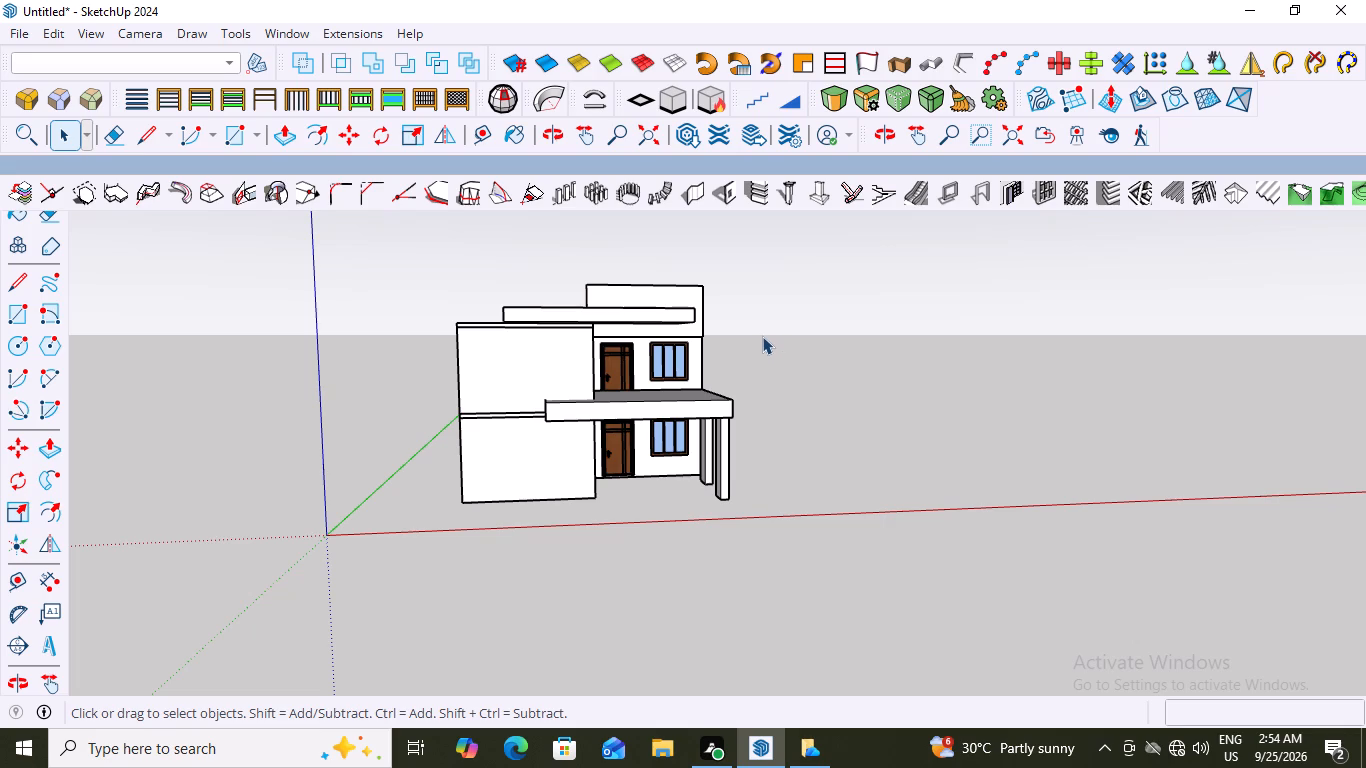
{"action": "scroll", "coordinate": [695, 366], "scroll_direction": "down", "scroll_amount": 1}
{"action": "scroll", "coordinate": [647, 464], "scroll_direction": "up", "scroll_amount": 2}
{"action": "scroll", "coordinate": [676, 371], "scroll_direction": "up", "scroll_amount": 2}
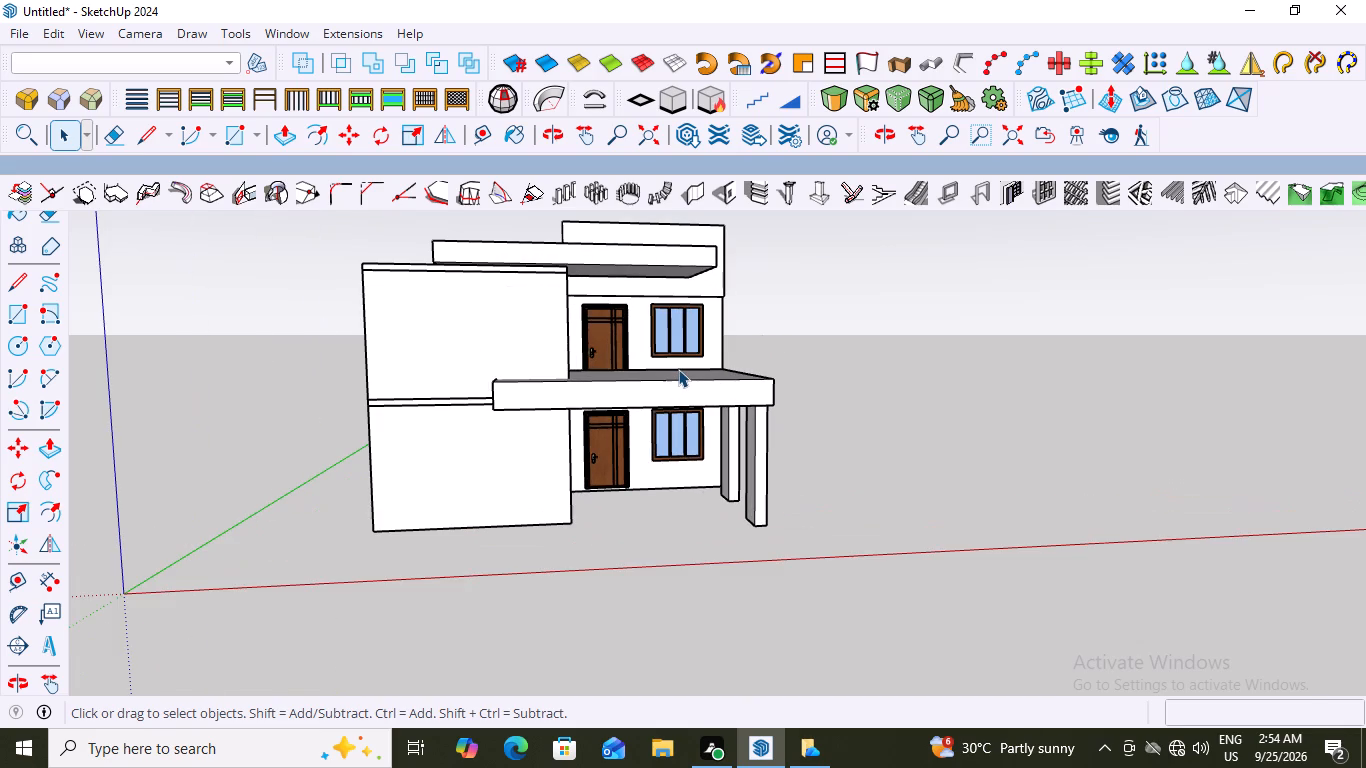
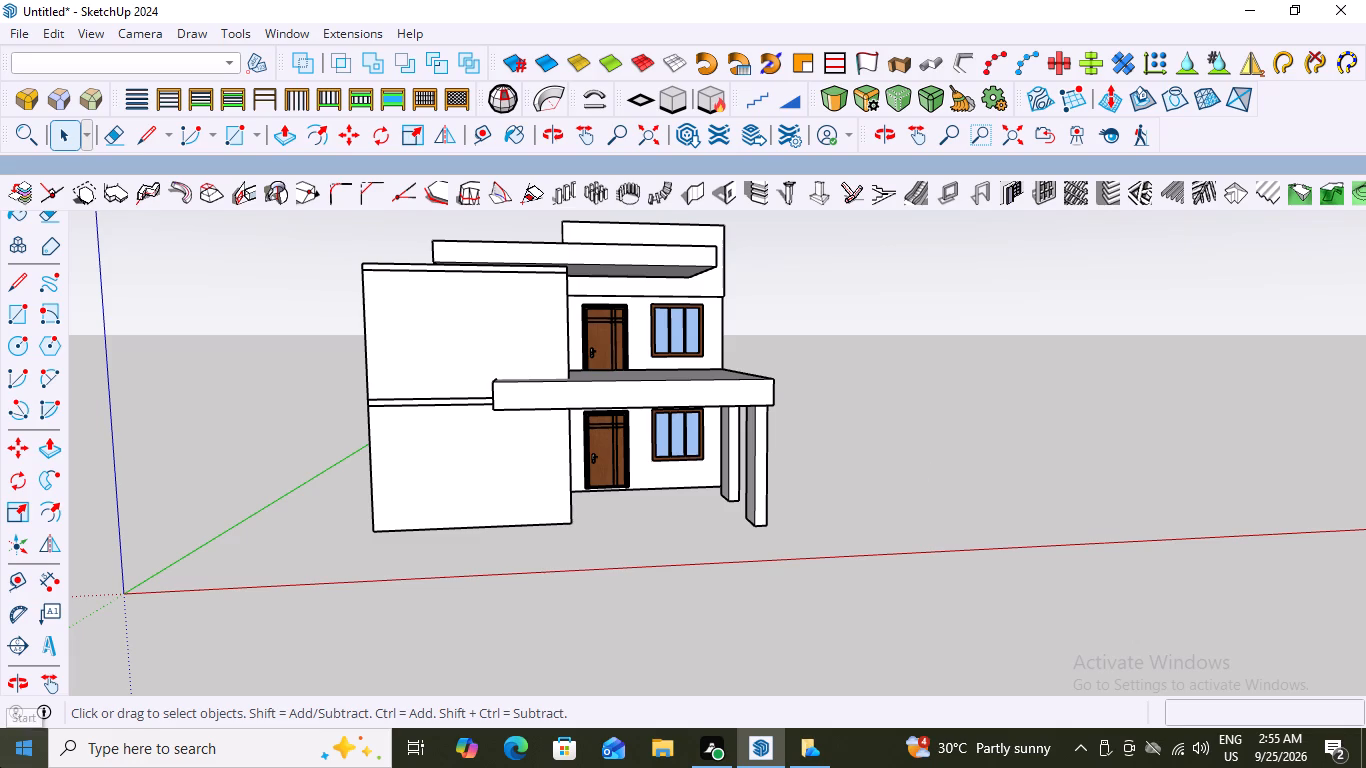
Examine the whole house from the front, the column side and the blank-wall side, checking the upper roof slab against the upright panel.
{"action": "scroll", "coordinate": [476, 456], "scroll_direction": "down", "scroll_amount": 8}
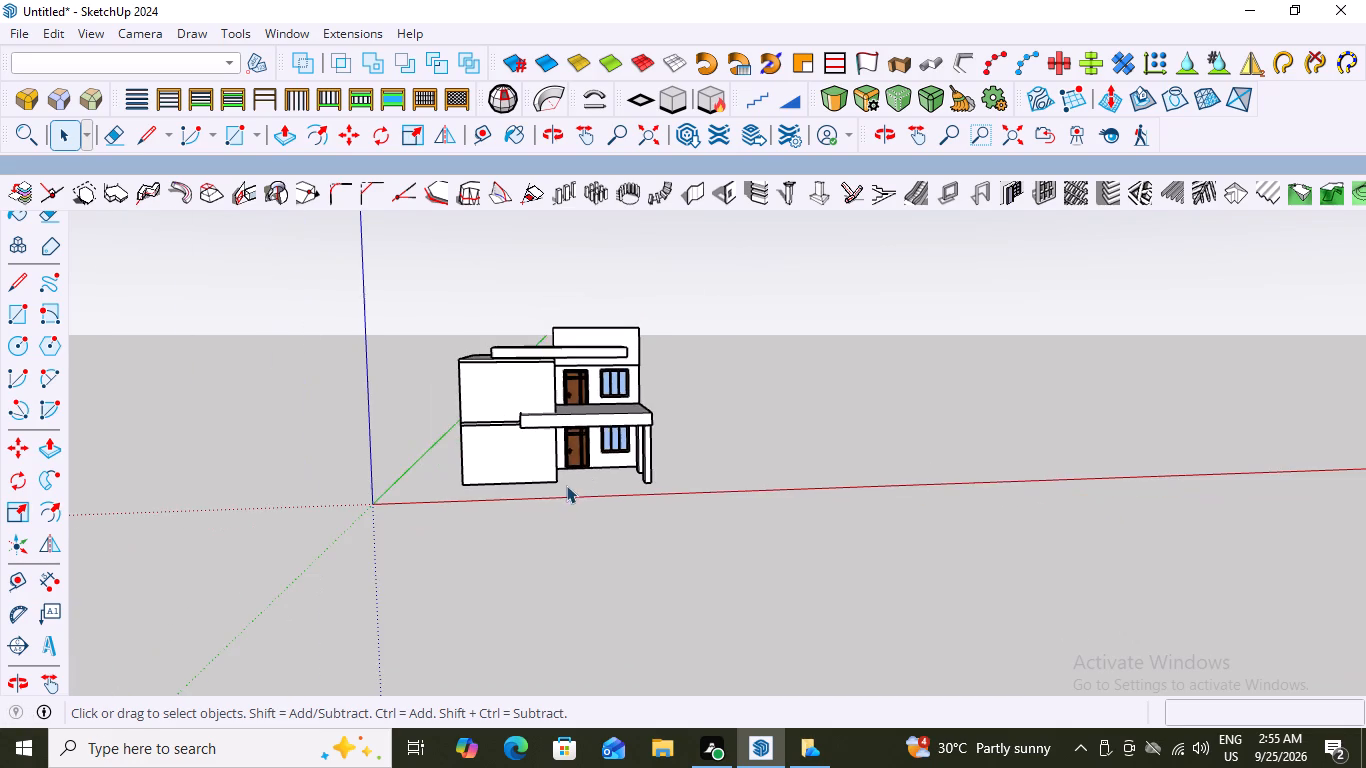
{"action": "middle_click_drag", "start_coordinate": [630, 403], "coordinate": [405, 498]}
{"action": "scroll", "coordinate": [626, 345], "scroll_direction": "up", "scroll_amount": 9}
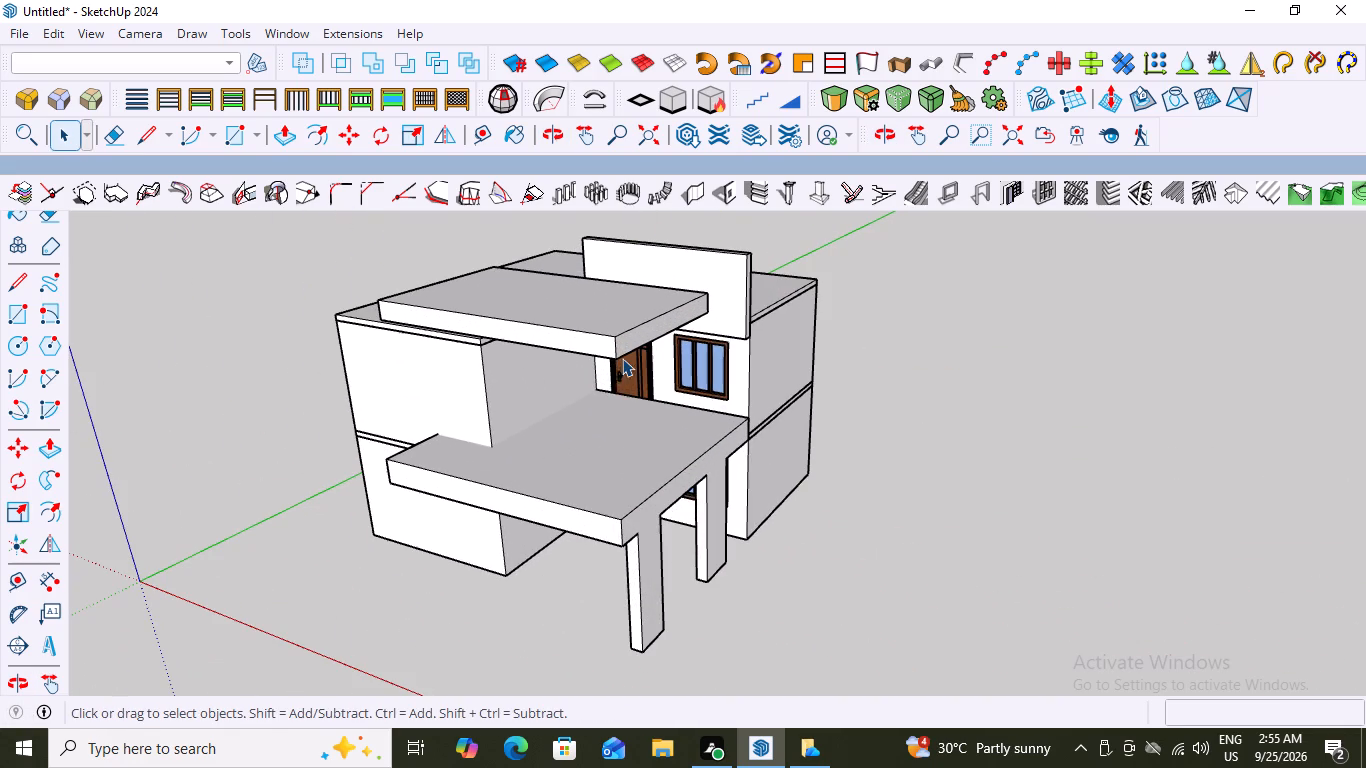
{"action": "scroll", "coordinate": [705, 422], "scroll_direction": "down", "scroll_amount": 3}
{"action": "middle_click_drag", "start_coordinate": [602, 471], "coordinate": [891, 359]}
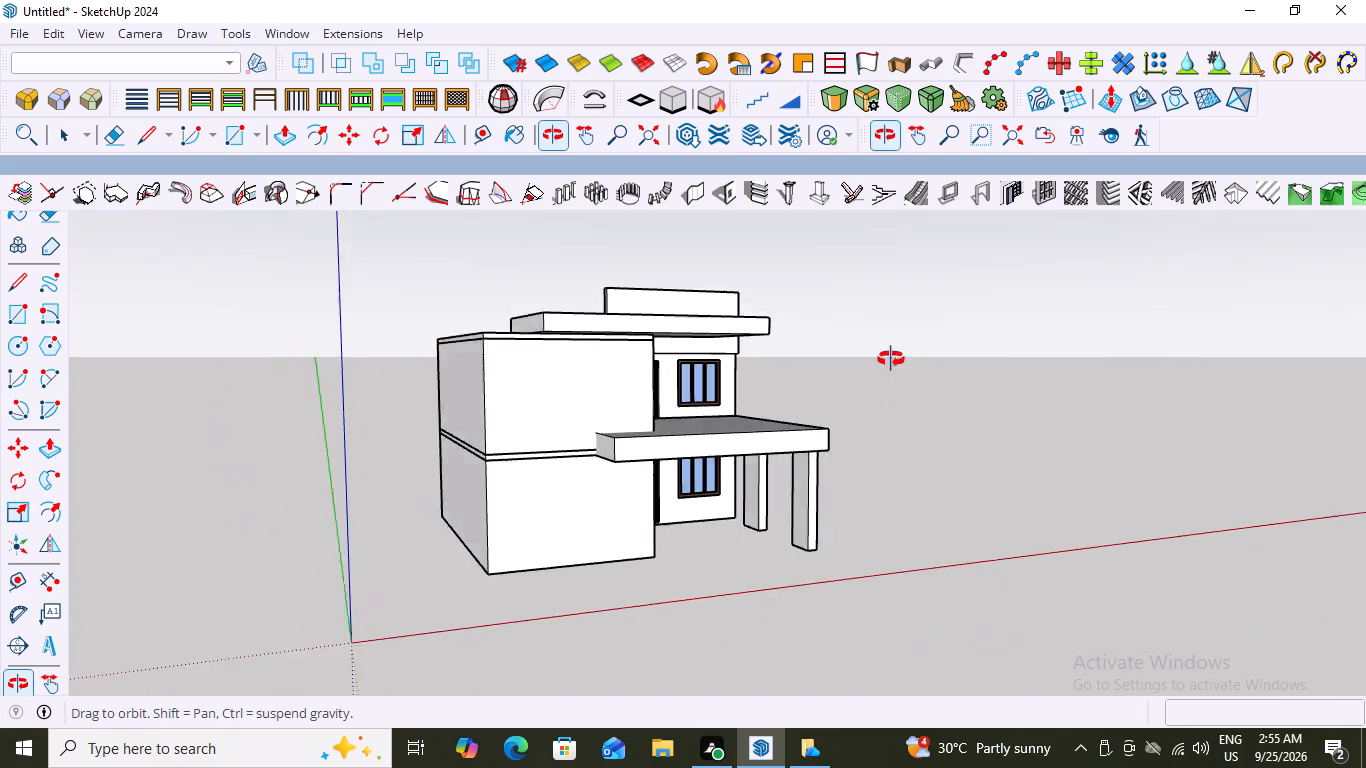
{"action": "middle_click_drag", "start_coordinate": [891, 359], "coordinate": [805, 363]}
{"action": "scroll", "coordinate": [704, 334], "scroll_direction": "up", "scroll_amount": 2}
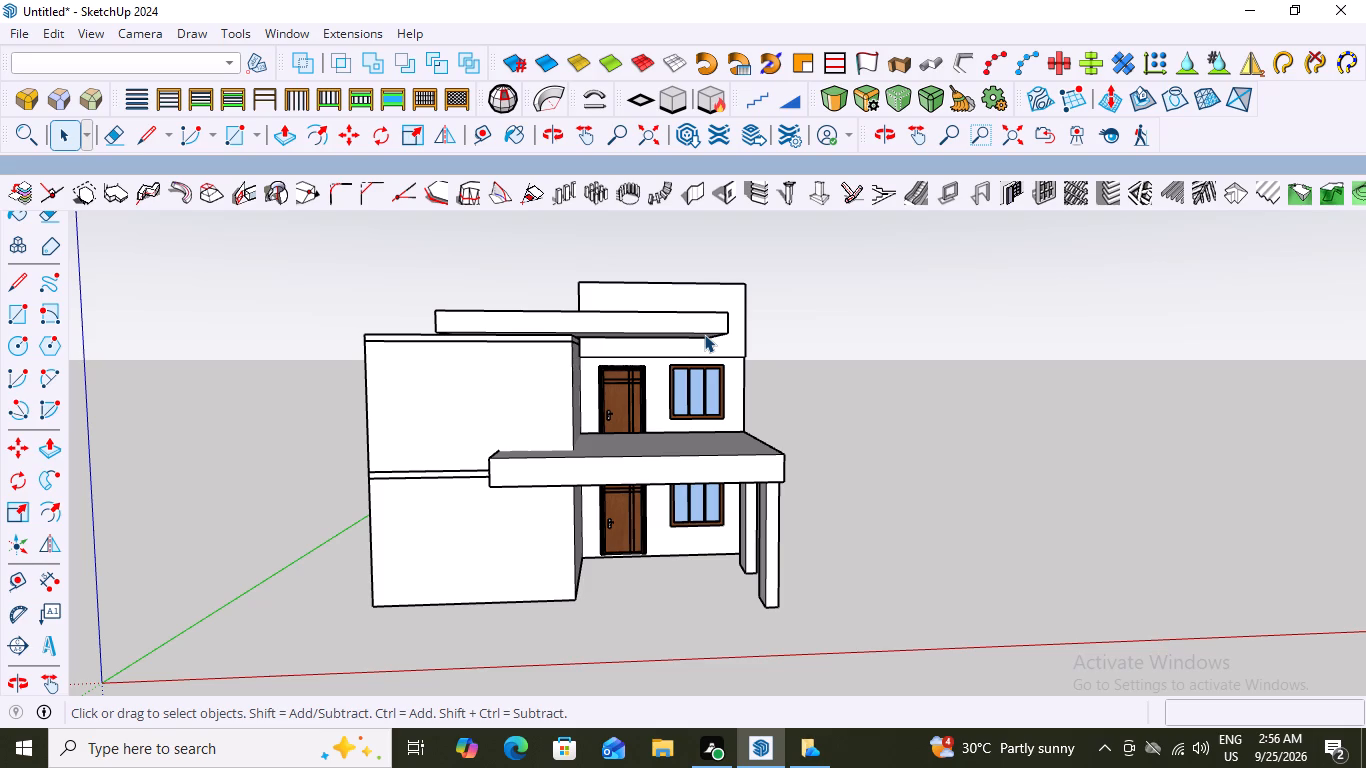
{"action": "scroll", "coordinate": [714, 279], "scroll_direction": "down", "scroll_amount": 5}
{"action": "middle_click_drag", "start_coordinate": [676, 314], "coordinate": [293, 360]}
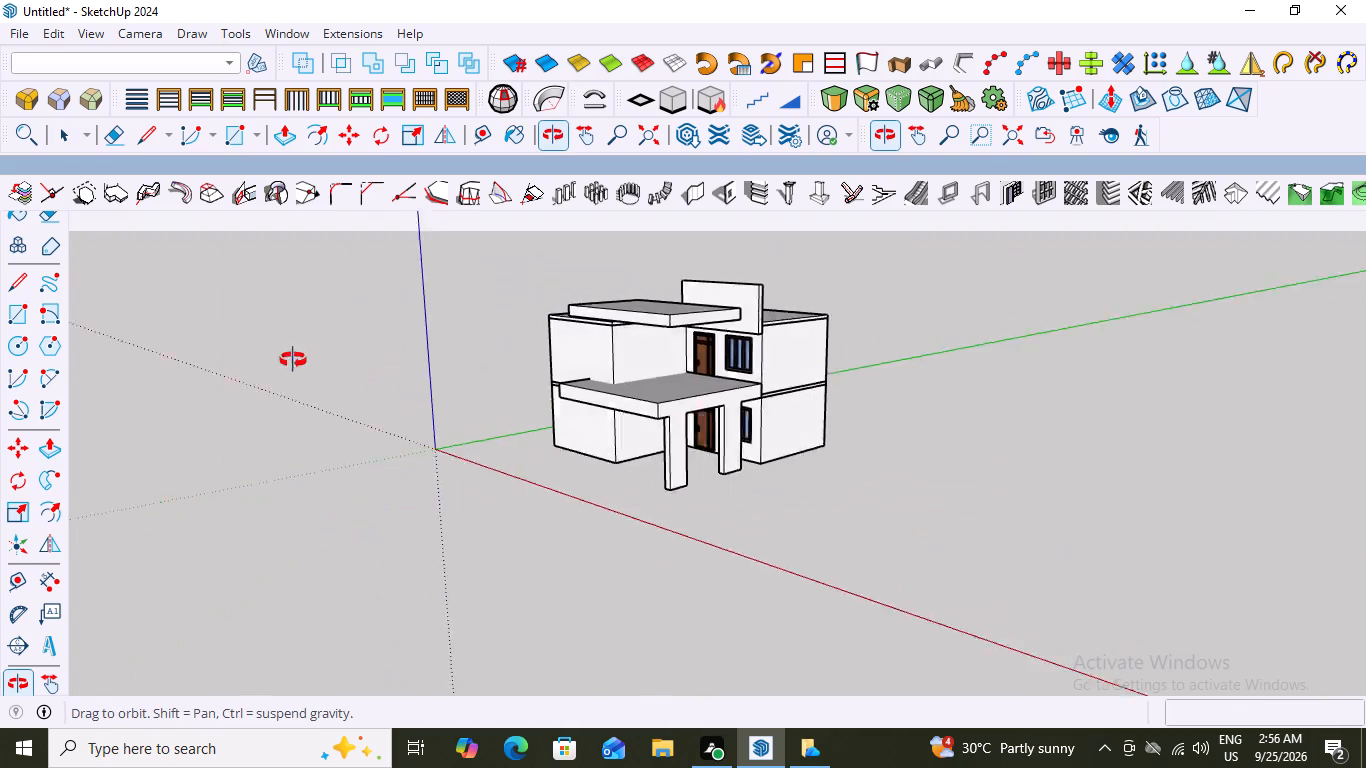
{"action": "middle_click_drag", "start_coordinate": [293, 360], "coordinate": [841, 382]}
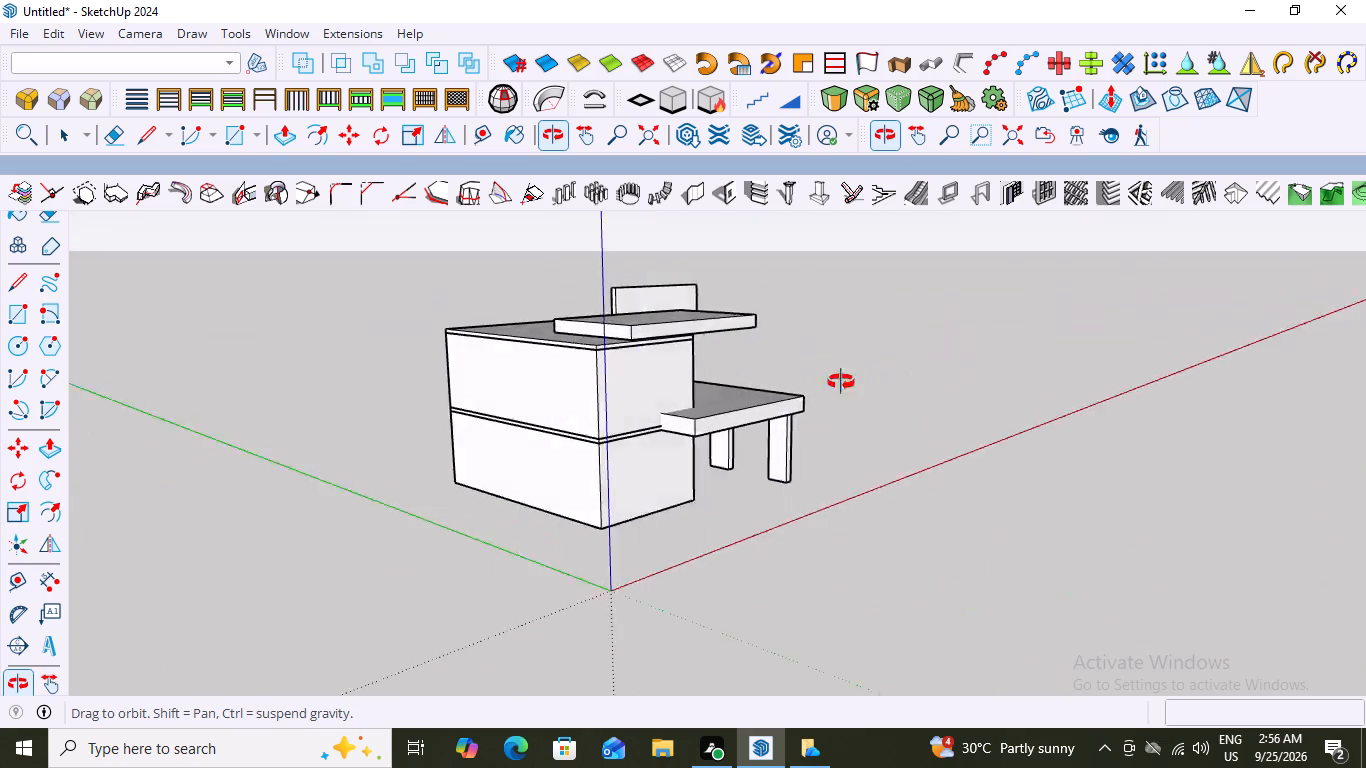
{"action": "middle_click_drag", "start_coordinate": [841, 382], "coordinate": [640, 393]}
{"action": "scroll", "coordinate": [658, 428], "scroll_direction": "up", "scroll_amount": 3}
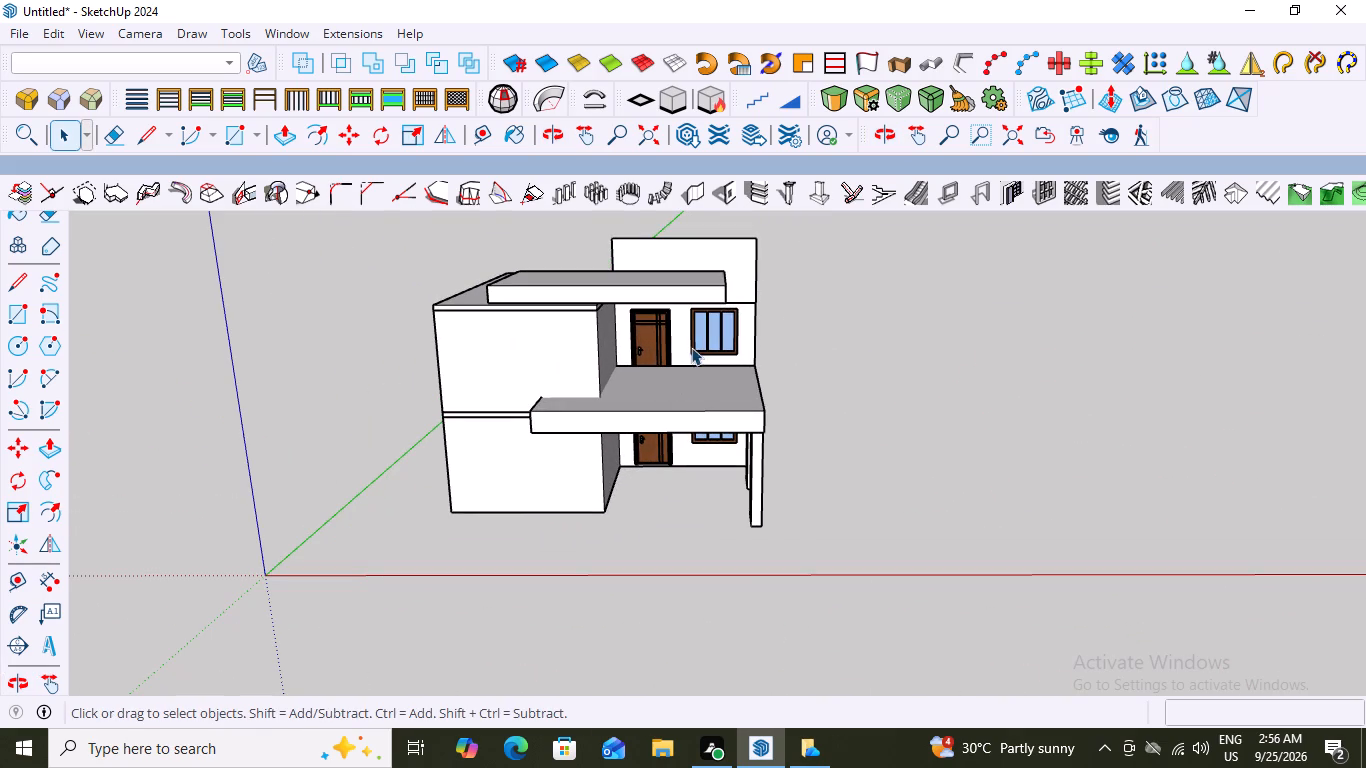
{"action": "scroll", "coordinate": [792, 279], "scroll_direction": "up", "scroll_amount": 1}
{"action": "scroll", "coordinate": [732, 306], "scroll_direction": "down", "scroll_amount": 3}
{"action": "middle_click_drag", "start_coordinate": [740, 304], "coordinate": [785, 239]}
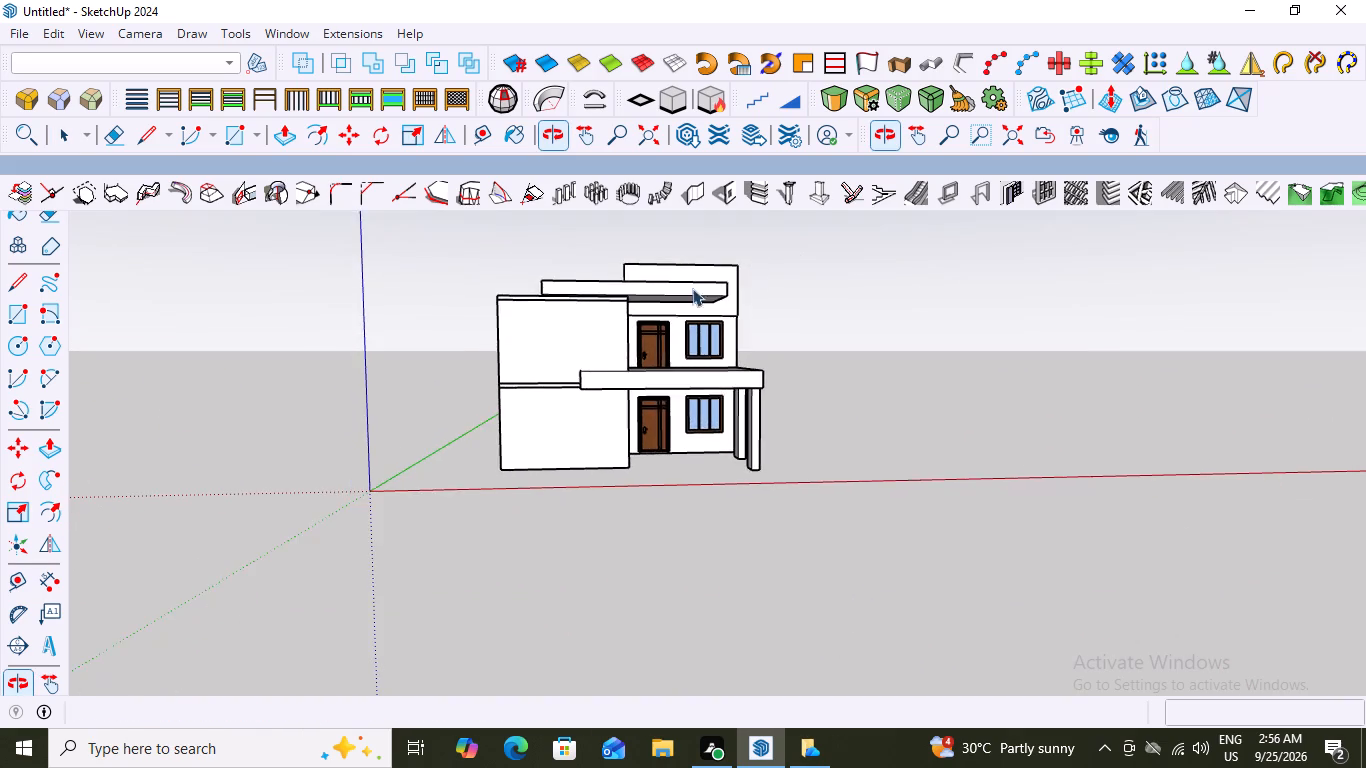
{"action": "scroll", "coordinate": [669, 294], "scroll_direction": "up", "scroll_amount": 6}
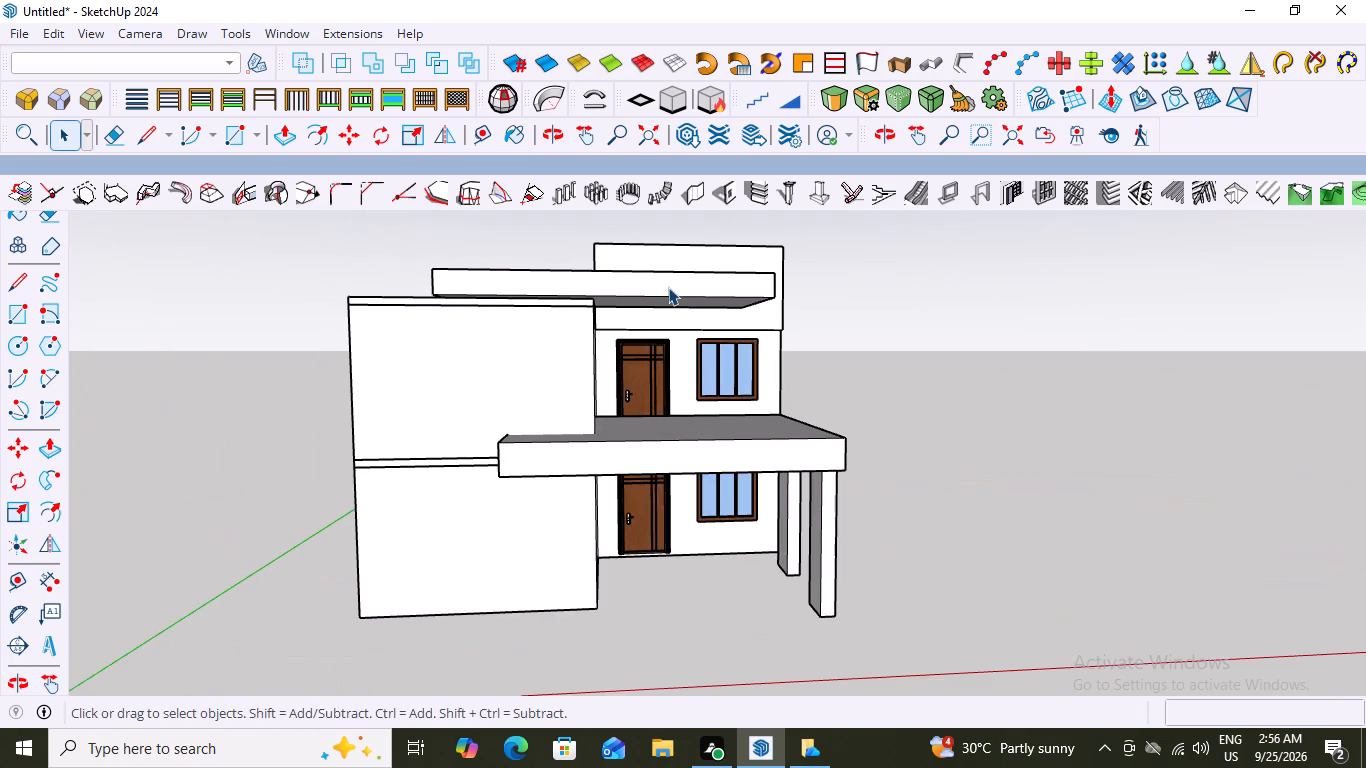
{"action": "scroll", "coordinate": [696, 401], "scroll_direction": "up", "scroll_amount": 3}
{"action": "scroll", "coordinate": [693, 392], "scroll_direction": "down", "scroll_amount": 4}
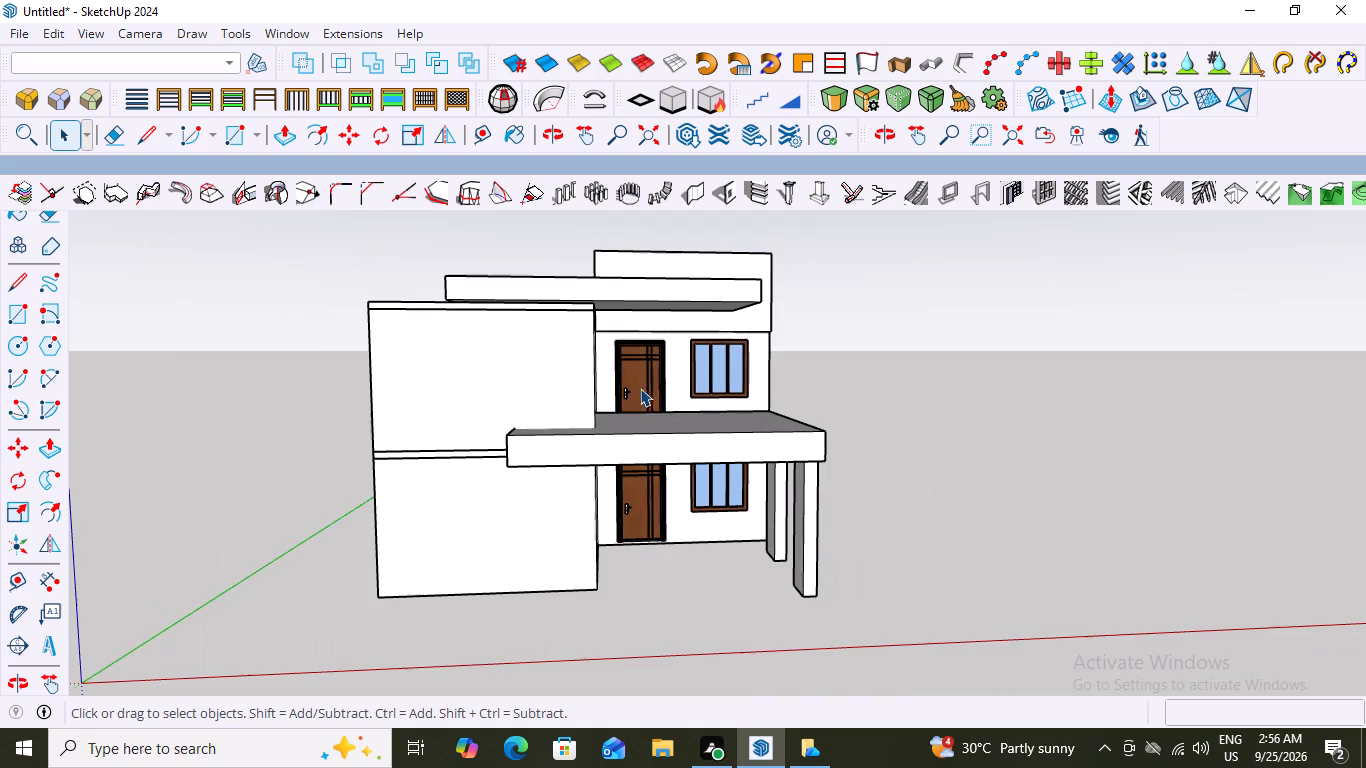
{"action": "scroll", "coordinate": [677, 308], "scroll_direction": "down", "scroll_amount": 3}
{"action": "middle_click_drag", "start_coordinate": [831, 304], "coordinate": [466, 358]}
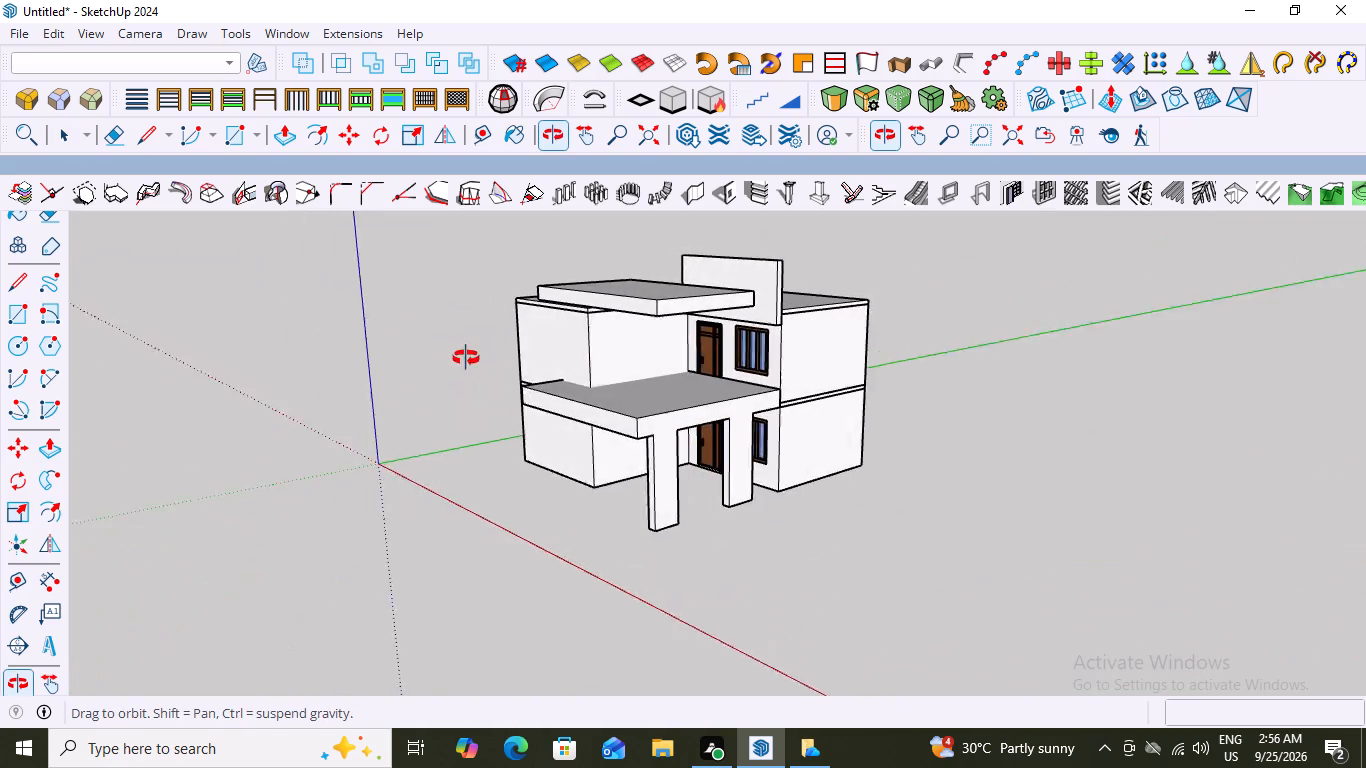
{"action": "middle_click_drag", "start_coordinate": [466, 358], "coordinate": [439, 355]}
{"action": "scroll", "coordinate": [610, 363], "scroll_direction": "down", "scroll_amount": 4}
{"action": "middle_click_drag", "start_coordinate": [621, 353], "coordinate": [796, 355]}
{"action": "scroll", "coordinate": [621, 353], "scroll_direction": "down", "scroll_amount": 1}
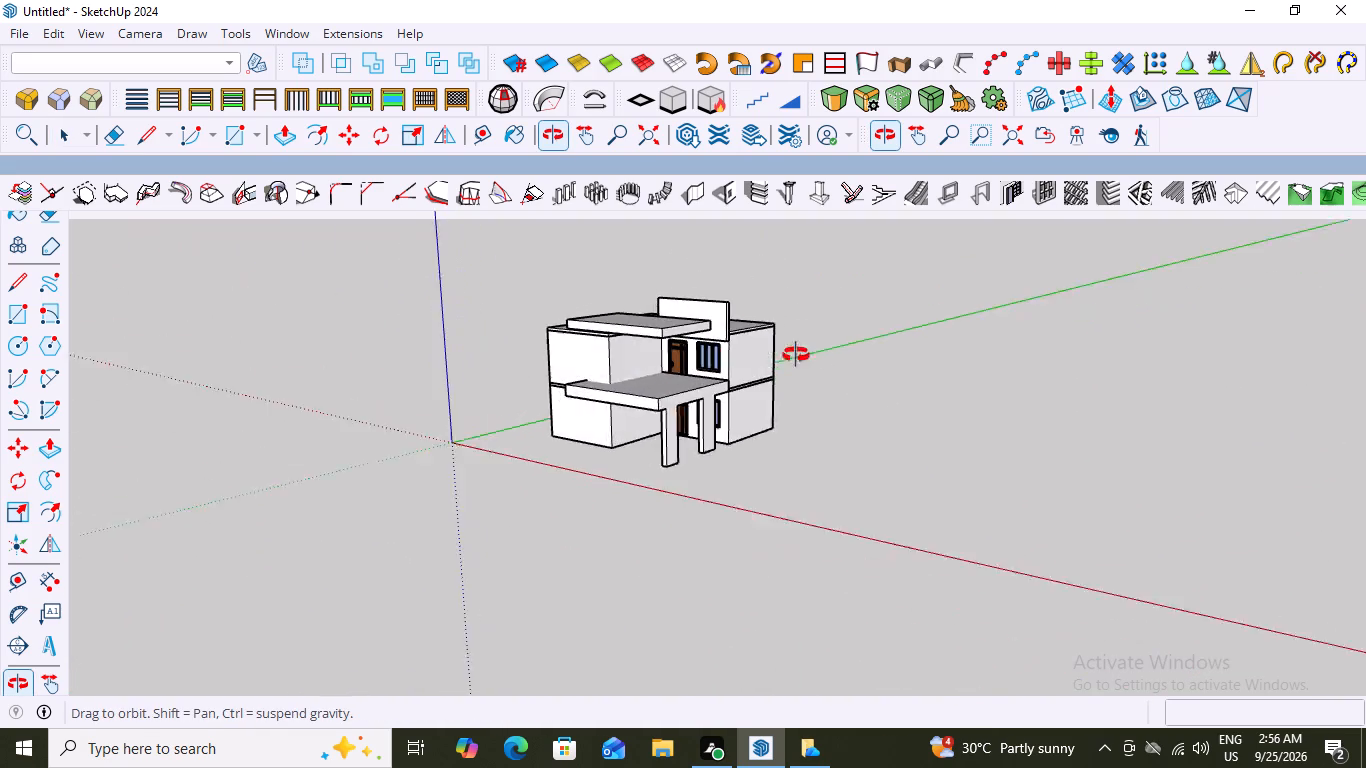
{"action": "middle_click_drag", "start_coordinate": [796, 355], "coordinate": [956, 324]}
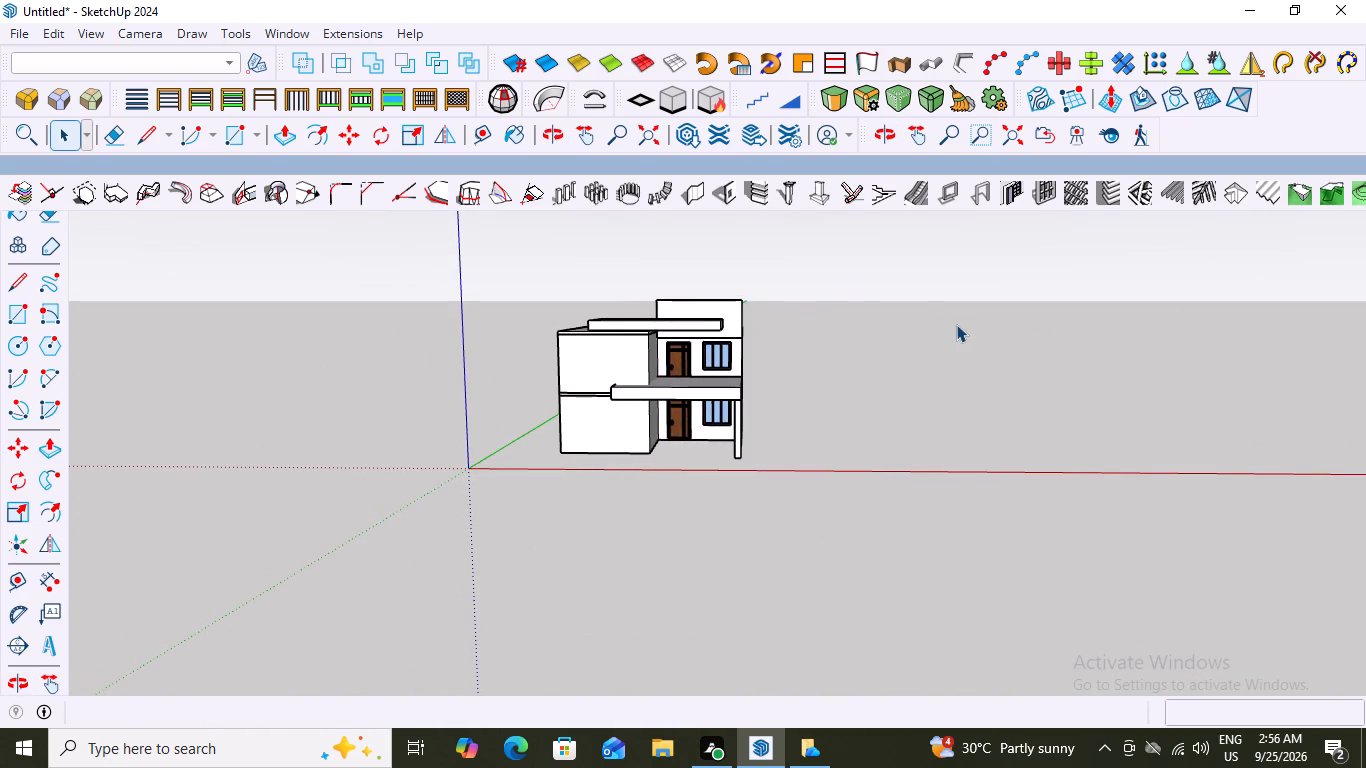
{"action": "middle_click_drag", "start_coordinate": [737, 307], "coordinate": [804, 251]}
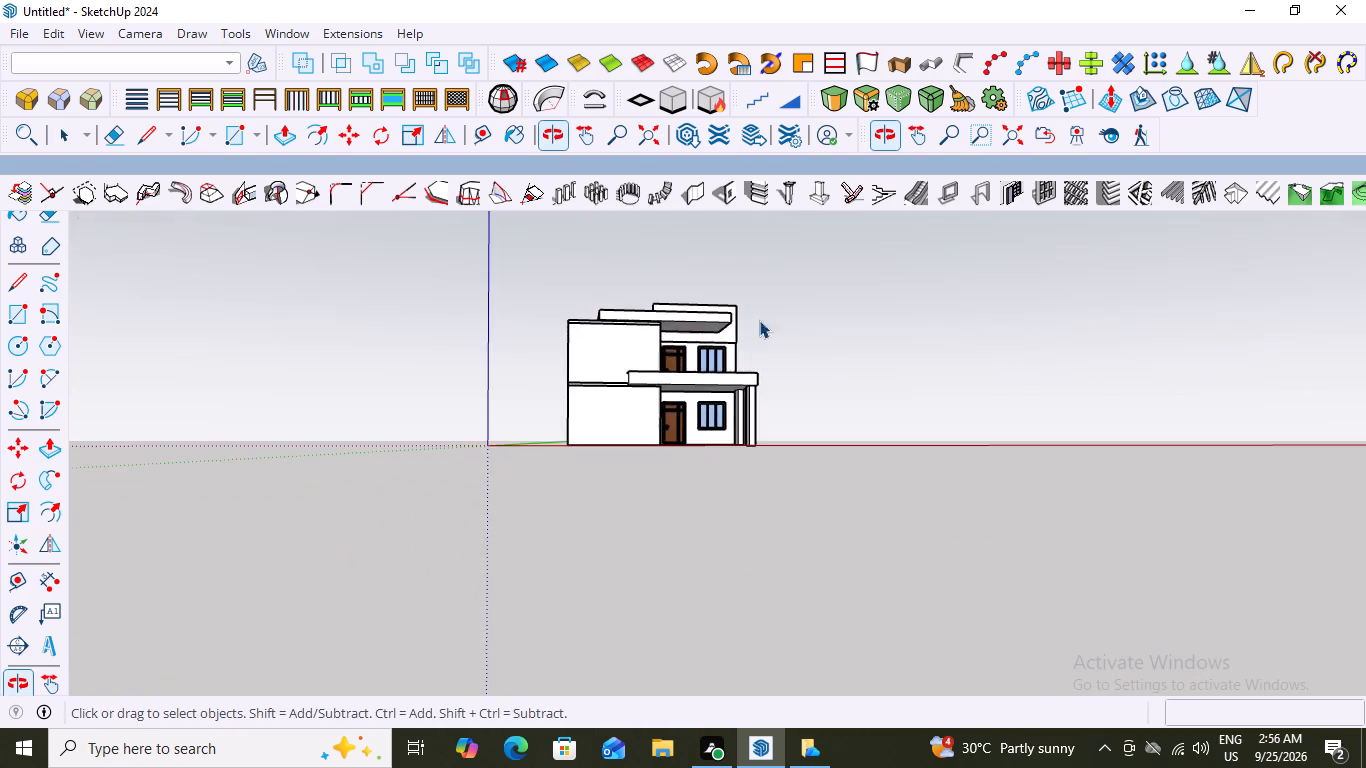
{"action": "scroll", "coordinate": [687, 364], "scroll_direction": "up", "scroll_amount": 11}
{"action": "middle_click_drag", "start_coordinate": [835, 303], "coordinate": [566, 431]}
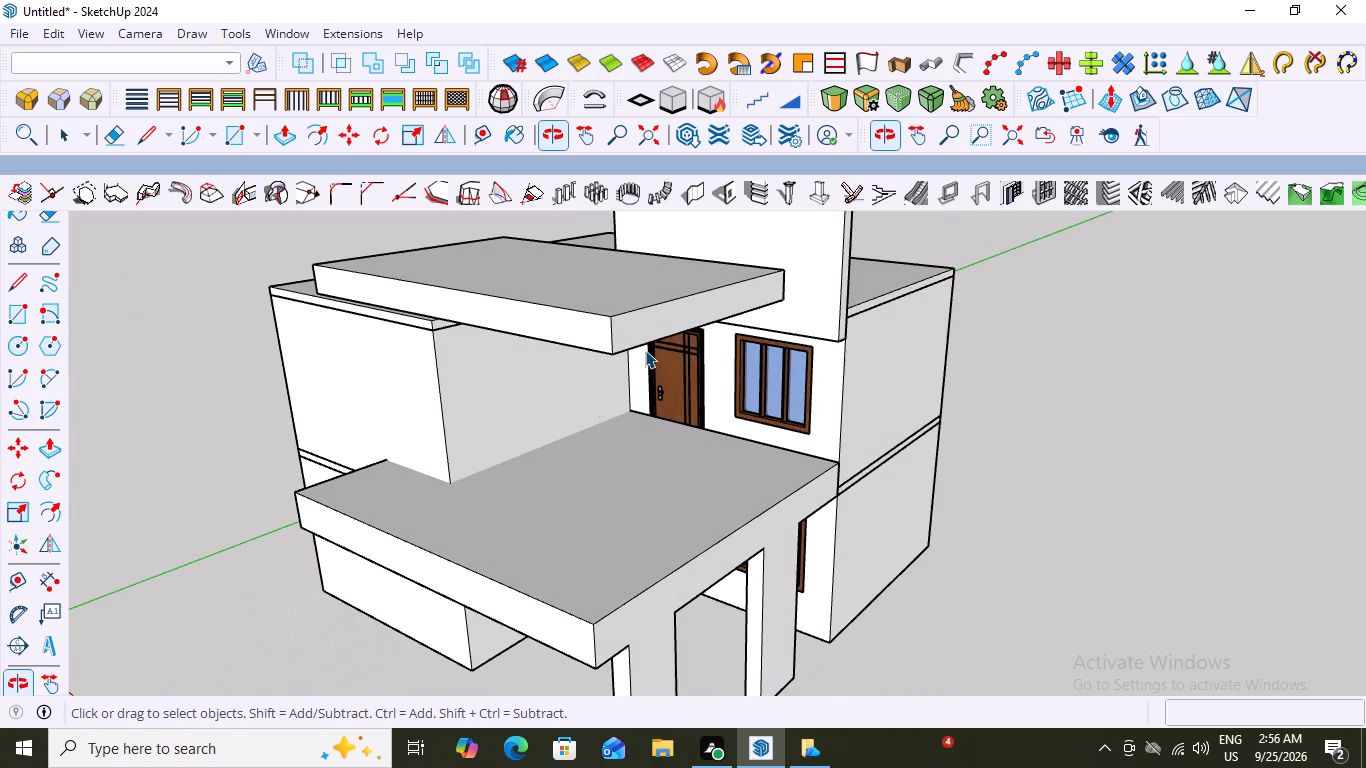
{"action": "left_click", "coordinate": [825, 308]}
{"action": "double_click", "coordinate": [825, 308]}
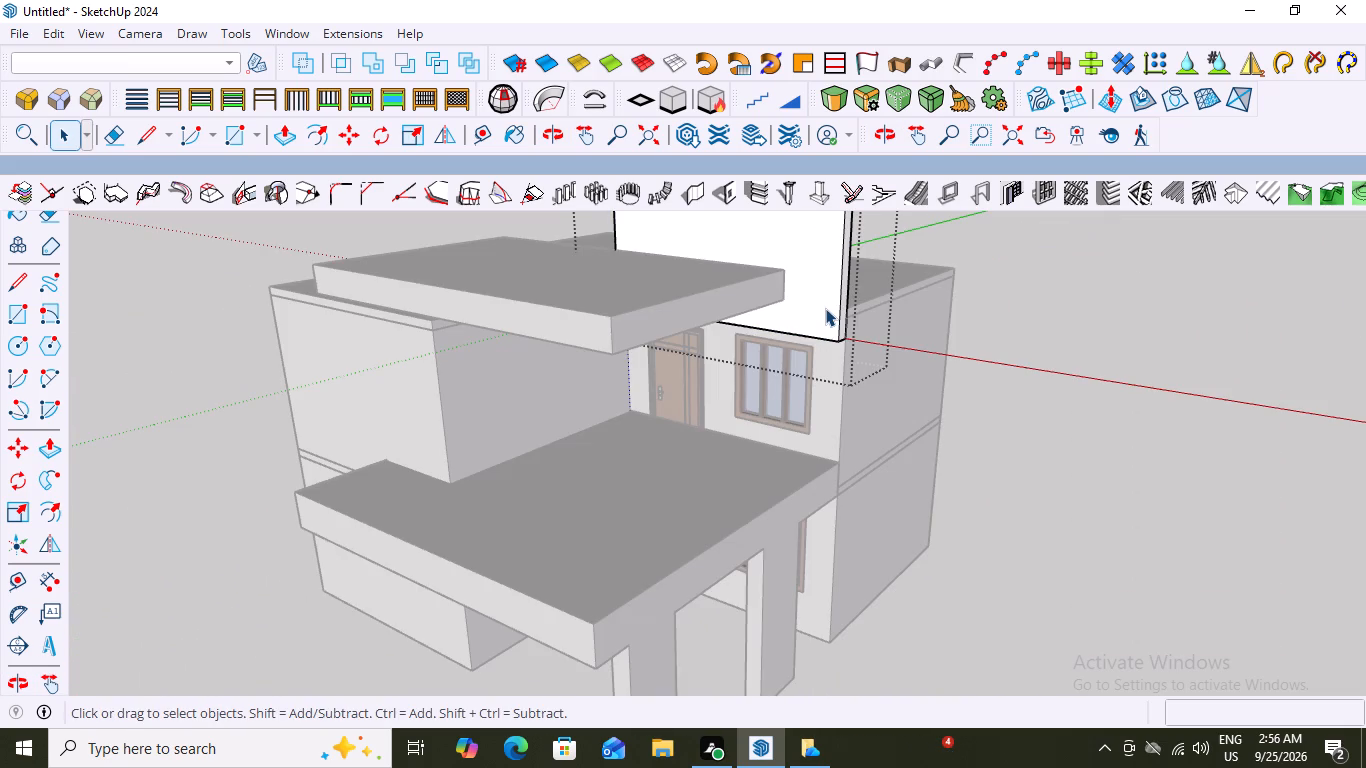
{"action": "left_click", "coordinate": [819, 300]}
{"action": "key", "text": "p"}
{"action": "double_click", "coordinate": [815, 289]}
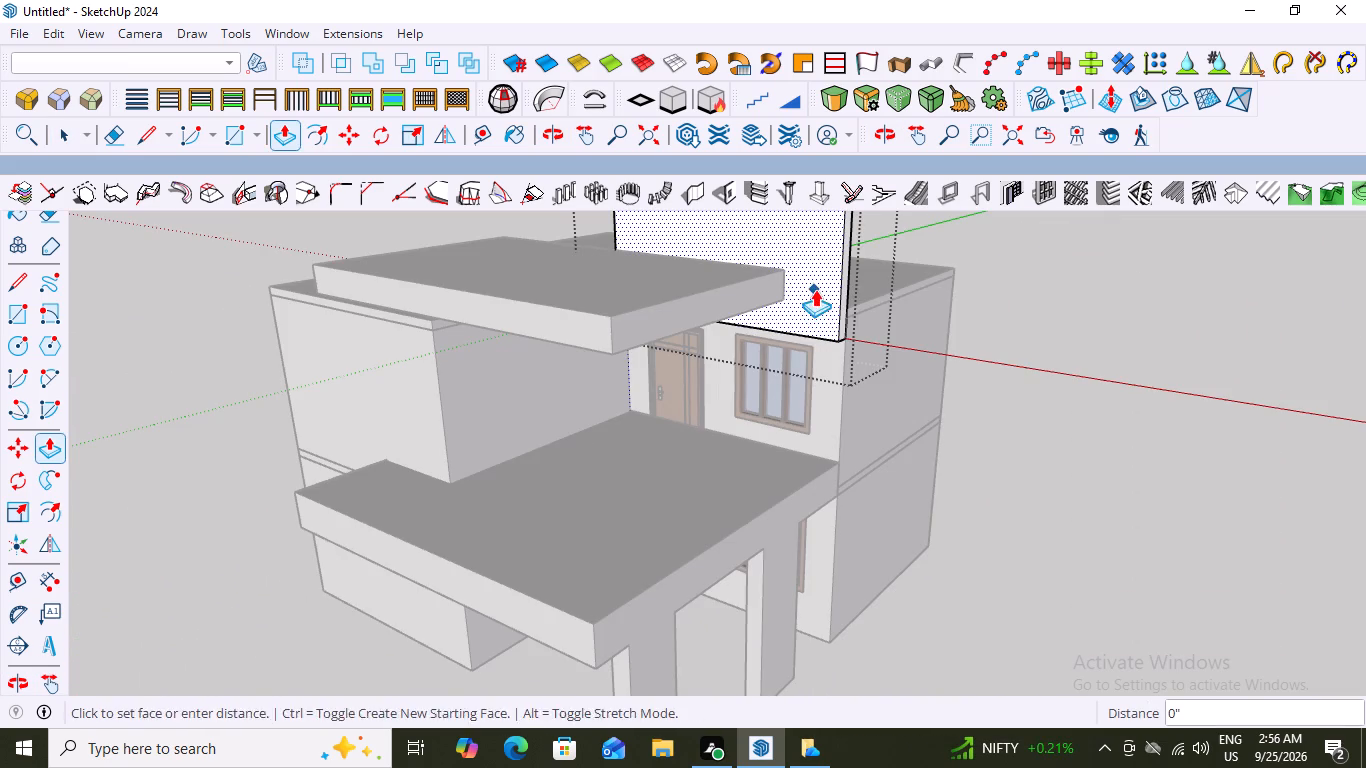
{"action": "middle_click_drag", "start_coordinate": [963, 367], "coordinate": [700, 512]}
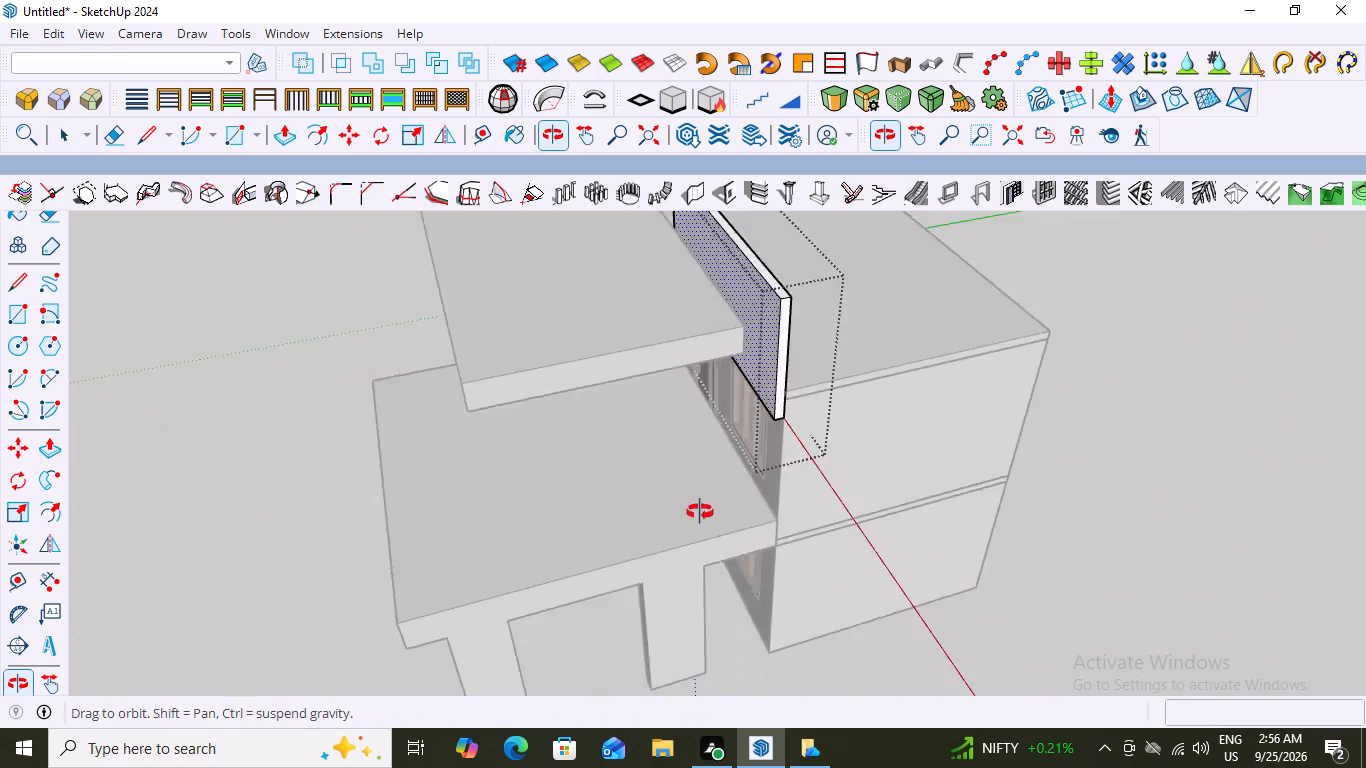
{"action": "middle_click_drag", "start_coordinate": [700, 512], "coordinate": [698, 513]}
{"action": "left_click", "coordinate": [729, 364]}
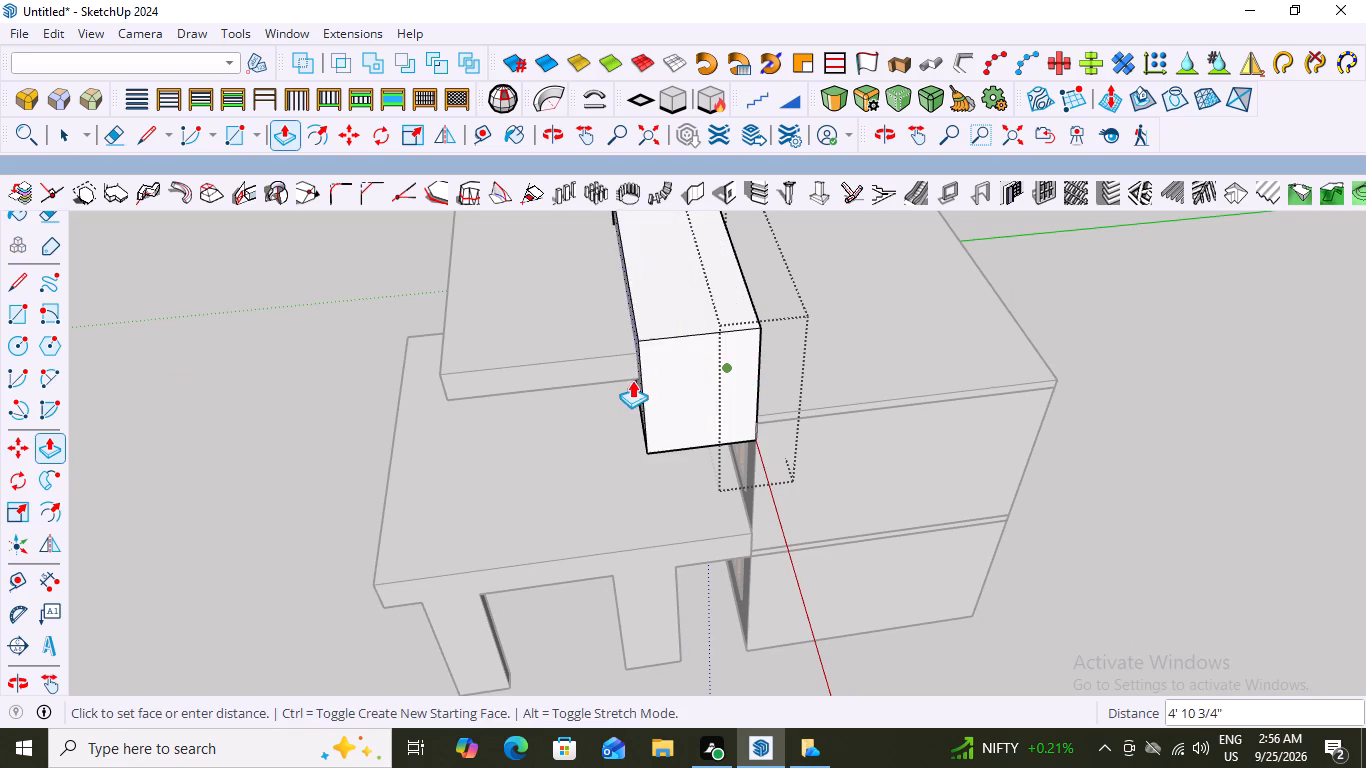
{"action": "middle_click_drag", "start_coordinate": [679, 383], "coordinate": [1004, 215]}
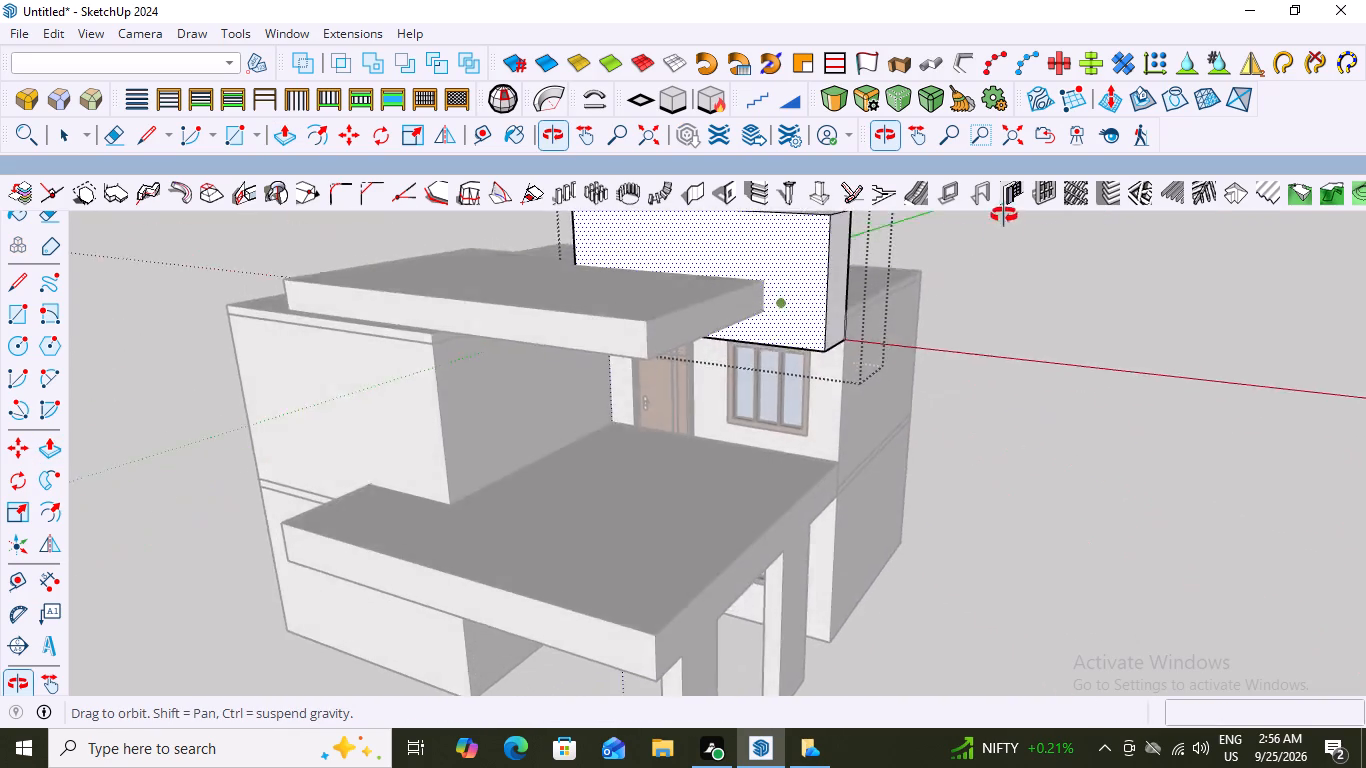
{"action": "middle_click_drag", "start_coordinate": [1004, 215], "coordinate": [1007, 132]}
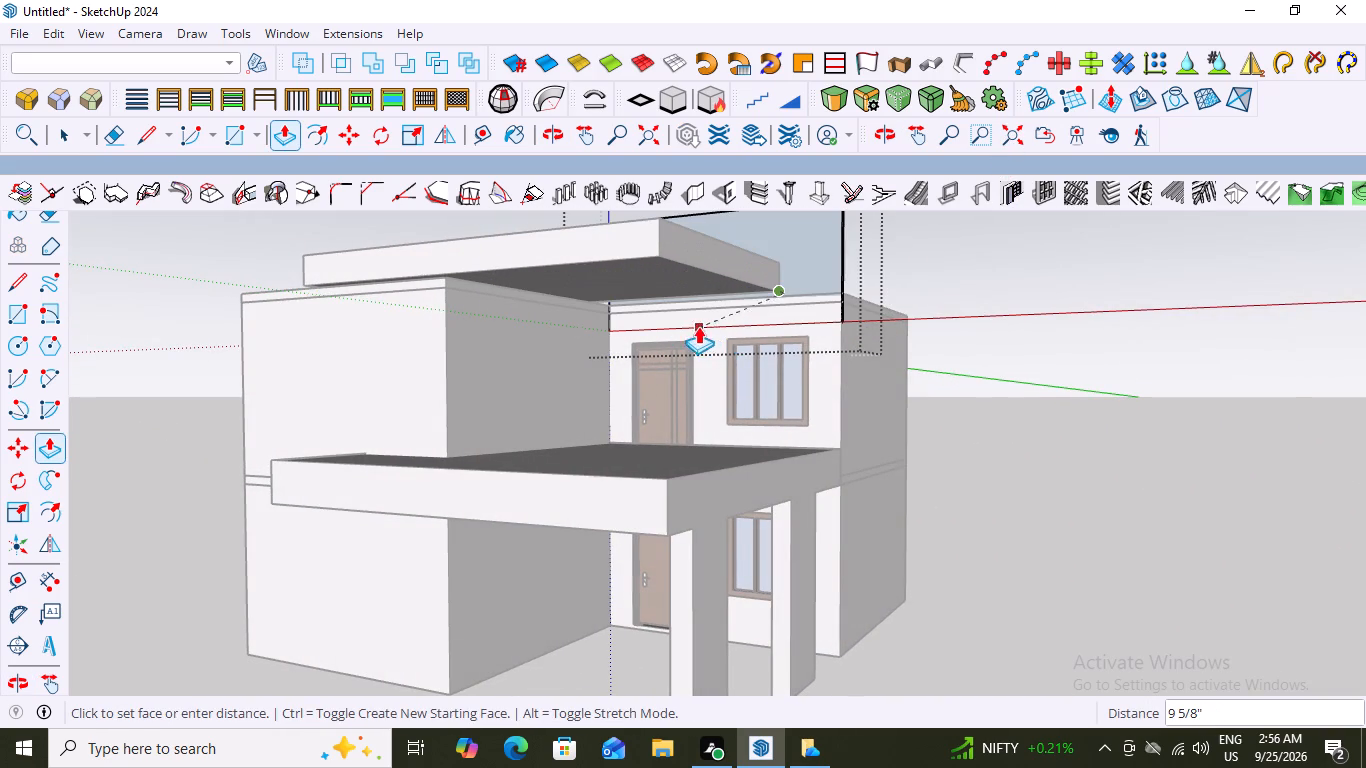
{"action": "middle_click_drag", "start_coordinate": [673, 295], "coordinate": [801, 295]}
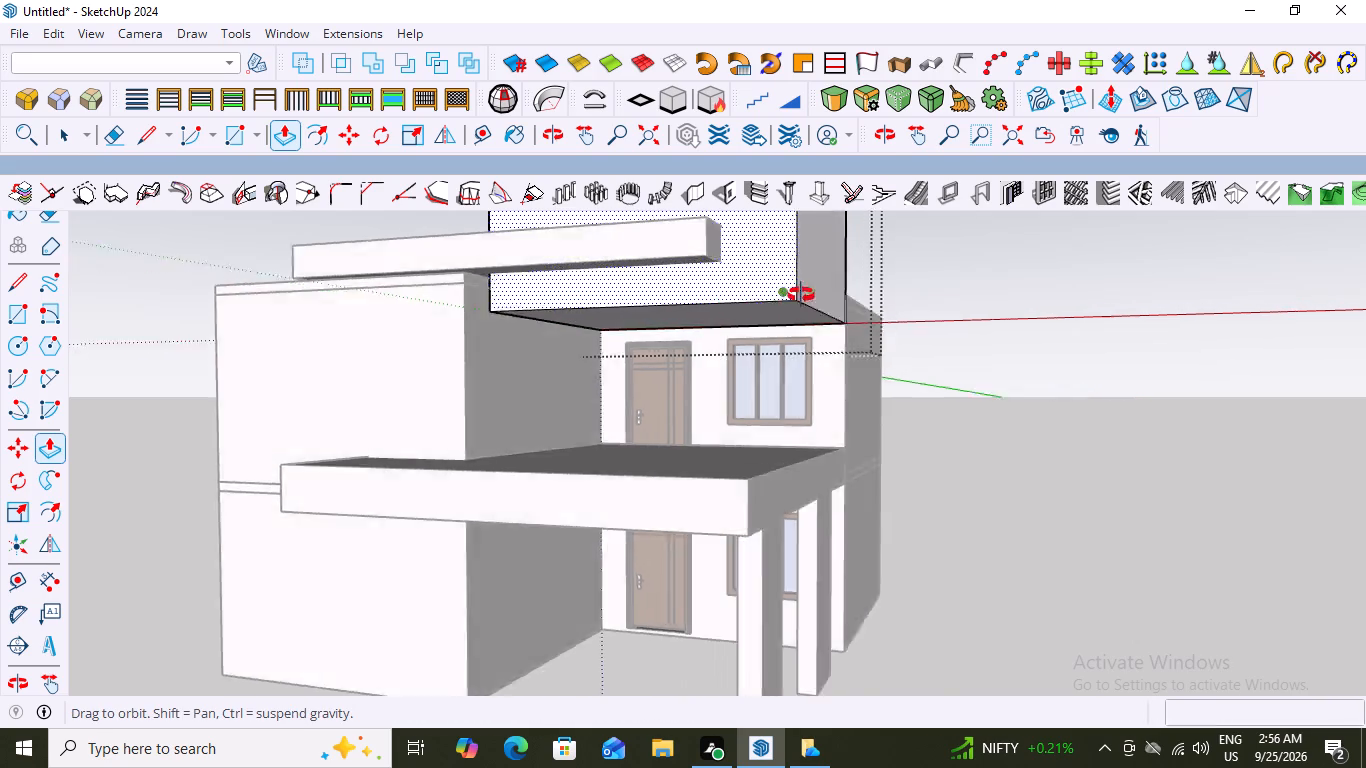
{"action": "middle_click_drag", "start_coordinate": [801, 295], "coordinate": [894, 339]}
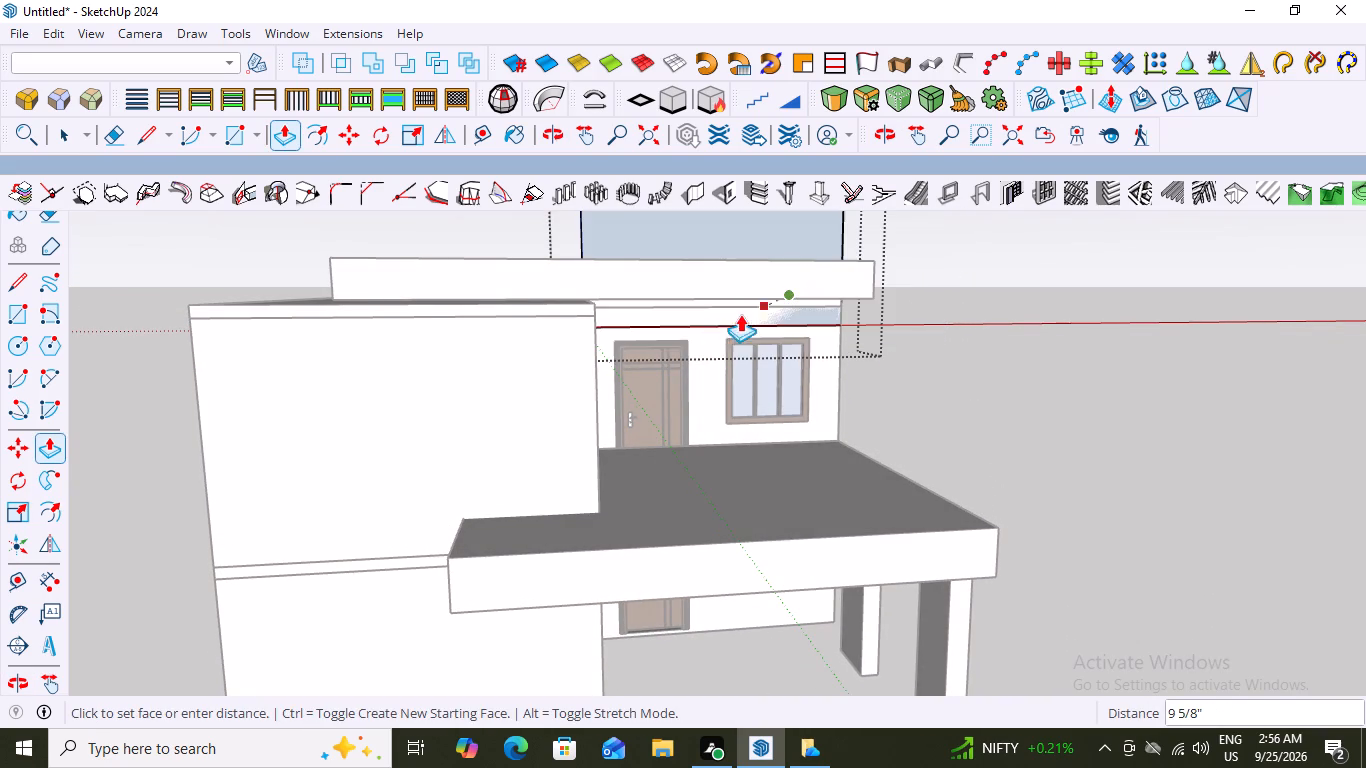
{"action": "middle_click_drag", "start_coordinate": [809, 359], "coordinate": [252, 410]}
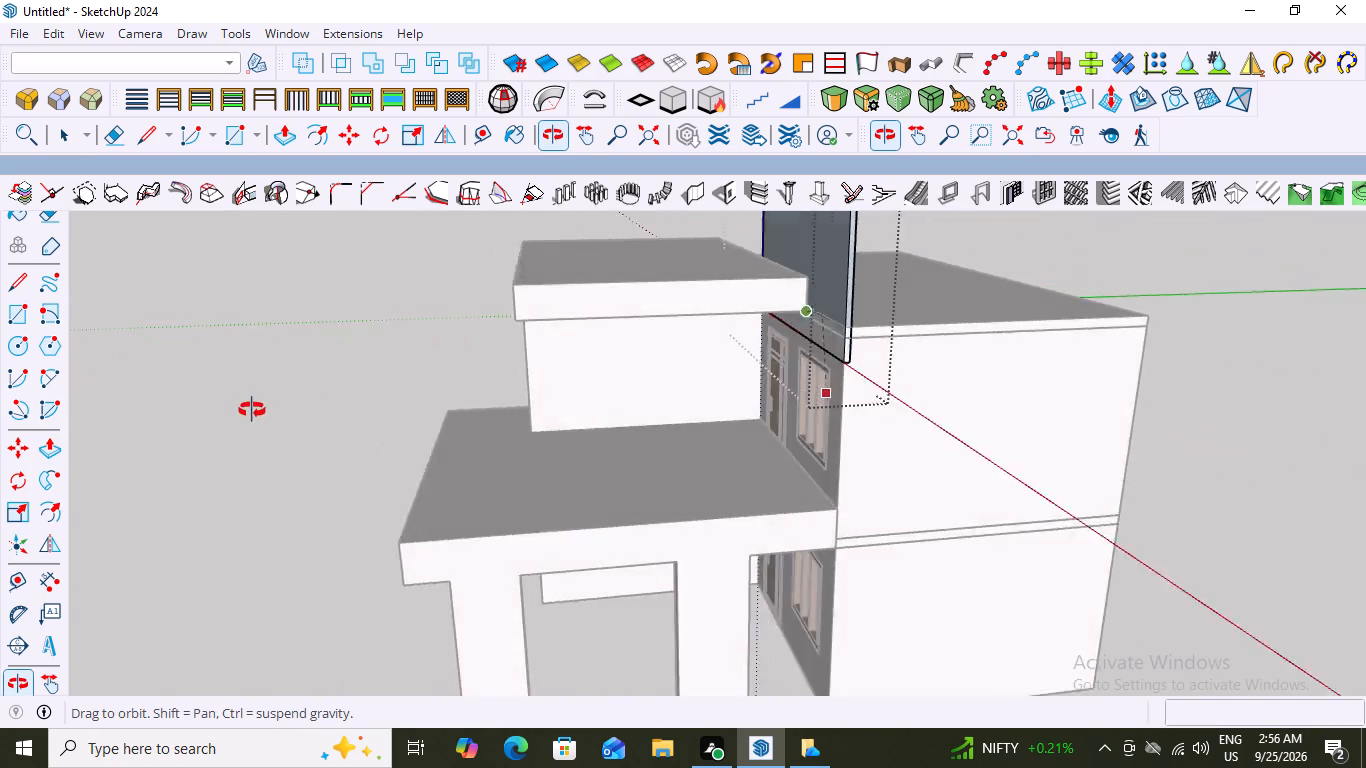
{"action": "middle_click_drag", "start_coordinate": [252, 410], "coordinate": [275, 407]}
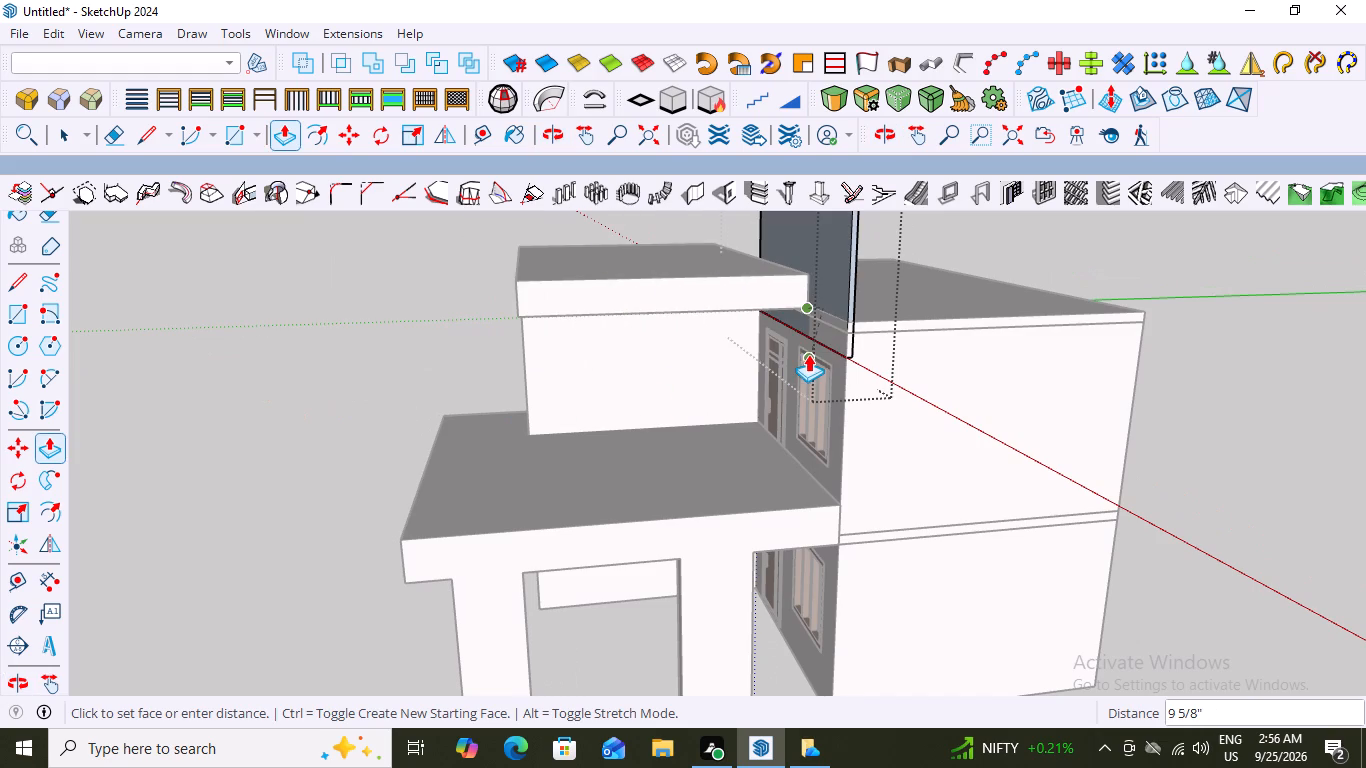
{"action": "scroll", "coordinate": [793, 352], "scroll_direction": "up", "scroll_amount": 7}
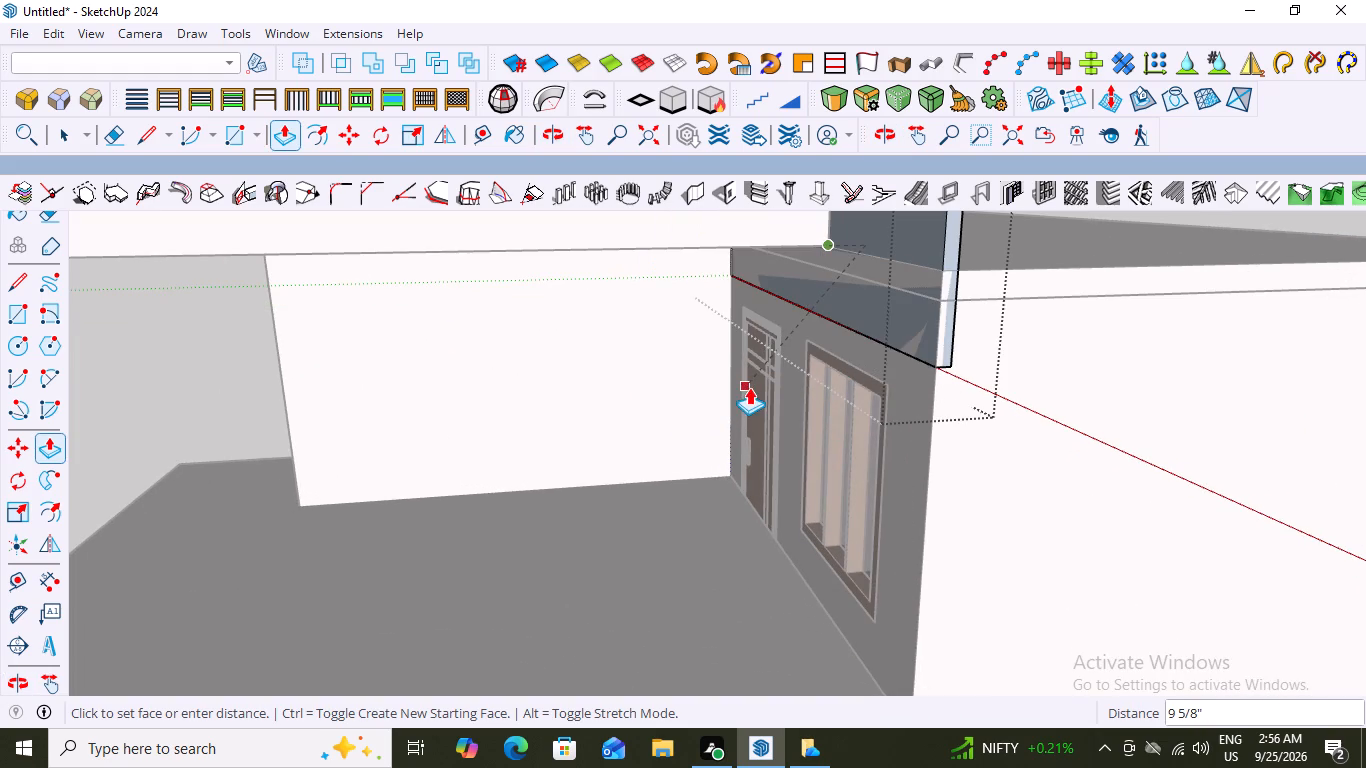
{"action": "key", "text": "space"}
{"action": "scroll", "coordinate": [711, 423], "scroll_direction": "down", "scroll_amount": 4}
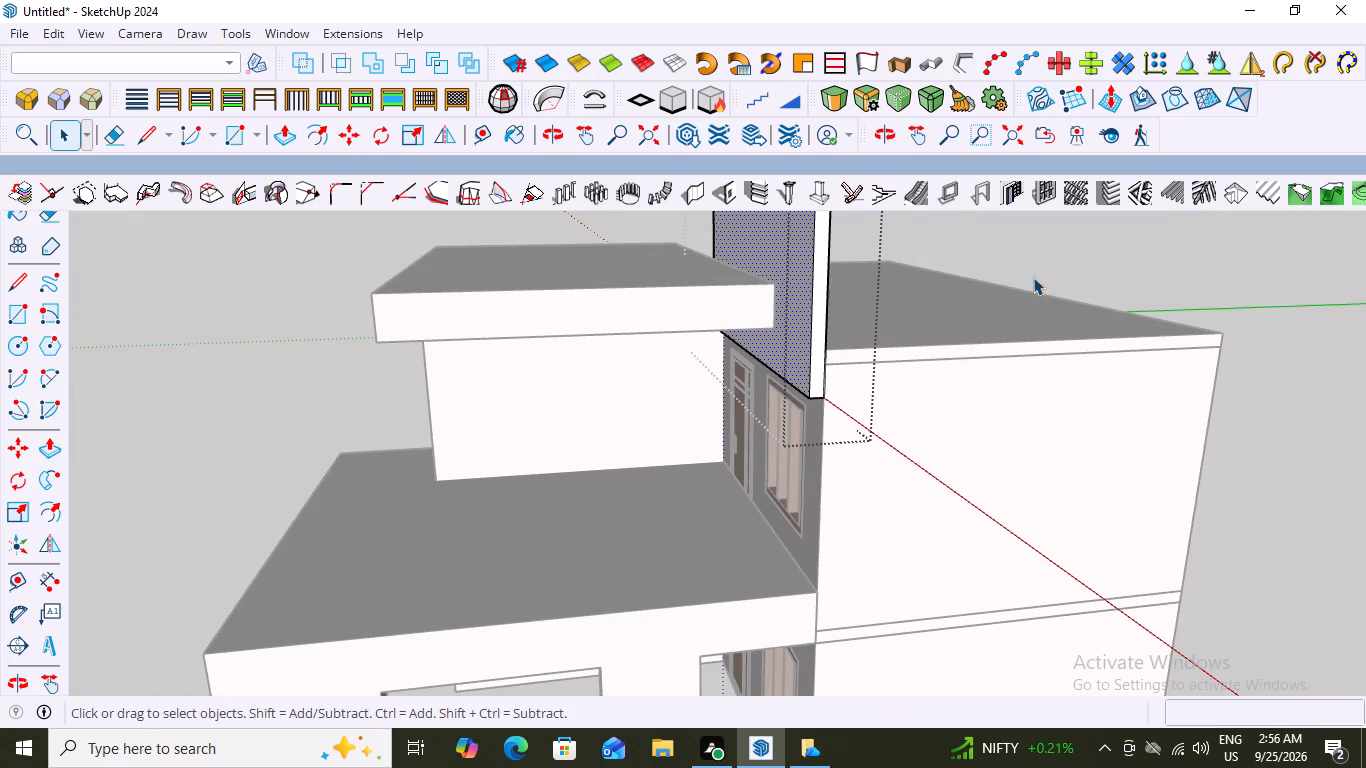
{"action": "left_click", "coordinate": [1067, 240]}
Push/Pull the front face of the upright panel above the upper door and window outward by about 10 3/8".
{"action": "middle_click_drag", "start_coordinate": [746, 406], "coordinate": [1249, 423]}
{"action": "scroll", "coordinate": [1242, 417], "scroll_direction": "down", "scroll_amount": 2}
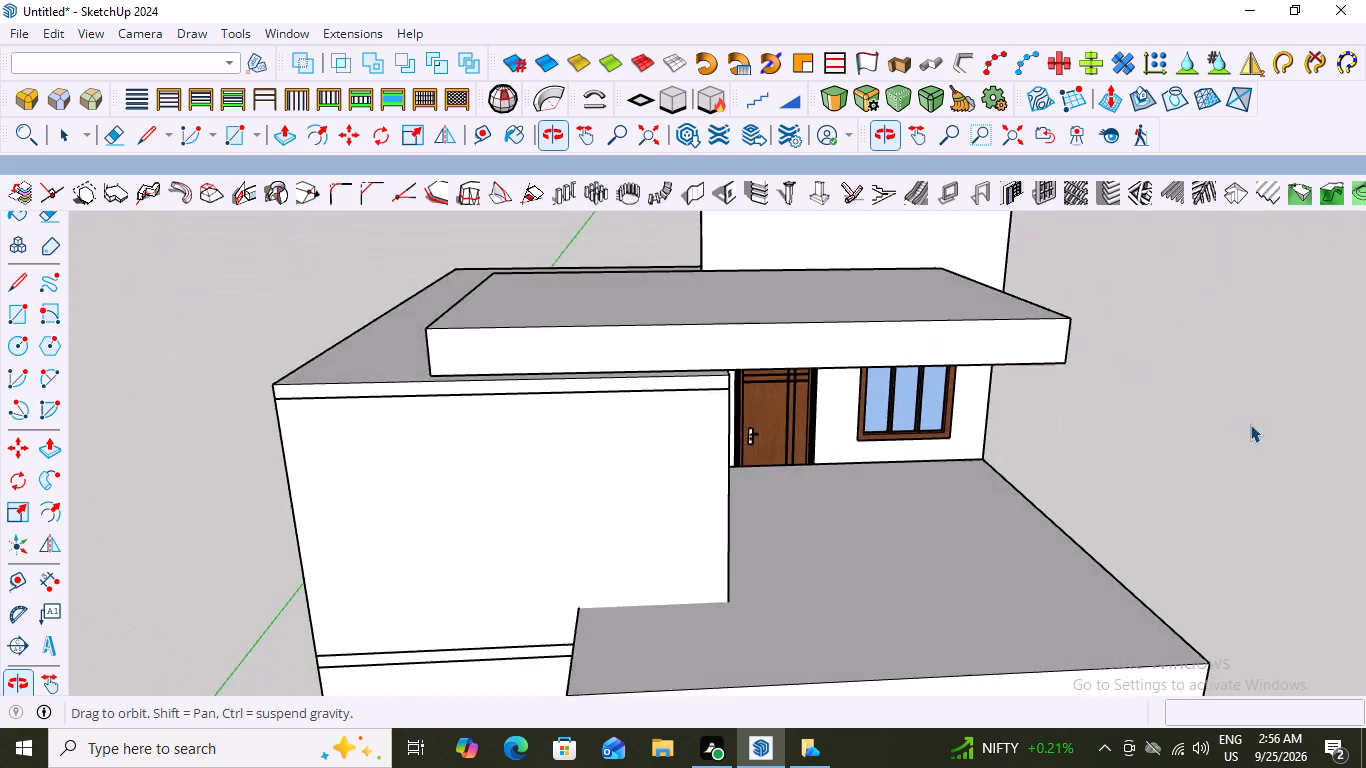
{"action": "scroll", "coordinate": [1038, 378], "scroll_direction": "down", "scroll_amount": 7}
{"action": "middle_click_drag", "start_coordinate": [993, 362], "coordinate": [964, 271]}
{"action": "scroll", "coordinate": [964, 271], "scroll_direction": "up", "scroll_amount": 3}
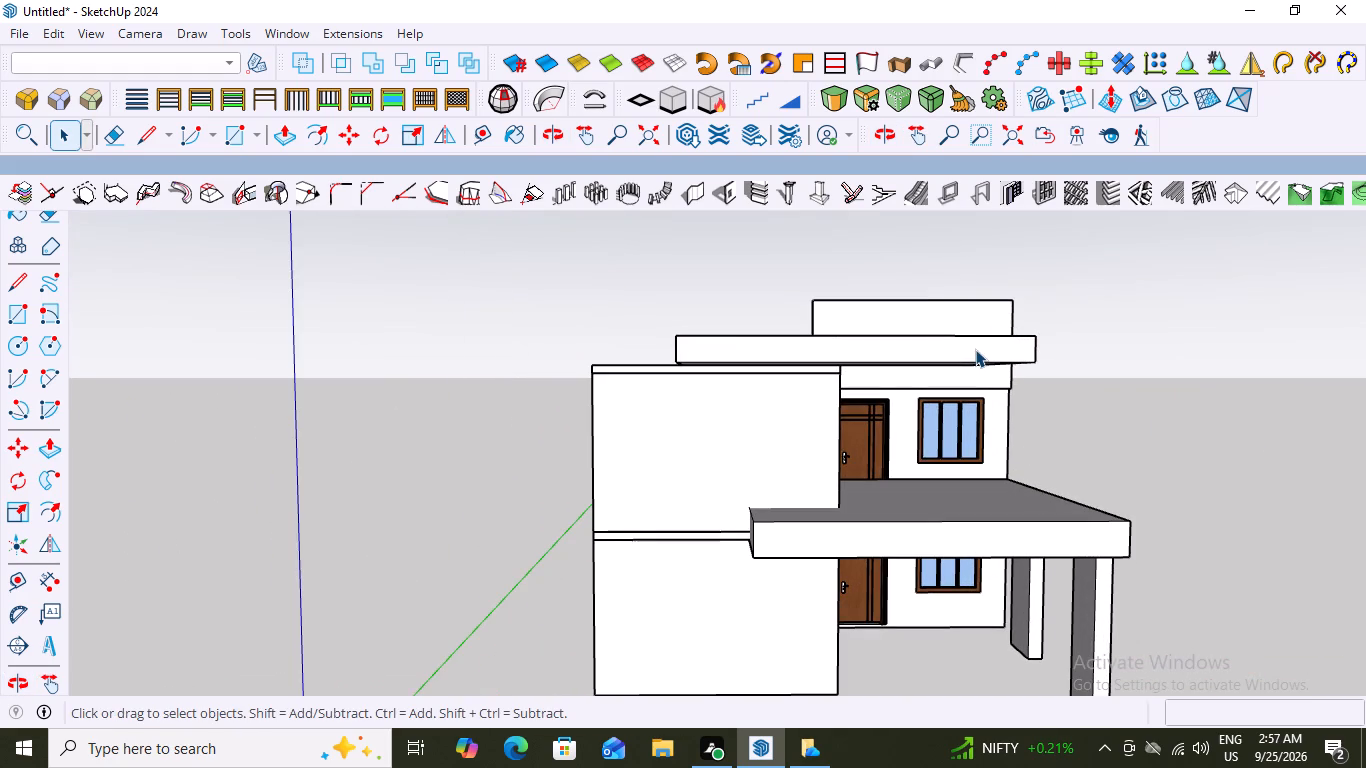
{"action": "middle_click_drag", "start_coordinate": [972, 348], "coordinate": [991, 291]}
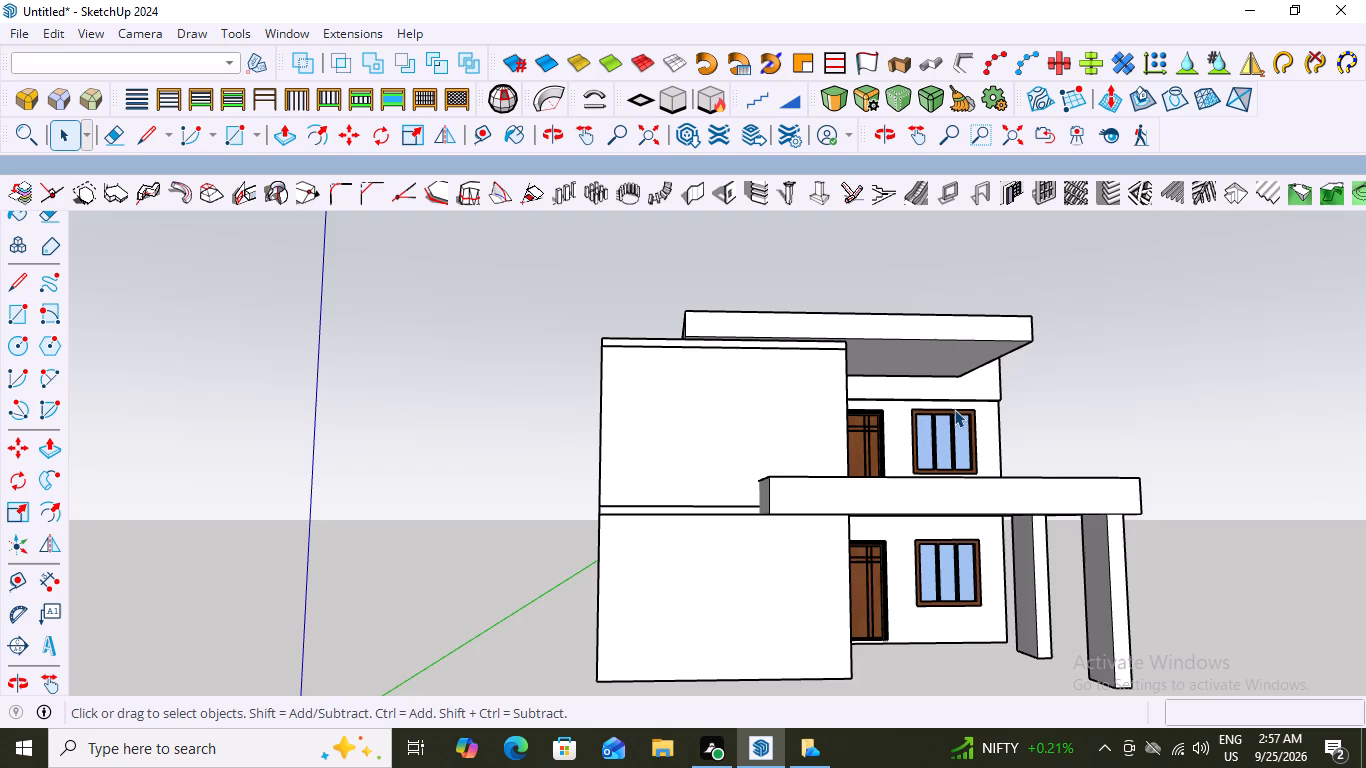
{"action": "scroll", "coordinate": [958, 406], "scroll_direction": "up", "scroll_amount": 6}
{"action": "middle_click_drag", "start_coordinate": [982, 337], "coordinate": [958, 286]}
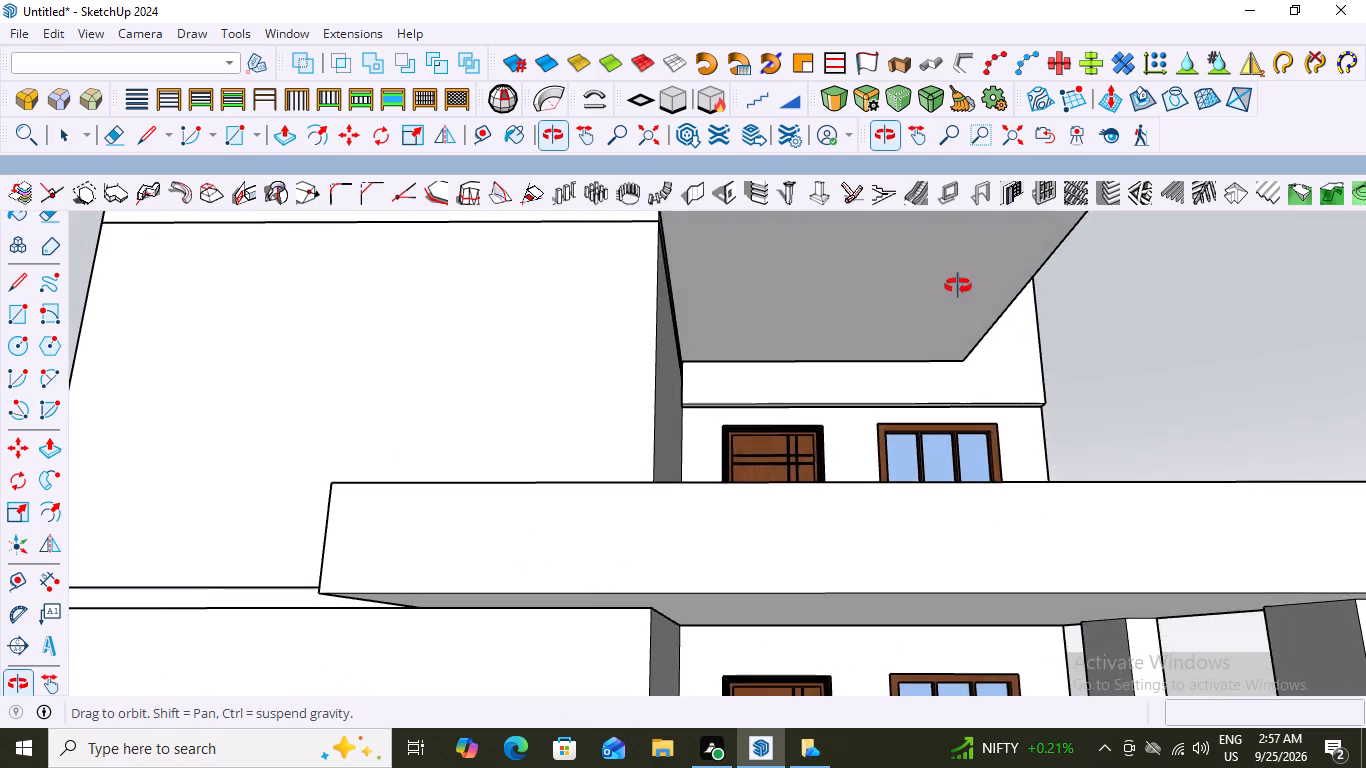
{"action": "middle_click_drag", "start_coordinate": [958, 286], "coordinate": [578, 386]}
{"action": "middle_click_drag", "start_coordinate": [1102, 334], "coordinate": [1080, 352]}
{"action": "double_click", "coordinate": [1006, 334]}
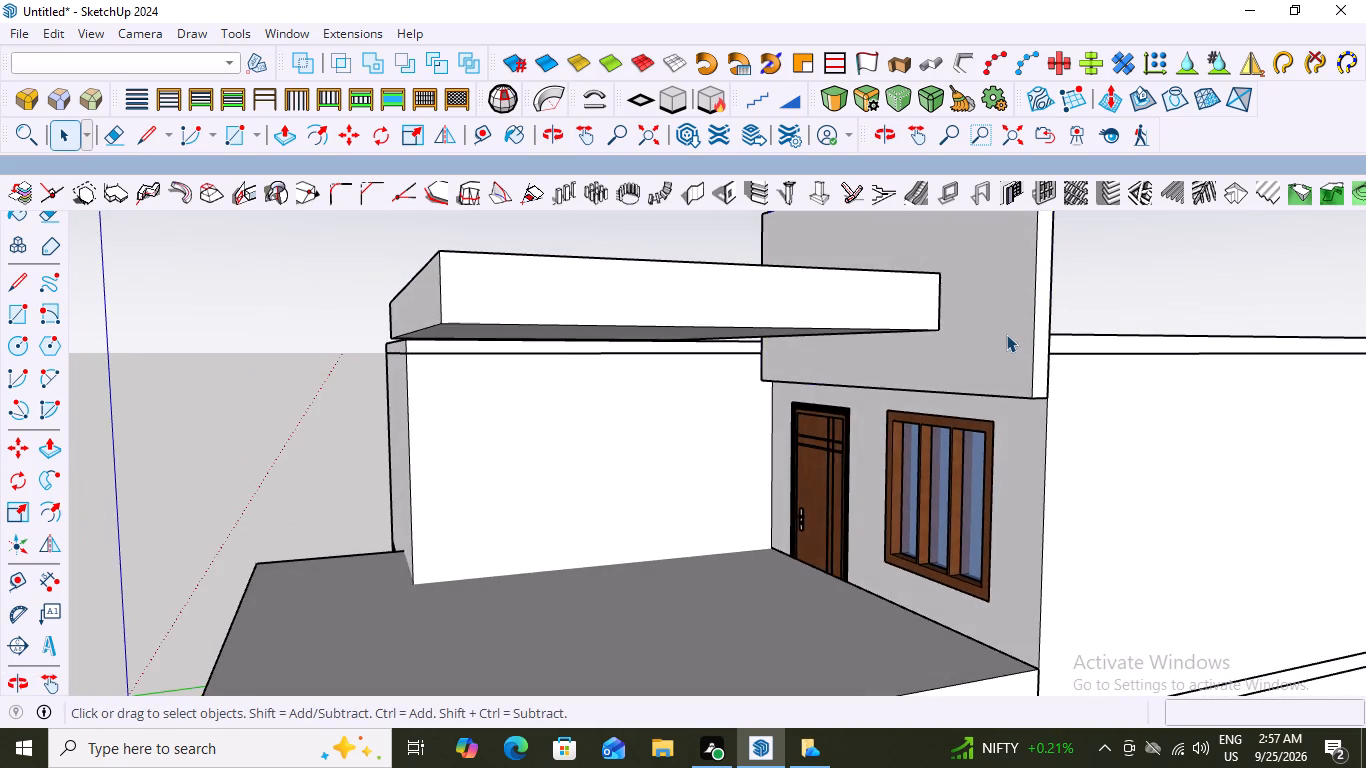
{"action": "left_click", "coordinate": [1006, 334]}
{"action": "left_click", "coordinate": [1006, 334]}
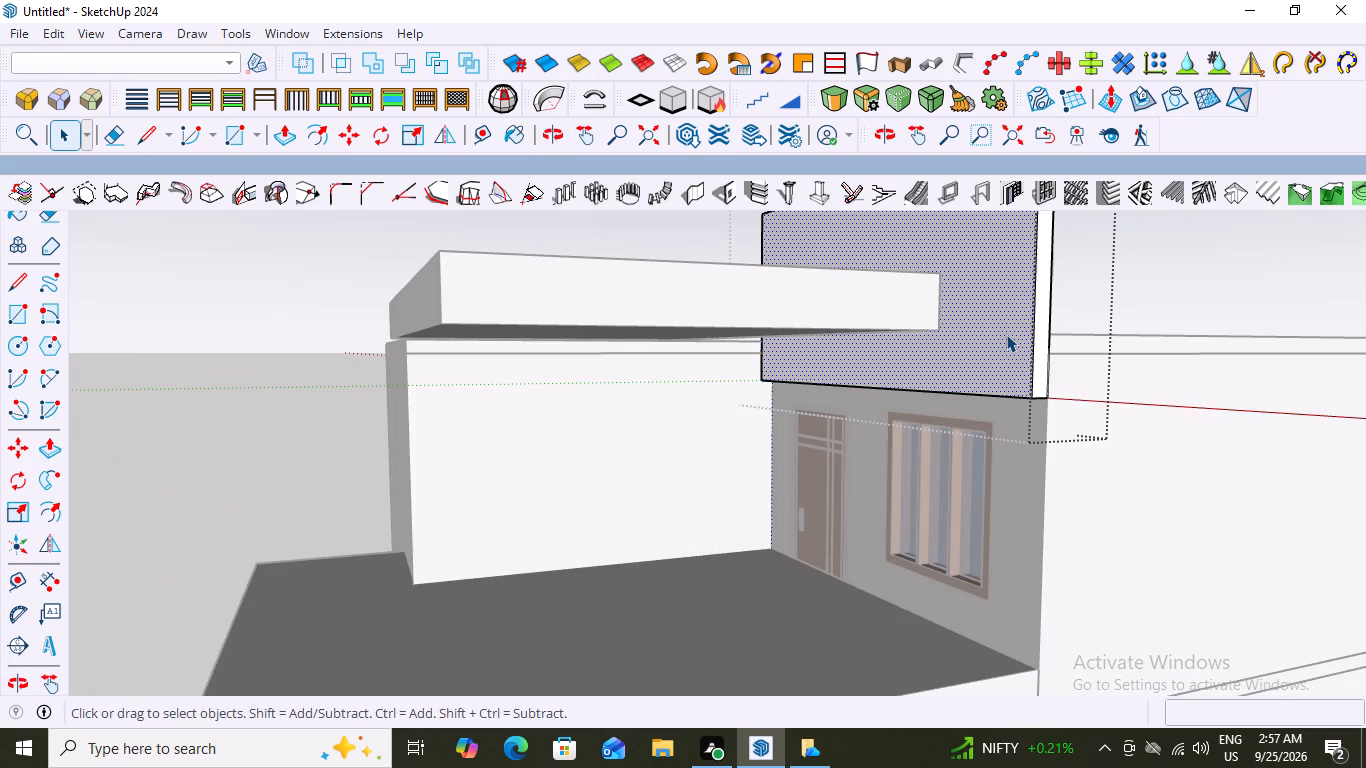
{"action": "key", "text": "p"}
{"action": "left_click", "coordinate": [1006, 334]}
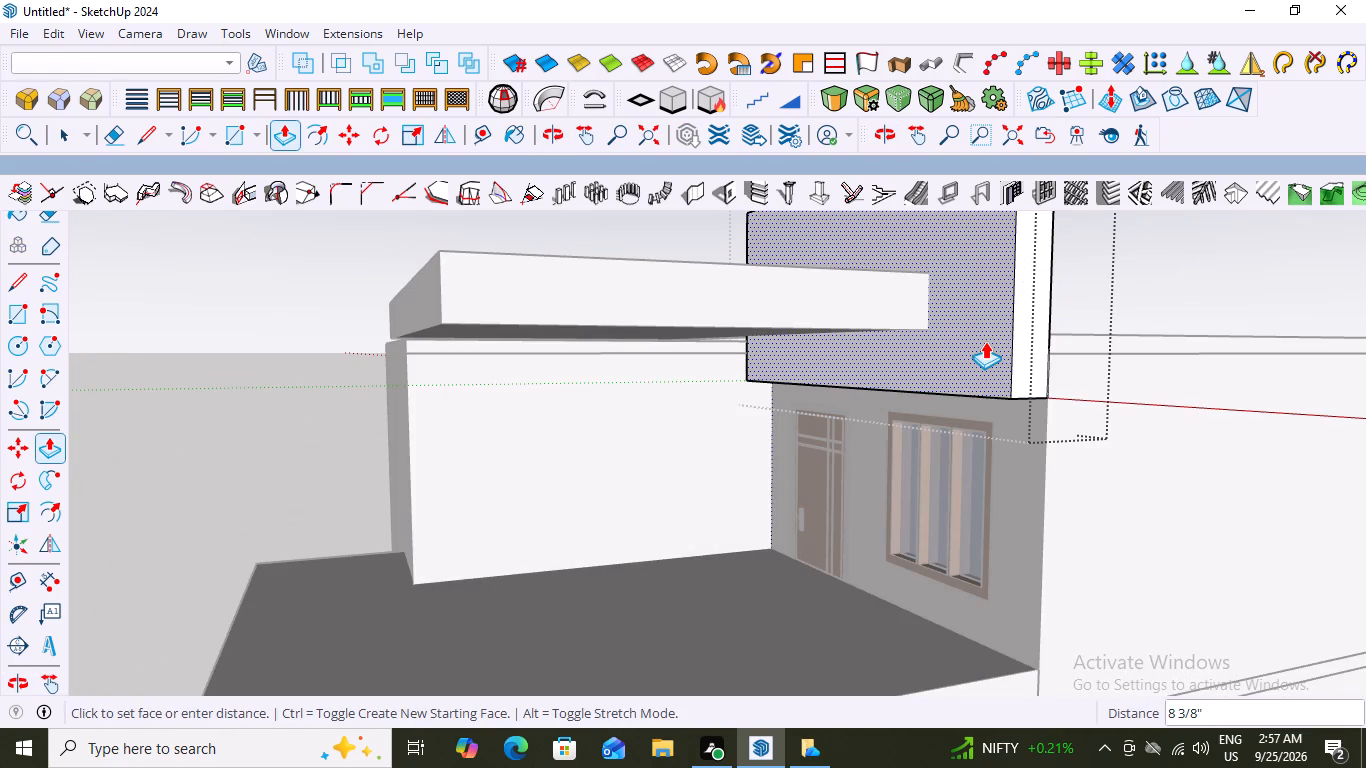
{"action": "left_click", "coordinate": [980, 343]}
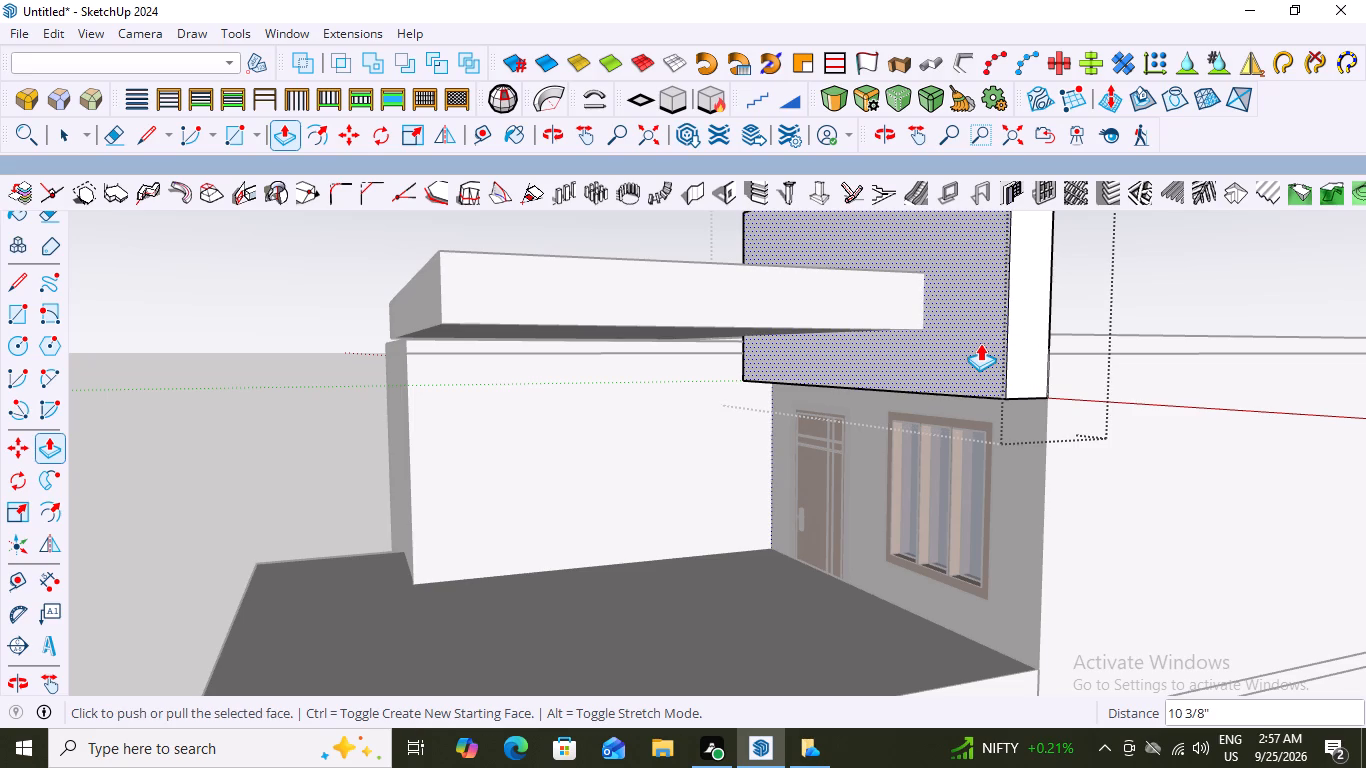
Examine the whole house from the front, below and slightly above, checking the thickened upright panel against the upper roof slab.
{"action": "key", "text": "space"}
{"action": "scroll", "coordinate": [985, 341], "scroll_direction": "down", "scroll_amount": 10}
{"action": "middle_click_drag", "start_coordinate": [794, 390], "coordinate": [1022, 446]}
{"action": "scroll", "coordinate": [794, 390], "scroll_direction": "down", "scroll_amount": 1}
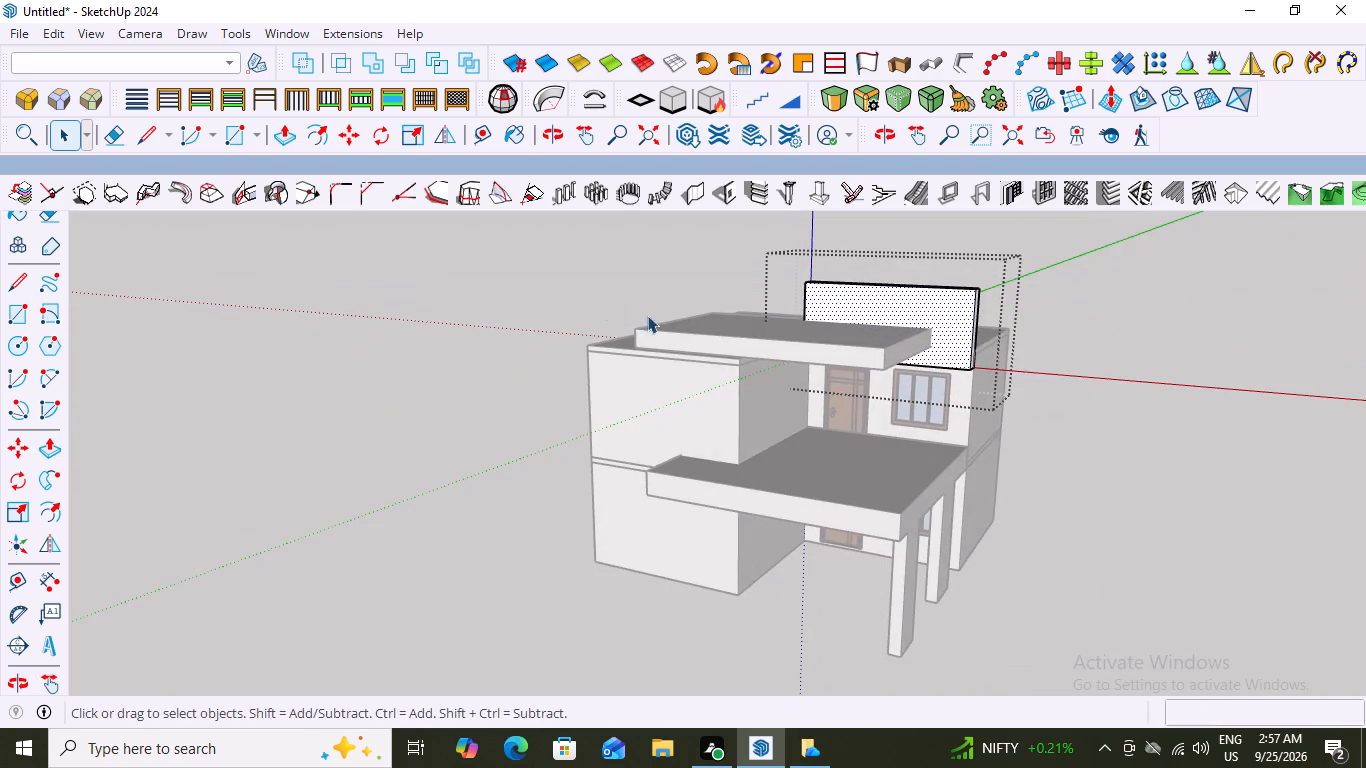
{"action": "left_click", "coordinate": [564, 280]}
{"action": "middle_click_drag", "start_coordinate": [956, 370], "coordinate": [1148, 228]}
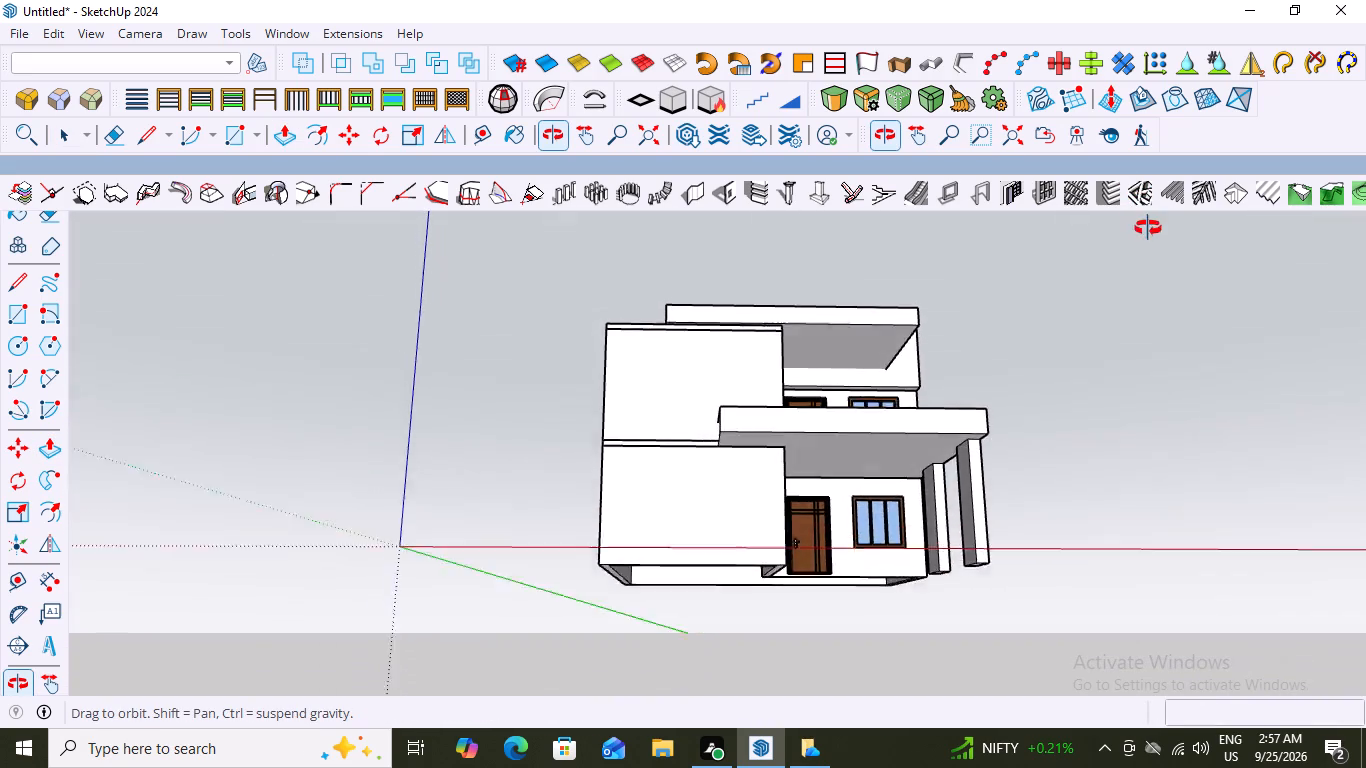
{"action": "middle_click_drag", "start_coordinate": [1148, 228], "coordinate": [1150, 246]}
{"action": "scroll", "coordinate": [879, 339], "scroll_direction": "up", "scroll_amount": 2}
{"action": "middle_click_drag", "start_coordinate": [882, 343], "coordinate": [881, 361]}
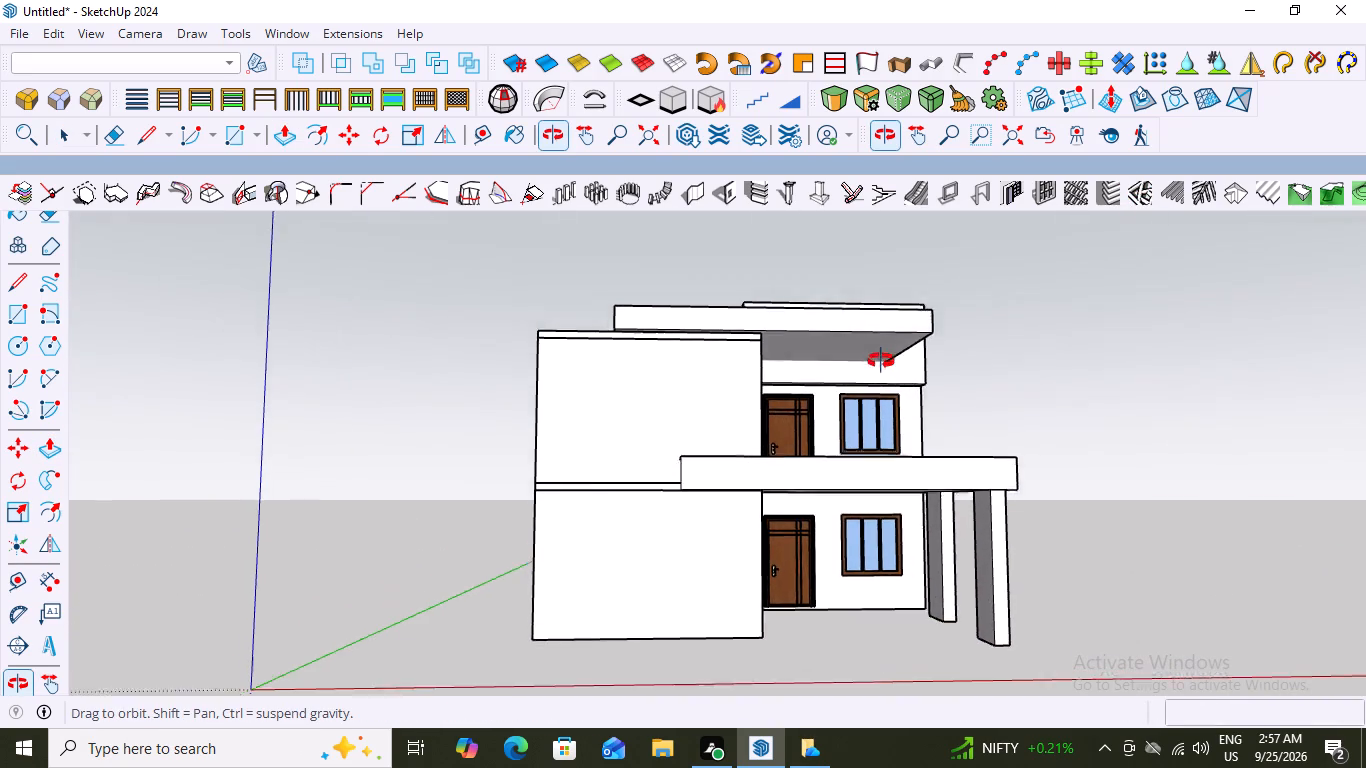
{"action": "middle_click_drag", "start_coordinate": [881, 361], "coordinate": [885, 435]}
{"action": "scroll", "coordinate": [883, 349], "scroll_direction": "down", "scroll_amount": 5}
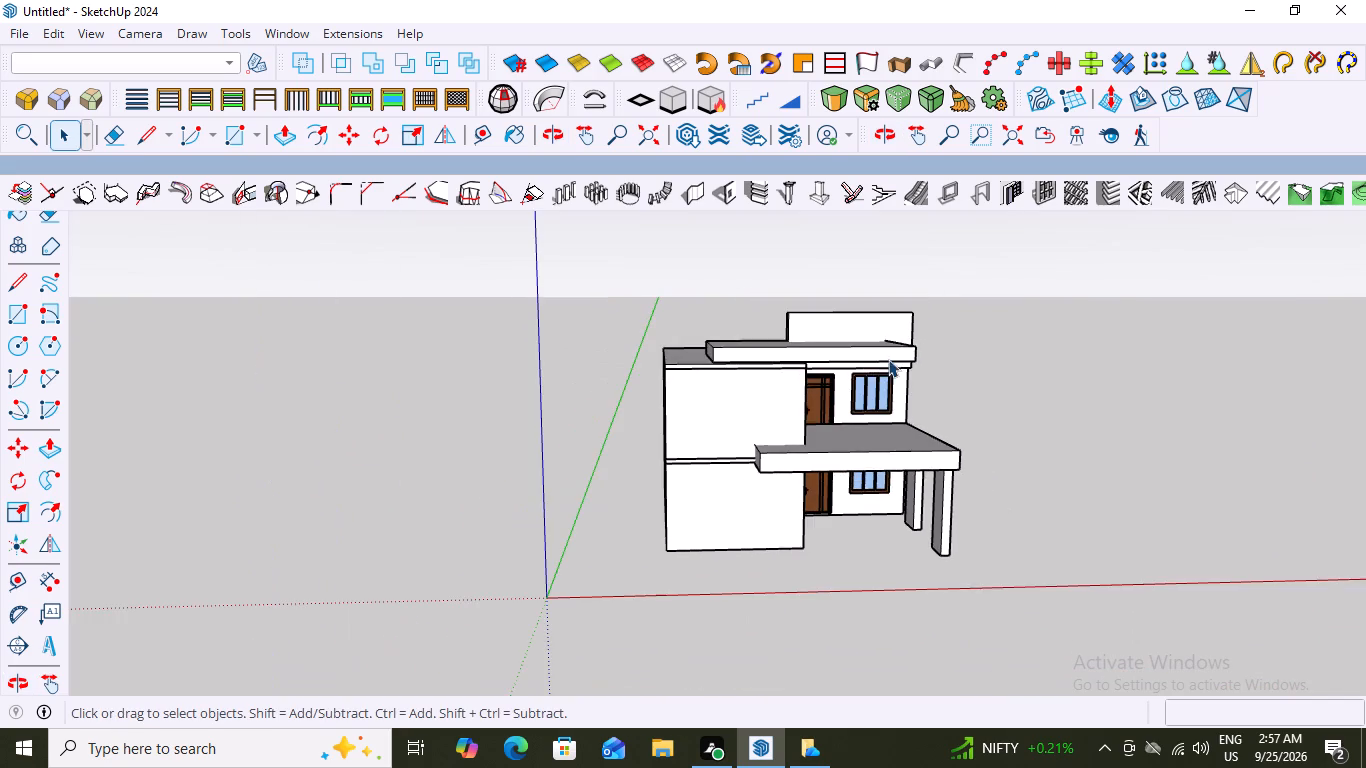
{"action": "middle_click_drag", "start_coordinate": [888, 359], "coordinate": [858, 341]}
{"action": "scroll", "coordinate": [858, 341], "scroll_direction": "up", "scroll_amount": 3}
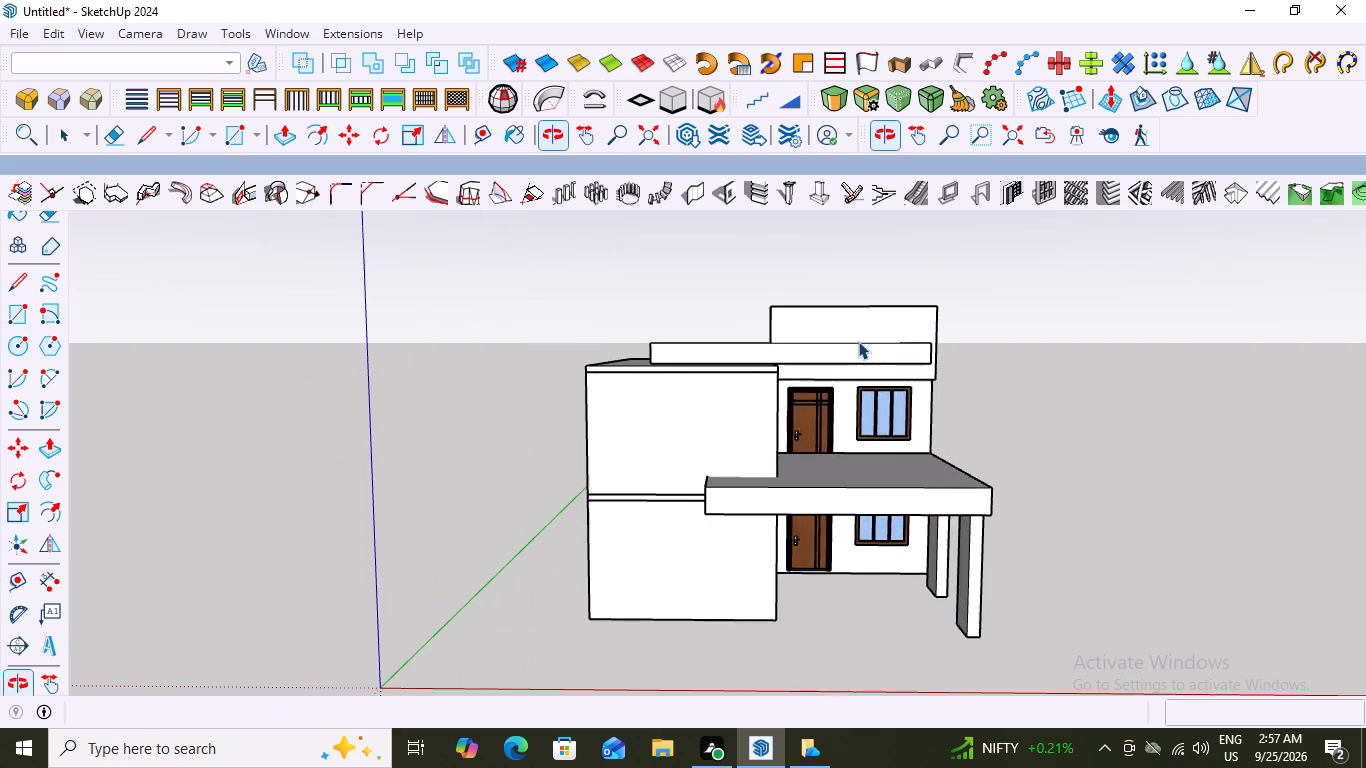
{"action": "scroll", "coordinate": [861, 344], "scroll_direction": "up", "scroll_amount": 2}
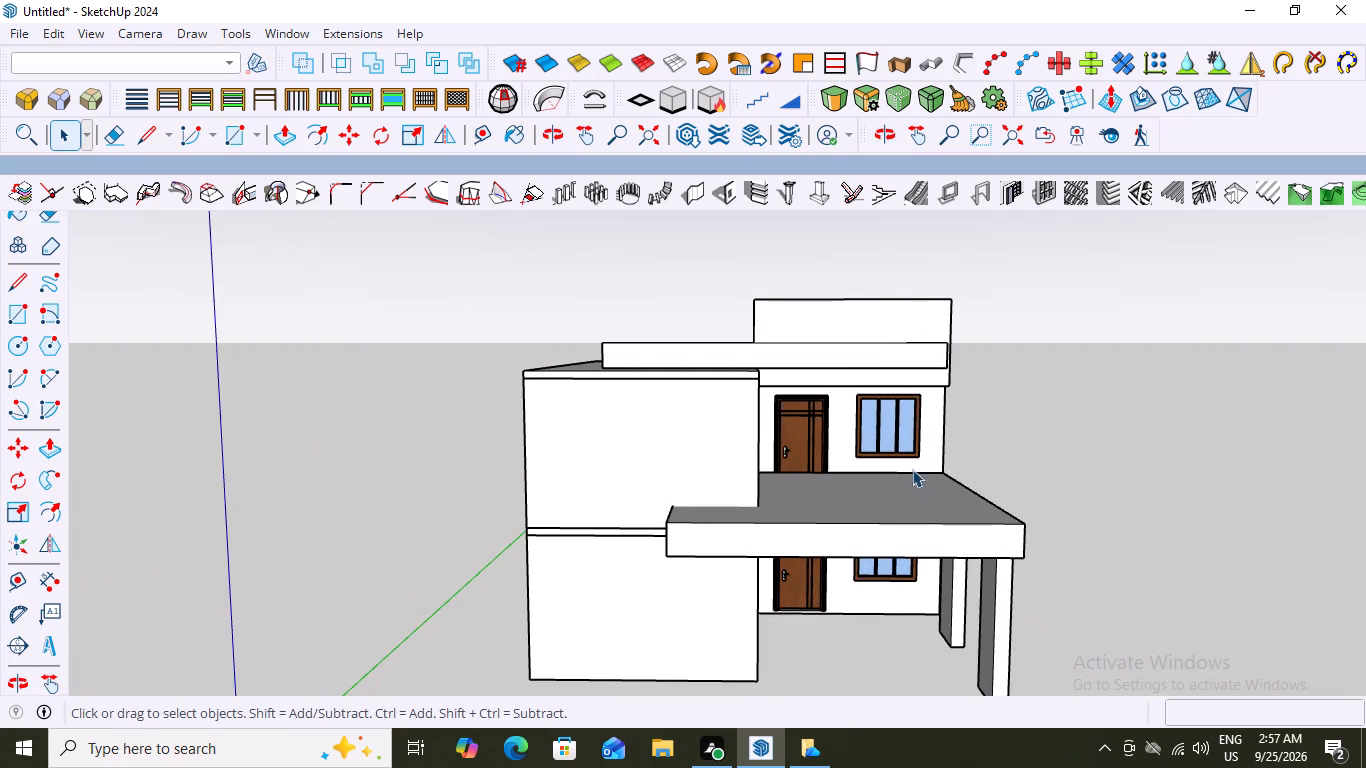
Examine the upper roof slab from above and the front, checking where it meets both ends of the upright panel.
{"action": "middle_click_drag", "start_coordinate": [891, 288], "coordinate": [913, 498]}
{"action": "middle_click_drag", "start_coordinate": [912, 269], "coordinate": [944, 347]}
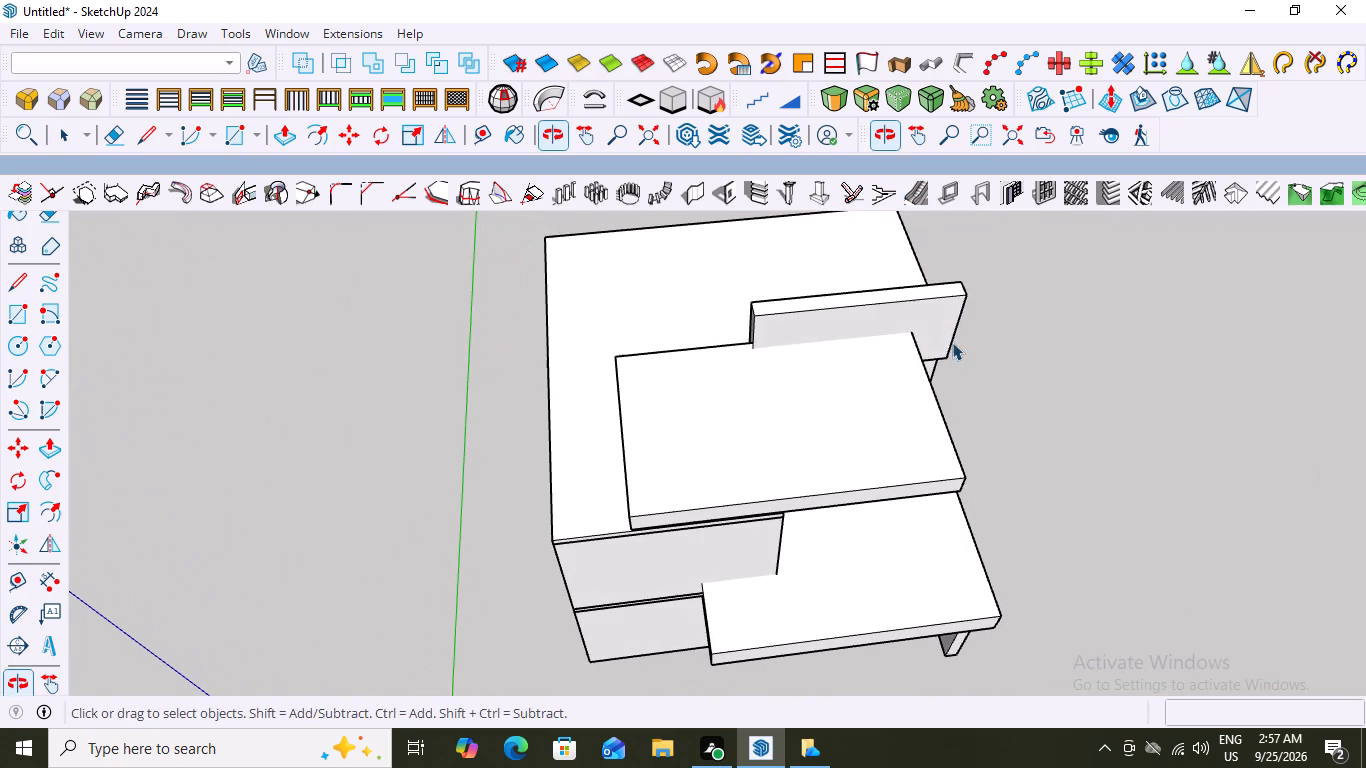
{"action": "middle_click_drag", "start_coordinate": [947, 297], "coordinate": [904, 198]}
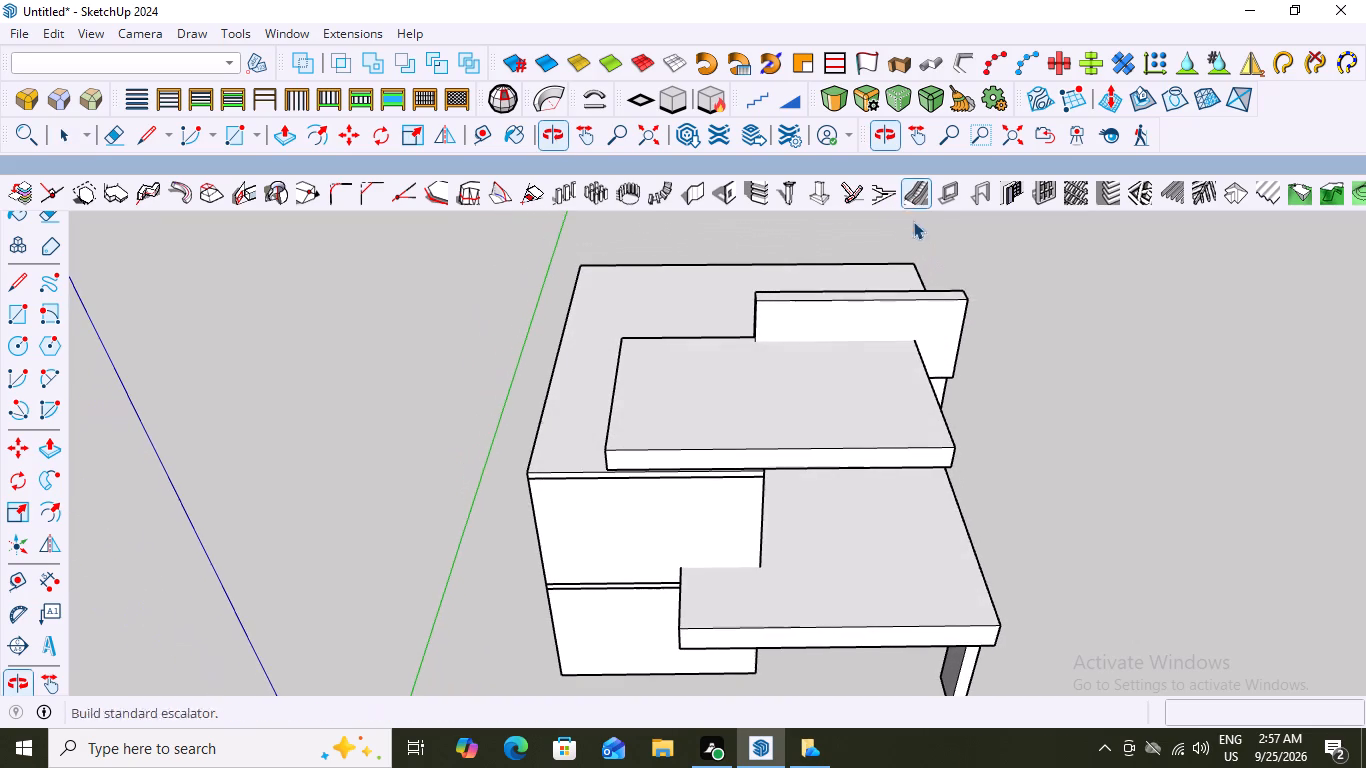
{"action": "scroll", "coordinate": [963, 342], "scroll_direction": "up", "scroll_amount": 2}
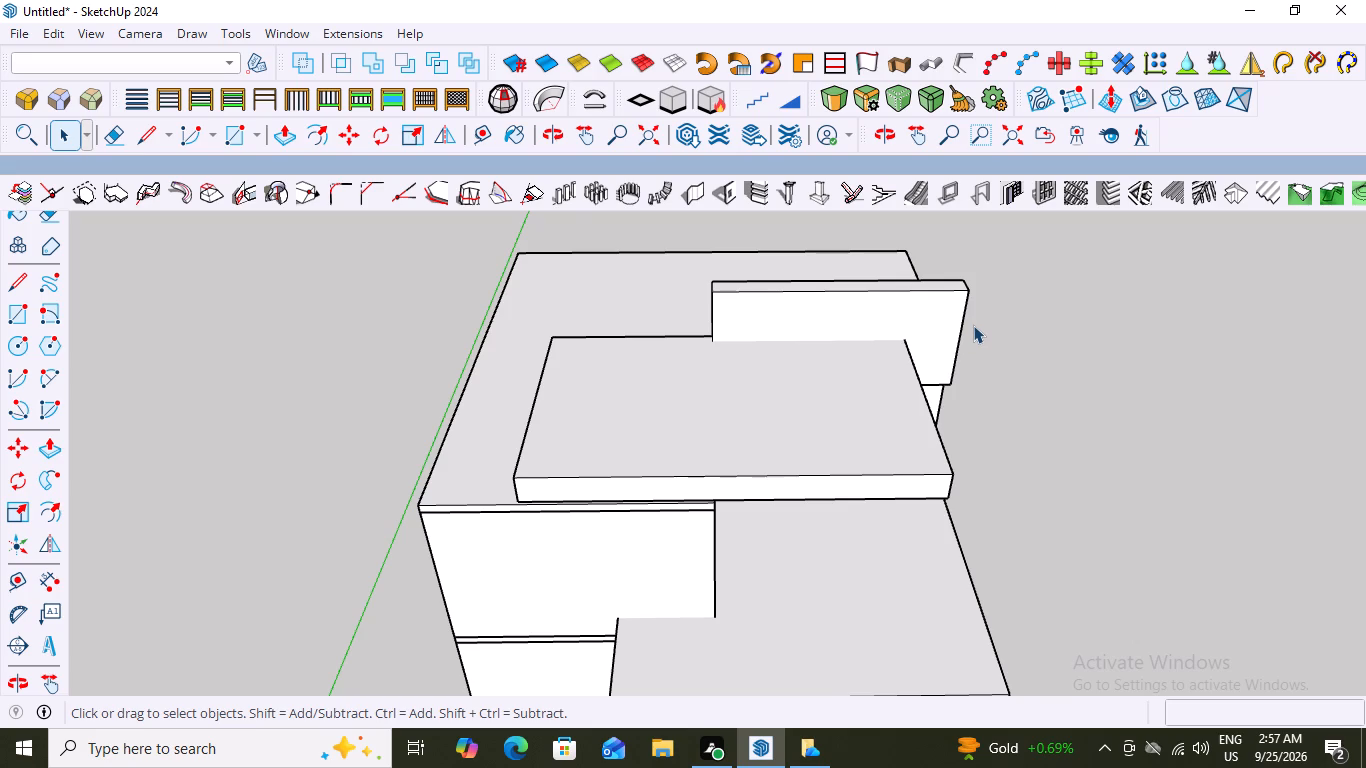
{"action": "middle_click_drag", "start_coordinate": [974, 322], "coordinate": [820, 229]}
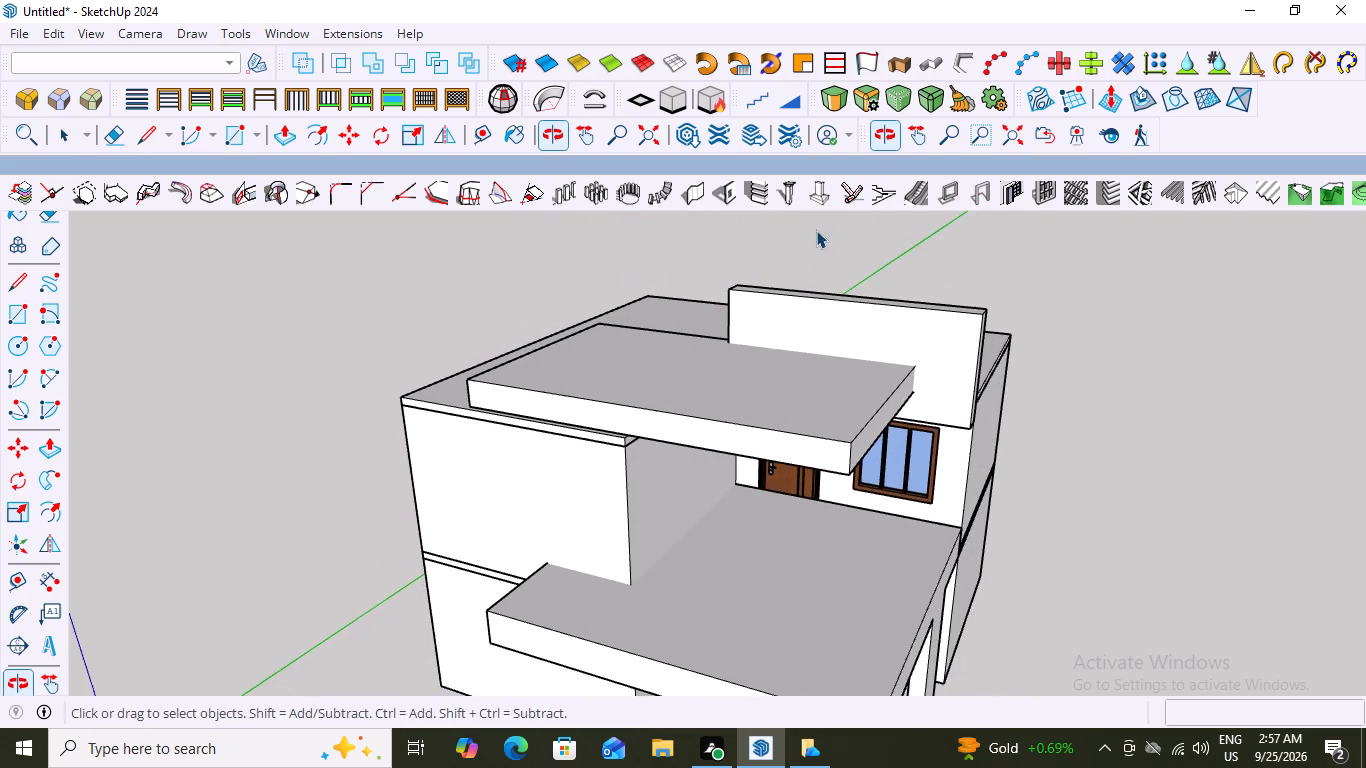
{"action": "scroll", "coordinate": [902, 395], "scroll_direction": "up", "scroll_amount": 2}
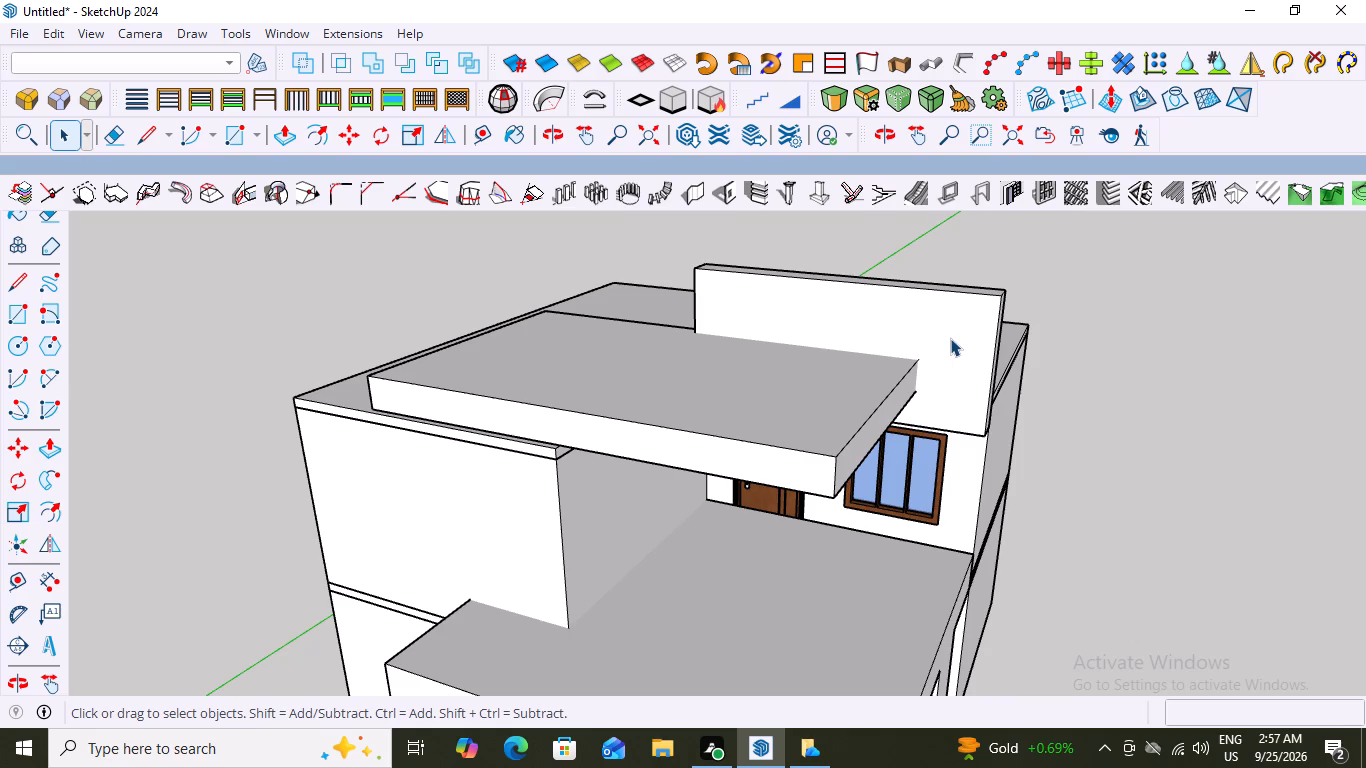
{"action": "middle_click_drag", "start_coordinate": [1028, 365], "coordinate": [1190, 248]}
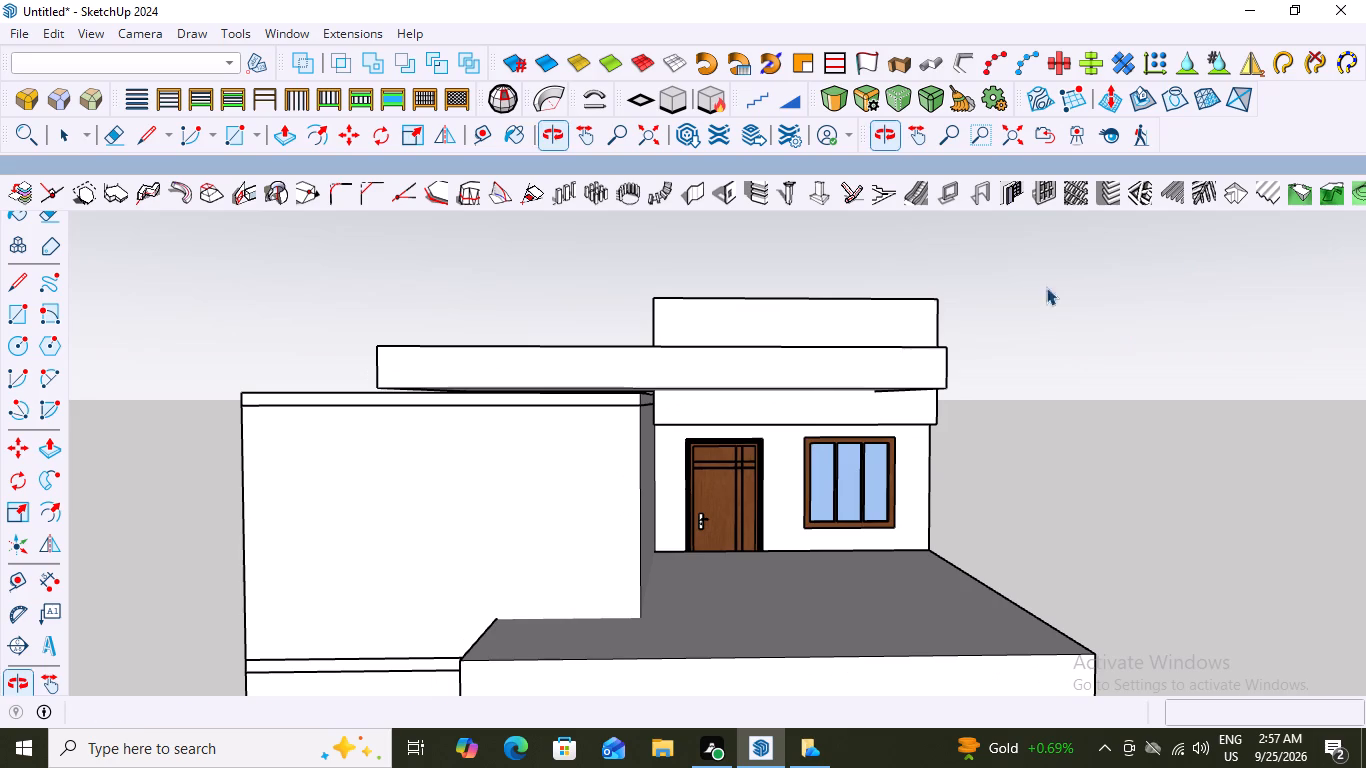
{"action": "scroll", "coordinate": [786, 328], "scroll_direction": "up", "scroll_amount": 2}
{"action": "middle_click_drag", "start_coordinate": [816, 288], "coordinate": [821, 450]}
{"action": "scroll", "coordinate": [821, 449], "scroll_direction": "up", "scroll_amount": 1}
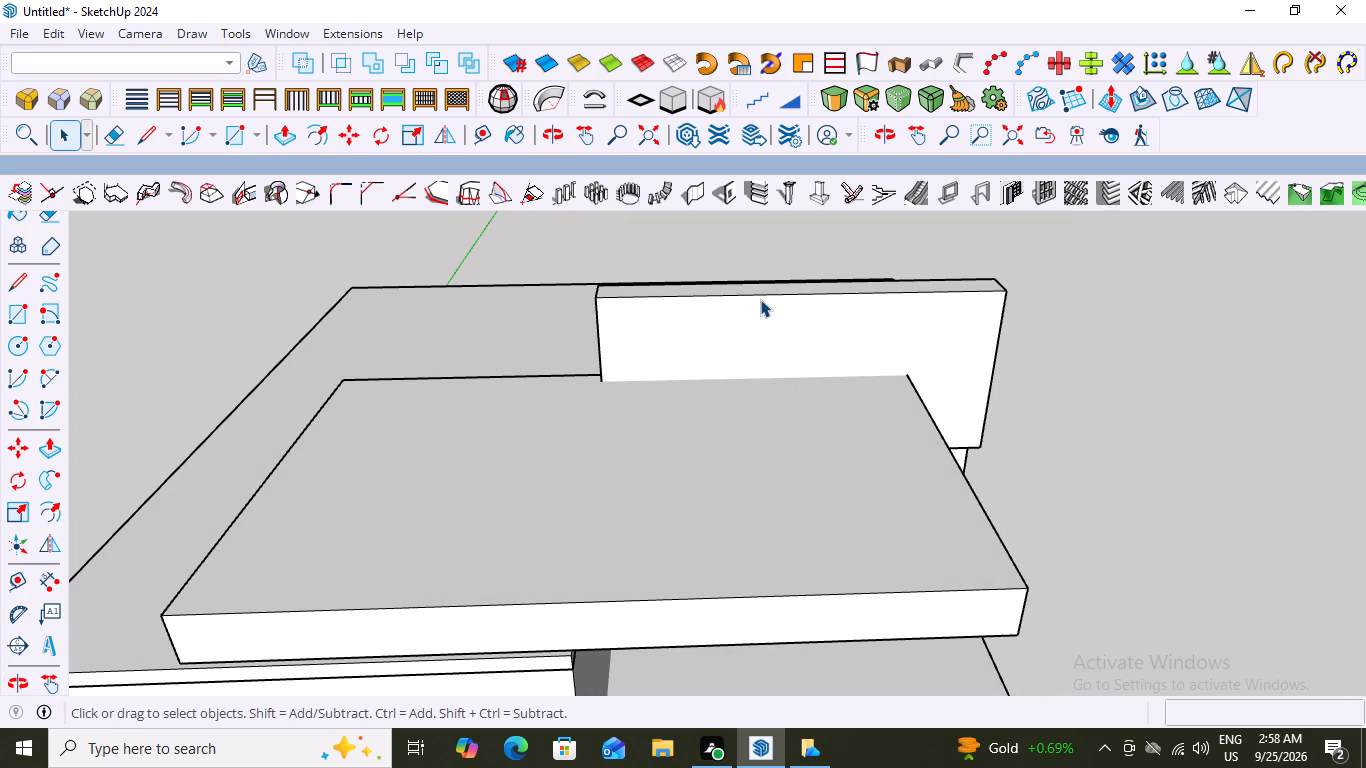
{"action": "scroll", "coordinate": [889, 340], "scroll_direction": "up", "scroll_amount": 2}
{"action": "scroll", "coordinate": [889, 340], "scroll_direction": "down", "scroll_amount": 6}
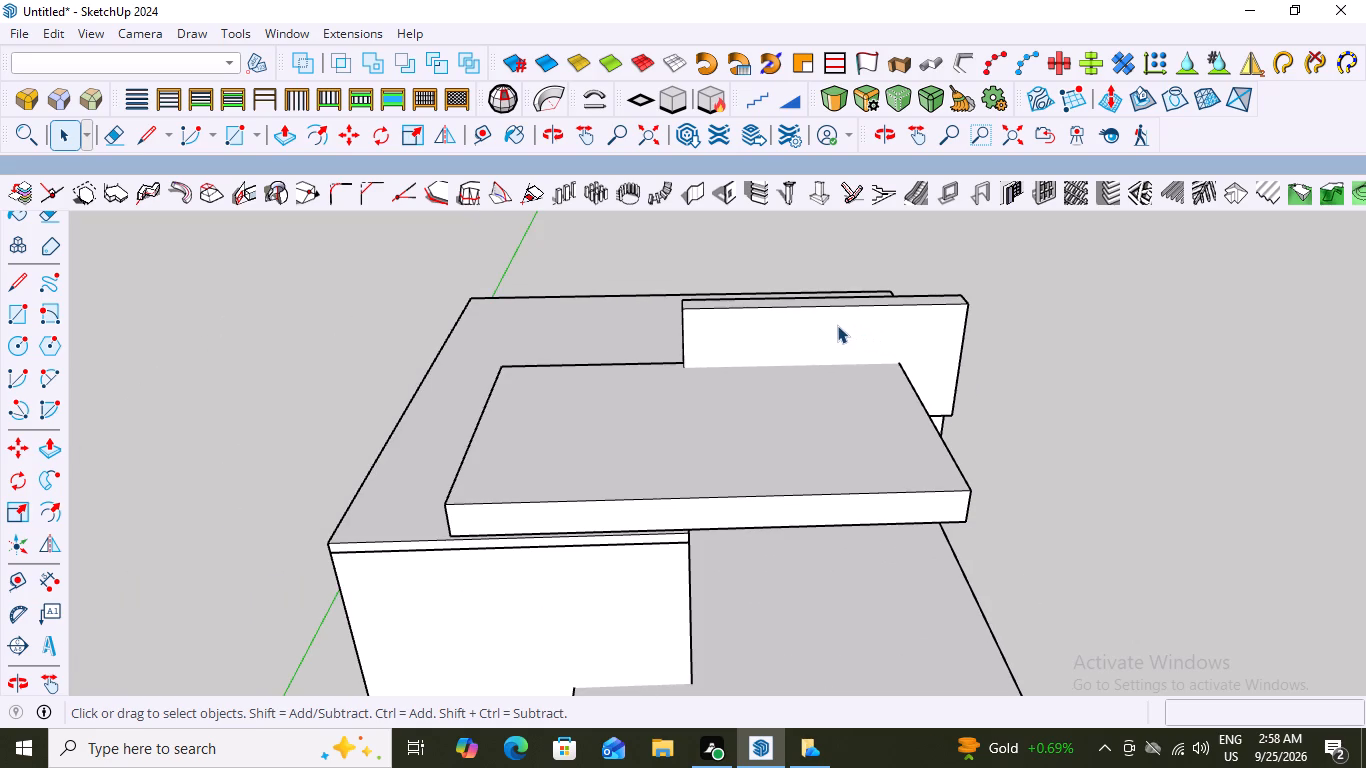
Draw a rectangle about 3' 2" by 3' 6" on the upright panel's front face at the blank-wall end, from top corner to slab surface.
{"action": "key", "text": "r"}
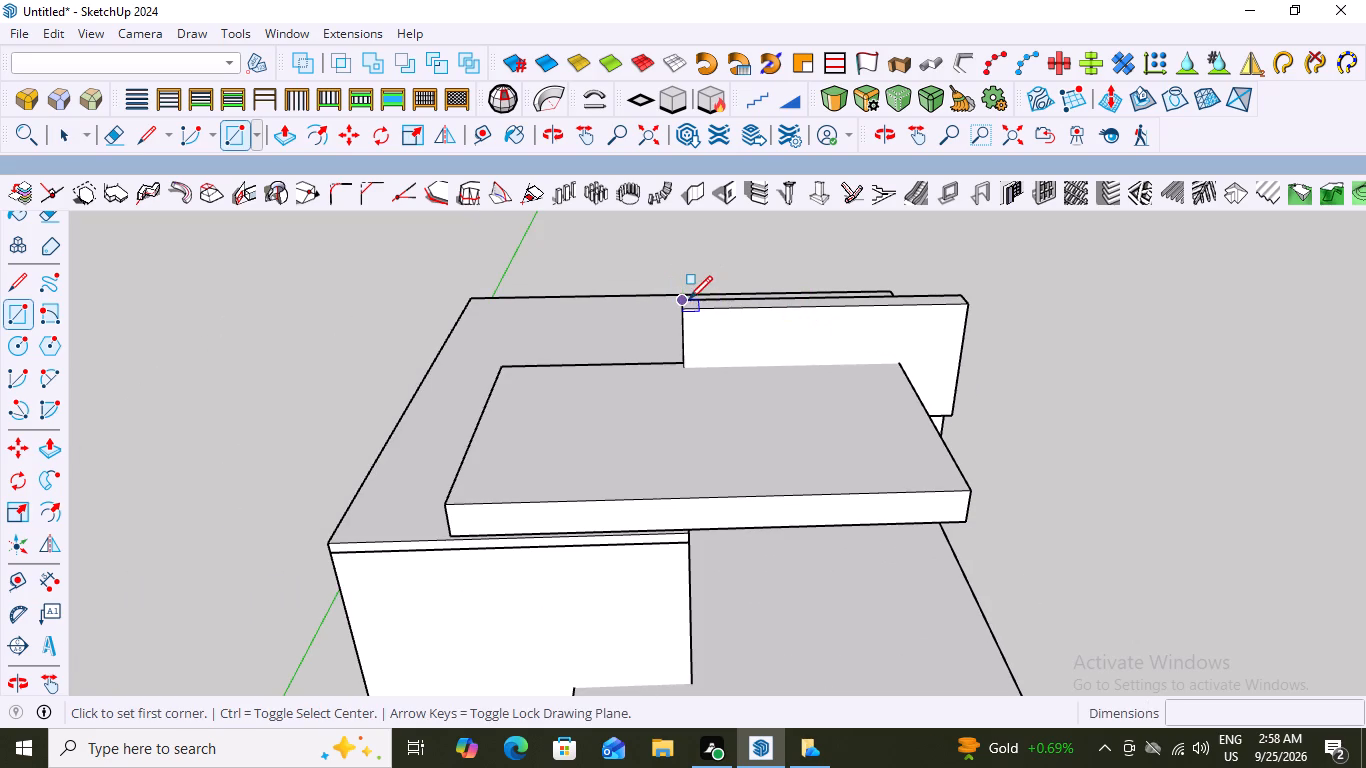
{"action": "scroll", "coordinate": [701, 312], "scroll_direction": "up", "scroll_amount": 8}
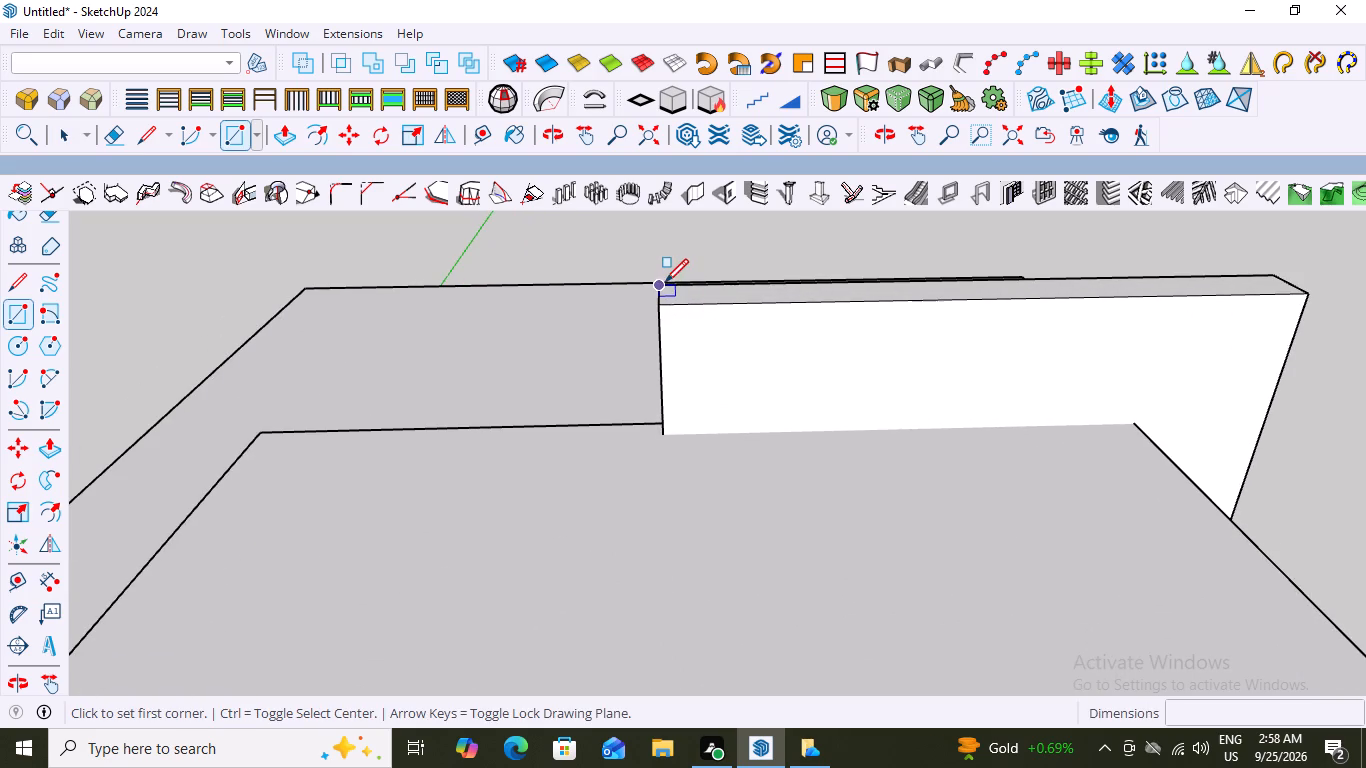
{"action": "left_click", "coordinate": [662, 282]}
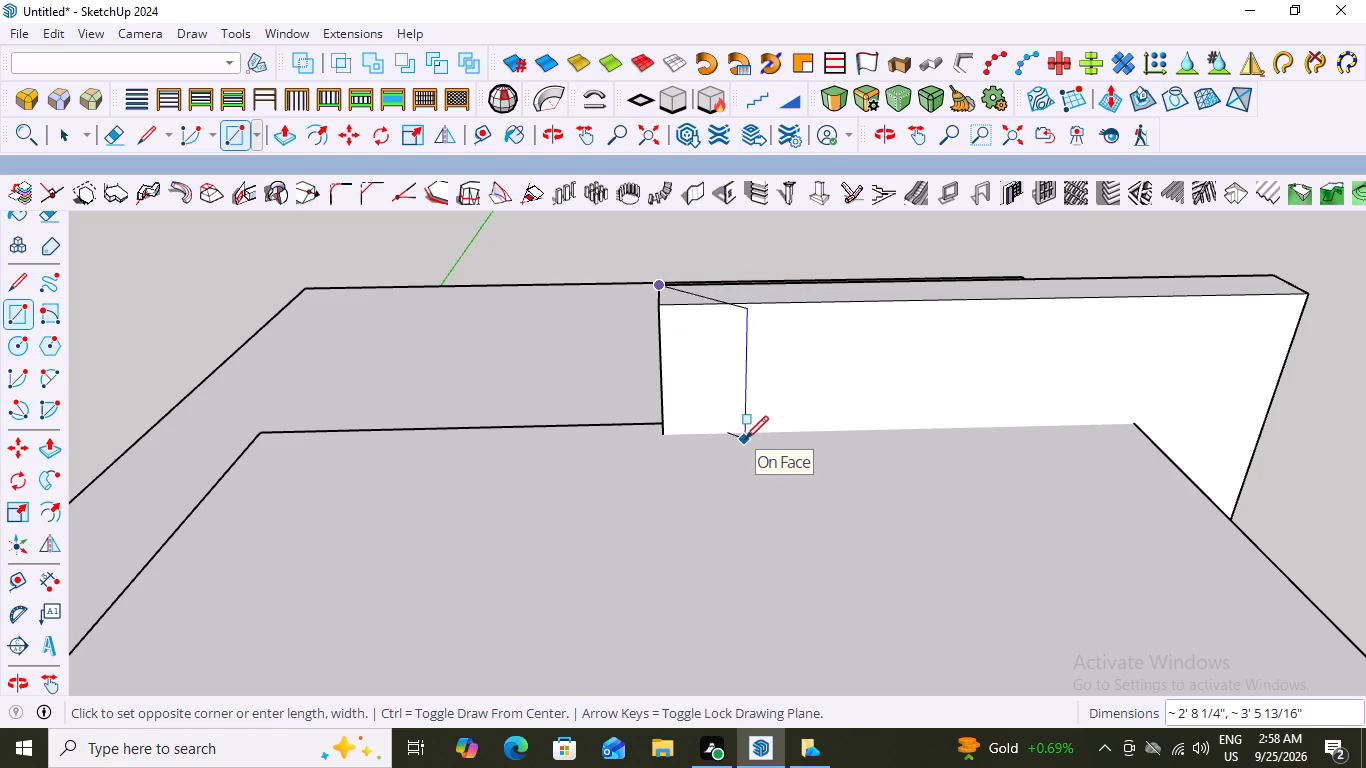
{"action": "key", "text": "Escape"}
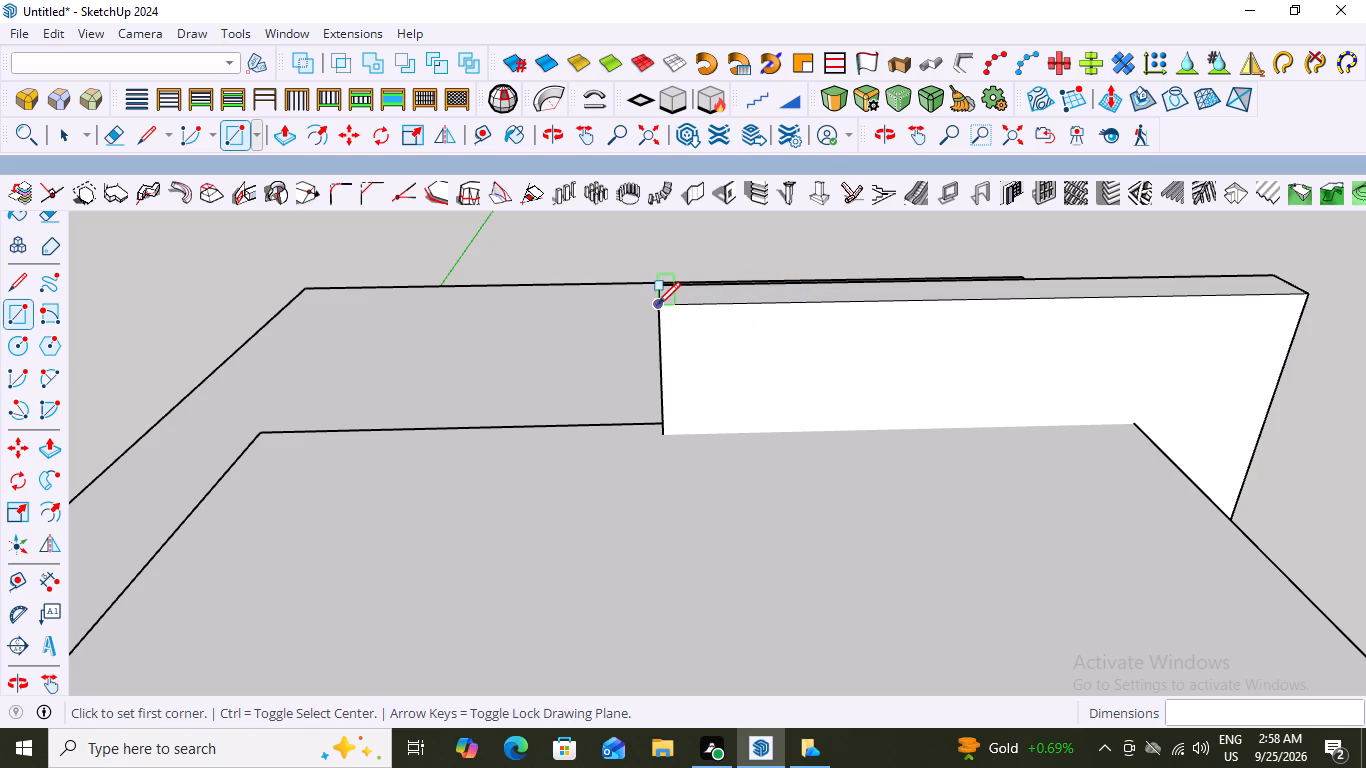
{"action": "left_click", "coordinate": [657, 305]}
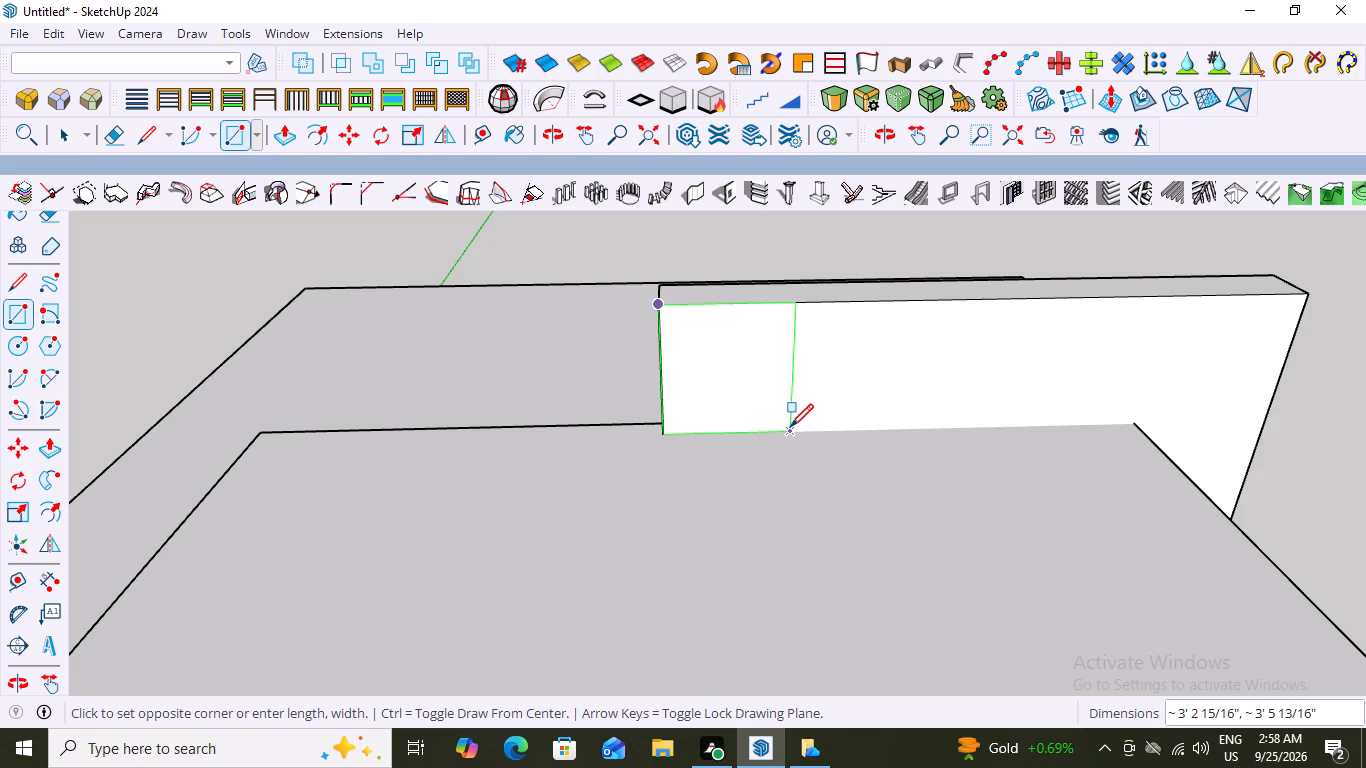
{"action": "left_click", "coordinate": [784, 427]}
{"action": "scroll", "coordinate": [735, 425], "scroll_direction": "down", "scroll_amount": 8}
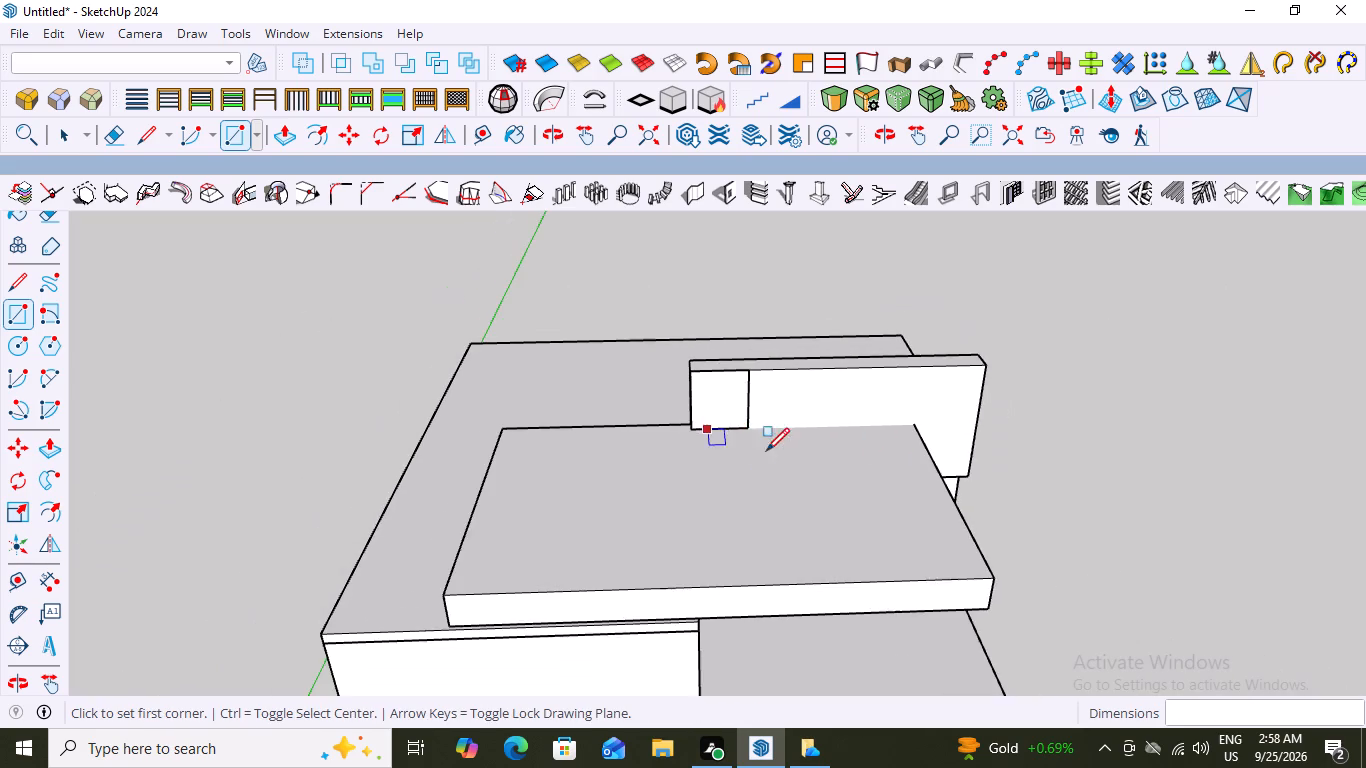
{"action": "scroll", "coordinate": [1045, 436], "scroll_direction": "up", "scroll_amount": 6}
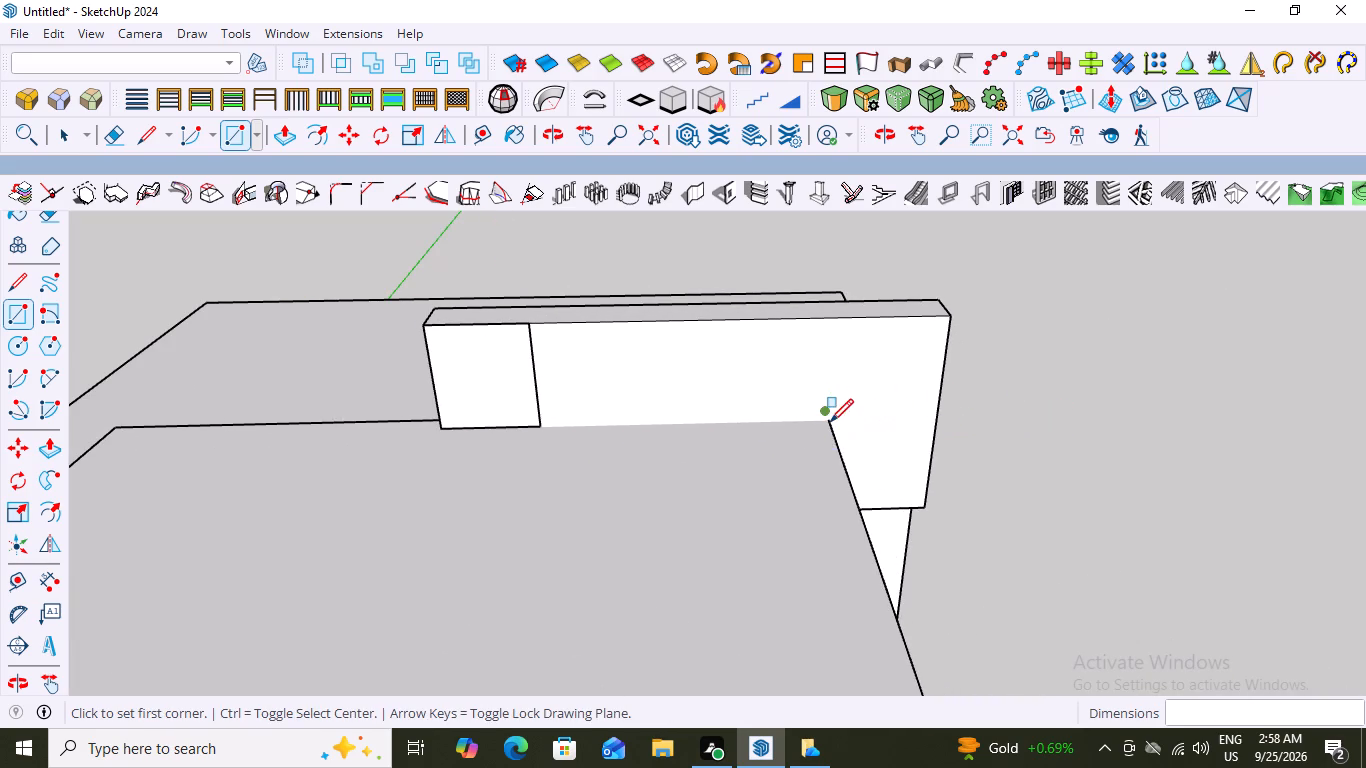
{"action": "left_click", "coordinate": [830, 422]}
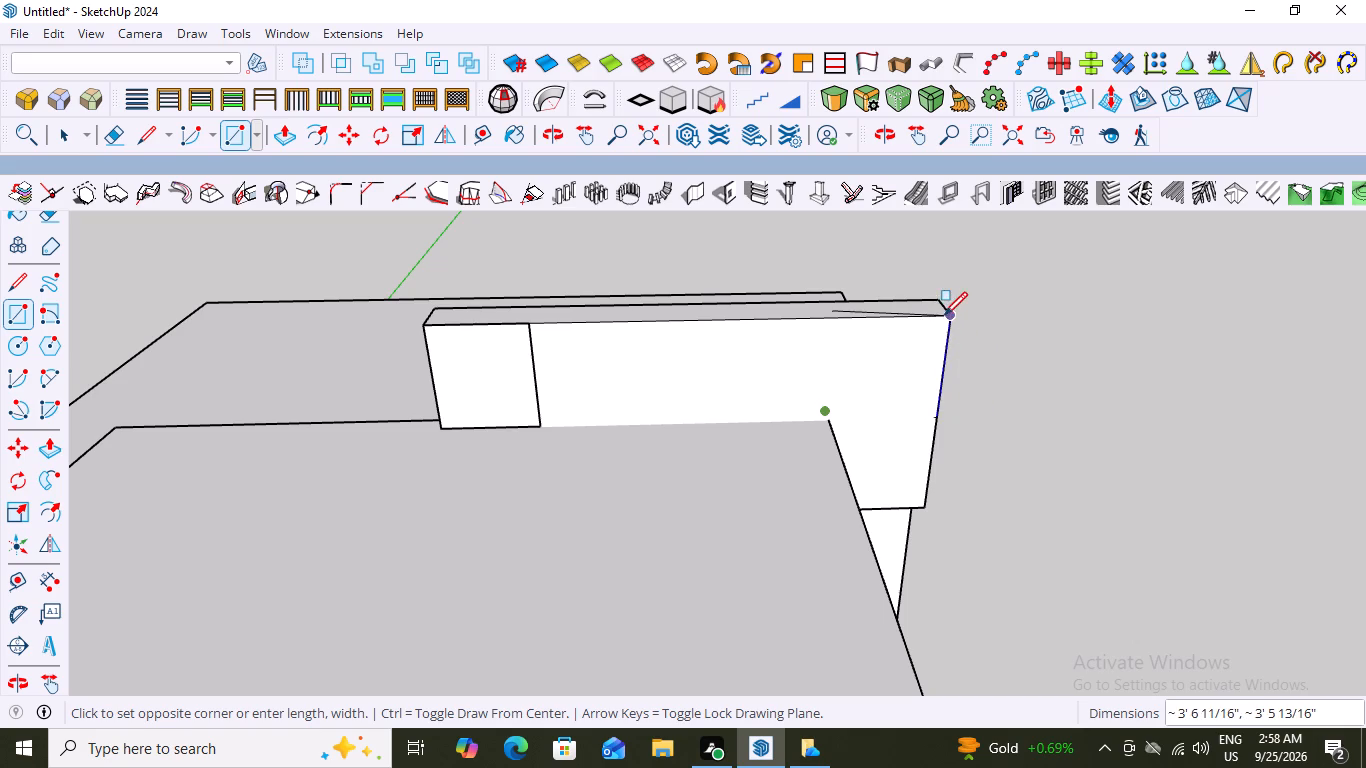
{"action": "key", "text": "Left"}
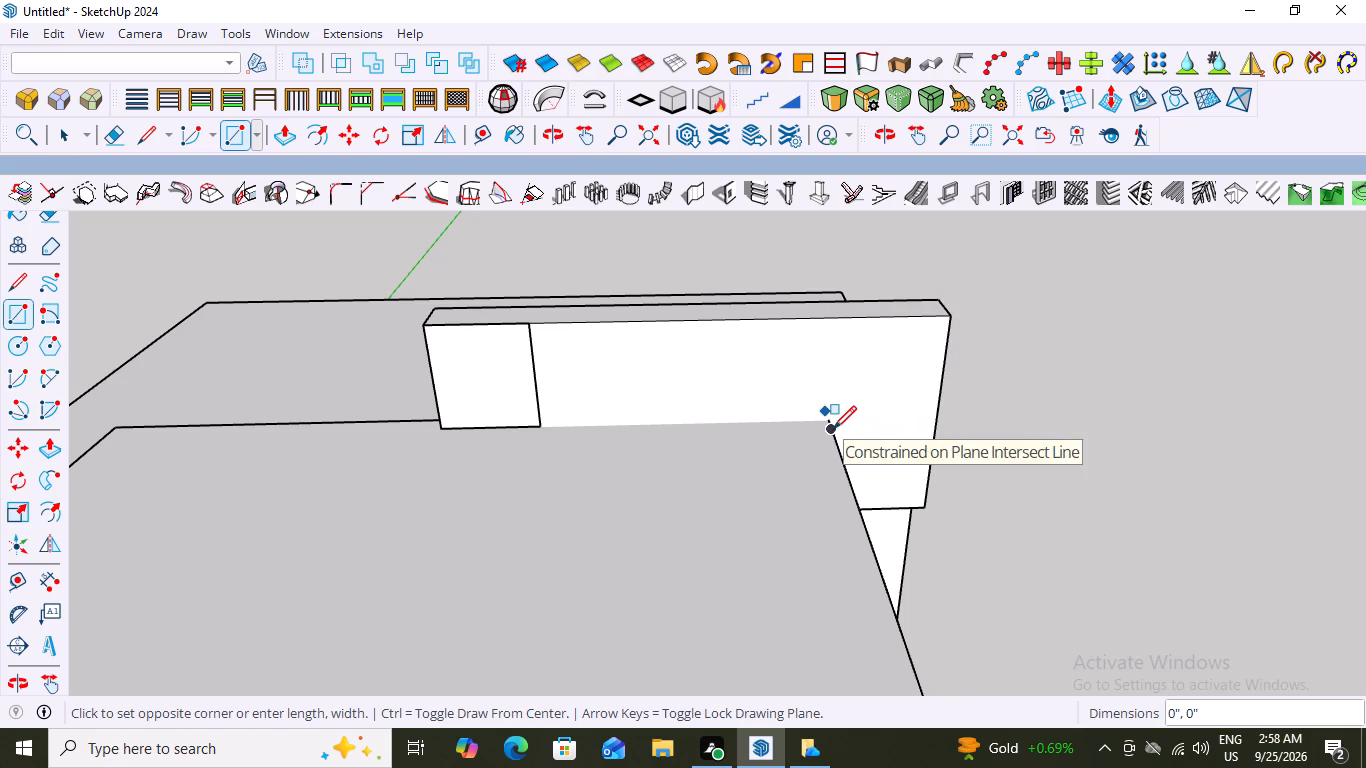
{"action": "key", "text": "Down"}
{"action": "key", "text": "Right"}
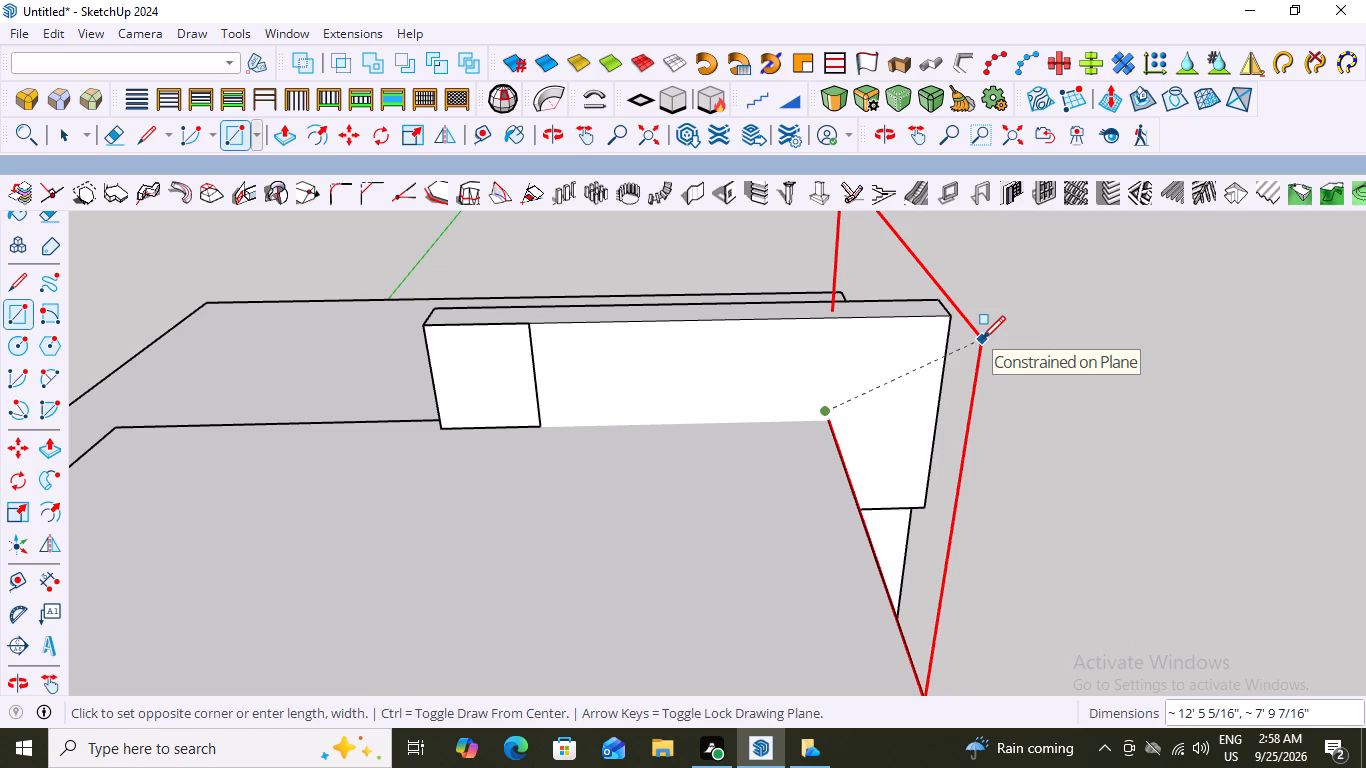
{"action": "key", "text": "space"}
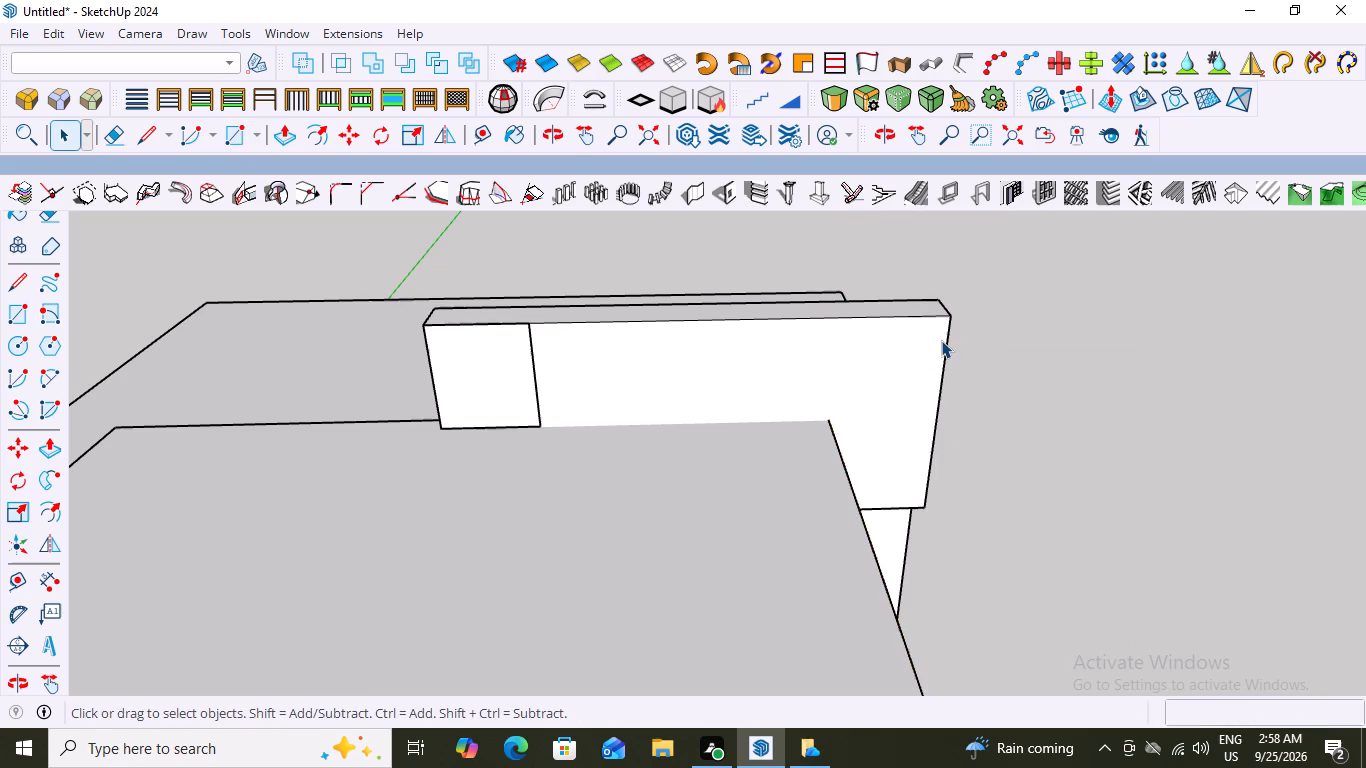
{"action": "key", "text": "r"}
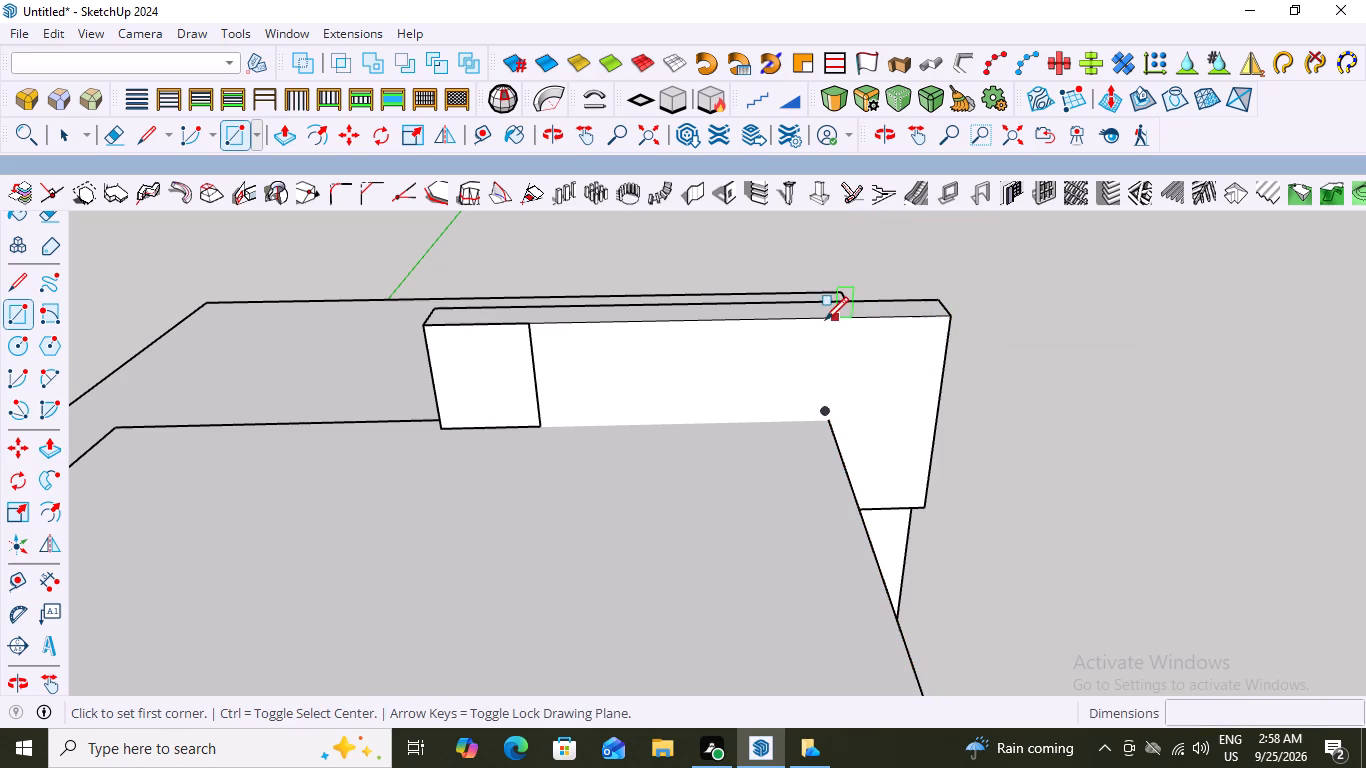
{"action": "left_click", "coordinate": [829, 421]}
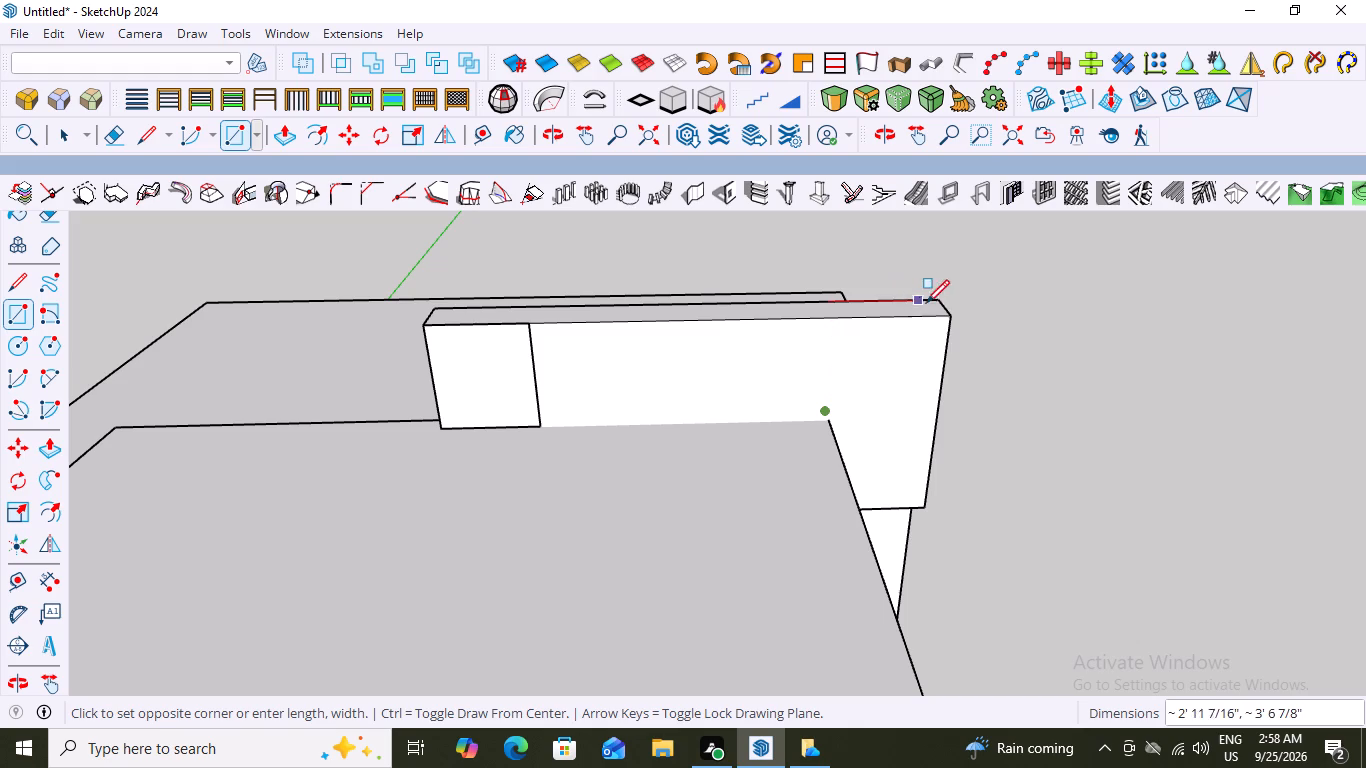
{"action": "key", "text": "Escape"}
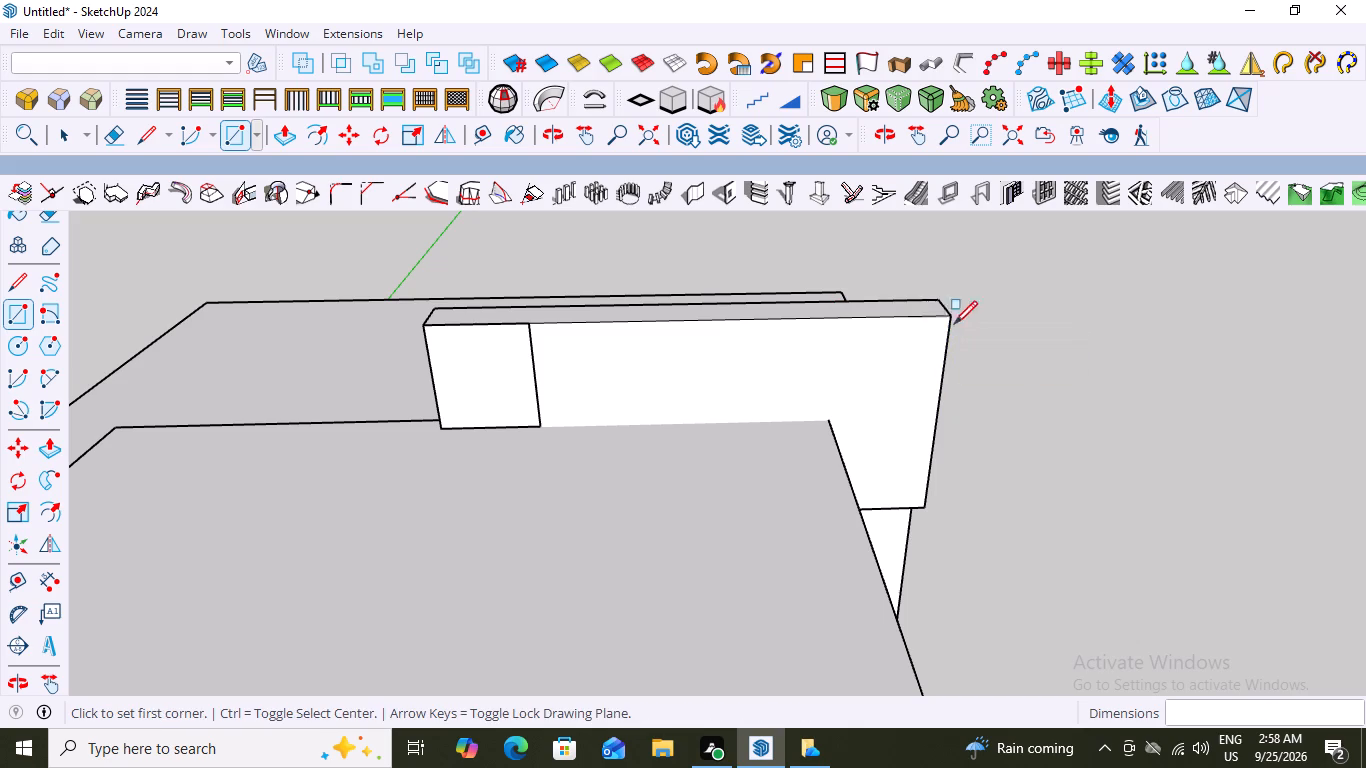
Draw a rectangle about 3' 6" by 3' 6" on the panel's front face, from the window-side top corner to the slab's rear corner.
{"action": "left_click", "coordinate": [946, 318]}
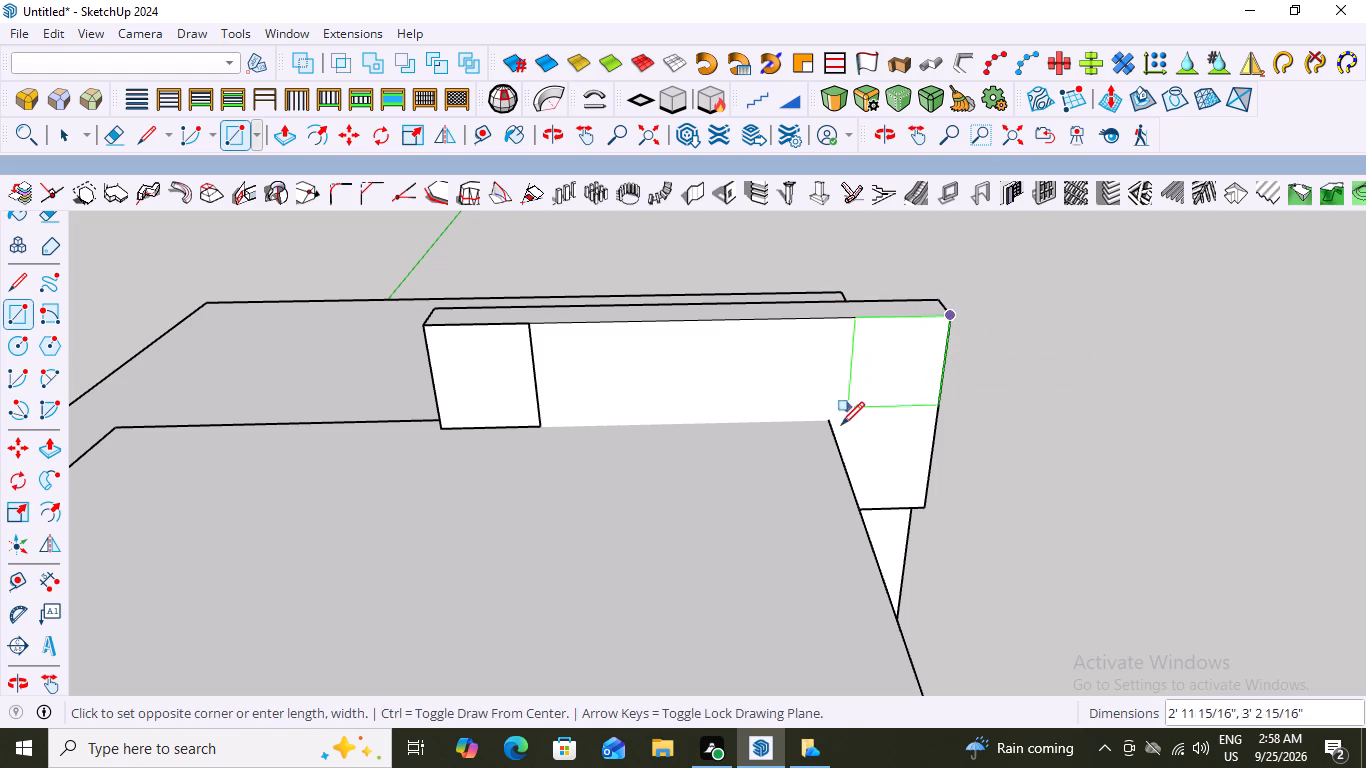
{"action": "left_click", "coordinate": [829, 426]}
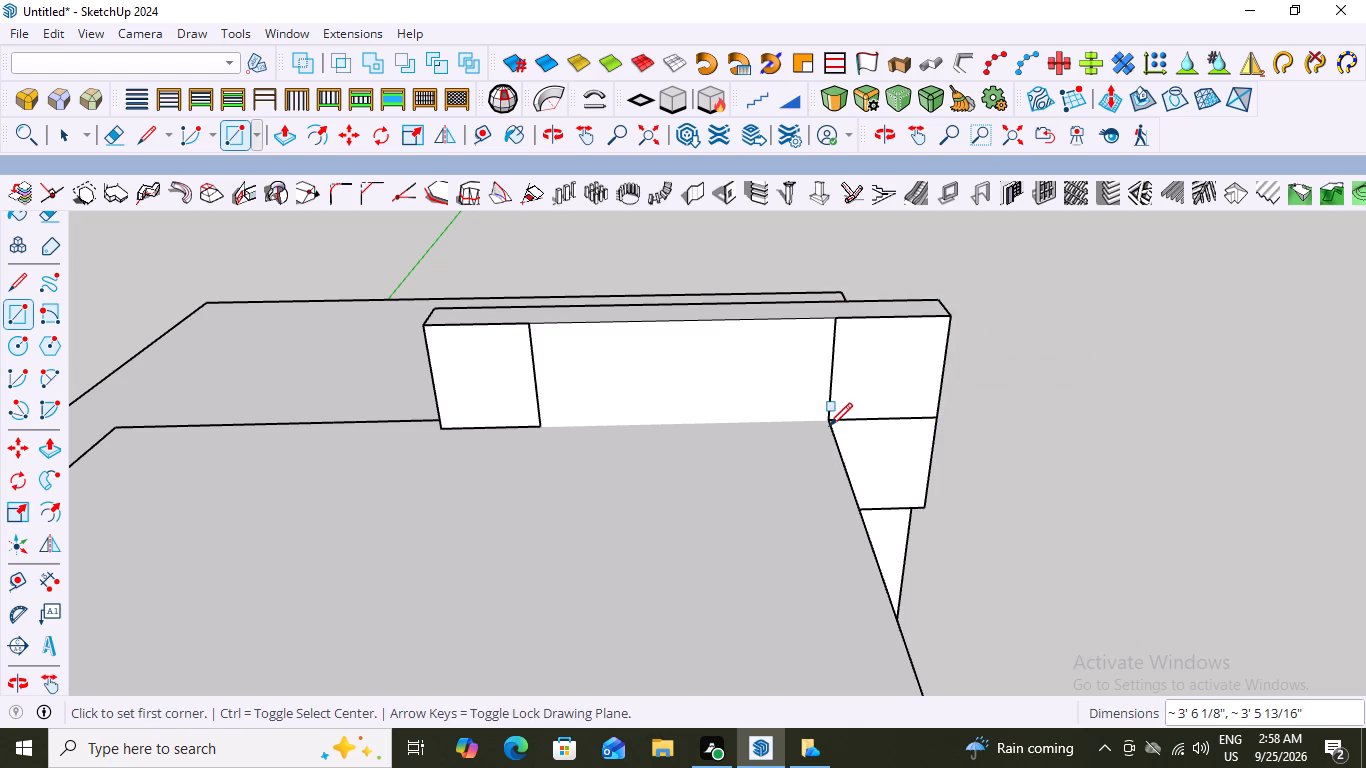
Push/Pull the rectangle at the panel's window-side end backward to the panel's rear face.
{"action": "key", "text": "v"}
{"action": "scroll", "coordinate": [989, 403], "scroll_direction": "down", "scroll_amount": 8}
{"action": "middle_click_drag", "start_coordinate": [985, 430], "coordinate": [752, 361]}
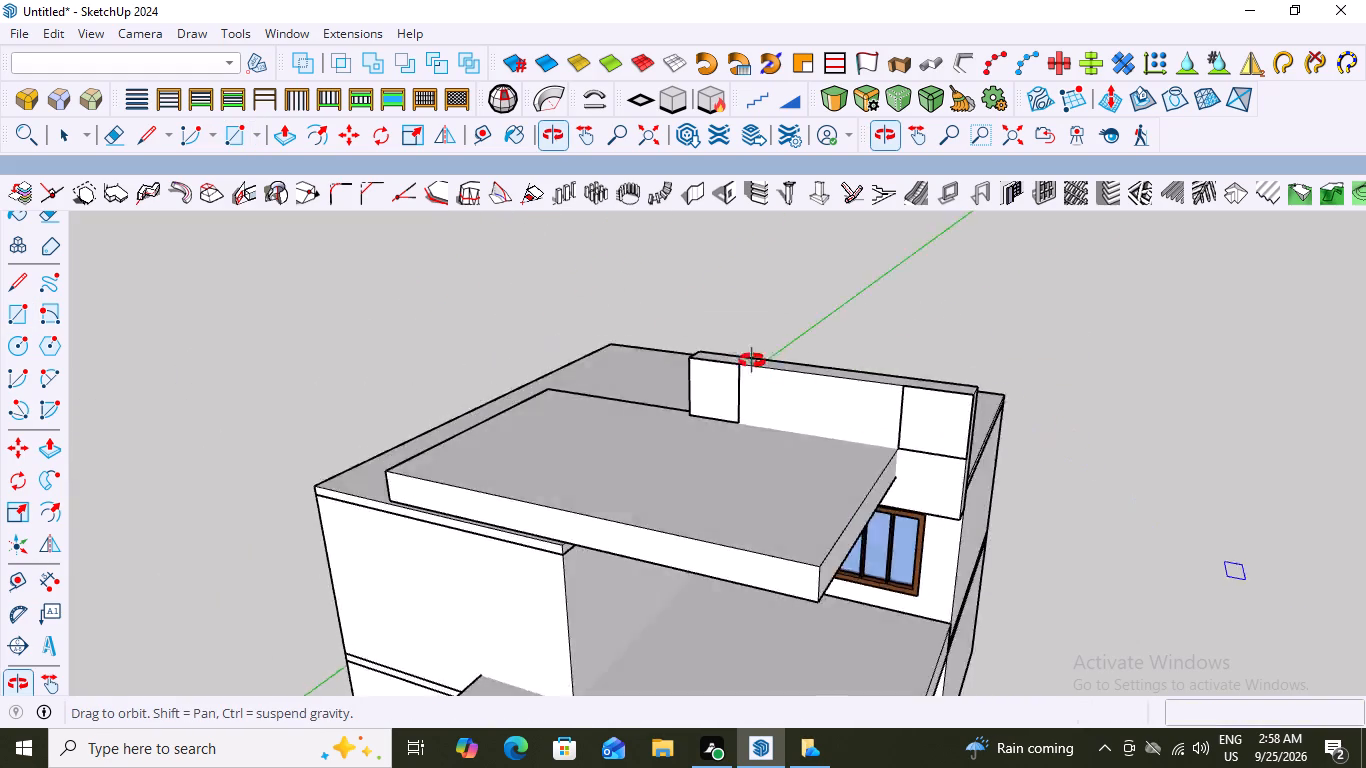
{"action": "middle_click_drag", "start_coordinate": [752, 361], "coordinate": [704, 339]}
{"action": "scroll", "coordinate": [964, 476], "scroll_direction": "up", "scroll_amount": 2}
{"action": "key", "text": "space"}
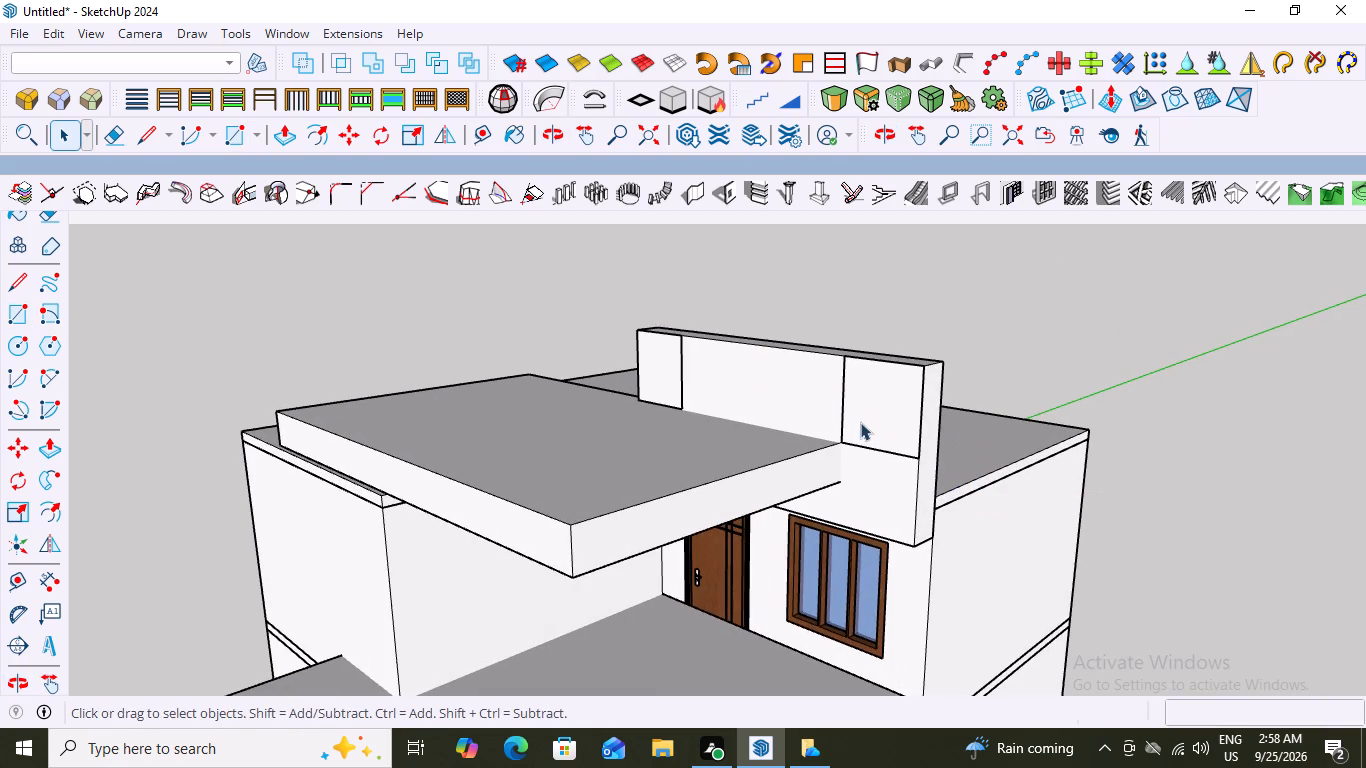
{"action": "triple_click", "coordinate": [896, 416]}
{"action": "double_click", "coordinate": [896, 416]}
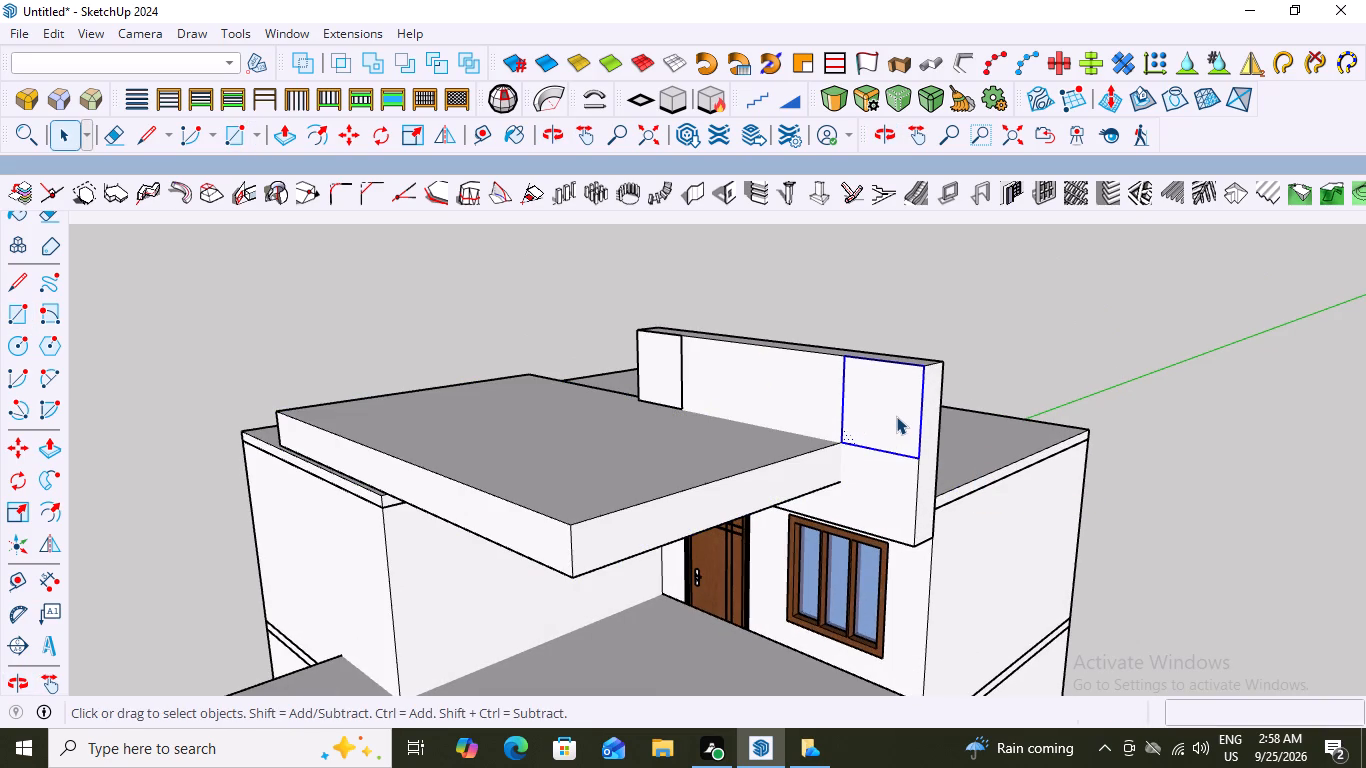
{"action": "key", "text": "p"}
{"action": "left_click", "coordinate": [897, 414]}
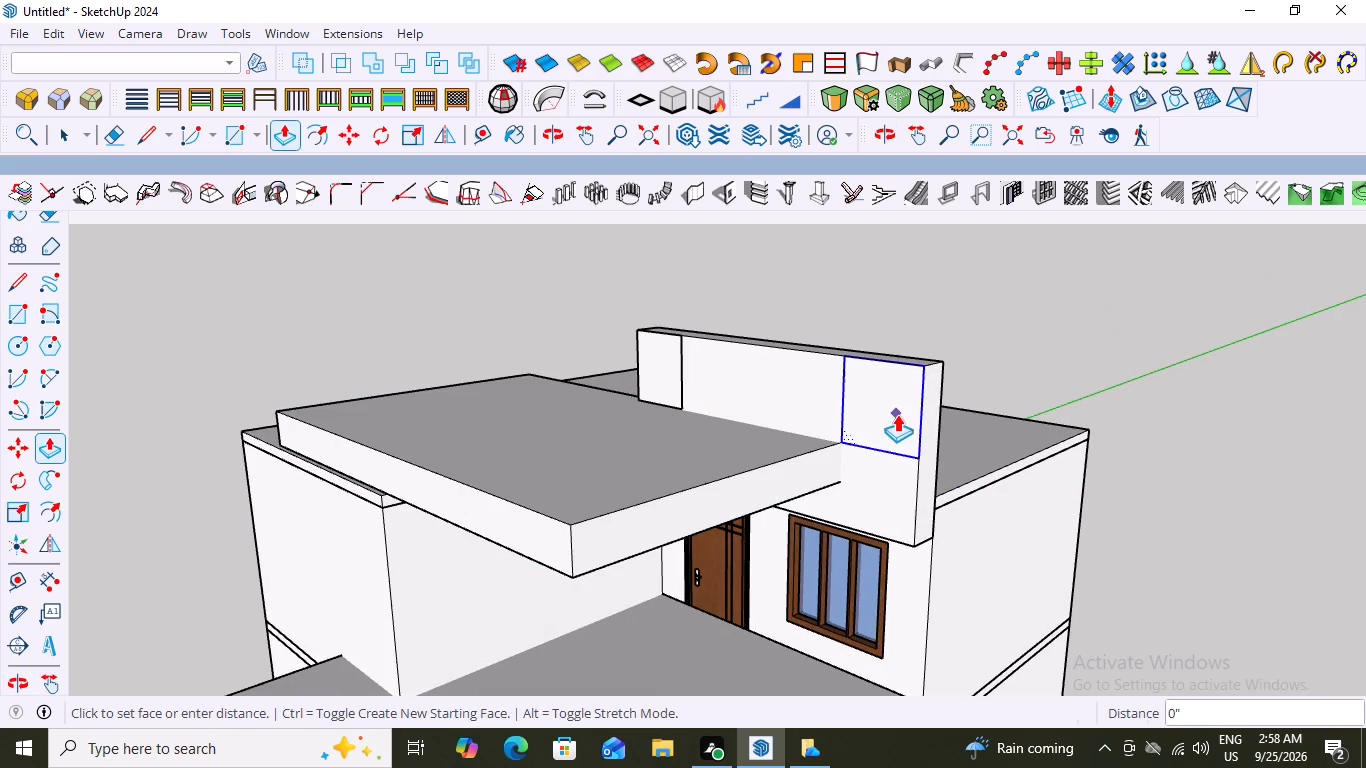
{"action": "left_click", "coordinate": [943, 440]}
{"action": "middle_click_drag", "start_coordinate": [1050, 414], "coordinate": [896, 498]}
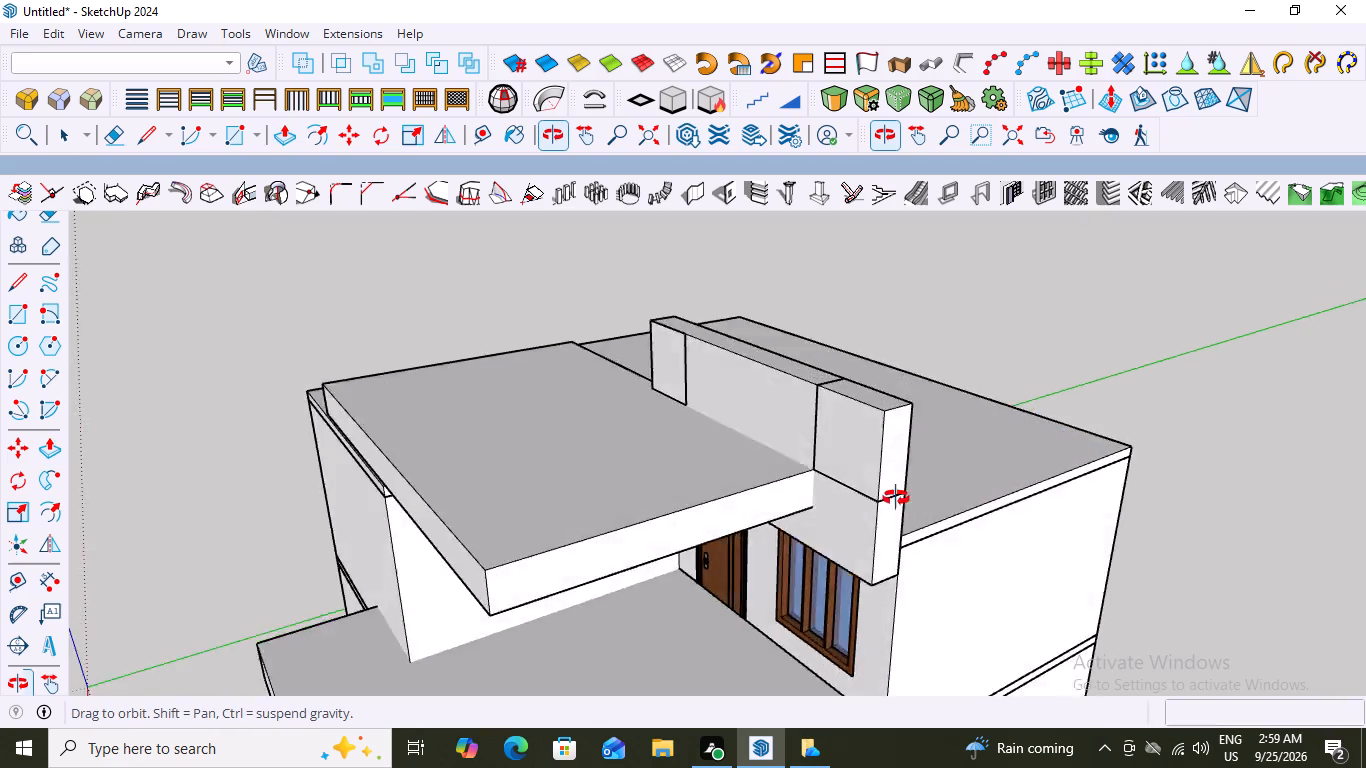
Push/Pull the rectangle at the panel's blank-wall end backward about 1' 4 5/8" to the panel's rear face.
{"action": "middle_click_drag", "start_coordinate": [896, 498], "coordinate": [989, 552]}
{"action": "scroll", "coordinate": [669, 412], "scroll_direction": "up", "scroll_amount": 3}
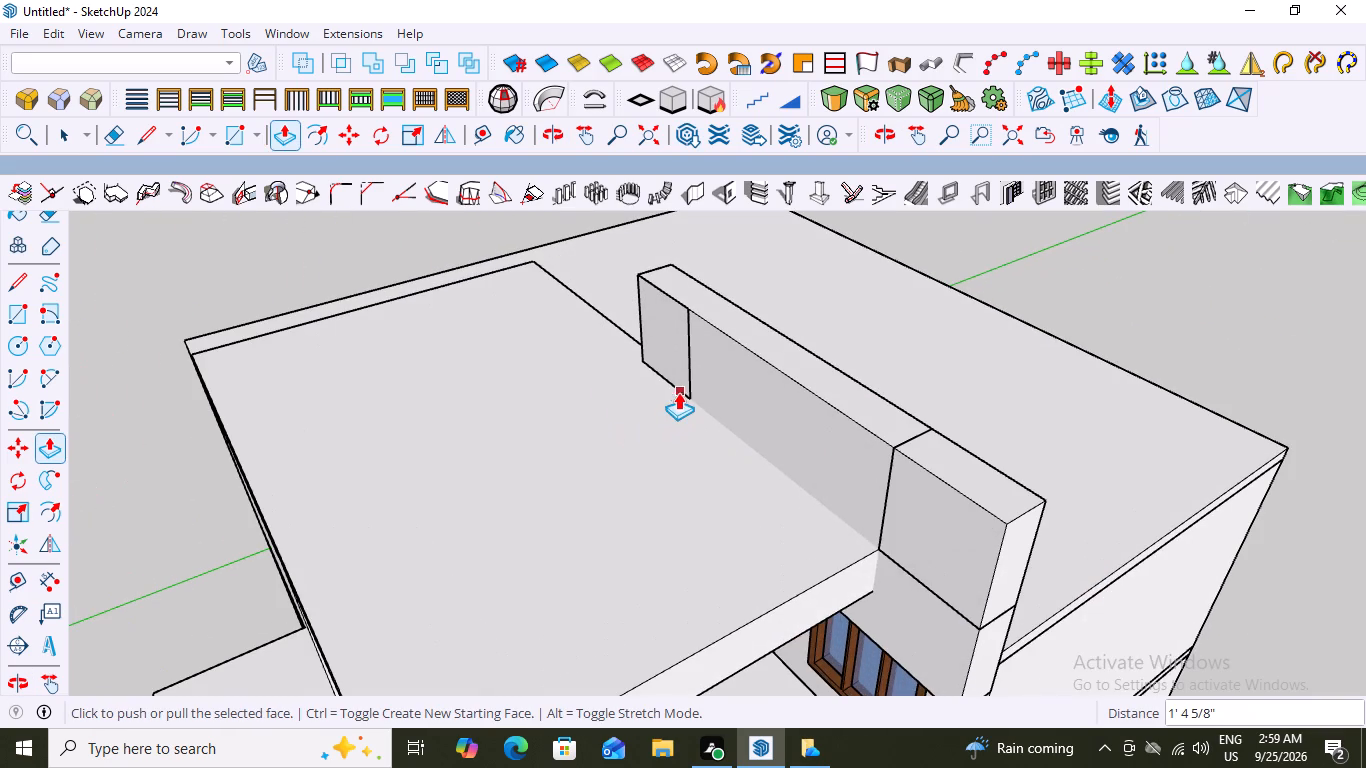
{"action": "key", "text": "space"}
{"action": "left_click", "coordinate": [675, 327]}
{"action": "double_click", "coordinate": [675, 327]}
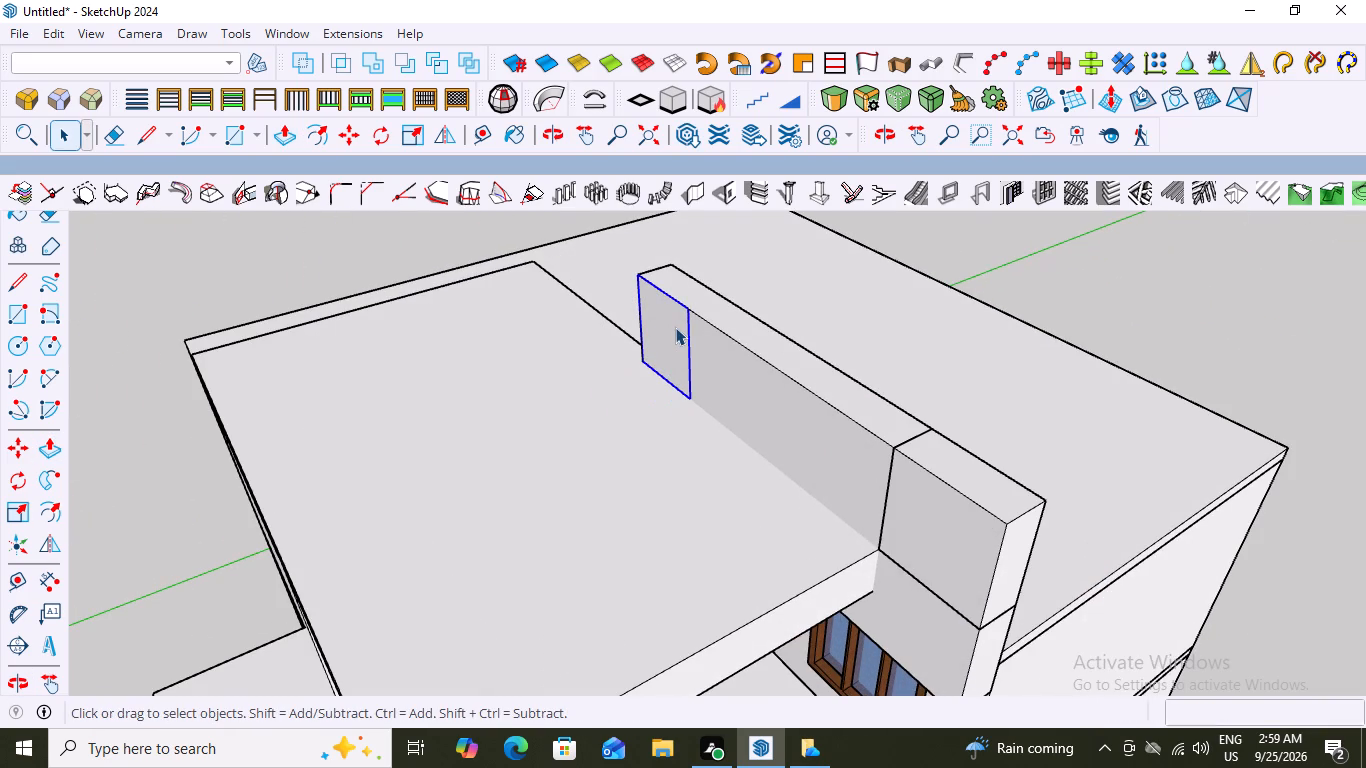
{"action": "key", "text": "p"}
{"action": "left_click", "coordinate": [673, 319]}
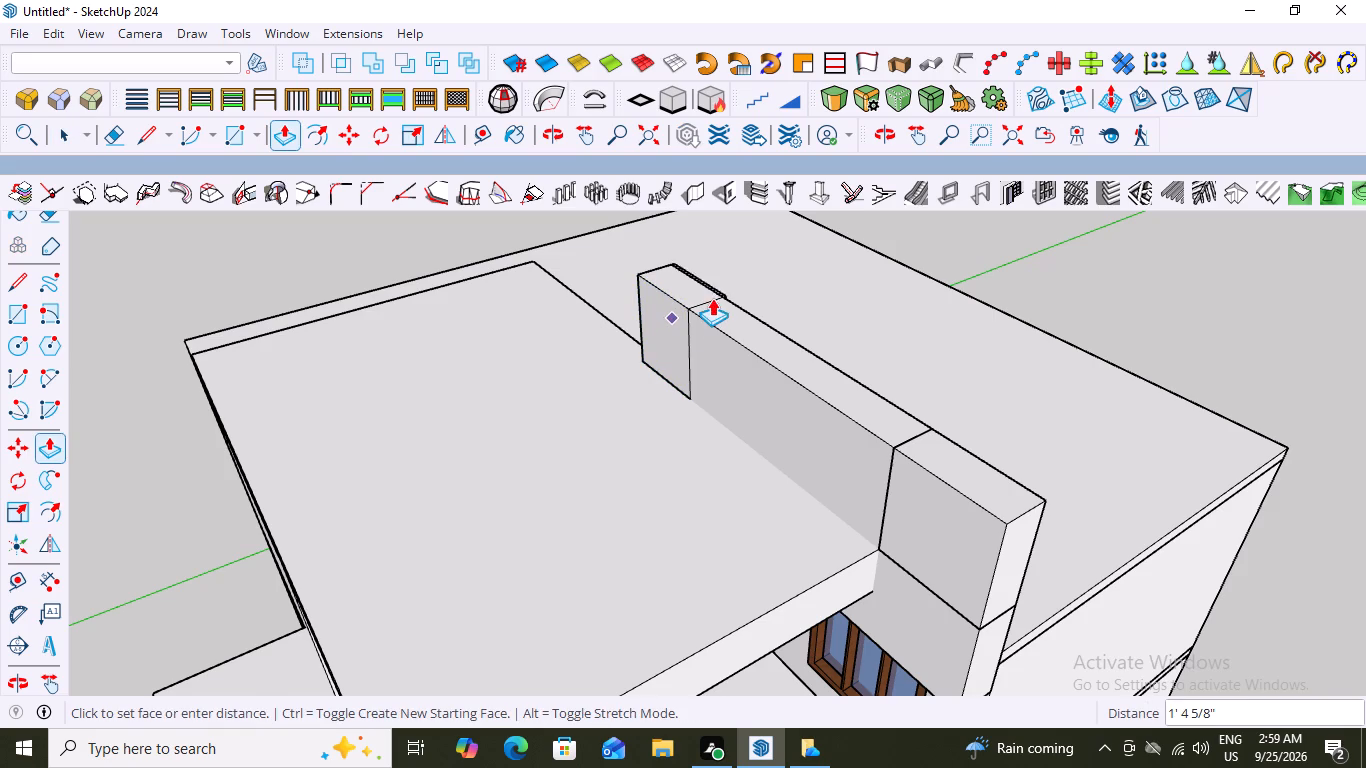
{"action": "left_click", "coordinate": [720, 295]}
{"action": "key", "text": "space"}
Examine the upright panel and its two end blocks from the rear, side and front, including the panel's rear face.
{"action": "scroll", "coordinate": [981, 413], "scroll_direction": "down", "scroll_amount": 2}
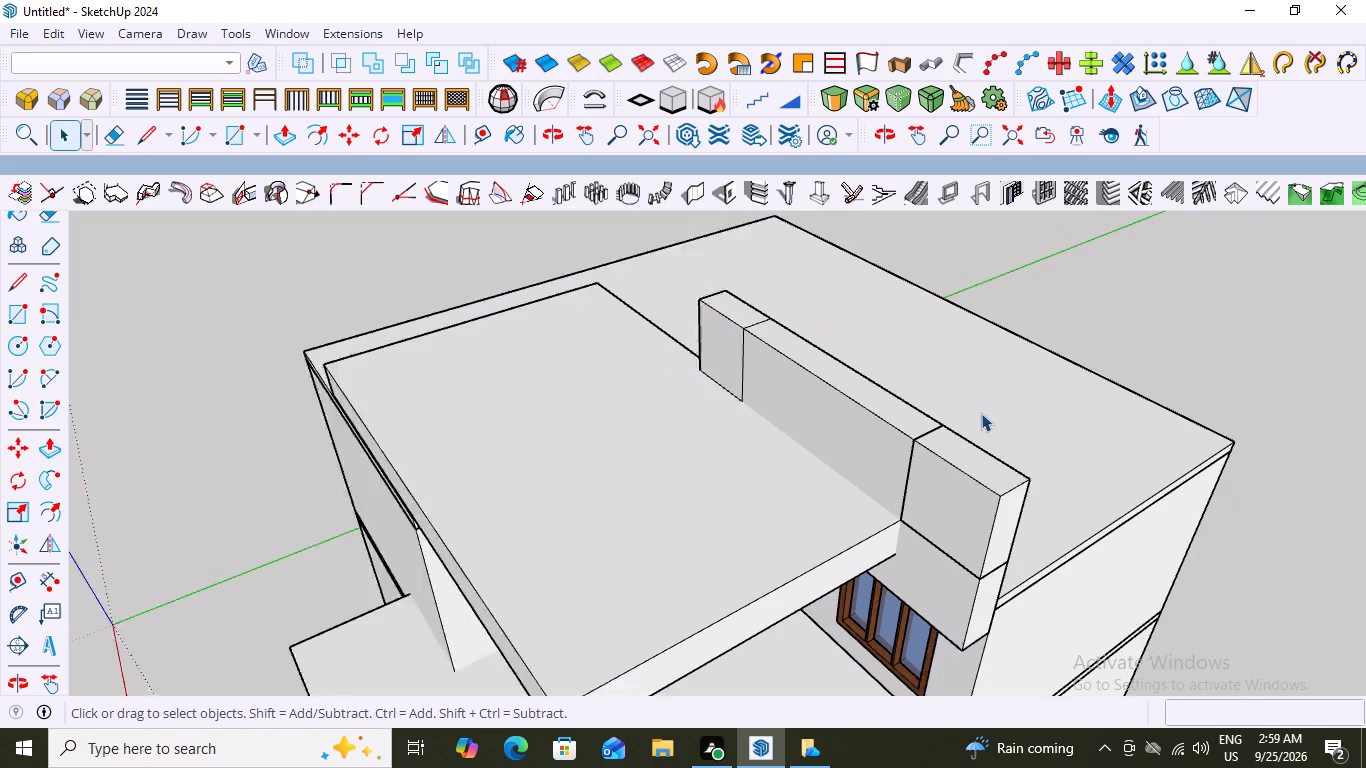
{"action": "scroll", "coordinate": [981, 413], "scroll_direction": "down", "scroll_amount": 1}
{"action": "middle_click_drag", "start_coordinate": [860, 466], "coordinate": [595, 418]}
{"action": "scroll", "coordinate": [629, 427], "scroll_direction": "down", "scroll_amount": 1}
{"action": "key", "text": "space"}
{"action": "middle_click_drag", "start_coordinate": [873, 412], "coordinate": [644, 436]}
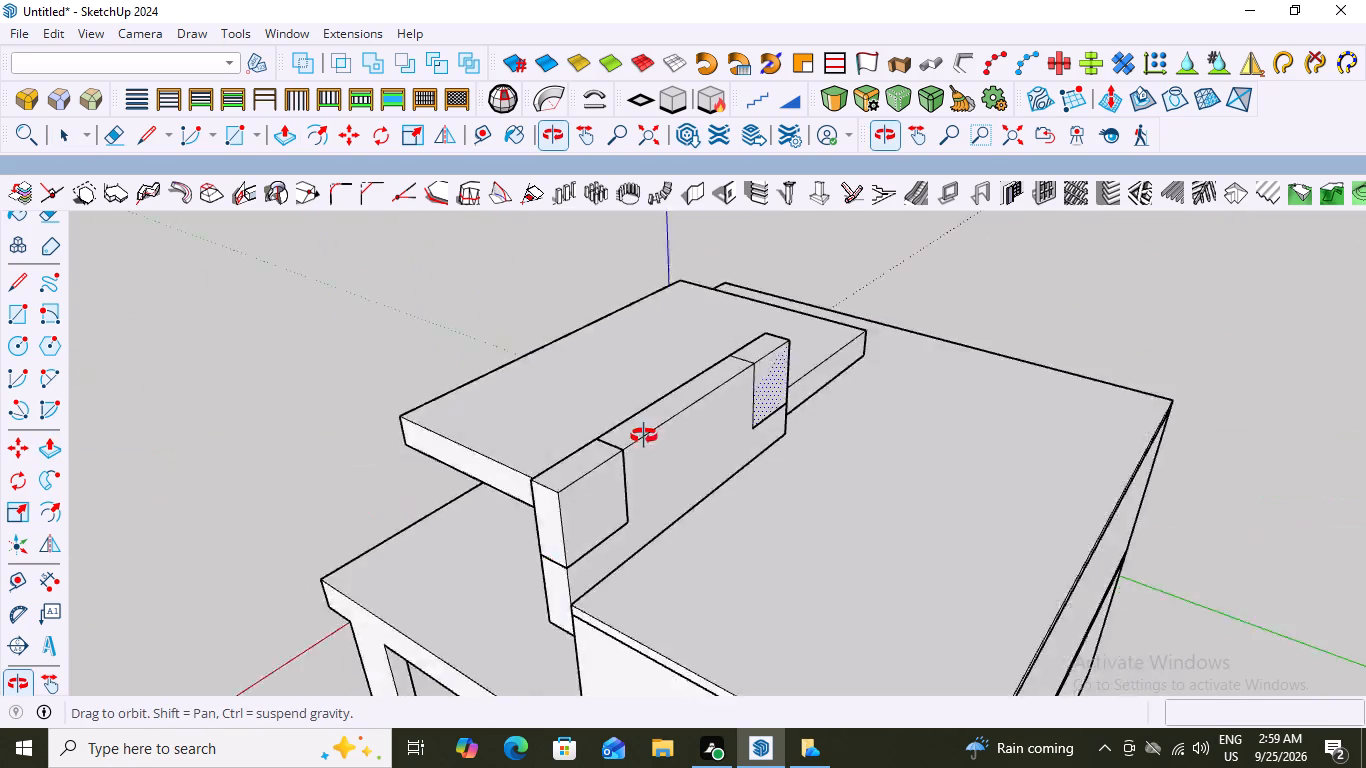
{"action": "middle_click_drag", "start_coordinate": [644, 436], "coordinate": [612, 429]}
{"action": "middle_click_drag", "start_coordinate": [582, 447], "coordinate": [657, 443]}
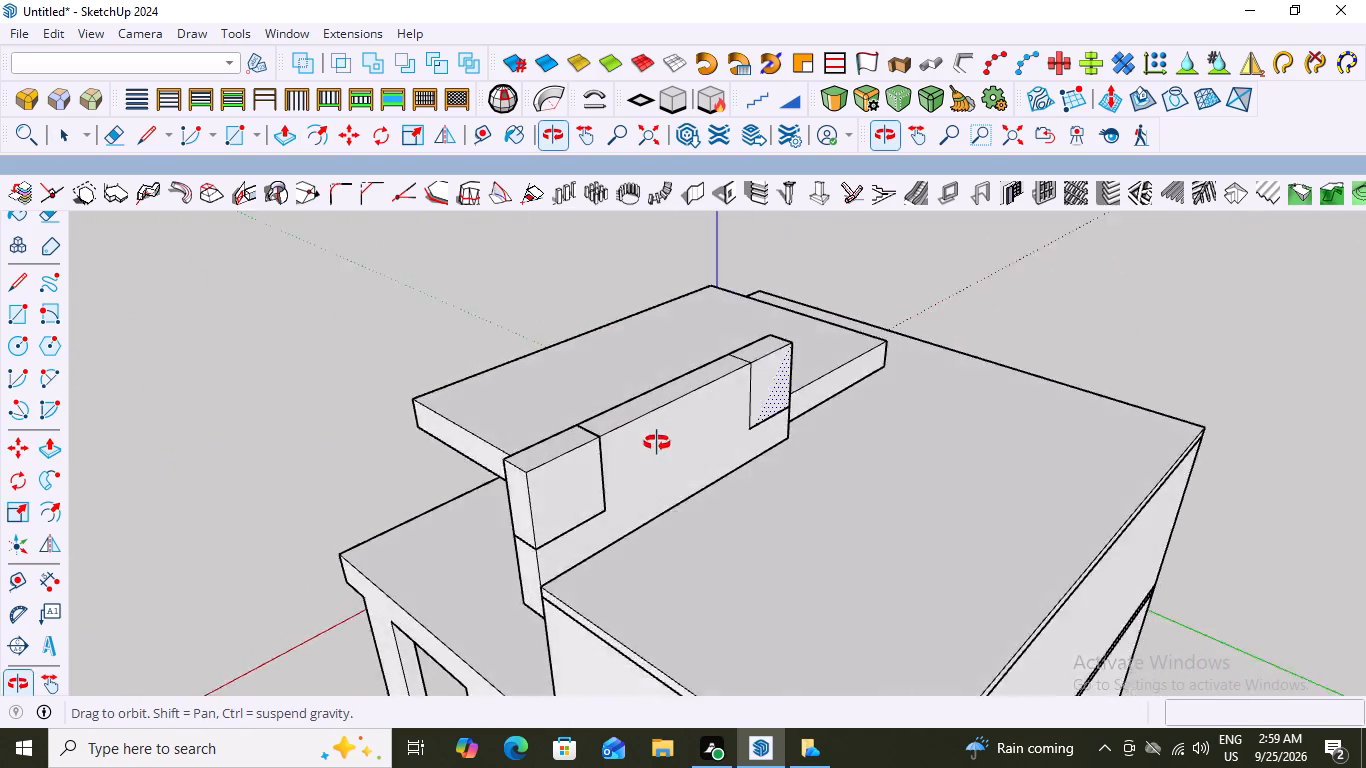
{"action": "middle_click_drag", "start_coordinate": [657, 443], "coordinate": [967, 370]}
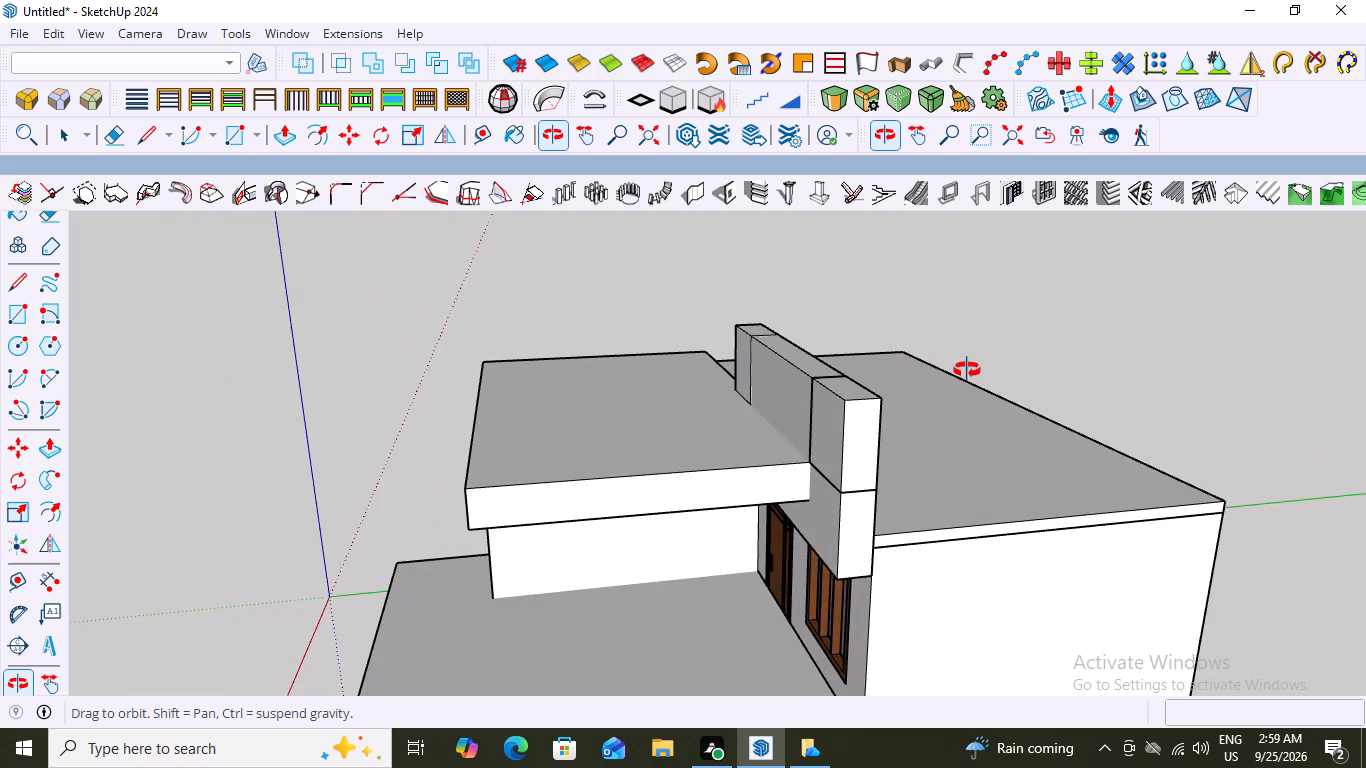
{"action": "middle_click_drag", "start_coordinate": [967, 370], "coordinate": [865, 394]}
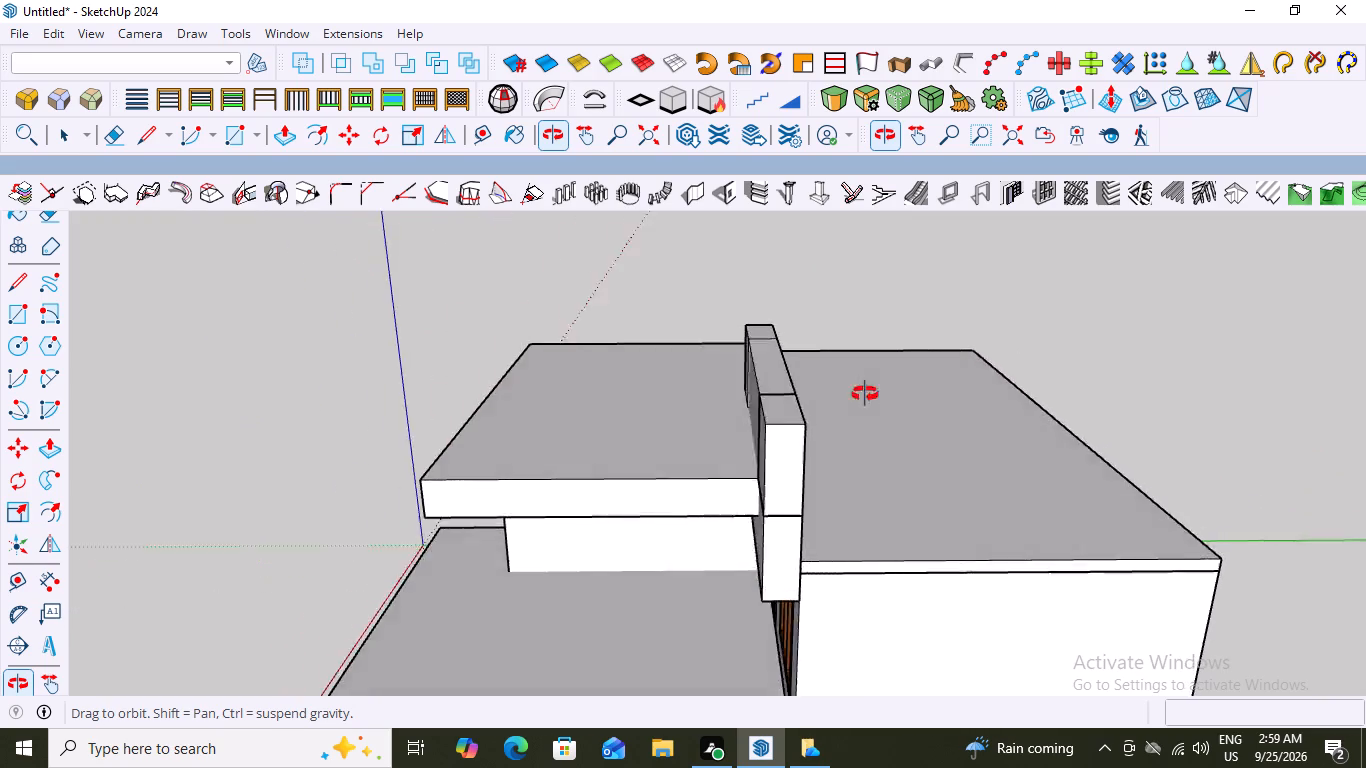
{"action": "middle_click_drag", "start_coordinate": [865, 394], "coordinate": [581, 417]}
{"action": "scroll", "coordinate": [667, 439], "scroll_direction": "up", "scroll_amount": 1}
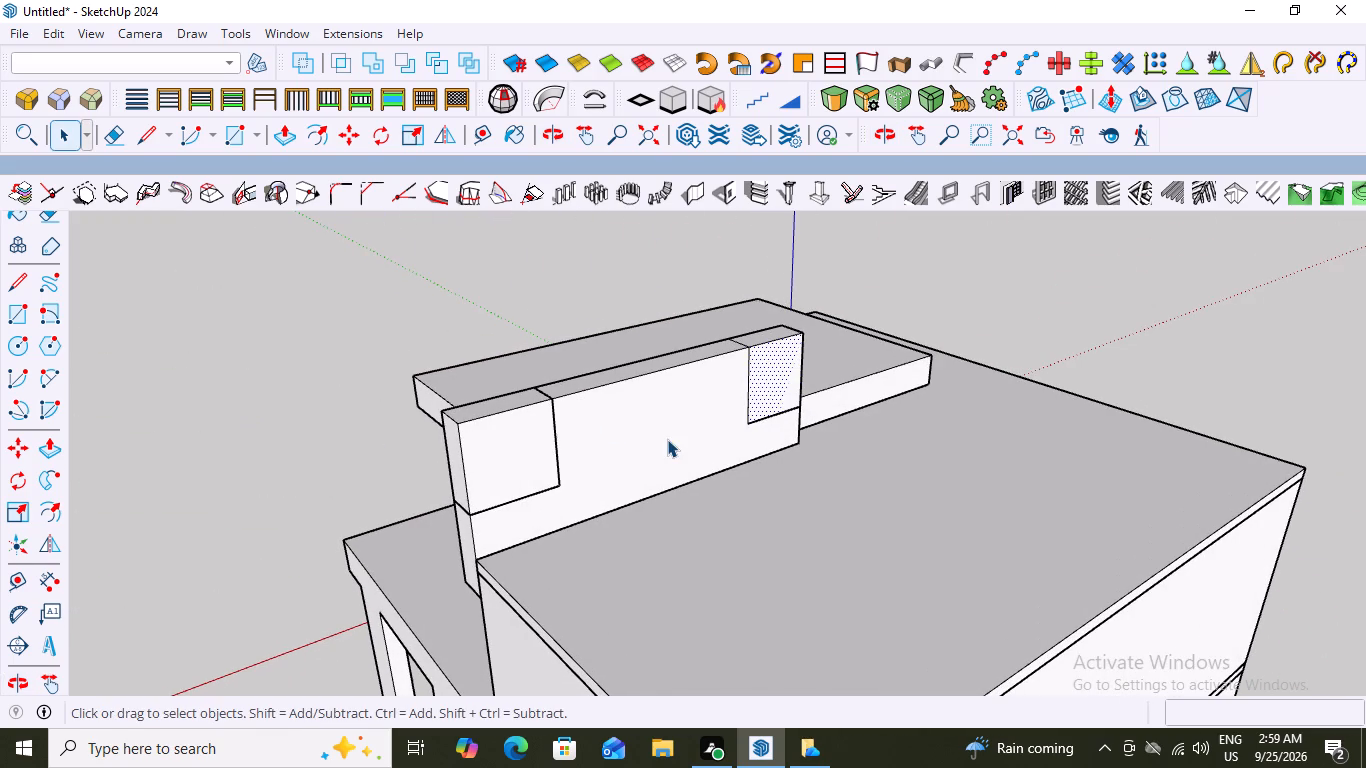
{"action": "scroll", "coordinate": [616, 479], "scroll_direction": "up", "scroll_amount": 3}
{"action": "left_click", "coordinate": [641, 402]}
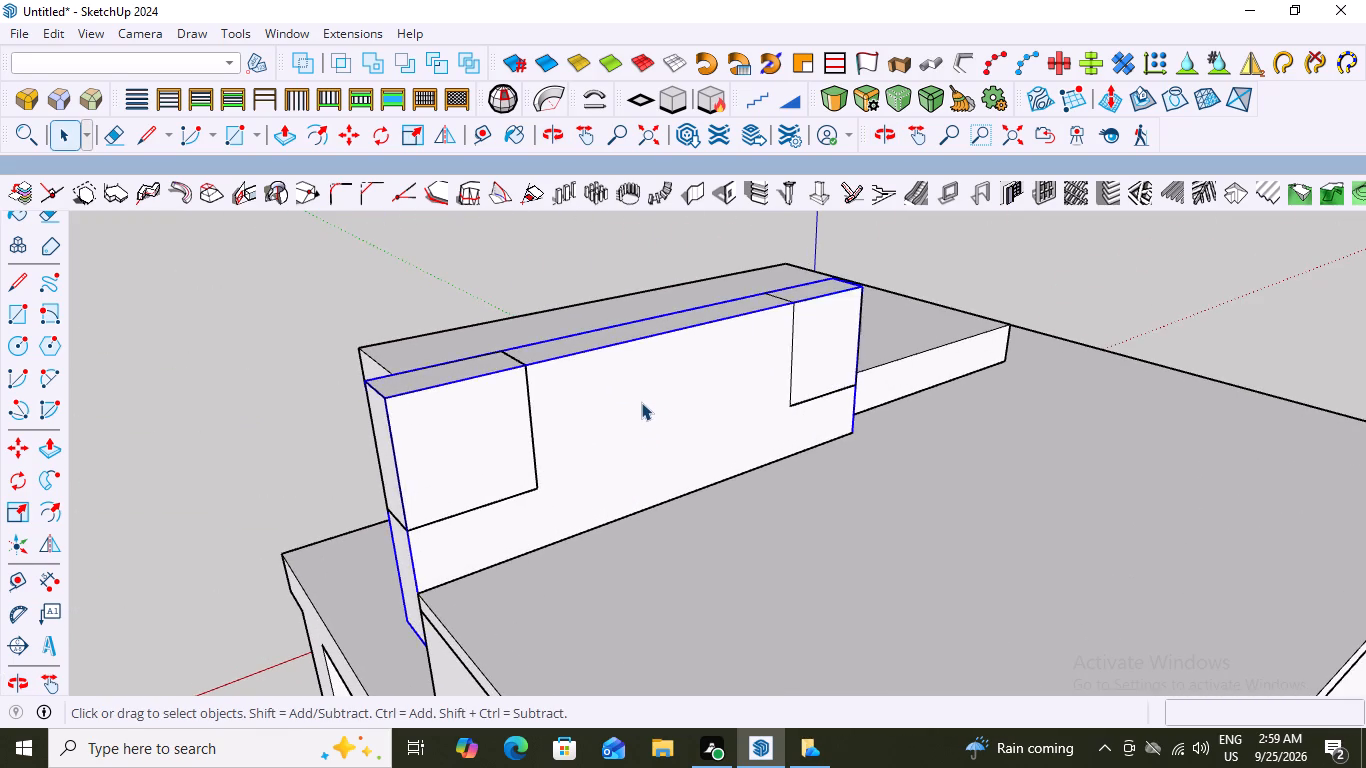
{"action": "double_click", "coordinate": [641, 402]}
{"action": "double_click", "coordinate": [641, 402]}
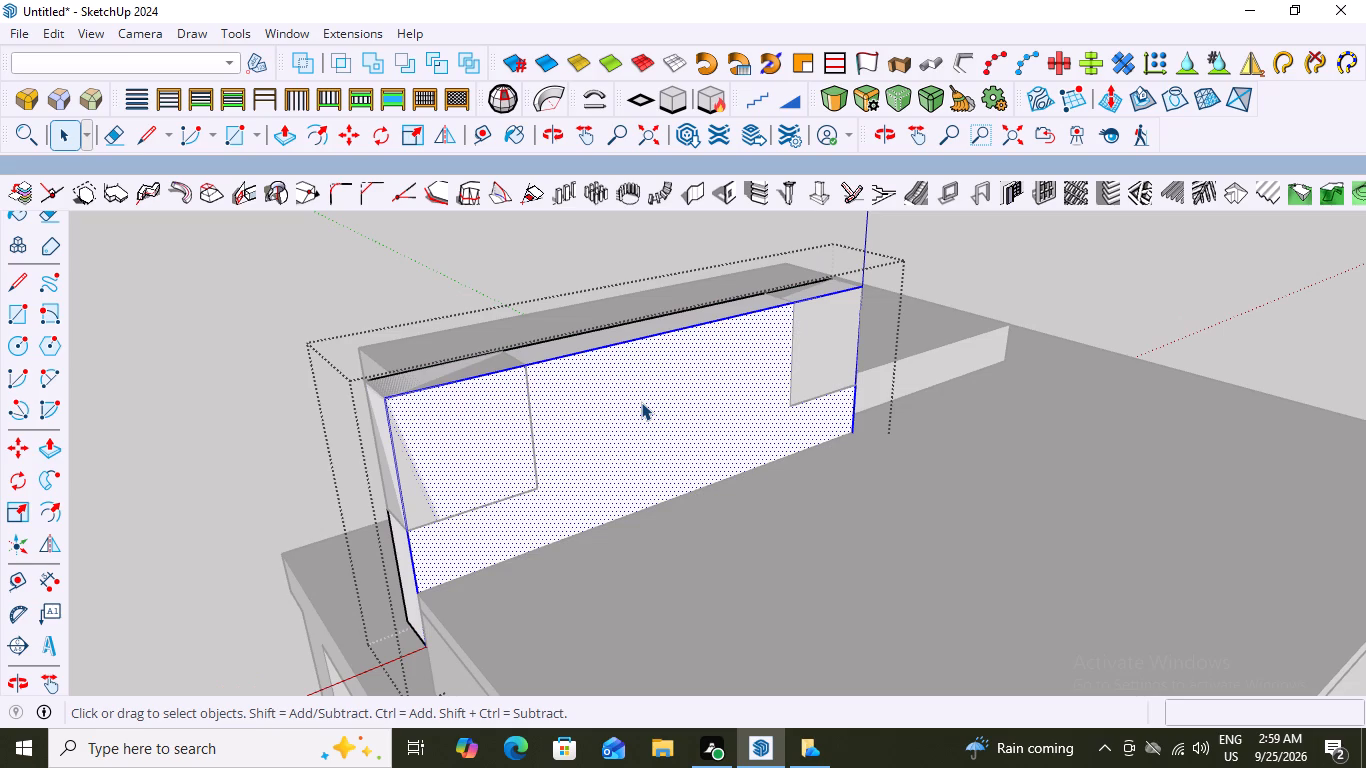
{"action": "key", "text": "space"}
{"action": "scroll", "coordinate": [613, 468], "scroll_direction": "down", "scroll_amount": 4}
{"action": "middle_click_drag", "start_coordinate": [719, 511], "coordinate": [905, 522]}
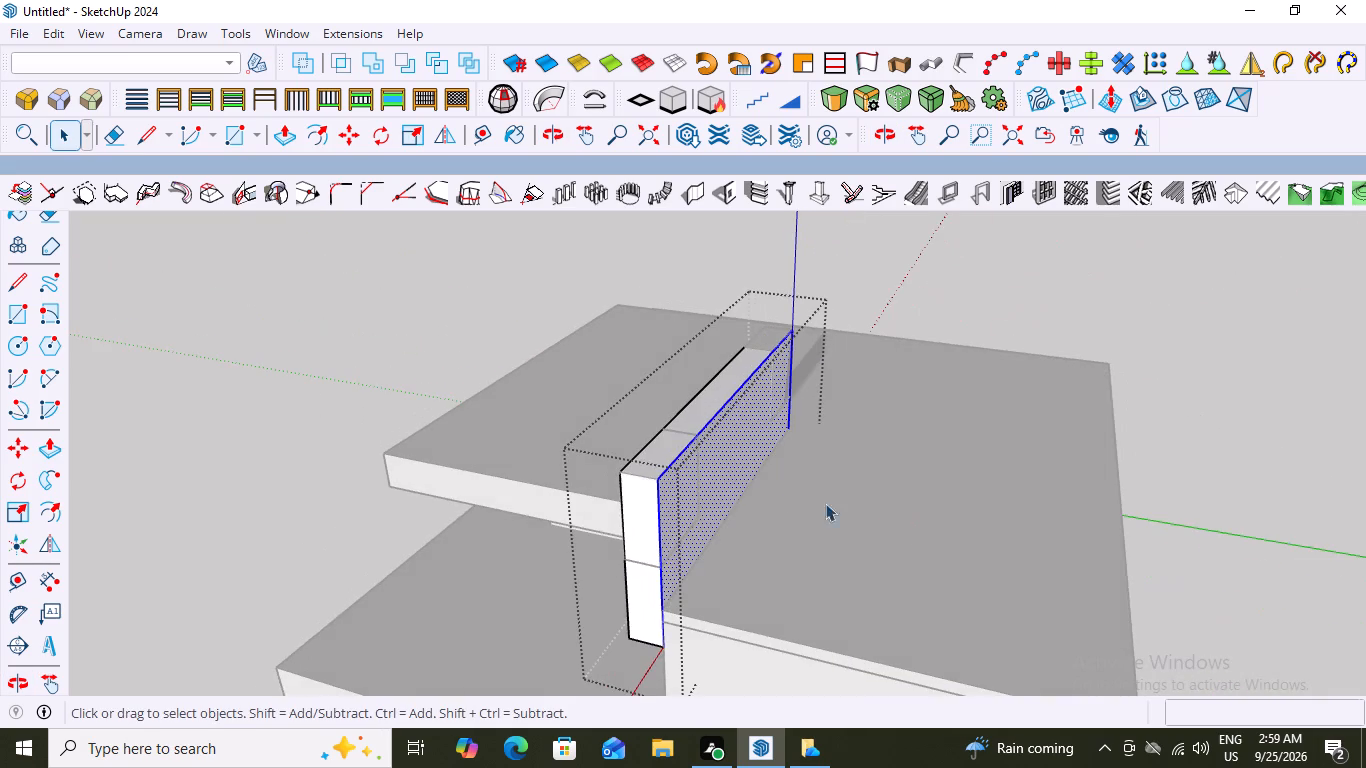
{"action": "scroll", "coordinate": [708, 475], "scroll_direction": "up", "scroll_amount": 2}
{"action": "left_click", "coordinate": [251, 545]}
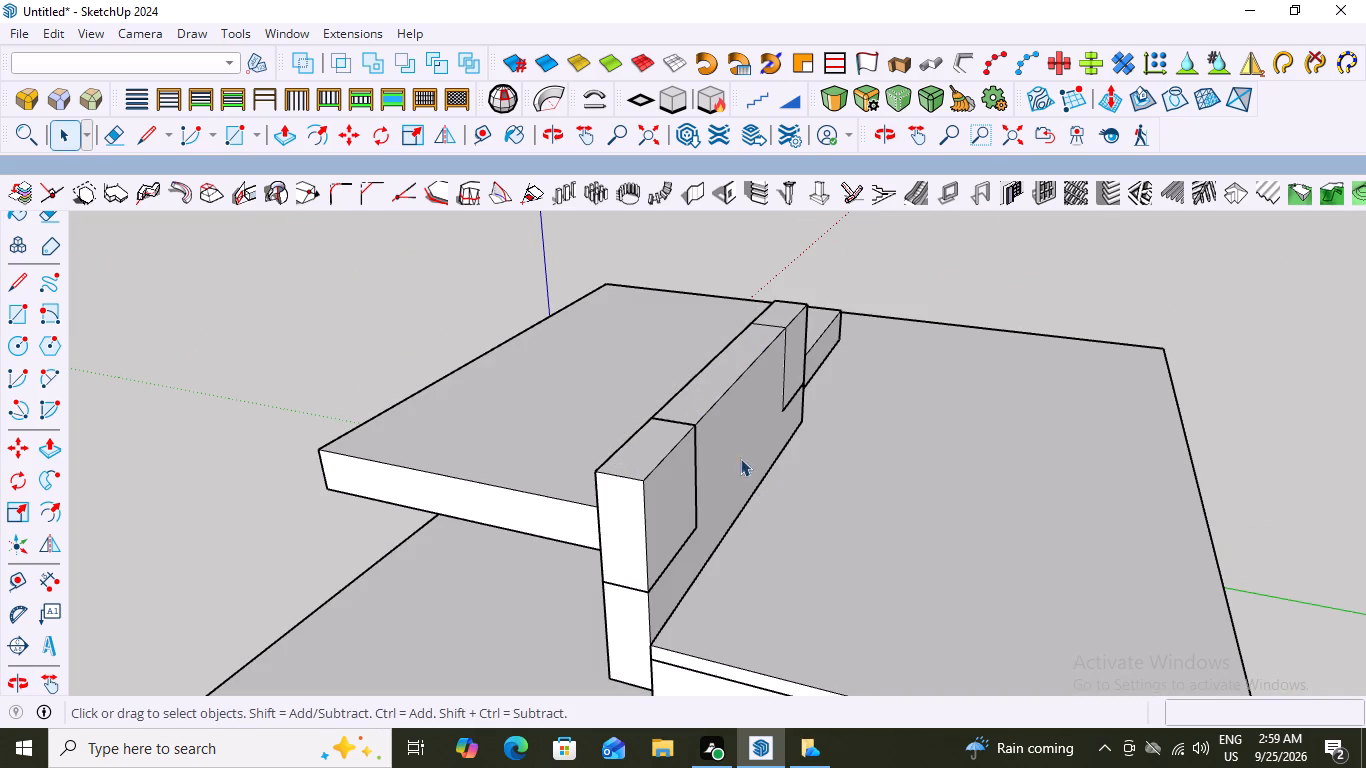
{"action": "middle_click_drag", "start_coordinate": [676, 447], "coordinate": [1136, 491]}
{"action": "scroll", "coordinate": [721, 477], "scroll_direction": "up", "scroll_amount": 1}
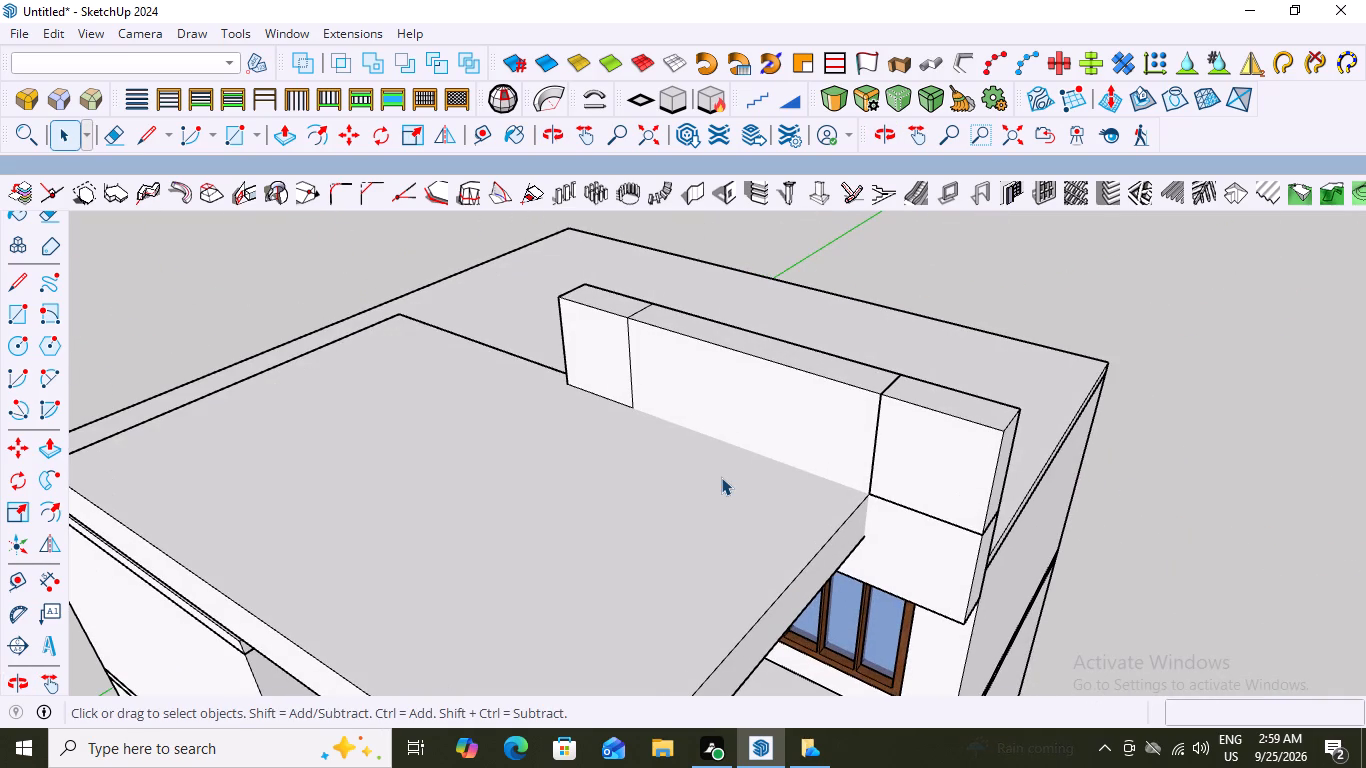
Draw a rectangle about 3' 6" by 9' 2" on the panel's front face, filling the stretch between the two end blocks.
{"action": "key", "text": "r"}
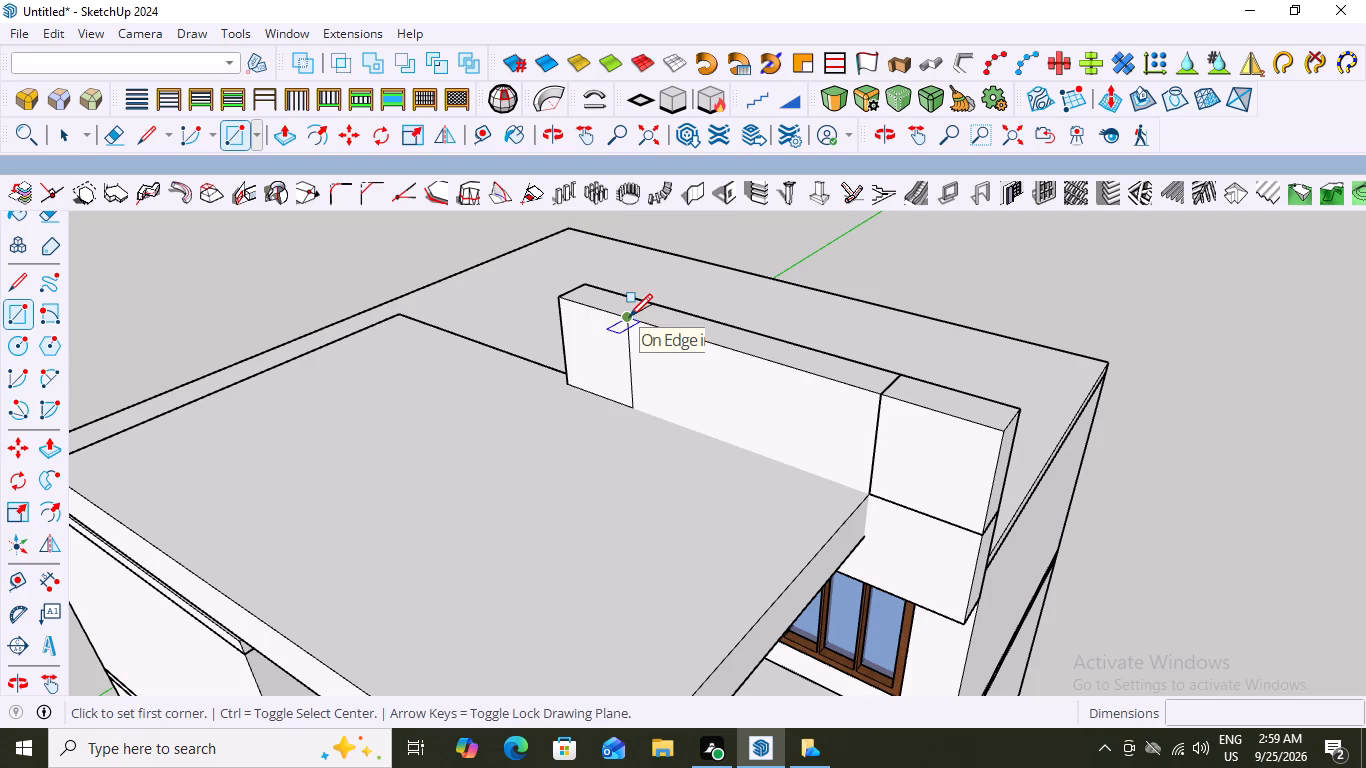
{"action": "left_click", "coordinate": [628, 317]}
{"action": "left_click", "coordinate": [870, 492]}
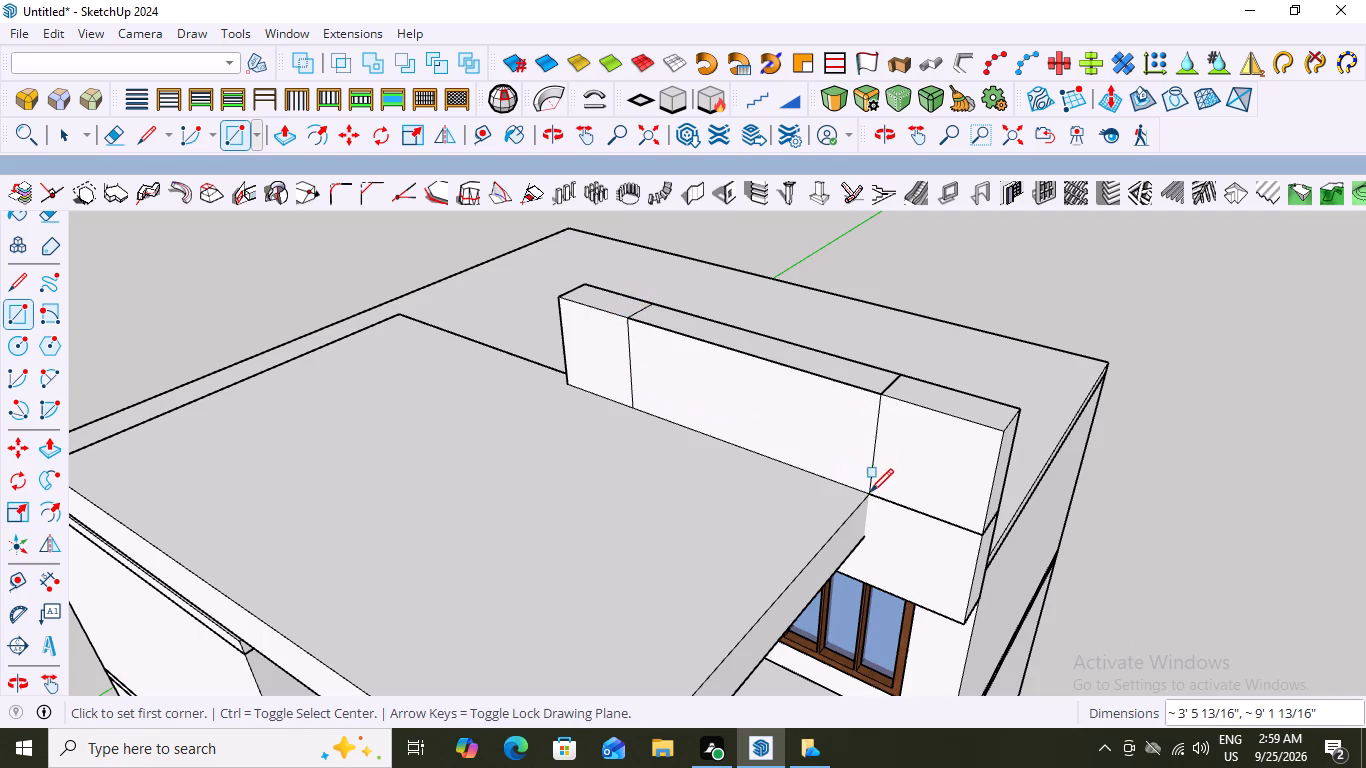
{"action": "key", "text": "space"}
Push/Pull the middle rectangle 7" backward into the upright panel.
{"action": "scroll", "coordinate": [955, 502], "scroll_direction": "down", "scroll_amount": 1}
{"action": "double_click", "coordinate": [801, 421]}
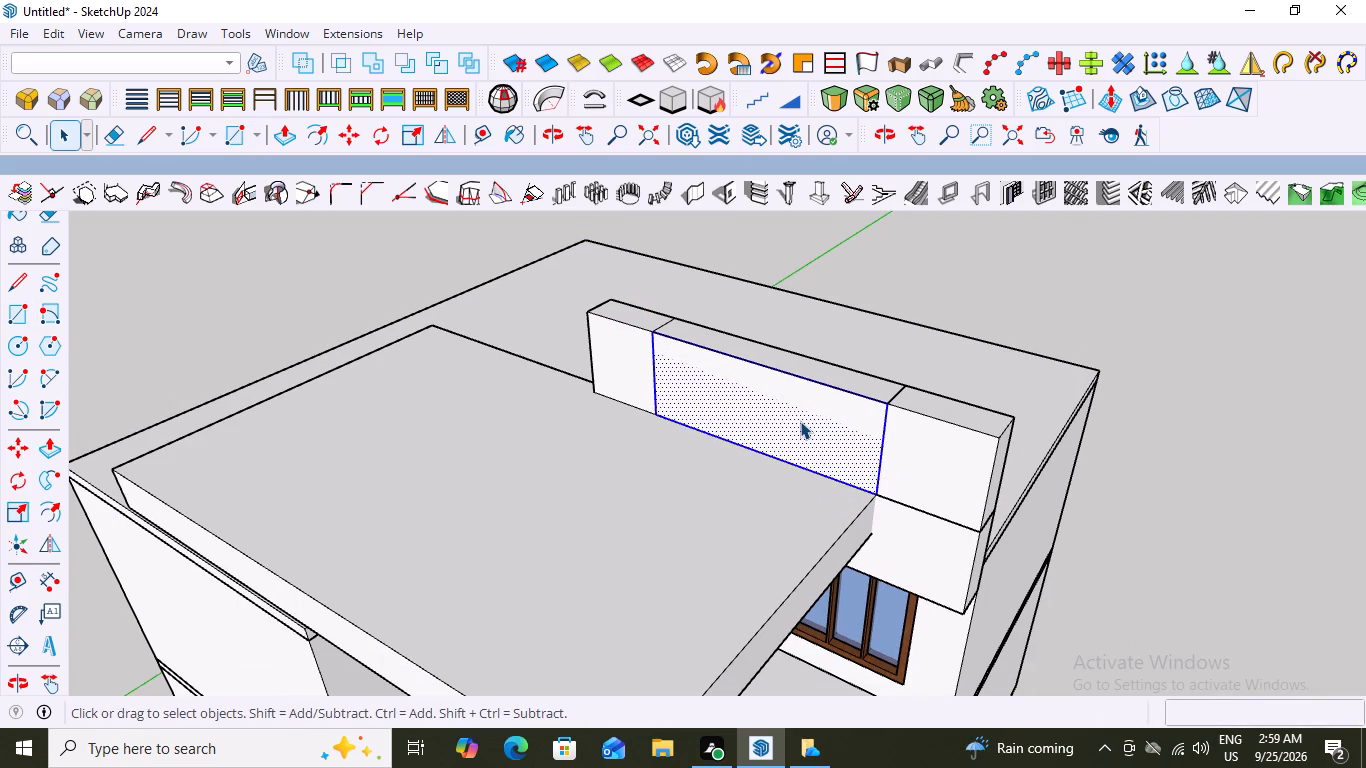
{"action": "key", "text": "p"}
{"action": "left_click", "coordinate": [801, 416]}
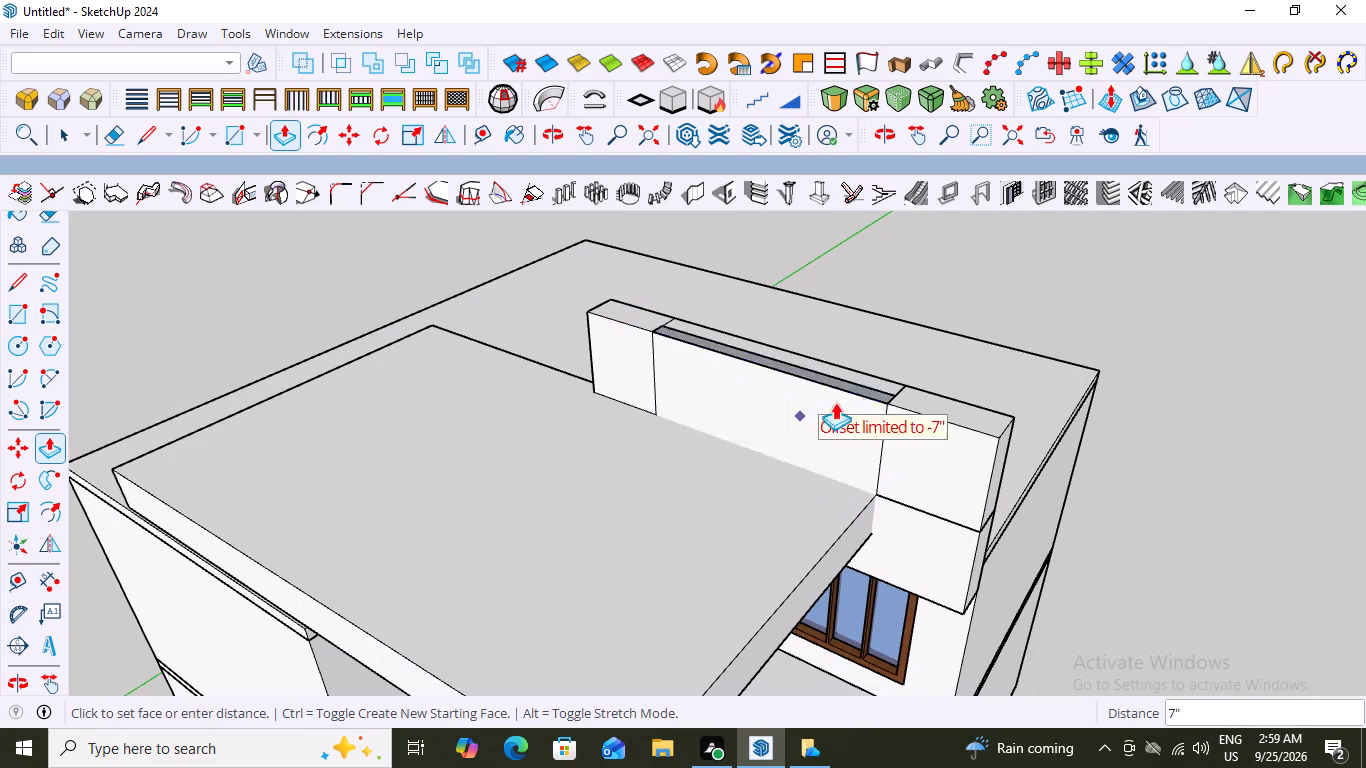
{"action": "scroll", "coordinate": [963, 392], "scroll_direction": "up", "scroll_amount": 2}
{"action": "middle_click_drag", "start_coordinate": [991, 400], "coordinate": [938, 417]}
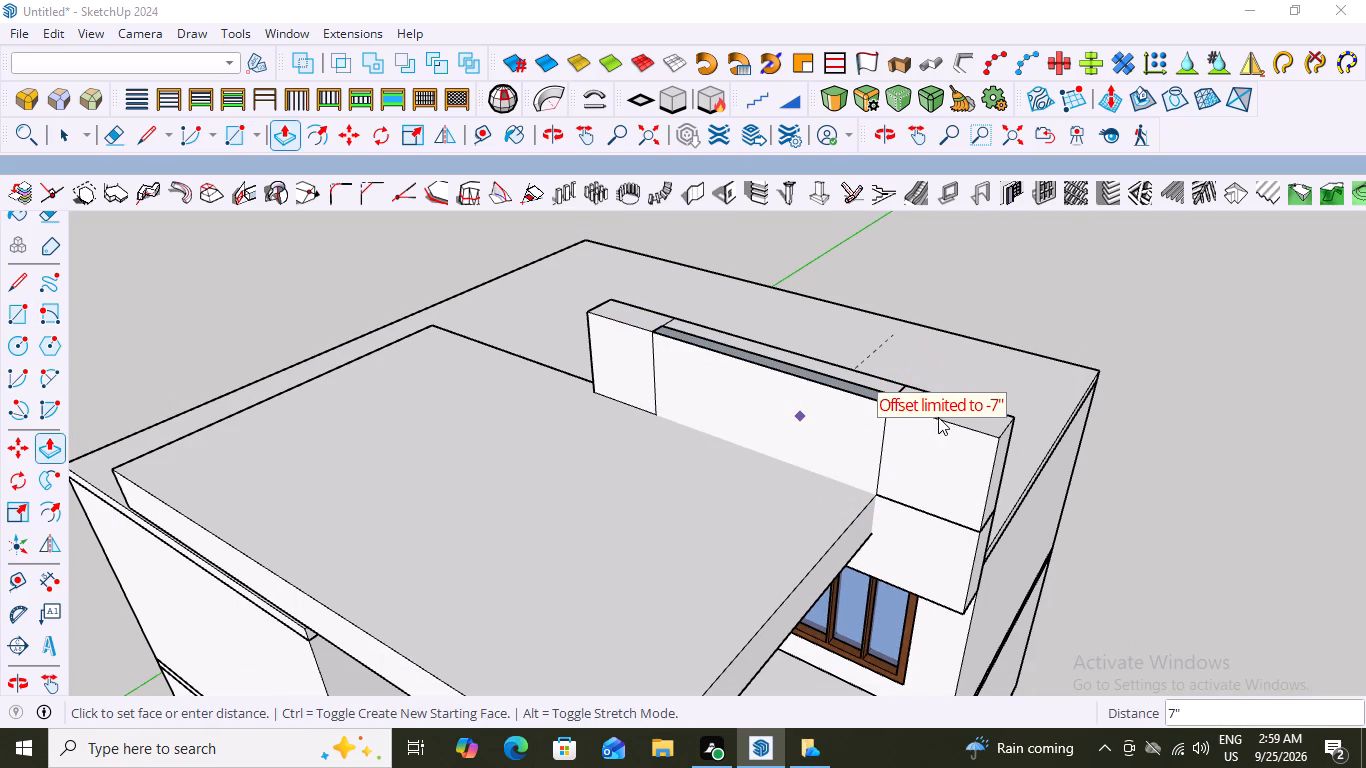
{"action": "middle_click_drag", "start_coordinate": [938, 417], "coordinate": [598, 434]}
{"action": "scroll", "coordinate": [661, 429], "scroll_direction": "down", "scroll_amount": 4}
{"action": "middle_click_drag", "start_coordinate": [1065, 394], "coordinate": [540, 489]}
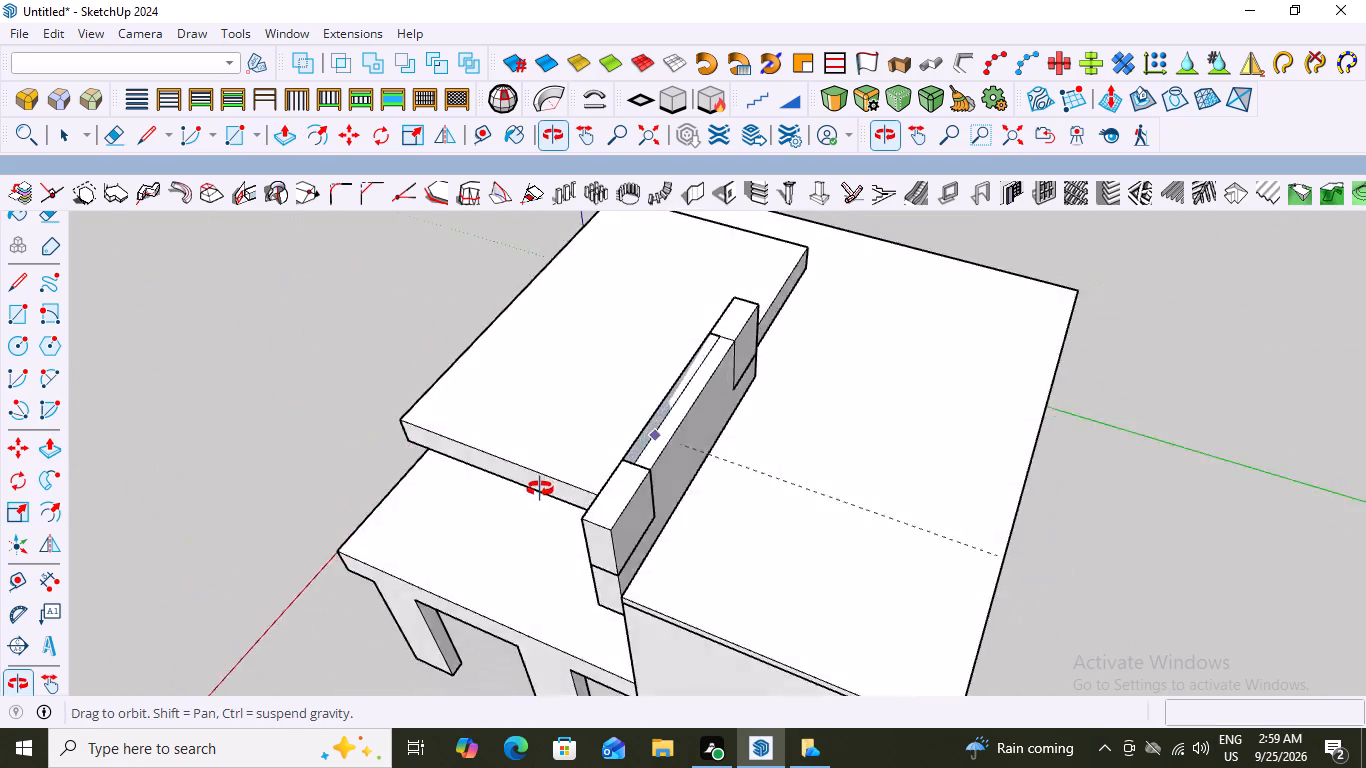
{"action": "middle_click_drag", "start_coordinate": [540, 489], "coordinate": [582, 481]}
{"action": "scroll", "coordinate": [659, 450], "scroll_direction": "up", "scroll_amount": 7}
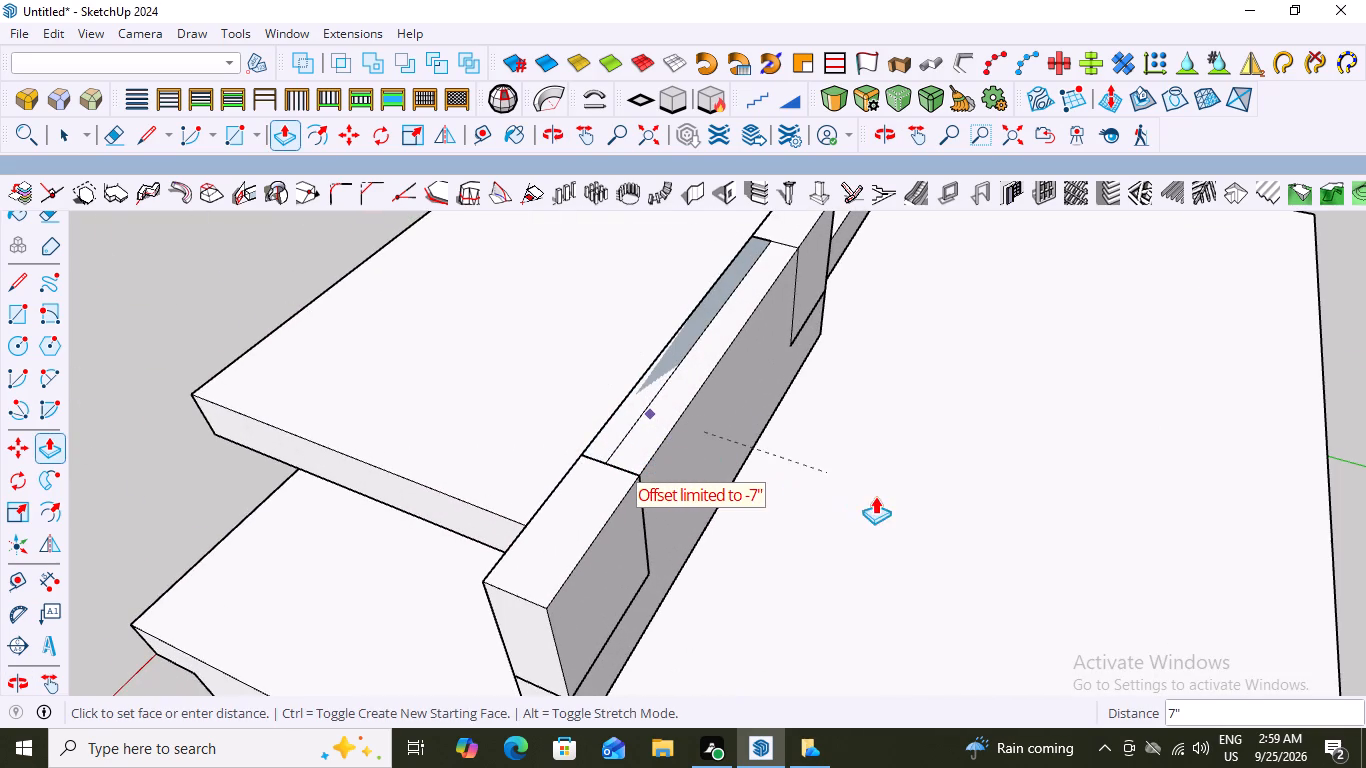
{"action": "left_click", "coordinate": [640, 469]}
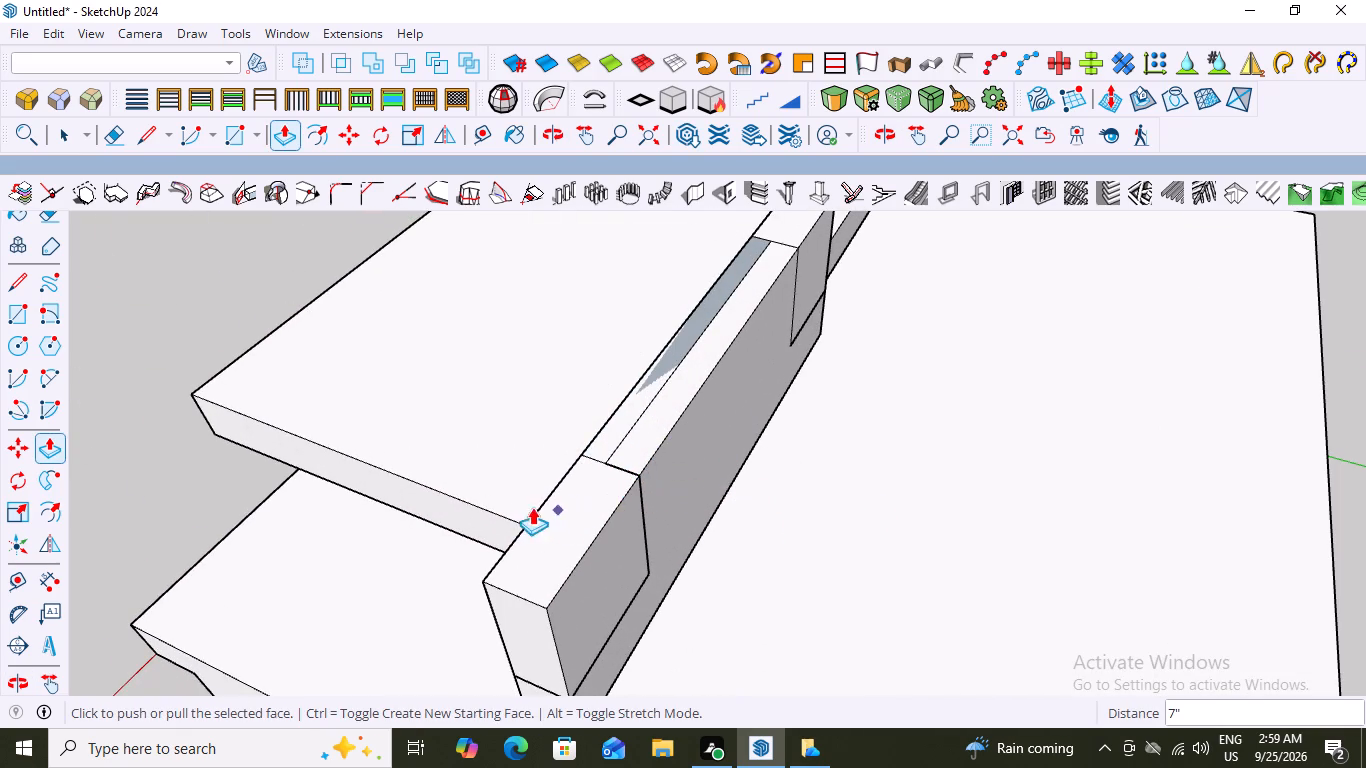
Inspect the recessed middle stretch and the panel's own geometry from the front and the rear.
{"action": "middle_click_drag", "start_coordinate": [532, 507], "coordinate": [936, 533]}
{"action": "key", "text": "space"}
{"action": "left_click", "coordinate": [769, 421]}
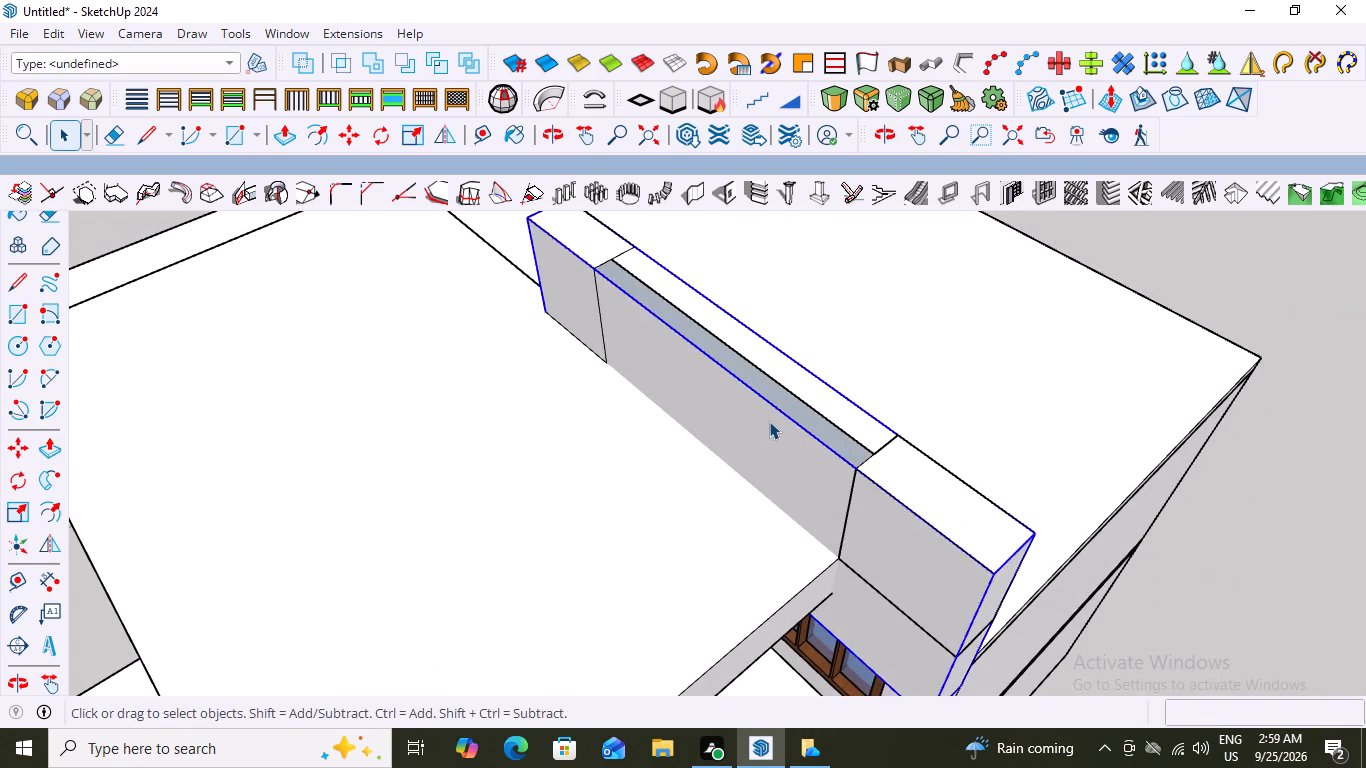
{"action": "triple_click", "coordinate": [769, 421]}
{"action": "double_click", "coordinate": [769, 421]}
{"action": "scroll", "coordinate": [717, 458], "scroll_direction": "down", "scroll_amount": 6}
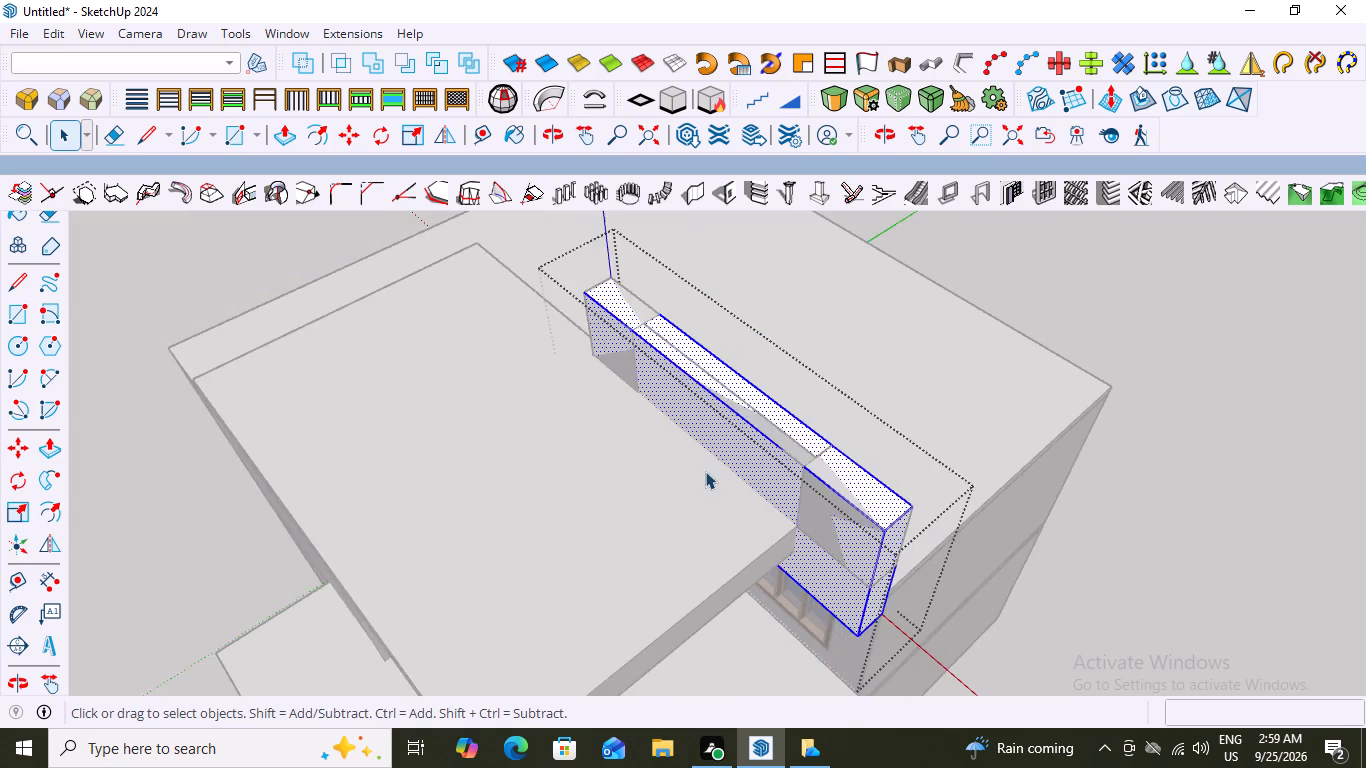
{"action": "scroll", "coordinate": [705, 471], "scroll_direction": "down", "scroll_amount": 2}
{"action": "middle_click_drag", "start_coordinate": [898, 441], "coordinate": [470, 396]}
{"action": "triple_click", "coordinate": [678, 427]}
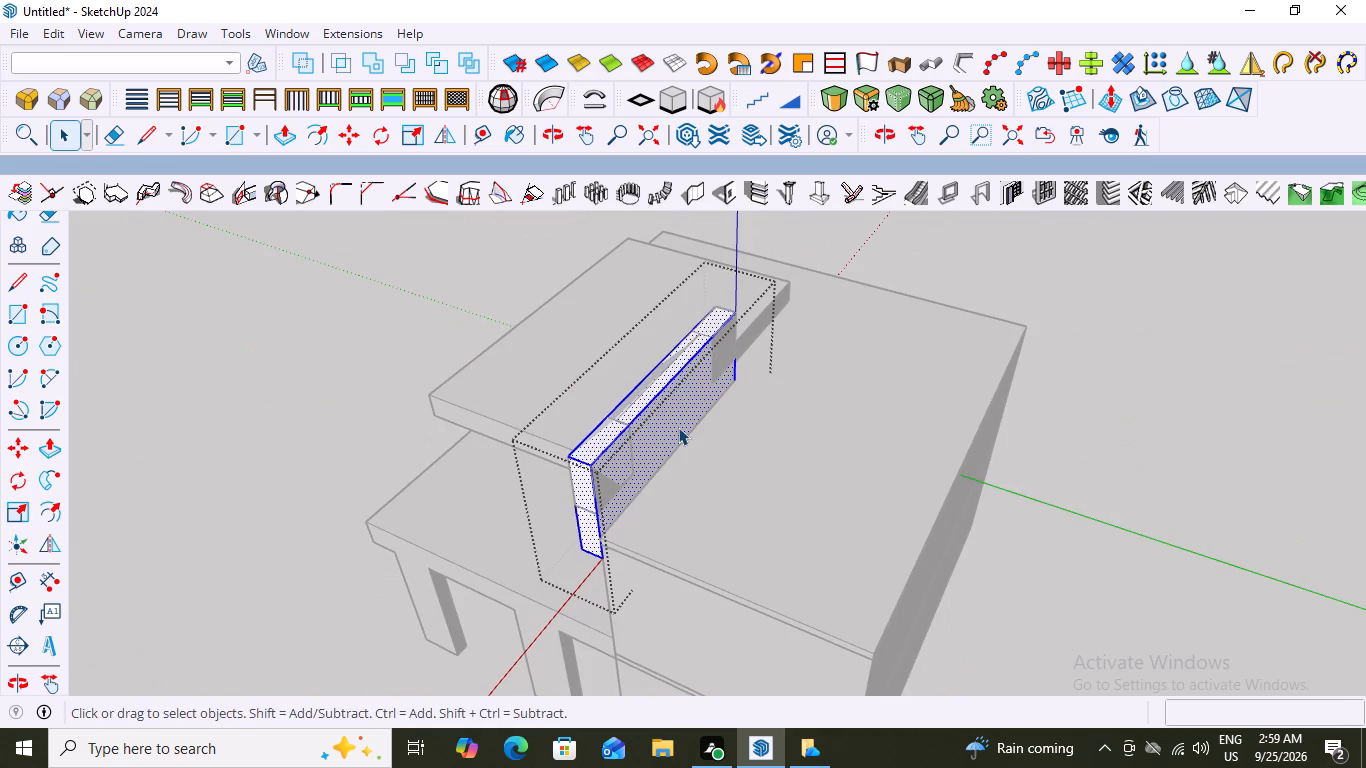
{"action": "middle_click_drag", "start_coordinate": [455, 455], "coordinate": [985, 511]}
{"action": "key", "text": "space"}
{"action": "left_click", "coordinate": [348, 367]}
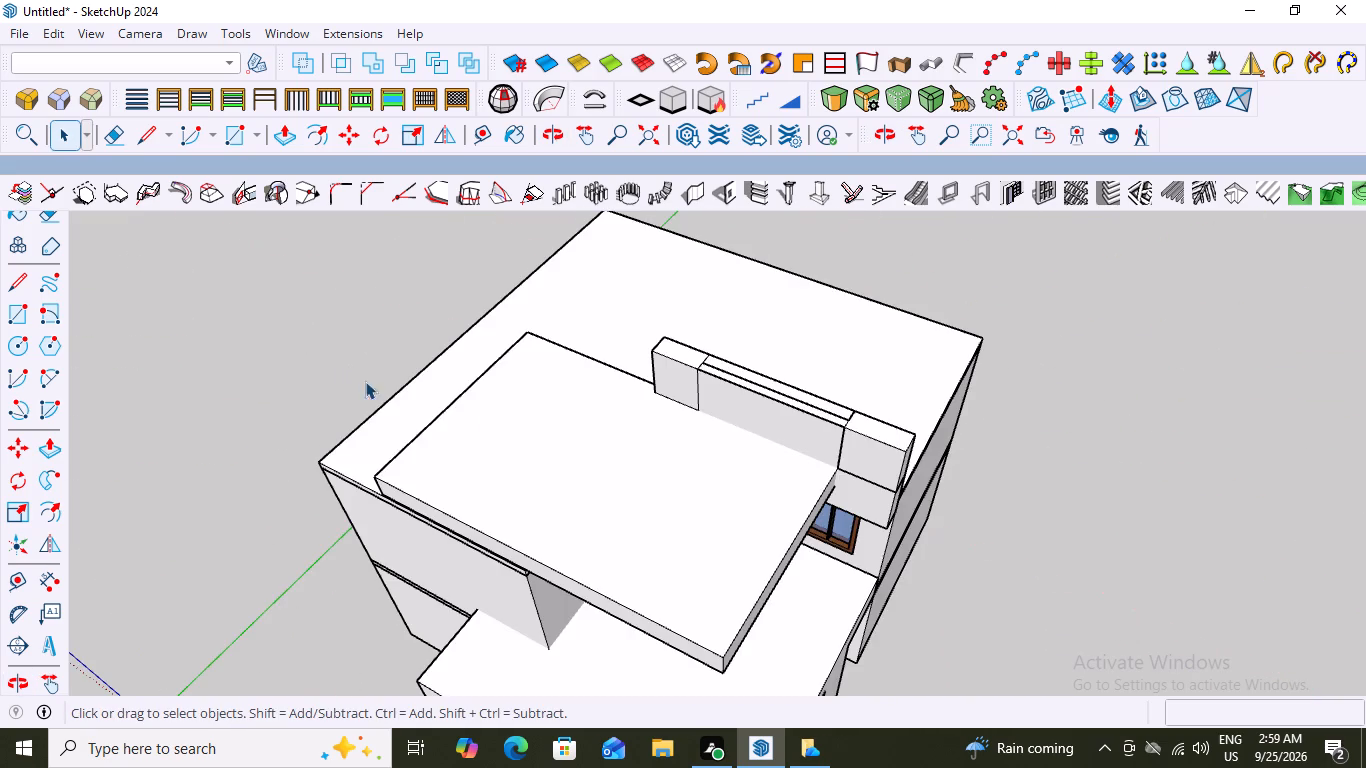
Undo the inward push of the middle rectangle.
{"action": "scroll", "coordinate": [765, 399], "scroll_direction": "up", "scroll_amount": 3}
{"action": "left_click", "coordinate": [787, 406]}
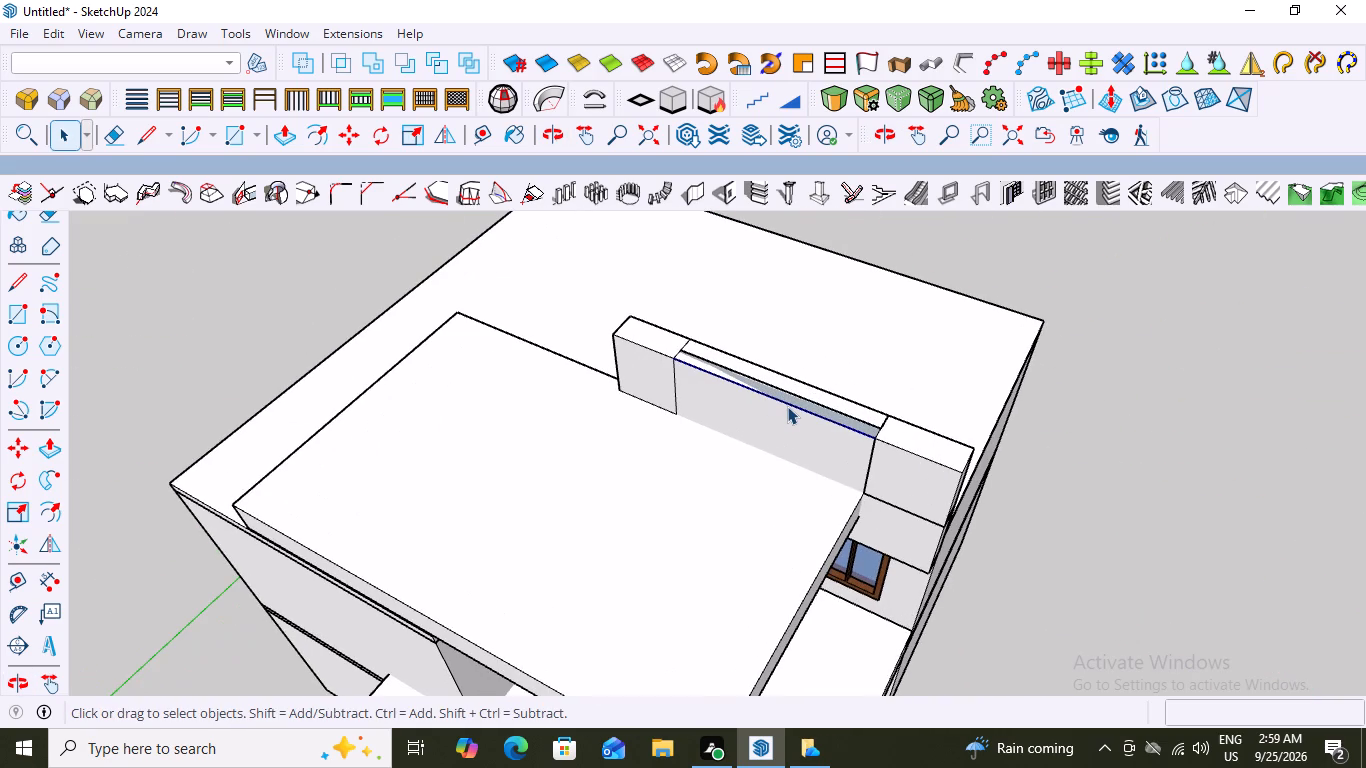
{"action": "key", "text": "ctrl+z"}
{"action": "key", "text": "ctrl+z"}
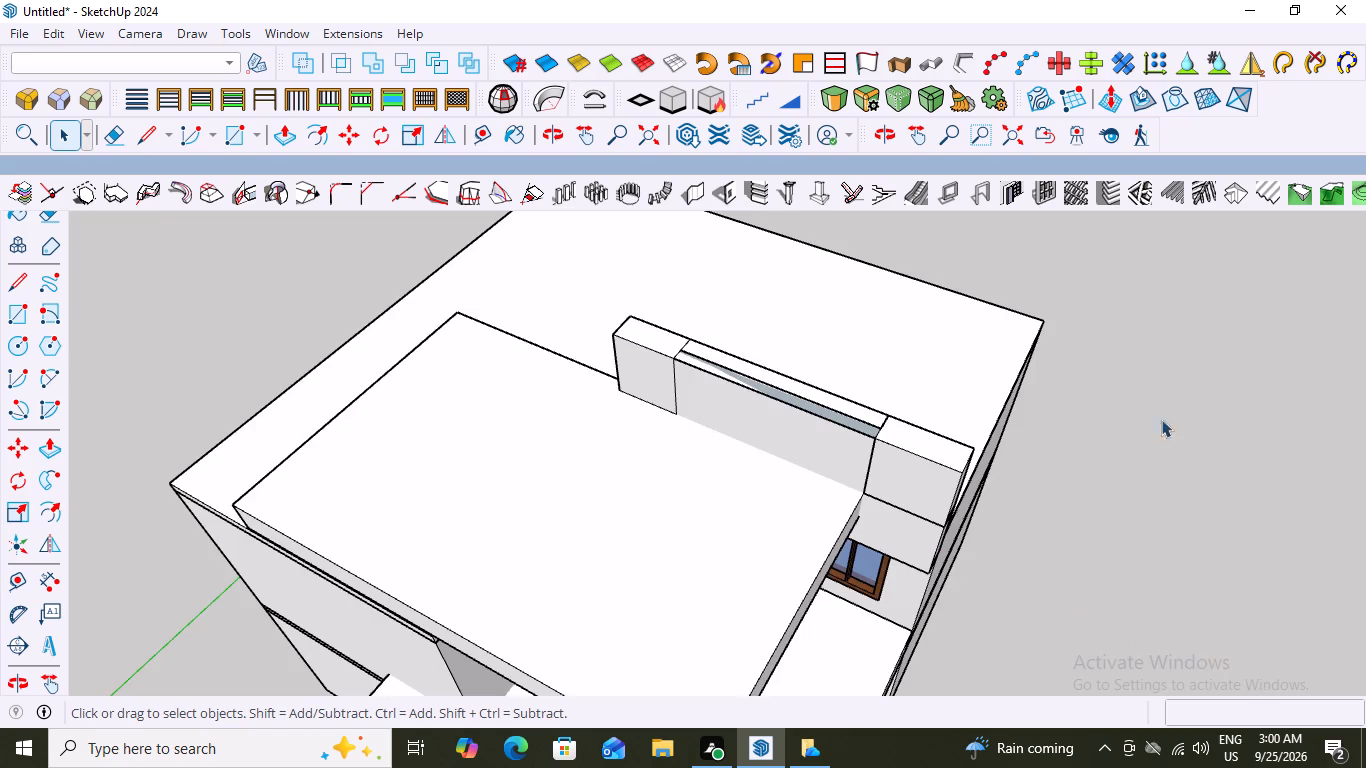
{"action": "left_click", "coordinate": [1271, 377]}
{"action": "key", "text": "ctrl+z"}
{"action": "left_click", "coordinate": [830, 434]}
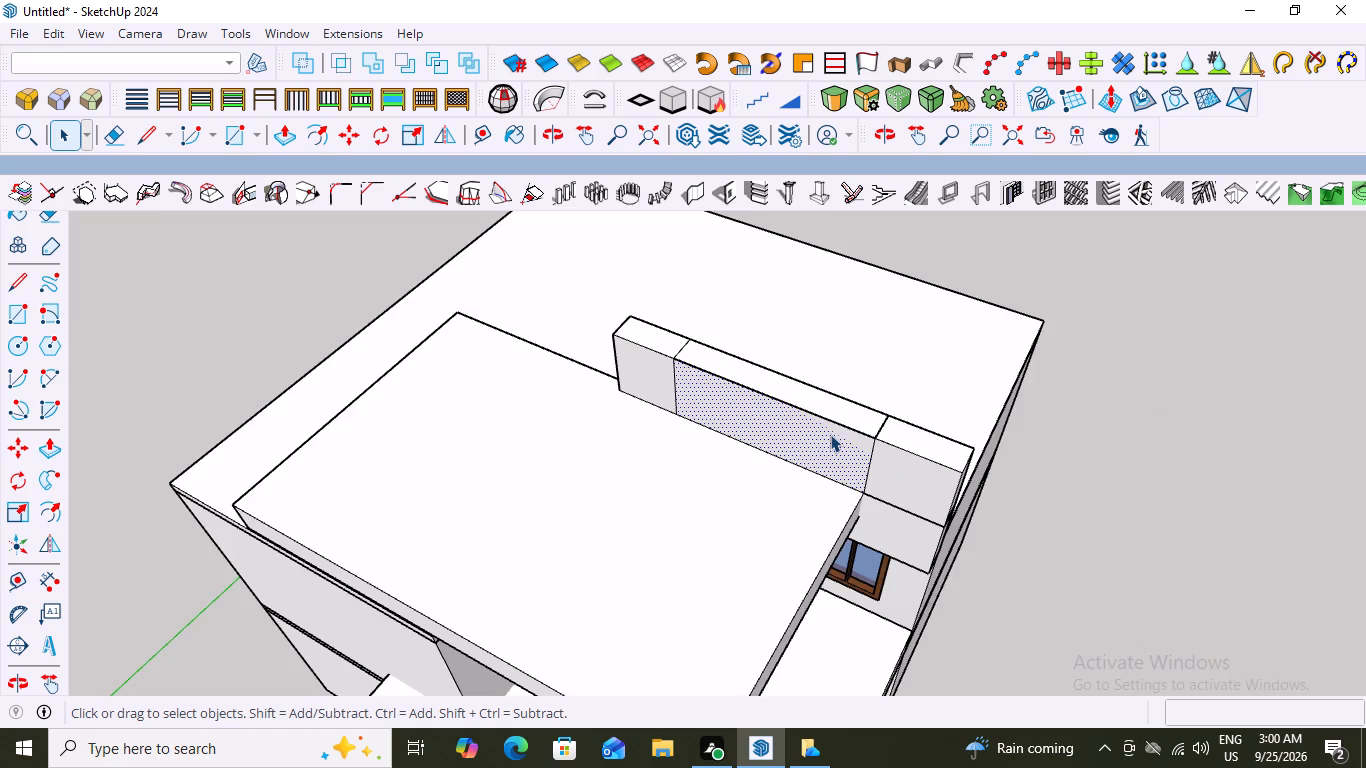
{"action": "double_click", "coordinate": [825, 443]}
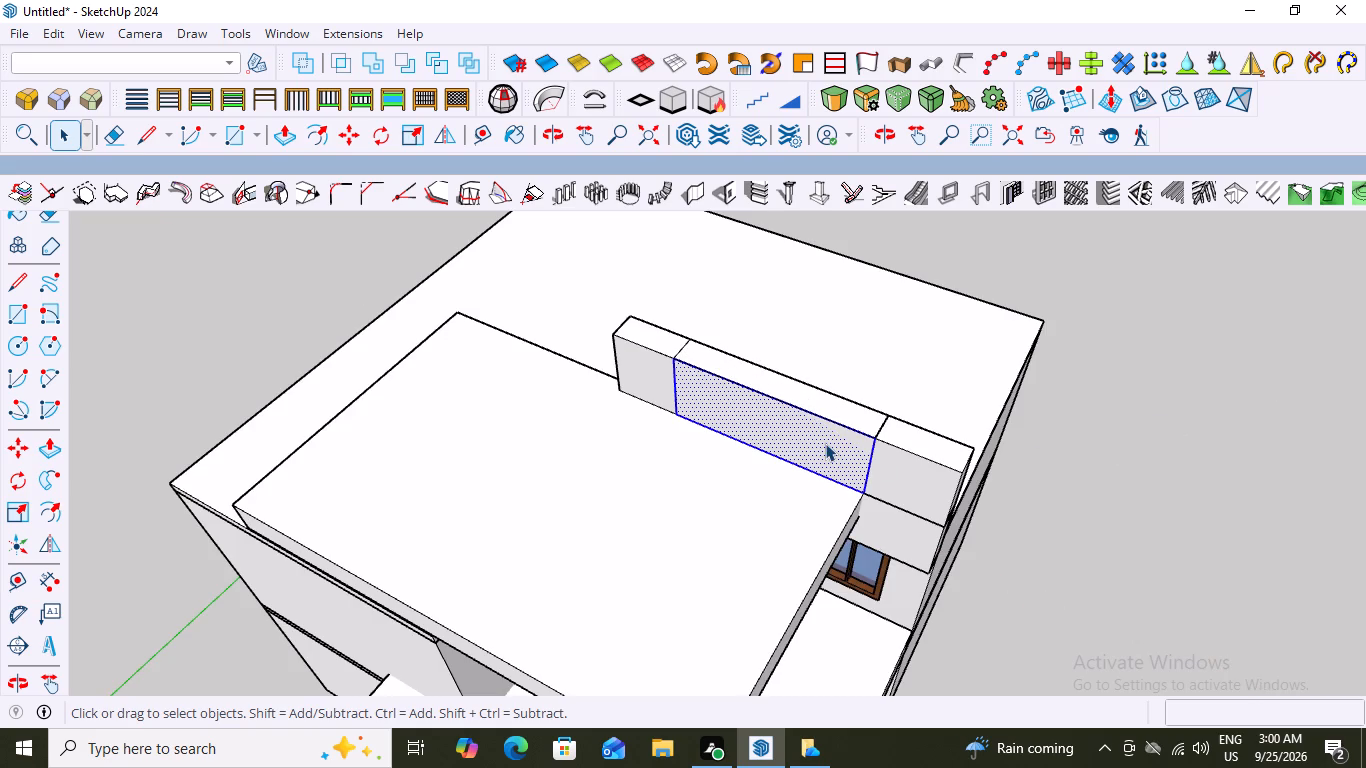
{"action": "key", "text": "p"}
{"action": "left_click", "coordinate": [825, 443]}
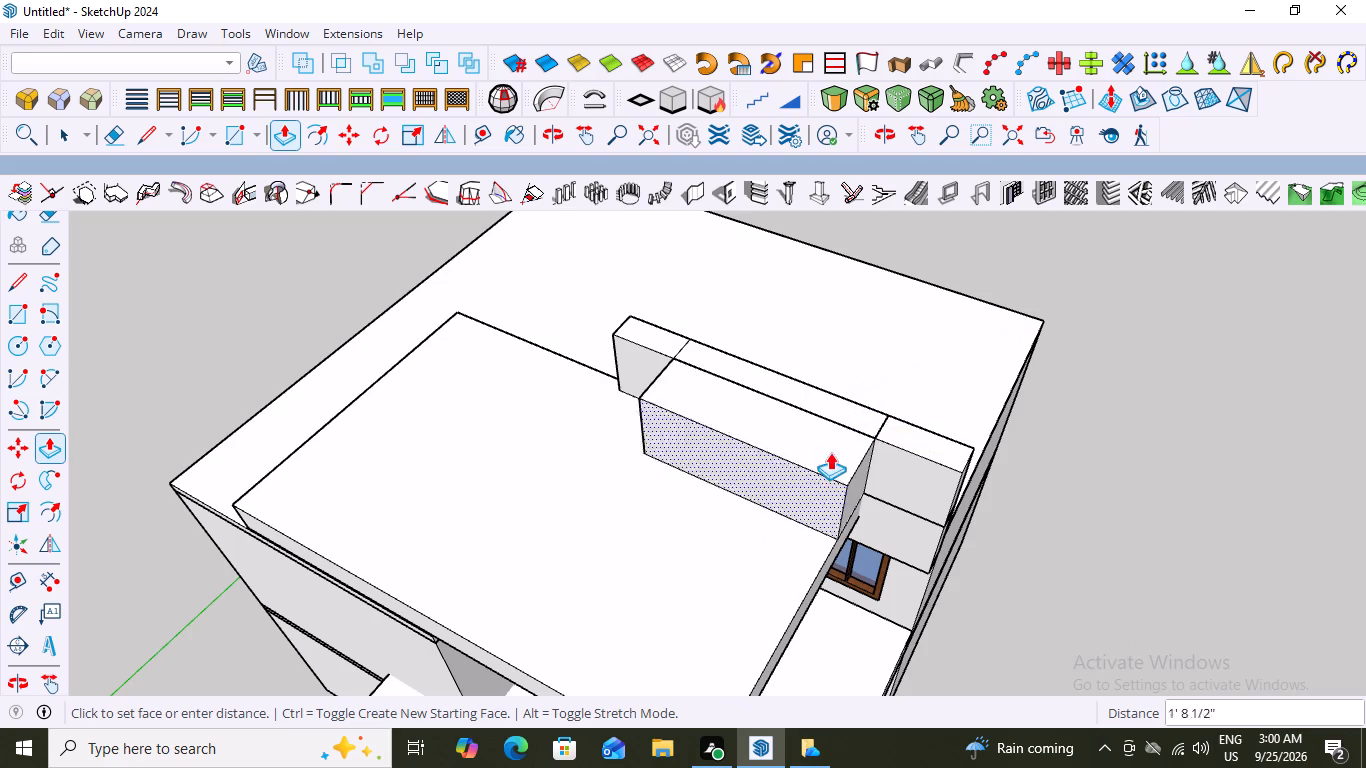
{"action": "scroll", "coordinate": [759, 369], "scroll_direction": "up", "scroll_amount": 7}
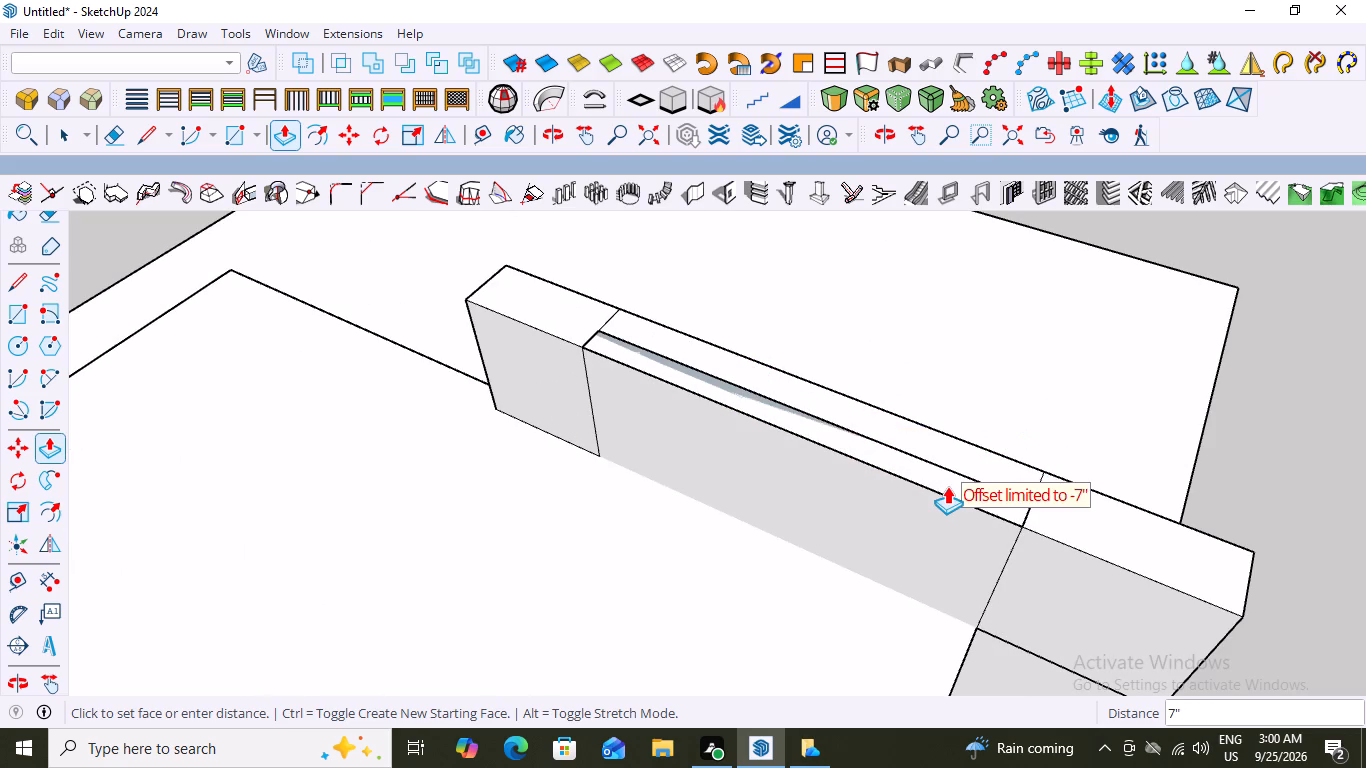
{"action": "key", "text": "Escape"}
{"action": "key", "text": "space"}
Delete the middle rectangle between the end blocks together with its boundary edges.
{"action": "double_click", "coordinate": [877, 497]}
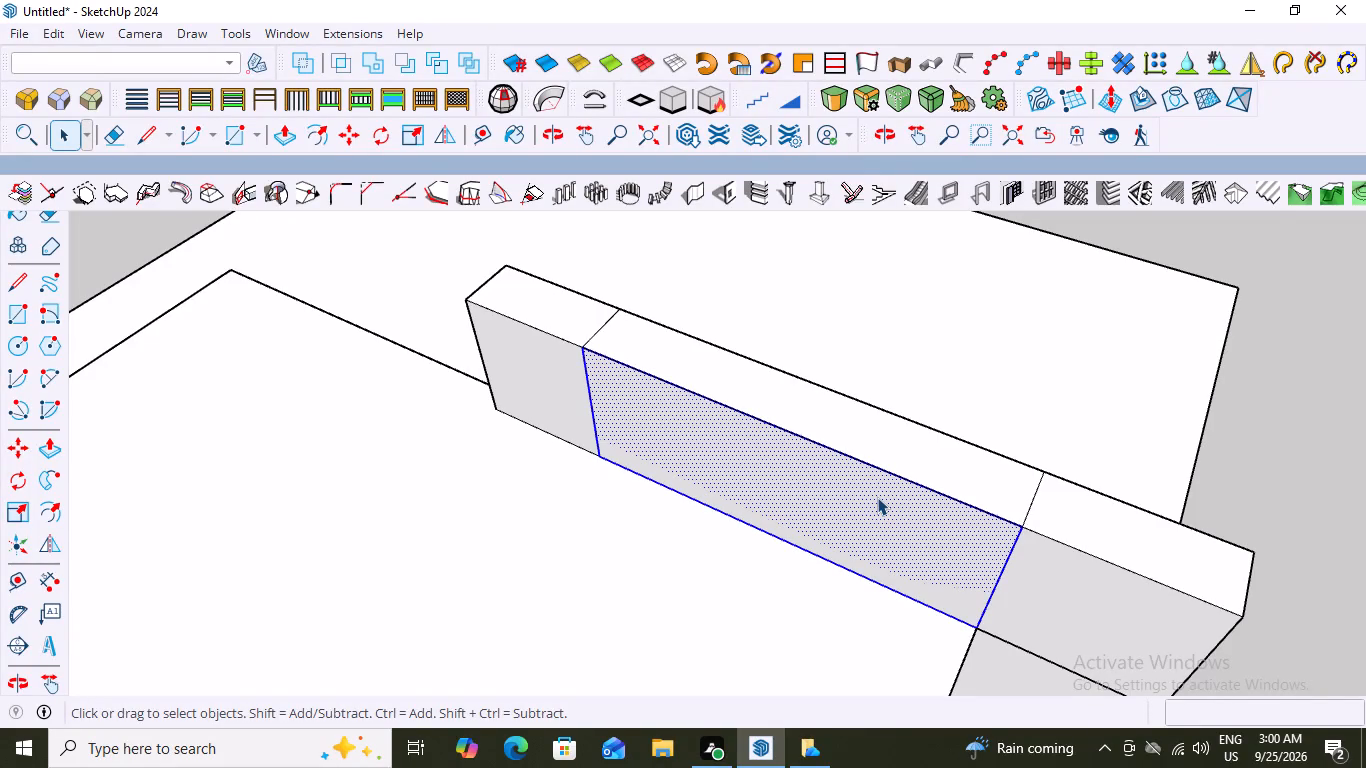
{"action": "key", "text": "Delete"}
Inspect the upright panel's group geometry, checking its long front face and its top face.
{"action": "left_click", "coordinate": [877, 494]}
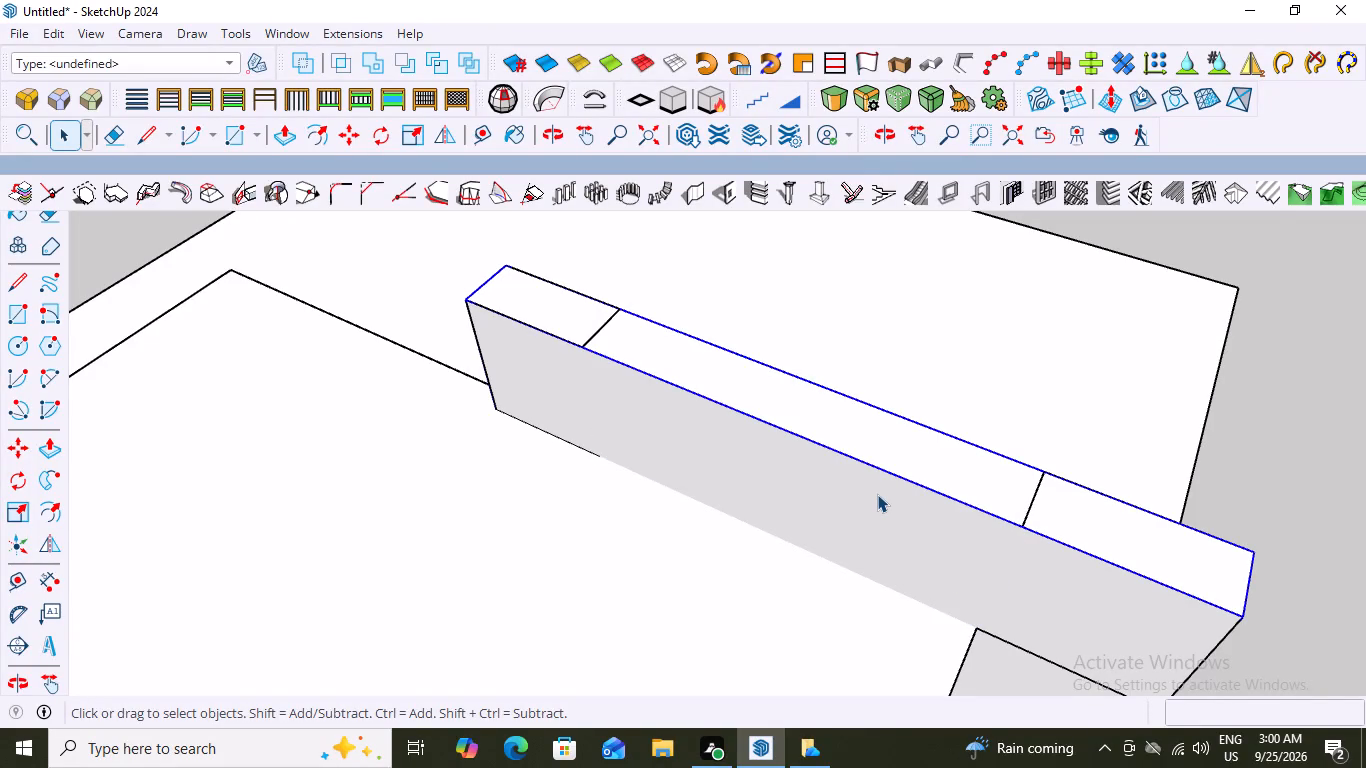
{"action": "double_click", "coordinate": [893, 451]}
{"action": "left_click", "coordinate": [893, 451]}
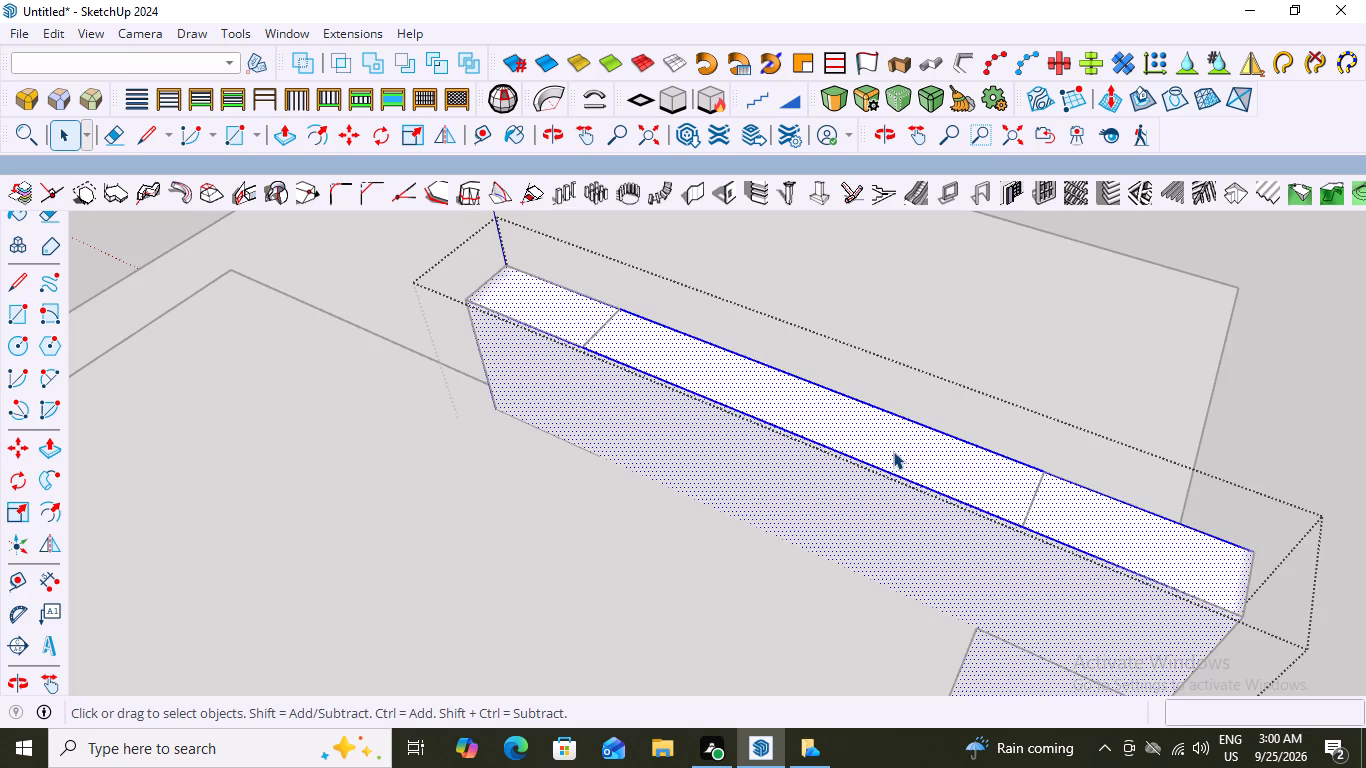
{"action": "left_click", "coordinate": [893, 451]}
{"action": "double_click", "coordinate": [899, 455]}
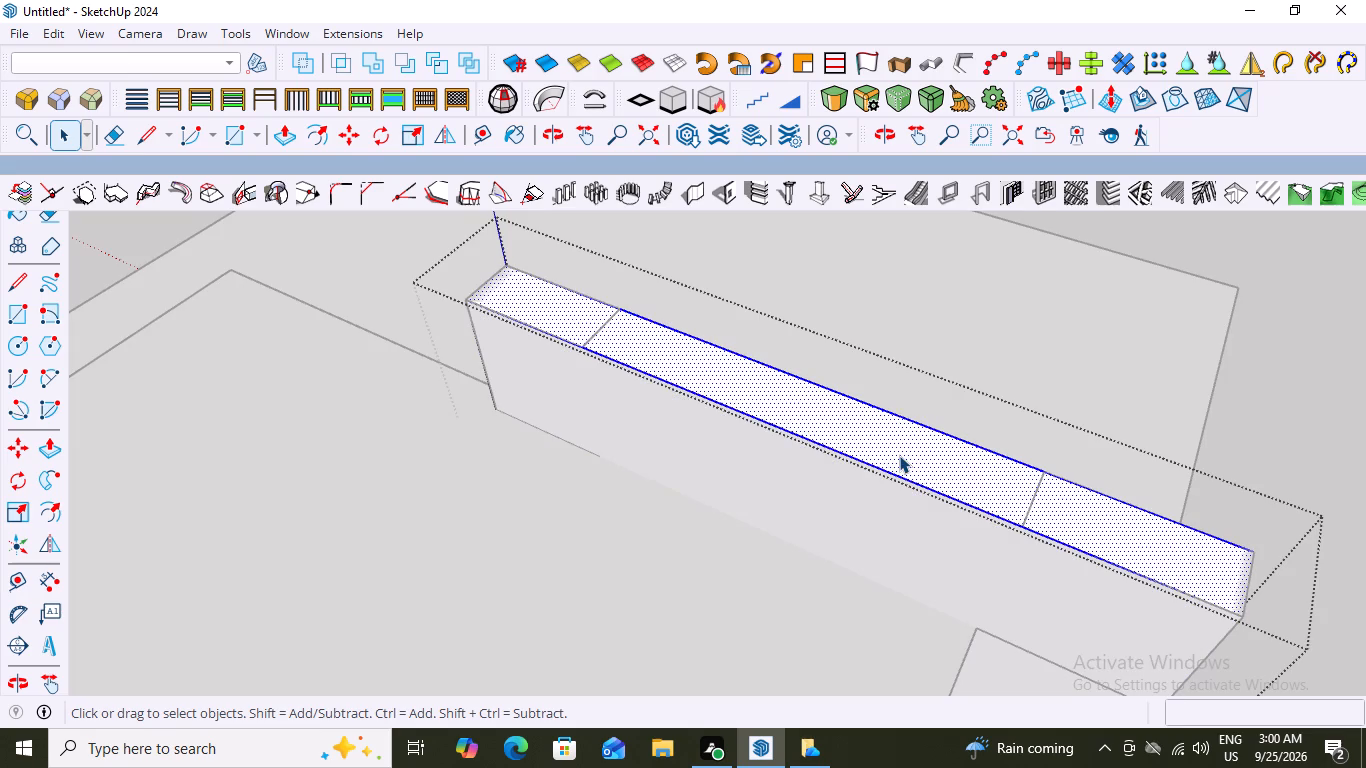
{"action": "double_click", "coordinate": [899, 455]}
{"action": "left_click", "coordinate": [1259, 286]}
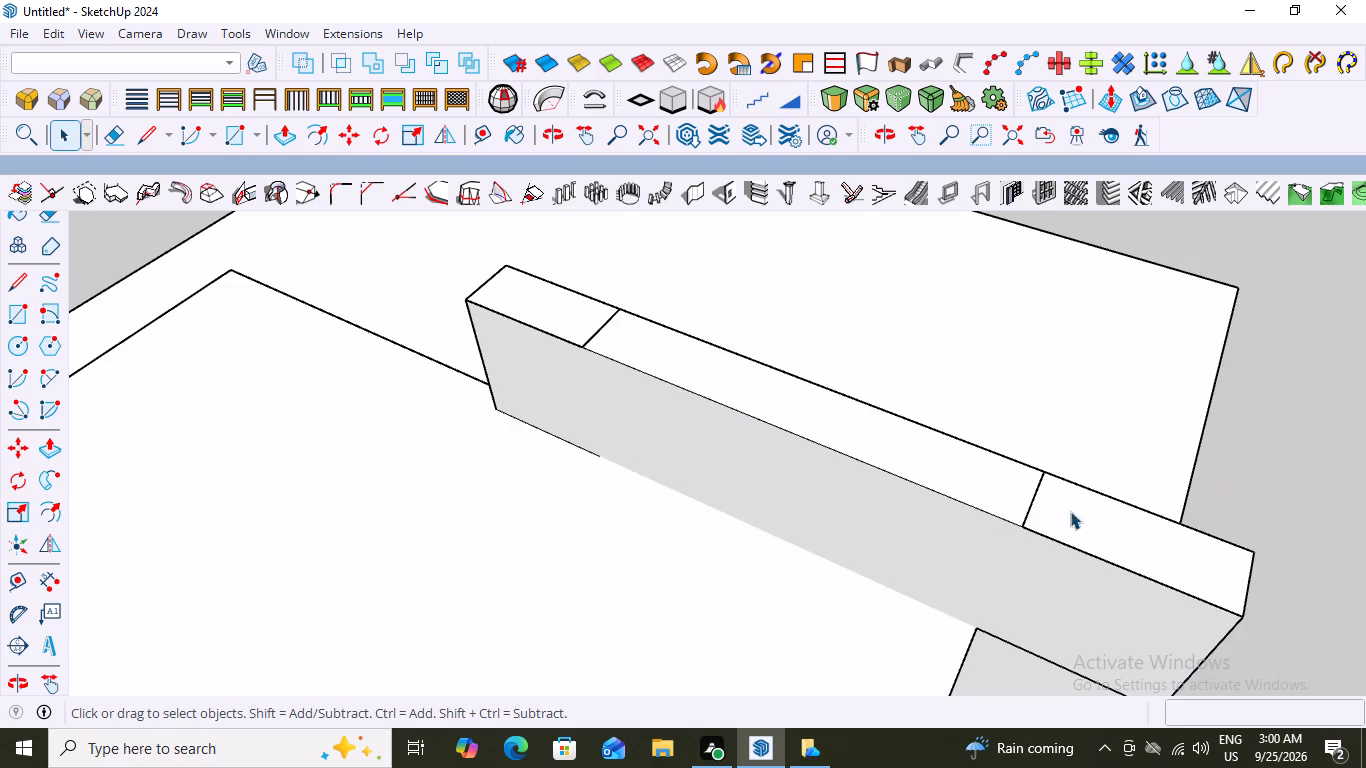
Draw a rectangle about 9' 1 13/16" by 1' 4 5/8" on the upright panel's top between the two end blocks.
{"action": "scroll", "coordinate": [896, 434], "scroll_direction": "down", "scroll_amount": 2}
{"action": "middle_click_drag", "start_coordinate": [868, 447], "coordinate": [1034, 446]}
{"action": "scroll", "coordinate": [818, 413], "scroll_direction": "up", "scroll_amount": 1}
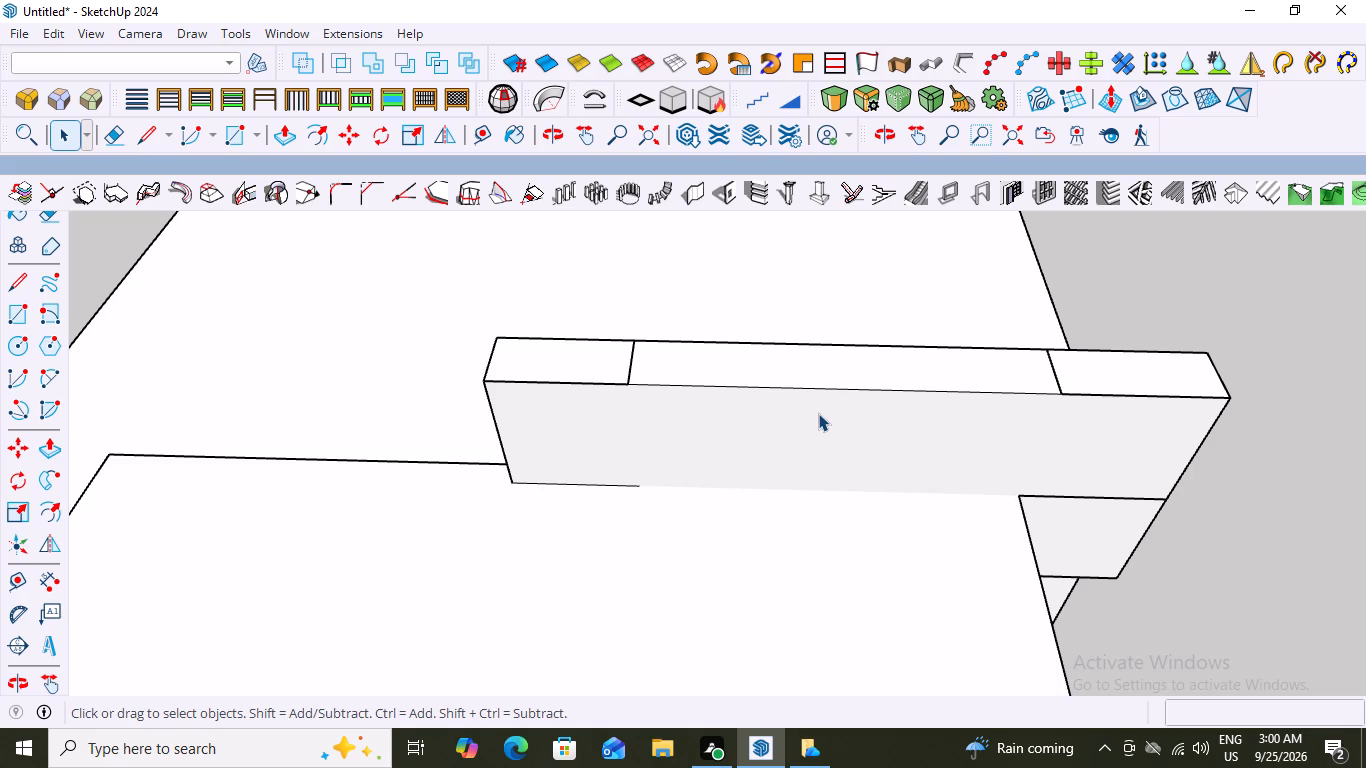
{"action": "key", "text": "r"}
{"action": "left_click", "coordinate": [634, 343]}
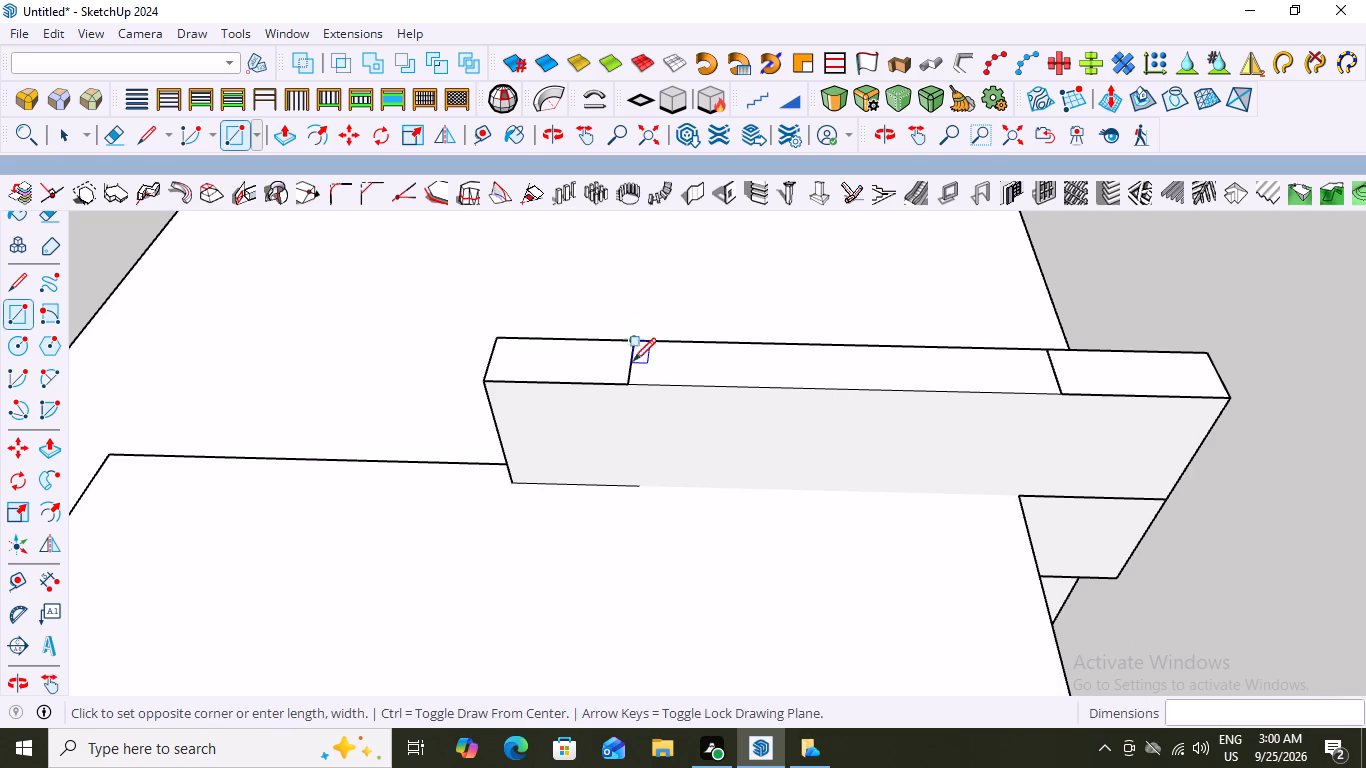
{"action": "left_click", "coordinate": [1062, 393]}
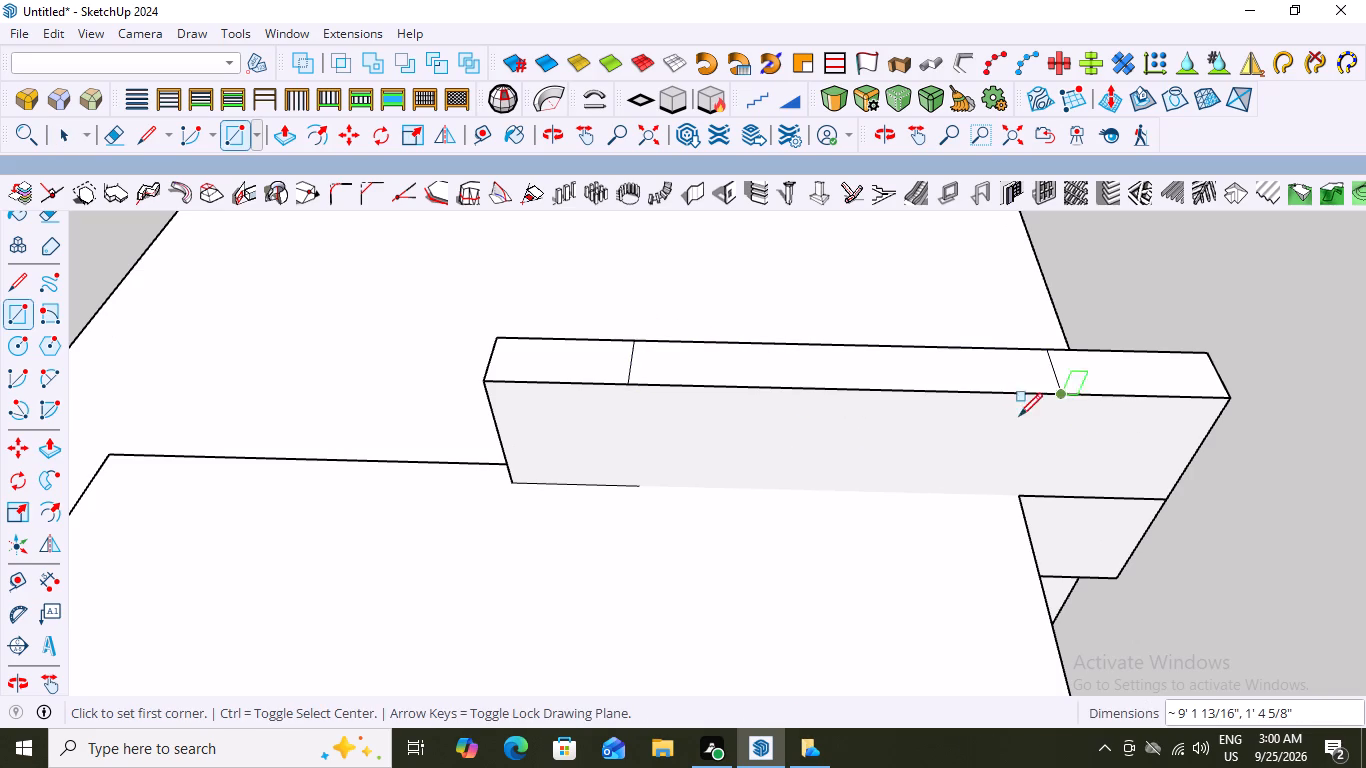
{"action": "key", "text": "space"}
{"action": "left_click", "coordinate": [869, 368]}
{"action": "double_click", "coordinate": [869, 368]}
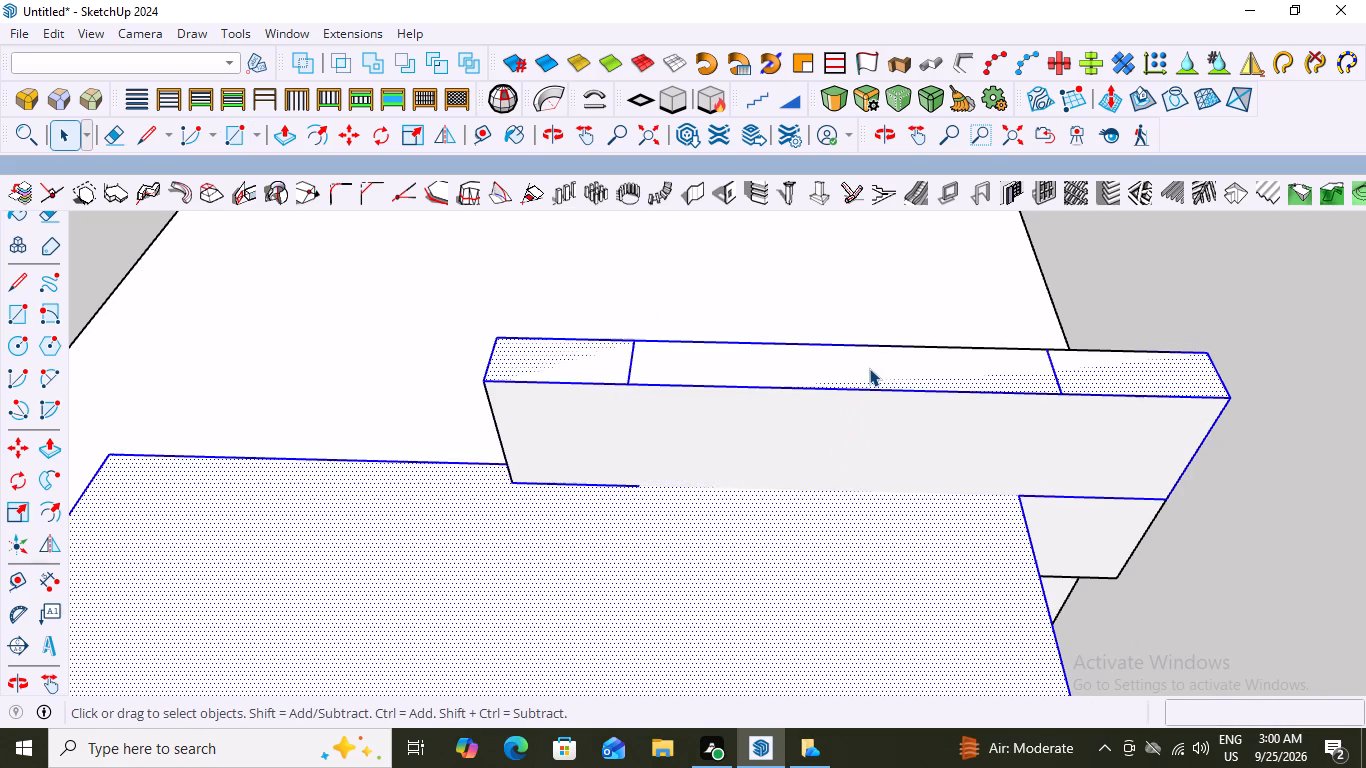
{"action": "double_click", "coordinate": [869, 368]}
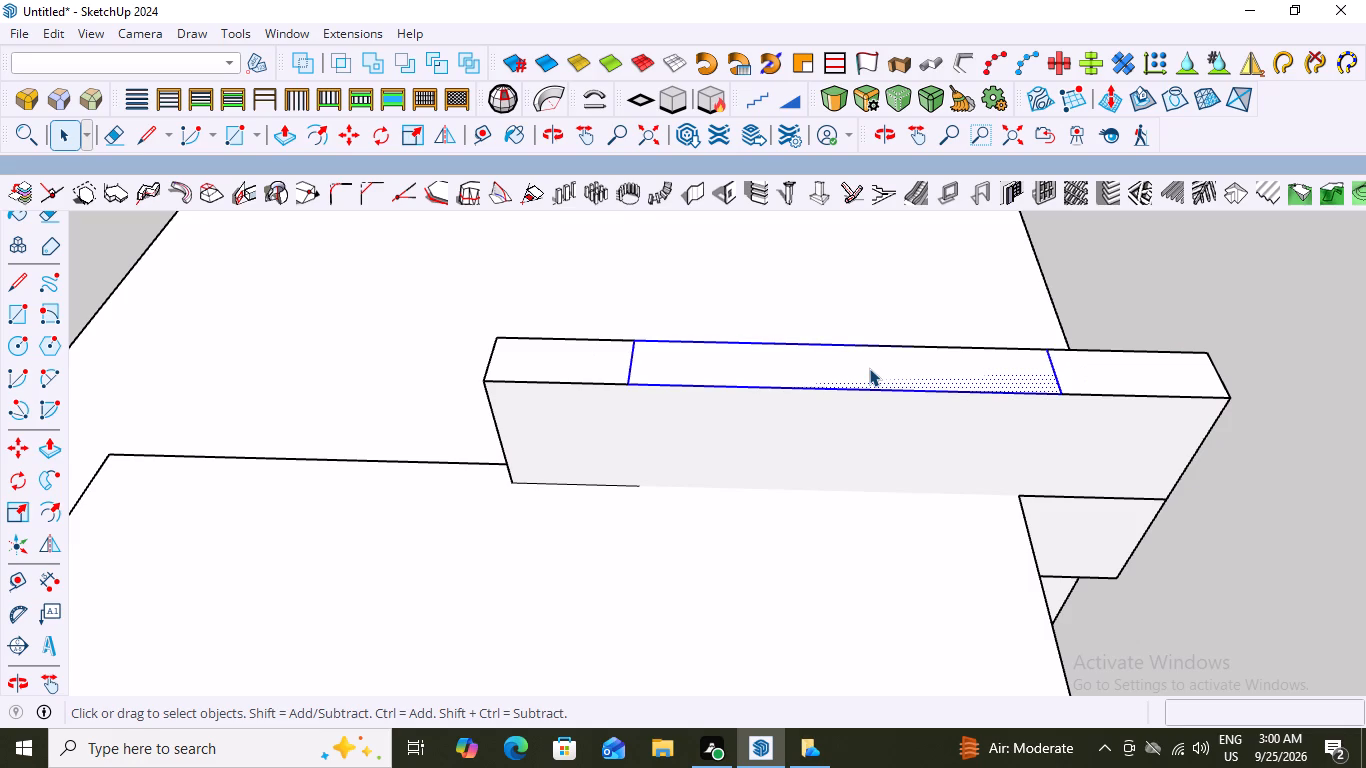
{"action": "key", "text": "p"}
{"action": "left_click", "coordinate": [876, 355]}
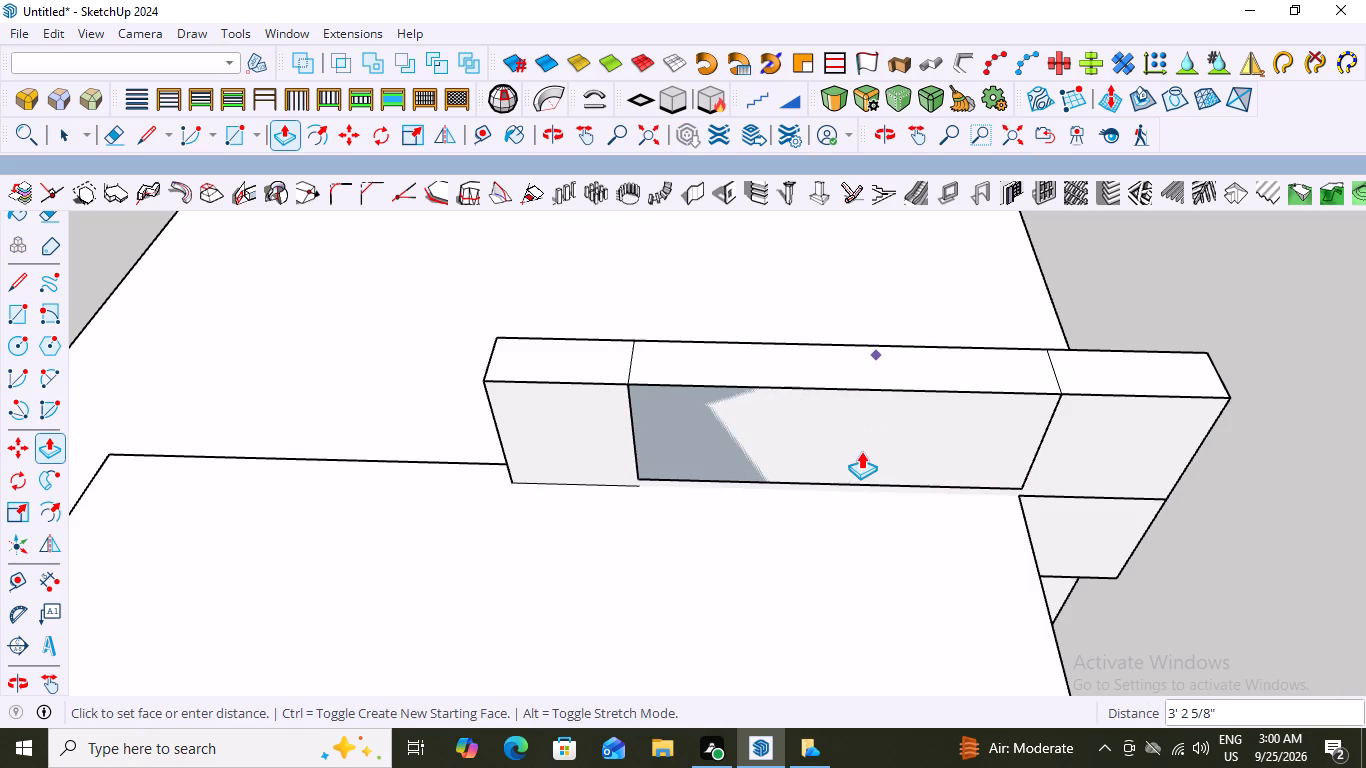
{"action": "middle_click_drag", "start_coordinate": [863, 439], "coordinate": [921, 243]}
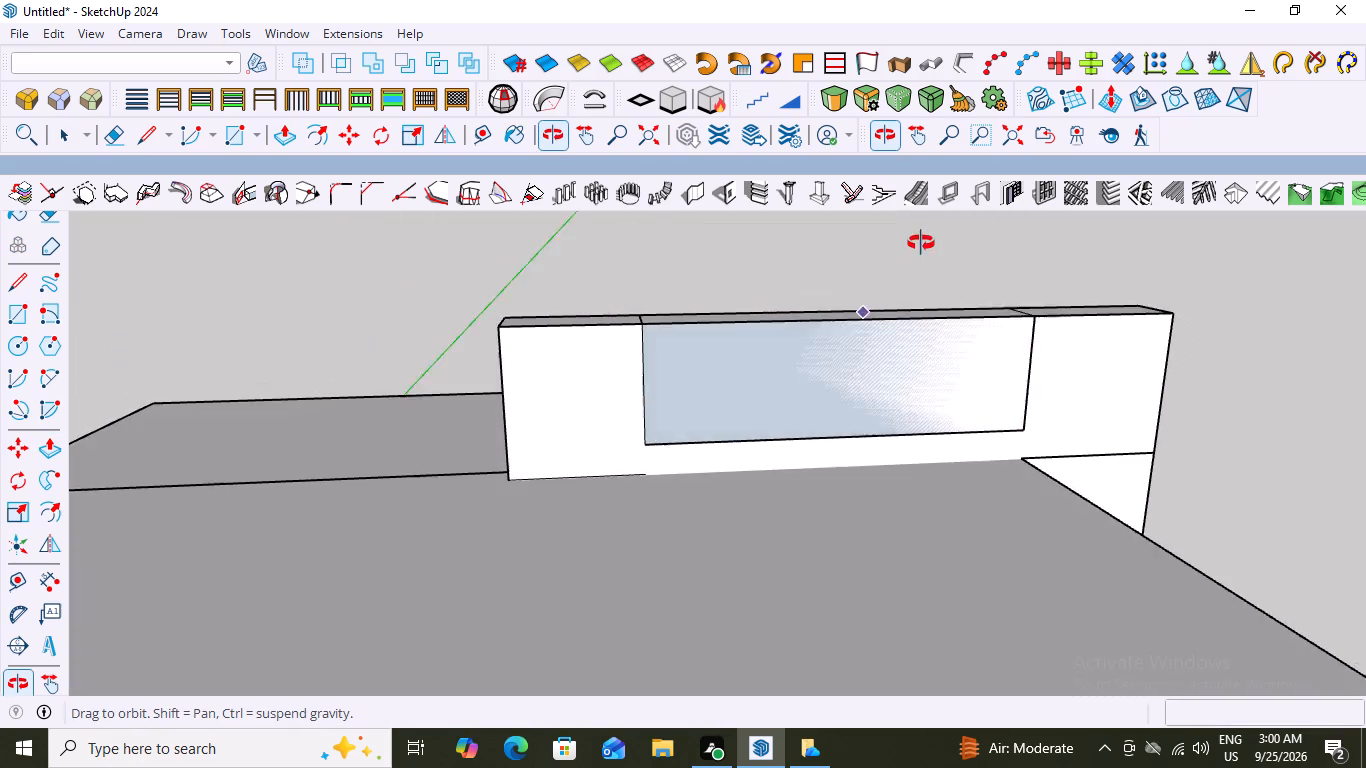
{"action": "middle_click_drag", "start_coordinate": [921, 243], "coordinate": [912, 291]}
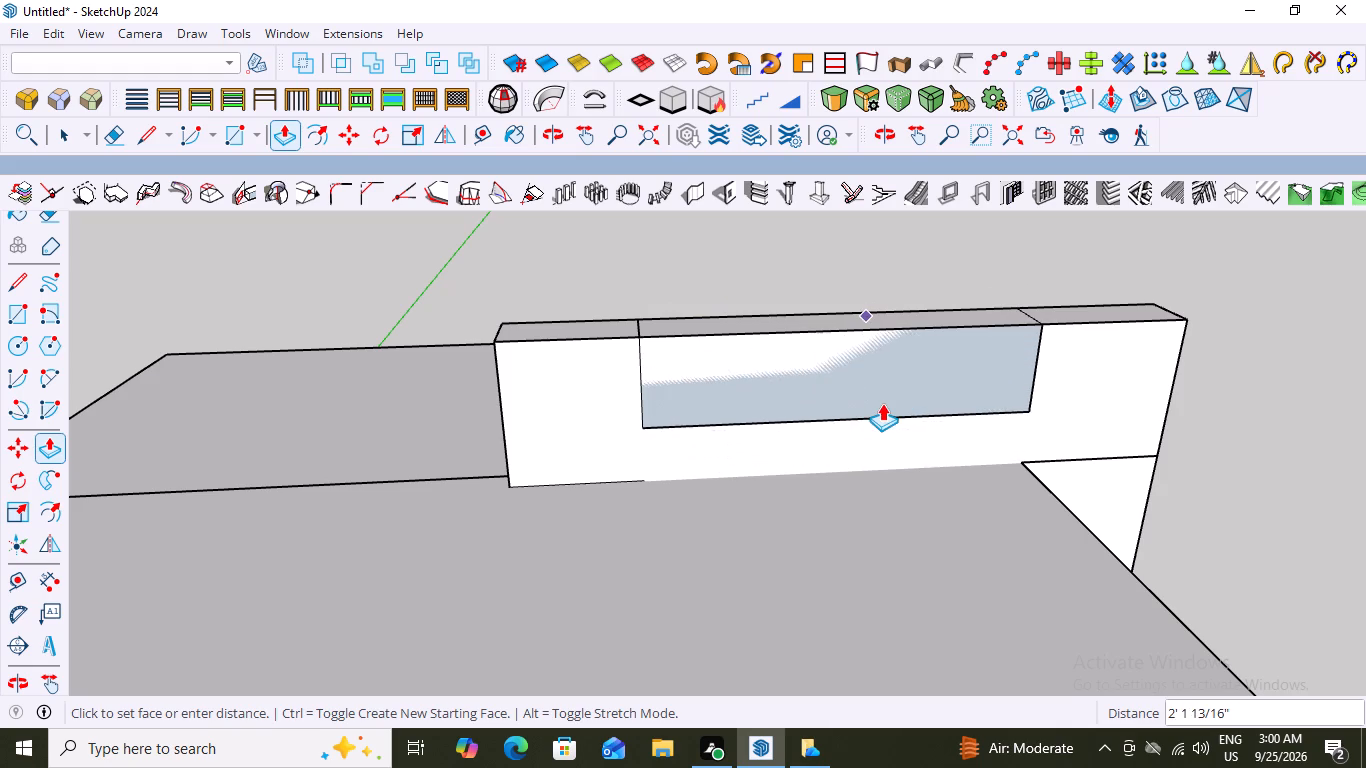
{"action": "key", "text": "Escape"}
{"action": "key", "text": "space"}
Make a group from the middle rectangle and its edges on top of the upright panel.
{"action": "middle_click_drag", "start_coordinate": [955, 224], "coordinate": [932, 421]}
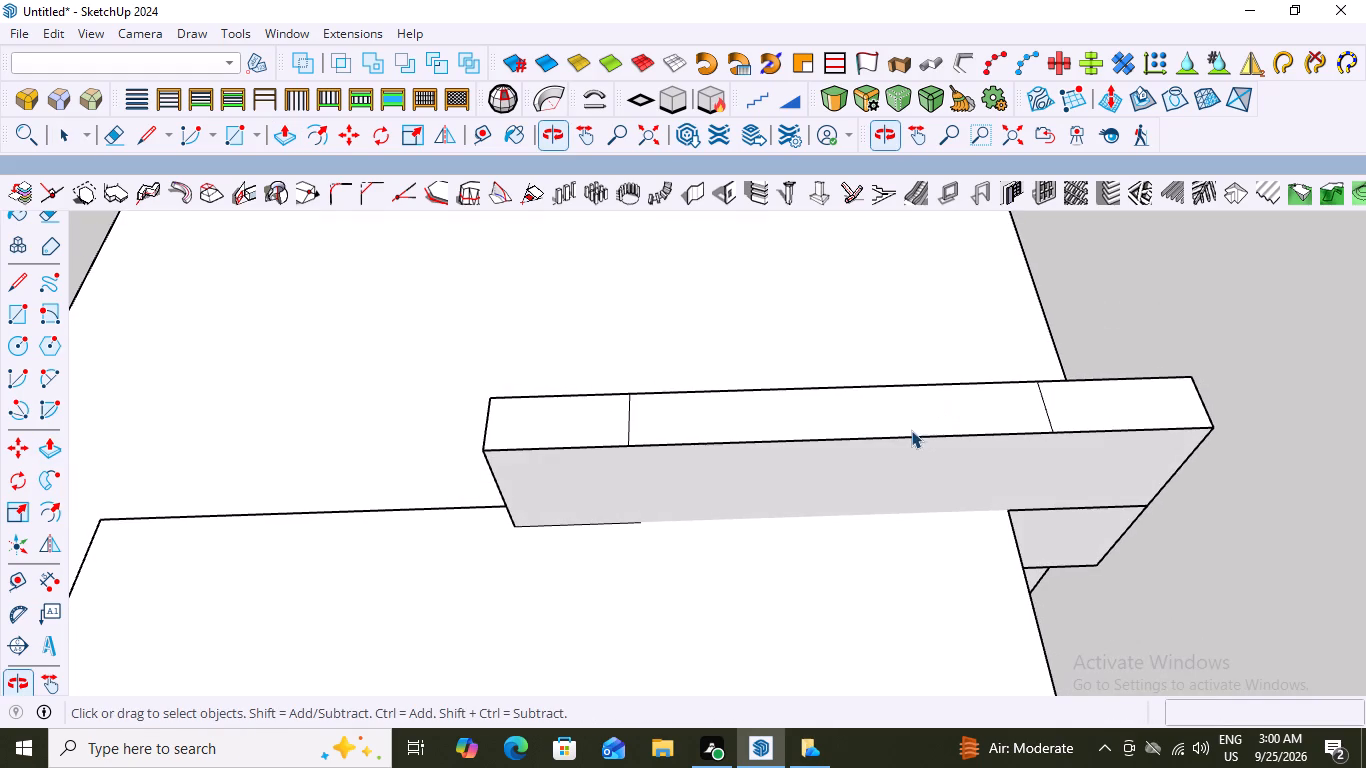
{"action": "double_click", "coordinate": [892, 419]}
{"action": "double_click", "coordinate": [892, 419]}
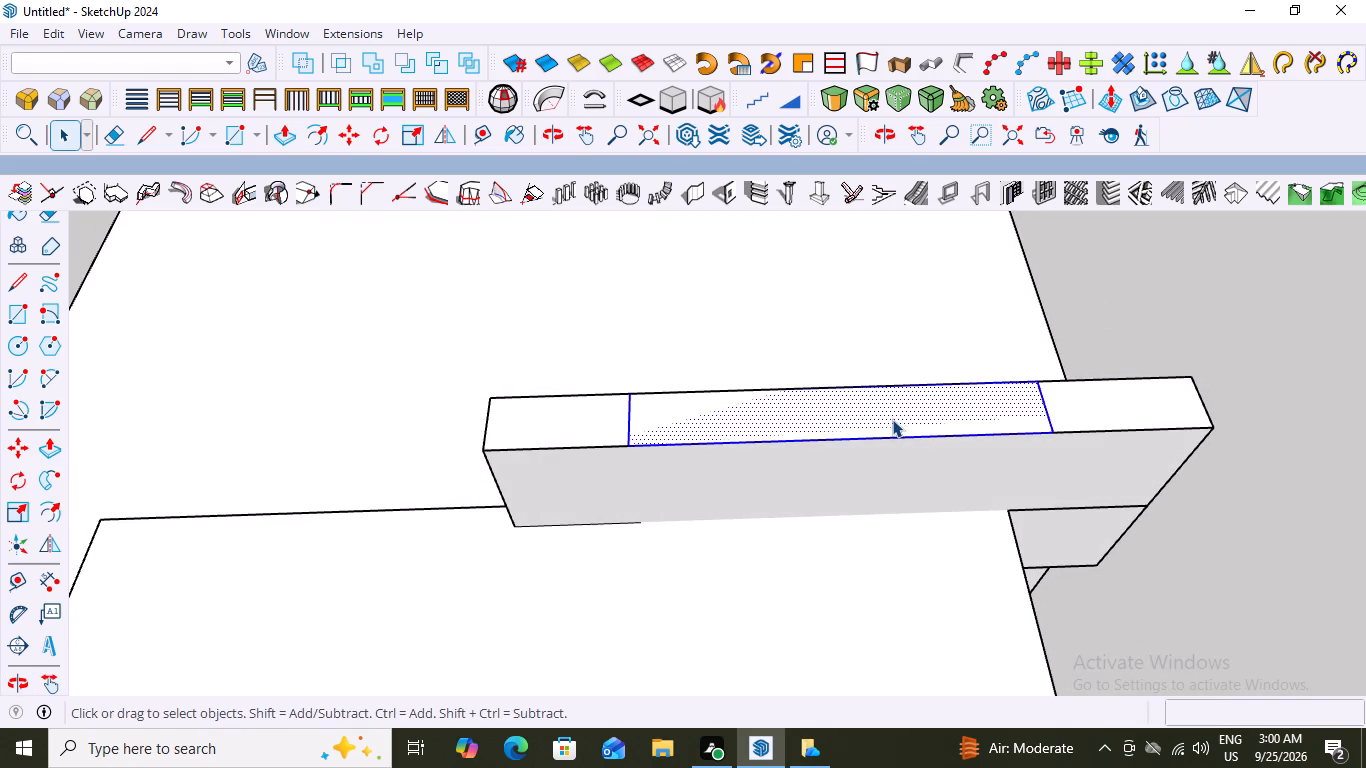
{"action": "right_click", "coordinate": [892, 419]}
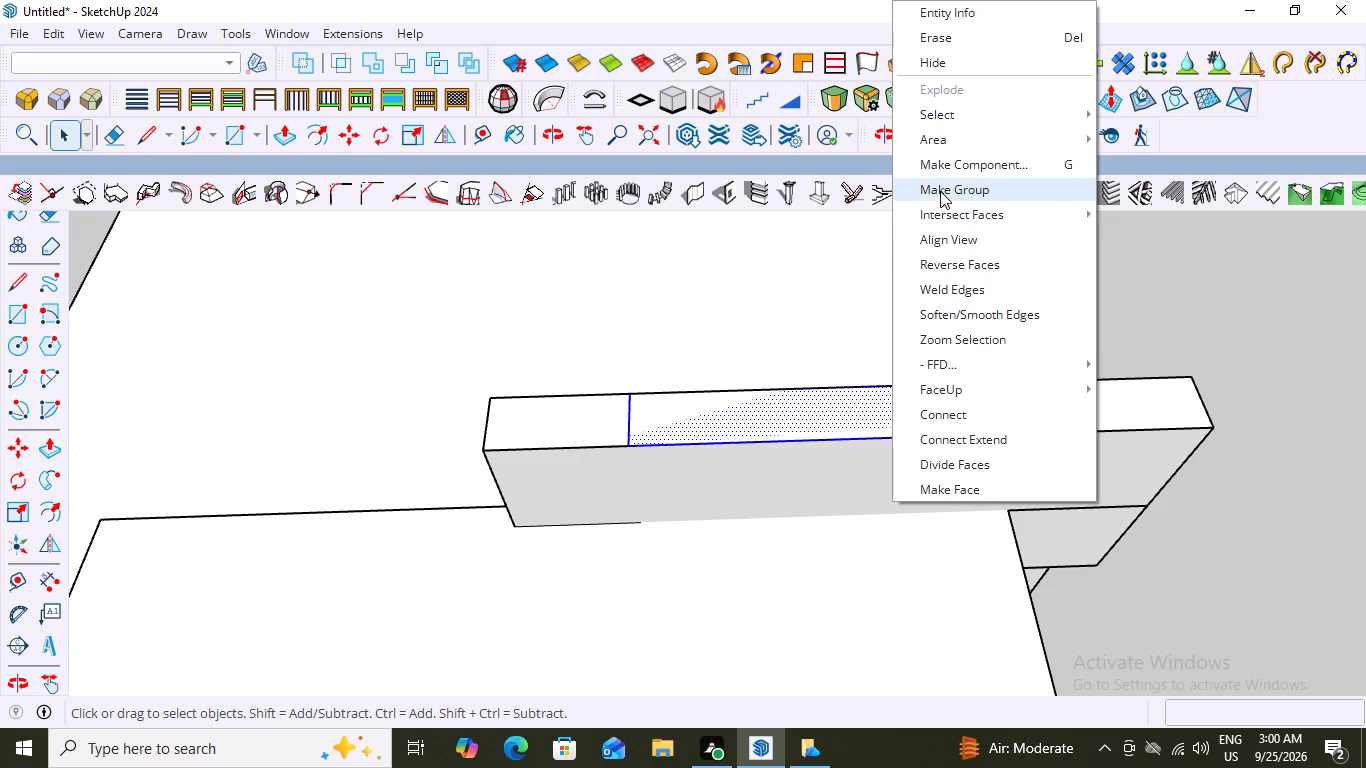
{"action": "left_click", "coordinate": [940, 191]}
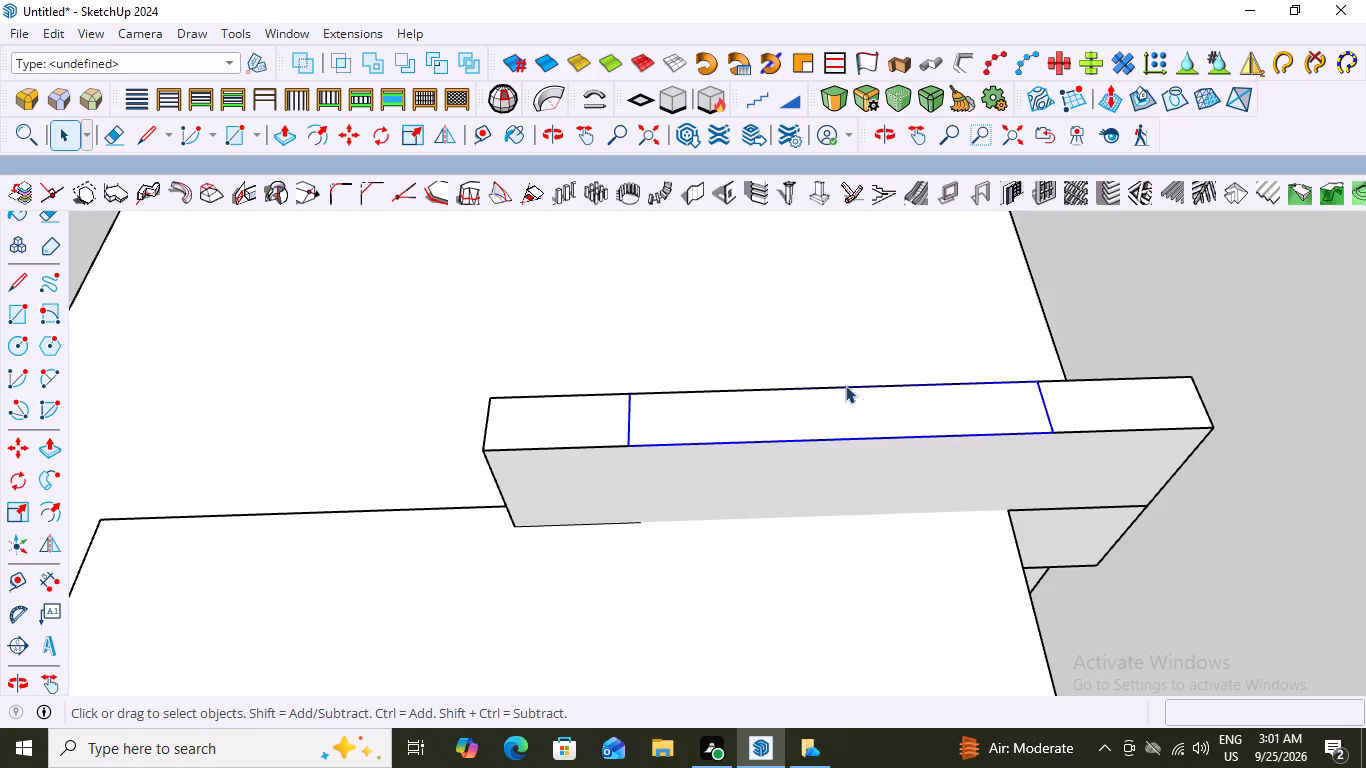
Push/Pull the rectangle downward inside its group to form a solid middle block between the two end blocks.
{"action": "double_click", "coordinate": [850, 409]}
{"action": "left_click", "coordinate": [851, 409]}
{"action": "key", "text": "p"}
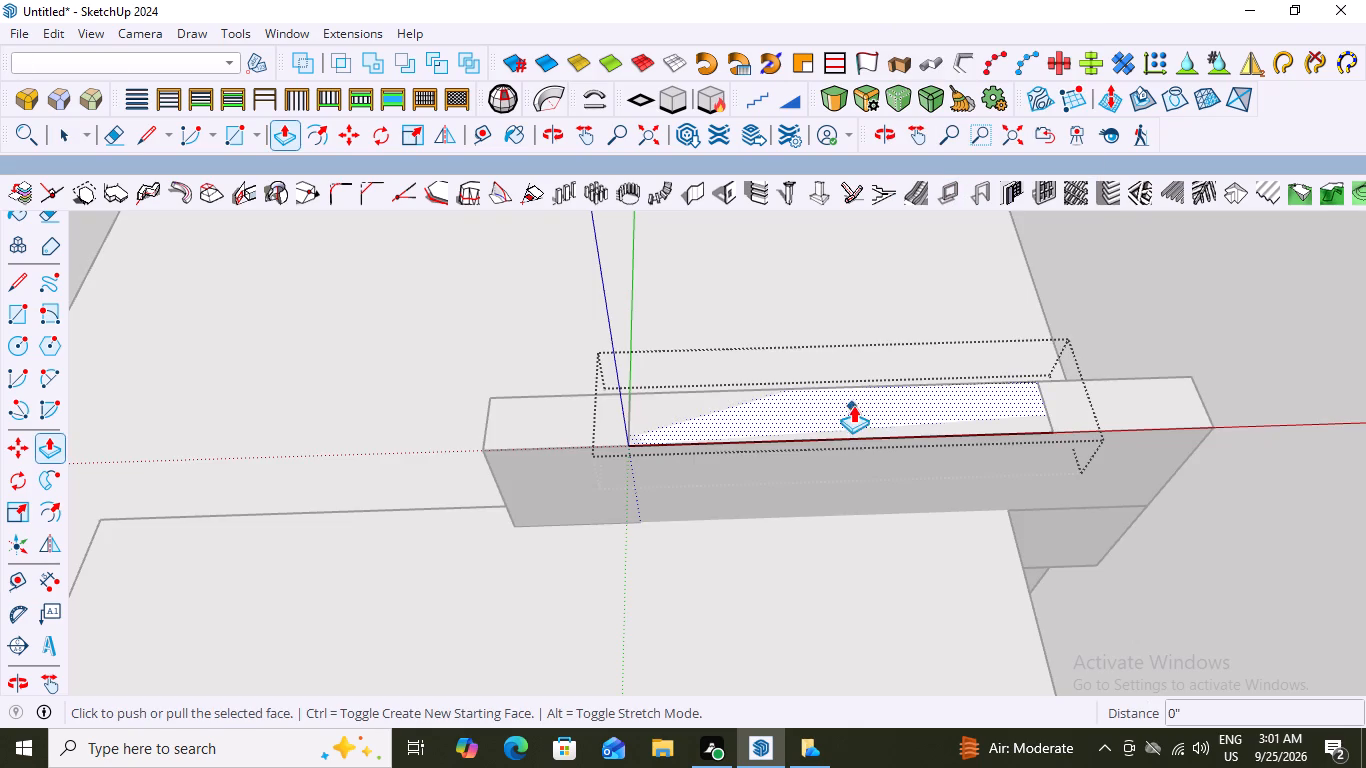
{"action": "left_click_drag", "start_coordinate": [854, 404], "coordinate": [854, 415]}
{"action": "middle_click_drag", "start_coordinate": [883, 411], "coordinate": [946, 201]}
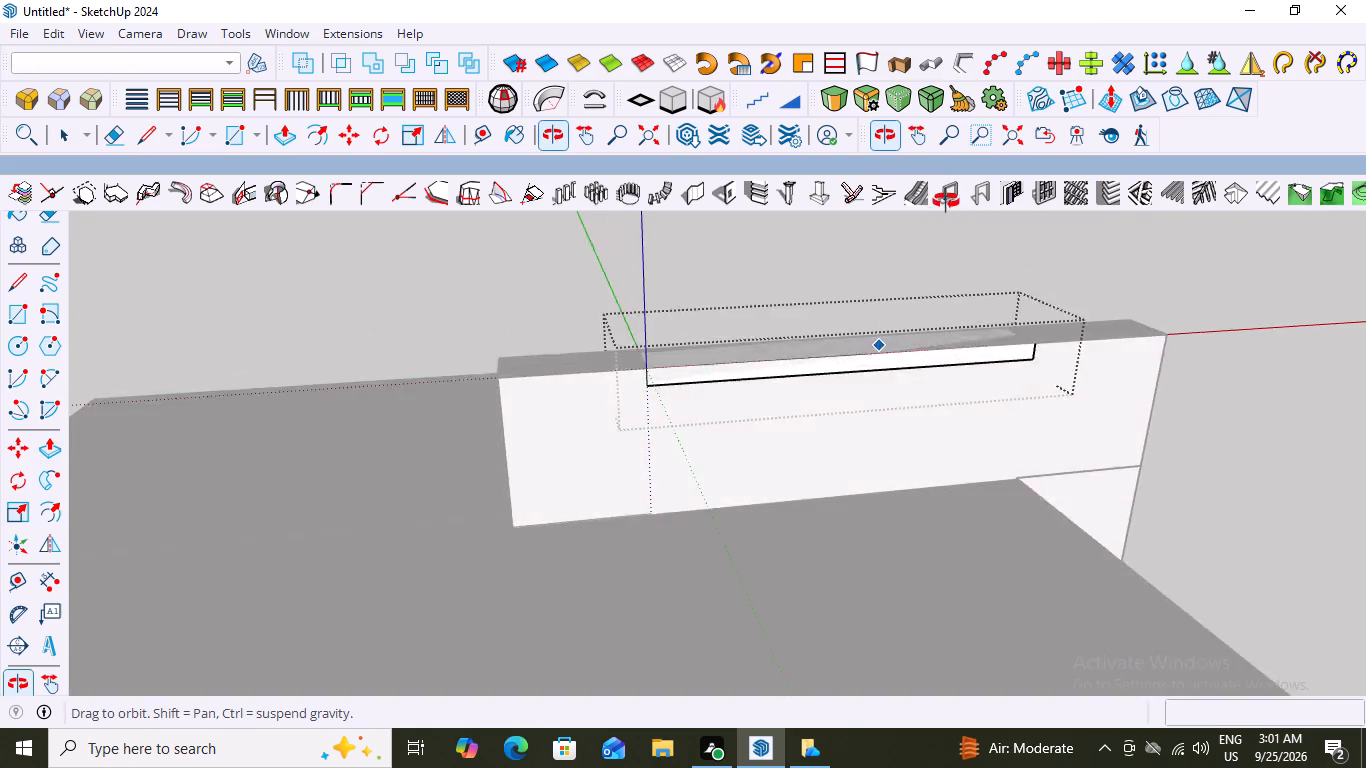
{"action": "middle_click_drag", "start_coordinate": [946, 201], "coordinate": [940, 285]}
{"action": "left_click_drag", "start_coordinate": [875, 348], "coordinate": [951, 411]}
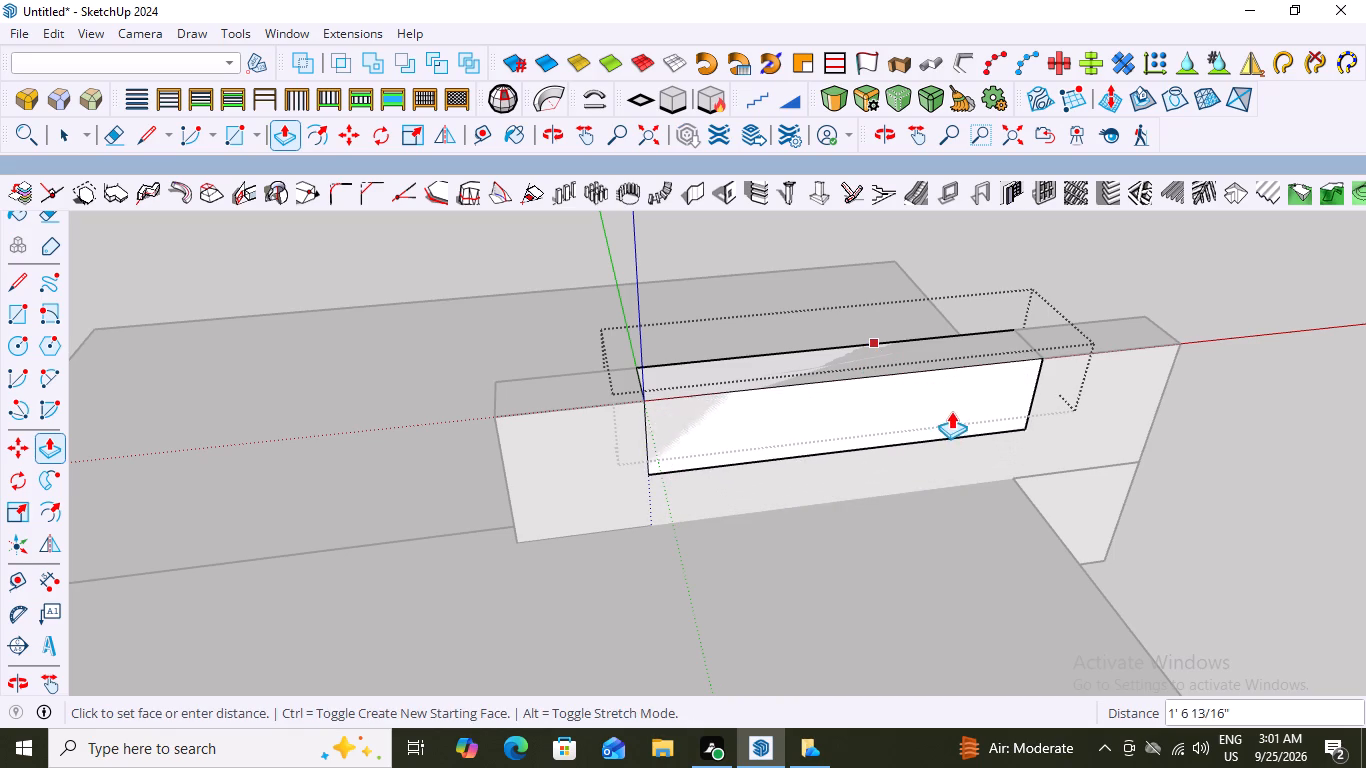
{"action": "left_click_drag", "start_coordinate": [951, 411], "coordinate": [953, 410]}
{"action": "left_click_drag", "start_coordinate": [953, 410], "coordinate": [953, 422]}
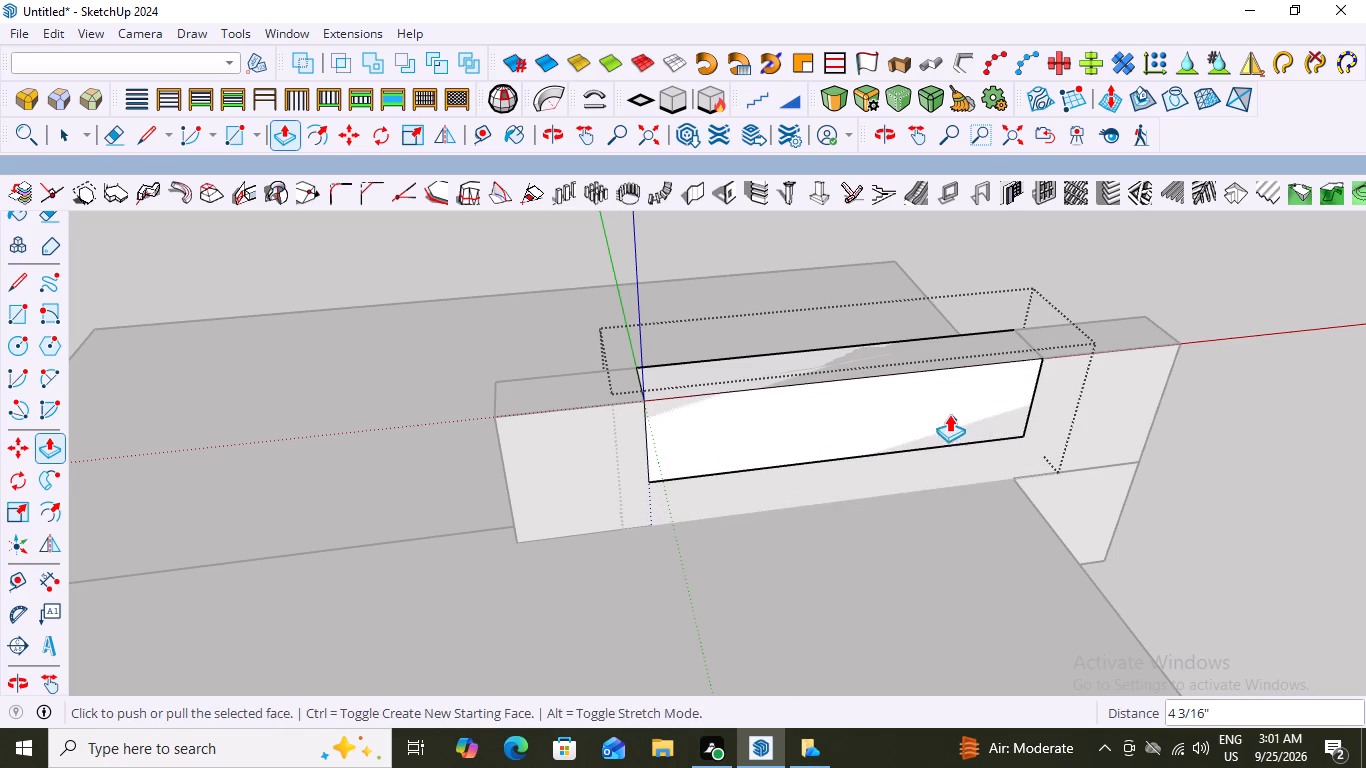
{"action": "left_click", "coordinate": [937, 390]}
{"action": "left_click", "coordinate": [927, 389]}
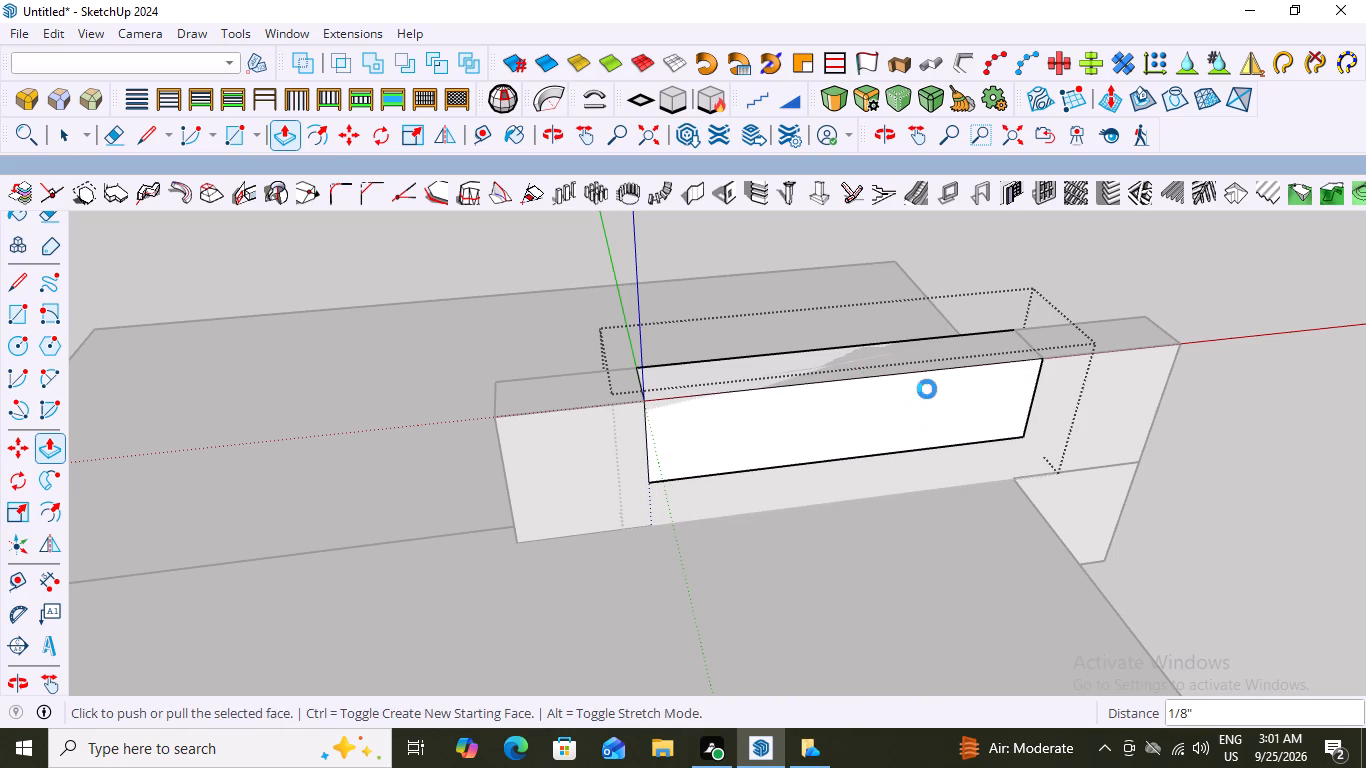
{"action": "key", "text": "space"}
Close the middle block's group and inspect the block within the upright panel from the rear.
{"action": "scroll", "coordinate": [927, 389], "scroll_direction": "down", "scroll_amount": 9}
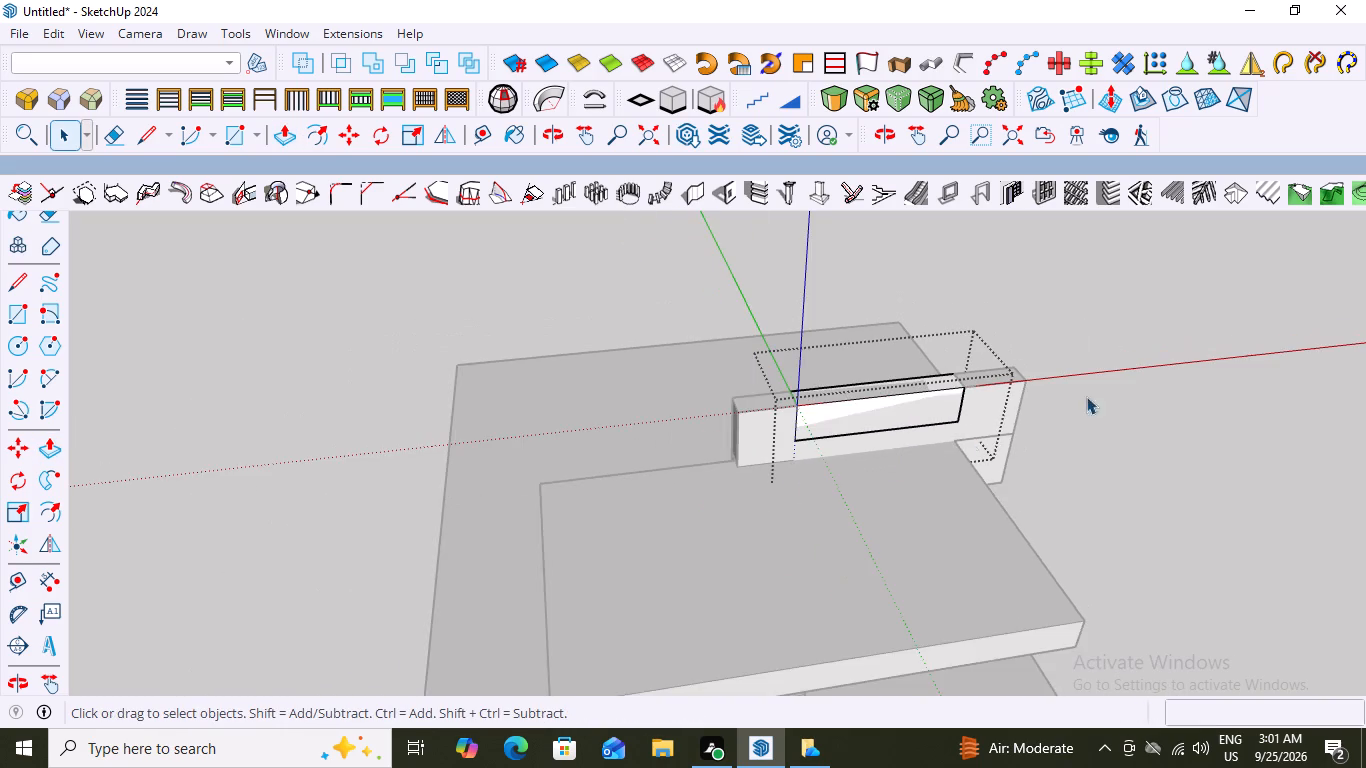
{"action": "middle_click_drag", "start_coordinate": [1117, 381], "coordinate": [541, 287]}
{"action": "middle_click_drag", "start_coordinate": [750, 370], "coordinate": [398, 396]}
{"action": "scroll", "coordinate": [558, 426], "scroll_direction": "up", "scroll_amount": 3}
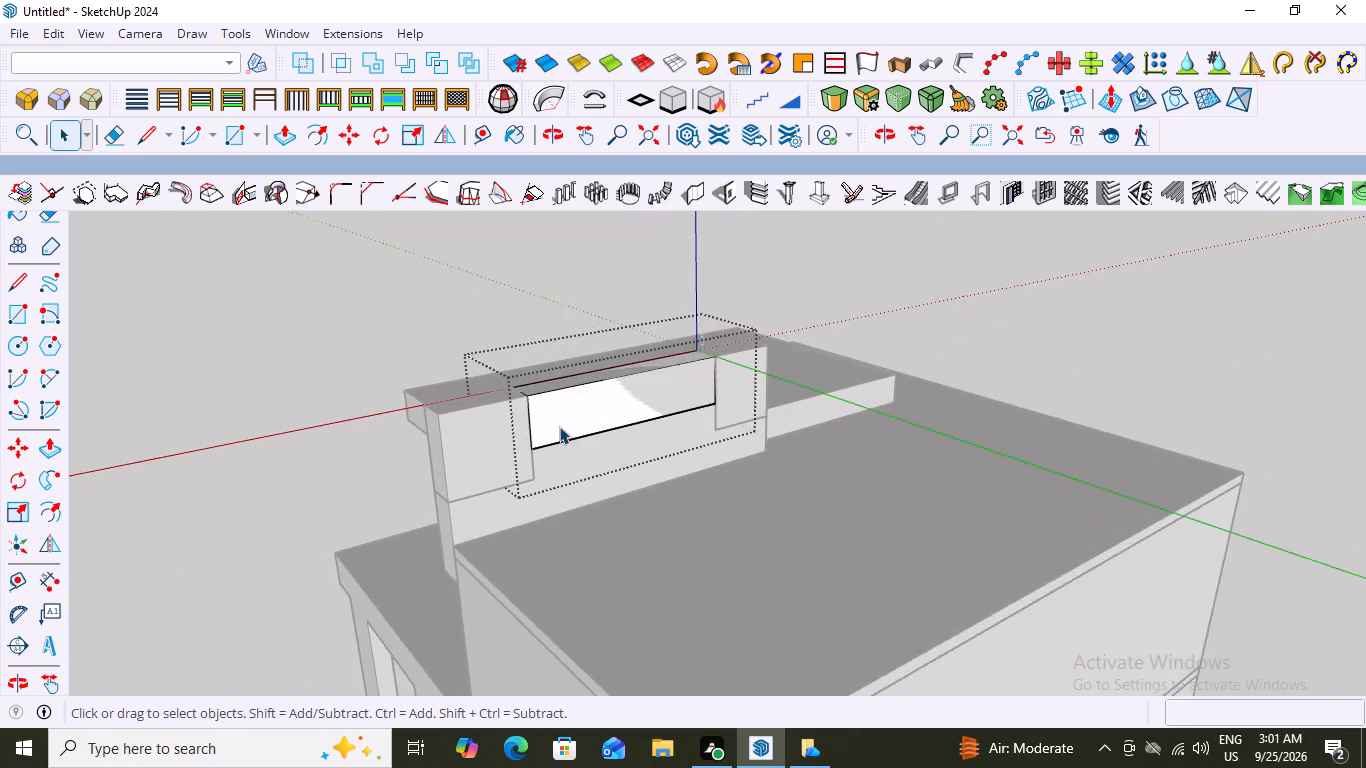
{"action": "left_click", "coordinate": [586, 405]}
{"action": "key", "text": "space"}
{"action": "left_click", "coordinate": [823, 295]}
{"action": "middle_click_drag", "start_coordinate": [622, 404], "coordinate": [666, 452]}
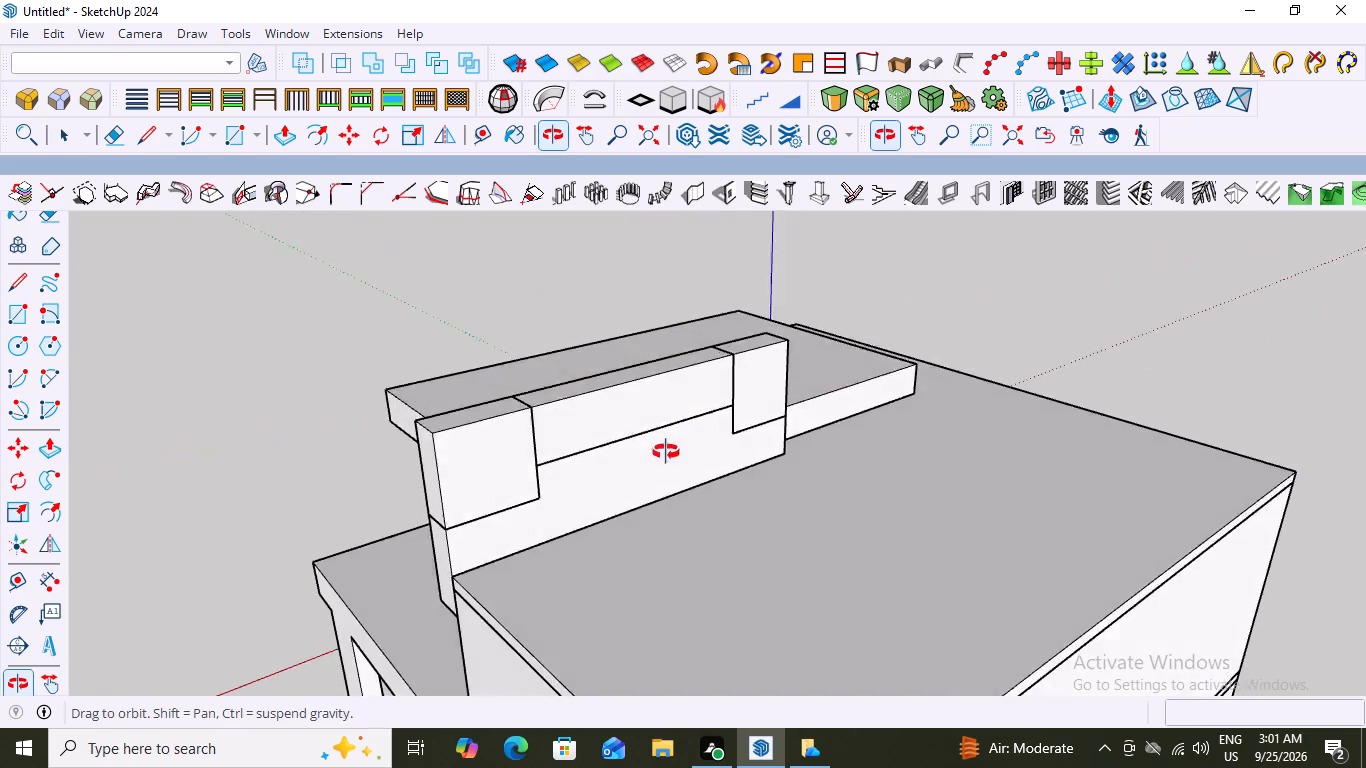
{"action": "middle_click_drag", "start_coordinate": [666, 452], "coordinate": [713, 511]}
{"action": "scroll", "coordinate": [722, 478], "scroll_direction": "down", "scroll_amount": 1}
{"action": "middle_click_drag", "start_coordinate": [704, 484], "coordinate": [538, 431]}
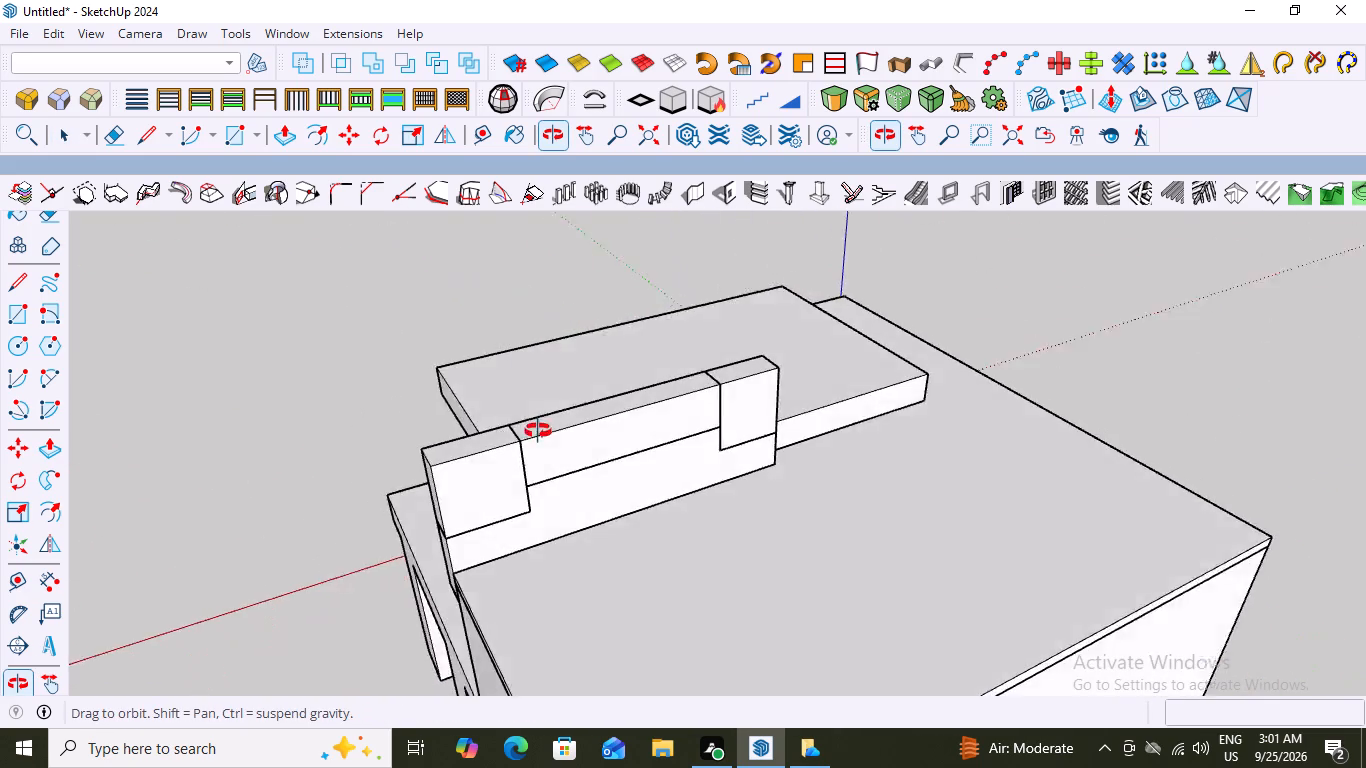
{"action": "middle_click_drag", "start_coordinate": [538, 431], "coordinate": [543, 427]}
{"action": "scroll", "coordinate": [664, 480], "scroll_direction": "up", "scroll_amount": 1}
Check the panel group and the middle block group from the rear to tell their faces apart.
{"action": "double_click", "coordinate": [625, 399]}
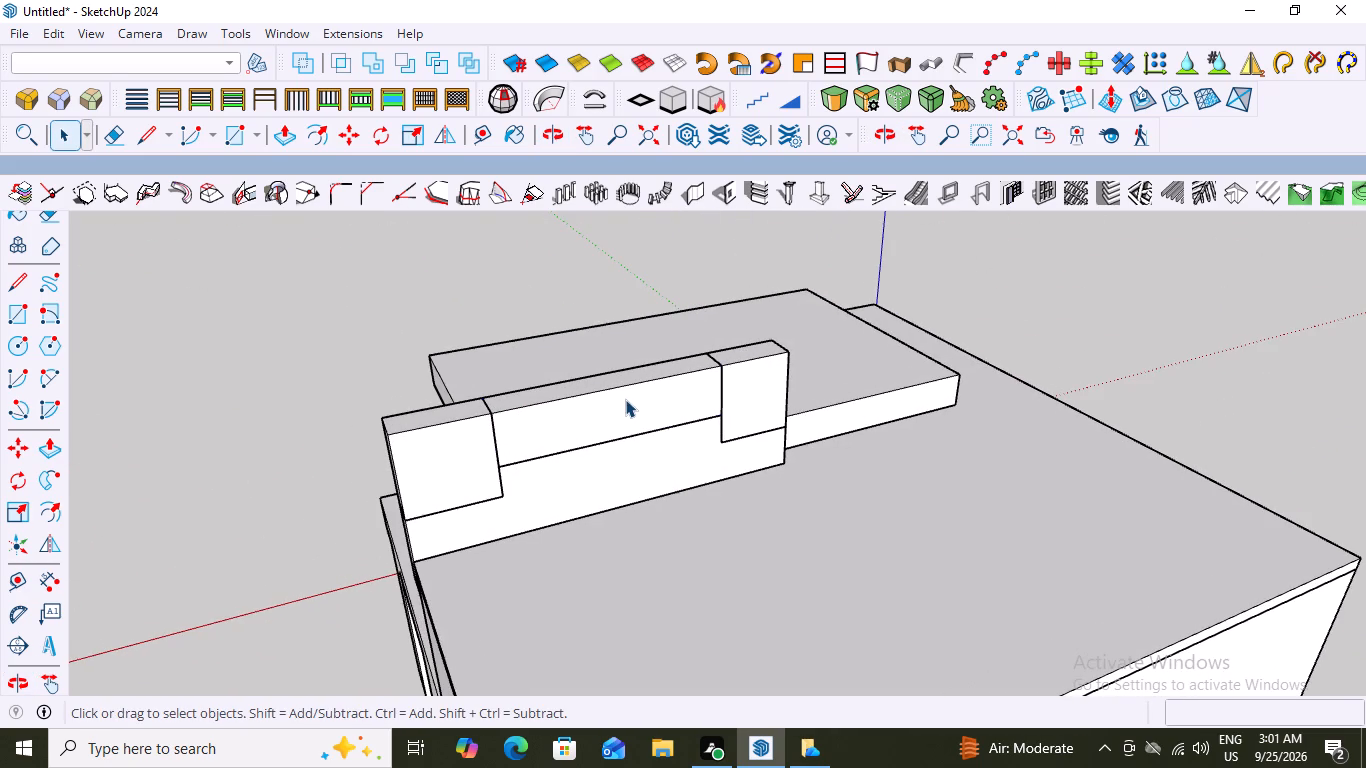
{"action": "double_click", "coordinate": [625, 399]}
{"action": "double_click", "coordinate": [625, 399]}
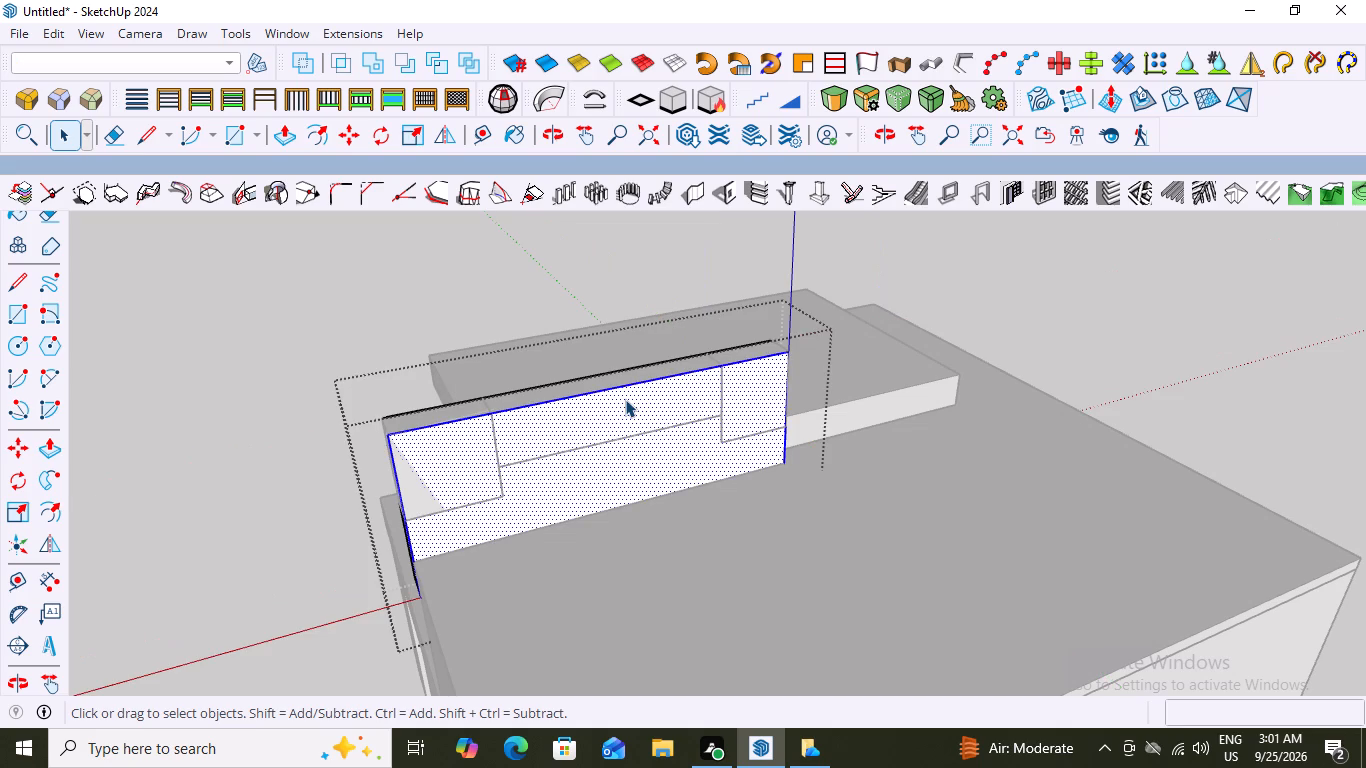
{"action": "left_click", "coordinate": [625, 399]}
{"action": "left_click", "coordinate": [283, 325]}
{"action": "left_click", "coordinate": [589, 430]}
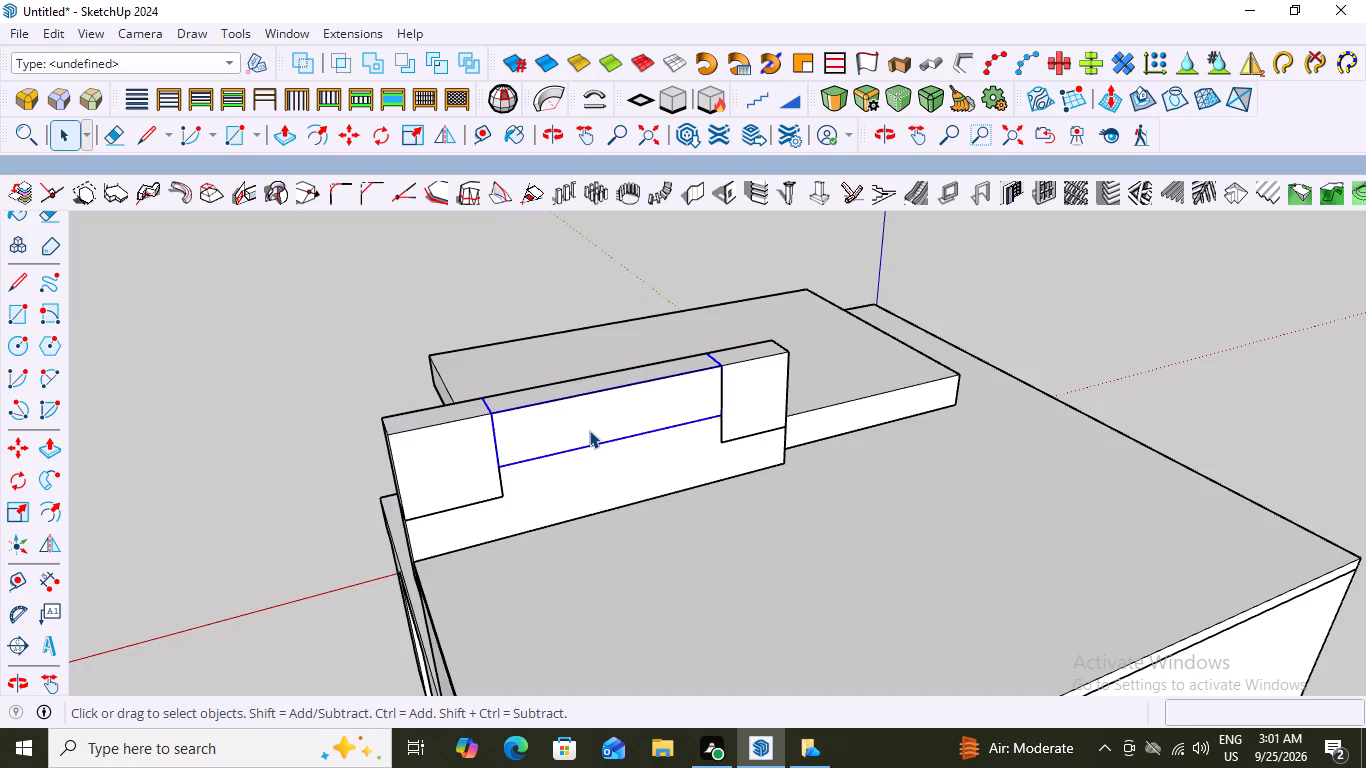
{"action": "left_click", "coordinate": [589, 430]}
{"action": "left_click", "coordinate": [589, 430]}
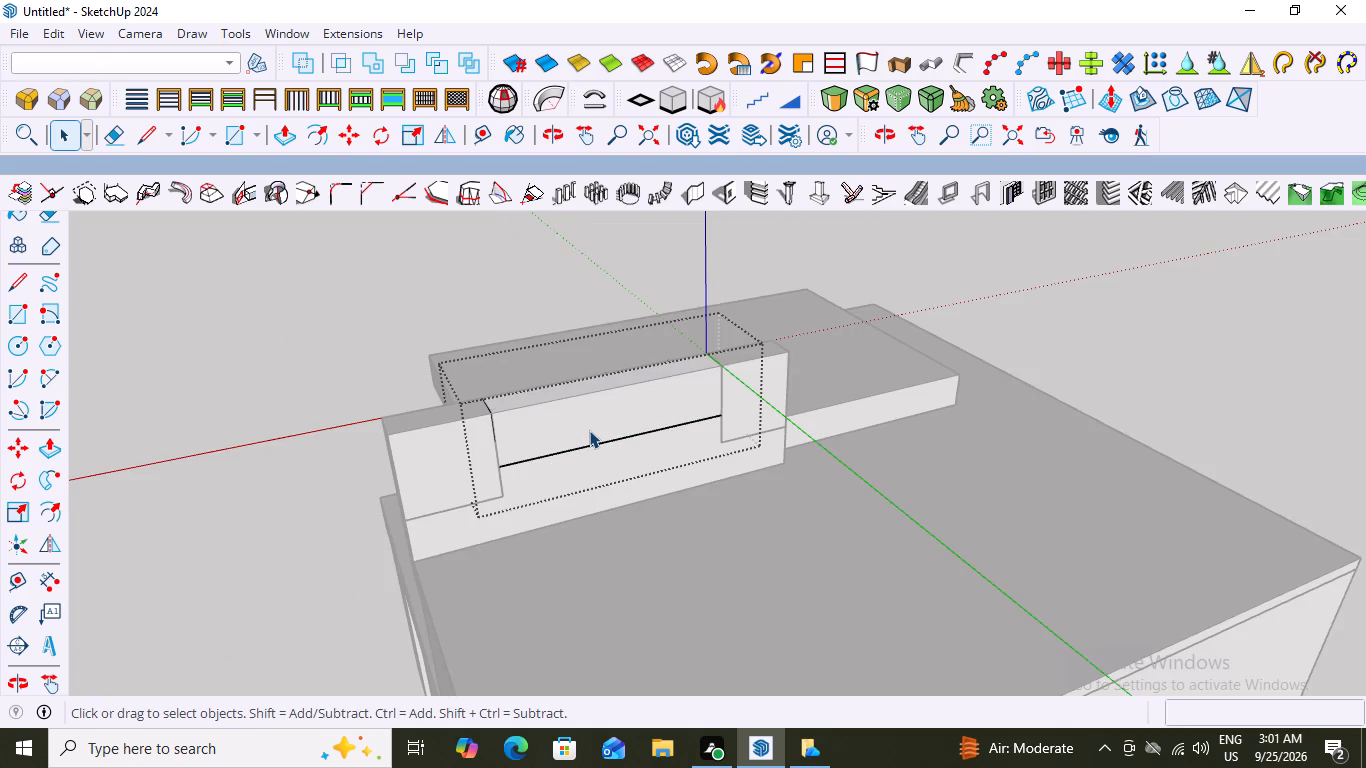
Inside the upright panel's group, draw a rectangle about 9' 1 13/16" by 1' 4 5/8" on the top between the end blocks.
{"action": "left_click", "coordinate": [589, 430]}
{"action": "left_click", "coordinate": [589, 430]}
{"action": "double_click", "coordinate": [589, 430]}
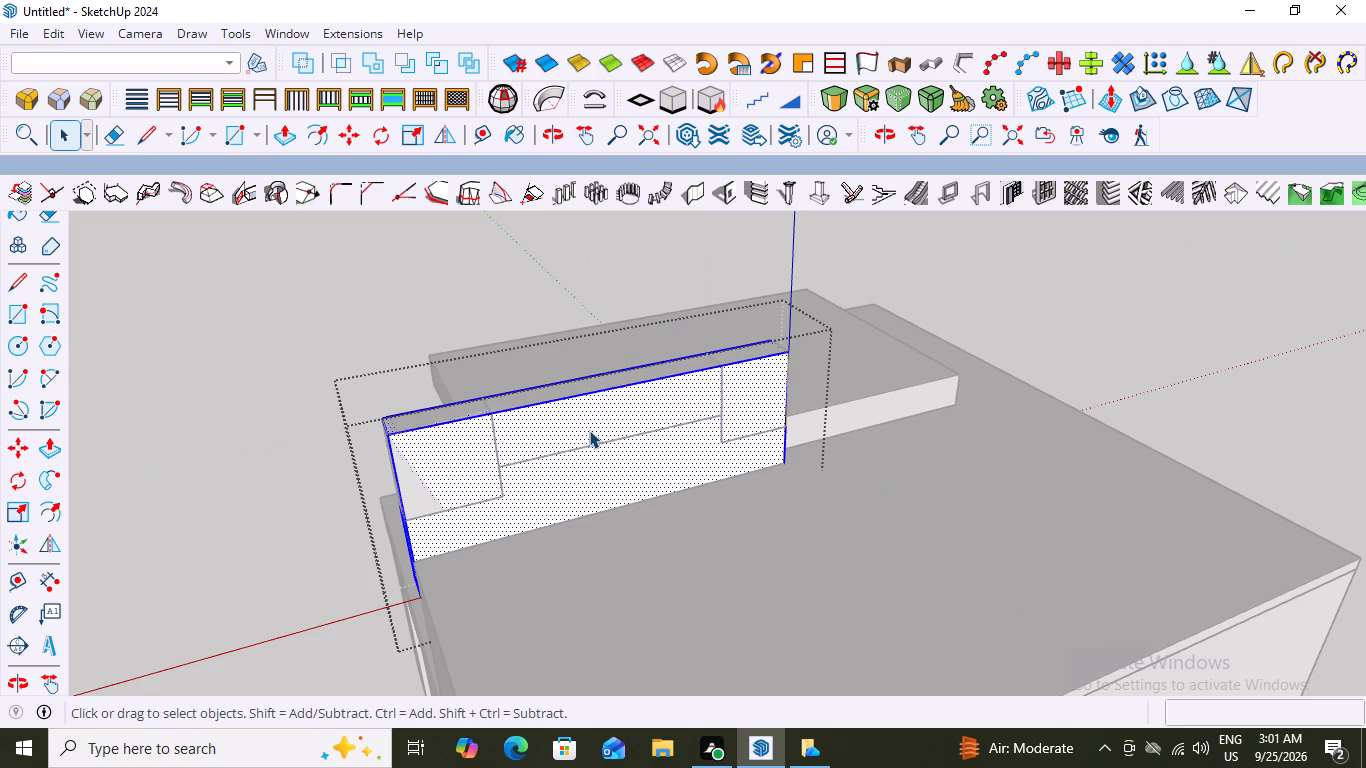
{"action": "middle_click_drag", "start_coordinate": [578, 398], "coordinate": [1158, 481]}
{"action": "scroll", "coordinate": [858, 436], "scroll_direction": "down", "scroll_amount": 1}
{"action": "middle_click_drag", "start_coordinate": [997, 453], "coordinate": [1276, 422]}
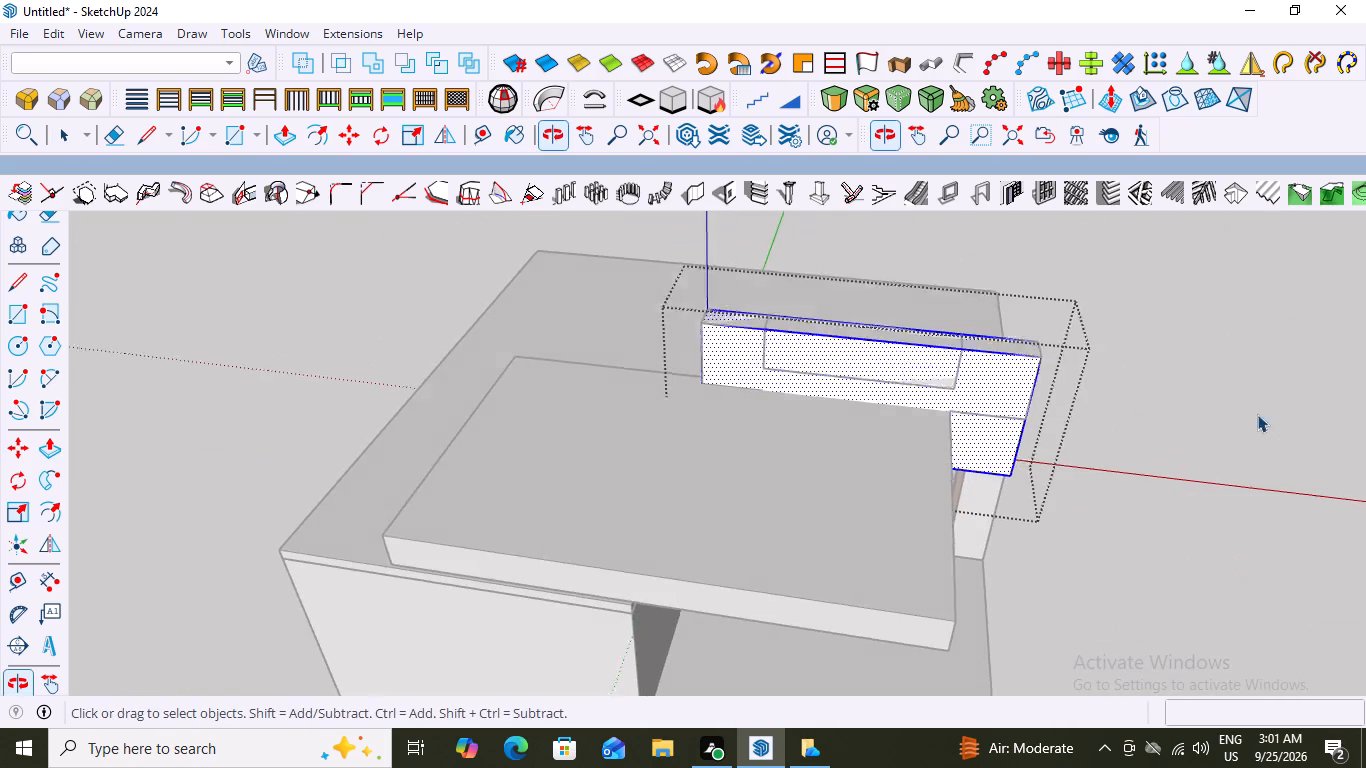
{"action": "scroll", "coordinate": [844, 330], "scroll_direction": "up", "scroll_amount": 2}
{"action": "middle_click_drag", "start_coordinate": [850, 332], "coordinate": [900, 424]}
{"action": "scroll", "coordinate": [850, 373], "scroll_direction": "up", "scroll_amount": 2}
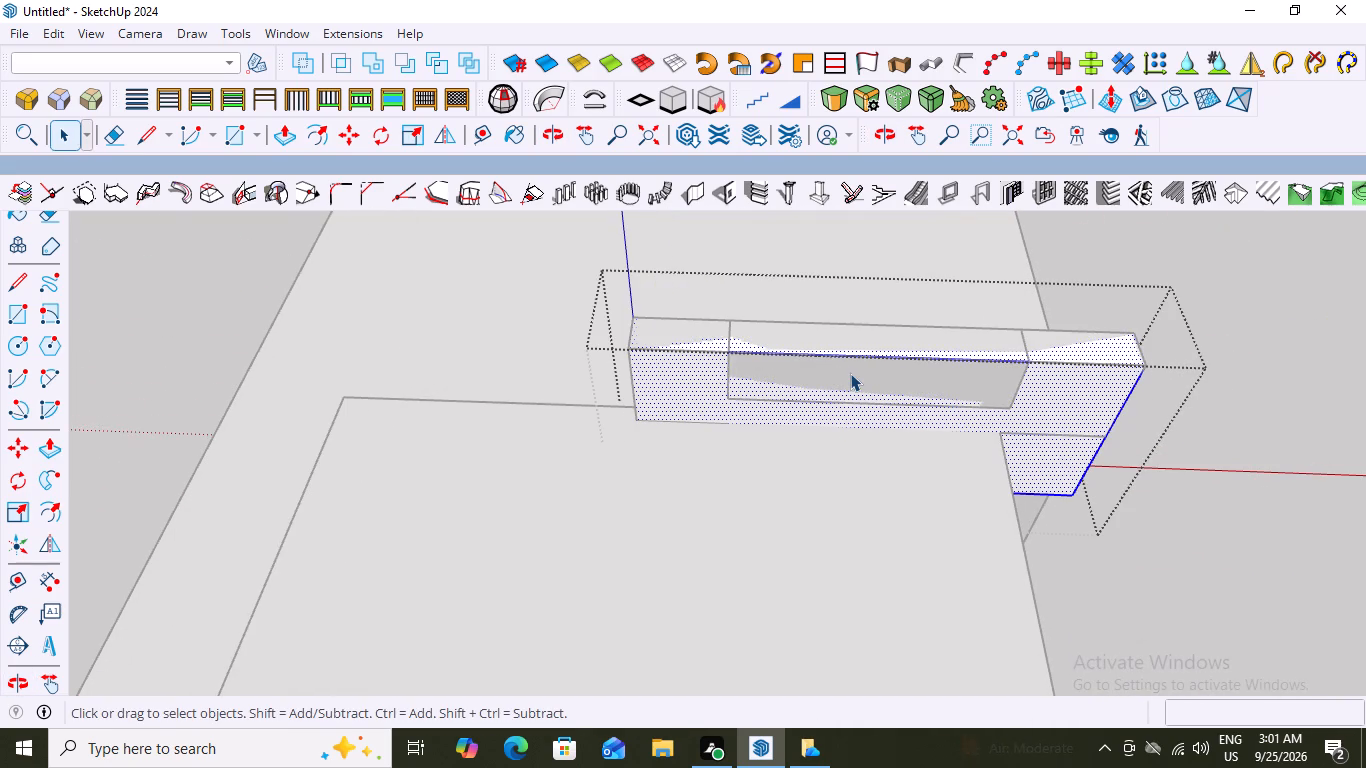
{"action": "key", "text": "r"}
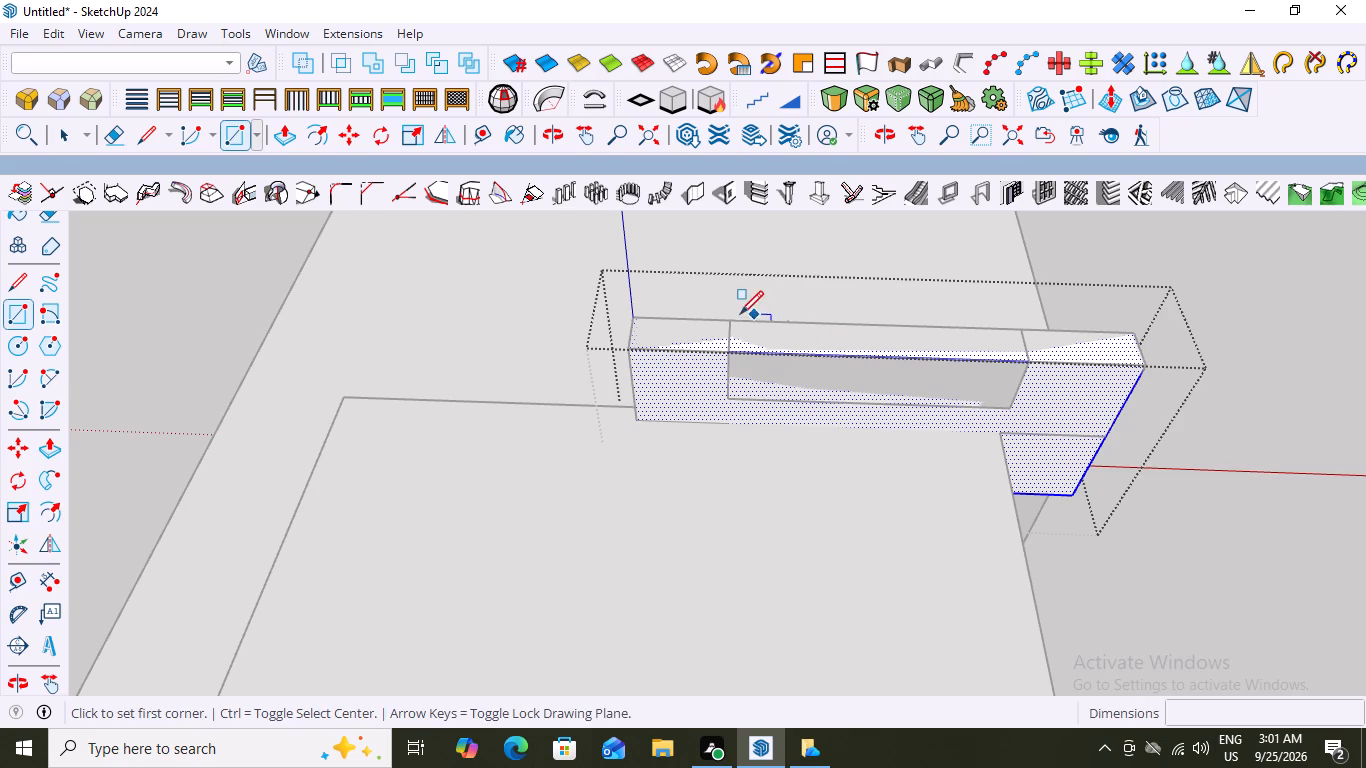
{"action": "left_click", "coordinate": [728, 320]}
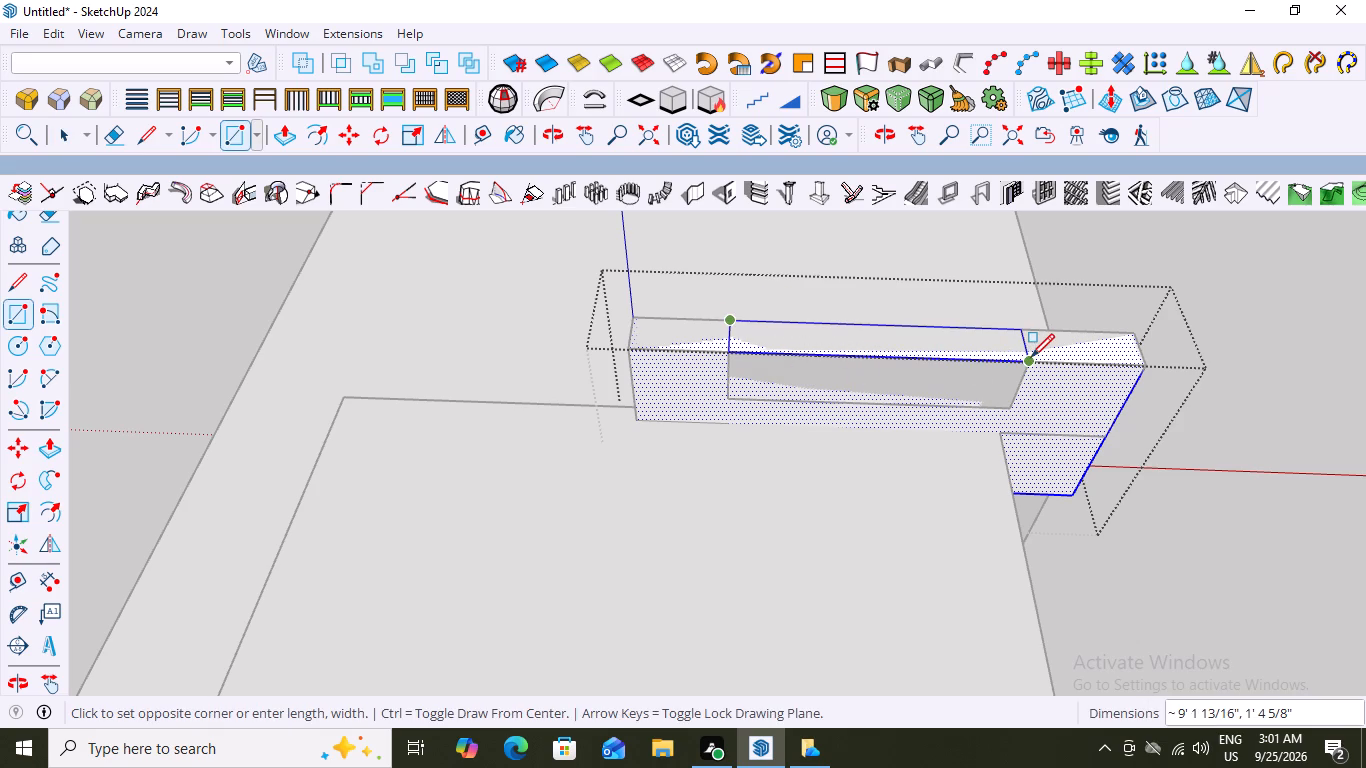
{"action": "left_click", "coordinate": [1031, 357]}
{"action": "key", "text": "space"}
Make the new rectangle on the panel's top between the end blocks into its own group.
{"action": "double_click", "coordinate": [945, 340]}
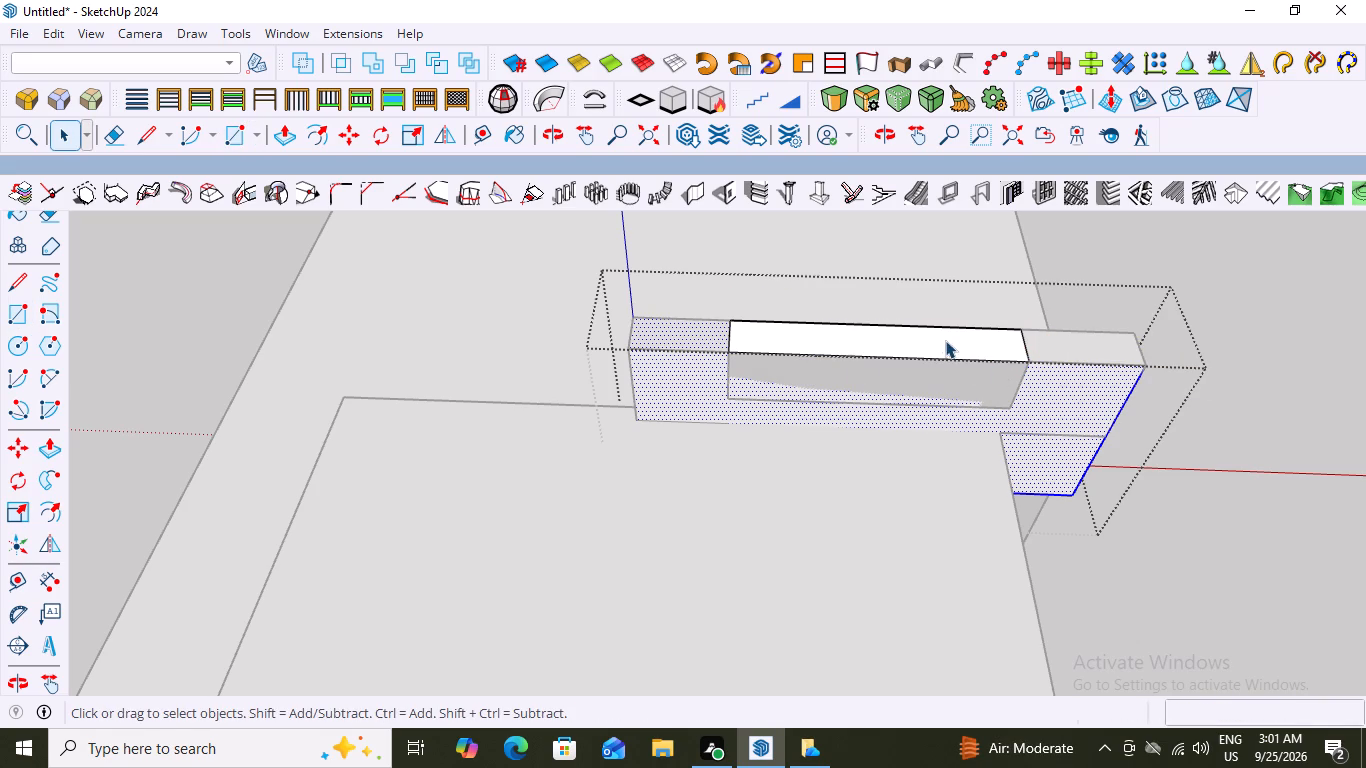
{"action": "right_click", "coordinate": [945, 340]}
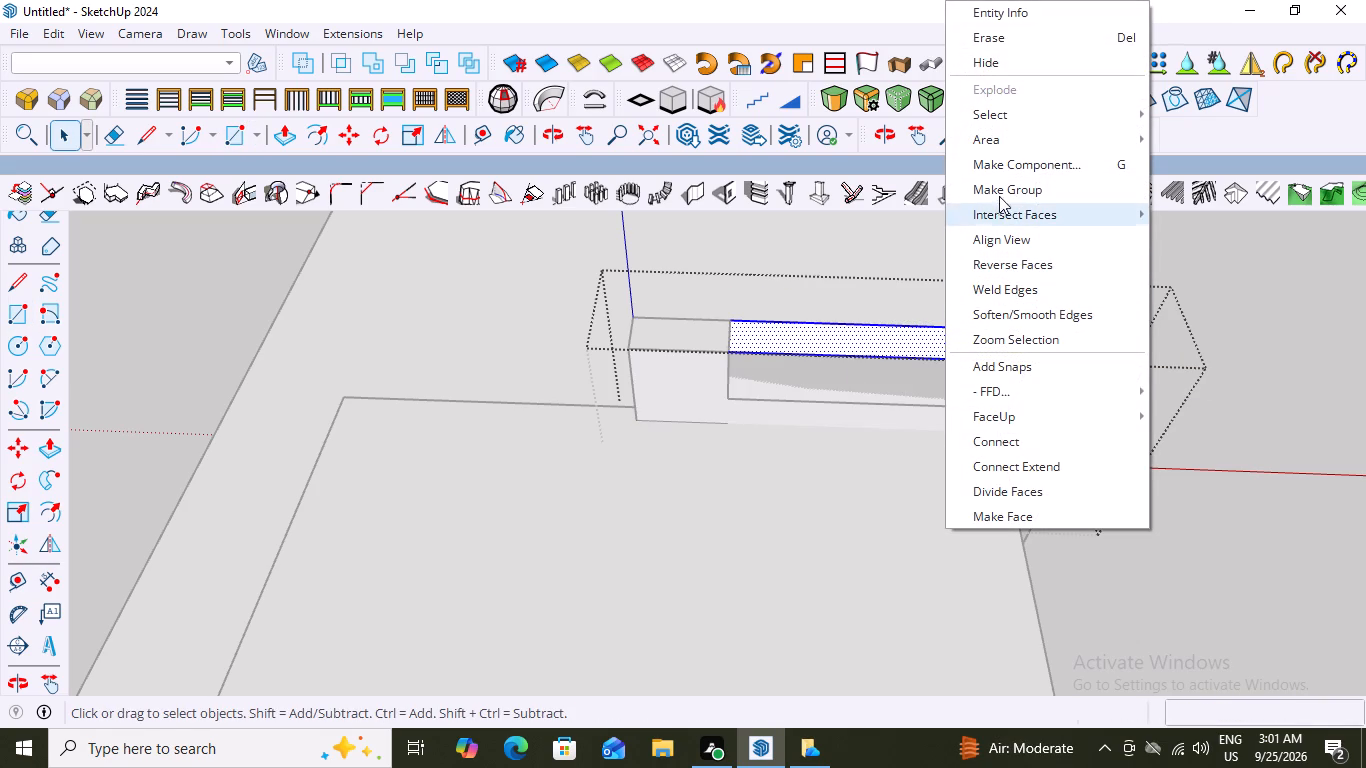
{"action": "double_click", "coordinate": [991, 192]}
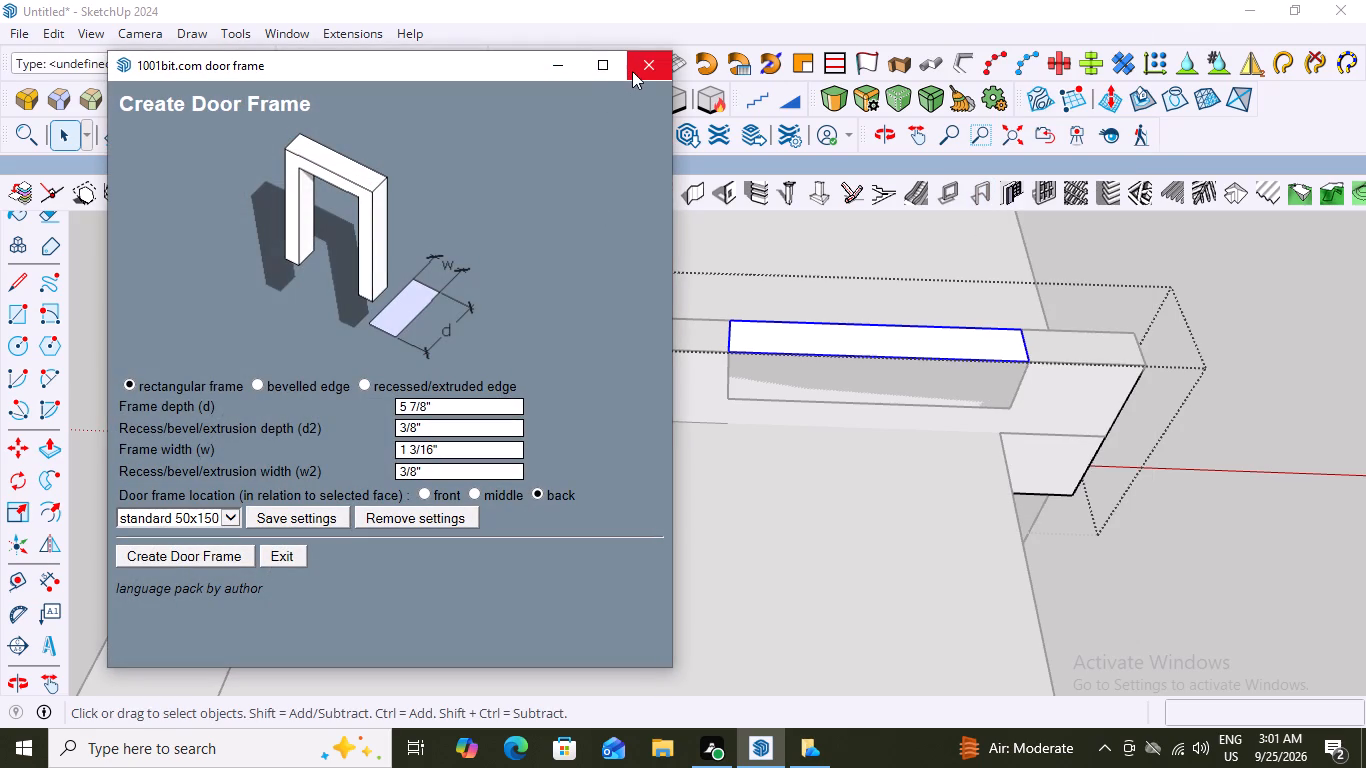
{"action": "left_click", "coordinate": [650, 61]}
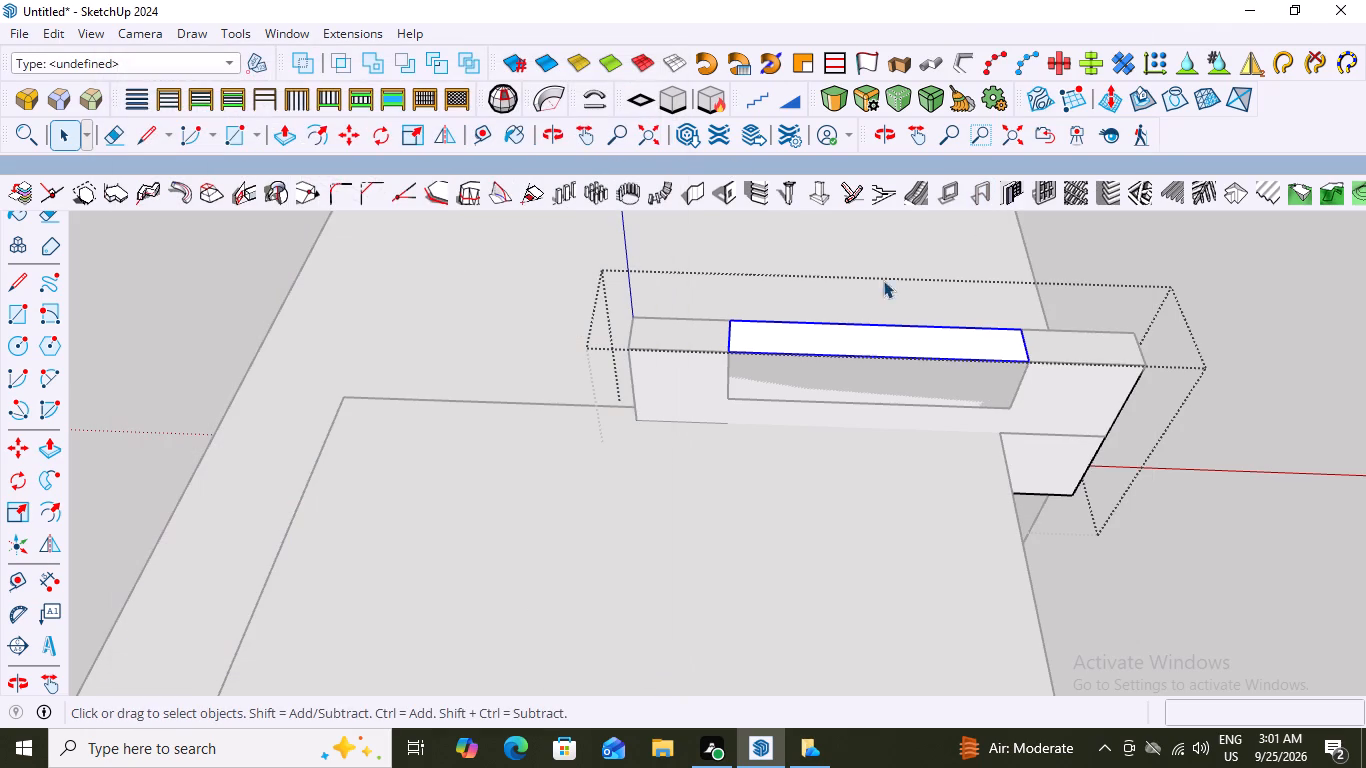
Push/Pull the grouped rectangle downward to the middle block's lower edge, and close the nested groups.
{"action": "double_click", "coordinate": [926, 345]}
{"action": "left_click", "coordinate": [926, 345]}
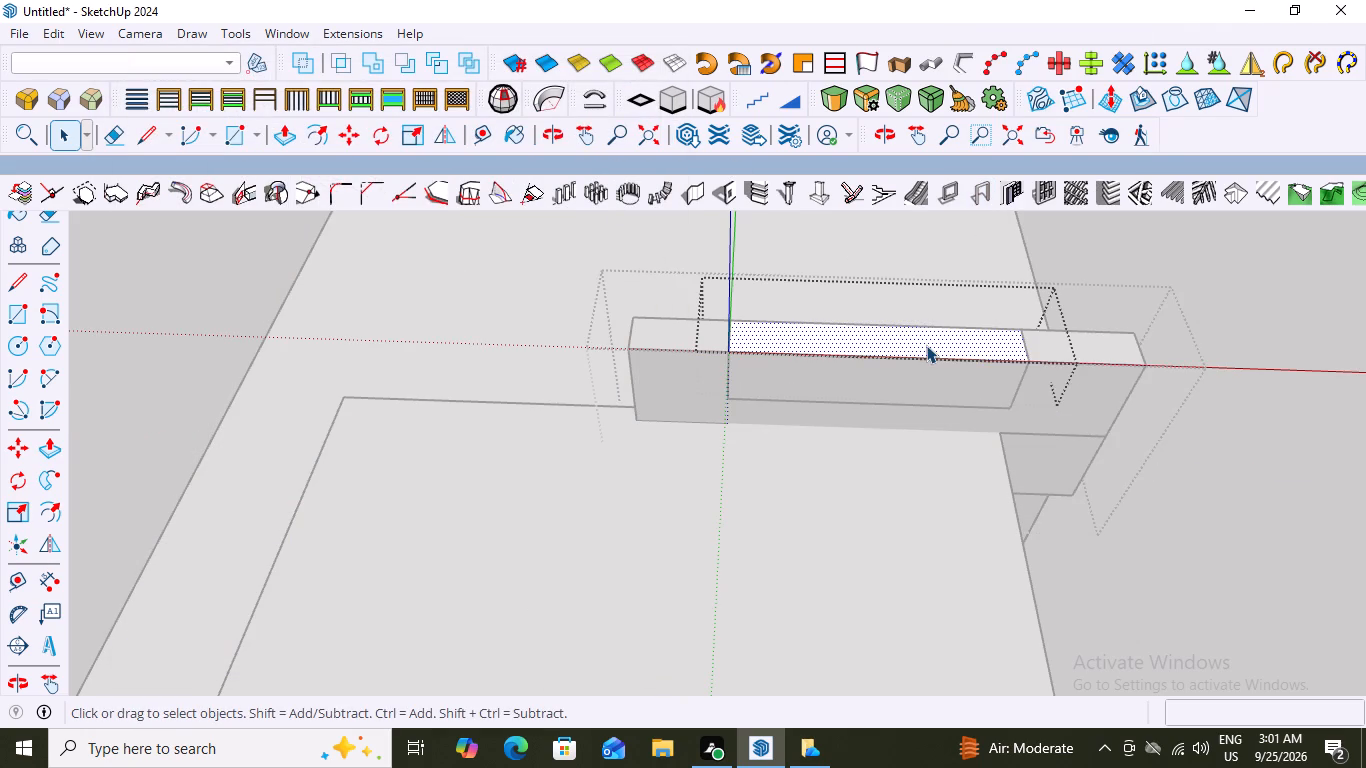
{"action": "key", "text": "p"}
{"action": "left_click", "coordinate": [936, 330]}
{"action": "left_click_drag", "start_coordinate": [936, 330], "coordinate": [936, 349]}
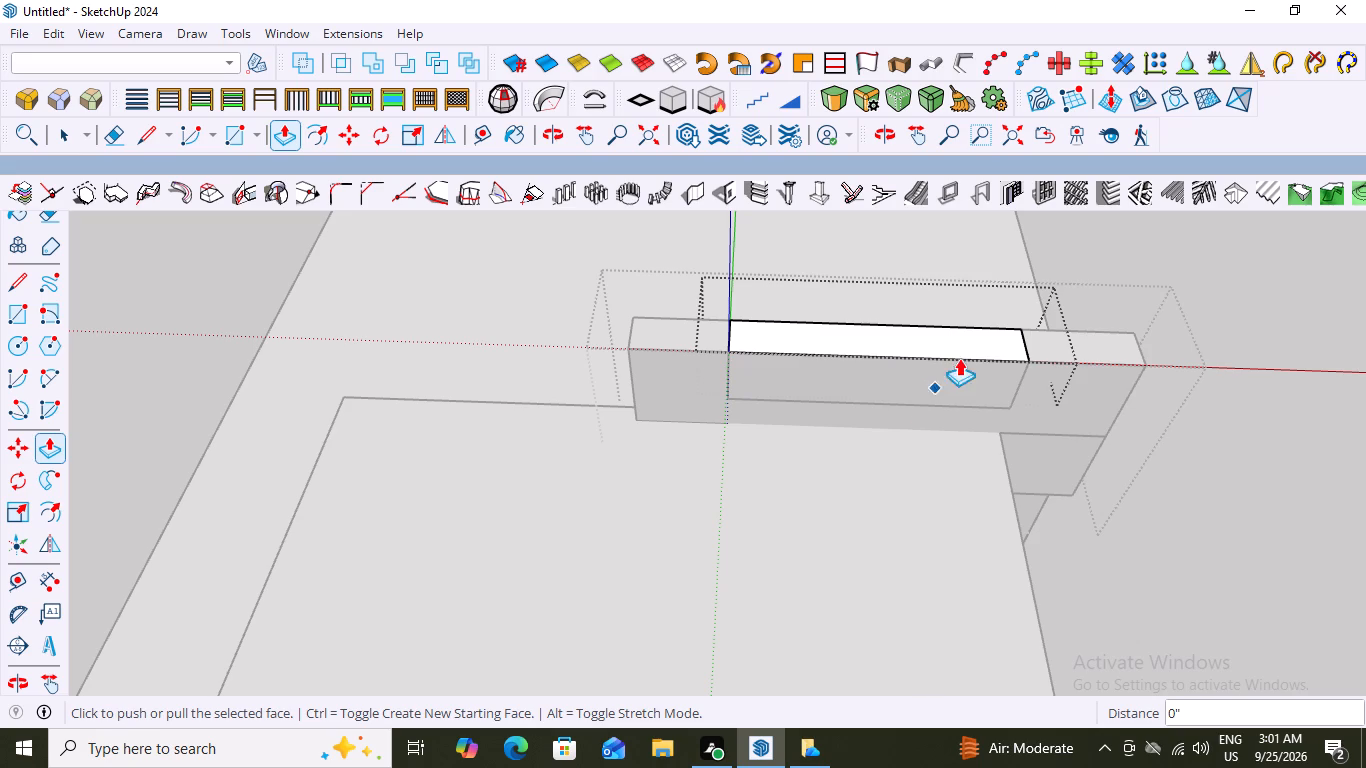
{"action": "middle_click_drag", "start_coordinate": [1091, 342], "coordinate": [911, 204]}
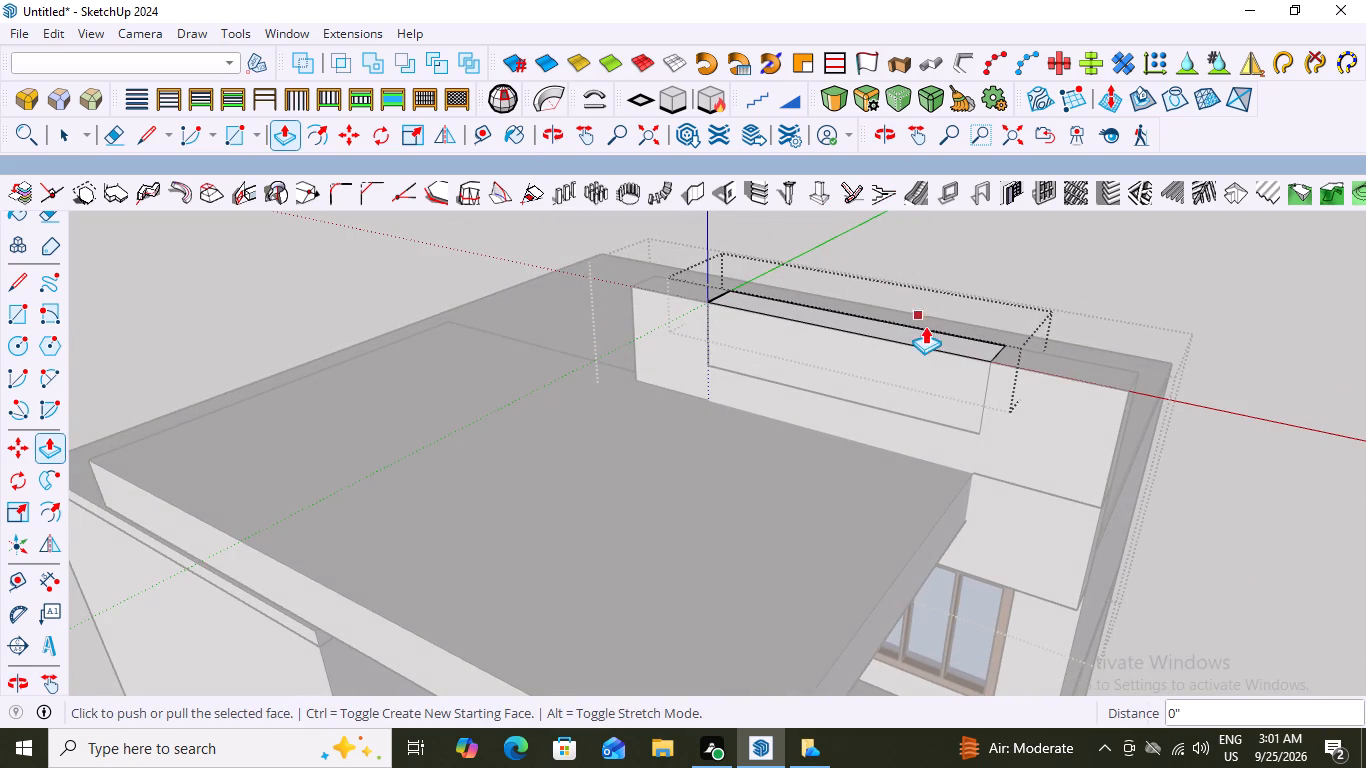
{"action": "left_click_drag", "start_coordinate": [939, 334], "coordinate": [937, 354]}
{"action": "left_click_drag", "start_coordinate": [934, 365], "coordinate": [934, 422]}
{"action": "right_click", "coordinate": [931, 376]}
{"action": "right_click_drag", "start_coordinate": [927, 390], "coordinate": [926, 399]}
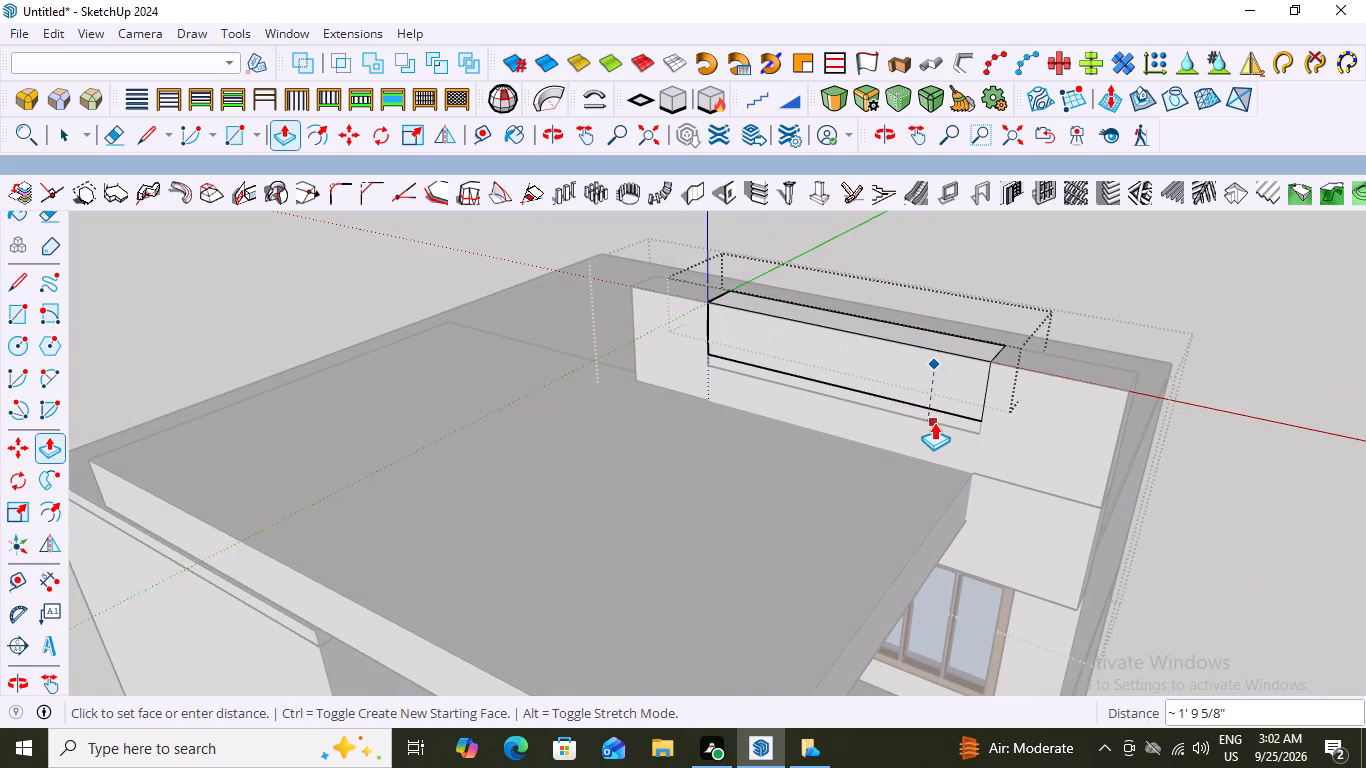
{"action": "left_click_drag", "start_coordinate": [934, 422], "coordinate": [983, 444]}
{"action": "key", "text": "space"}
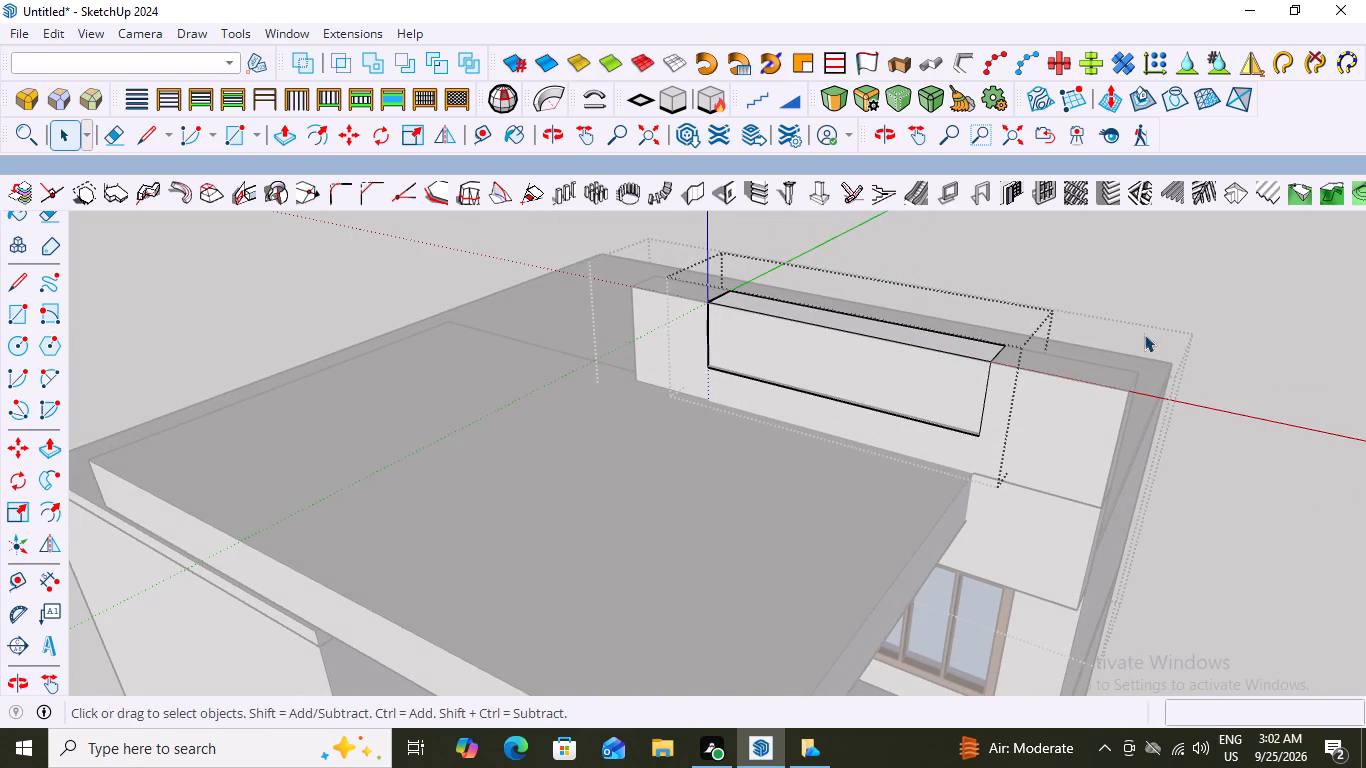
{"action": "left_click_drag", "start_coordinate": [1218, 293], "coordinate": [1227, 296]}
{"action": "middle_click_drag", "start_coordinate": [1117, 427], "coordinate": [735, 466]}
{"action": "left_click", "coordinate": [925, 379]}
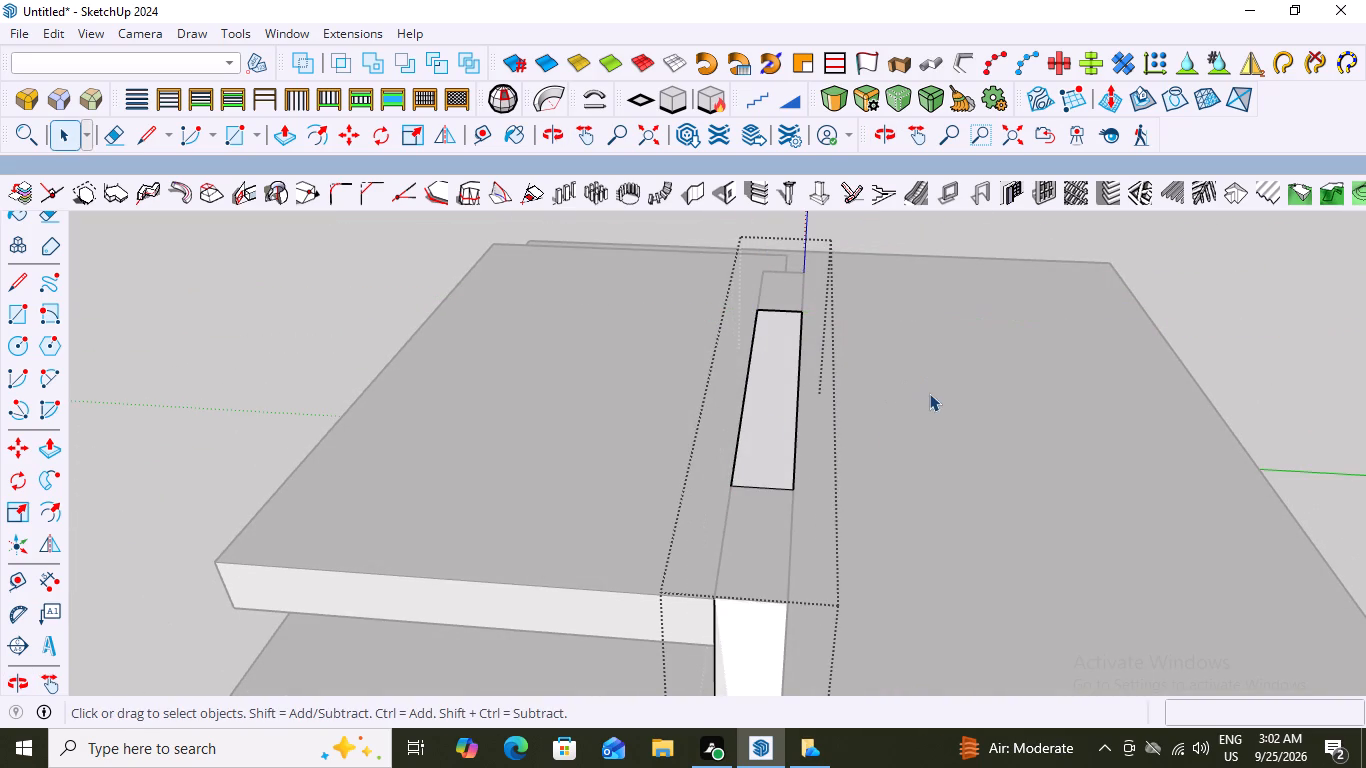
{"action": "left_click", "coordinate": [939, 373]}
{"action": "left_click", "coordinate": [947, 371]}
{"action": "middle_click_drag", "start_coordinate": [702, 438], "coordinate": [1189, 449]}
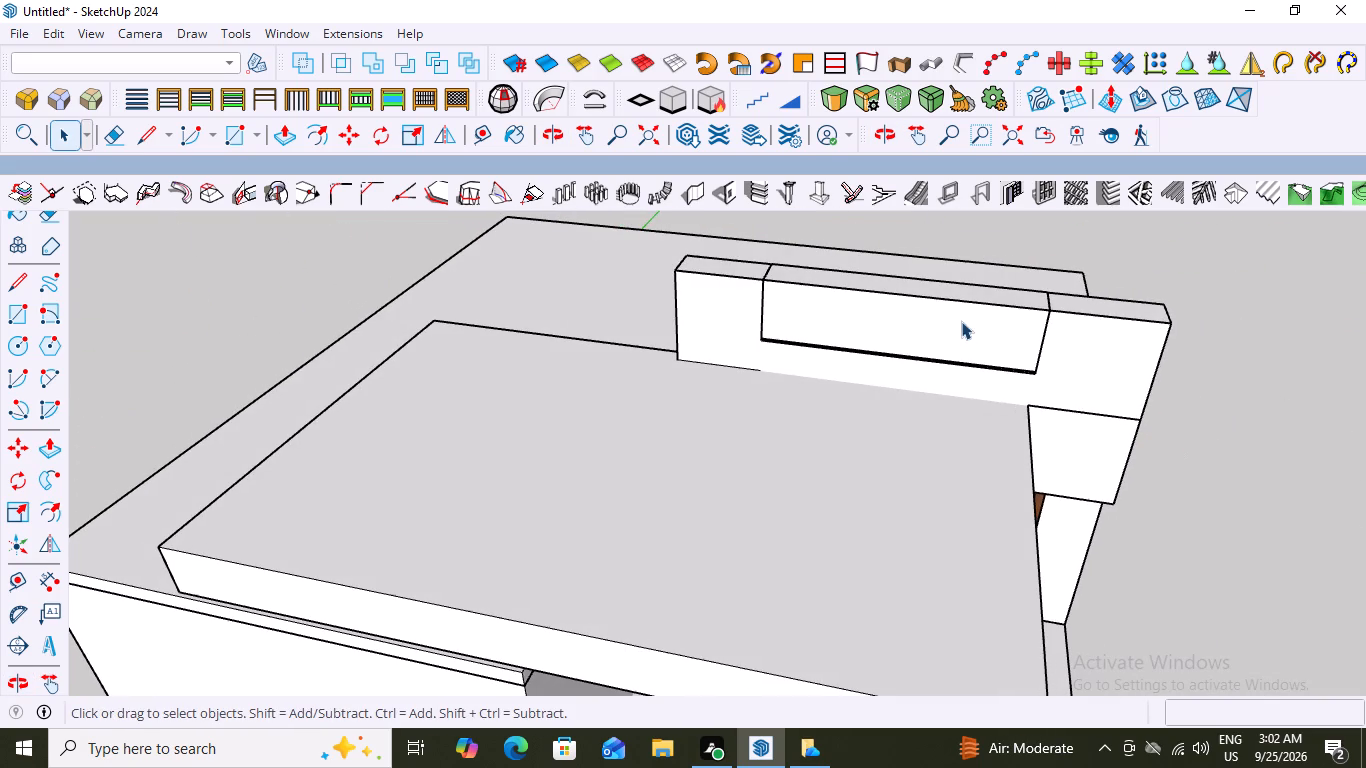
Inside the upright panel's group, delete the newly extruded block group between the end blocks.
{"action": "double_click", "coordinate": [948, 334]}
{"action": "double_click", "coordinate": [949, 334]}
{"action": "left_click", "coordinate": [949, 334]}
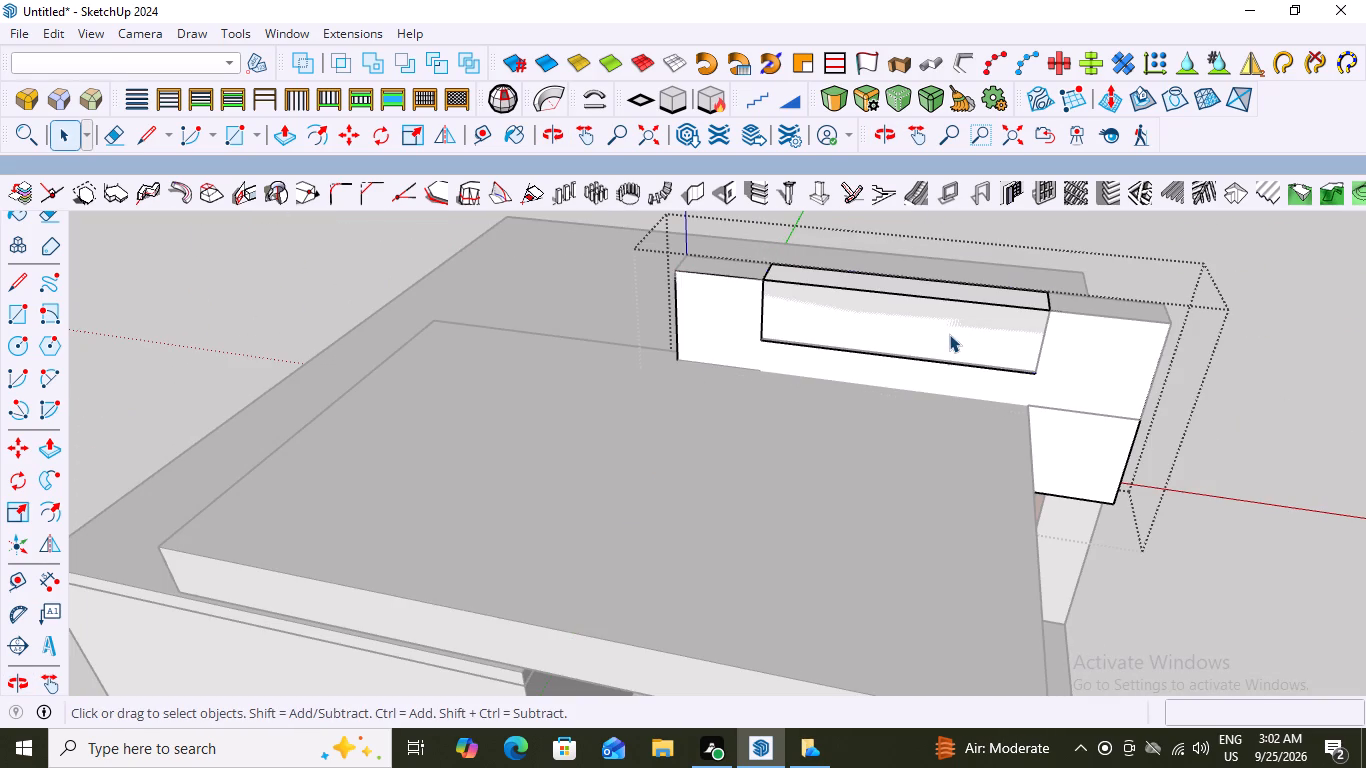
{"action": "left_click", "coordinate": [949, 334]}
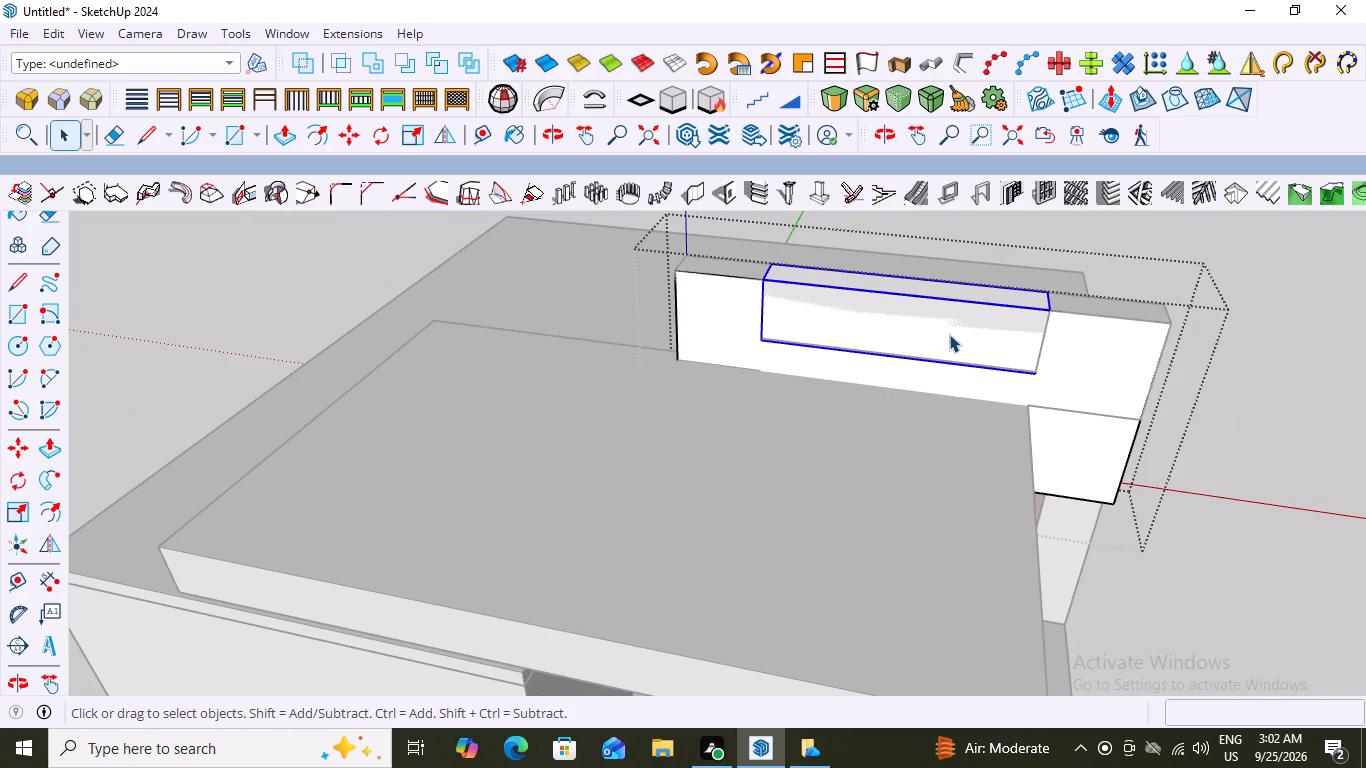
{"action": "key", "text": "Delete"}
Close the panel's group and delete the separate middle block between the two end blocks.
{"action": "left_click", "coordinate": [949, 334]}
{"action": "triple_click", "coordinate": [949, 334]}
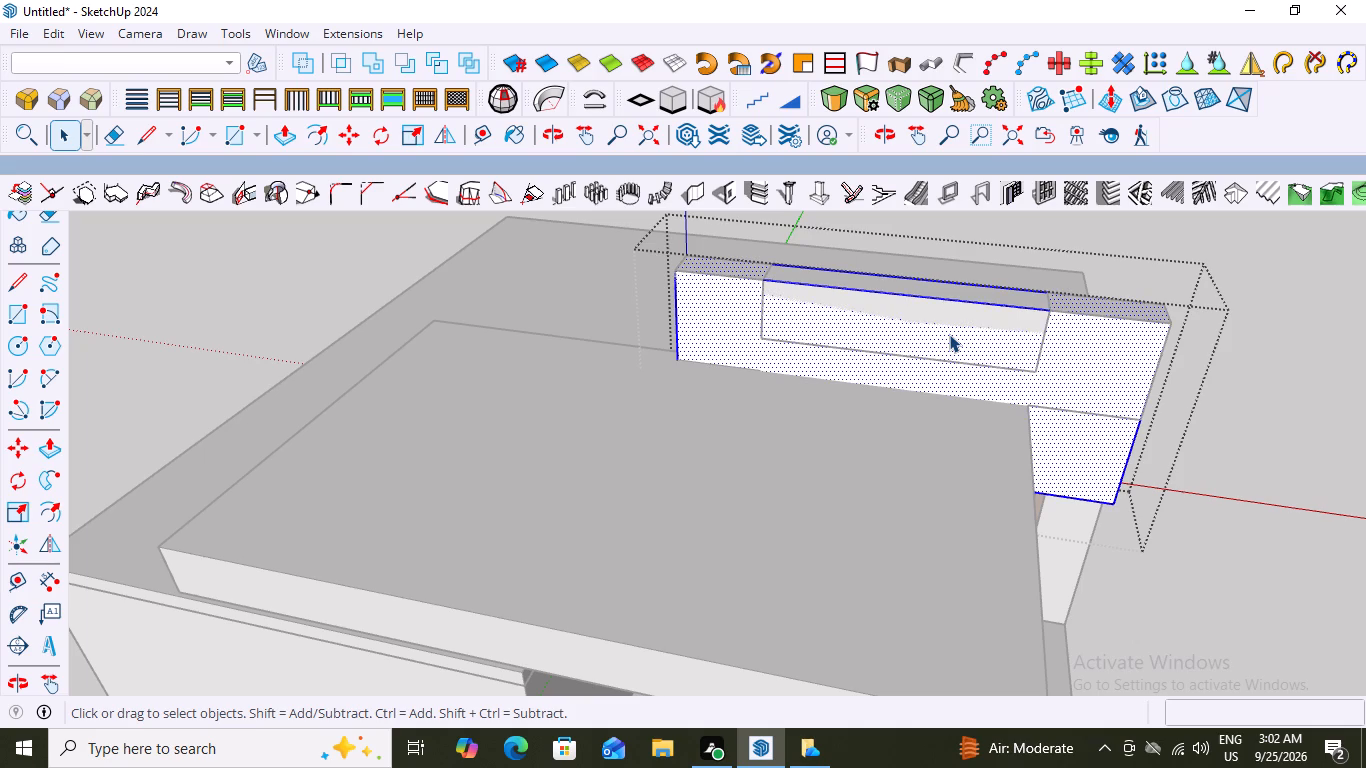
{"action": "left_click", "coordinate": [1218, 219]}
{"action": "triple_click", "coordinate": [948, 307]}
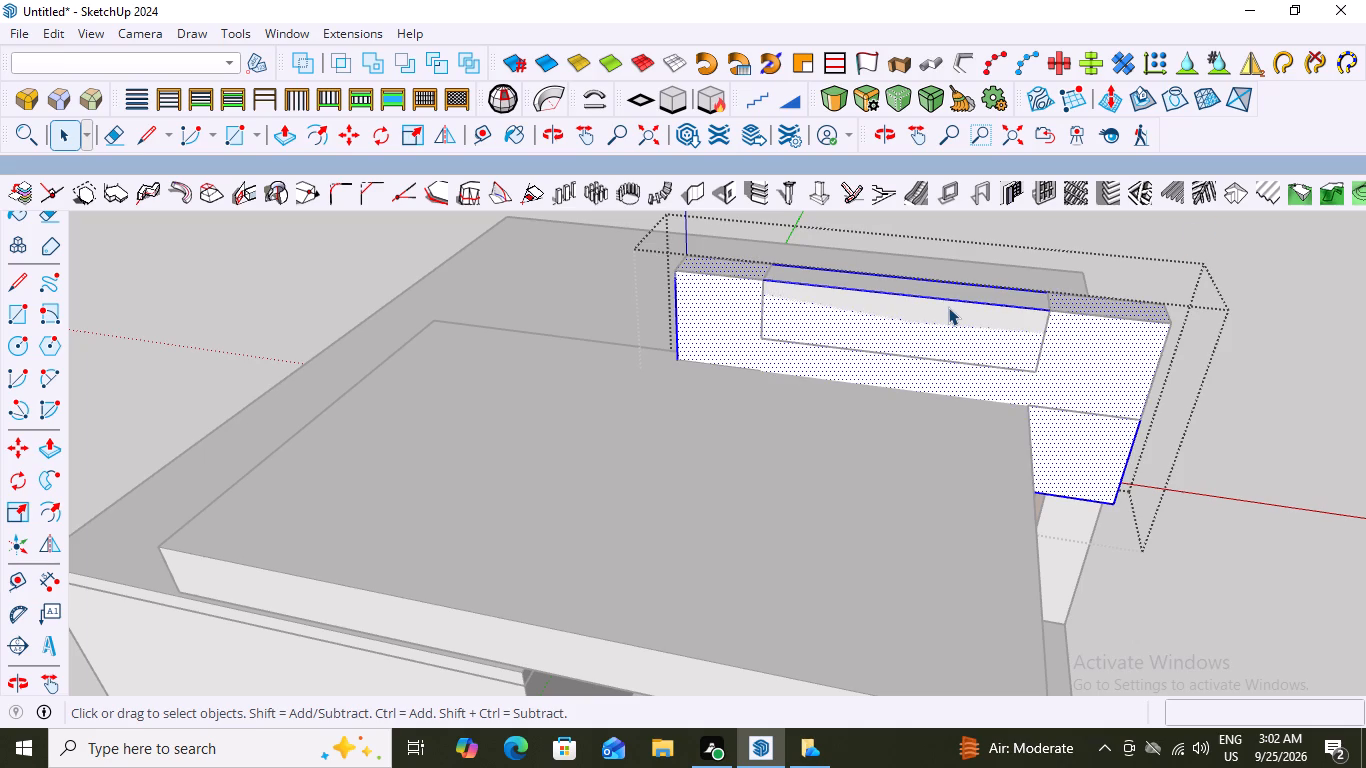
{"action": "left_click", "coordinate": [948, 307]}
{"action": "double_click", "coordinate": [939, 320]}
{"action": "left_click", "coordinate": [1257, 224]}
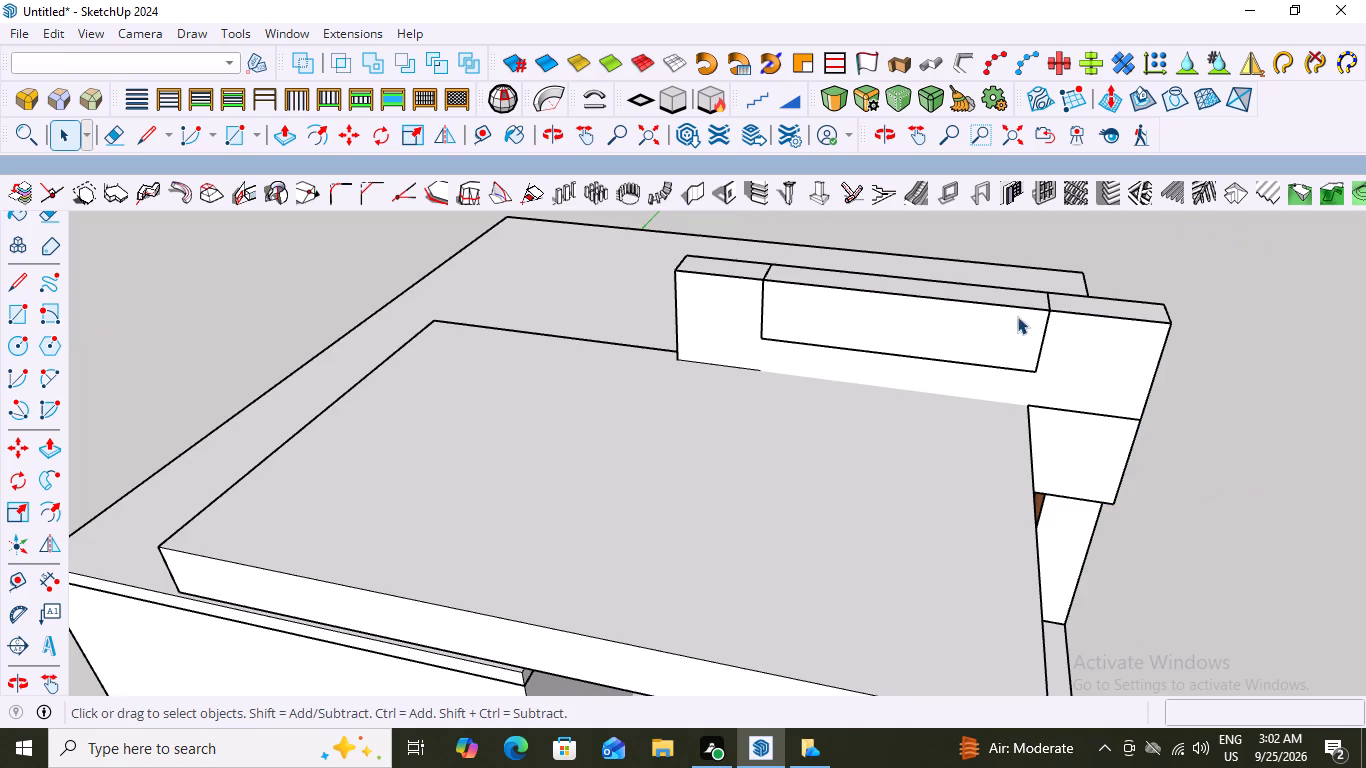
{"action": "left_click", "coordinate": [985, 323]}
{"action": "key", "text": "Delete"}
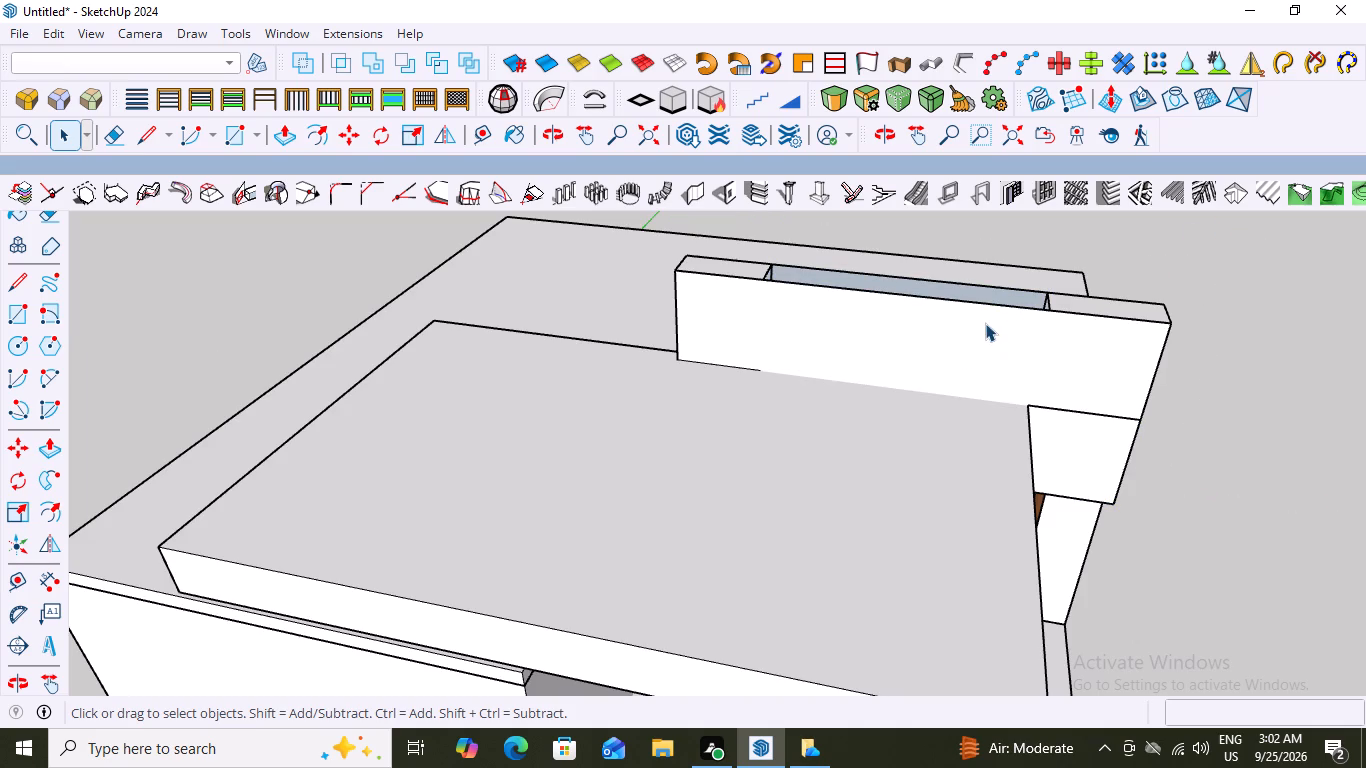
Inspect the open middle stretch of the upright panel from above, the side and the opposite face.
{"action": "middle_click_drag", "start_coordinate": [1010, 318], "coordinate": [1071, 560]}
{"action": "middle_click_drag", "start_coordinate": [927, 369], "coordinate": [950, 448]}
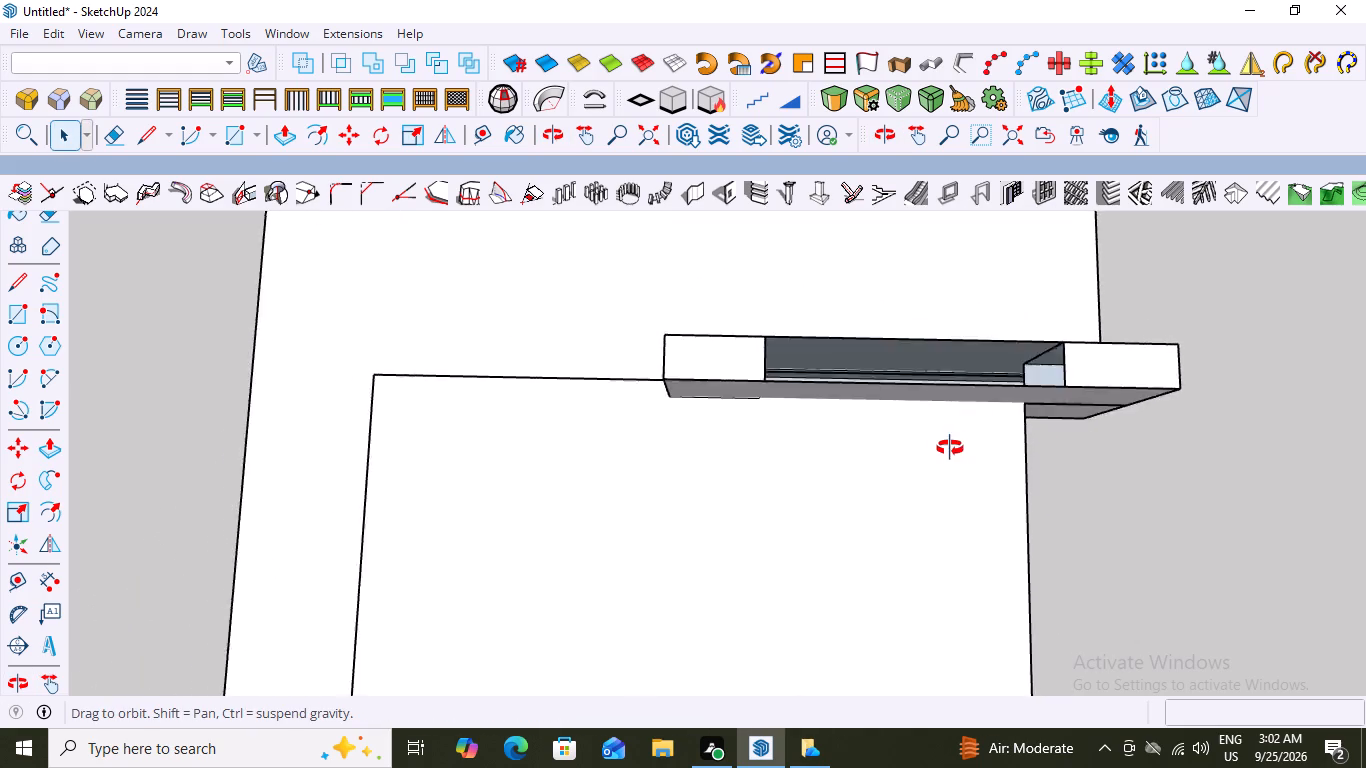
{"action": "middle_click_drag", "start_coordinate": [950, 448], "coordinate": [917, 247]}
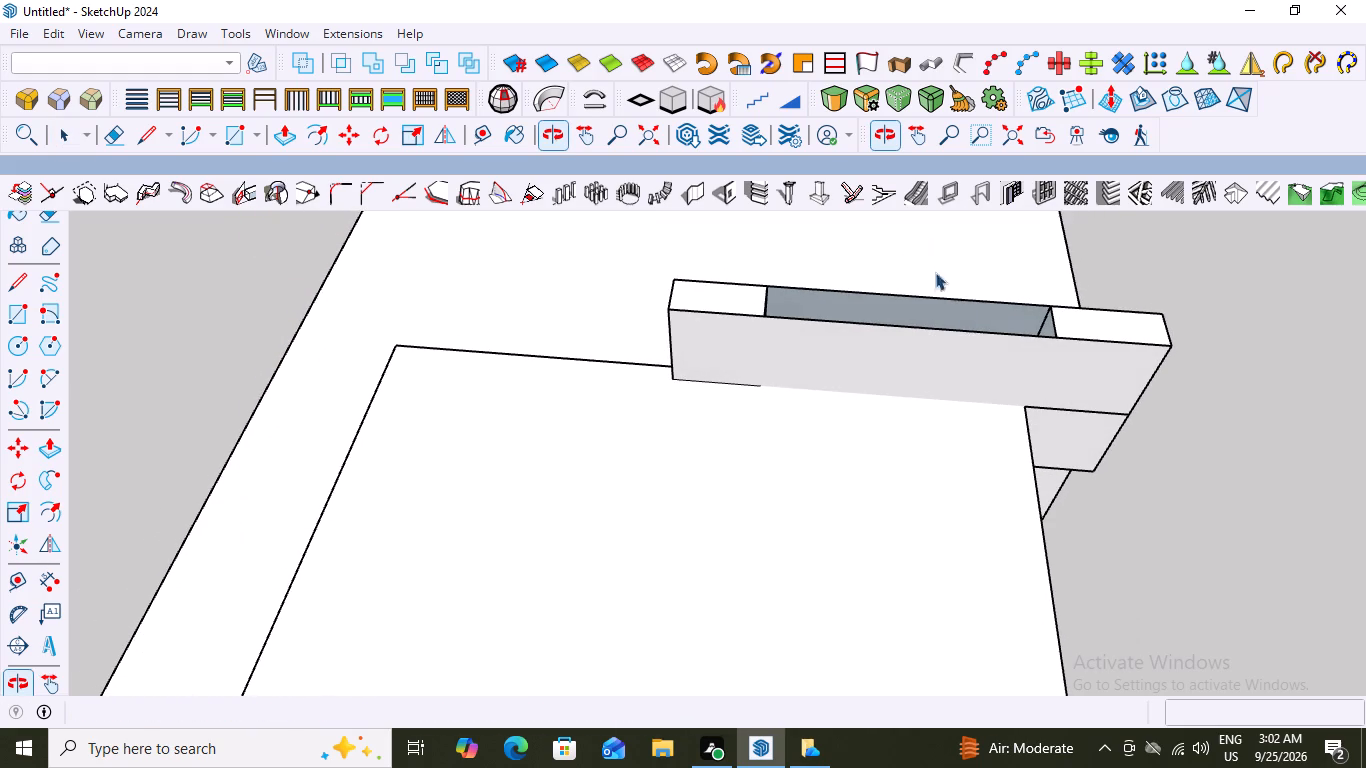
{"action": "scroll", "coordinate": [880, 302], "scroll_direction": "down", "scroll_amount": 2}
{"action": "middle_click_drag", "start_coordinate": [955, 324], "coordinate": [866, 484]}
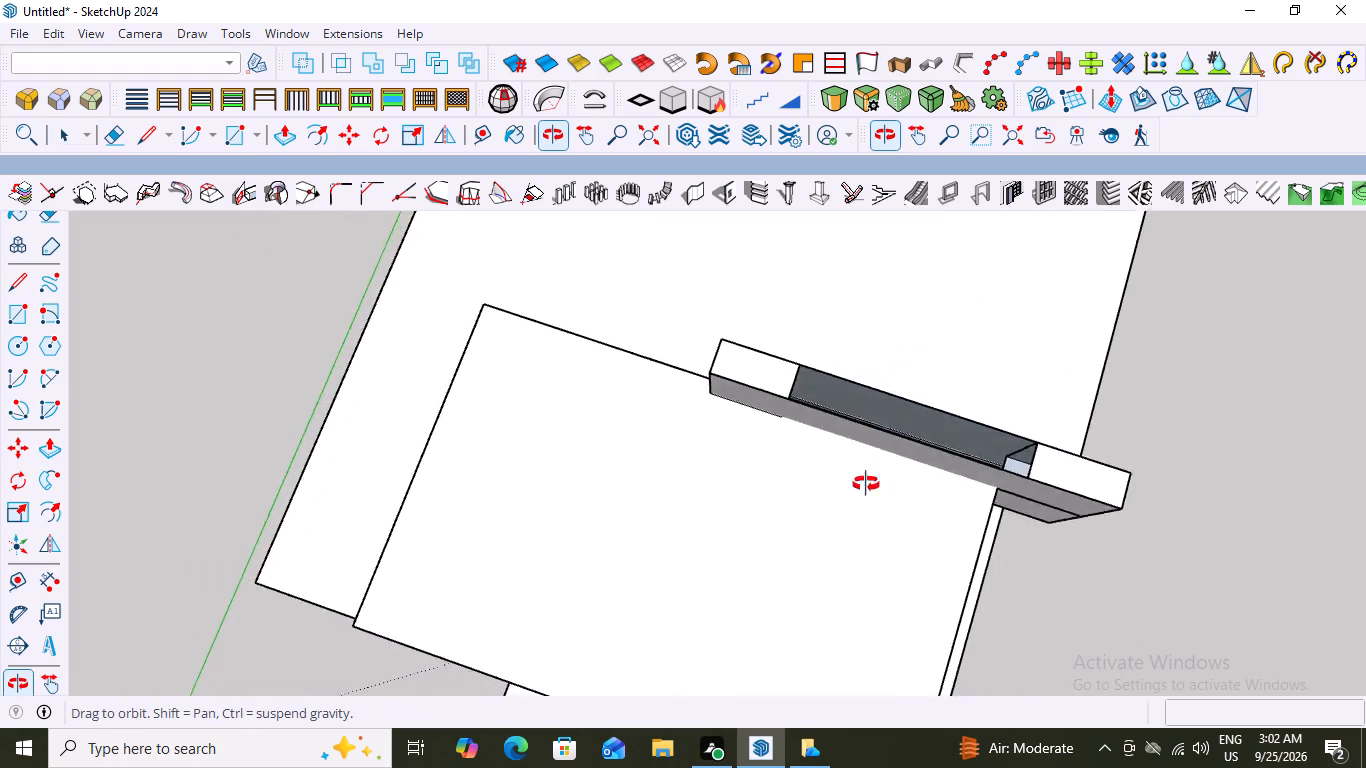
{"action": "middle_click_drag", "start_coordinate": [866, 484], "coordinate": [454, 275]}
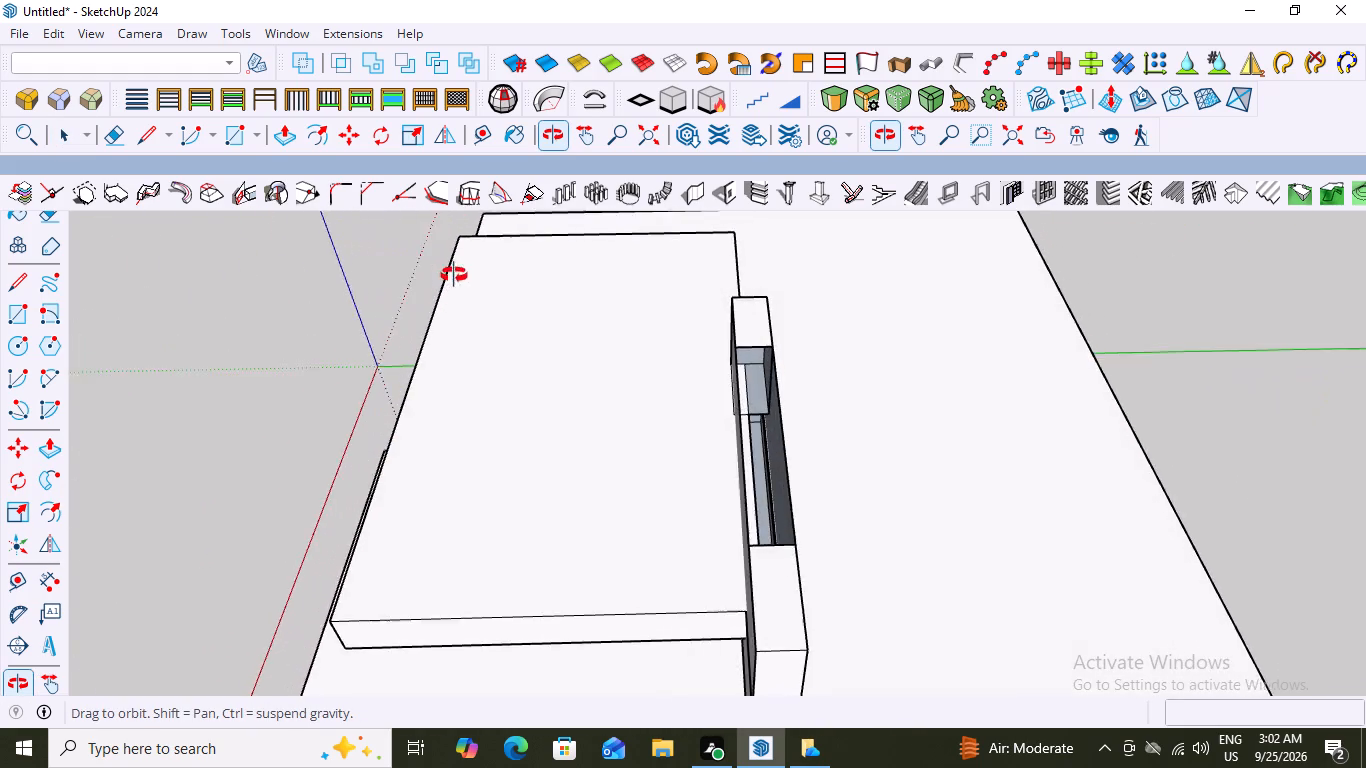
{"action": "middle_click_drag", "start_coordinate": [454, 275], "coordinate": [484, 233]}
{"action": "middle_click_drag", "start_coordinate": [969, 417], "coordinate": [633, 365]}
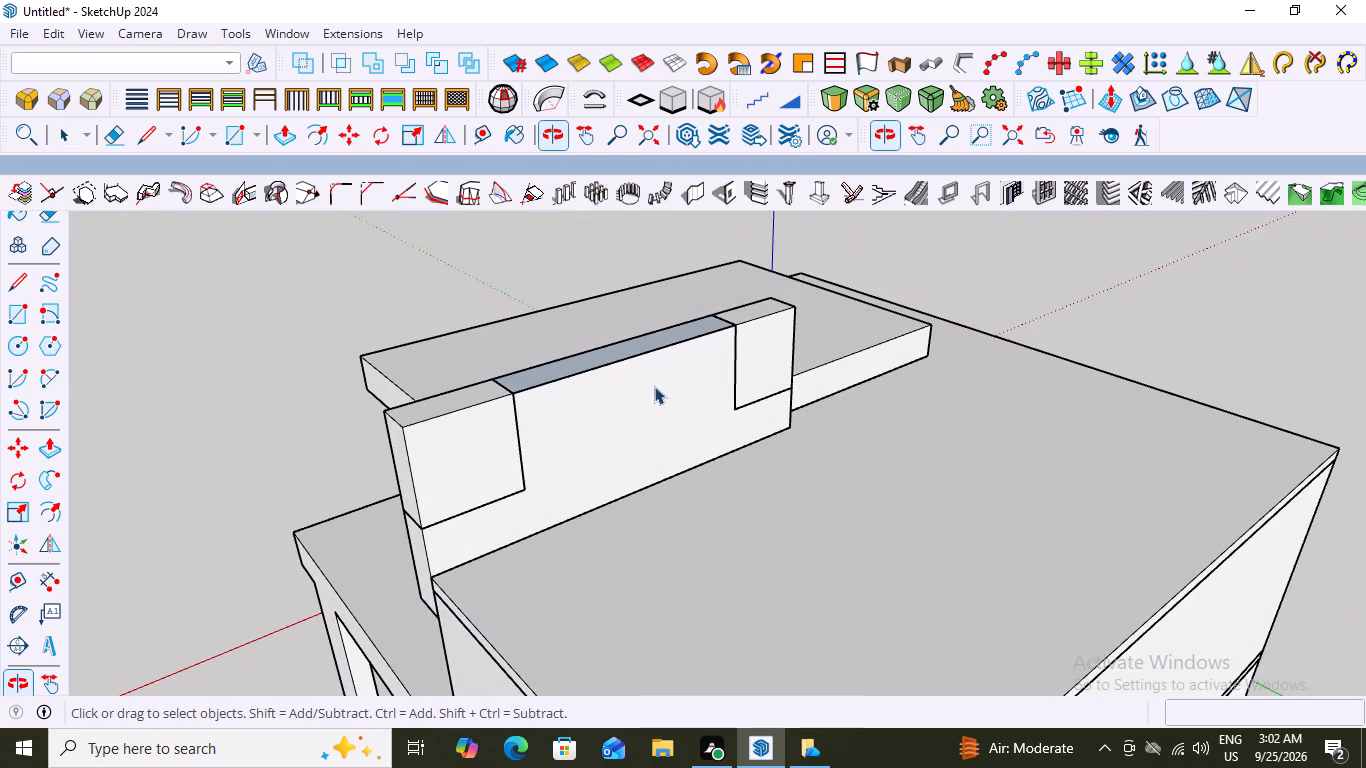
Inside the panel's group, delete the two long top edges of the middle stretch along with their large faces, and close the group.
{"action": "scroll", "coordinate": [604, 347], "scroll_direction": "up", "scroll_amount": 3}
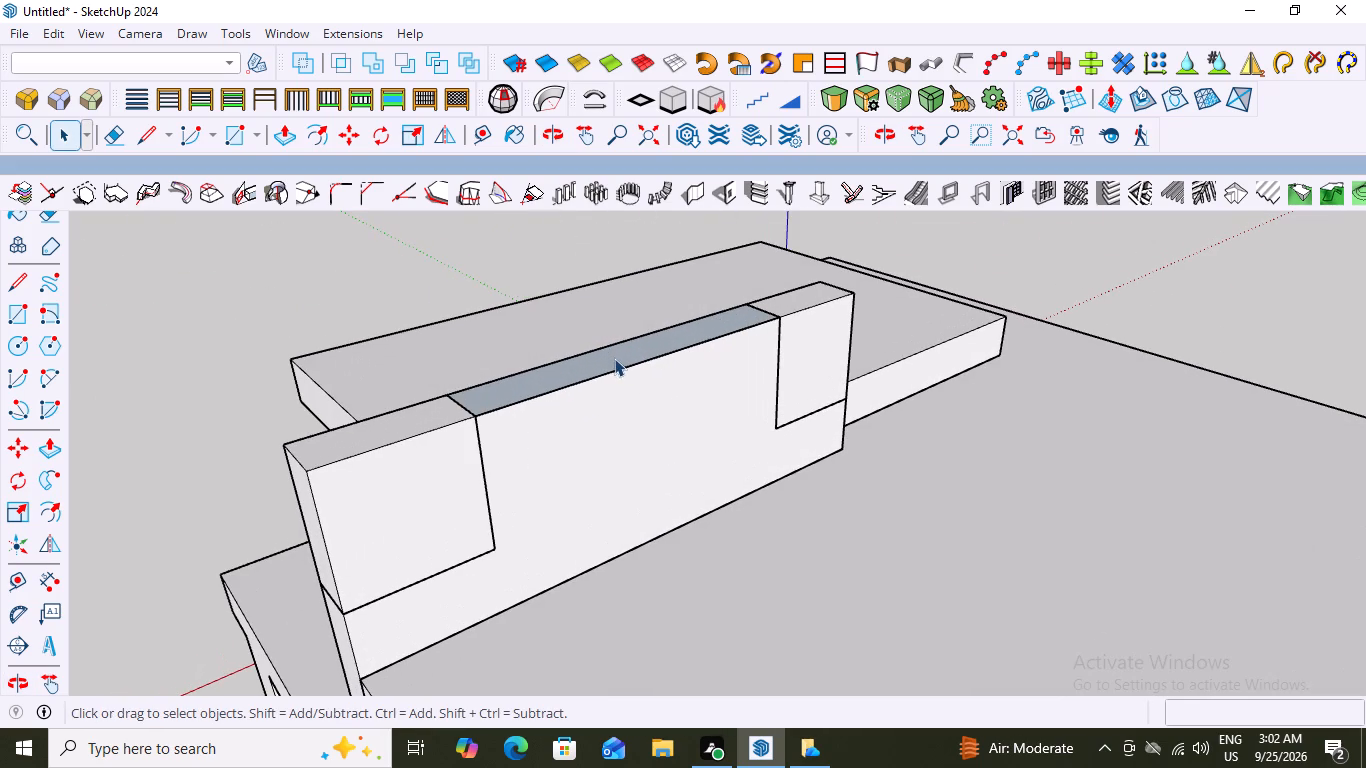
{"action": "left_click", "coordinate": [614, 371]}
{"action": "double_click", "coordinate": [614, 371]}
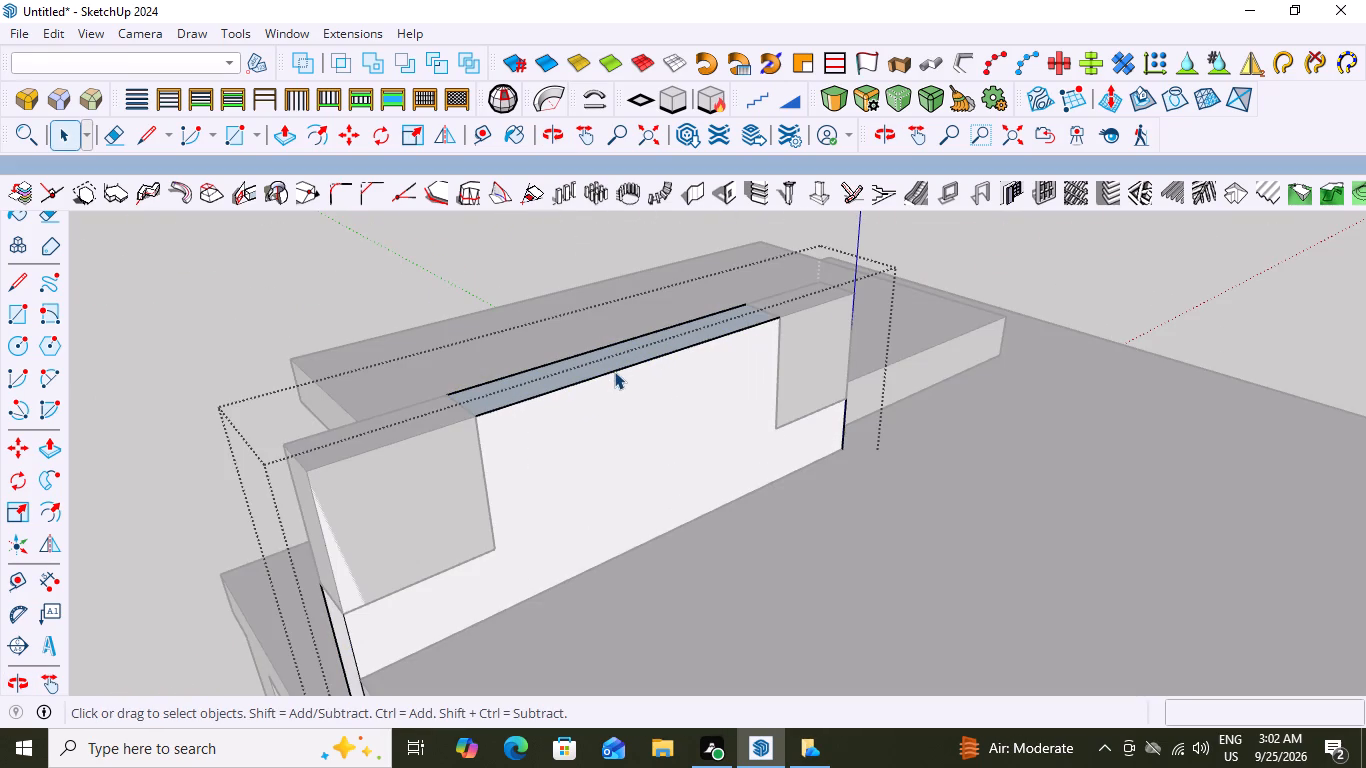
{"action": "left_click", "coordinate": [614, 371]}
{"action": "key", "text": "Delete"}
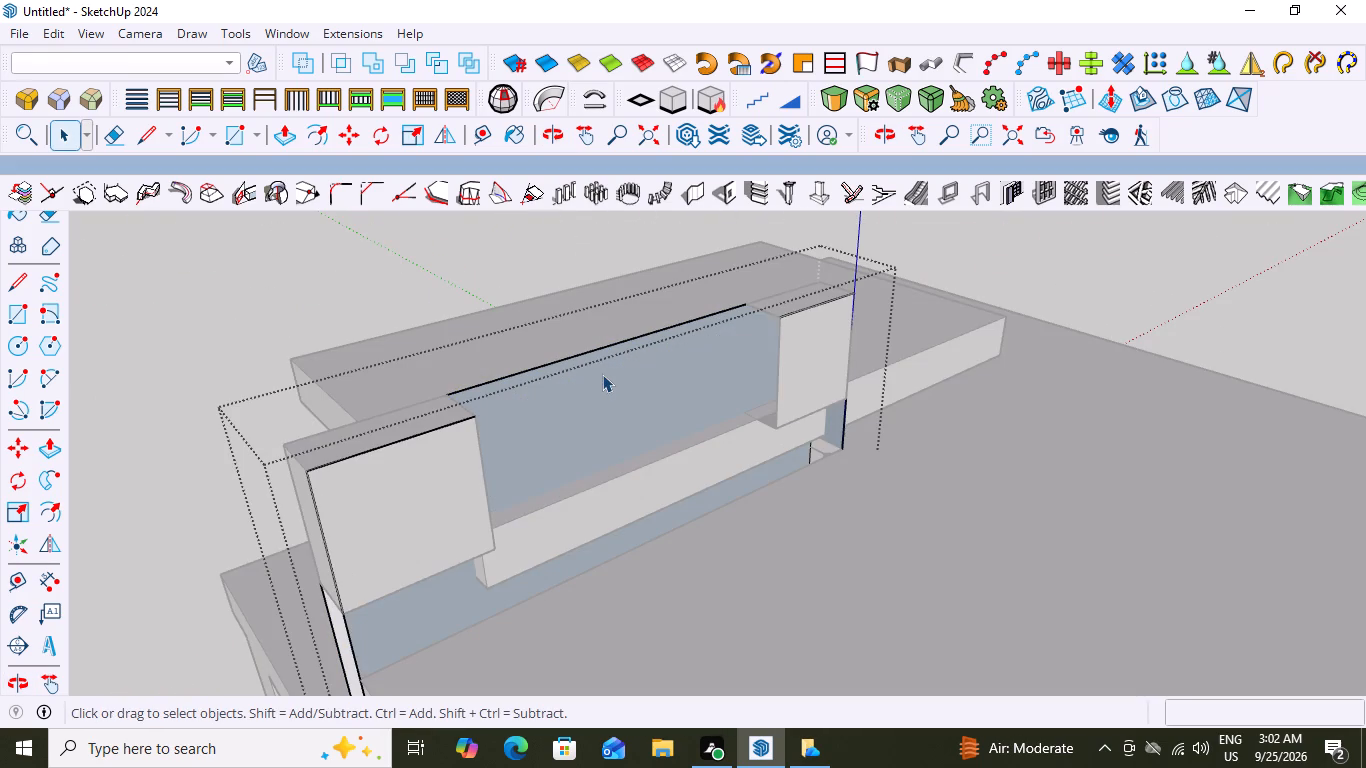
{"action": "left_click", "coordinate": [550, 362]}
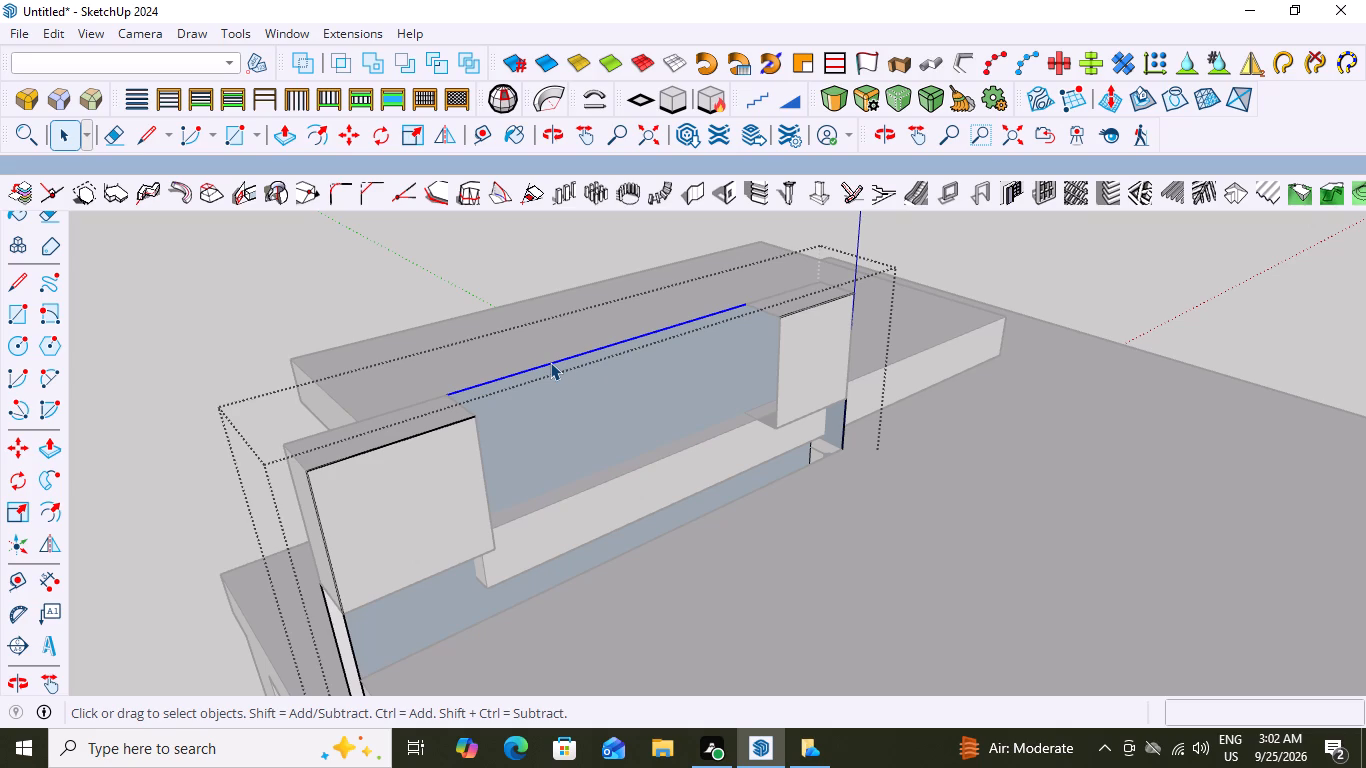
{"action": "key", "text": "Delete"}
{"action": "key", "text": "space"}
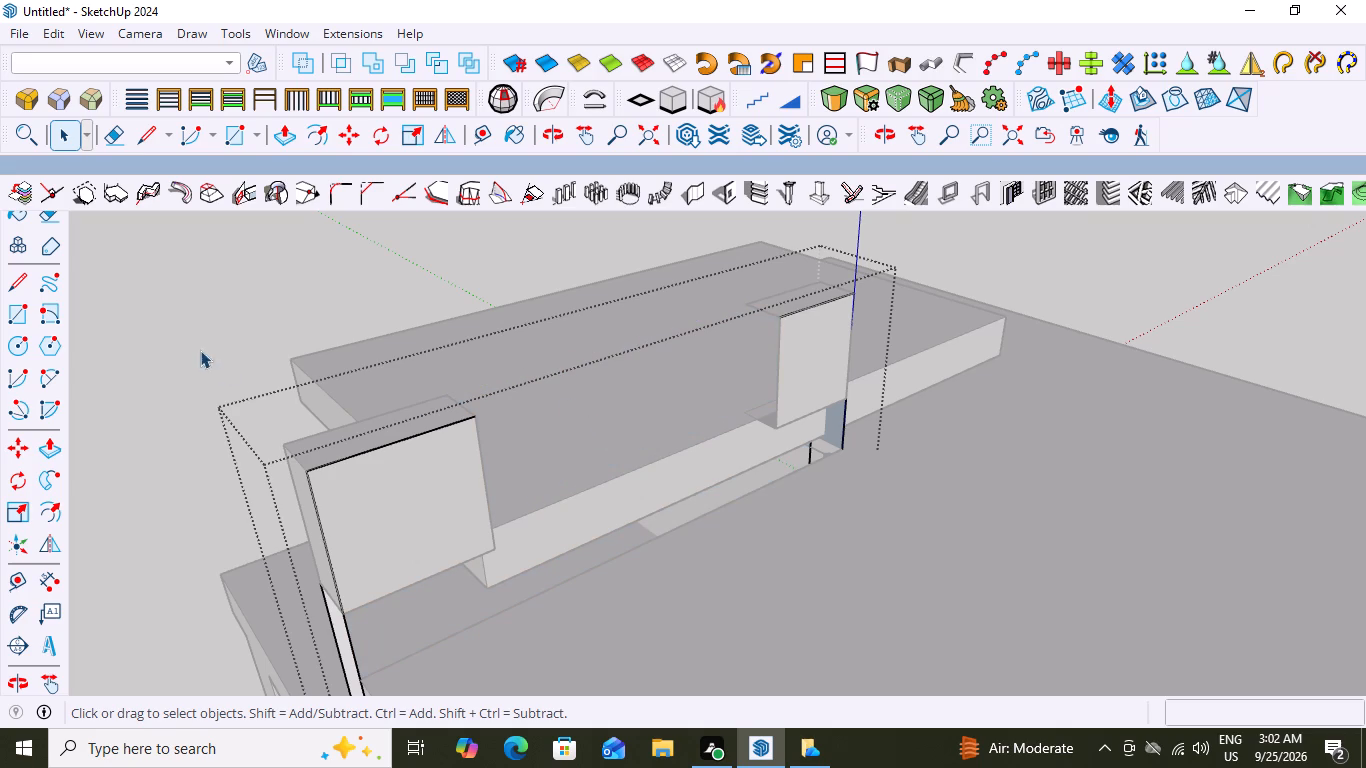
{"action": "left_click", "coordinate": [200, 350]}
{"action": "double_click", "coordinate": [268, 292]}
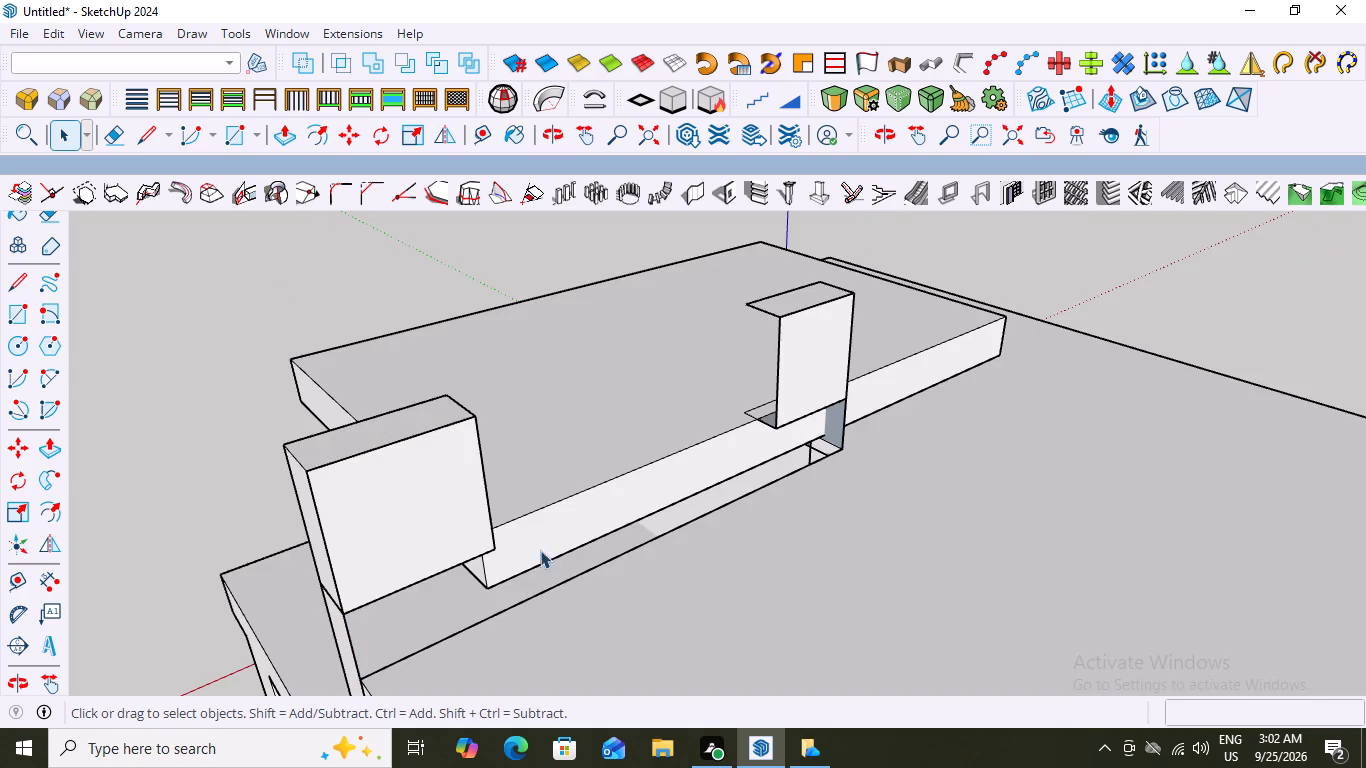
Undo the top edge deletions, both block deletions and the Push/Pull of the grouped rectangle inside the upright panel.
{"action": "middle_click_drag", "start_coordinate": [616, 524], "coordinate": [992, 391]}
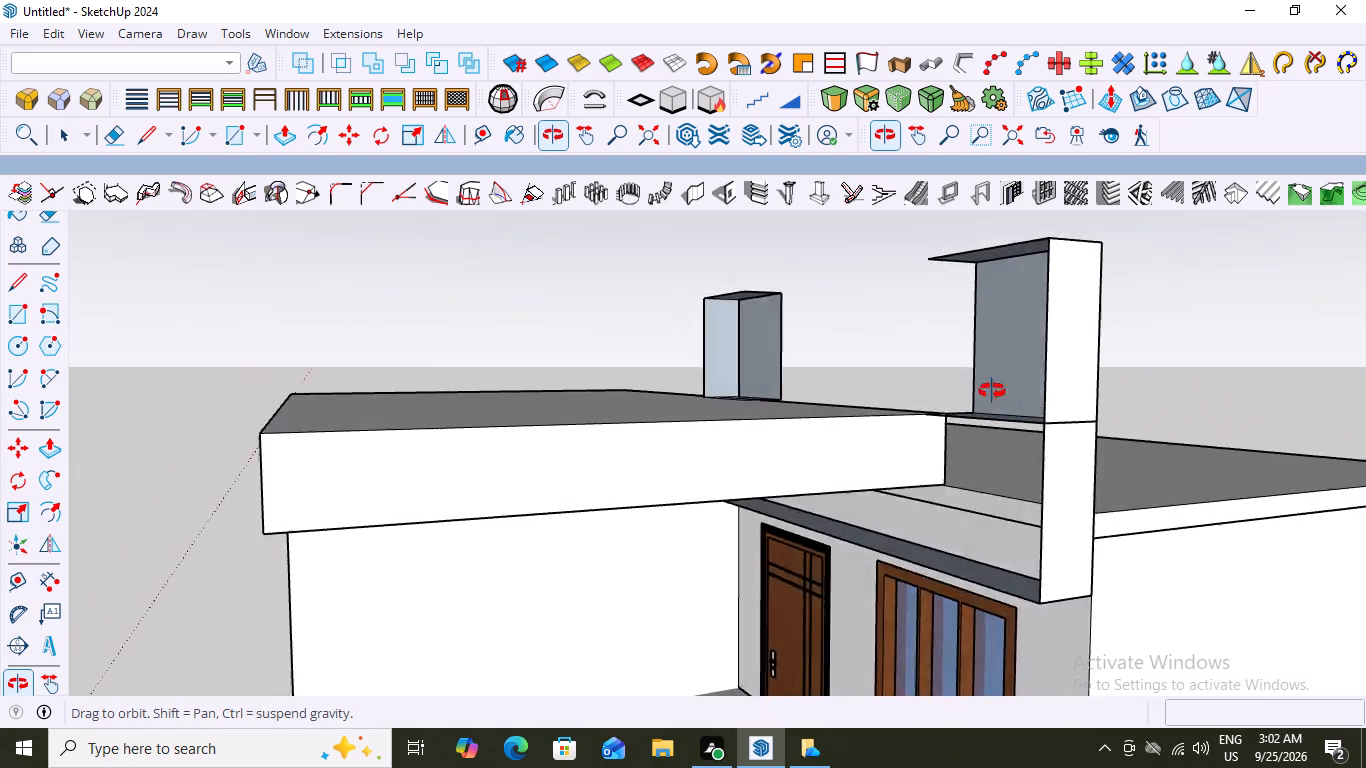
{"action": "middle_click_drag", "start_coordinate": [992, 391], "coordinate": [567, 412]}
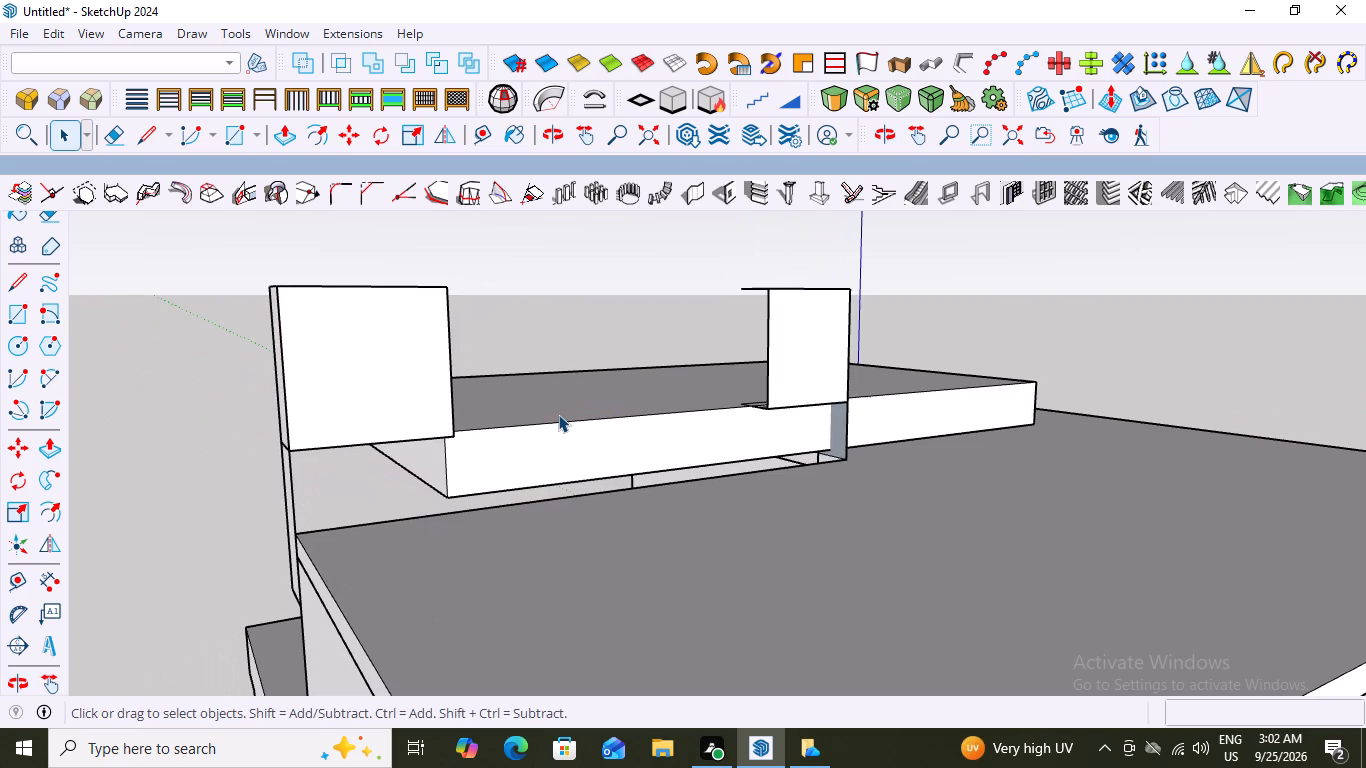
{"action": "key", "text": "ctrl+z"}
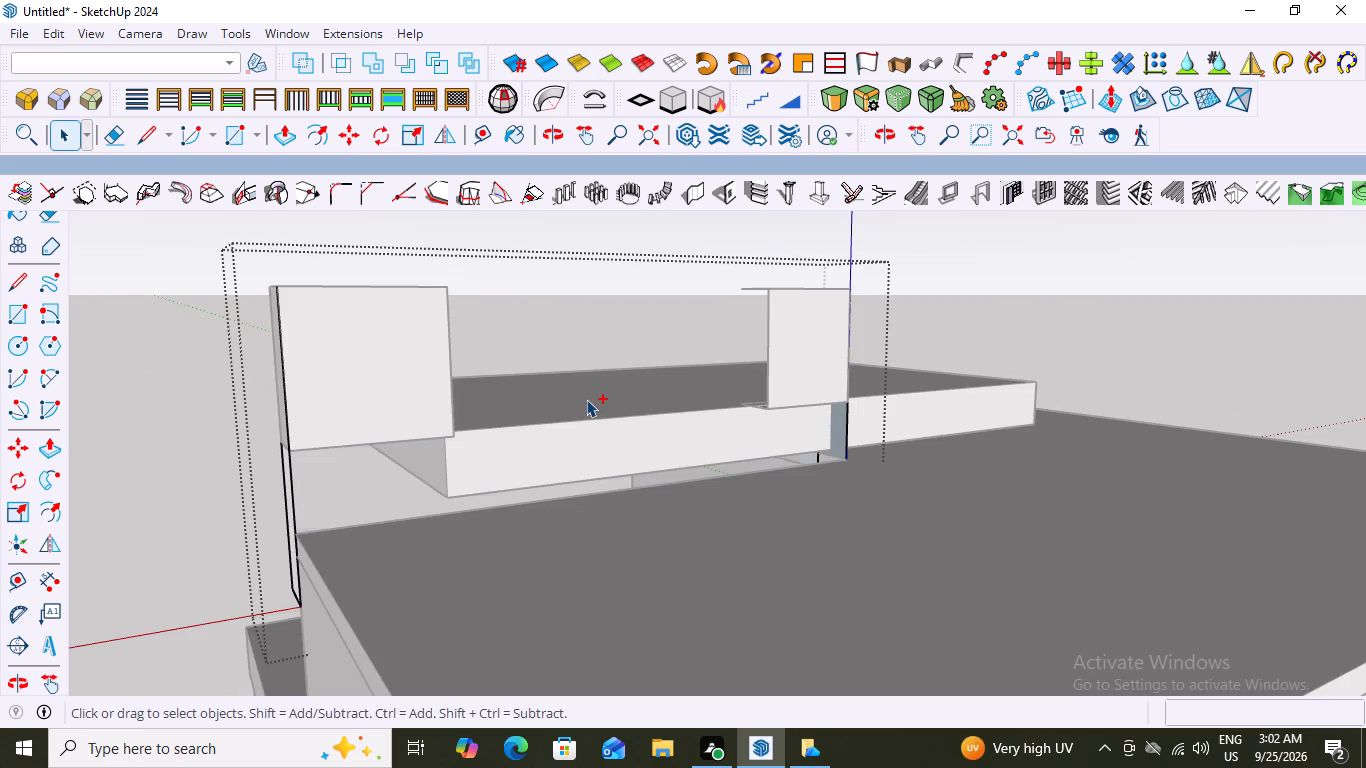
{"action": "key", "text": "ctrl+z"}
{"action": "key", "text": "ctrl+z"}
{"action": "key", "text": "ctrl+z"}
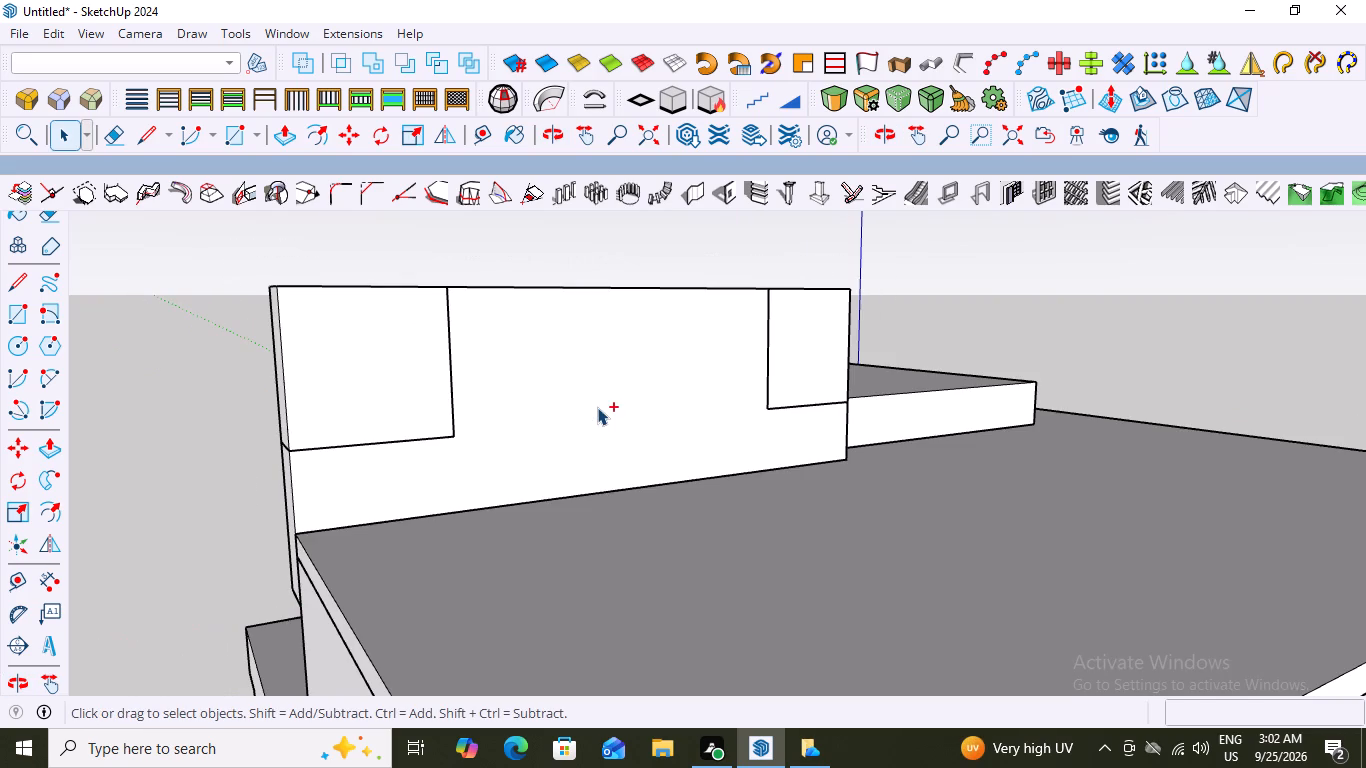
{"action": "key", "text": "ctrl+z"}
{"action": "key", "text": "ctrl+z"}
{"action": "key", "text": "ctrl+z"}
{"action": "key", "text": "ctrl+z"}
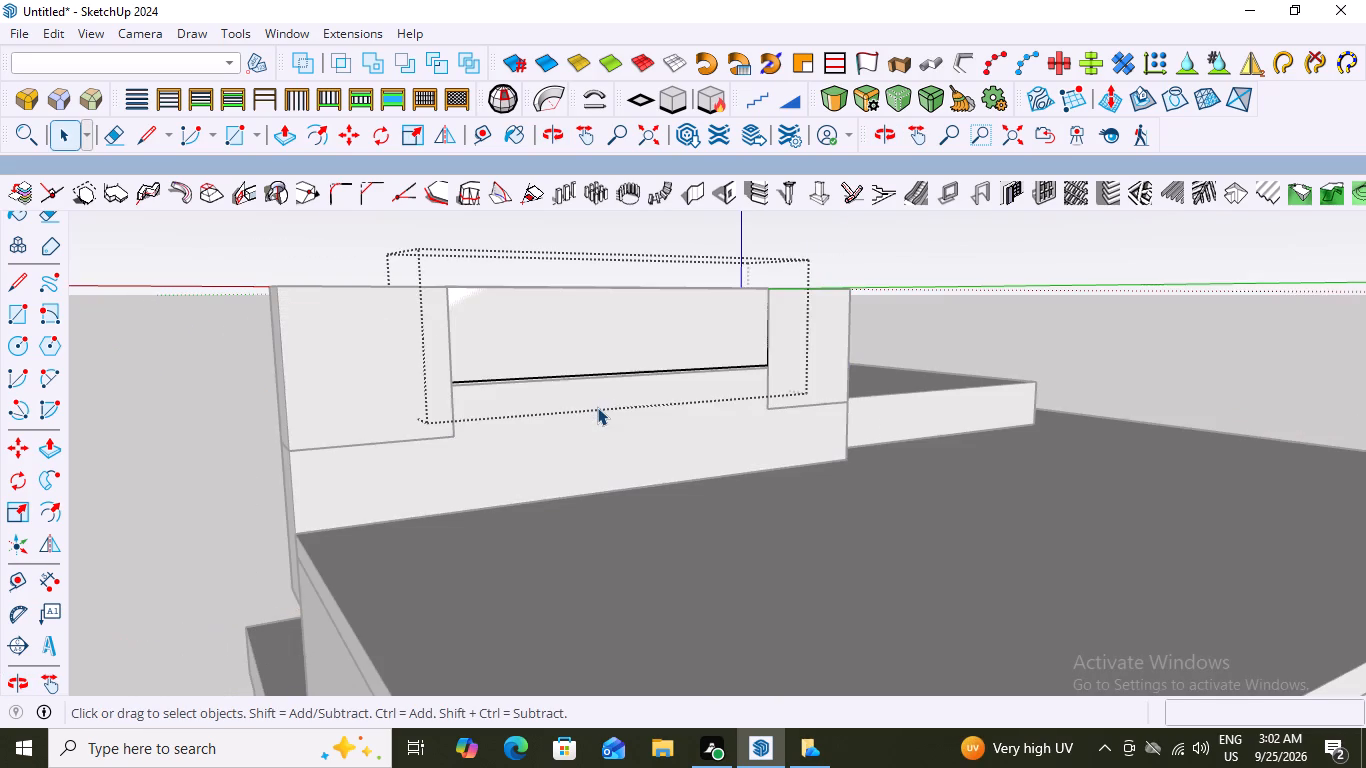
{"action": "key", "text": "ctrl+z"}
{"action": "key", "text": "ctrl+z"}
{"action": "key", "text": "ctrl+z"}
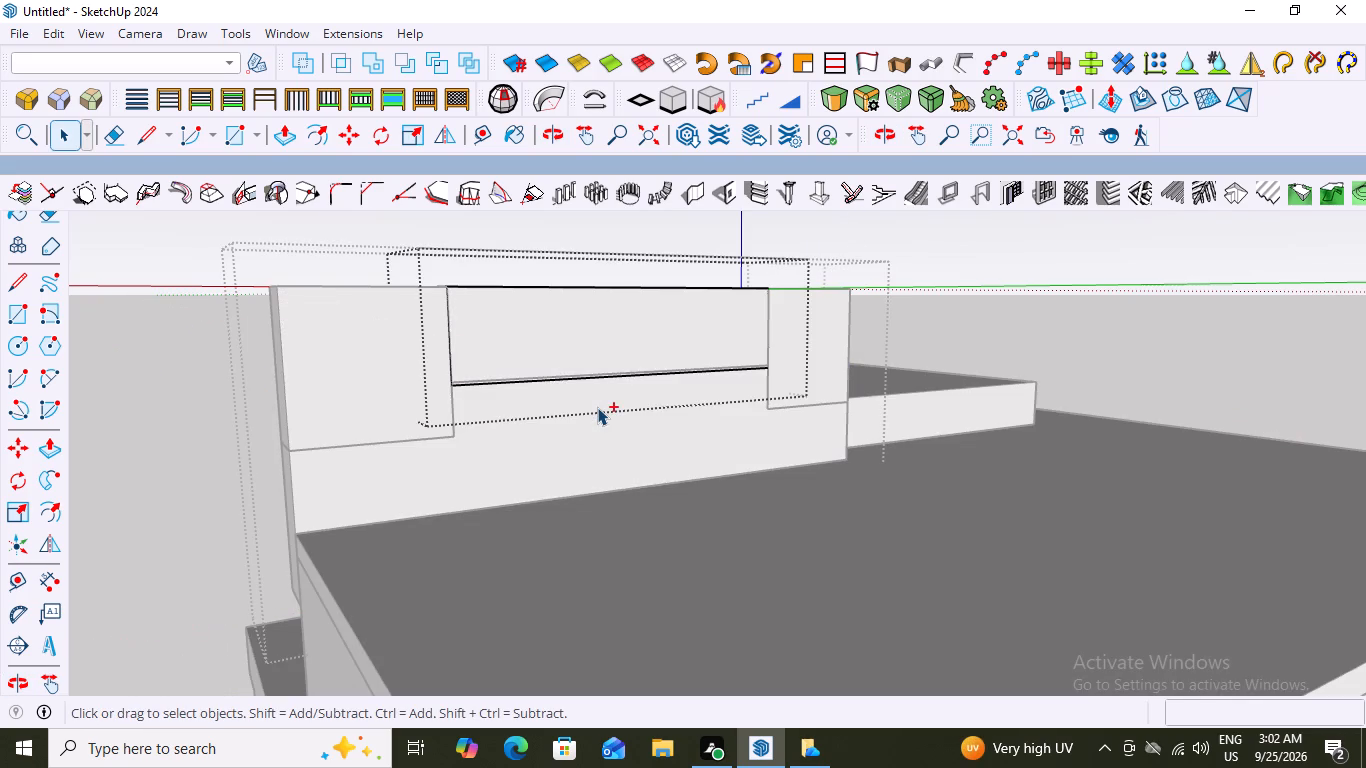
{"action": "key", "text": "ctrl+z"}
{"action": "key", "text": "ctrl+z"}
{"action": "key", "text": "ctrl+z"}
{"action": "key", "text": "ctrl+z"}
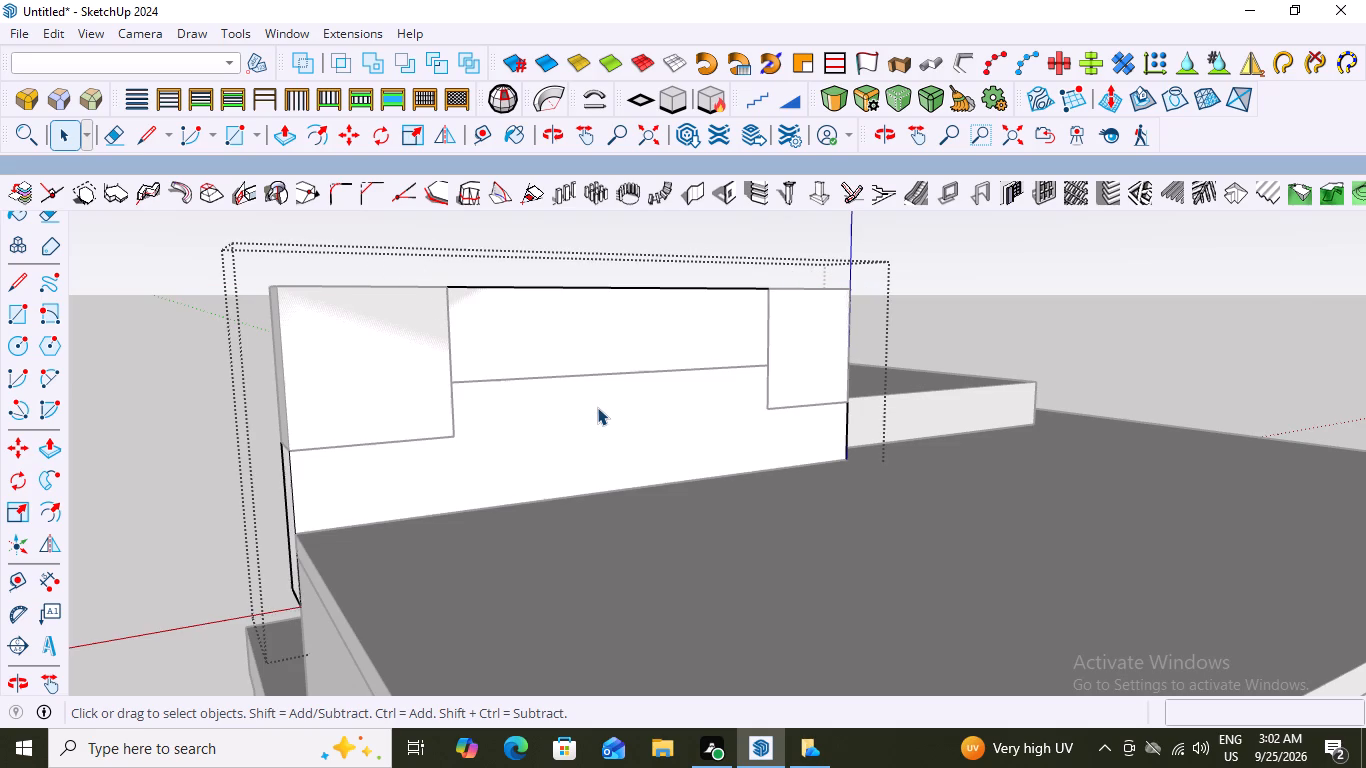
Undo the middle strip's height changes and its creation between the two end blocks of the upright panel.
{"action": "key", "text": "ctrl+z"}
{"action": "key", "text": "ctrl+z"}
{"action": "key", "text": "ctrl+z"}
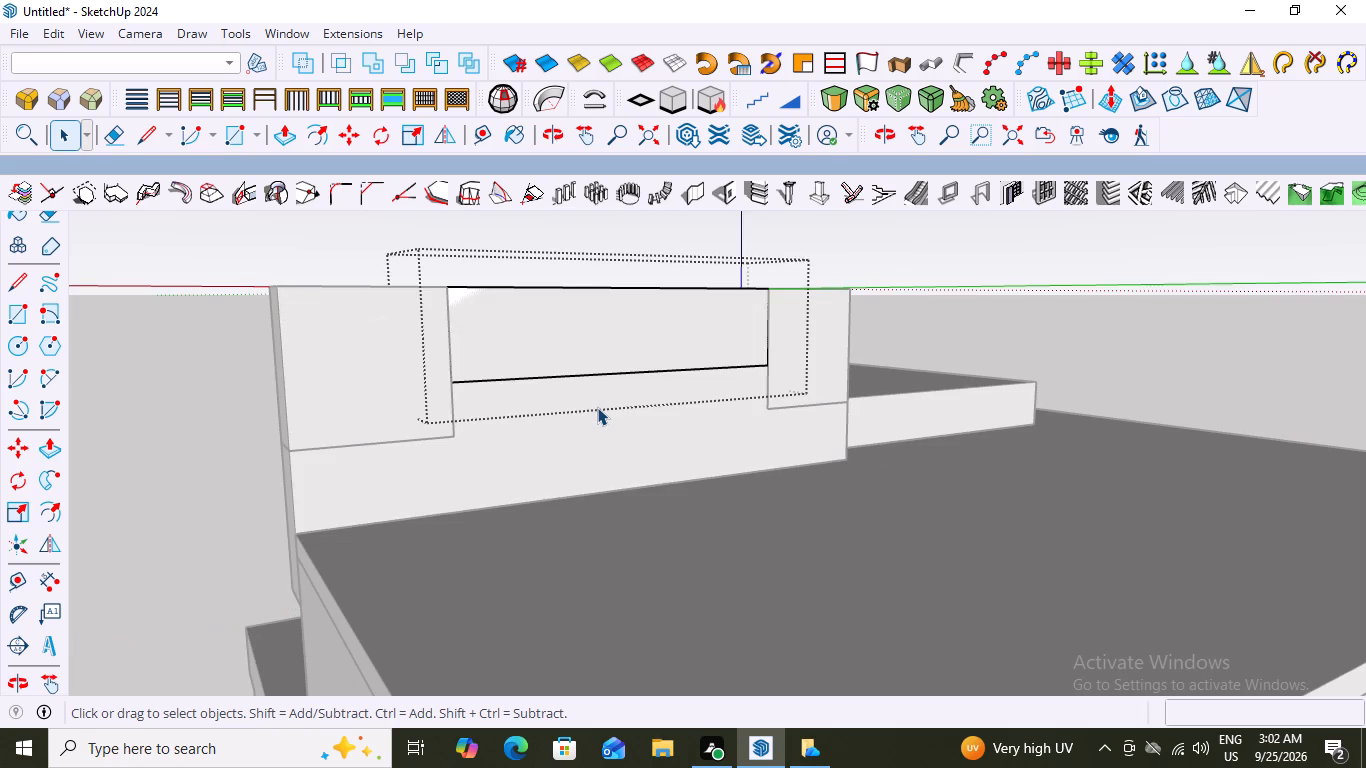
{"action": "key", "text": "ctrl+z"}
{"action": "key", "text": "ctrl+z"}
{"action": "key", "text": "ctrl+z"}
{"action": "key", "text": "z"}
{"action": "key", "text": "ctrl+z"}
{"action": "key", "text": "ctrl+z"}
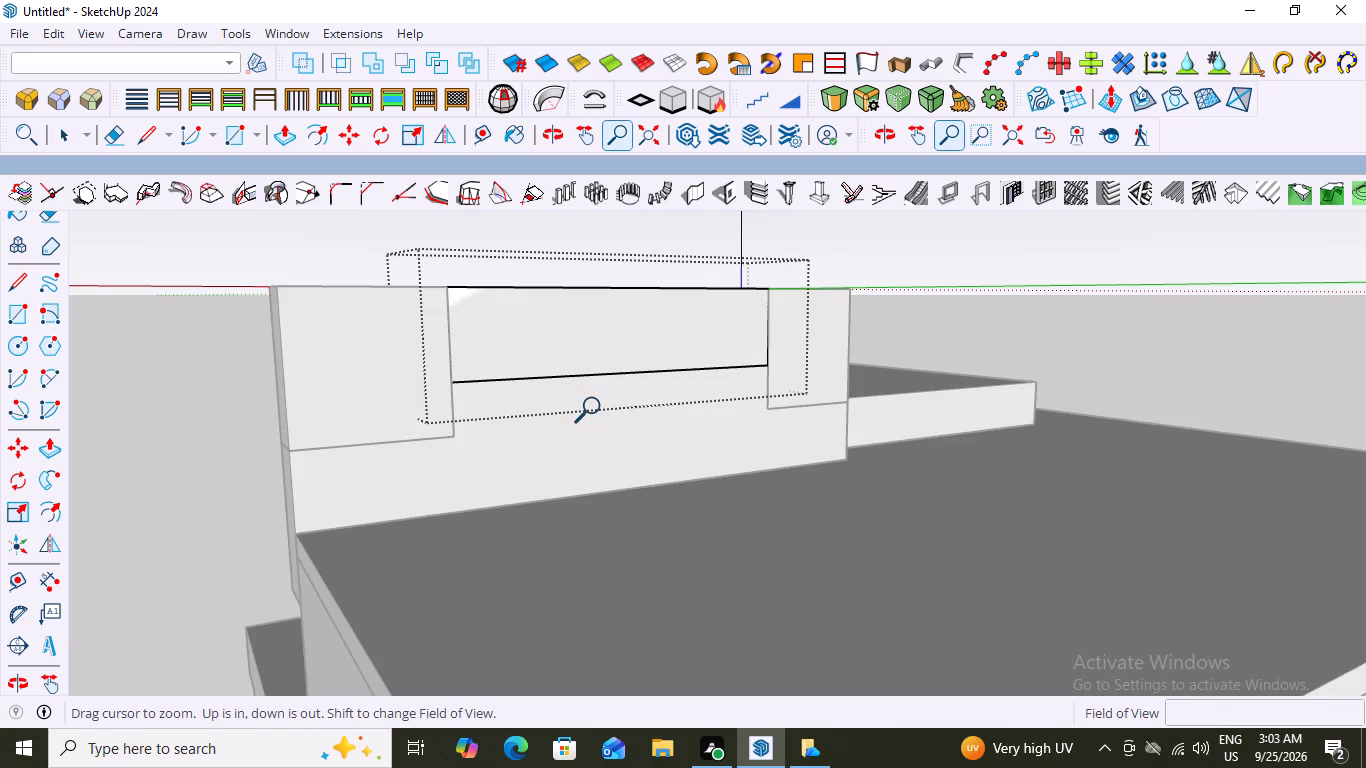
{"action": "key", "text": "ctrl+z"}
{"action": "key", "text": "ctrl+z"}
{"action": "key", "text": "ctrl+z"}
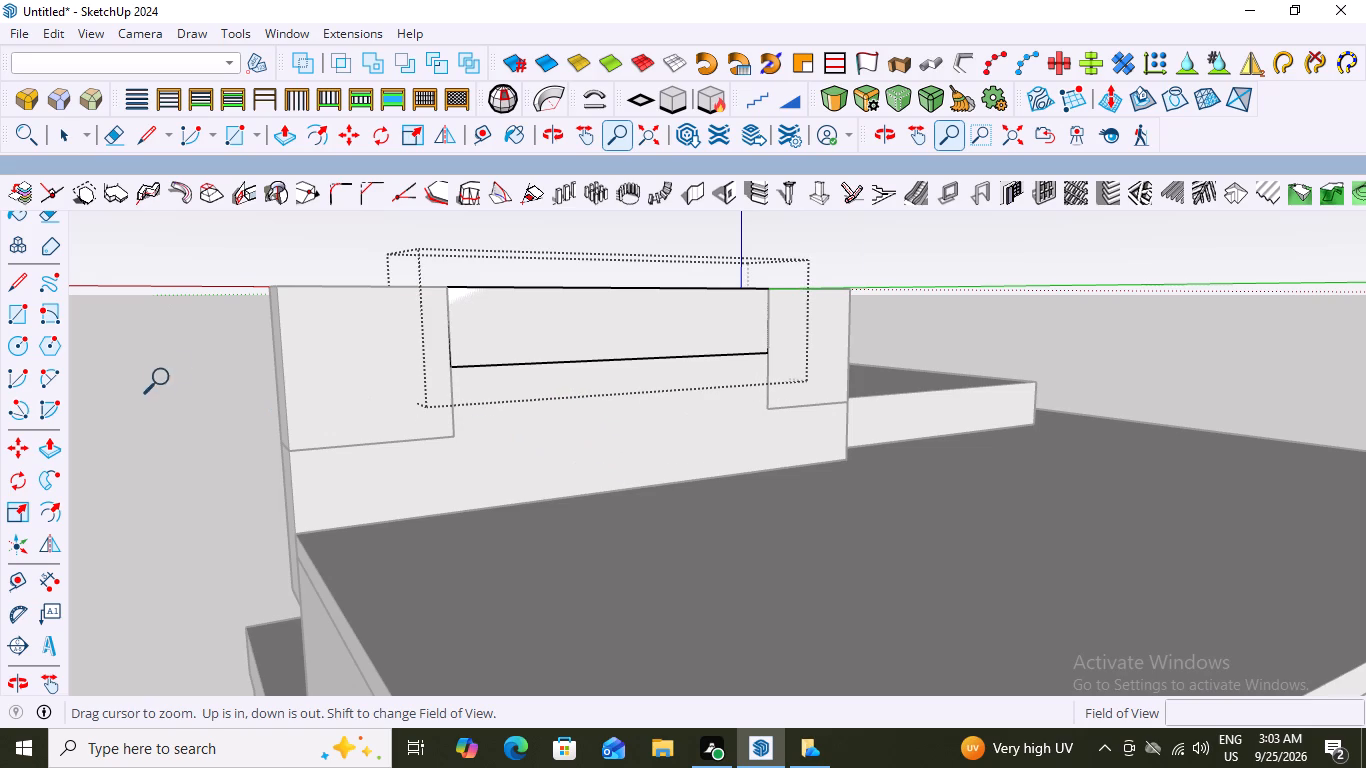
{"action": "left_click", "coordinate": [214, 377]}
{"action": "key", "text": "ctrl+z"}
{"action": "key", "text": "space"}
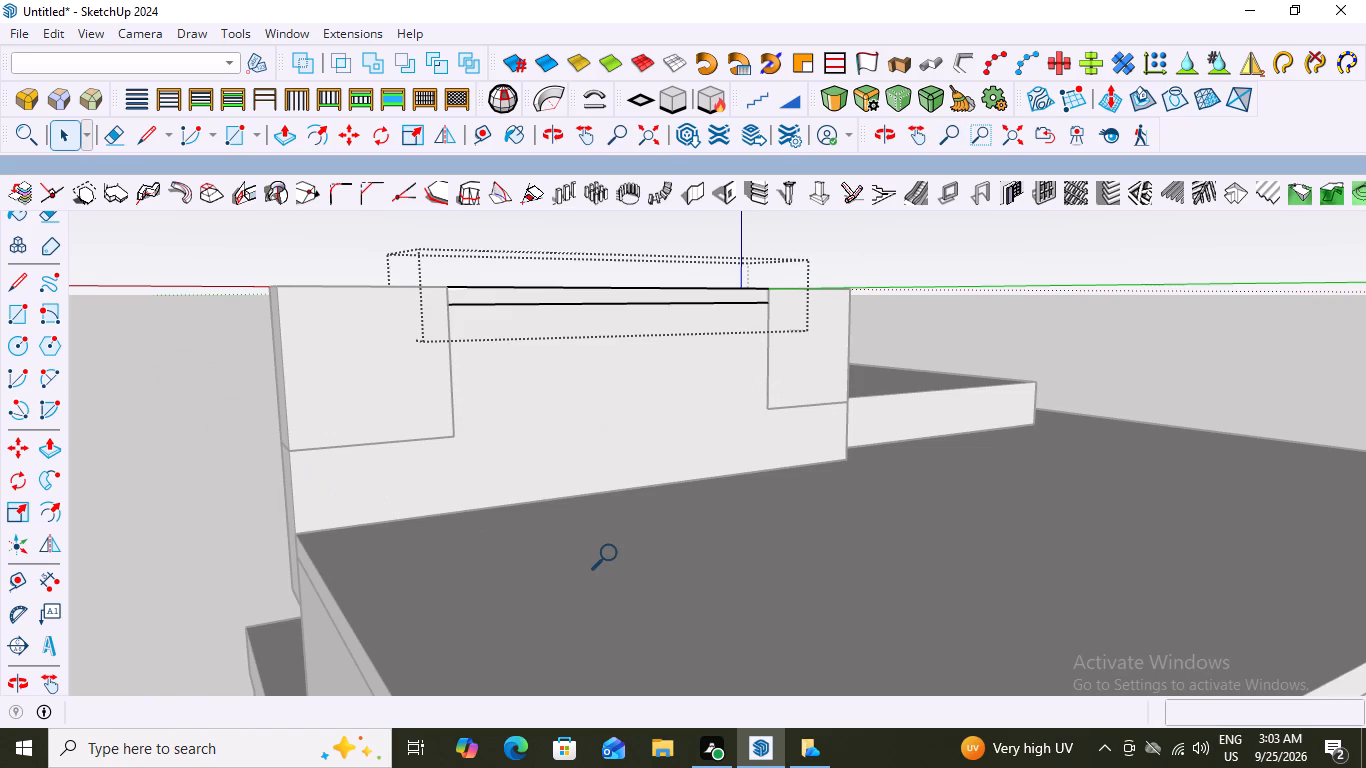
{"action": "key", "text": "ctrl+z"}
{"action": "key", "text": "ctrl+z"}
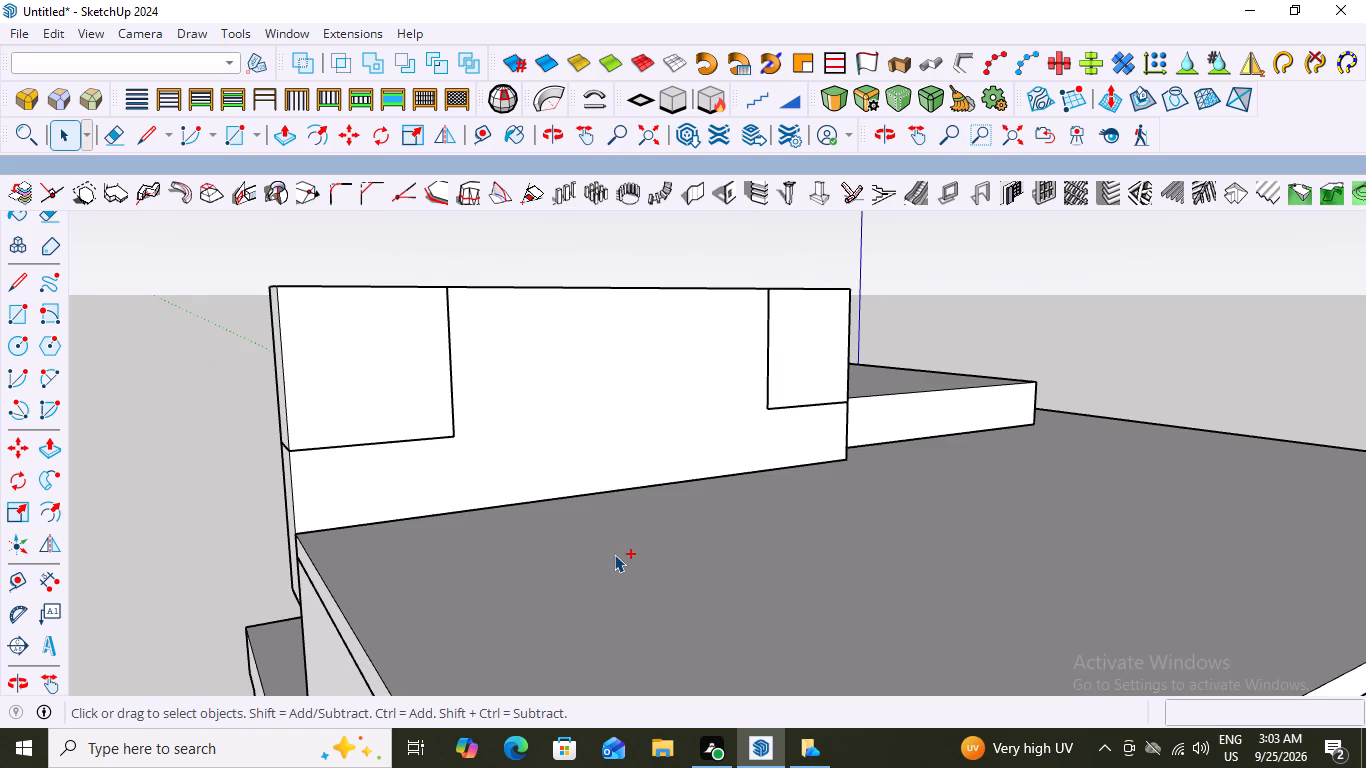
Undo the remaining panel edits and the extrusions that carry both end blocks through to the panel's back face.
{"action": "key", "text": "ctrl+z"}
{"action": "key", "text": "ctrl+z"}
{"action": "key", "text": "ctrl+z"}
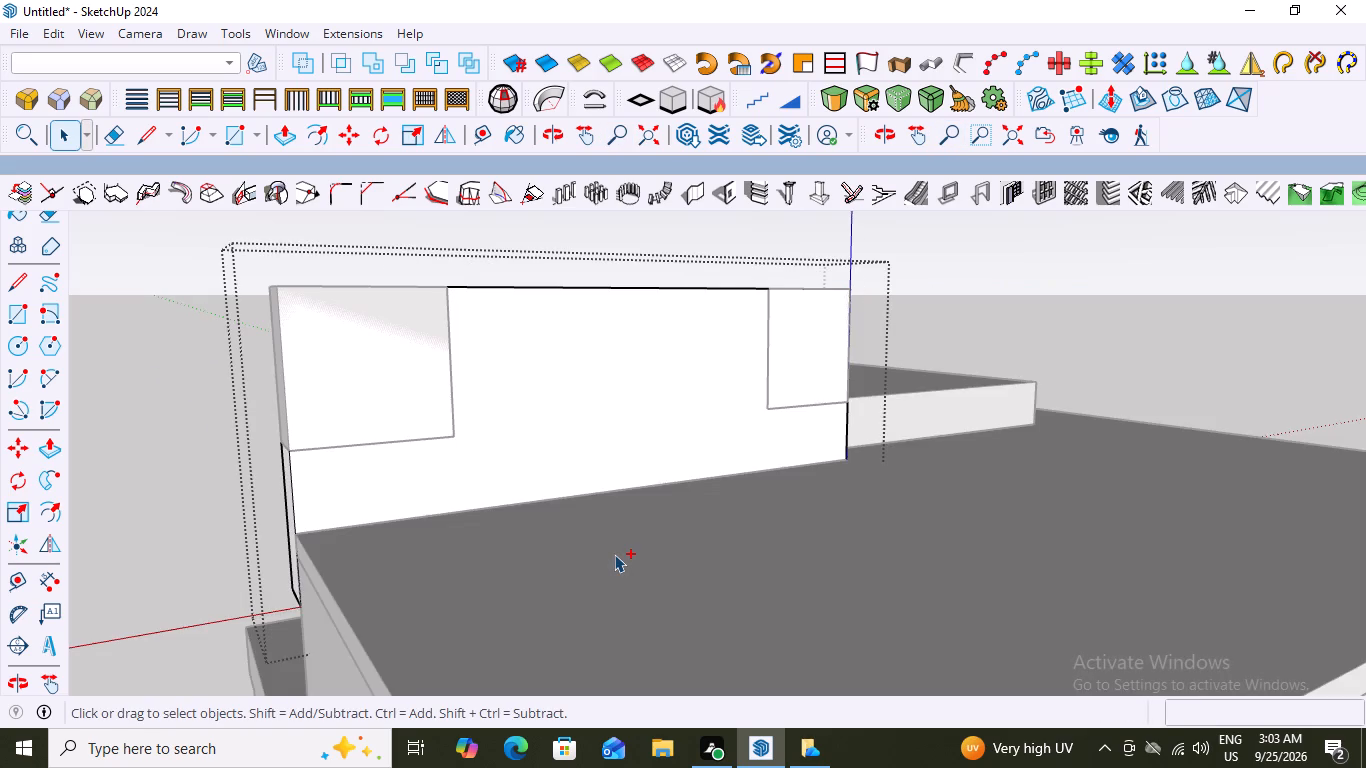
{"action": "key", "text": "ctrl+z"}
{"action": "key", "text": "ctrl+z"}
{"action": "key", "text": "ctrl+z"}
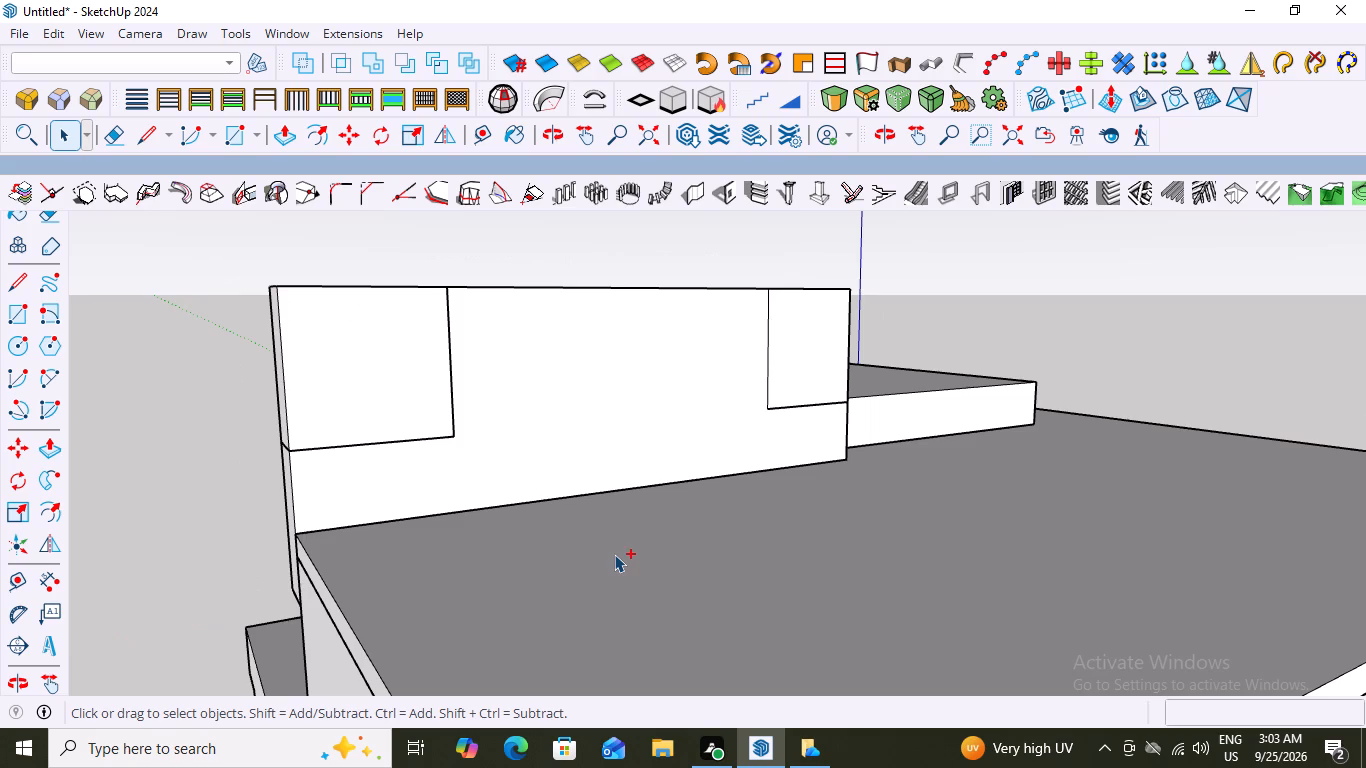
{"action": "key", "text": "ctrl+z"}
{"action": "key", "text": "ctrl+z"}
{"action": "key", "text": "ctrl+z"}
{"action": "key", "text": "ctrl+z"}
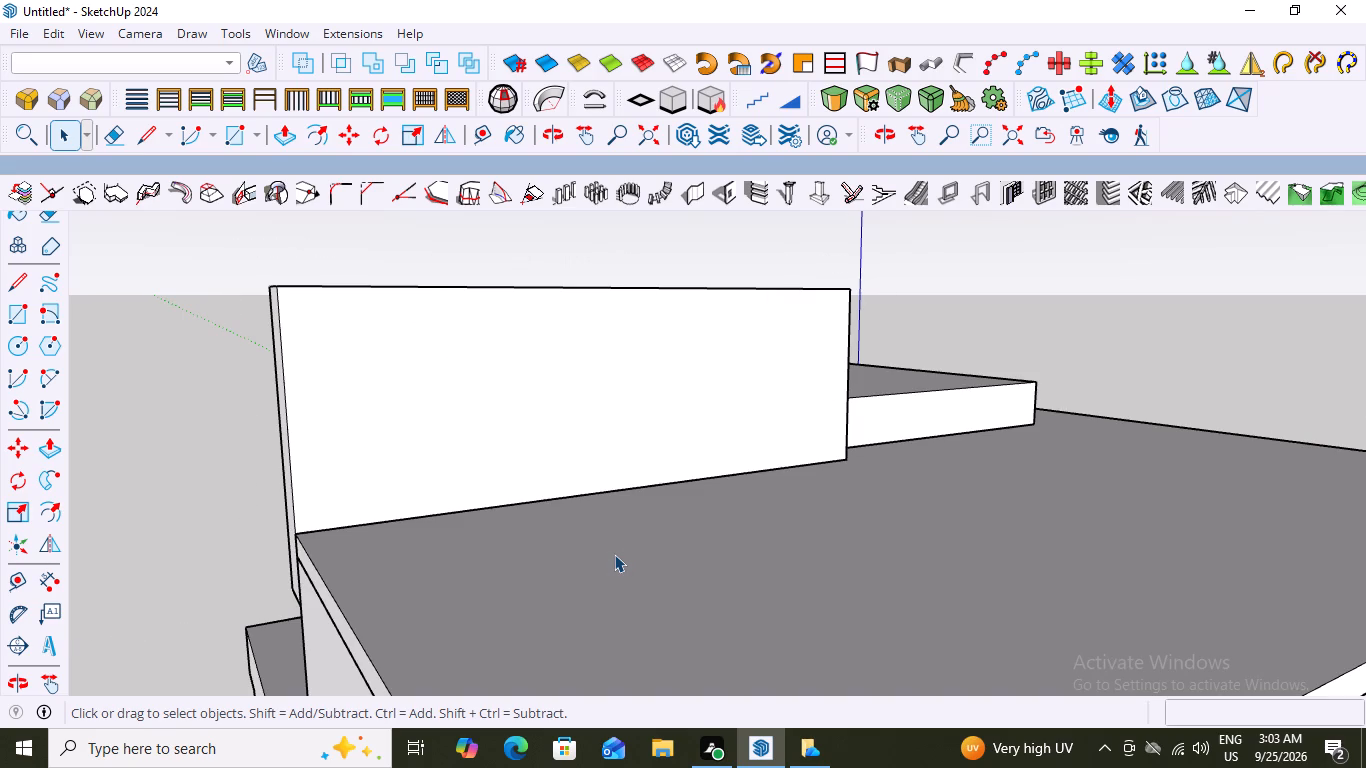
Open the upright panel's group for editing and select all of its connected geometry.
{"action": "key", "text": "space"}
{"action": "scroll", "coordinate": [381, 442], "scroll_direction": "down", "scroll_amount": 6}
{"action": "middle_click_drag", "start_coordinate": [328, 337], "coordinate": [924, 453]}
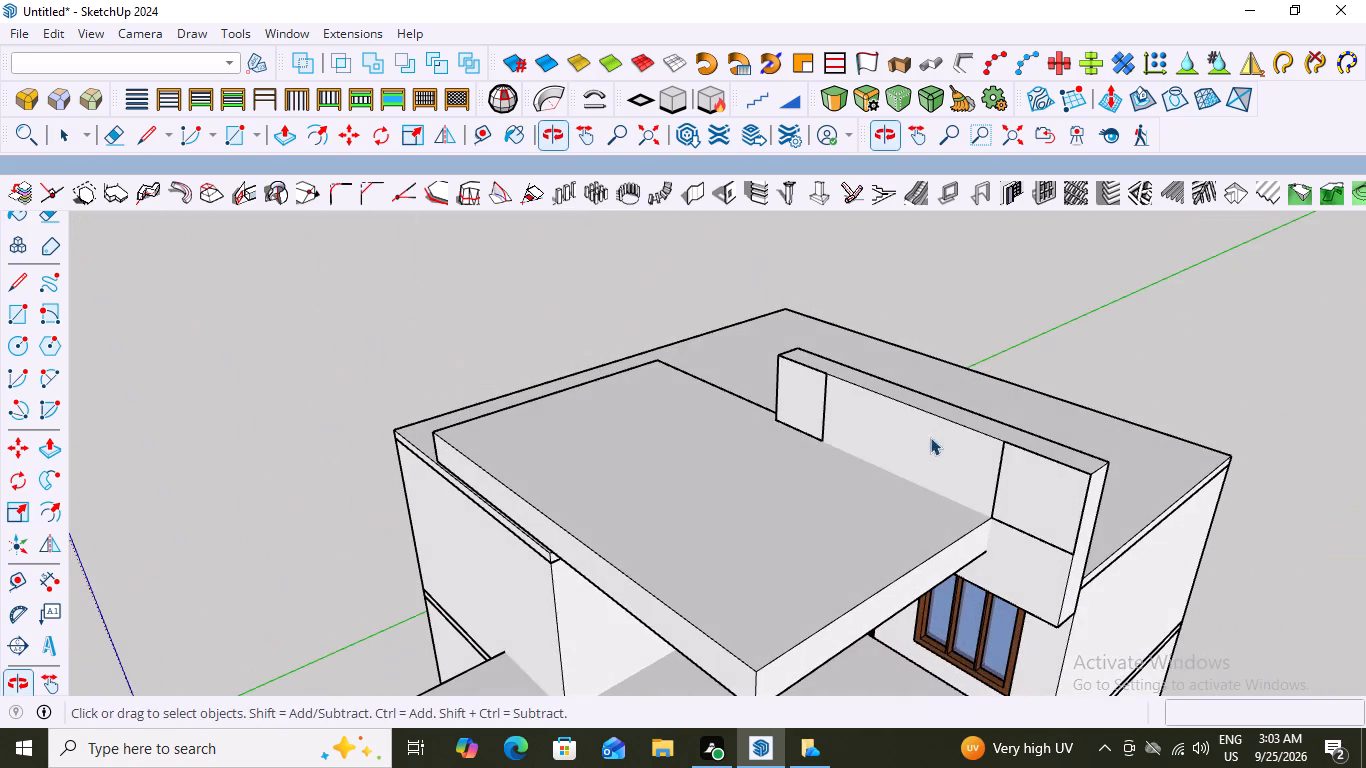
{"action": "middle_click_drag", "start_coordinate": [1037, 463], "coordinate": [1222, 428]}
{"action": "scroll", "coordinate": [1026, 419], "scroll_direction": "up", "scroll_amount": 2}
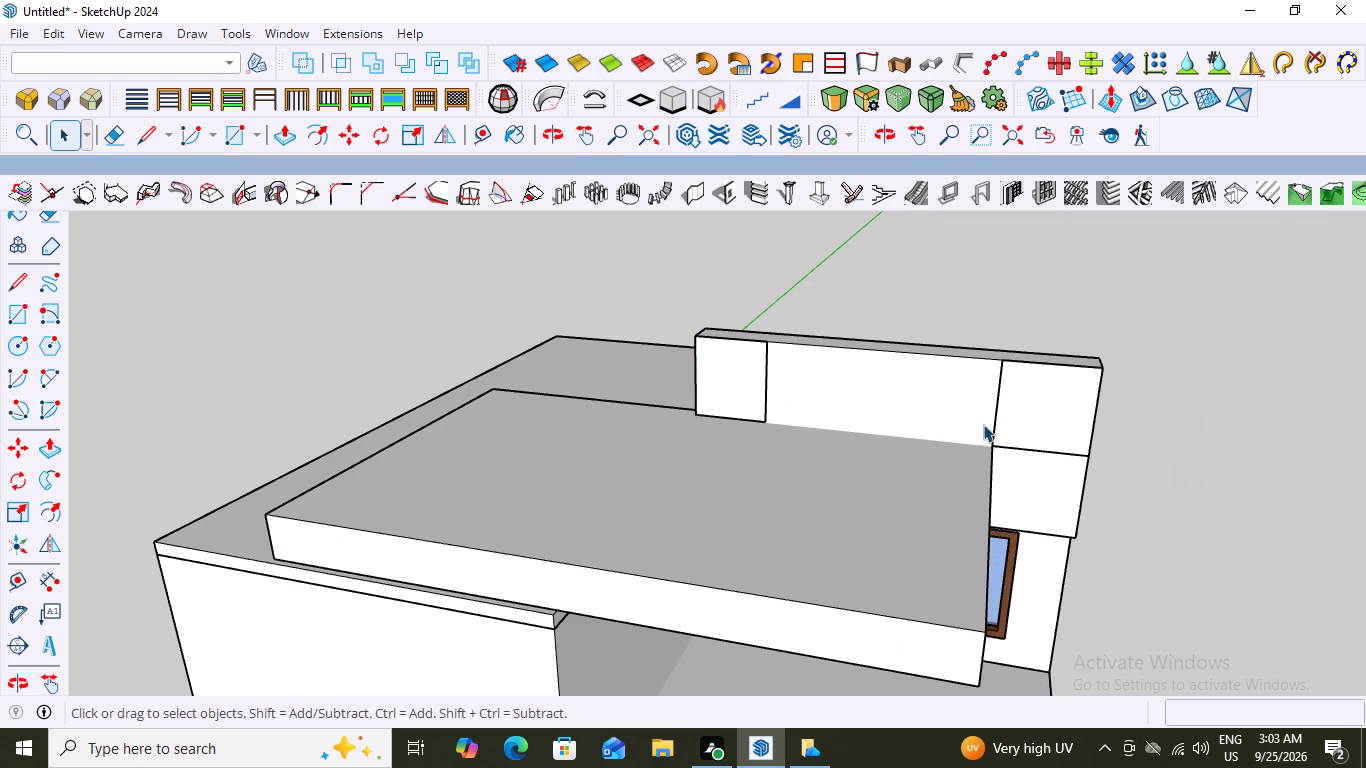
{"action": "left_click", "coordinate": [903, 392]}
{"action": "double_click", "coordinate": [903, 392]}
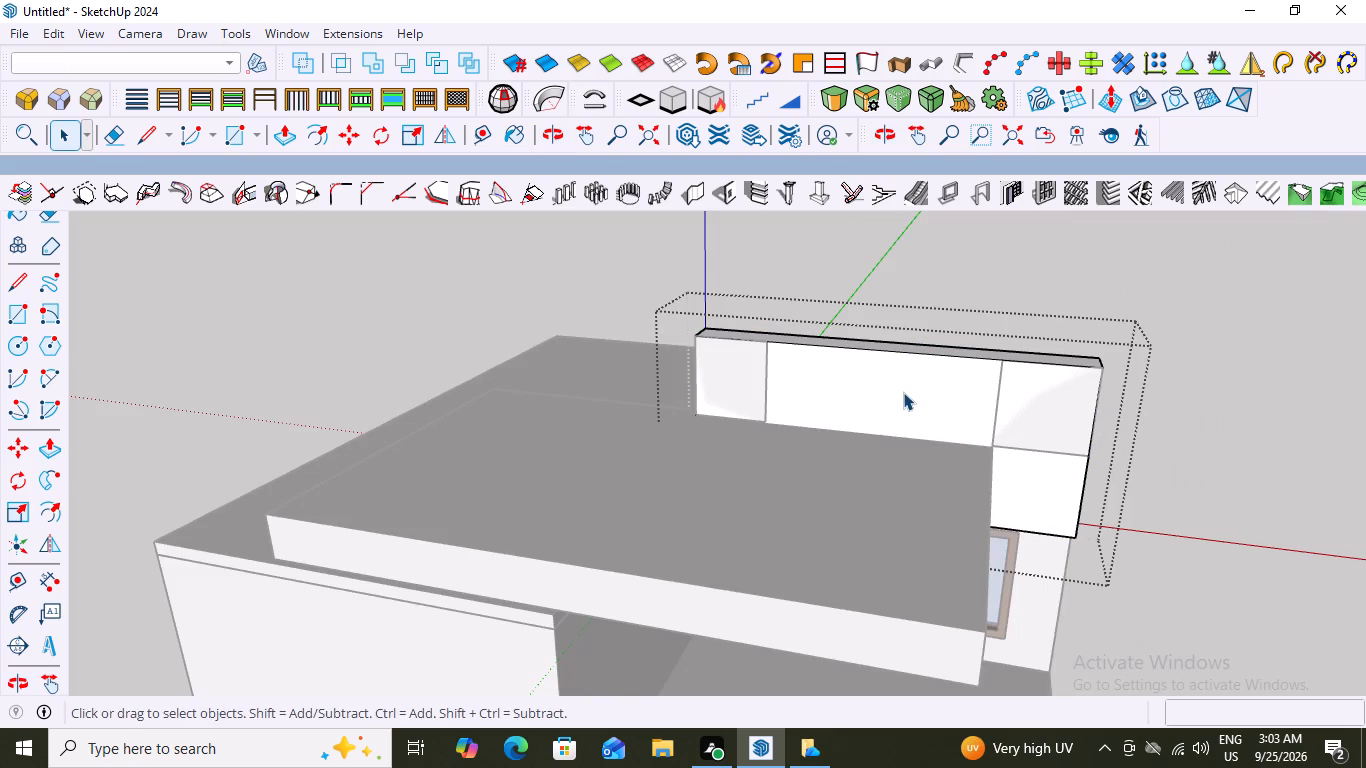
{"action": "left_click", "coordinate": [903, 392]}
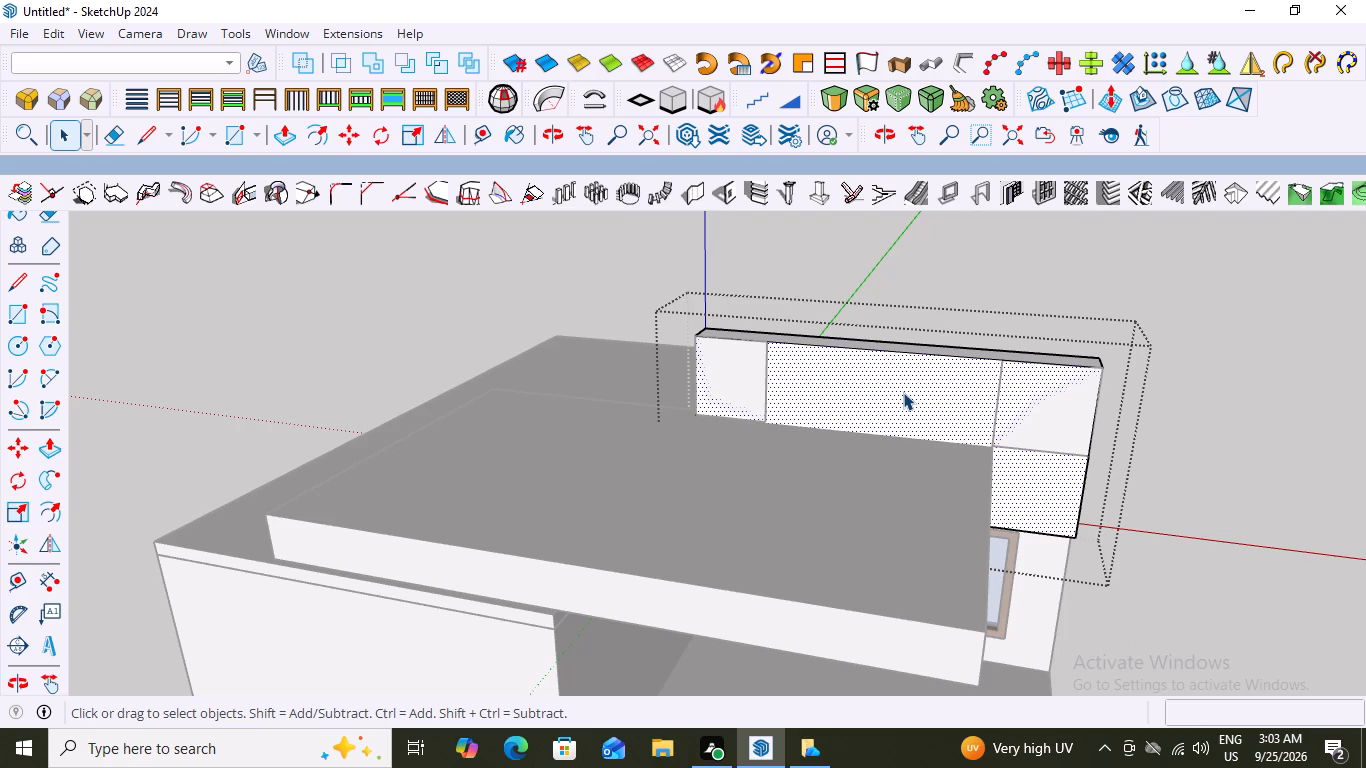
{"action": "double_click", "coordinate": [903, 392]}
{"action": "left_click", "coordinate": [903, 392]}
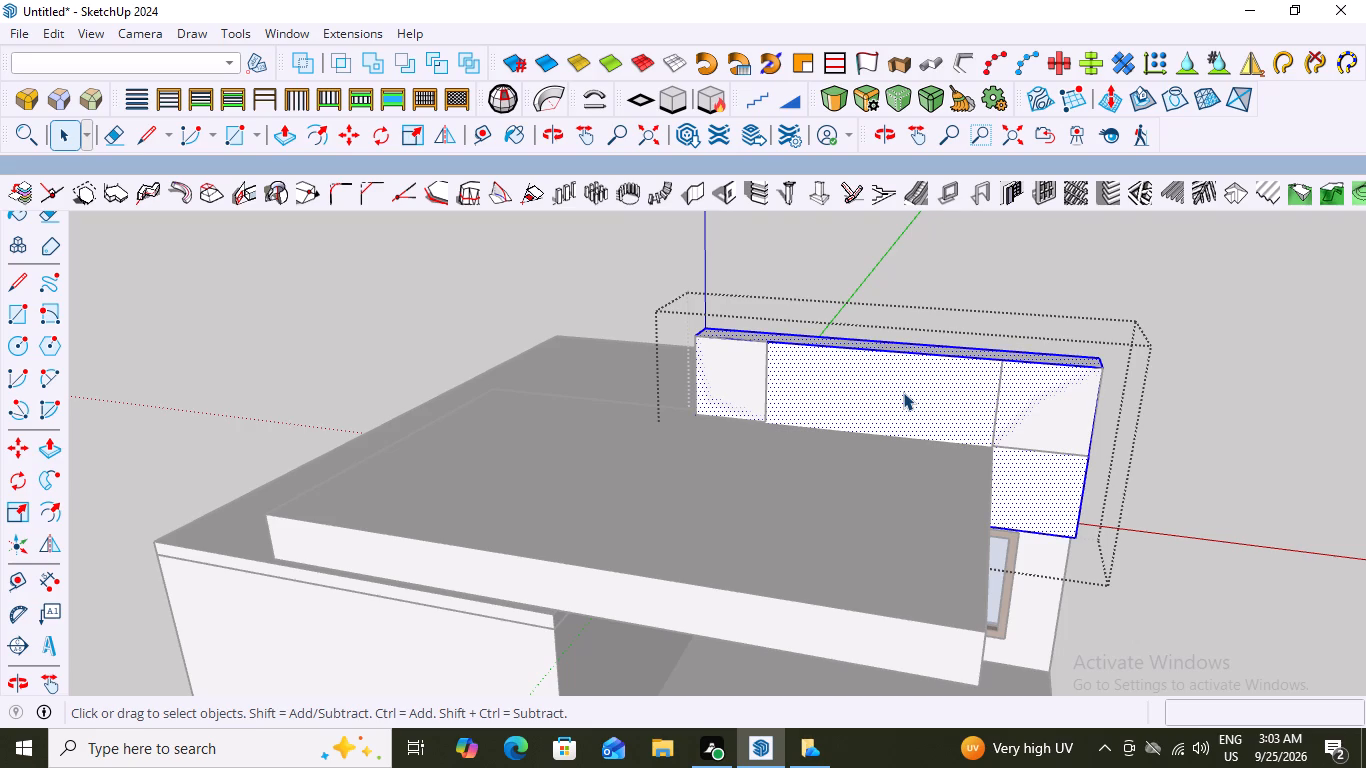
Examine the panel's thickness and end rectangles from above, the end and the back.
{"action": "scroll", "coordinate": [903, 392], "scroll_direction": "down", "scroll_amount": 6}
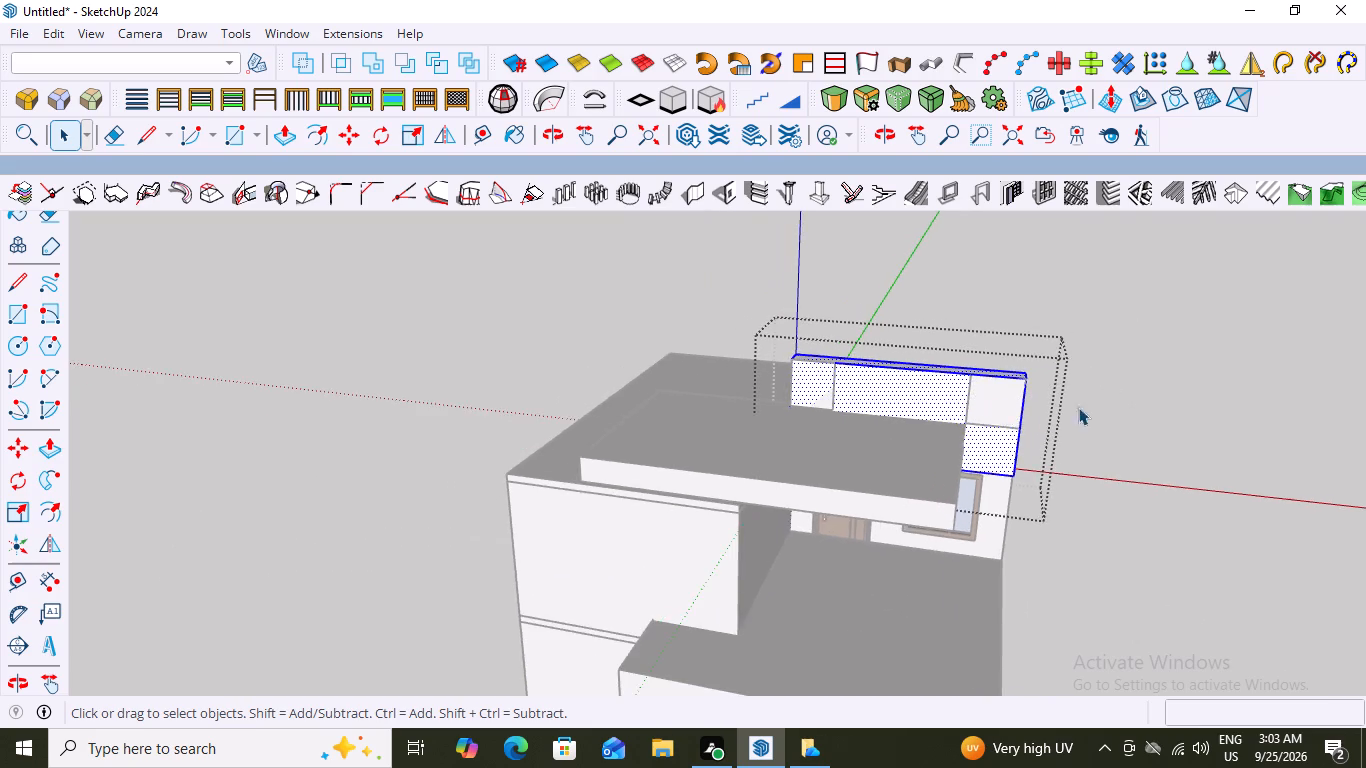
{"action": "middle_click_drag", "start_coordinate": [1105, 403], "coordinate": [853, 457]}
{"action": "scroll", "coordinate": [908, 488], "scroll_direction": "up", "scroll_amount": 2}
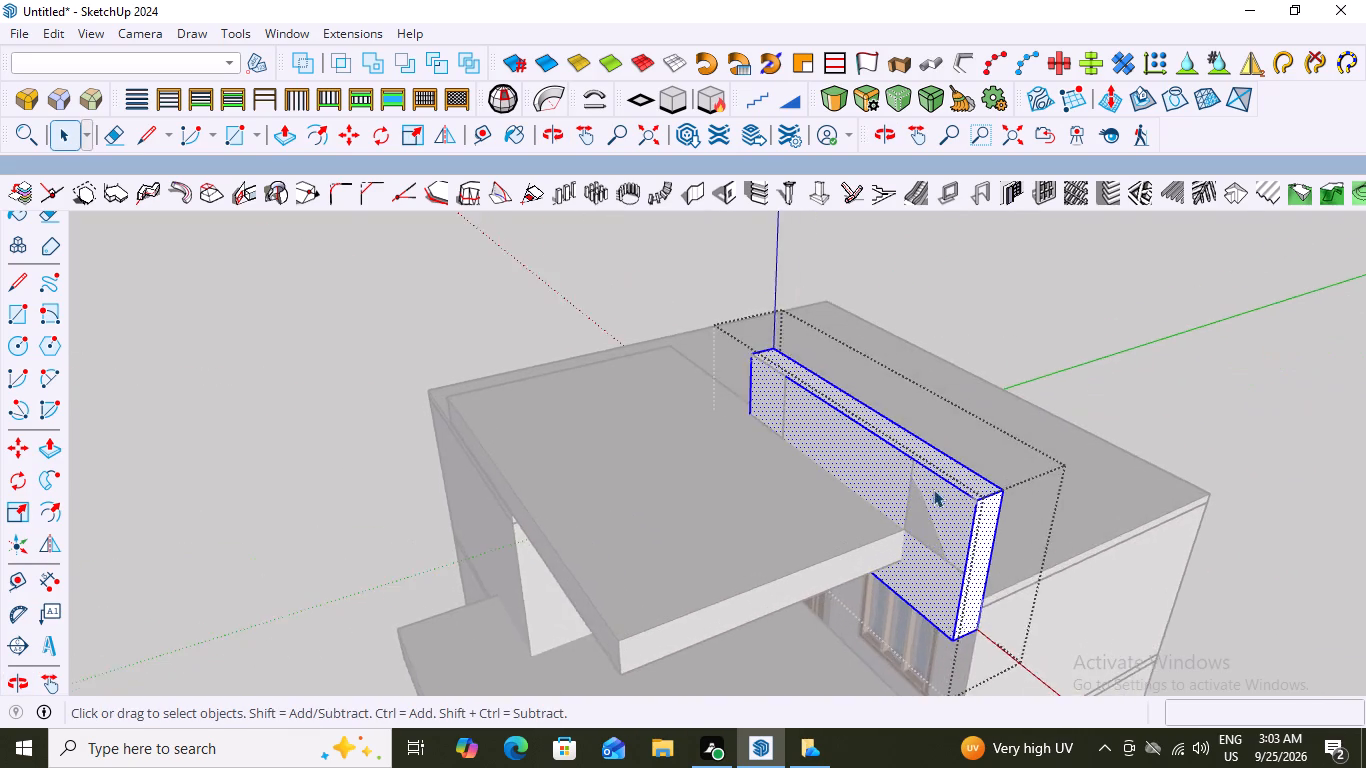
{"action": "scroll", "coordinate": [933, 489], "scroll_direction": "up", "scroll_amount": 6}
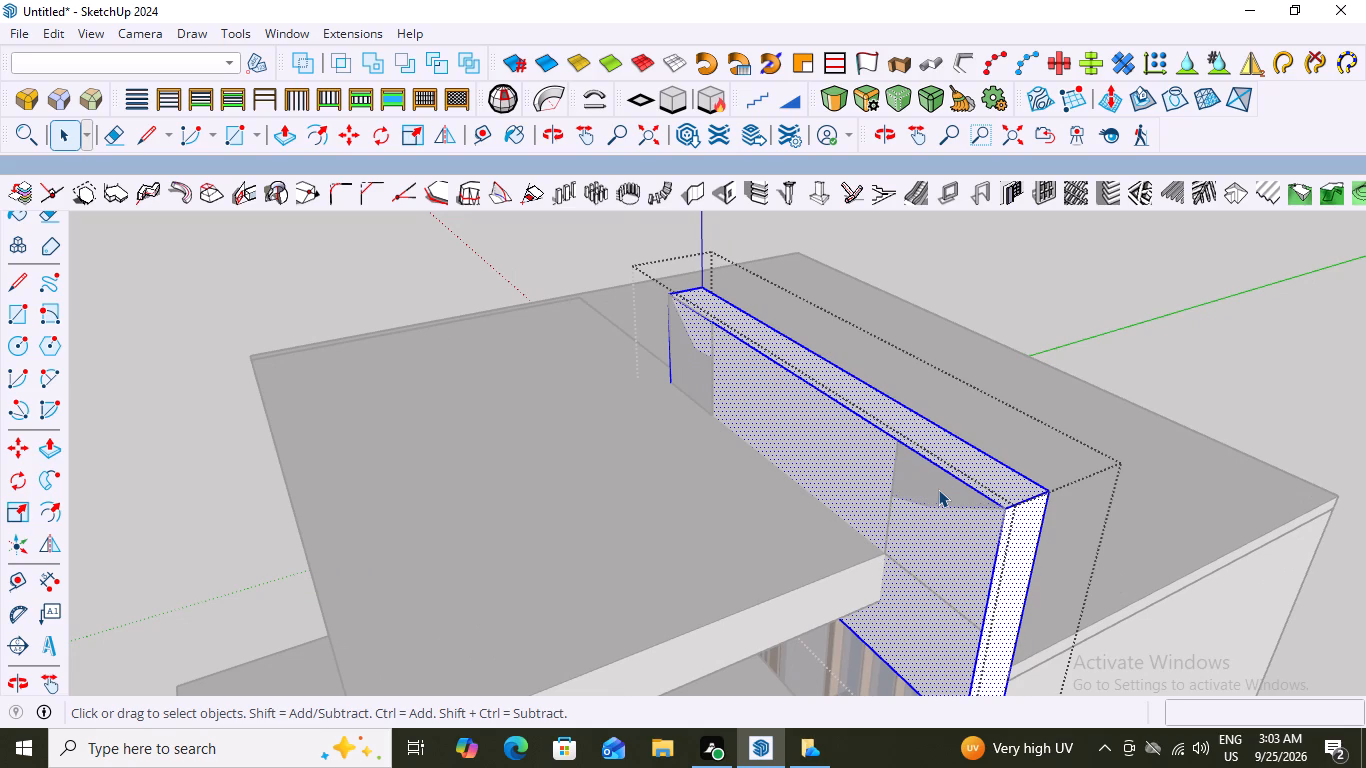
{"action": "scroll", "coordinate": [938, 489], "scroll_direction": "down", "scroll_amount": 7}
{"action": "middle_click_drag", "start_coordinate": [1030, 538], "coordinate": [913, 532]}
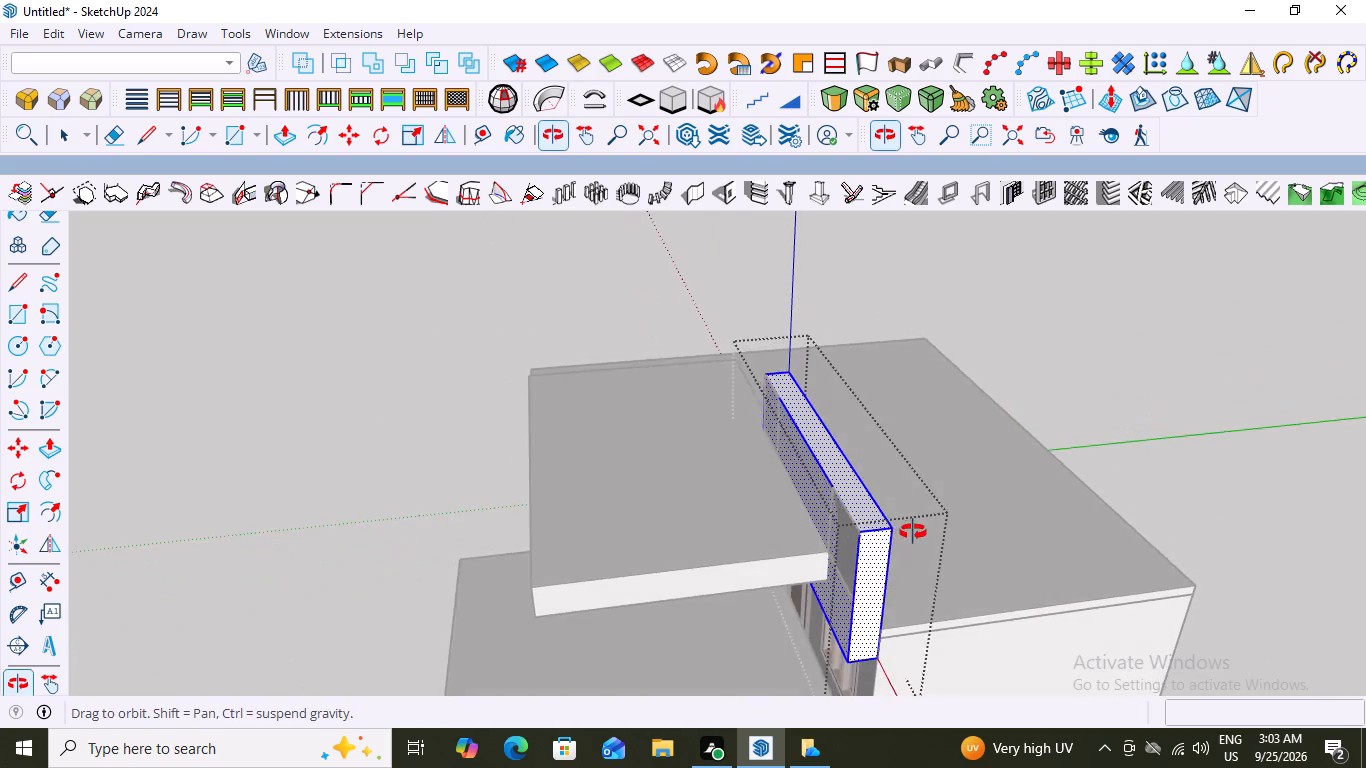
{"action": "middle_click_drag", "start_coordinate": [913, 532], "coordinate": [788, 473]}
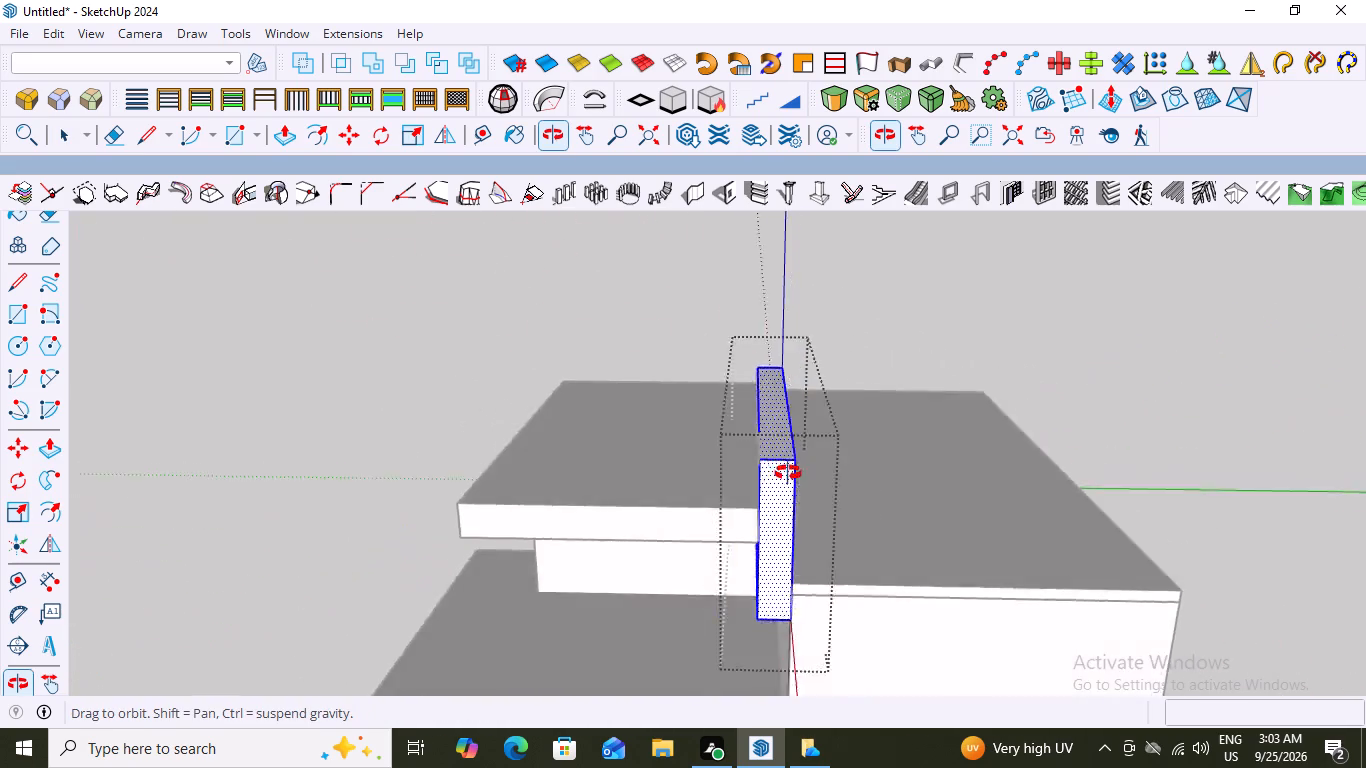
{"action": "middle_click_drag", "start_coordinate": [788, 473], "coordinate": [1081, 439]}
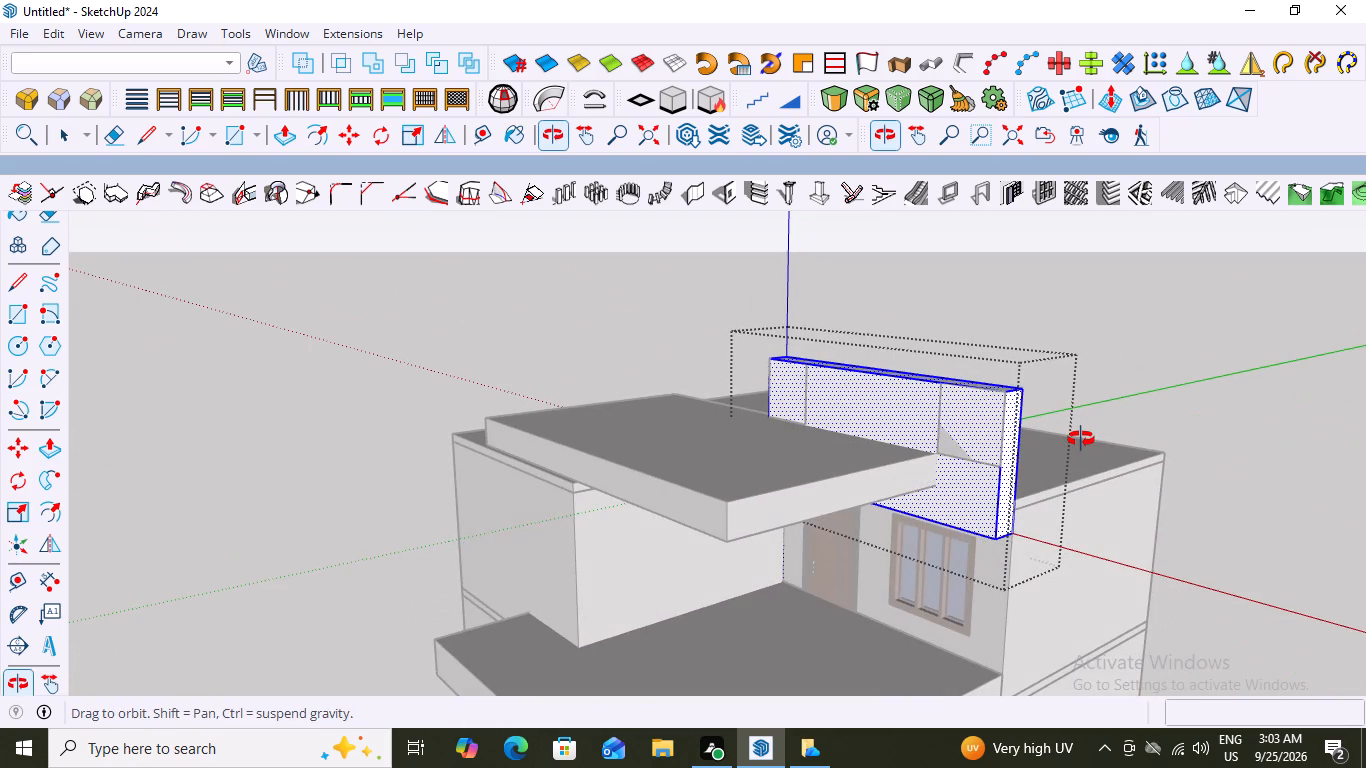
{"action": "middle_click_drag", "start_coordinate": [1081, 439], "coordinate": [1051, 449]}
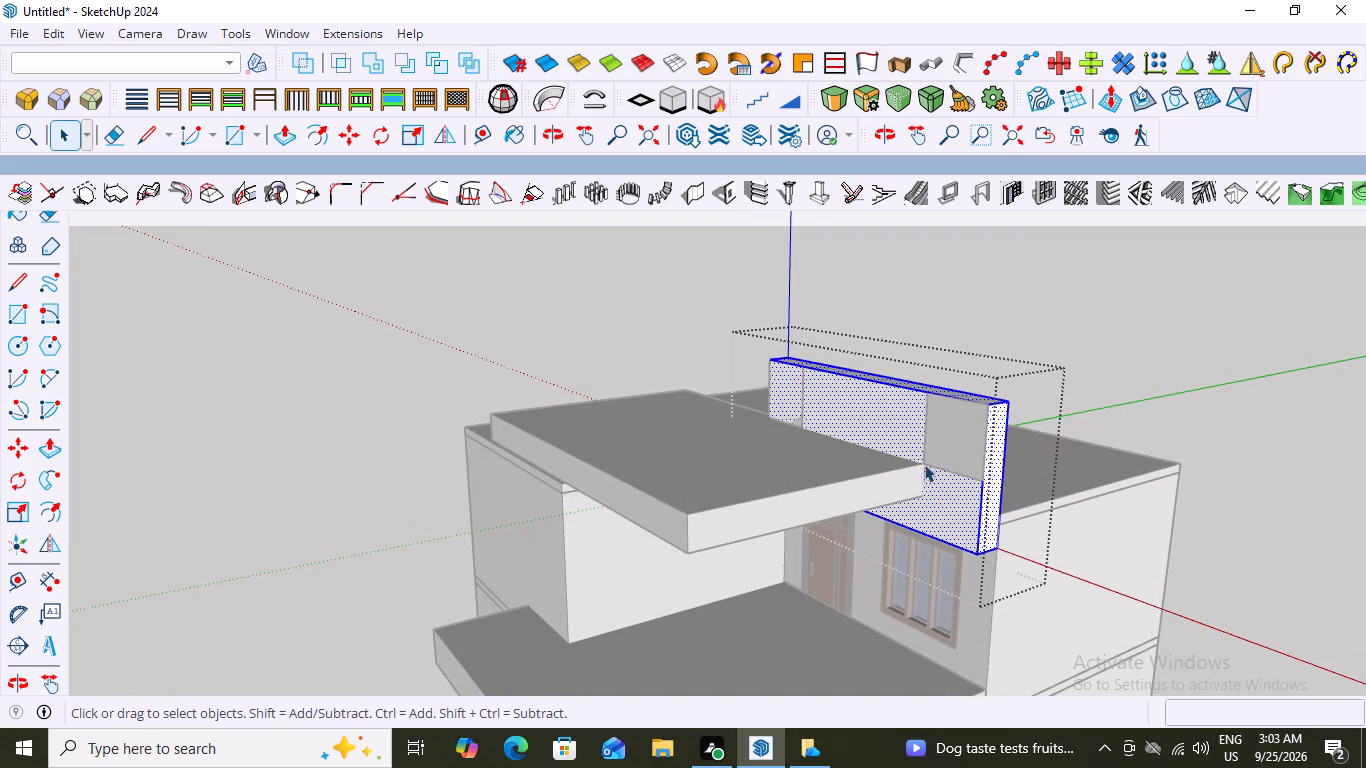
{"action": "scroll", "coordinate": [909, 466], "scroll_direction": "up", "scroll_amount": 4}
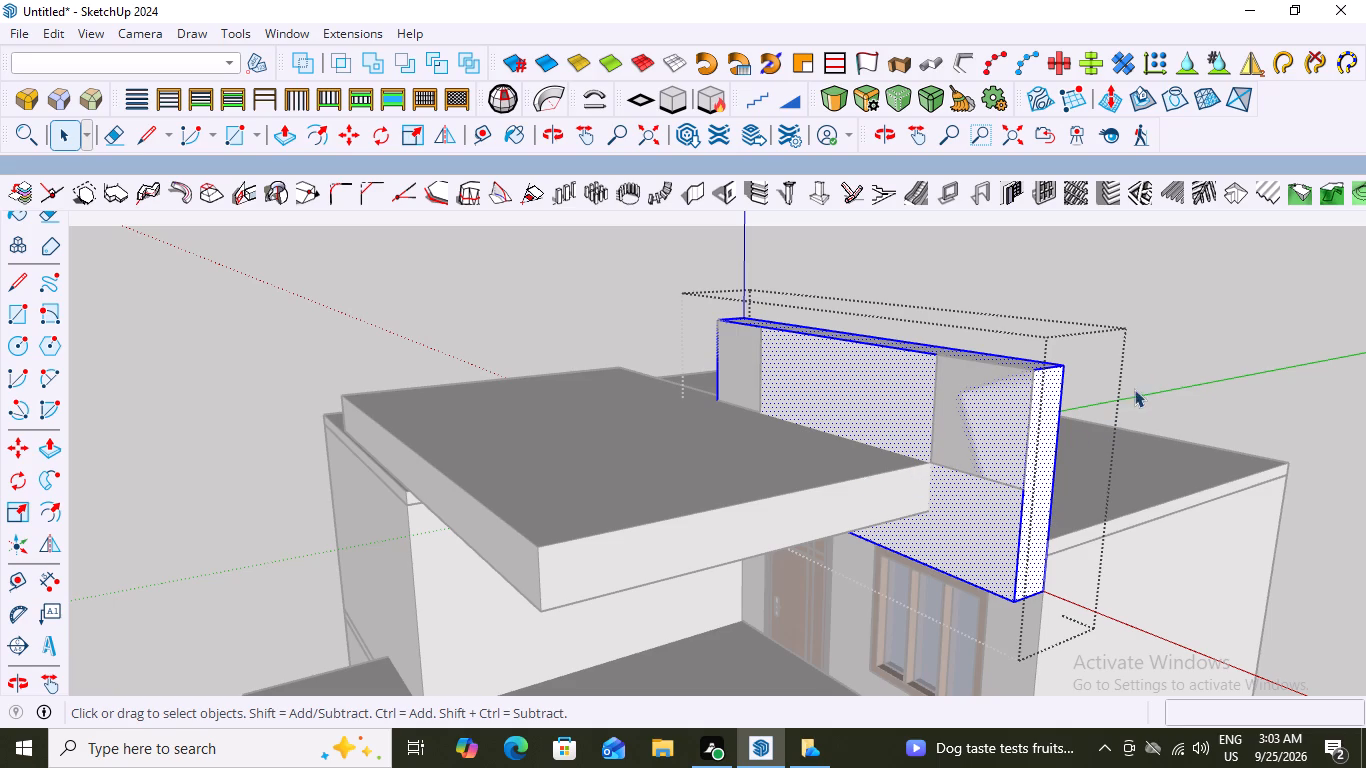
{"action": "middle_click_drag", "start_coordinate": [1134, 389], "coordinate": [739, 383]}
{"action": "scroll", "coordinate": [523, 502], "scroll_direction": "up", "scroll_amount": 3}
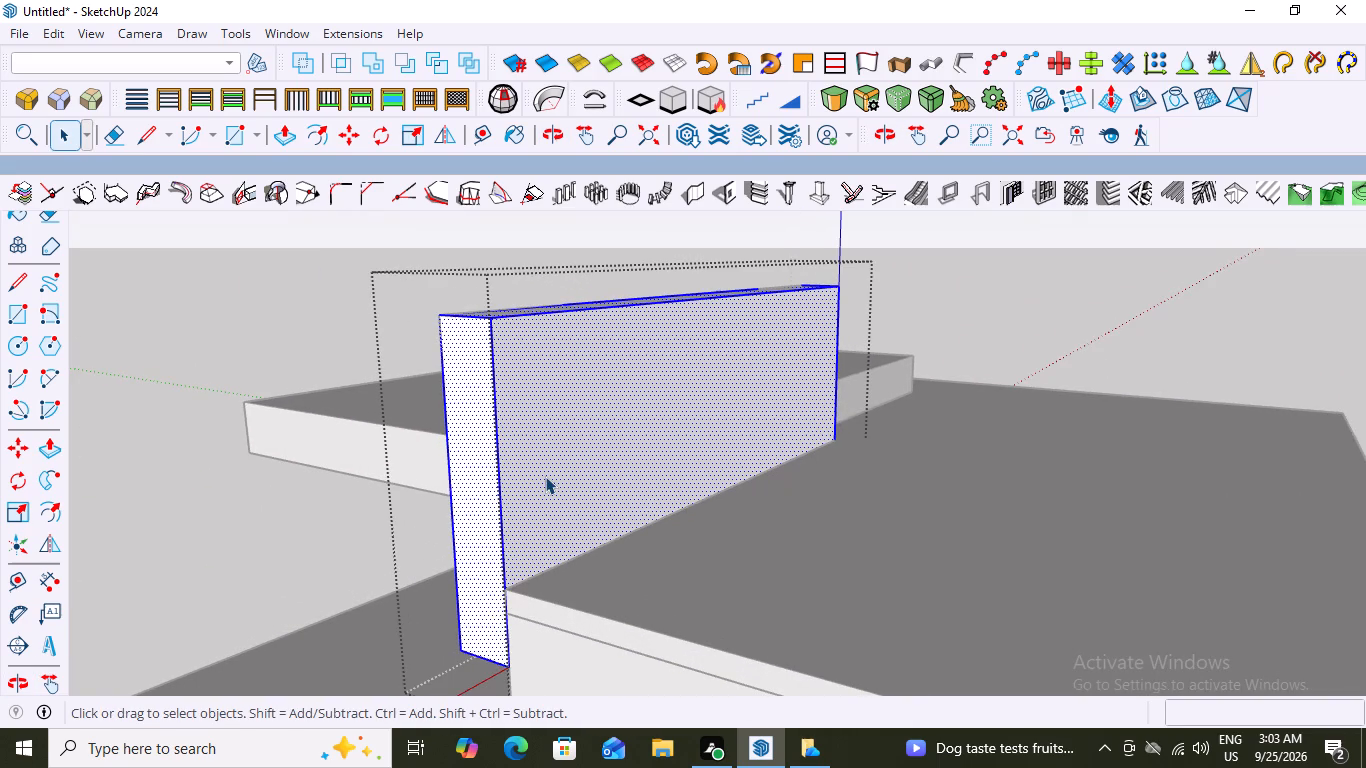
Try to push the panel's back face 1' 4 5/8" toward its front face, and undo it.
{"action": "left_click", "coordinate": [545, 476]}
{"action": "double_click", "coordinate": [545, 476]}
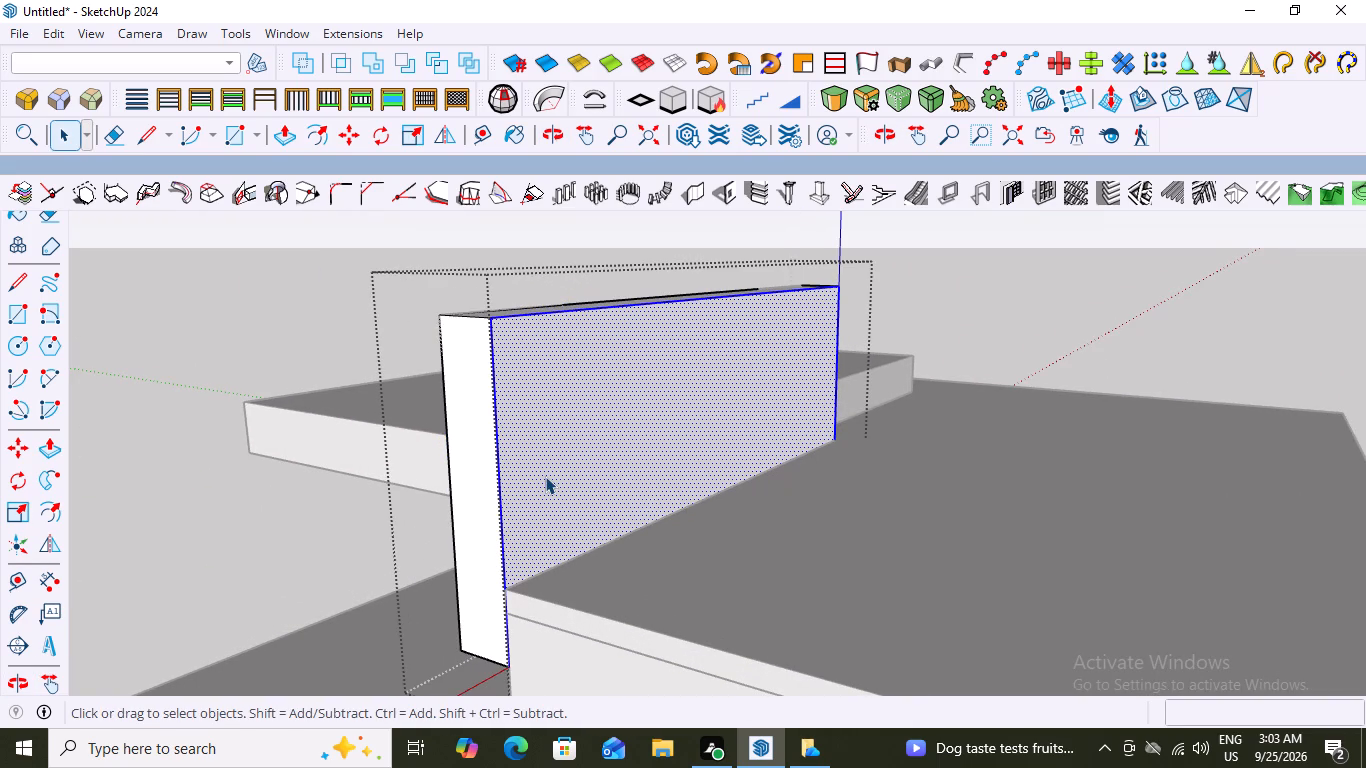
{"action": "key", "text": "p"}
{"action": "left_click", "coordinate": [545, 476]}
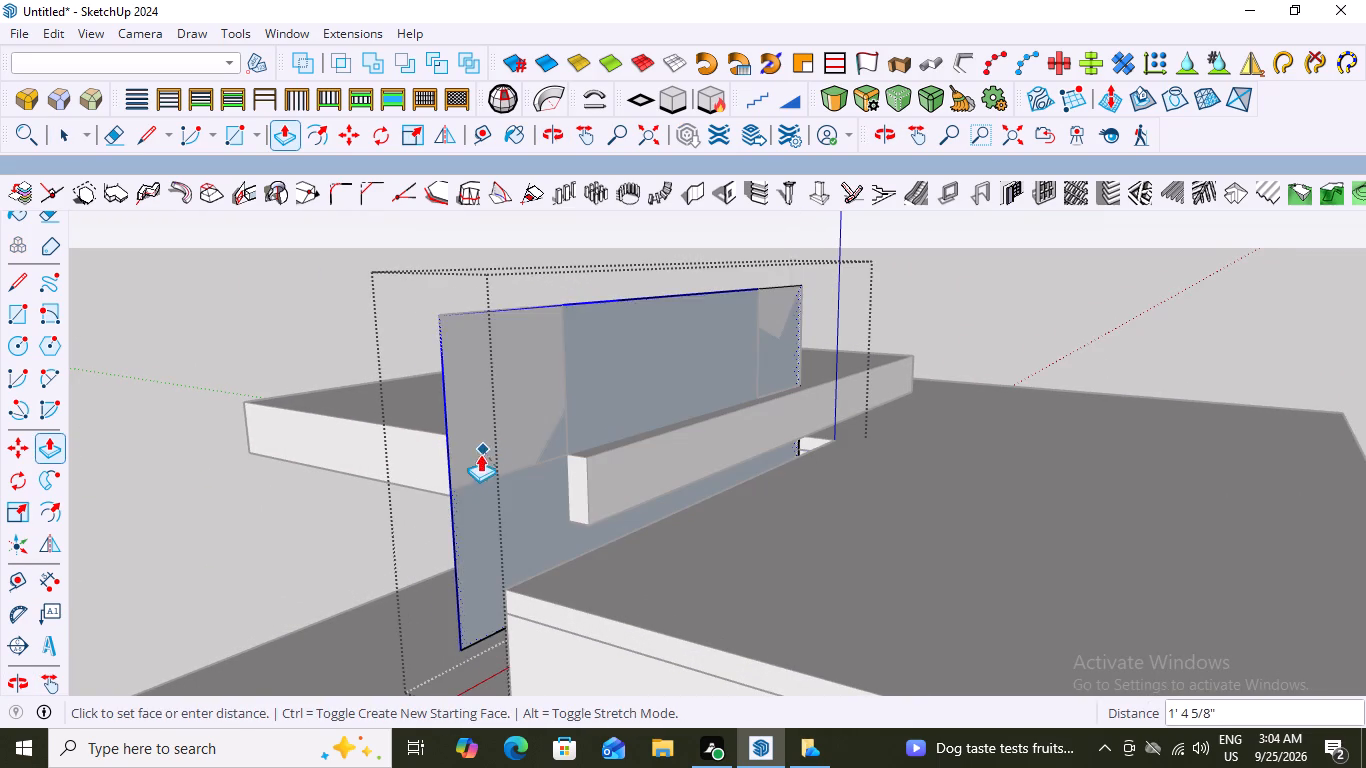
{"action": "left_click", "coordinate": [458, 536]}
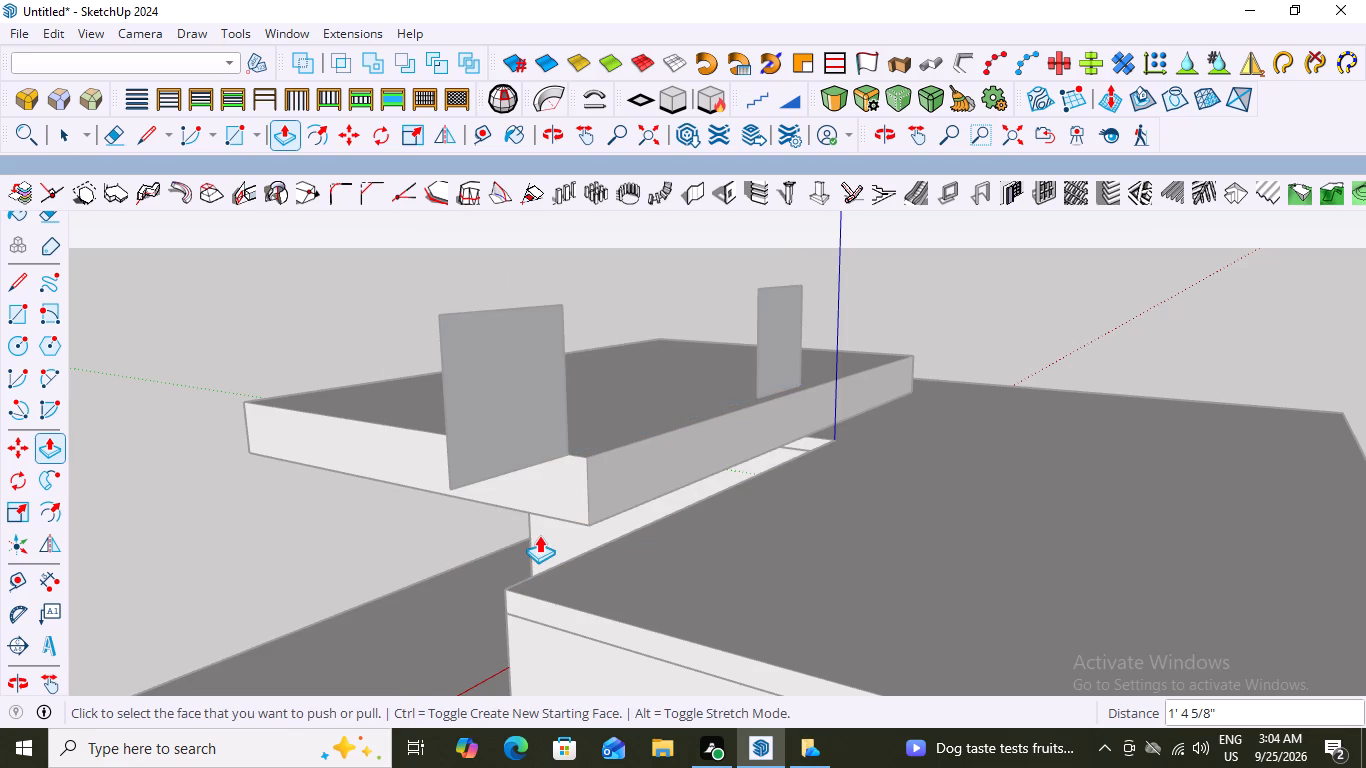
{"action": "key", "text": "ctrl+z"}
Push the panel's back face 1' 4 3/16" toward the front to thin the panel, and close its group.
{"action": "left_click", "coordinate": [540, 525]}
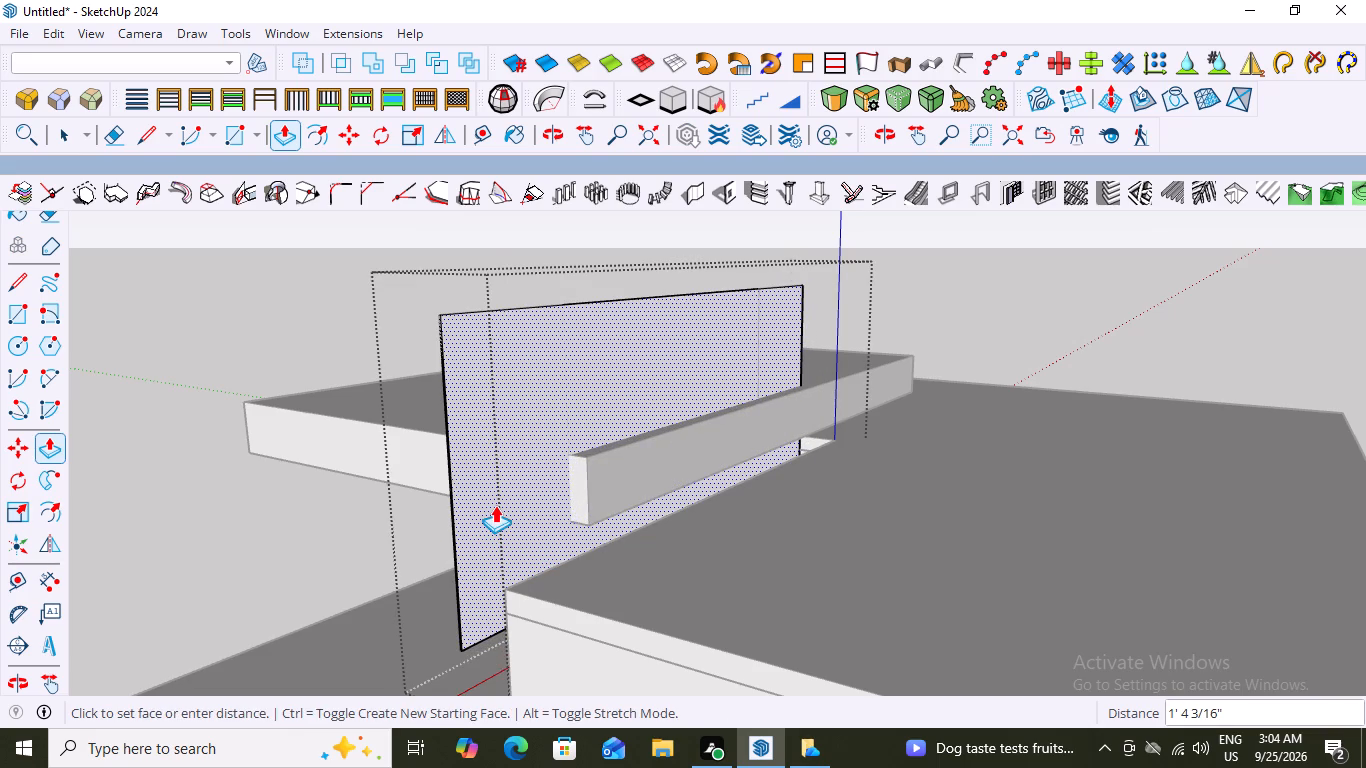
{"action": "left_click", "coordinate": [495, 505]}
{"action": "key", "text": "space"}
{"action": "scroll", "coordinate": [353, 544], "scroll_direction": "down", "scroll_amount": 4}
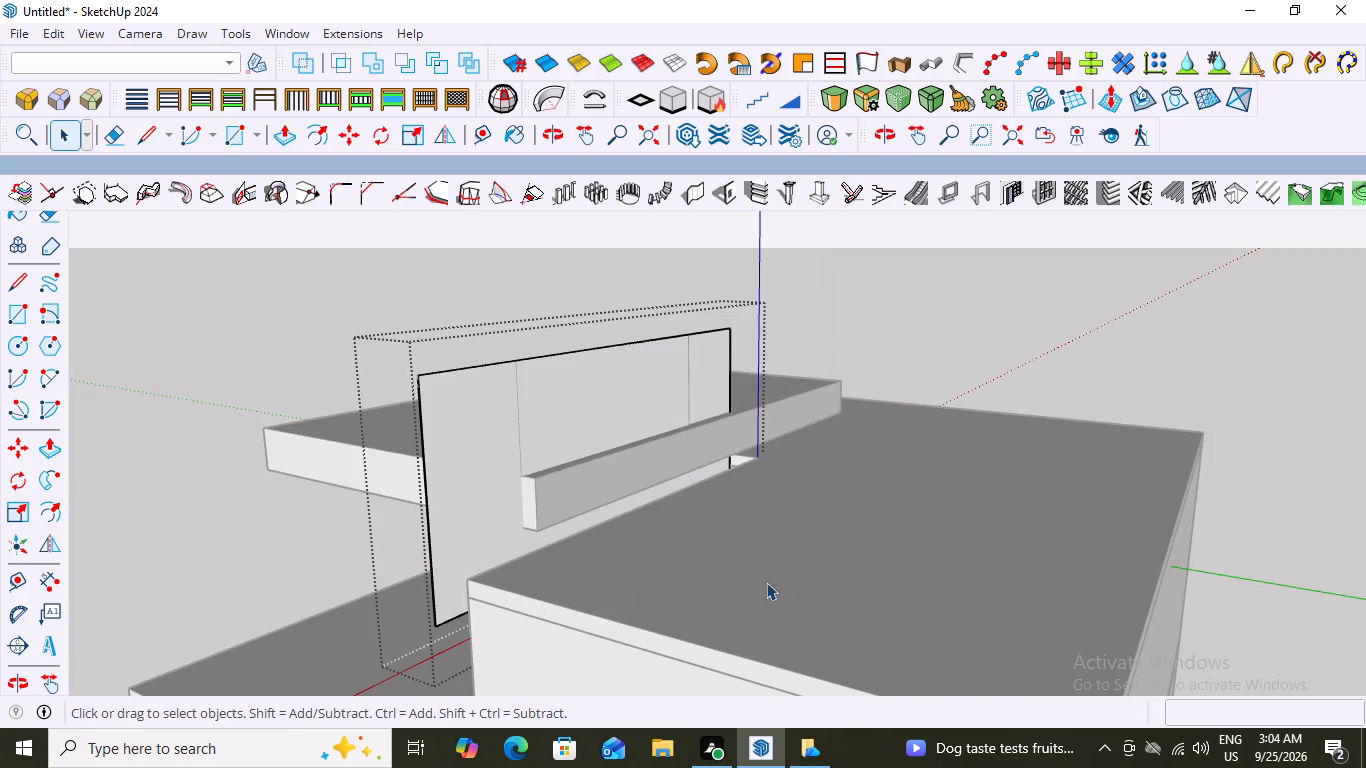
{"action": "scroll", "coordinate": [462, 536], "scroll_direction": "down", "scroll_amount": 2}
{"action": "middle_click_drag", "start_coordinate": [294, 513], "coordinate": [797, 486]}
{"action": "left_click", "coordinate": [1258, 405]}
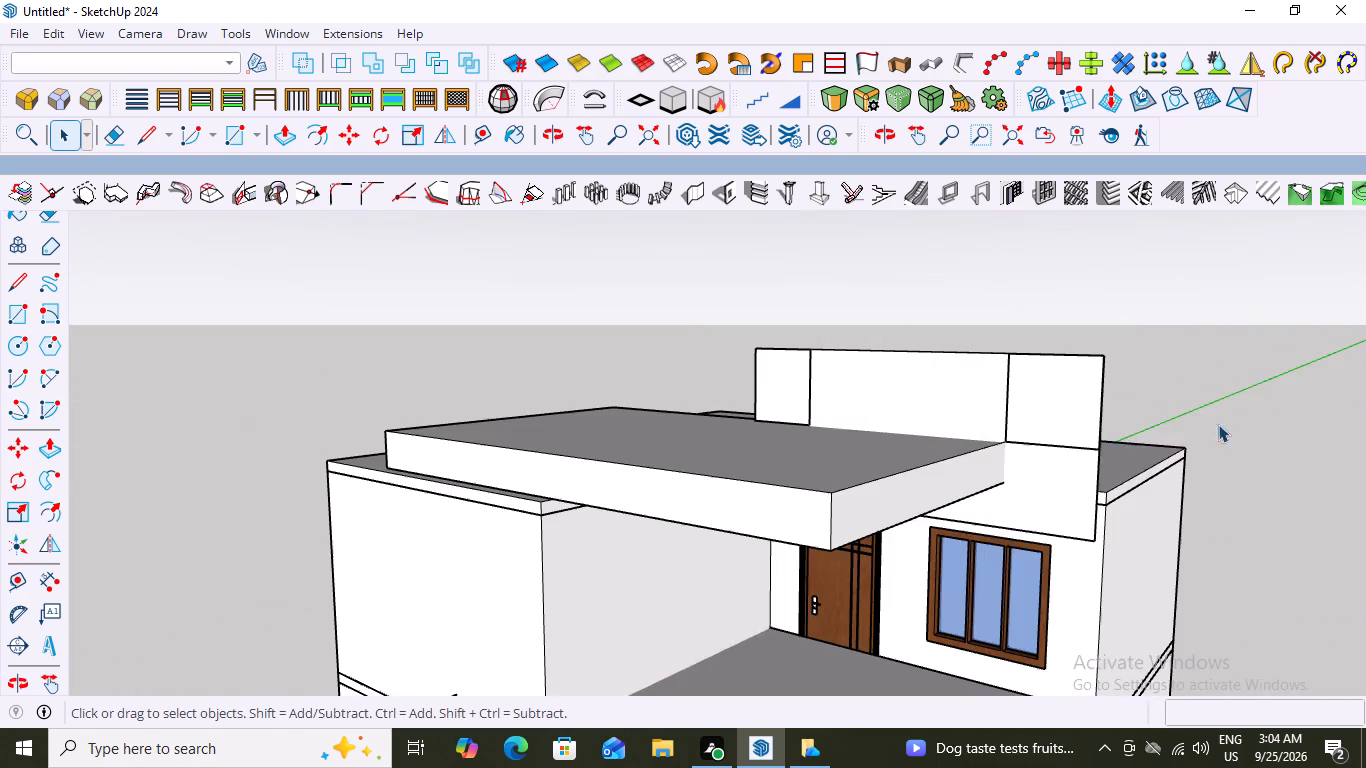
Delete the end rectangle above the window, with its bounding edges, from the front of the thin panel.
{"action": "middle_click_drag", "start_coordinate": [814, 559], "coordinate": [974, 609]}
{"action": "scroll", "coordinate": [830, 372], "scroll_direction": "up", "scroll_amount": 2}
{"action": "middle_click_drag", "start_coordinate": [936, 371], "coordinate": [805, 504]}
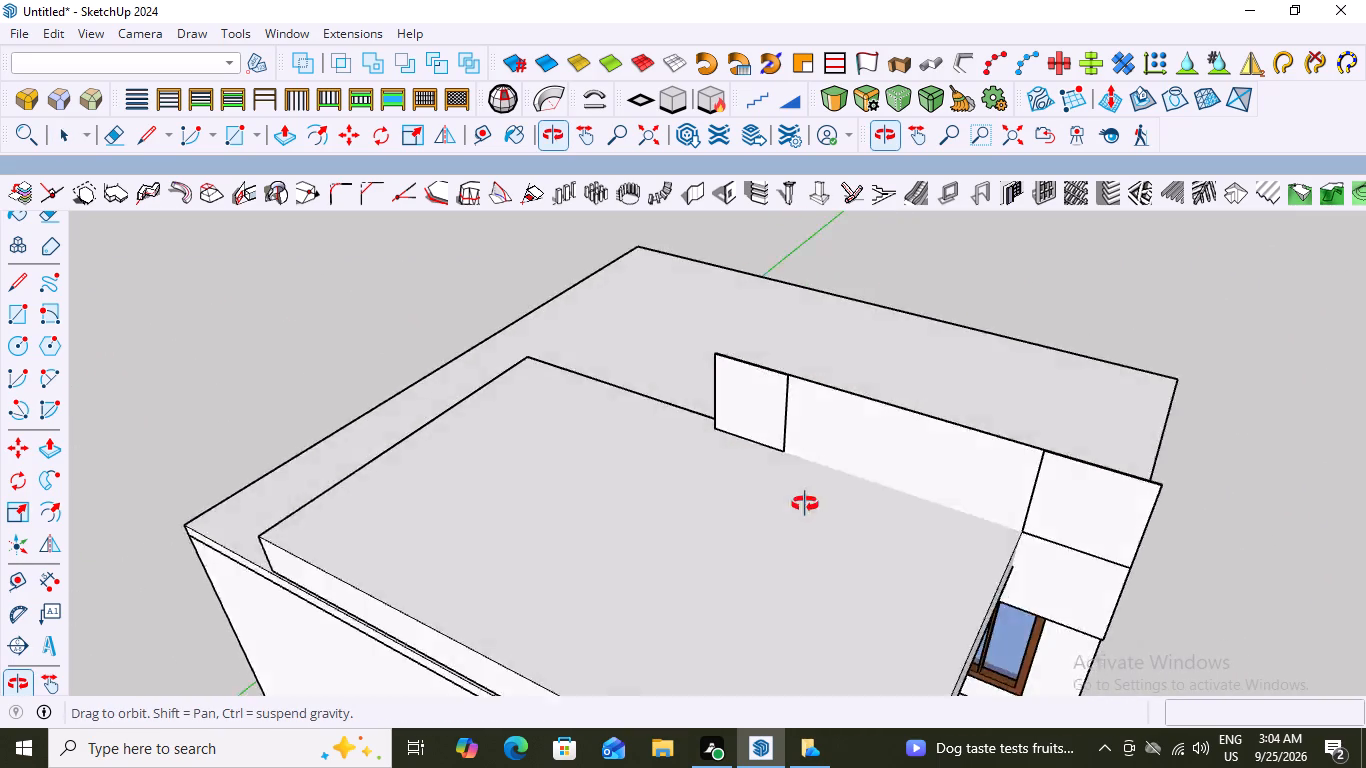
{"action": "middle_click_drag", "start_coordinate": [805, 504], "coordinate": [605, 358]}
{"action": "scroll", "coordinate": [917, 477], "scroll_direction": "up", "scroll_amount": 2}
{"action": "left_click", "coordinate": [933, 461]}
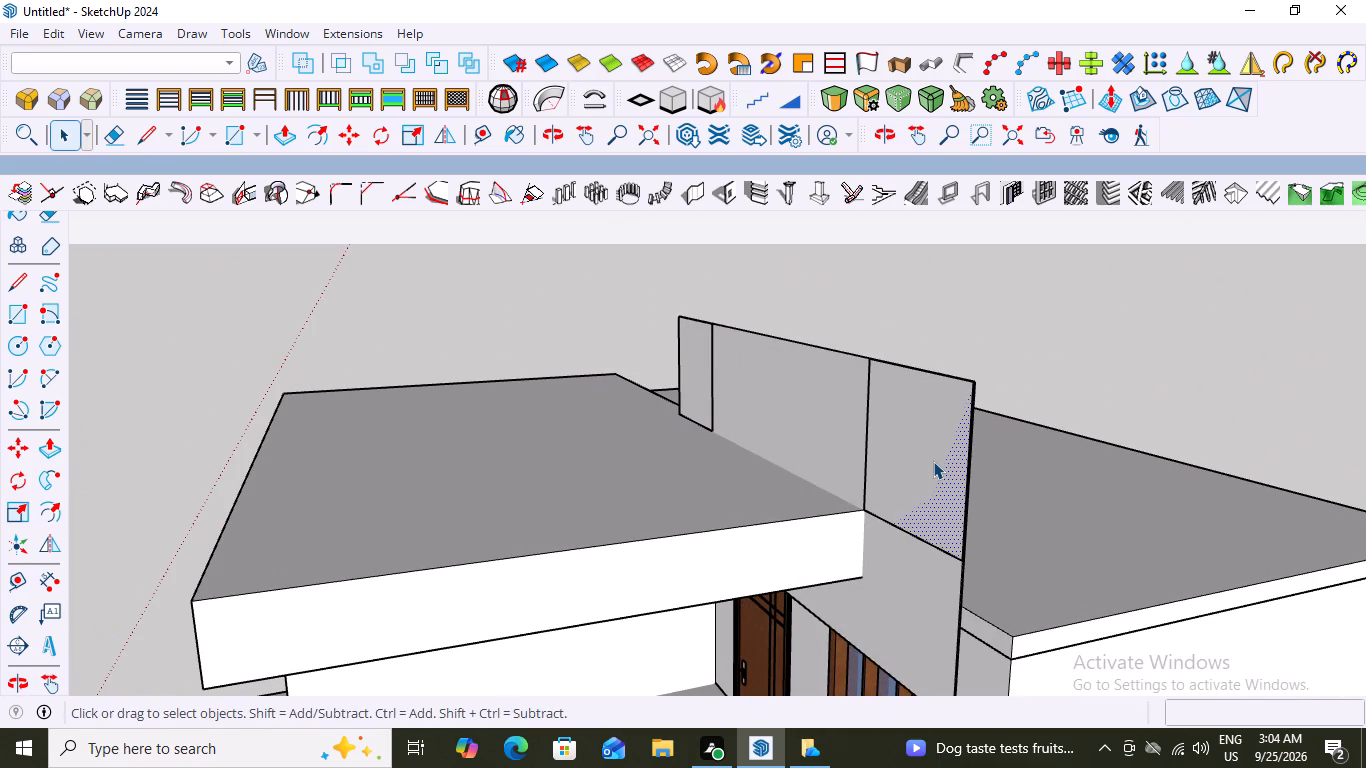
{"action": "left_click", "coordinate": [933, 461]}
{"action": "double_click", "coordinate": [933, 461]}
{"action": "left_click", "coordinate": [933, 461]}
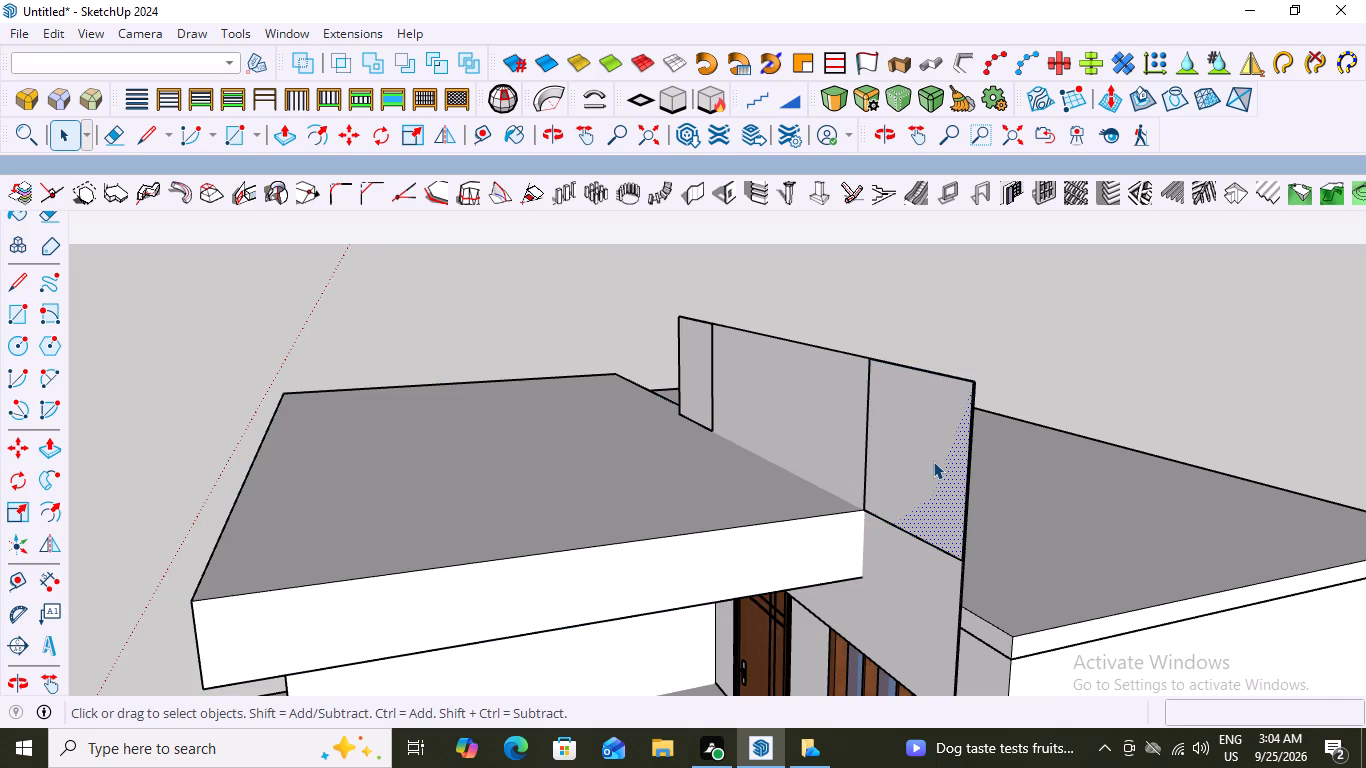
{"action": "left_click", "coordinate": [933, 461]}
{"action": "double_click", "coordinate": [933, 461]}
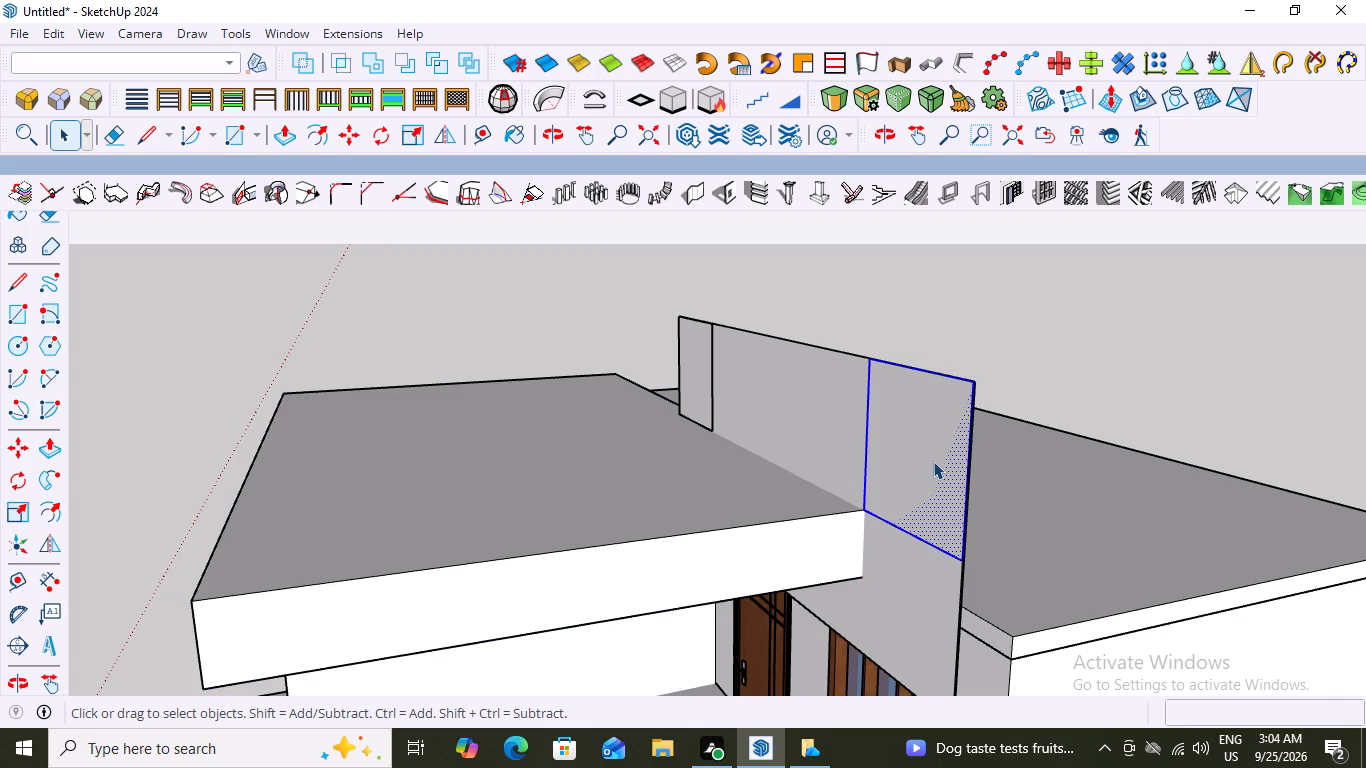
{"action": "key", "text": "Delete"}
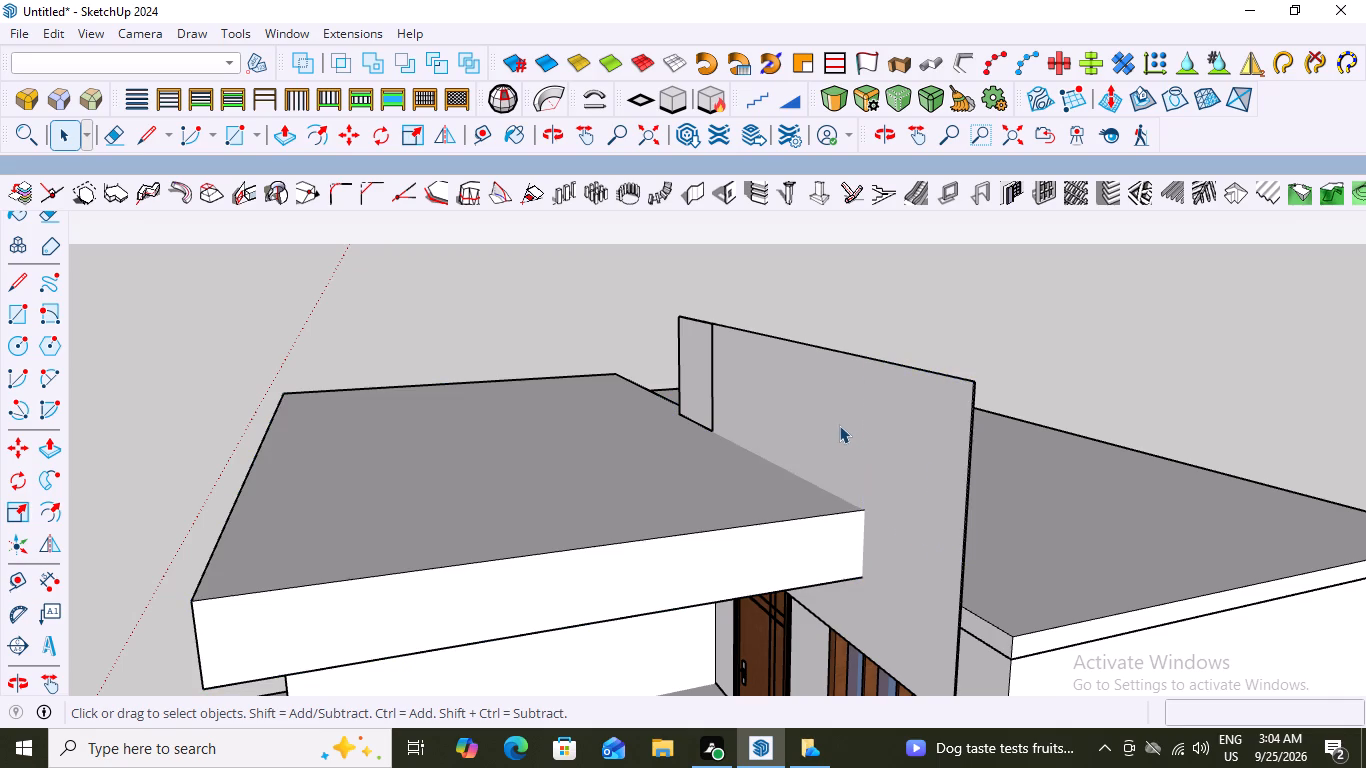
Delete the remaining end rectangle, with its bounding edges, at the far end of the upright panel.
{"action": "scroll", "coordinate": [961, 468], "scroll_direction": "down", "scroll_amount": 6}
{"action": "middle_click_drag", "start_coordinate": [997, 467], "coordinate": [626, 470]}
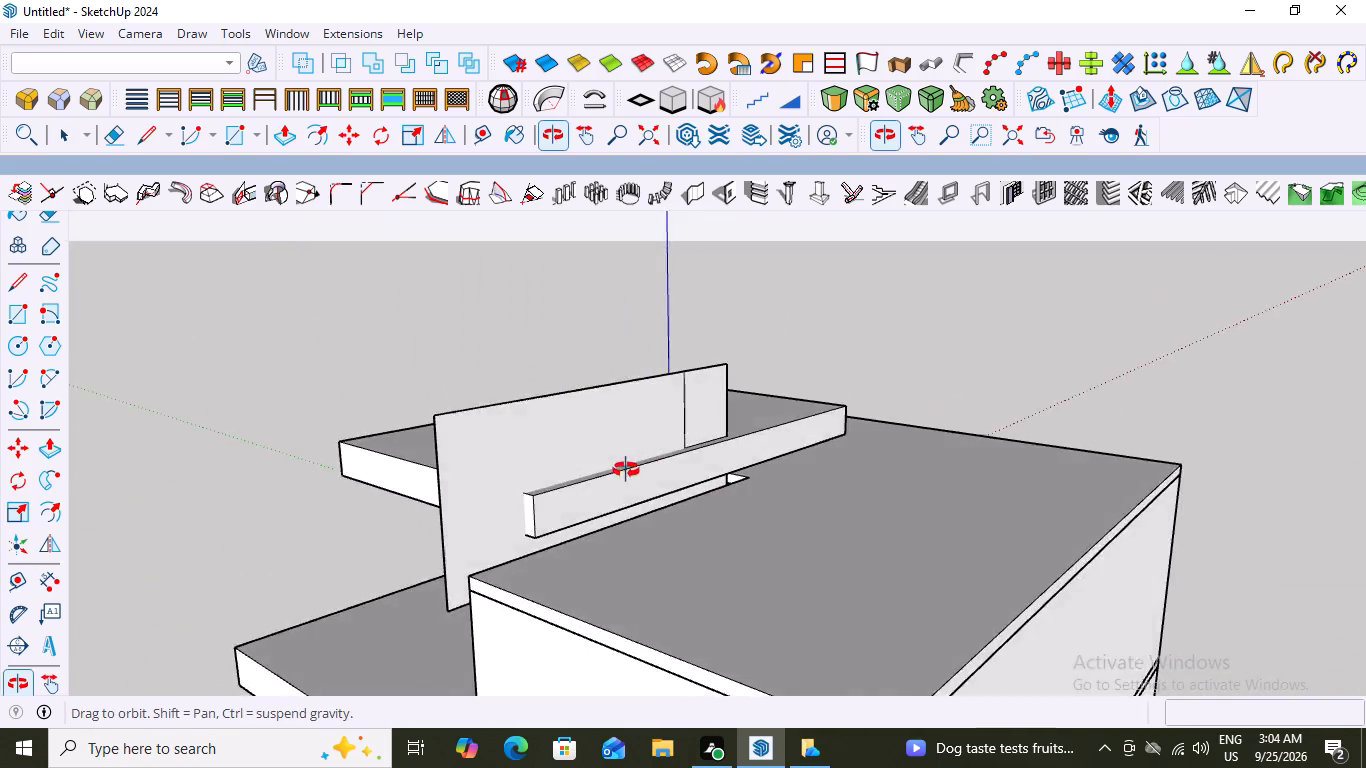
{"action": "middle_click_drag", "start_coordinate": [626, 470], "coordinate": [1029, 525]}
{"action": "scroll", "coordinate": [776, 437], "scroll_direction": "up", "scroll_amount": 3}
{"action": "double_click", "coordinate": [781, 412]}
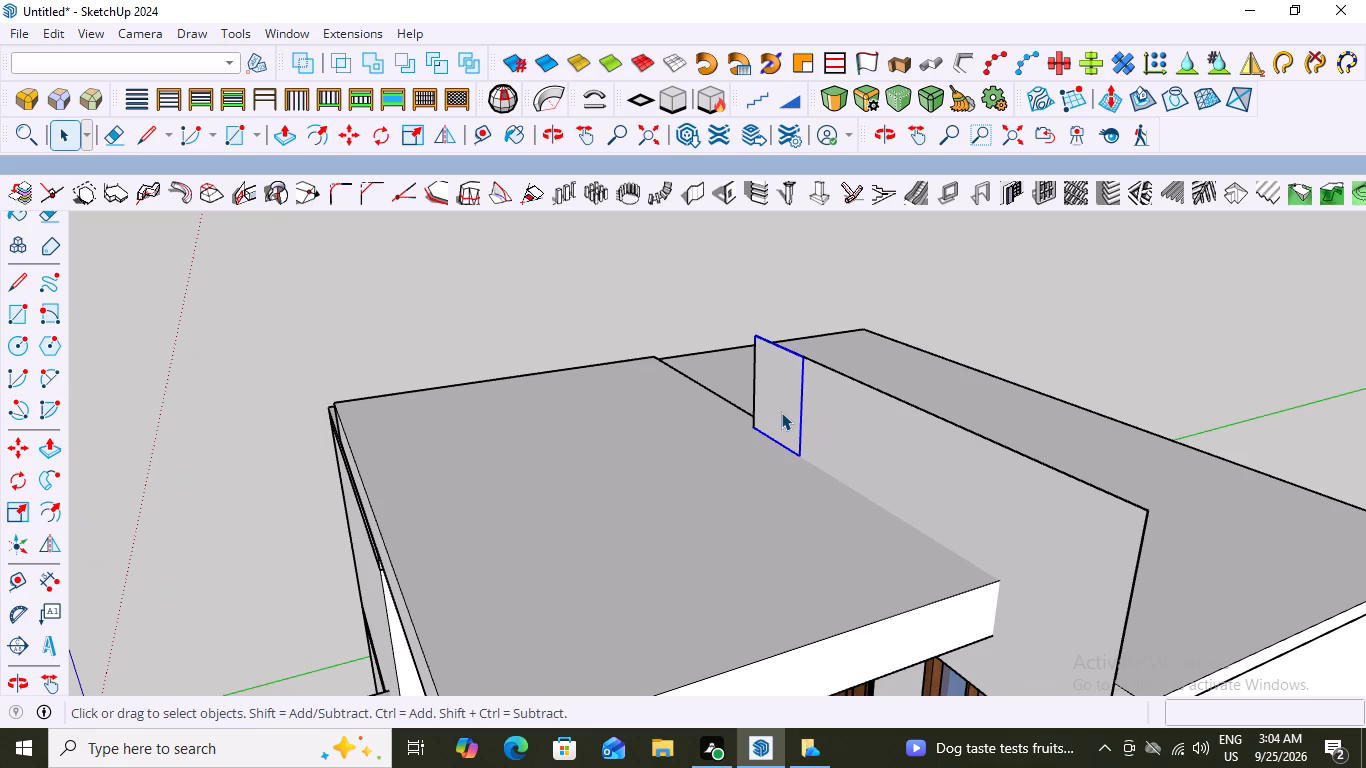
{"action": "key", "text": "Delete"}
{"action": "scroll", "coordinate": [781, 412], "scroll_direction": "down", "scroll_amount": 7}
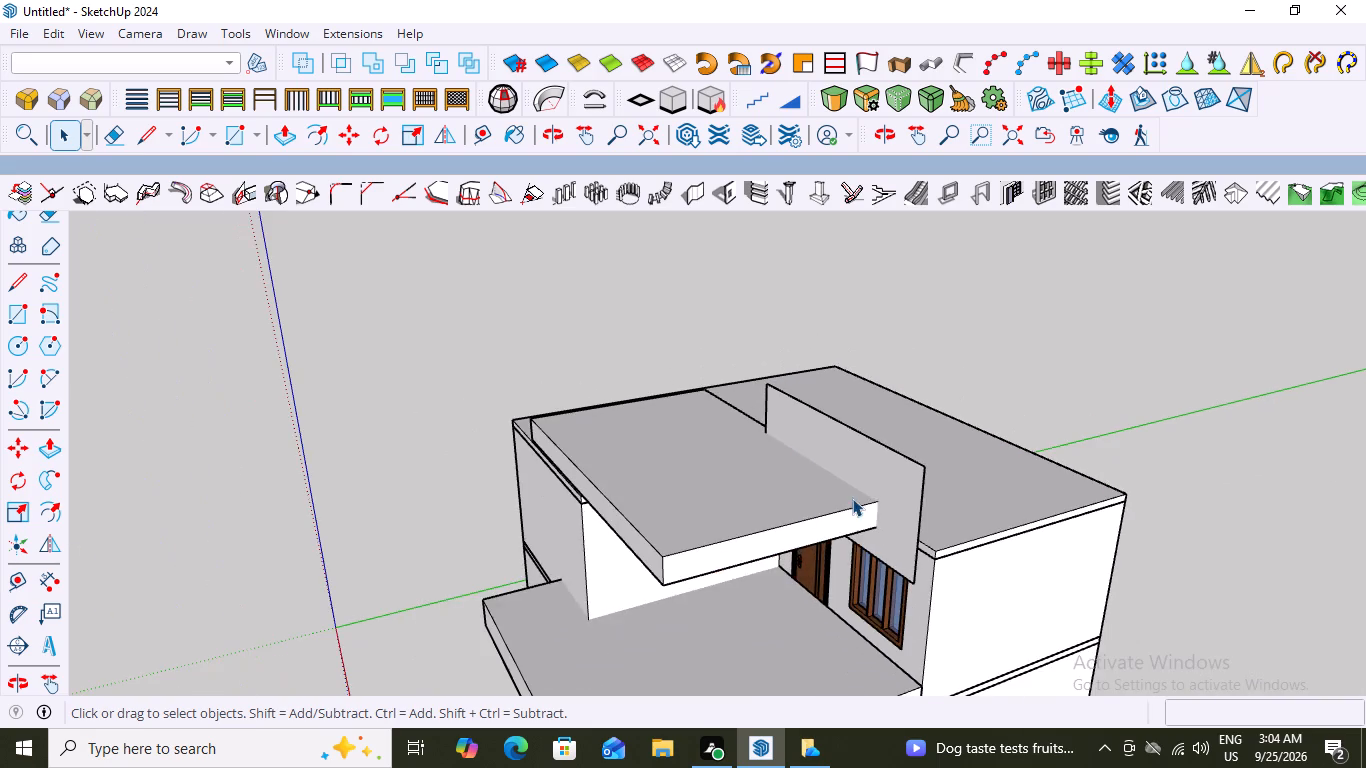
Draw a rectangle about 9' 6" by 3' on the panel's front face, starting on its top edge.
{"action": "middle_click_drag", "start_coordinate": [888, 495], "coordinate": [997, 464]}
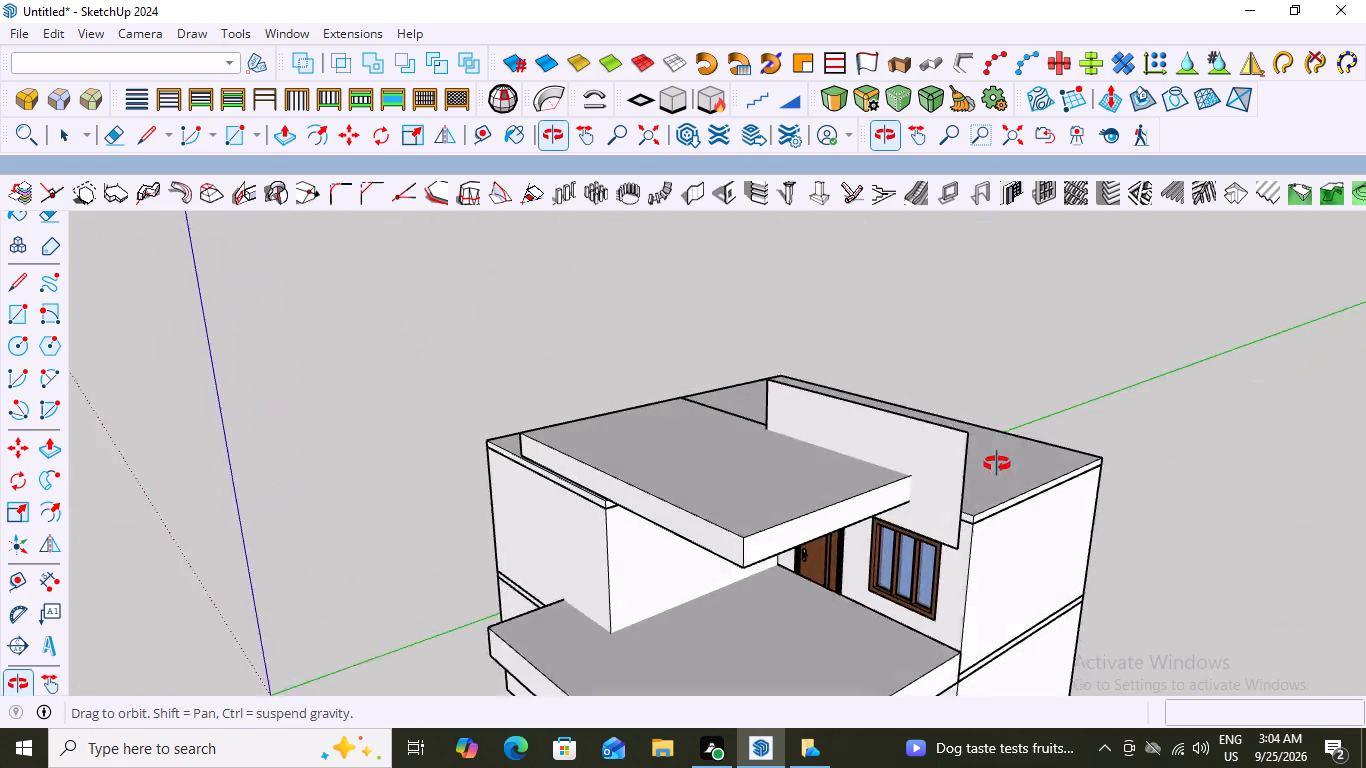
{"action": "middle_click_drag", "start_coordinate": [997, 464], "coordinate": [1011, 458]}
{"action": "scroll", "coordinate": [907, 433], "scroll_direction": "up", "scroll_amount": 2}
{"action": "scroll", "coordinate": [814, 437], "scroll_direction": "down", "scroll_amount": 6}
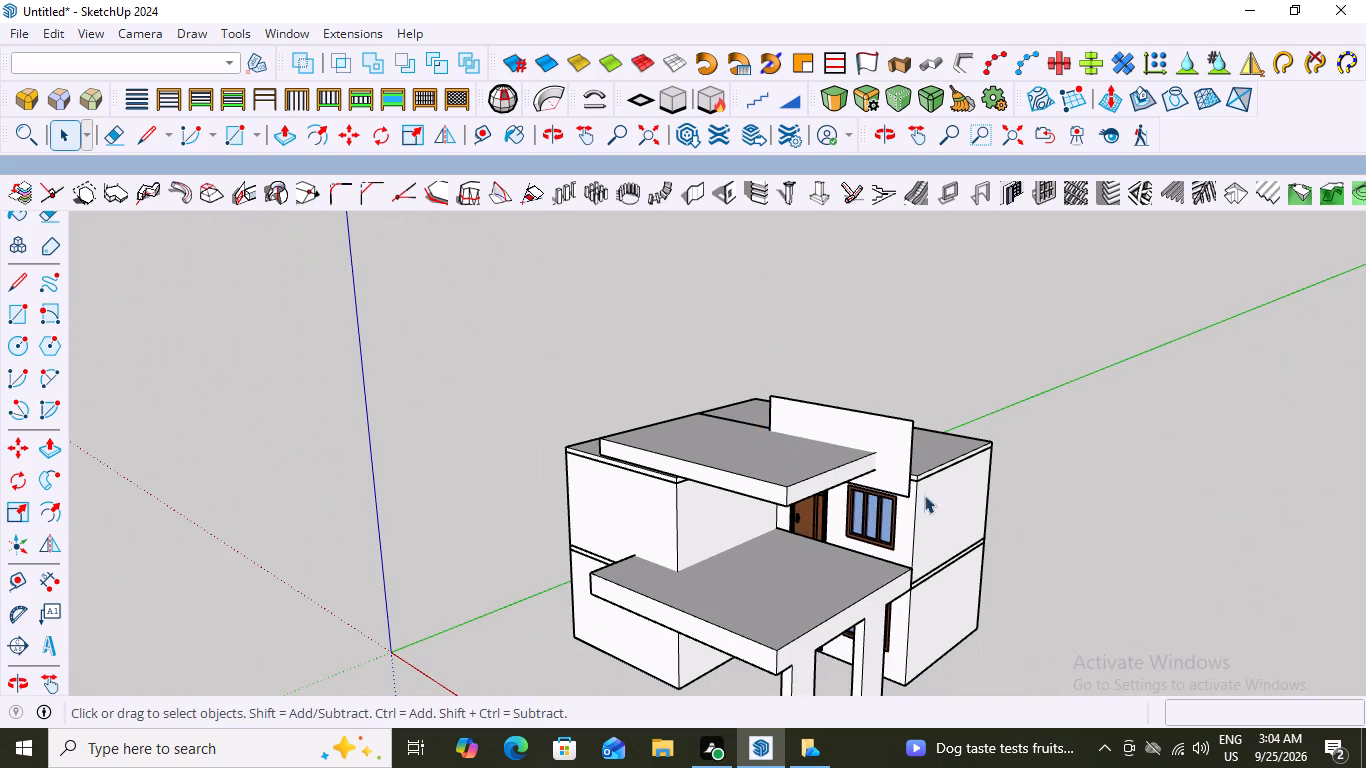
{"action": "scroll", "coordinate": [775, 422], "scroll_direction": "down", "scroll_amount": 2}
{"action": "middle_click_drag", "start_coordinate": [760, 425], "coordinate": [992, 444]}
{"action": "scroll", "coordinate": [762, 399], "scroll_direction": "up", "scroll_amount": 5}
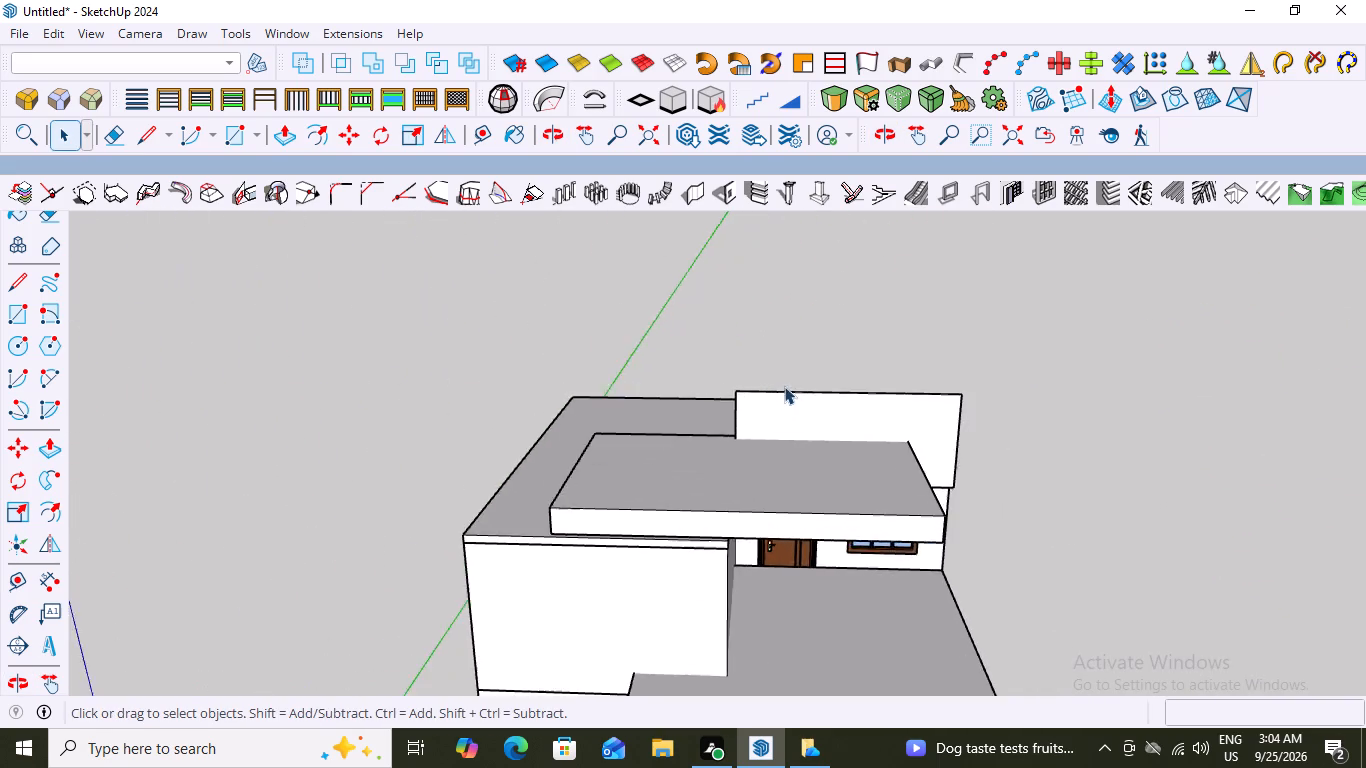
{"action": "scroll", "coordinate": [784, 386], "scroll_direction": "up", "scroll_amount": 6}
{"action": "key", "text": "r"}
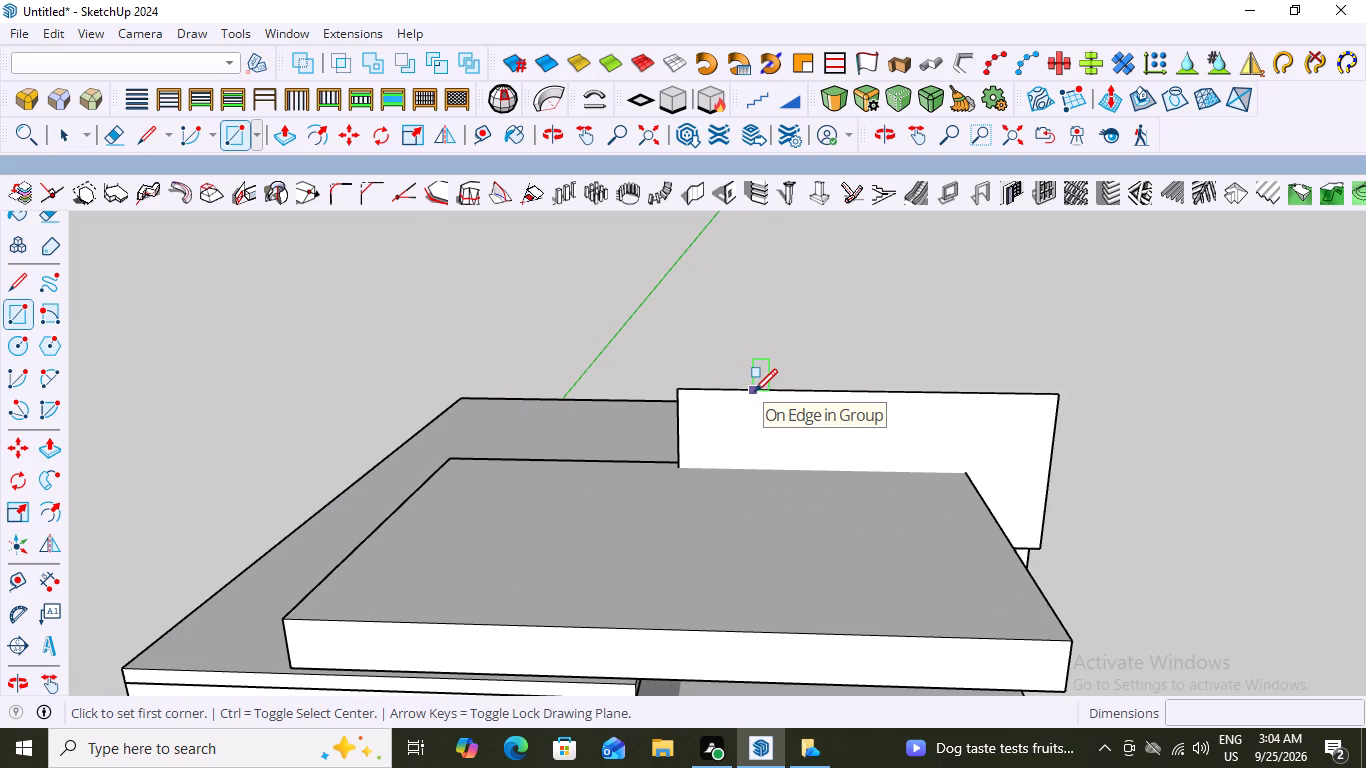
{"action": "left_click", "coordinate": [754, 392]}
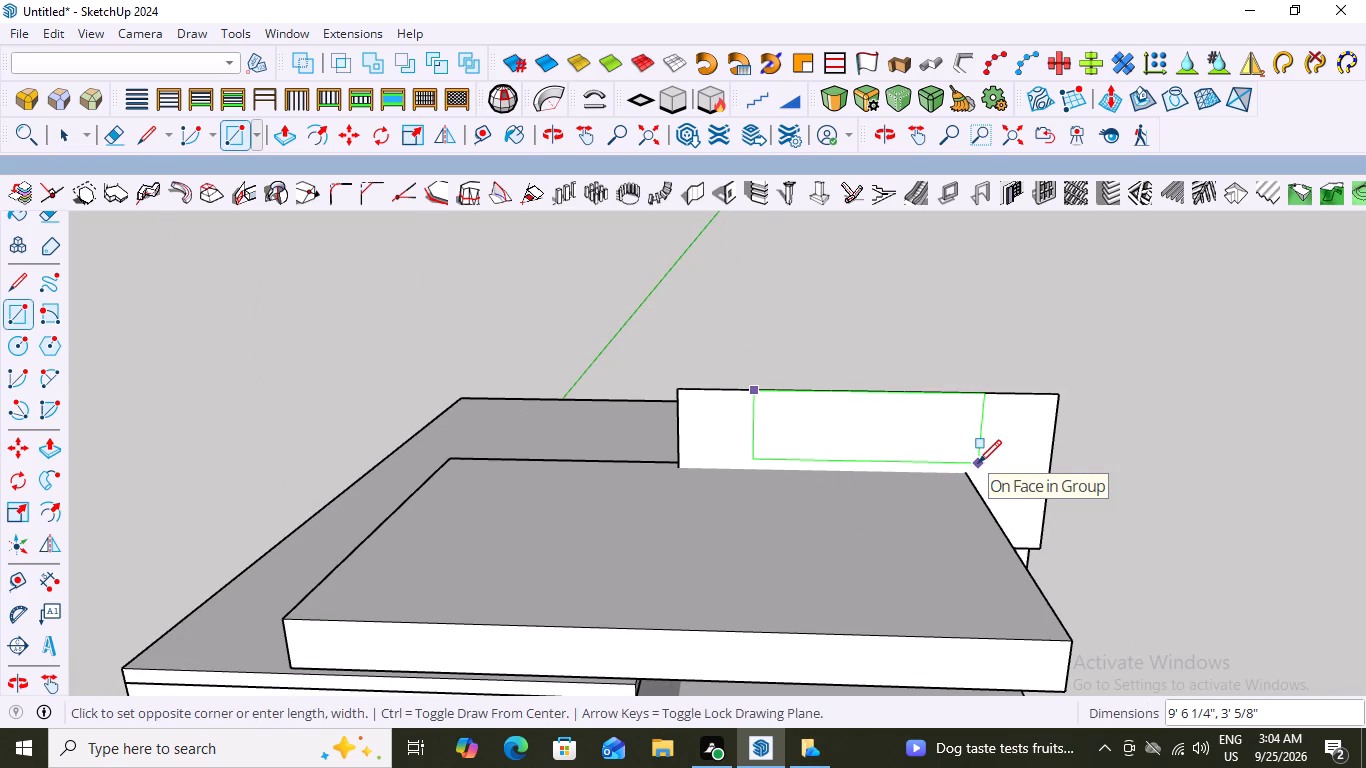
{"action": "double_click", "coordinate": [978, 463]}
{"action": "key", "text": "space"}
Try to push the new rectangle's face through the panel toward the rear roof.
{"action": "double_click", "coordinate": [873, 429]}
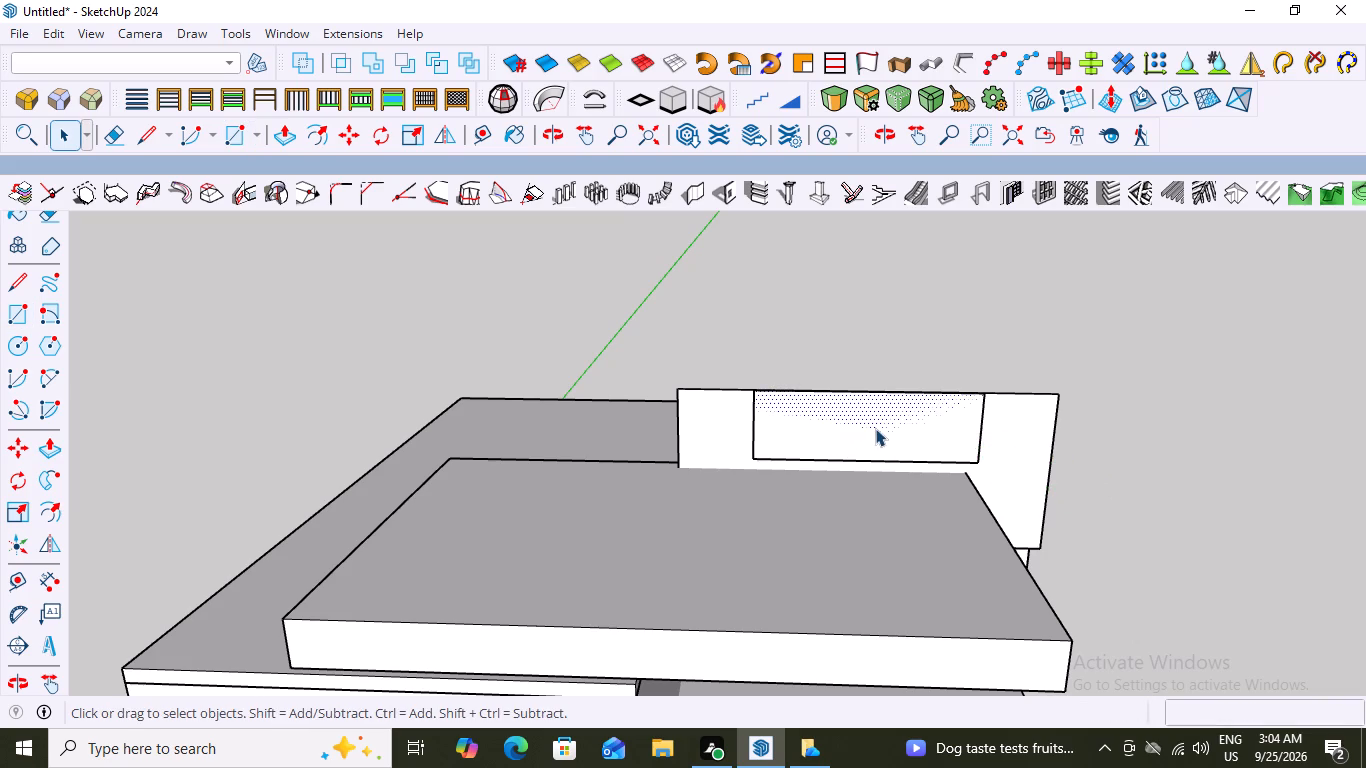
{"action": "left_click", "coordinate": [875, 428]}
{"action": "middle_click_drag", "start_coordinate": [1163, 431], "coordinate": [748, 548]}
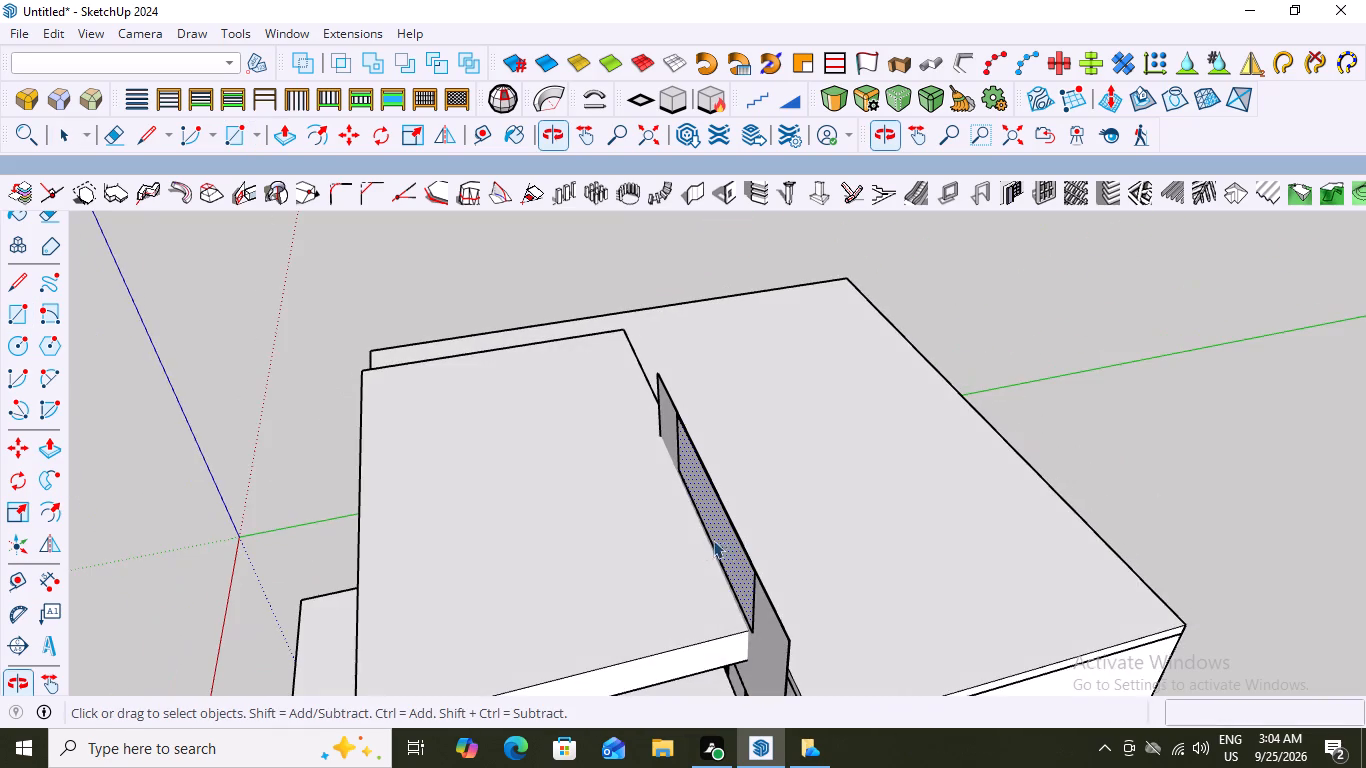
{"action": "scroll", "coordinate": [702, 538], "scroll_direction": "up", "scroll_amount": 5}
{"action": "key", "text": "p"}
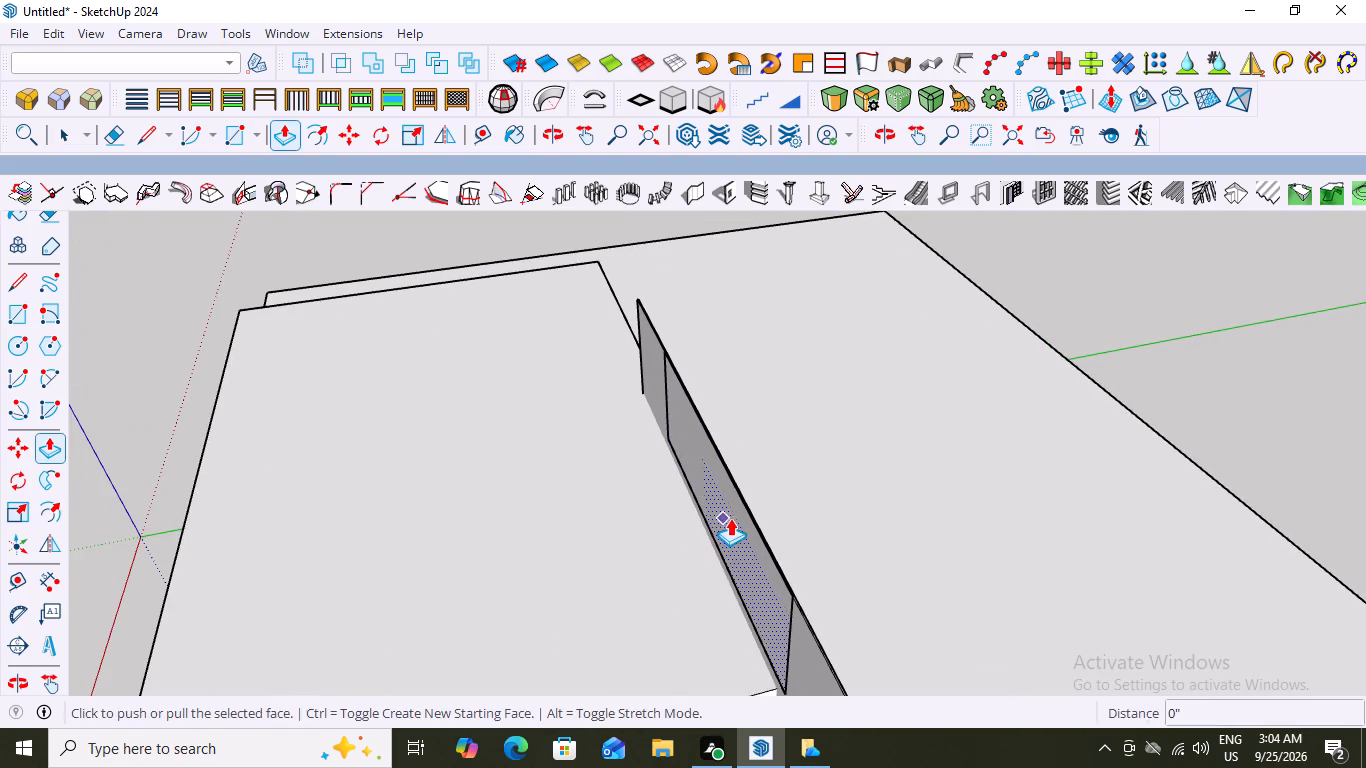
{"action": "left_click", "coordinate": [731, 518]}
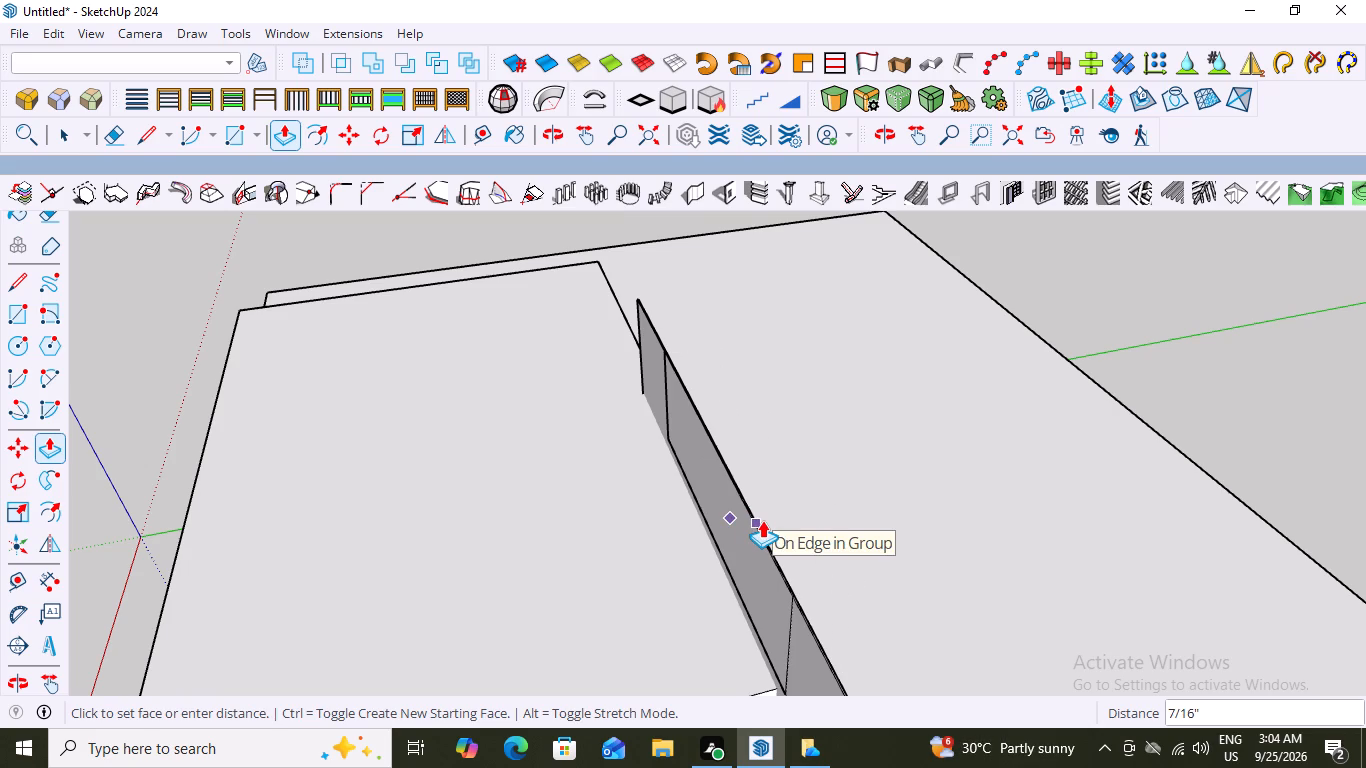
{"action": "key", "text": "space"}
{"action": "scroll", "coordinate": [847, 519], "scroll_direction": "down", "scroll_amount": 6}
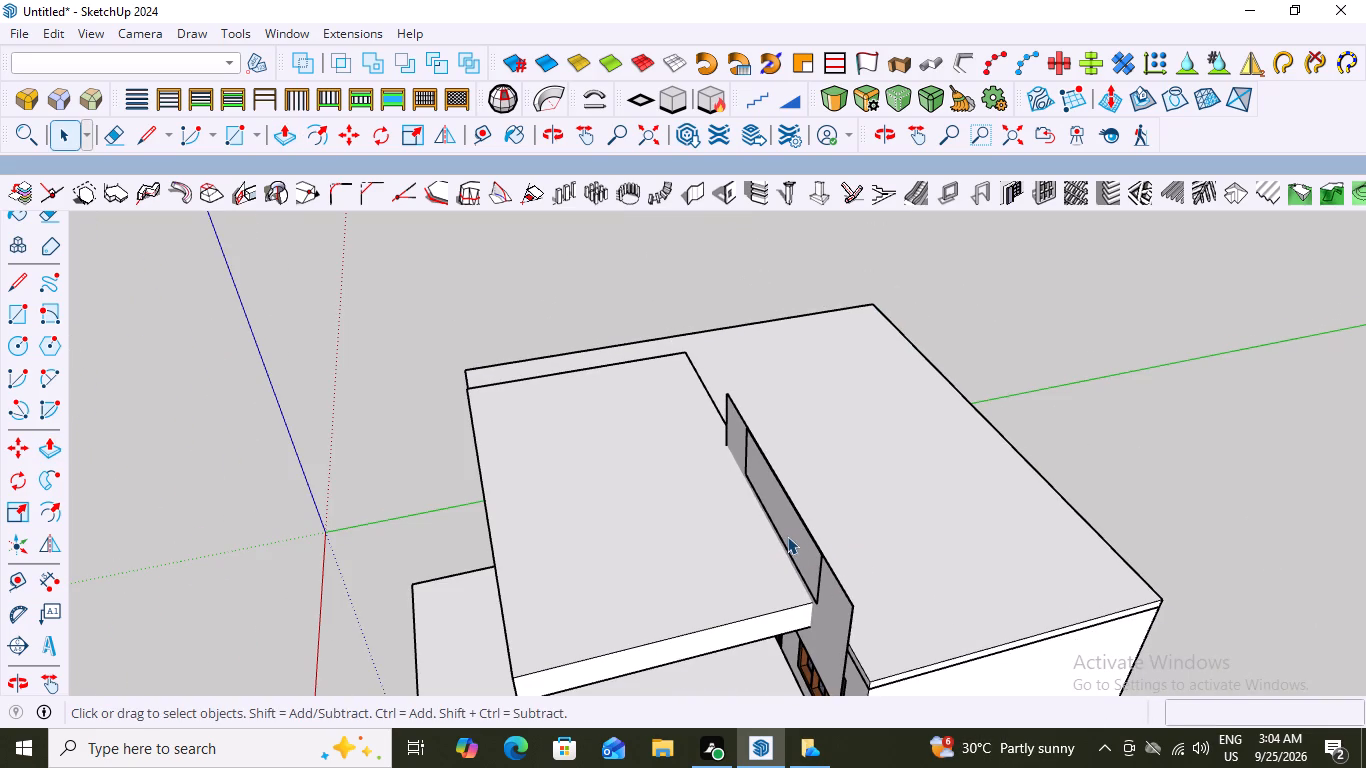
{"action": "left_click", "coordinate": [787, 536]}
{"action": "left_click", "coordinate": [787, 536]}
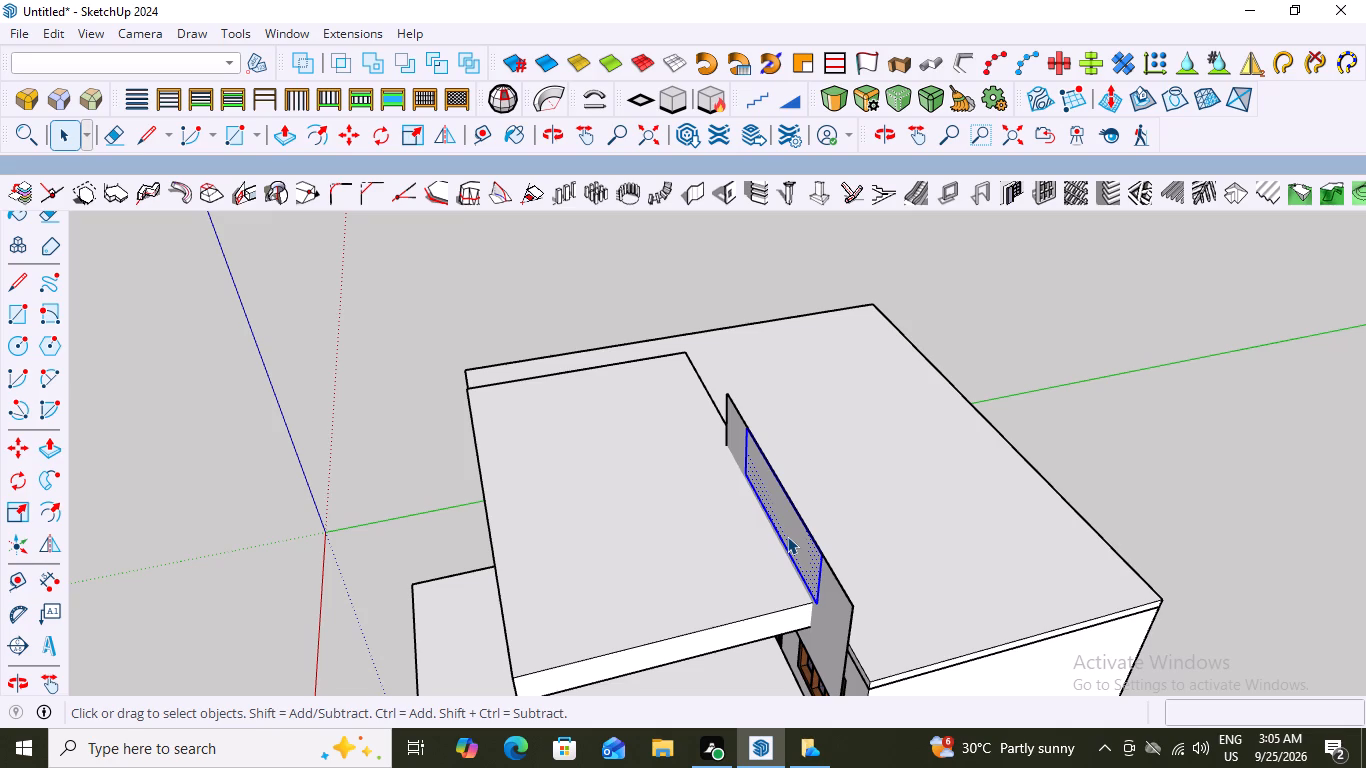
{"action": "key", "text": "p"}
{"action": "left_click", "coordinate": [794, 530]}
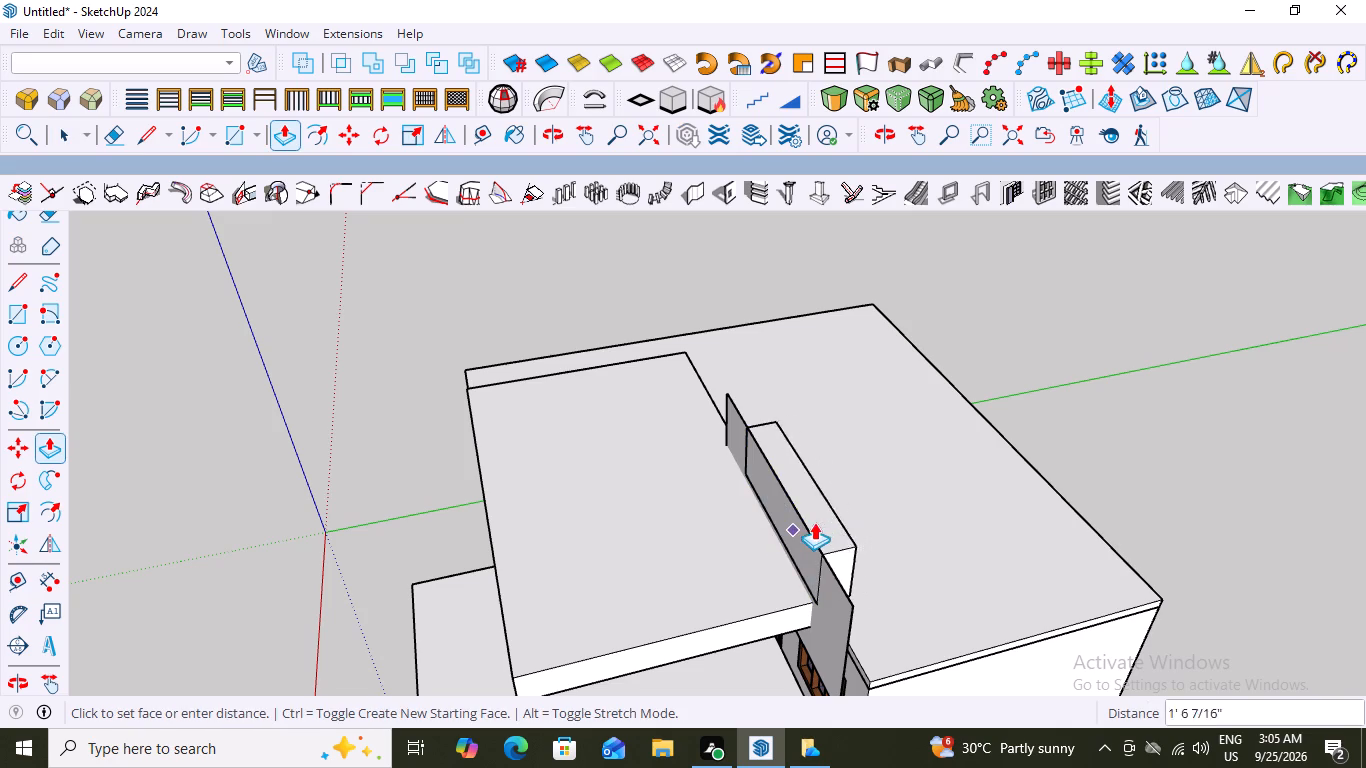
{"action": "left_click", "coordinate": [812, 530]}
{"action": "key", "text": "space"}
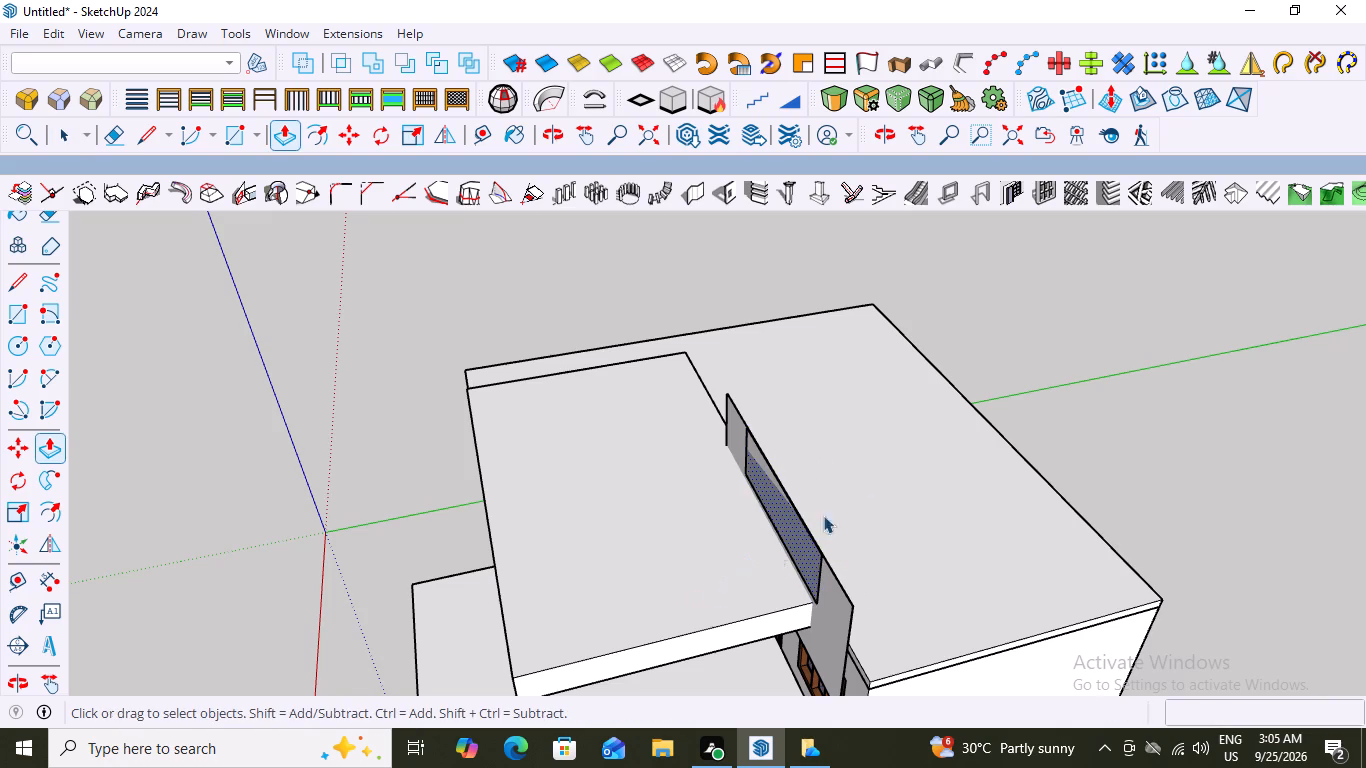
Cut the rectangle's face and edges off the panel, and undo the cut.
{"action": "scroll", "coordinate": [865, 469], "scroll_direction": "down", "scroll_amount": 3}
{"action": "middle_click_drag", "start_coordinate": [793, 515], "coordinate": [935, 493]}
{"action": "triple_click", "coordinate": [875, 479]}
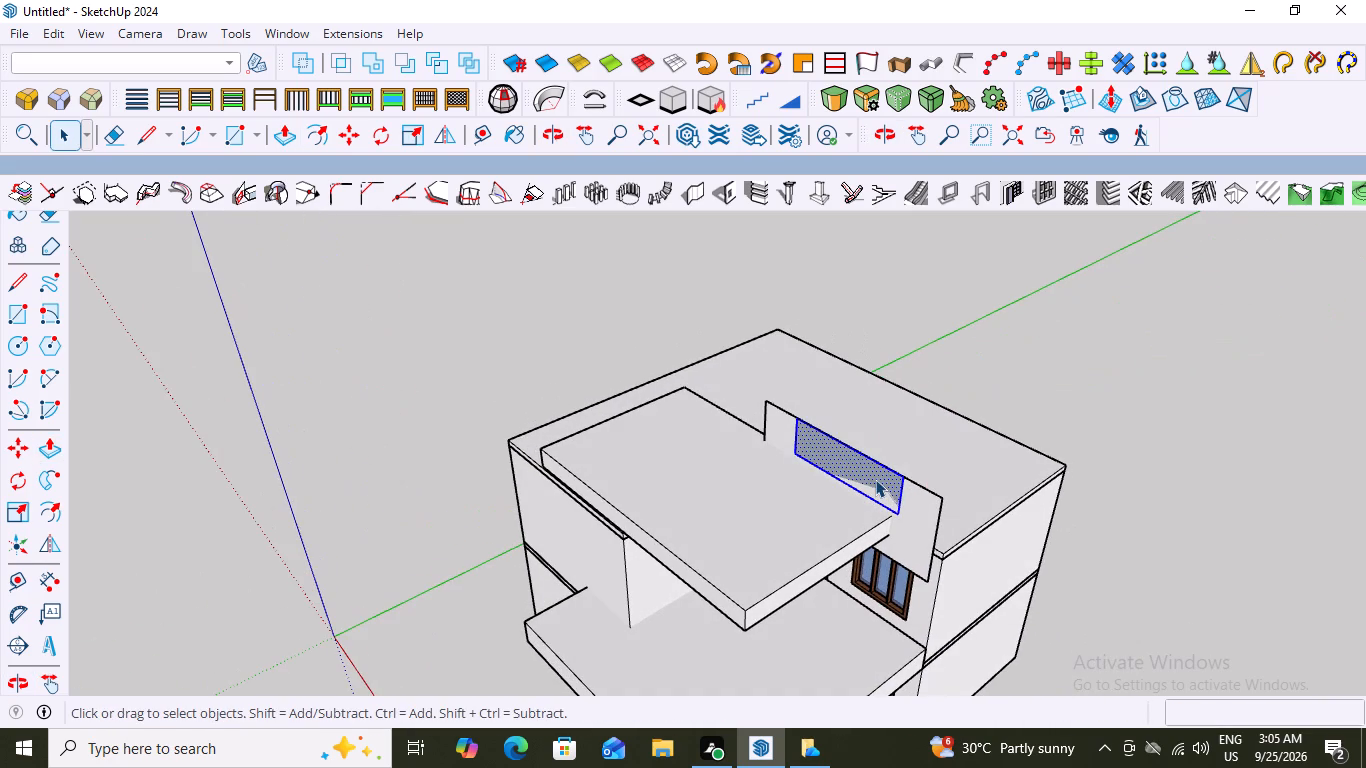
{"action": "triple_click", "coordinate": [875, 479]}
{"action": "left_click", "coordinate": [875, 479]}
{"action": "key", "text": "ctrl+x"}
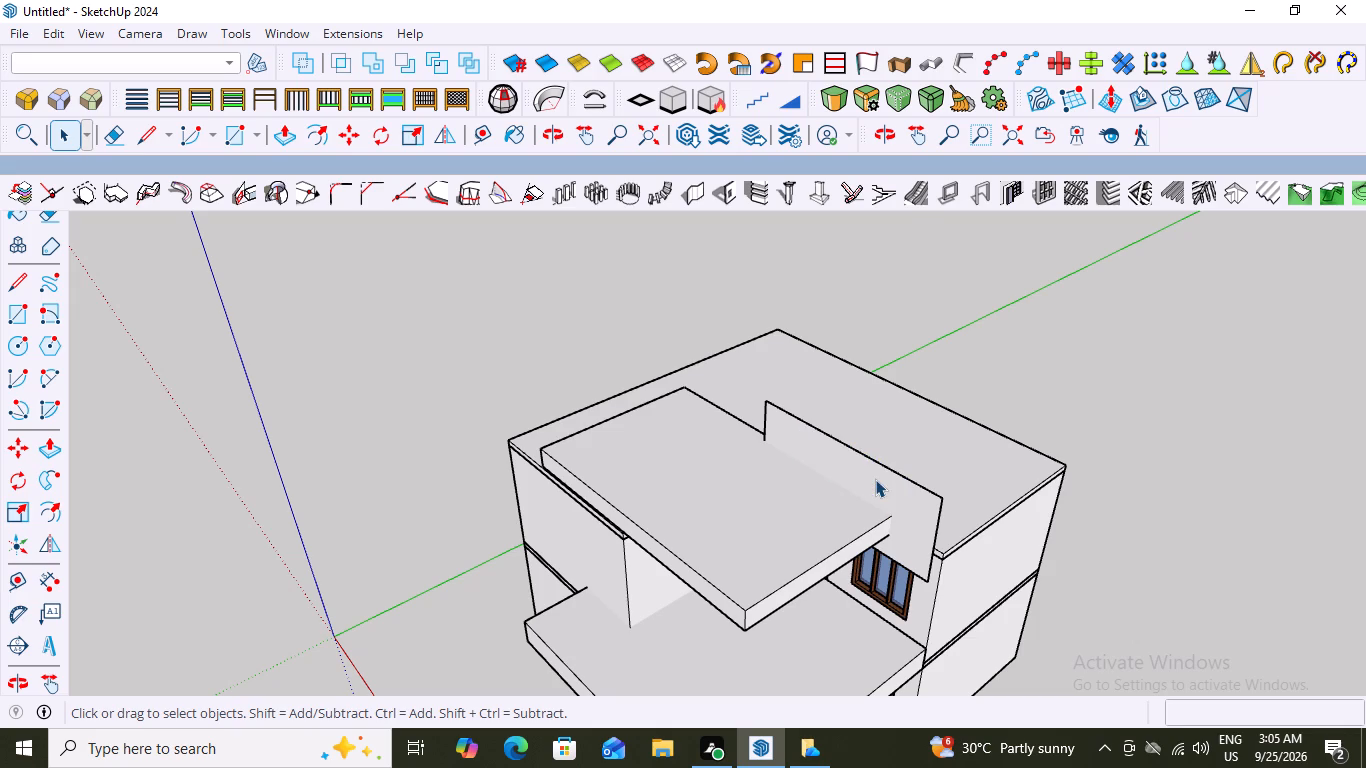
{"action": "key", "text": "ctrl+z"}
Copy the rectangle's face and edges, and paste them in place on the panel.
{"action": "double_click", "coordinate": [875, 479]}
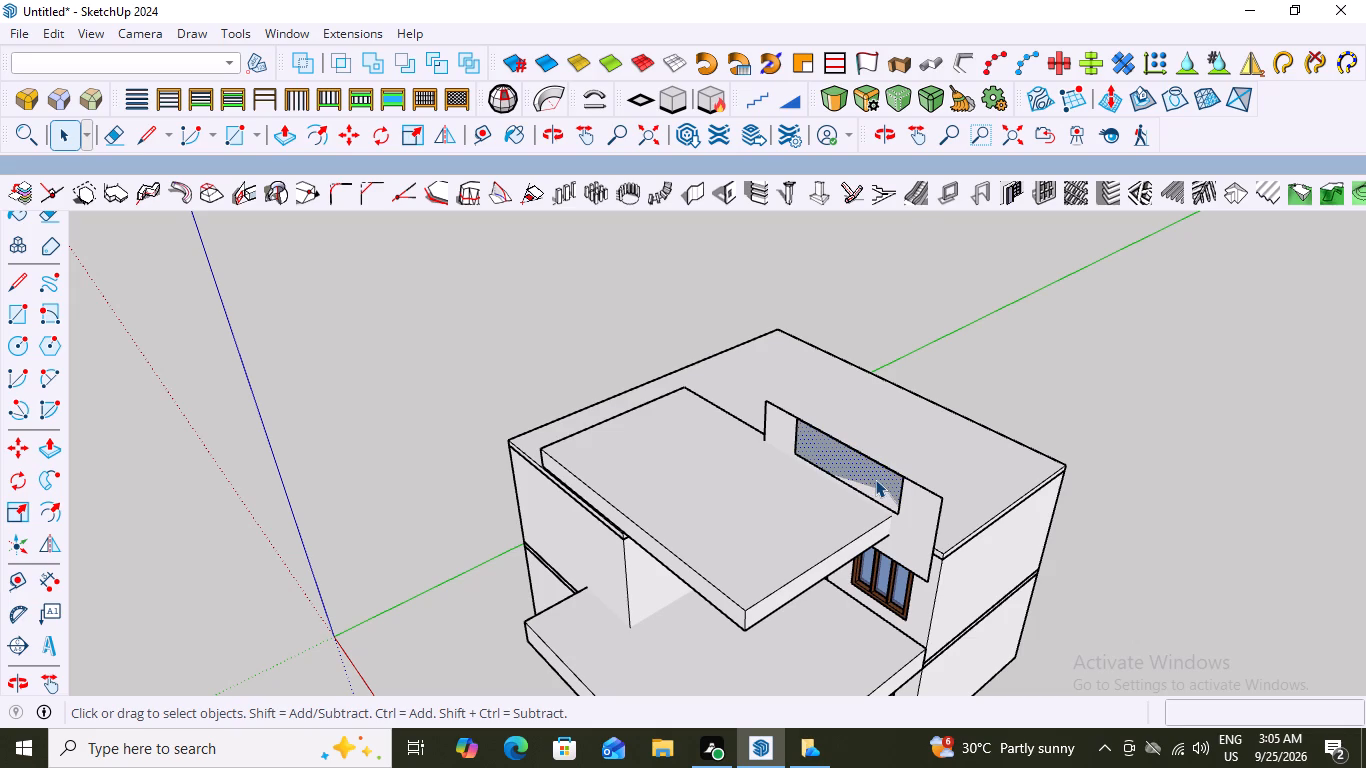
{"action": "key", "text": "ctrl+c"}
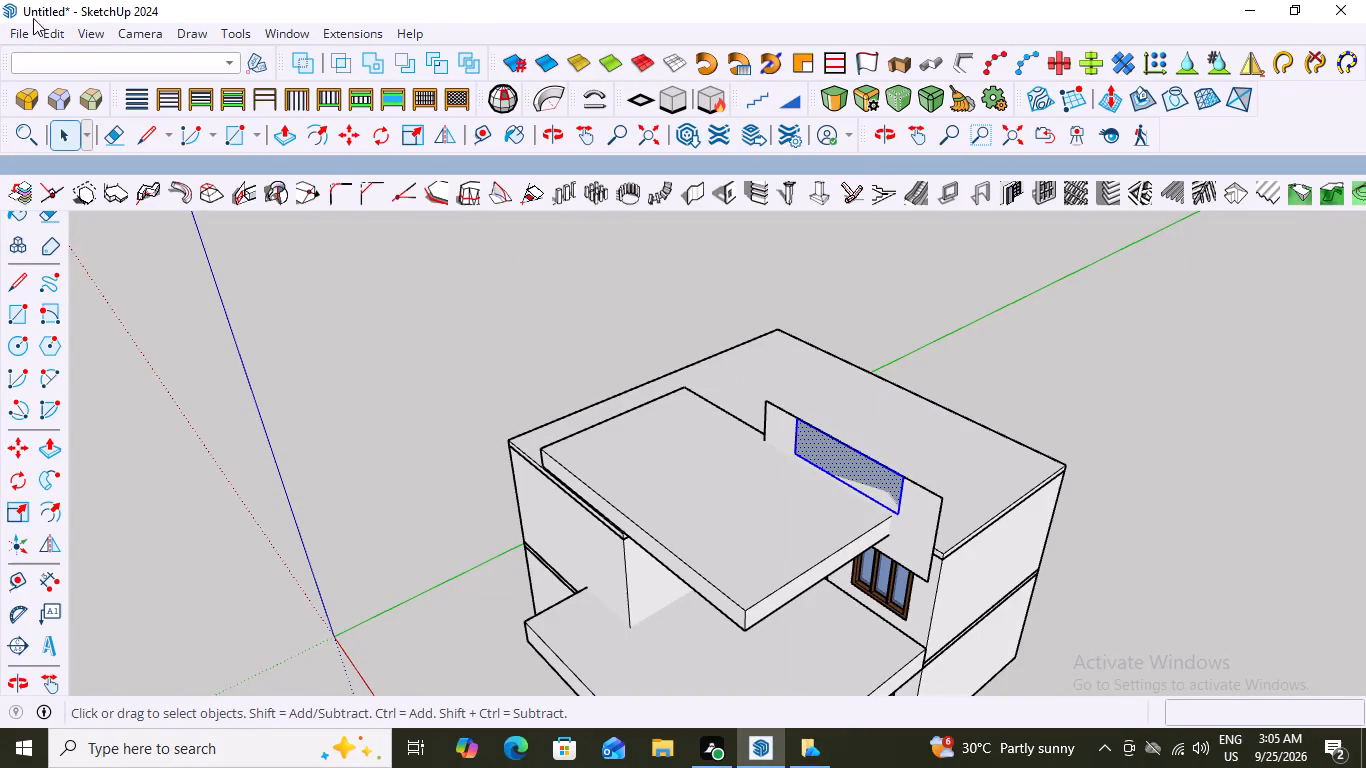
{"action": "left_click", "coordinate": [61, 35]}
{"action": "left_click", "coordinate": [146, 183]}
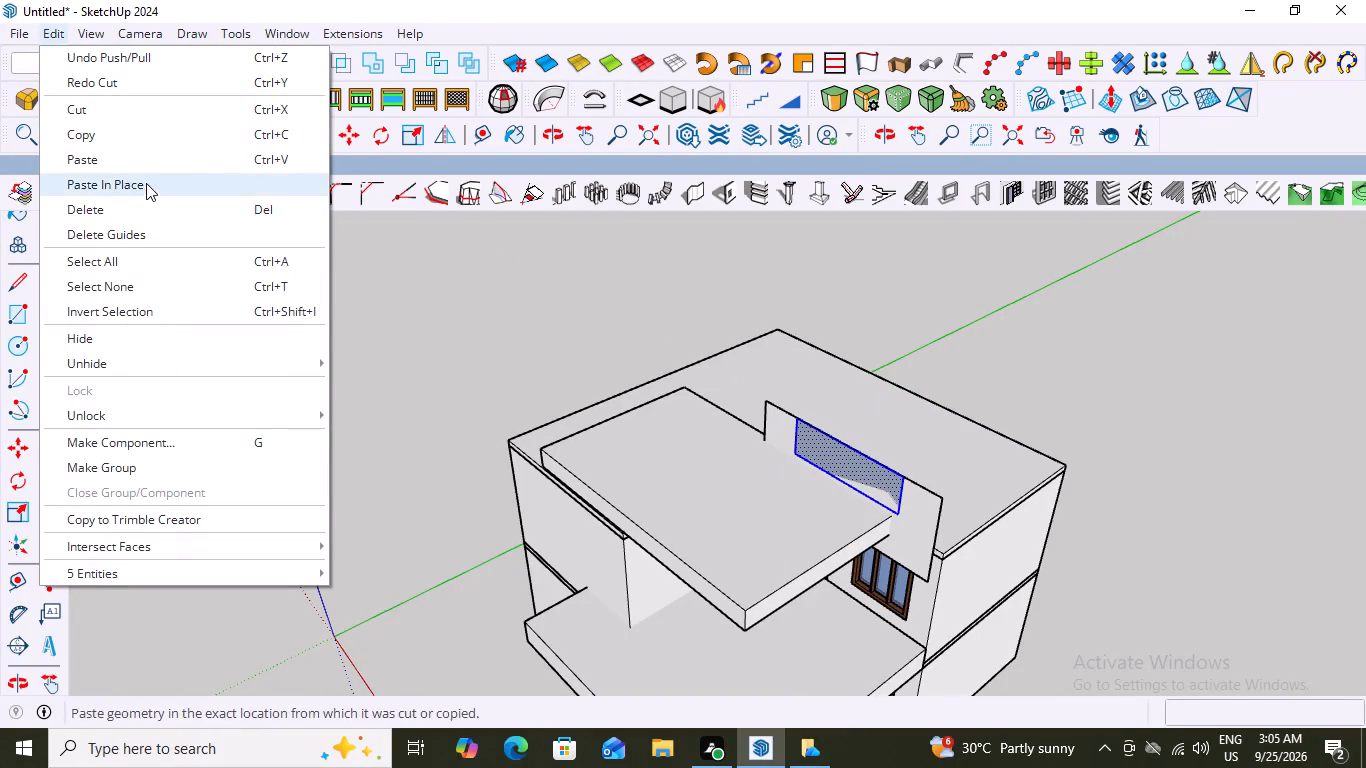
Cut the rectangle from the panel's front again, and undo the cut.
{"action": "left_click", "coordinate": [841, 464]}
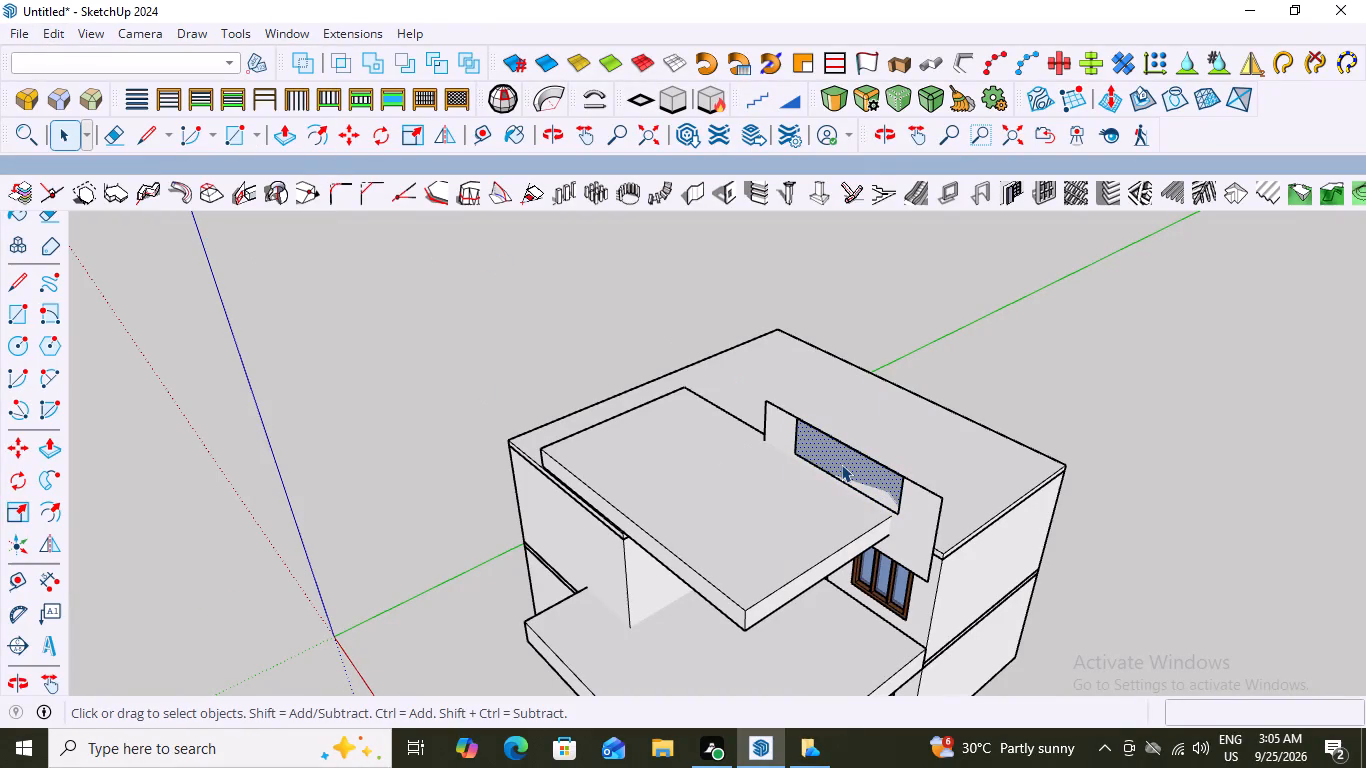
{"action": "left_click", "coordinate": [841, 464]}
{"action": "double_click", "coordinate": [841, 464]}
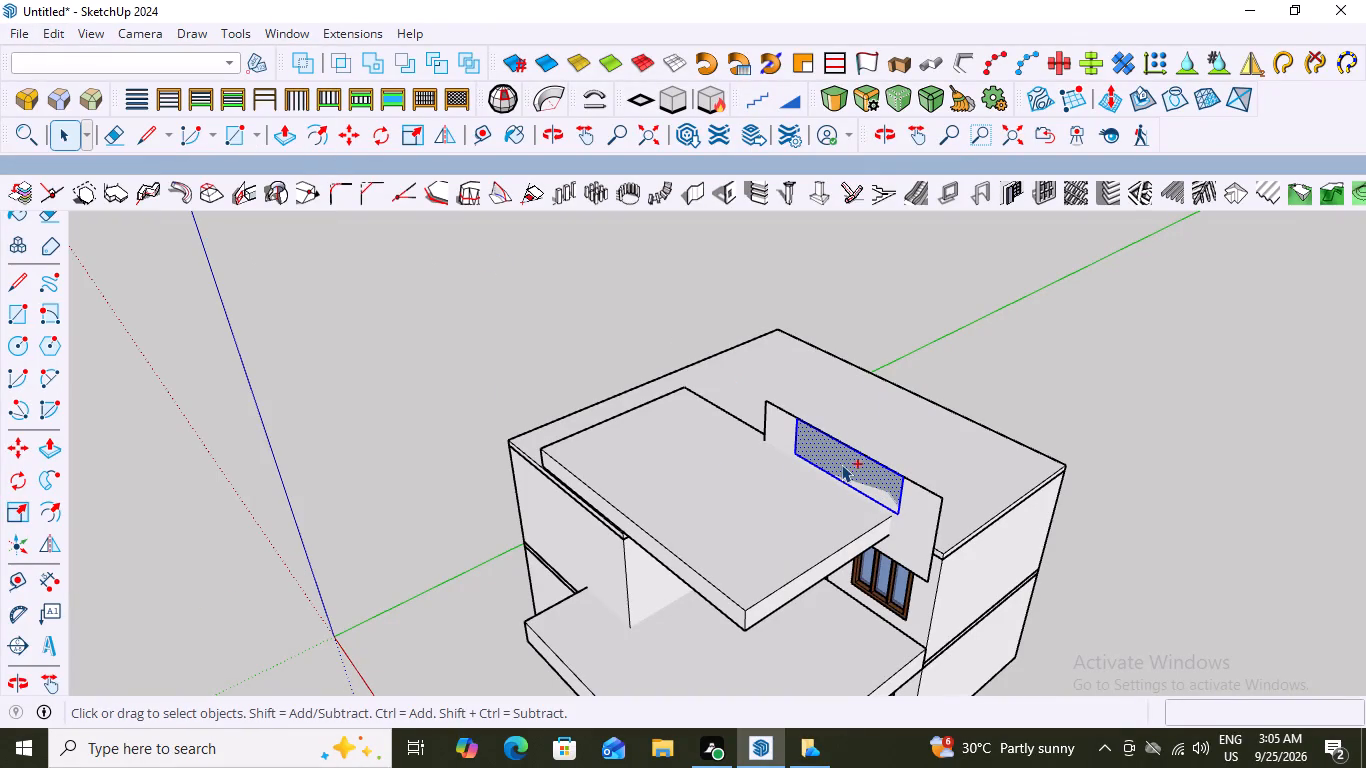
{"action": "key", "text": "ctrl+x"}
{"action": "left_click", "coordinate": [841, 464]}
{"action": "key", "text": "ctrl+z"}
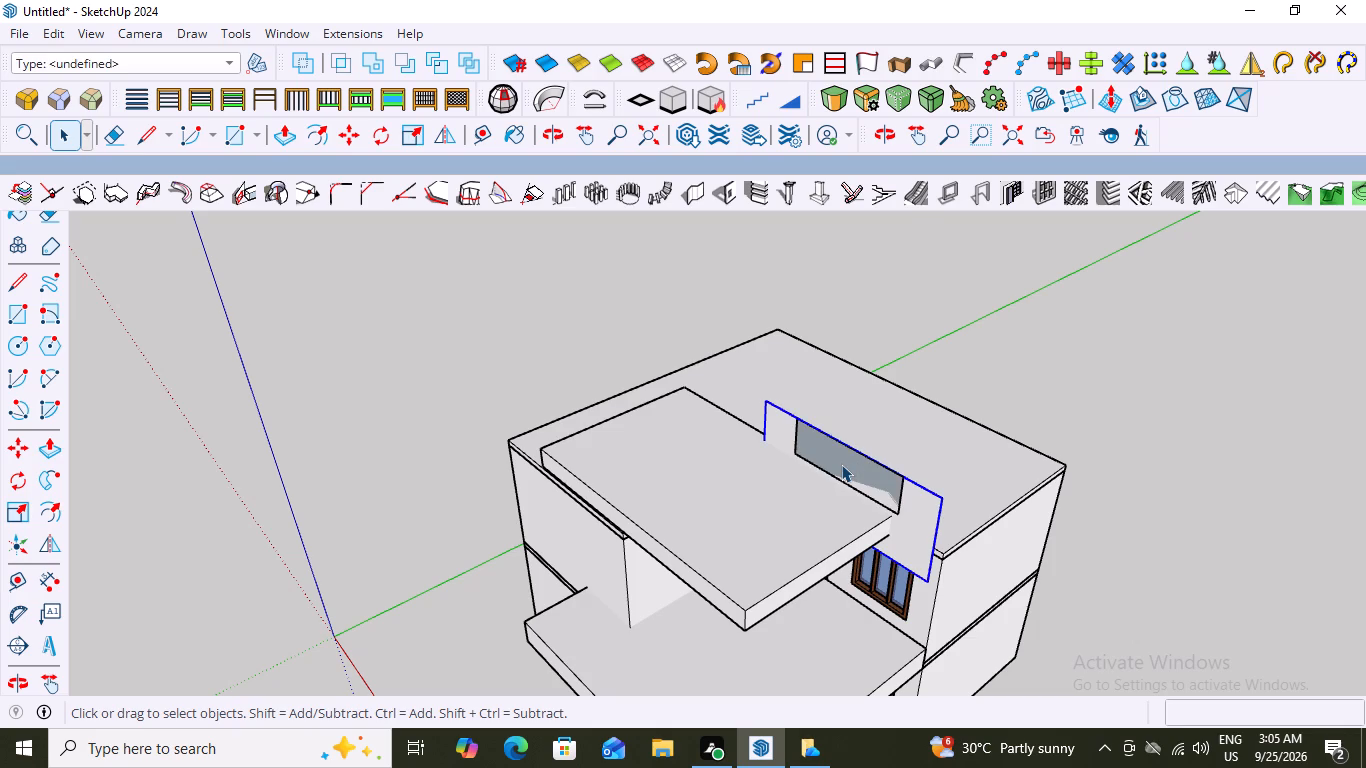
Examine the selected rectangle on the panel from the front and from behind.
{"action": "left_click", "coordinate": [842, 464]}
{"action": "triple_click", "coordinate": [842, 464]}
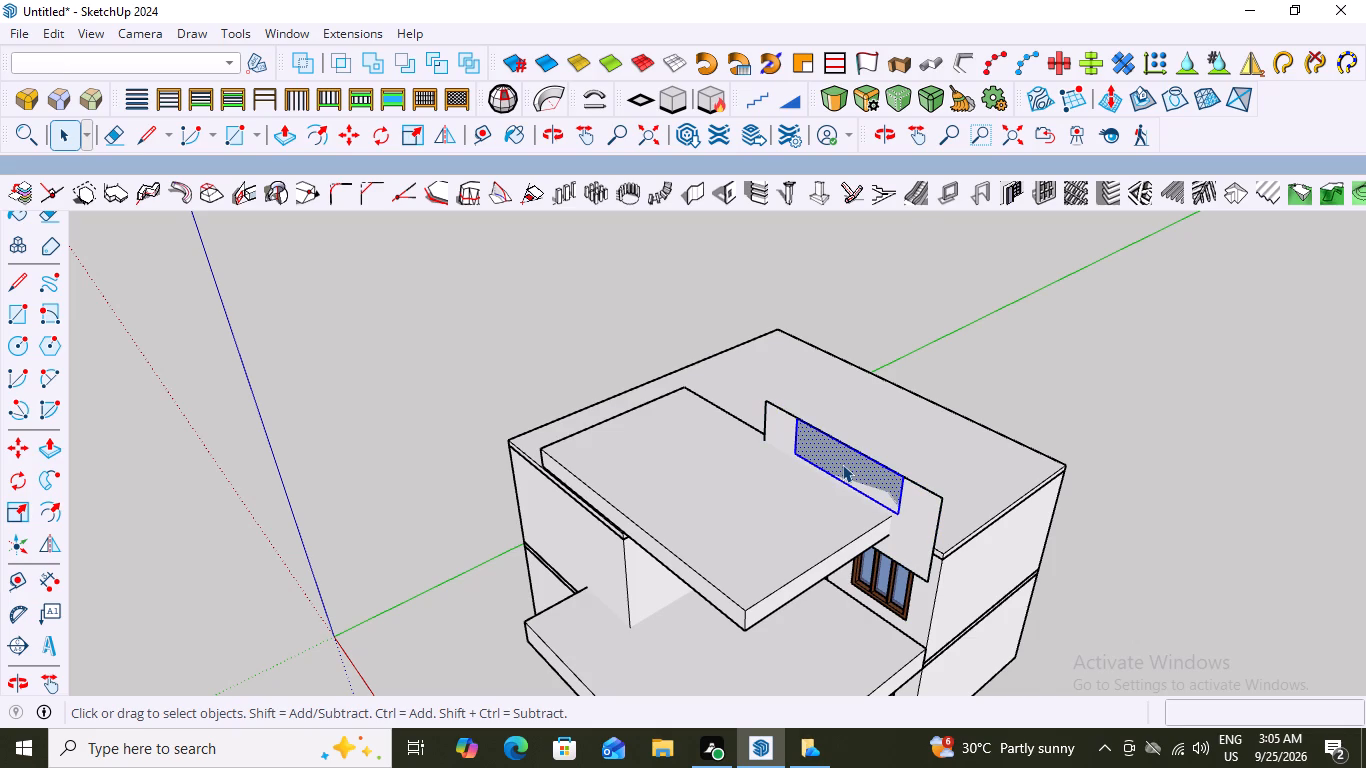
{"action": "scroll", "coordinate": [872, 463], "scroll_direction": "up", "scroll_amount": 2}
{"action": "scroll", "coordinate": [862, 471], "scroll_direction": "down", "scroll_amount": 6}
{"action": "middle_click_drag", "start_coordinate": [851, 479], "coordinate": [1090, 383]}
{"action": "scroll", "coordinate": [858, 428], "scroll_direction": "up", "scroll_amount": 4}
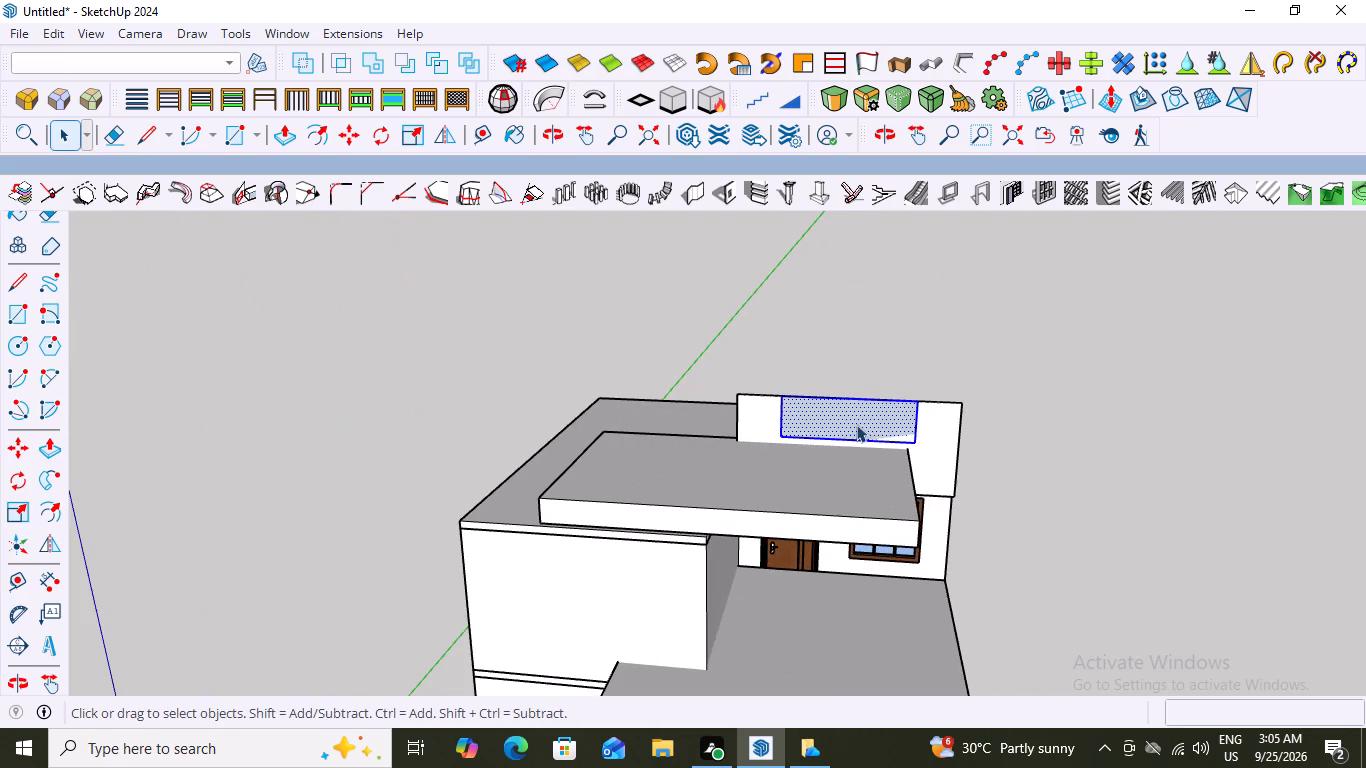
{"action": "middle_click_drag", "start_coordinate": [915, 408], "coordinate": [161, 464]}
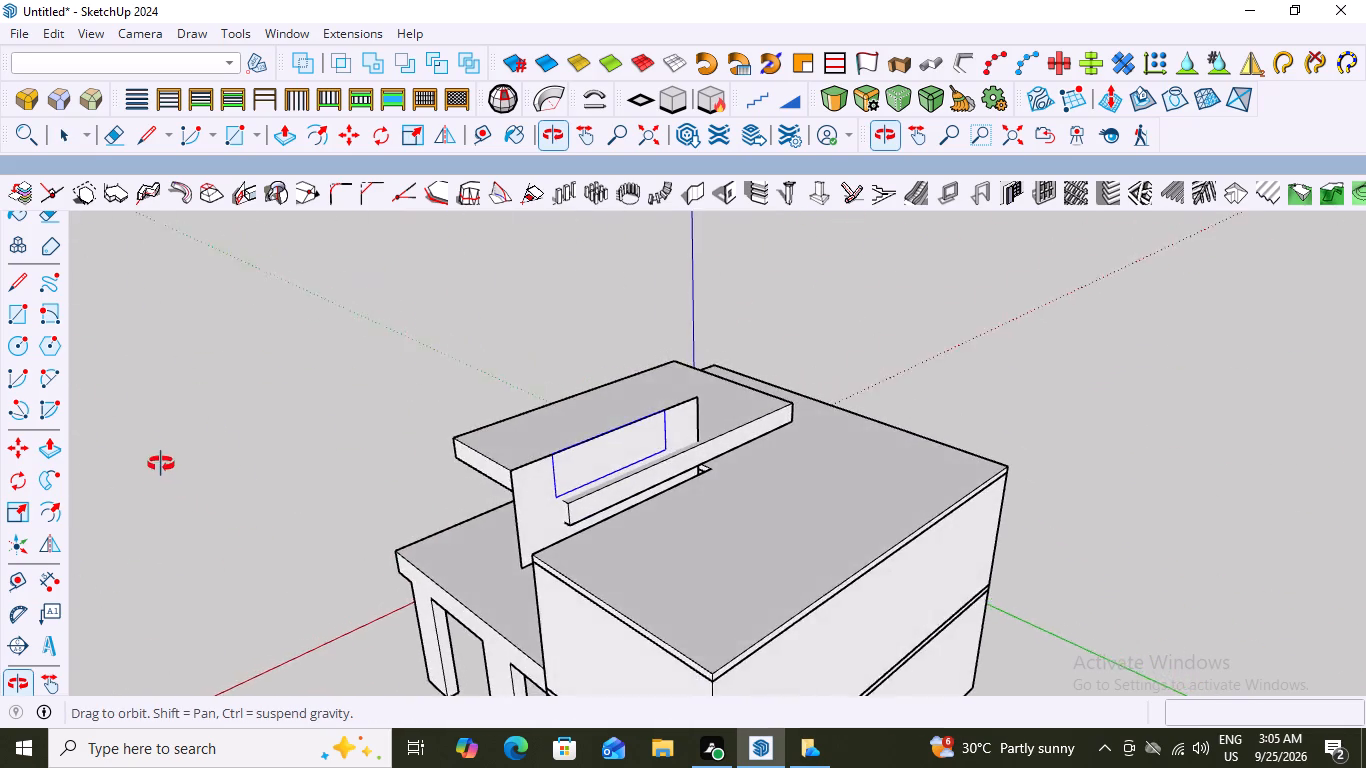
{"action": "middle_click_drag", "start_coordinate": [161, 464], "coordinate": [199, 475]}
{"action": "double_click", "coordinate": [597, 462]}
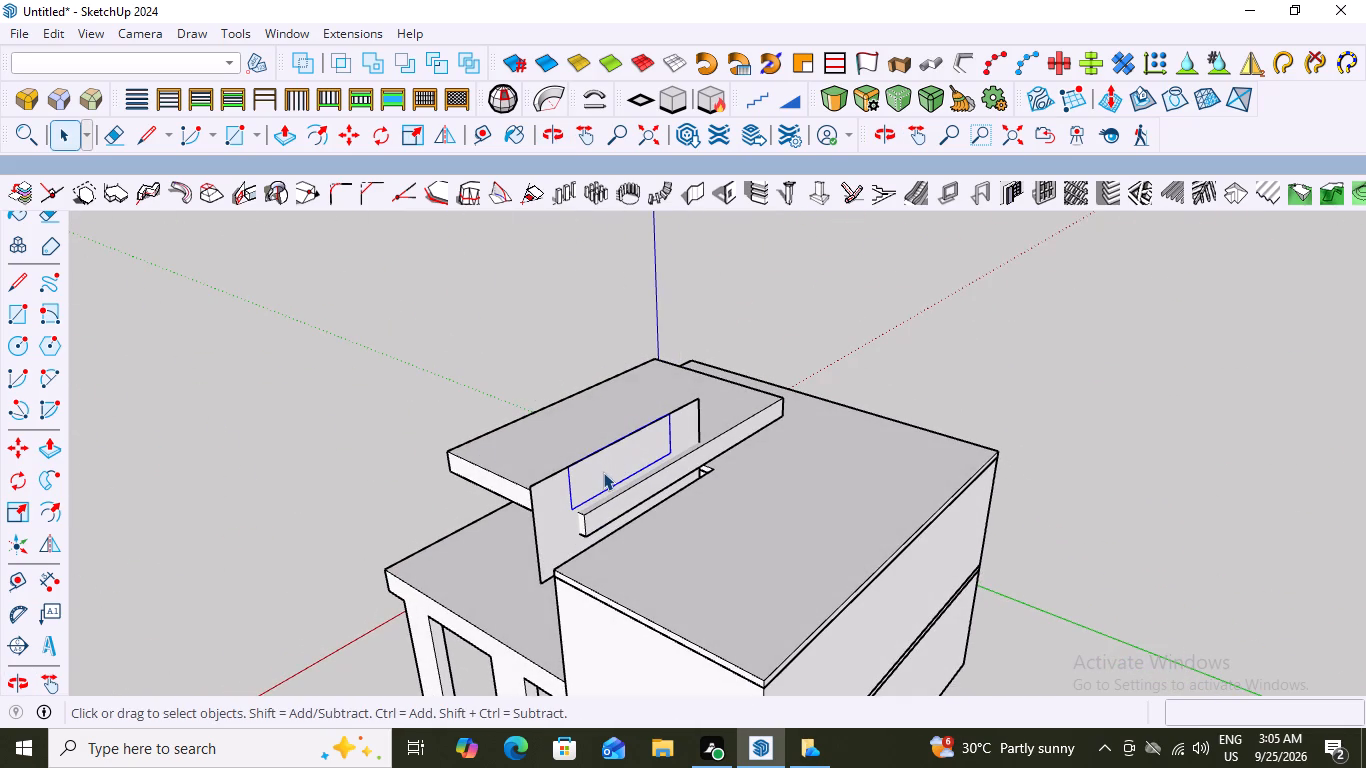
{"action": "triple_click", "coordinate": [603, 472]}
{"action": "triple_click", "coordinate": [603, 472]}
Push the rectangle's face about 2' 7" back through the panel, over the rear roof, to form a block.
{"action": "middle_click_drag", "start_coordinate": [515, 468], "coordinate": [998, 537]}
{"action": "scroll", "coordinate": [843, 516], "scroll_direction": "up", "scroll_amount": 2}
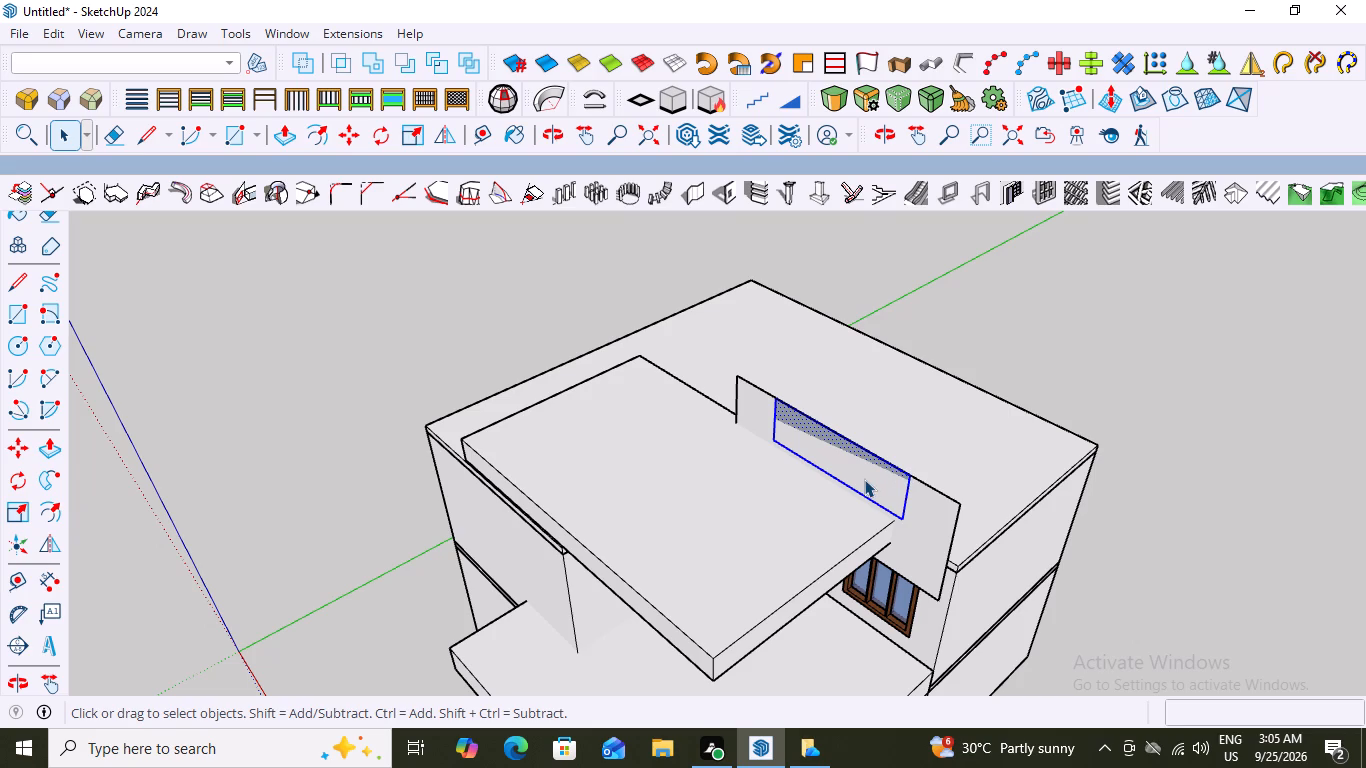
{"action": "key", "text": "p"}
{"action": "left_click", "coordinate": [854, 453]}
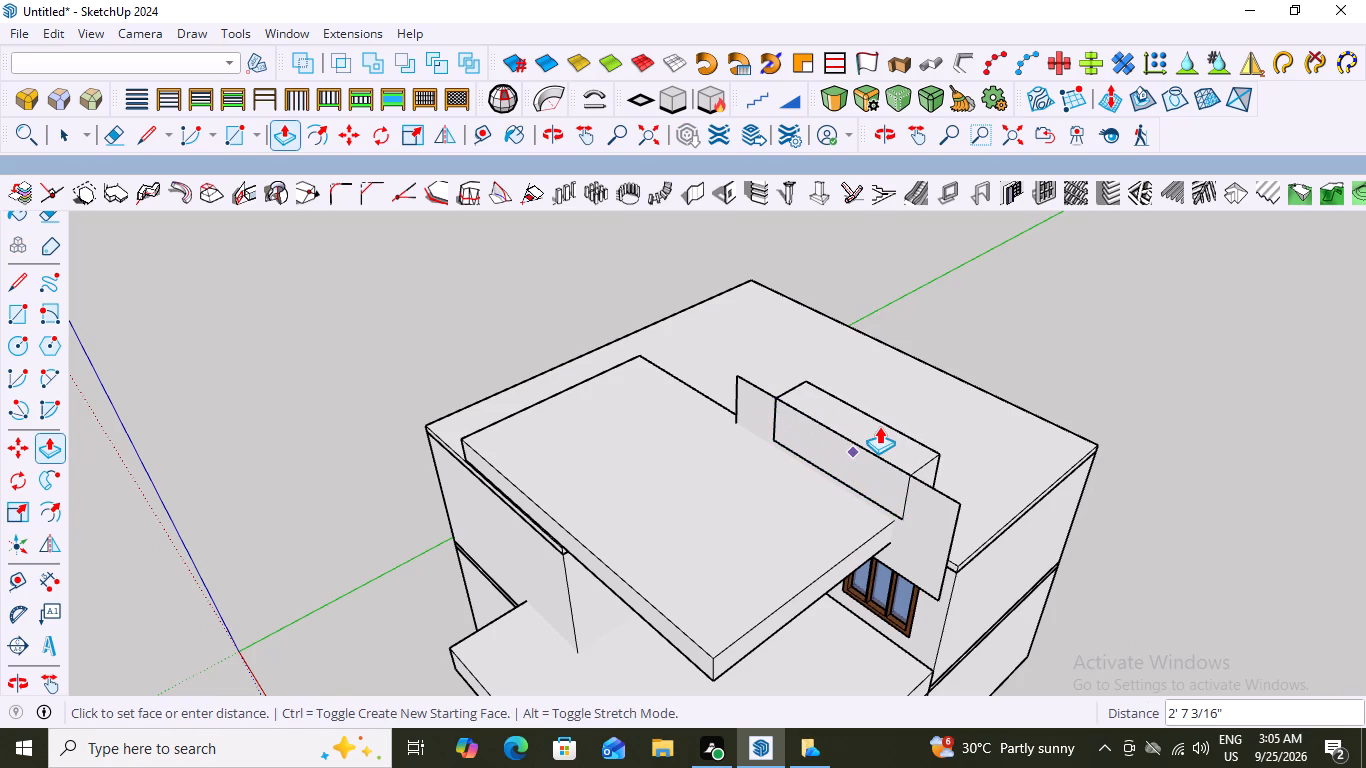
{"action": "left_click", "coordinate": [880, 425]}
{"action": "key", "text": "space"}
{"action": "left_click", "coordinate": [1049, 375]}
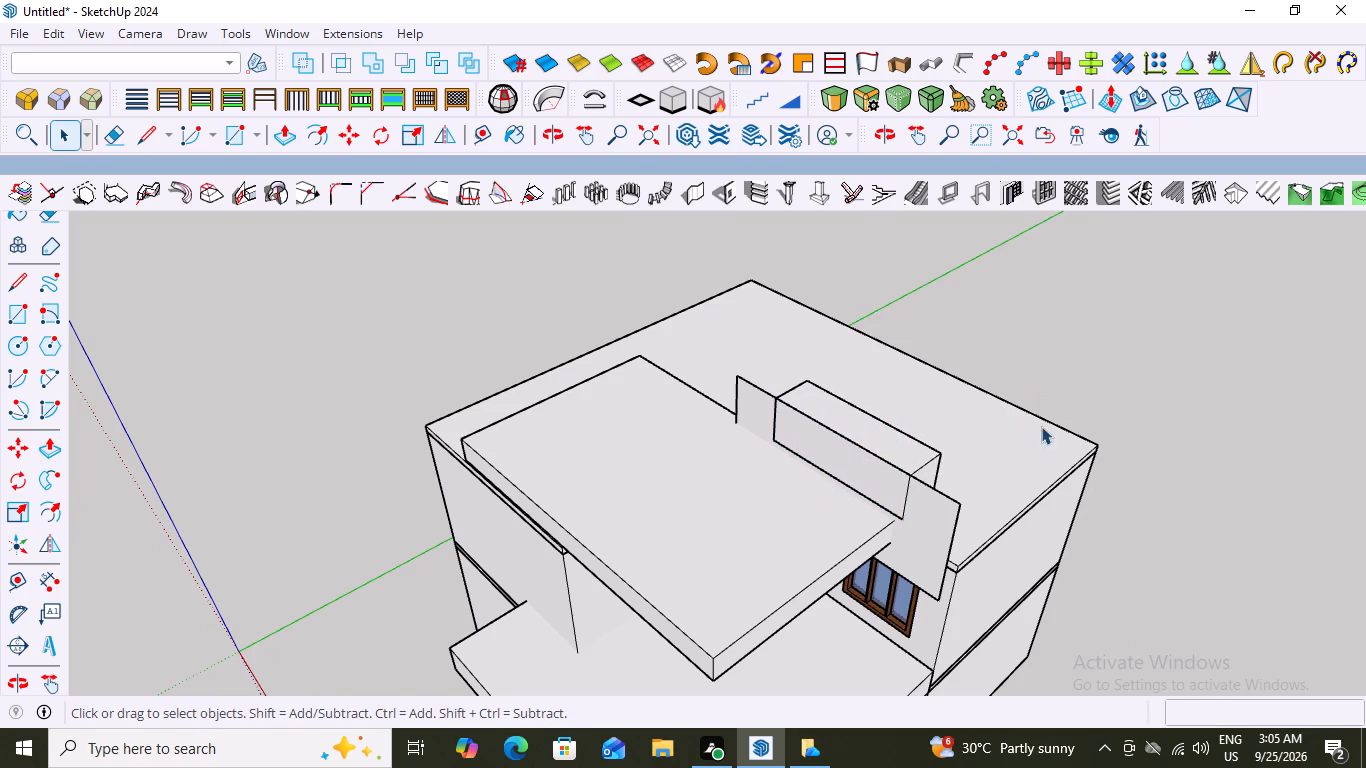
{"action": "scroll", "coordinate": [962, 458], "scroll_direction": "down", "scroll_amount": 2}
{"action": "middle_click_drag", "start_coordinate": [982, 473], "coordinate": [662, 433]}
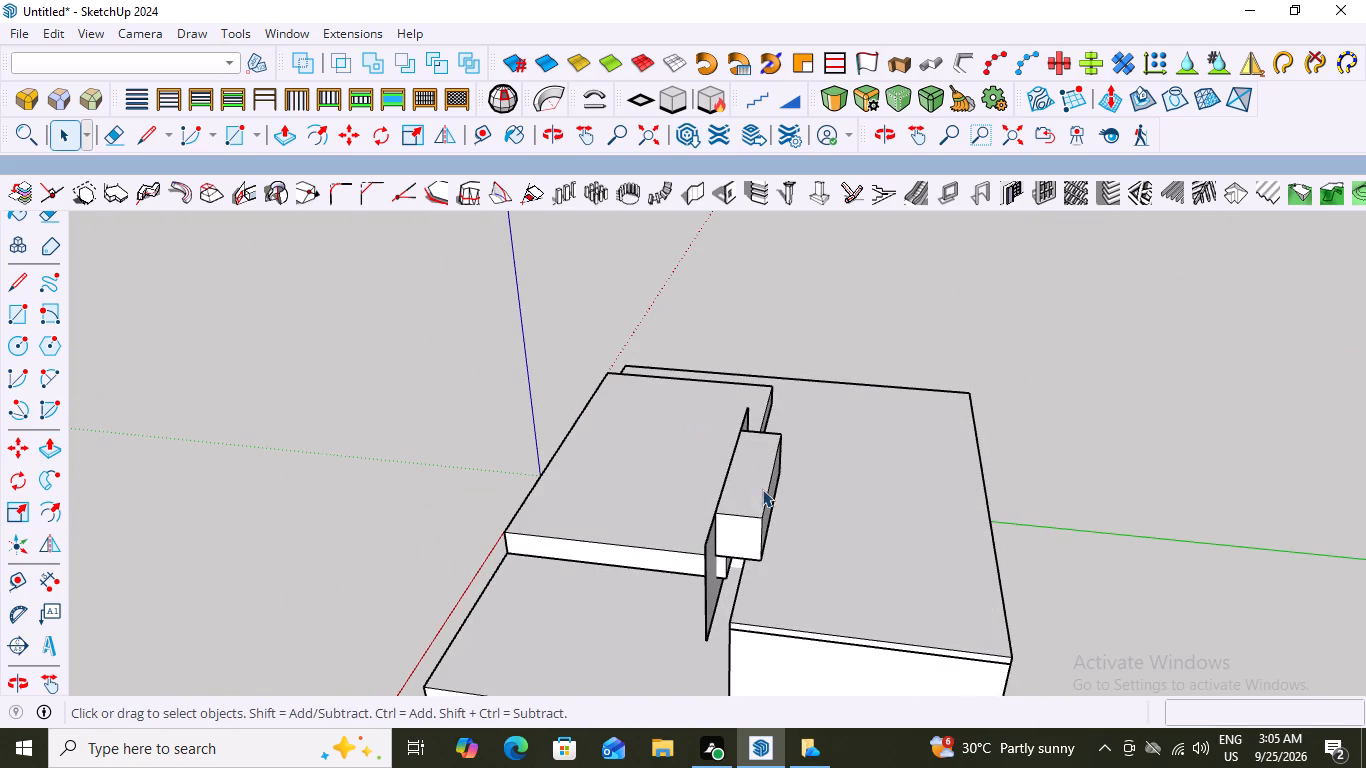
{"action": "middle_click_drag", "start_coordinate": [839, 518], "coordinate": [649, 392]}
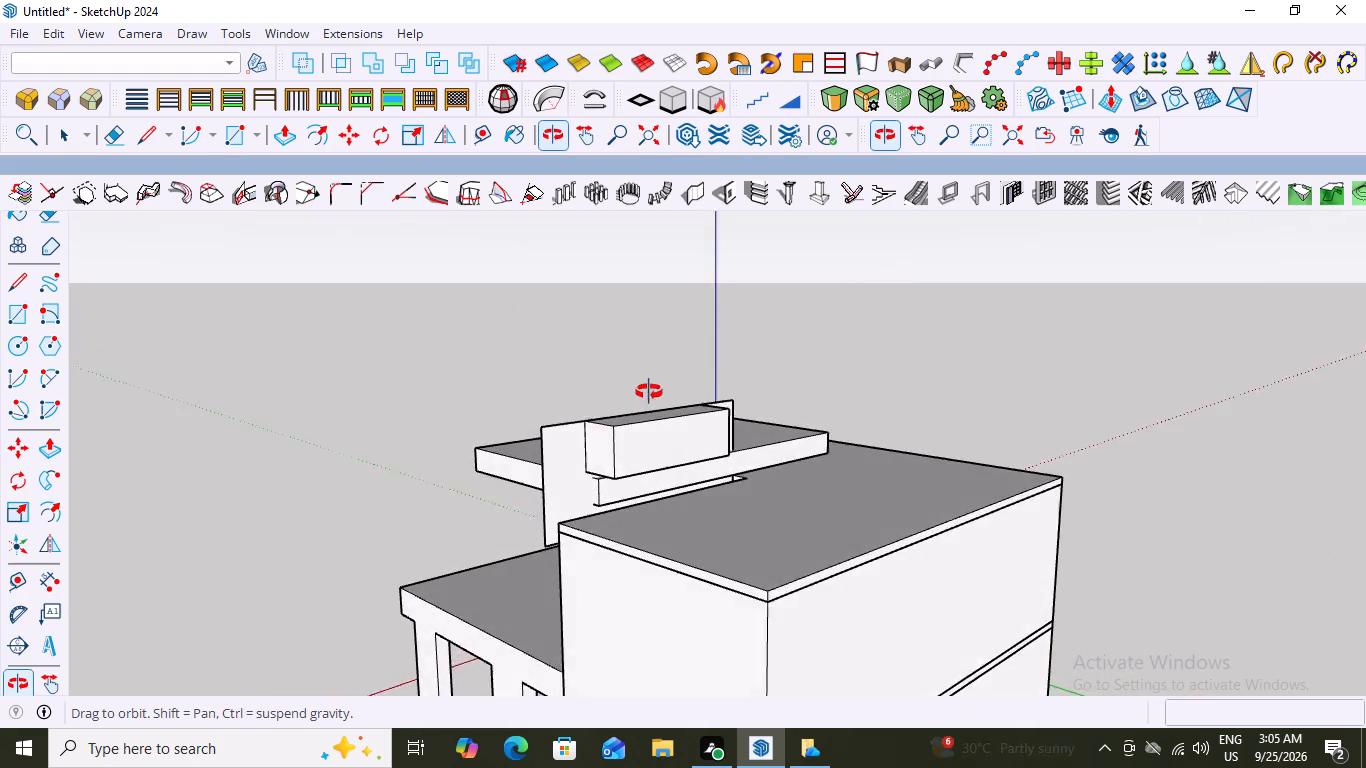
Delete the whole rectangular block standing behind the upright panel, including all its faces and edges.
{"action": "middle_click_drag", "start_coordinate": [649, 392], "coordinate": [691, 443]}
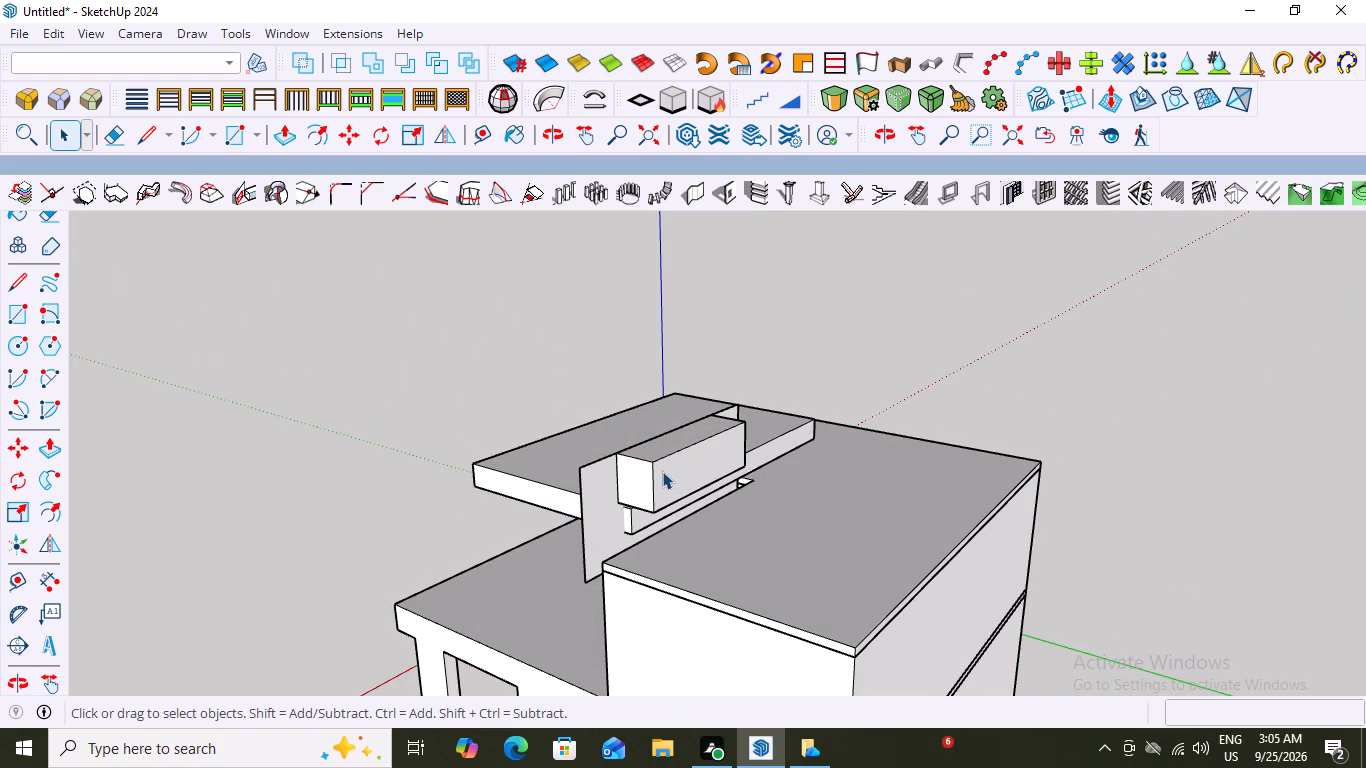
{"action": "double_click", "coordinate": [679, 468]}
{"action": "double_click", "coordinate": [680, 468]}
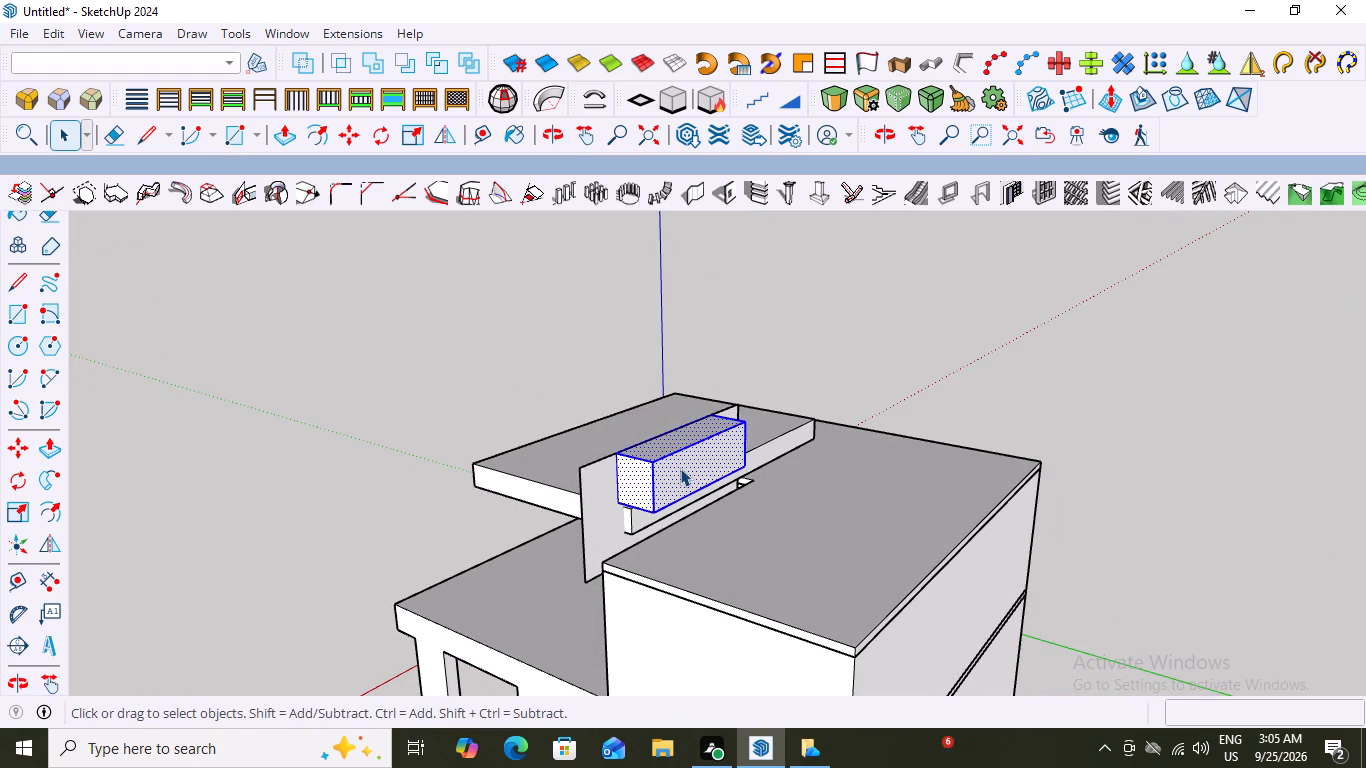
{"action": "triple_click", "coordinate": [680, 468]}
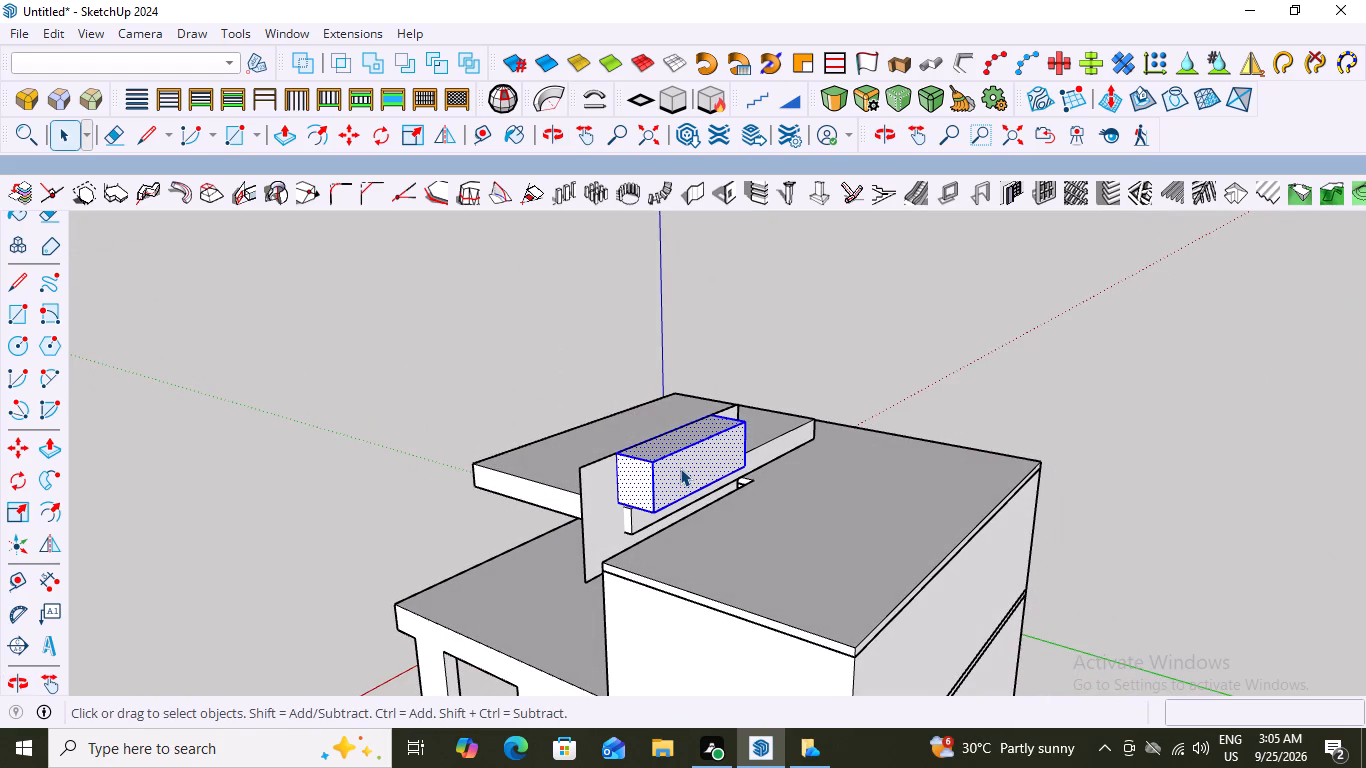
{"action": "key", "text": "Delete"}
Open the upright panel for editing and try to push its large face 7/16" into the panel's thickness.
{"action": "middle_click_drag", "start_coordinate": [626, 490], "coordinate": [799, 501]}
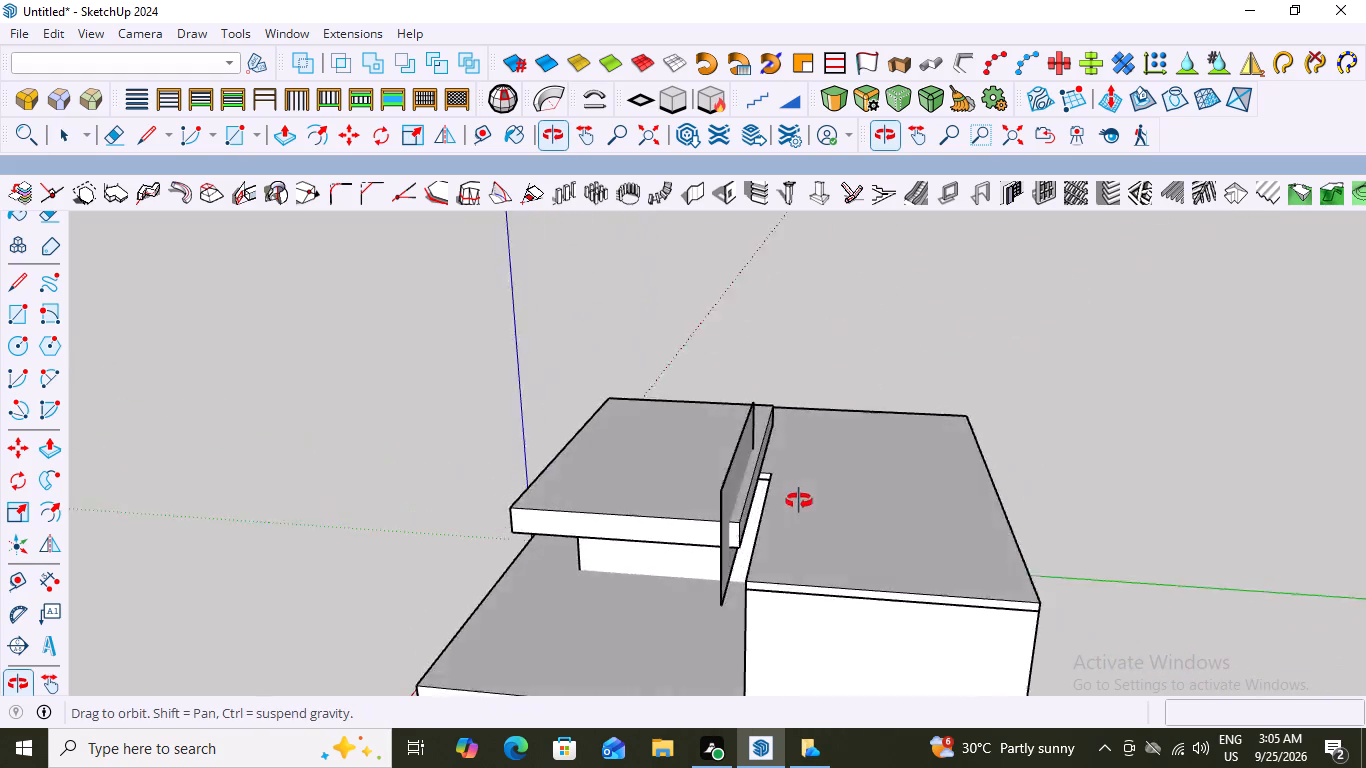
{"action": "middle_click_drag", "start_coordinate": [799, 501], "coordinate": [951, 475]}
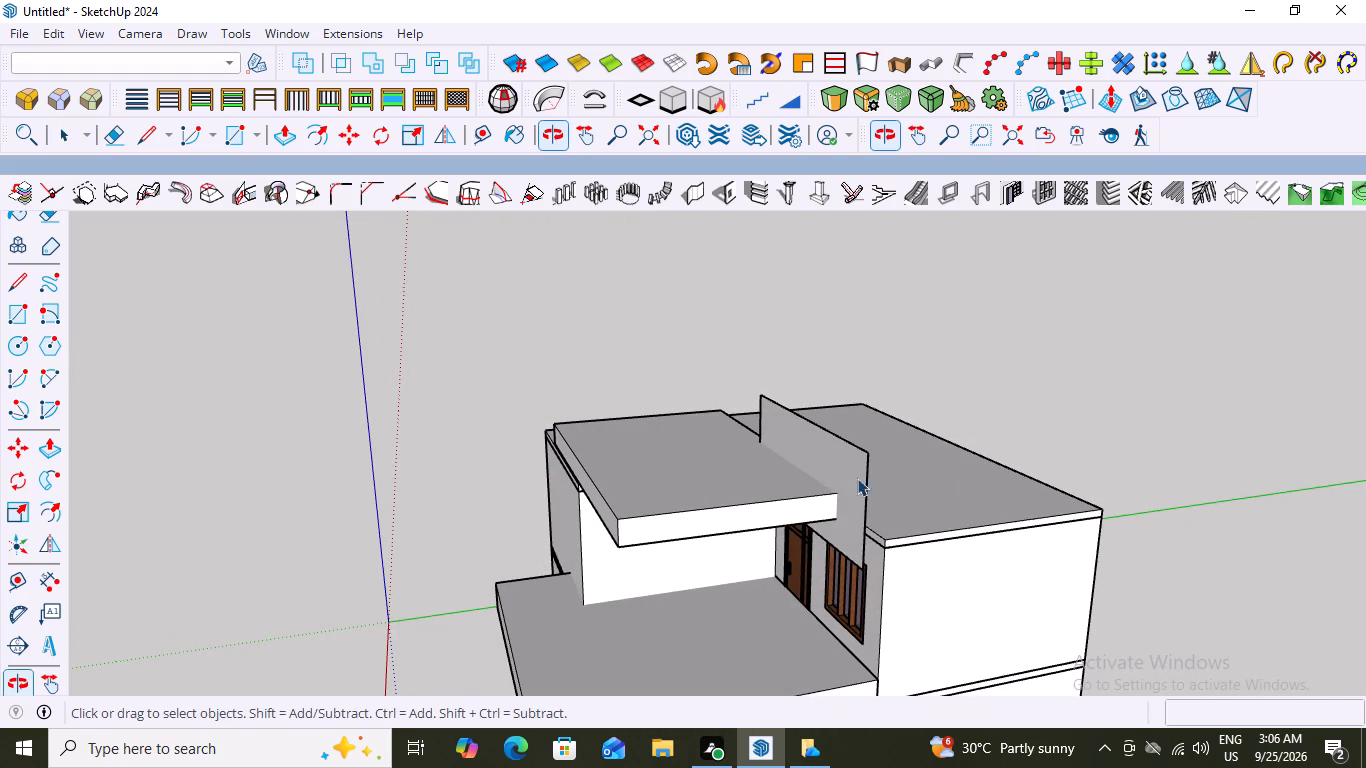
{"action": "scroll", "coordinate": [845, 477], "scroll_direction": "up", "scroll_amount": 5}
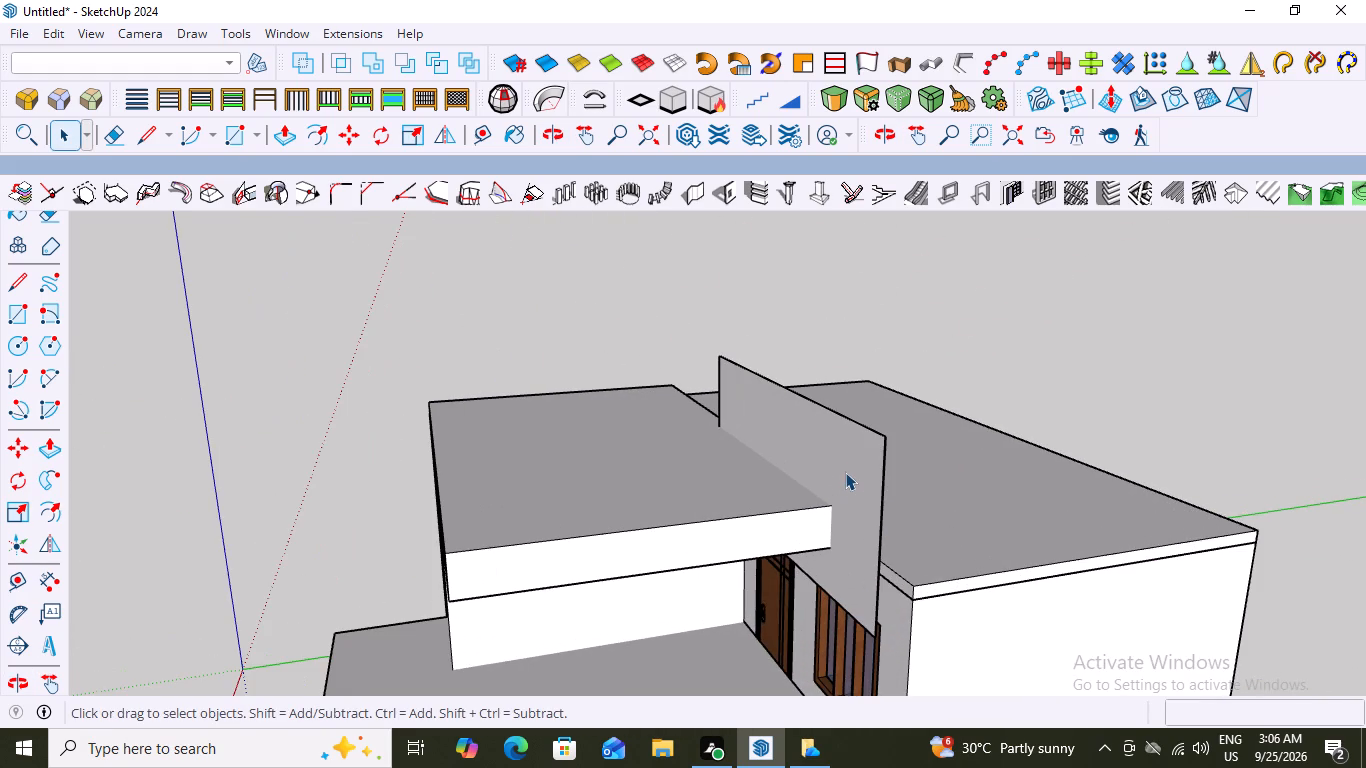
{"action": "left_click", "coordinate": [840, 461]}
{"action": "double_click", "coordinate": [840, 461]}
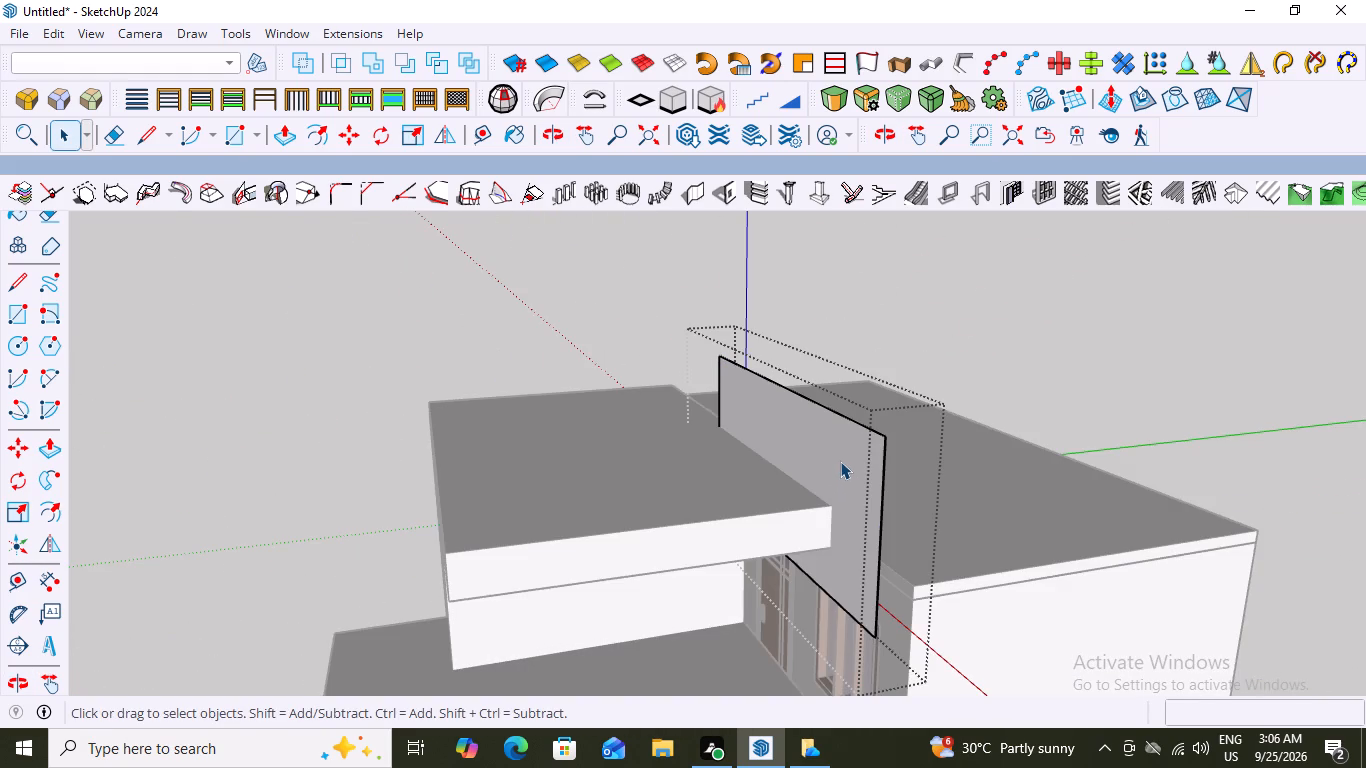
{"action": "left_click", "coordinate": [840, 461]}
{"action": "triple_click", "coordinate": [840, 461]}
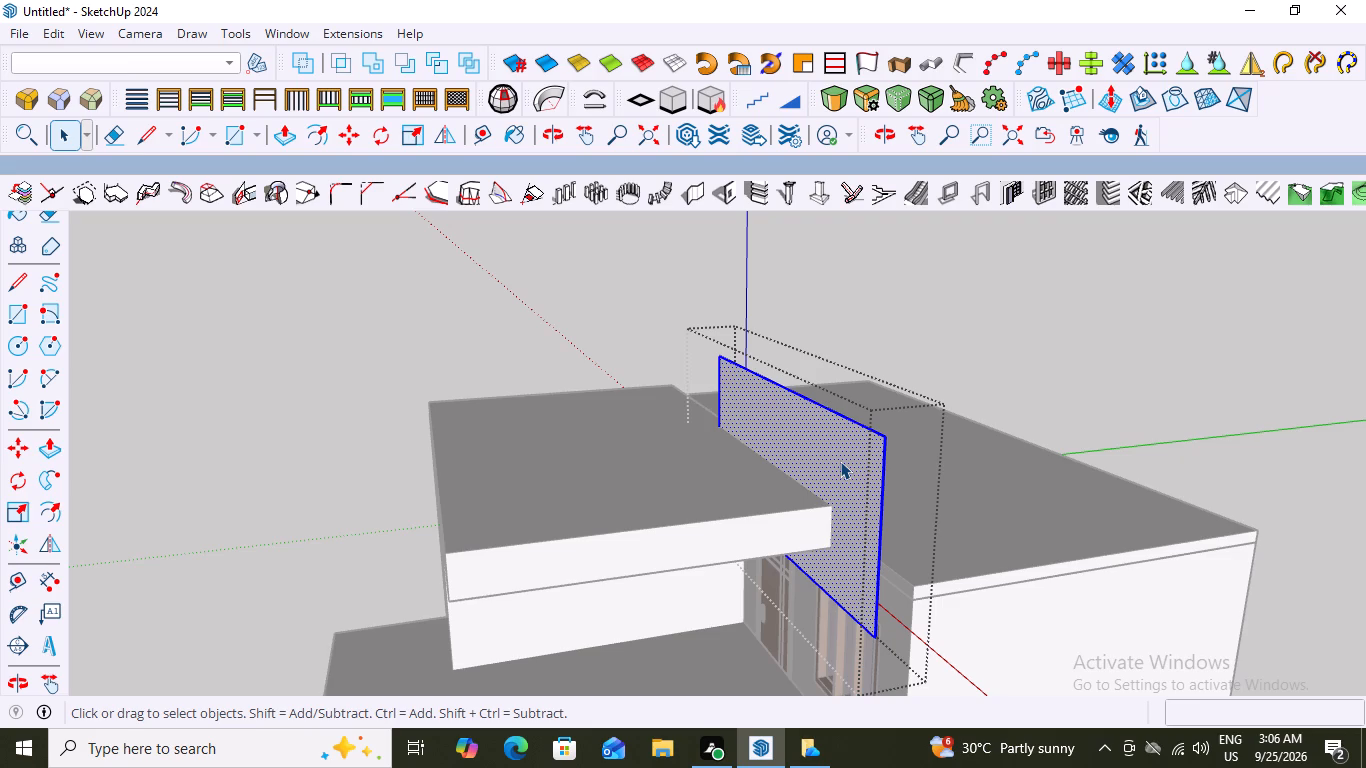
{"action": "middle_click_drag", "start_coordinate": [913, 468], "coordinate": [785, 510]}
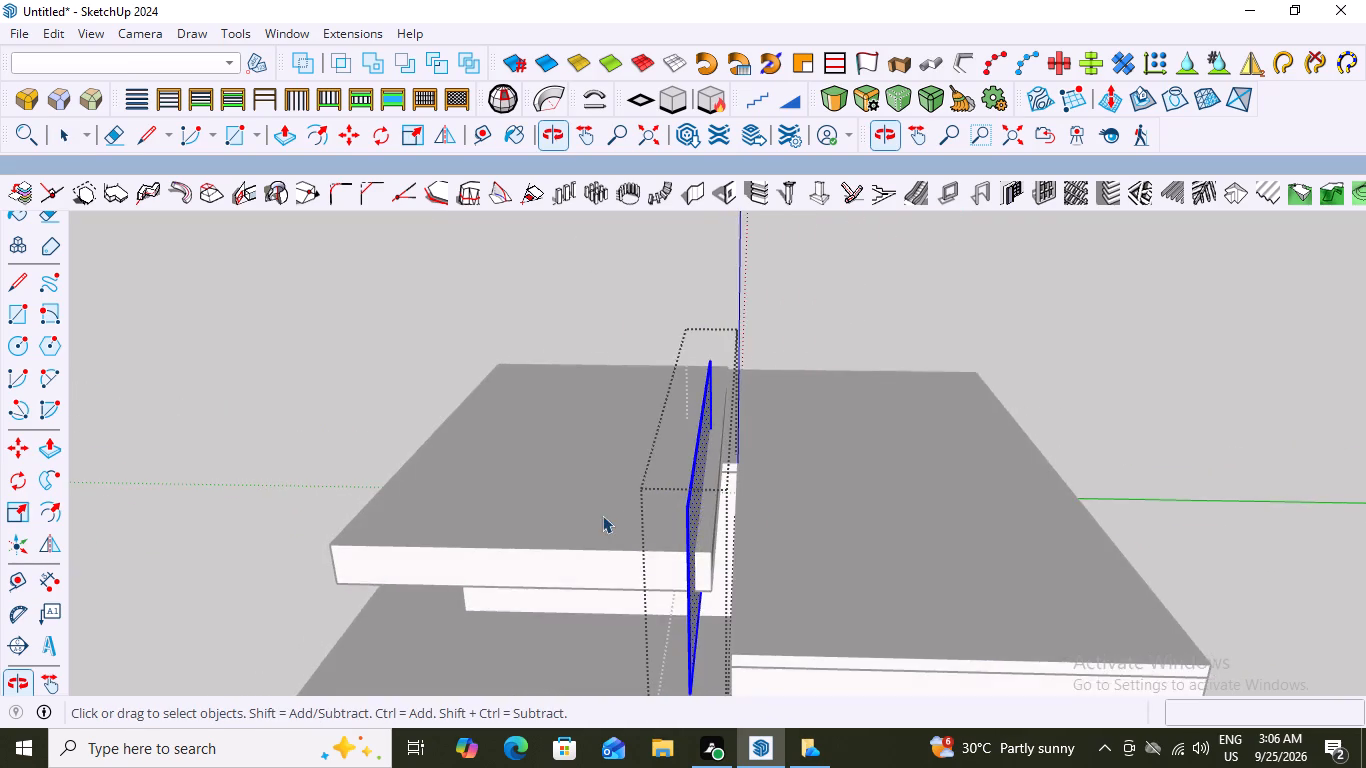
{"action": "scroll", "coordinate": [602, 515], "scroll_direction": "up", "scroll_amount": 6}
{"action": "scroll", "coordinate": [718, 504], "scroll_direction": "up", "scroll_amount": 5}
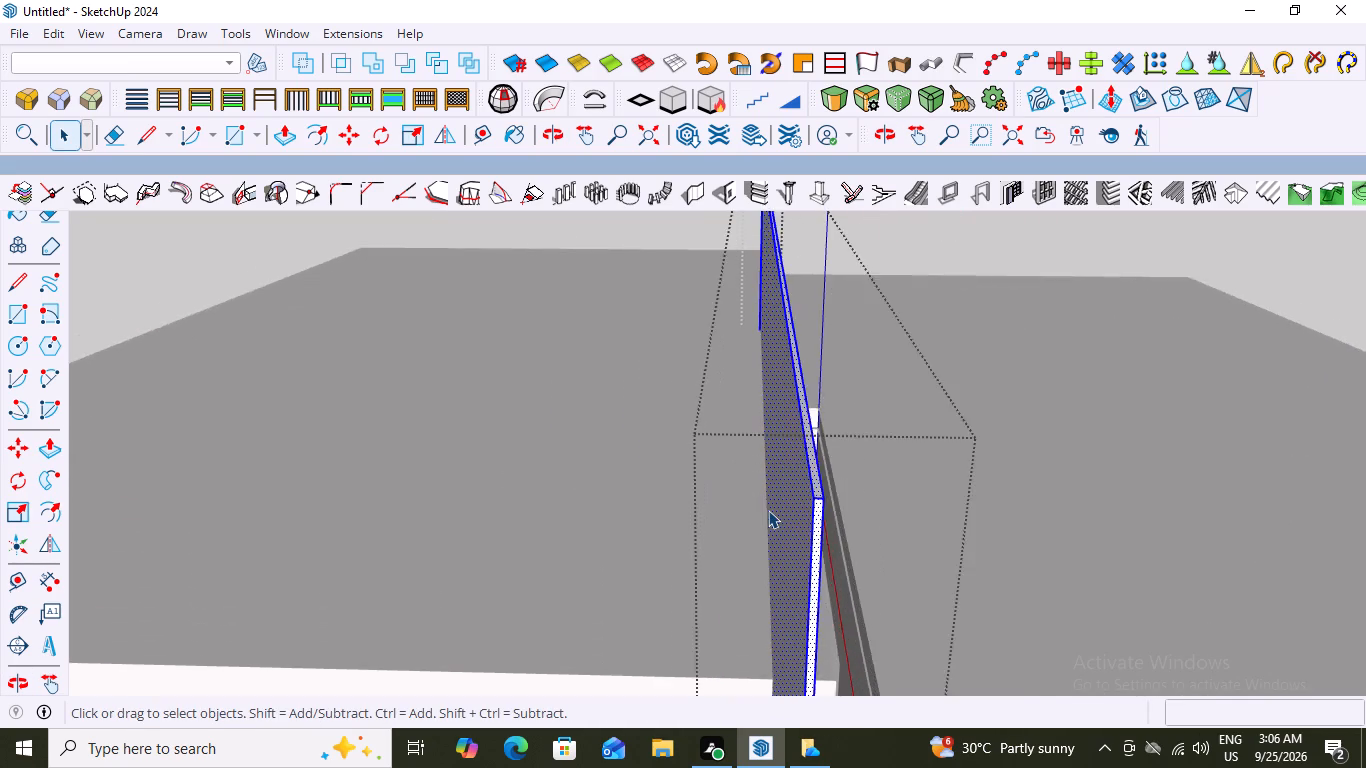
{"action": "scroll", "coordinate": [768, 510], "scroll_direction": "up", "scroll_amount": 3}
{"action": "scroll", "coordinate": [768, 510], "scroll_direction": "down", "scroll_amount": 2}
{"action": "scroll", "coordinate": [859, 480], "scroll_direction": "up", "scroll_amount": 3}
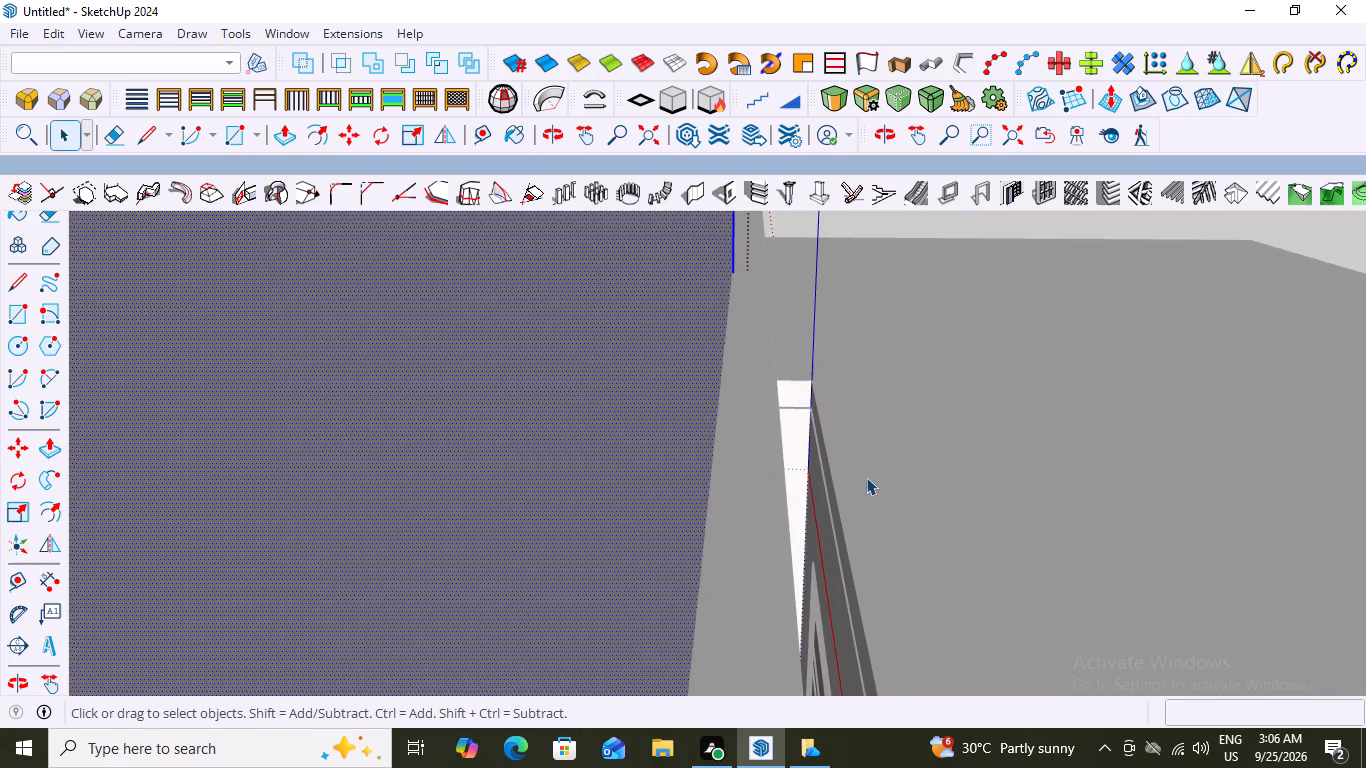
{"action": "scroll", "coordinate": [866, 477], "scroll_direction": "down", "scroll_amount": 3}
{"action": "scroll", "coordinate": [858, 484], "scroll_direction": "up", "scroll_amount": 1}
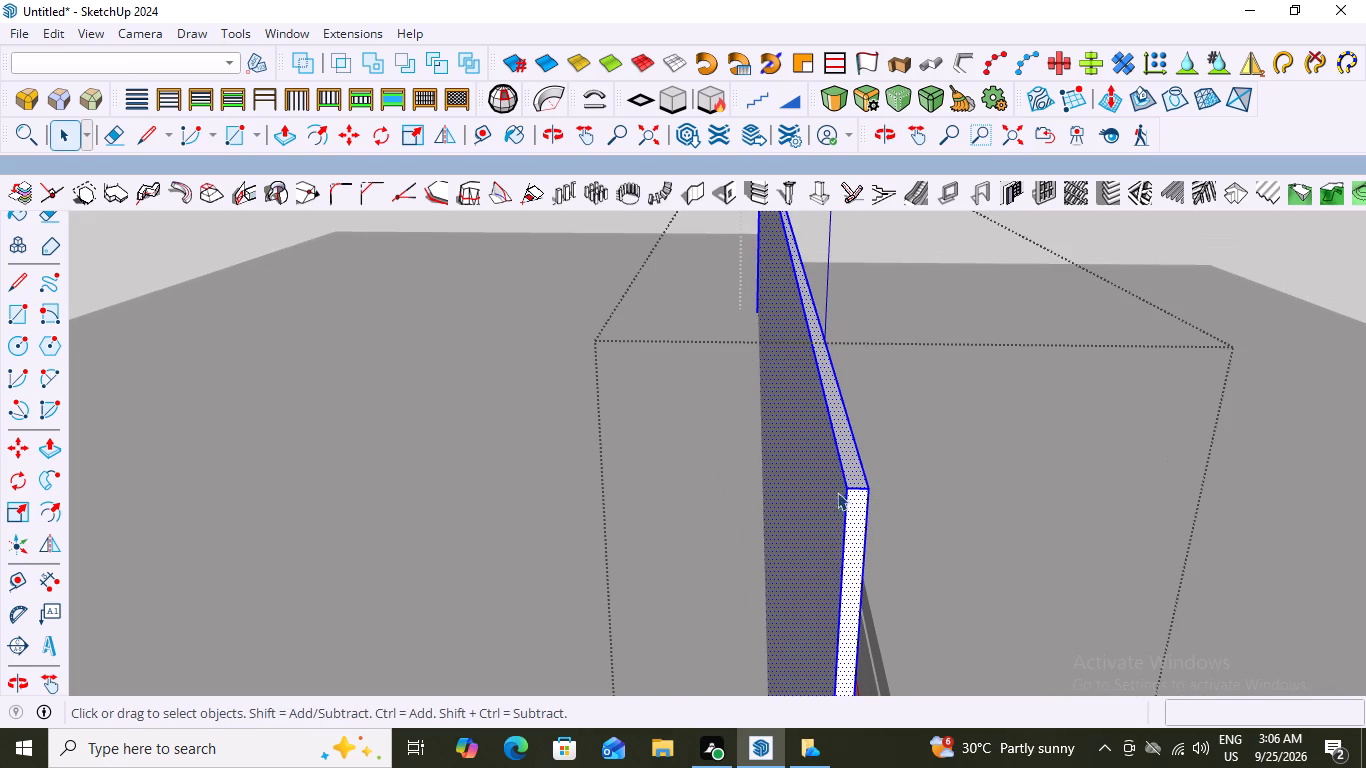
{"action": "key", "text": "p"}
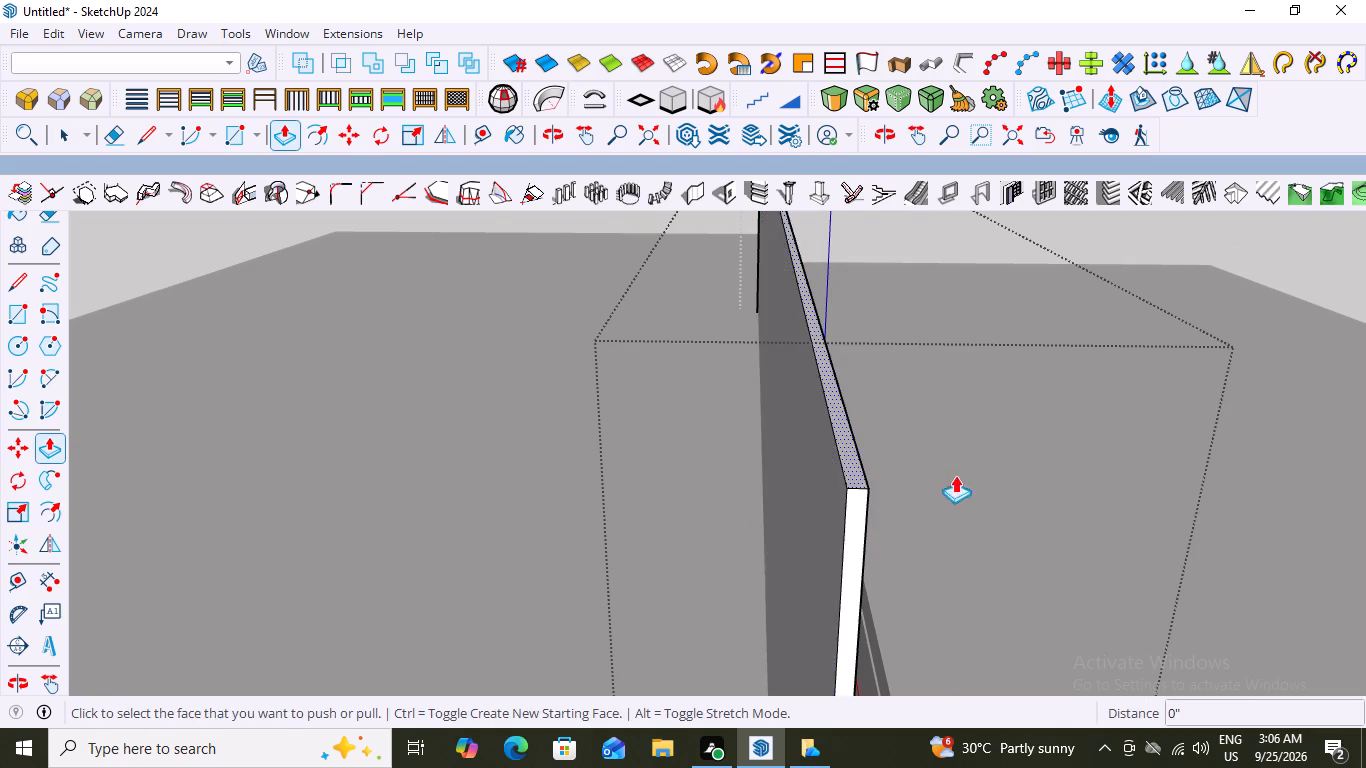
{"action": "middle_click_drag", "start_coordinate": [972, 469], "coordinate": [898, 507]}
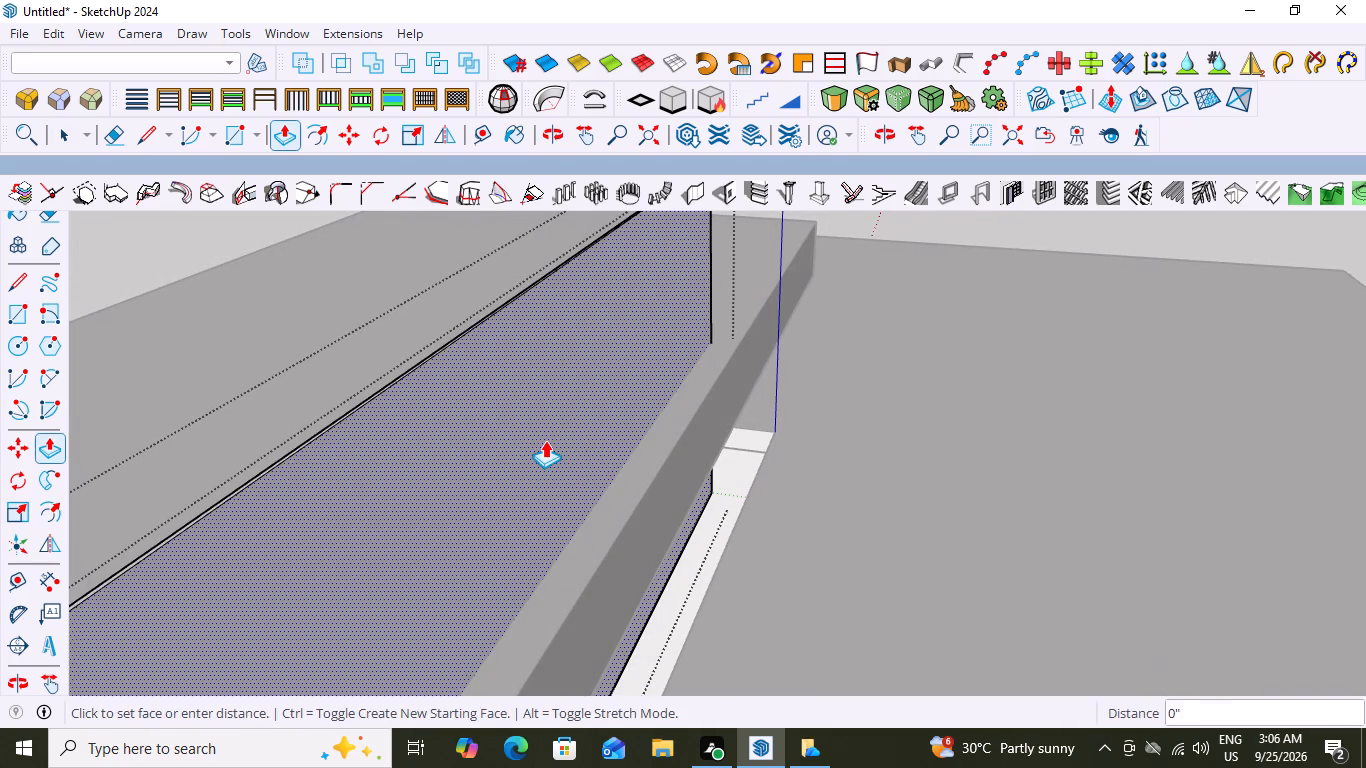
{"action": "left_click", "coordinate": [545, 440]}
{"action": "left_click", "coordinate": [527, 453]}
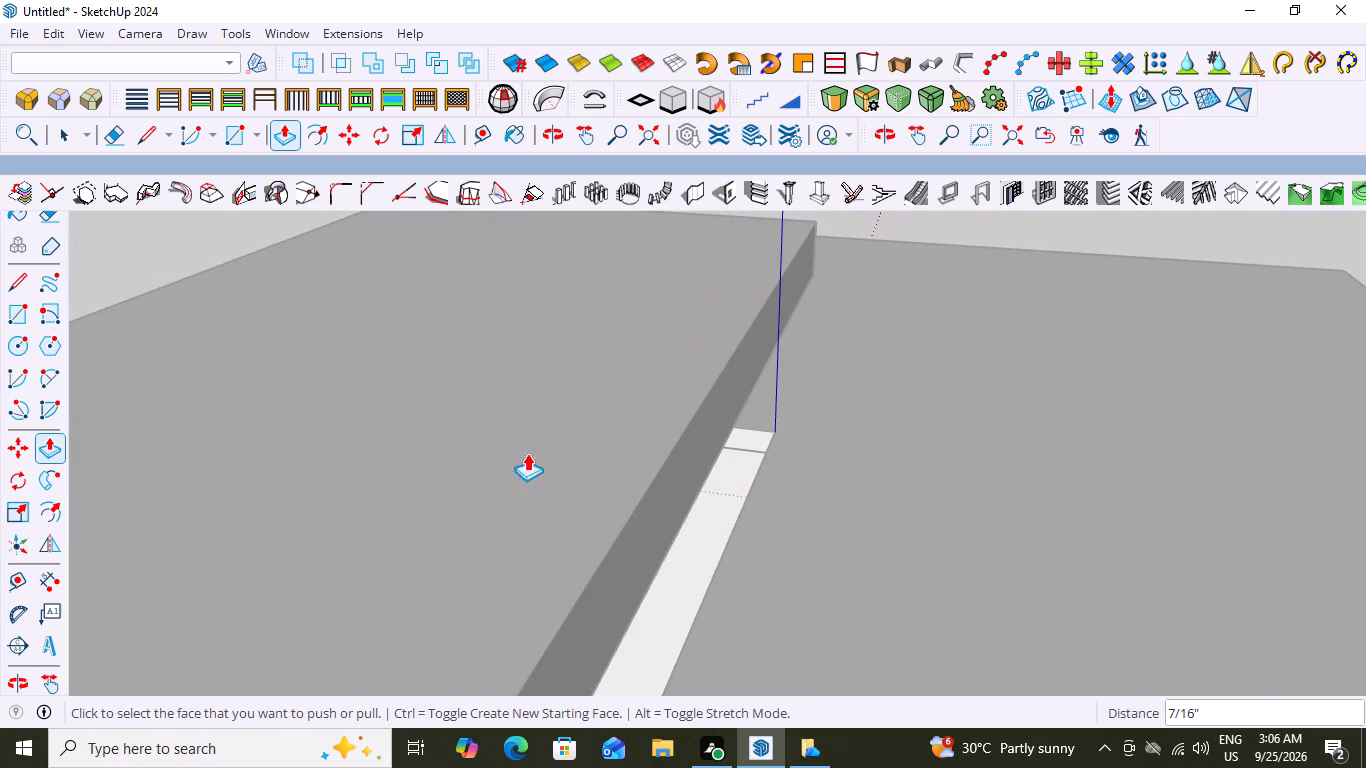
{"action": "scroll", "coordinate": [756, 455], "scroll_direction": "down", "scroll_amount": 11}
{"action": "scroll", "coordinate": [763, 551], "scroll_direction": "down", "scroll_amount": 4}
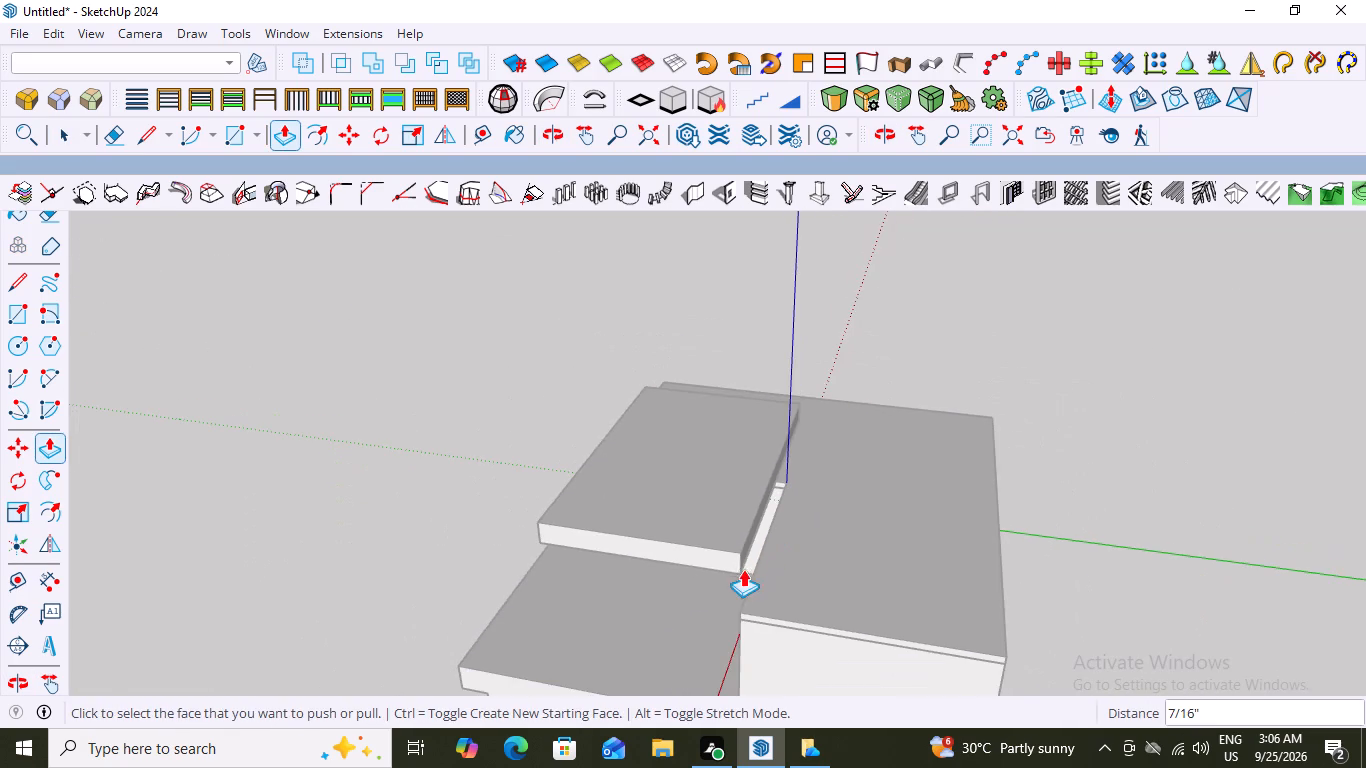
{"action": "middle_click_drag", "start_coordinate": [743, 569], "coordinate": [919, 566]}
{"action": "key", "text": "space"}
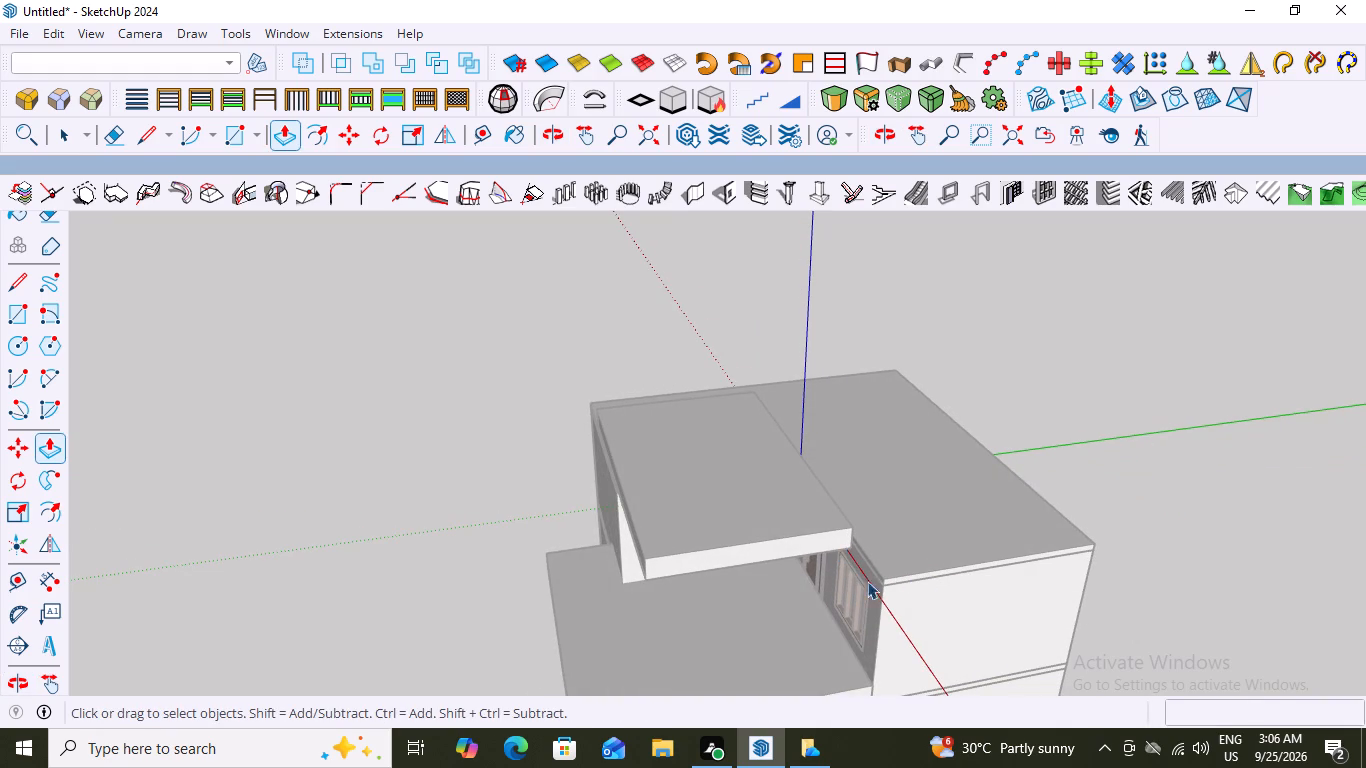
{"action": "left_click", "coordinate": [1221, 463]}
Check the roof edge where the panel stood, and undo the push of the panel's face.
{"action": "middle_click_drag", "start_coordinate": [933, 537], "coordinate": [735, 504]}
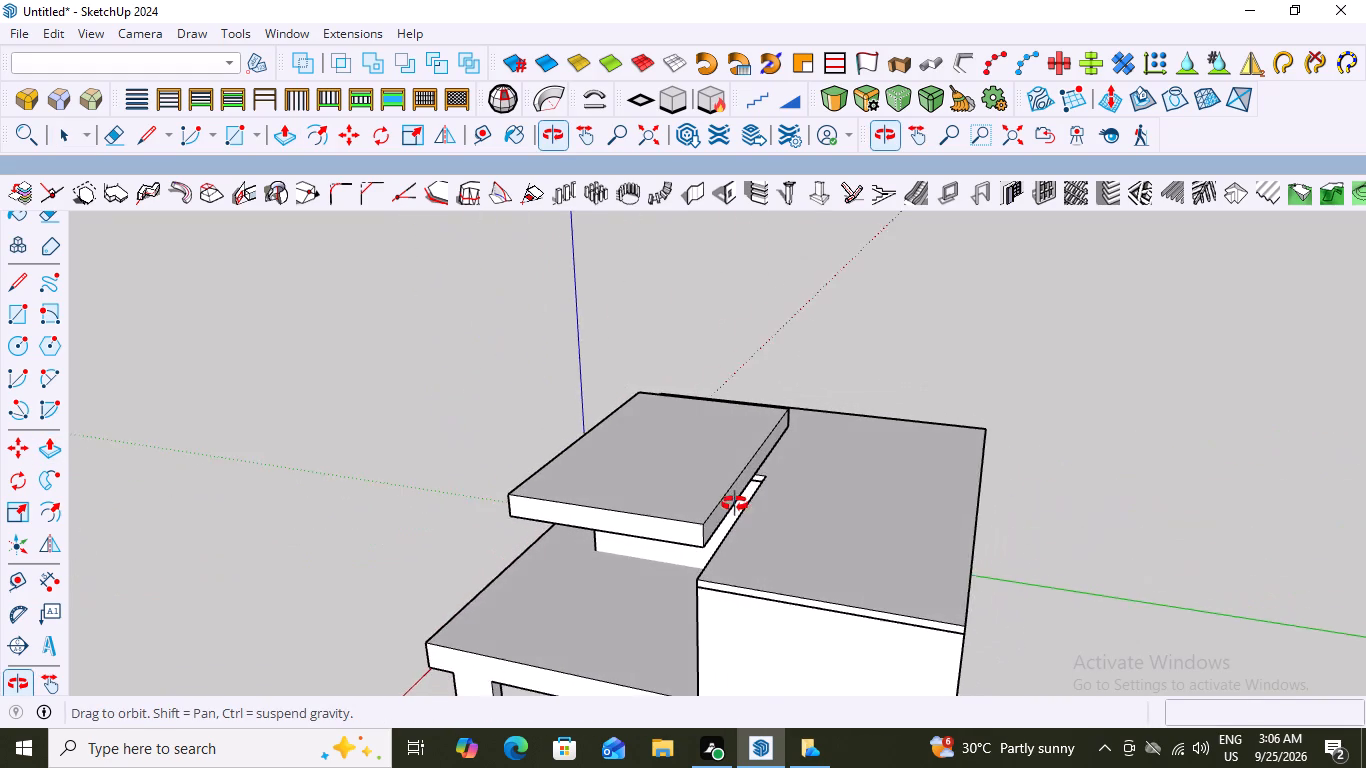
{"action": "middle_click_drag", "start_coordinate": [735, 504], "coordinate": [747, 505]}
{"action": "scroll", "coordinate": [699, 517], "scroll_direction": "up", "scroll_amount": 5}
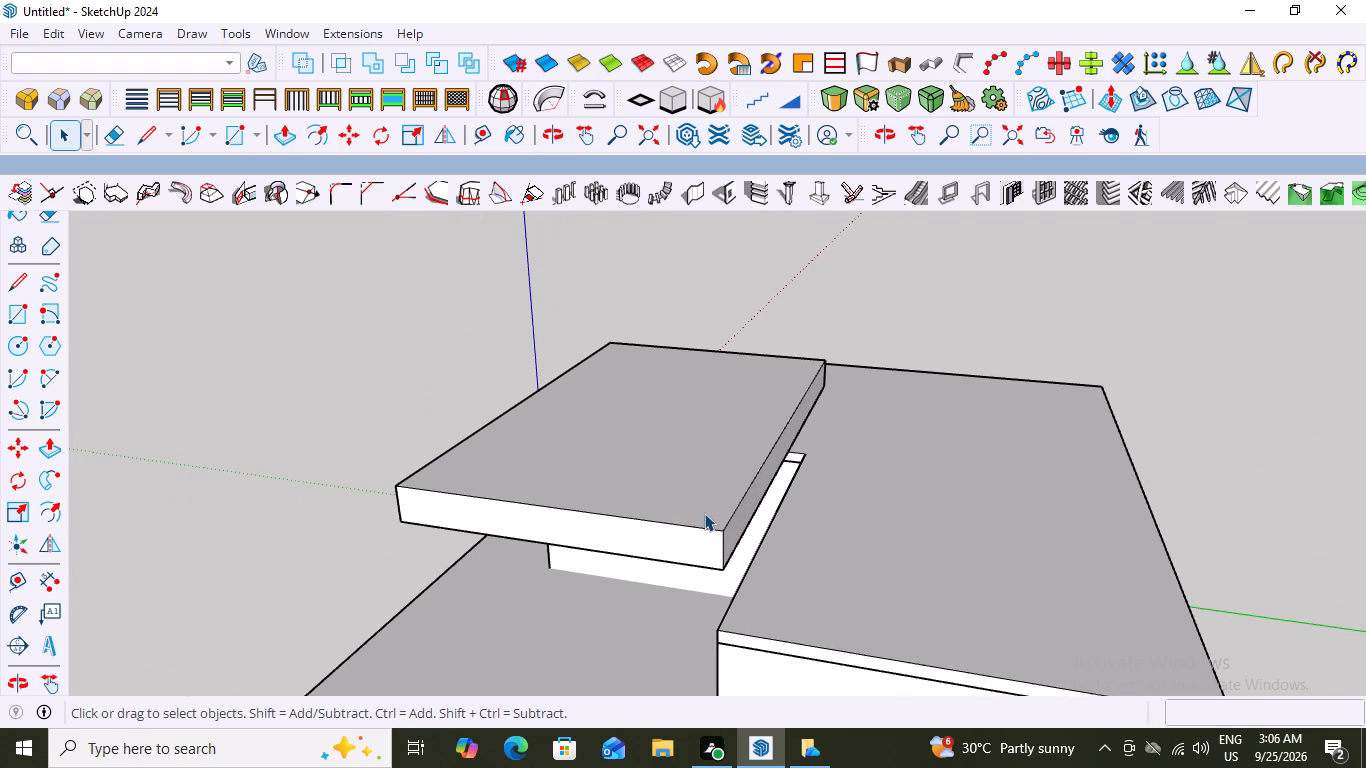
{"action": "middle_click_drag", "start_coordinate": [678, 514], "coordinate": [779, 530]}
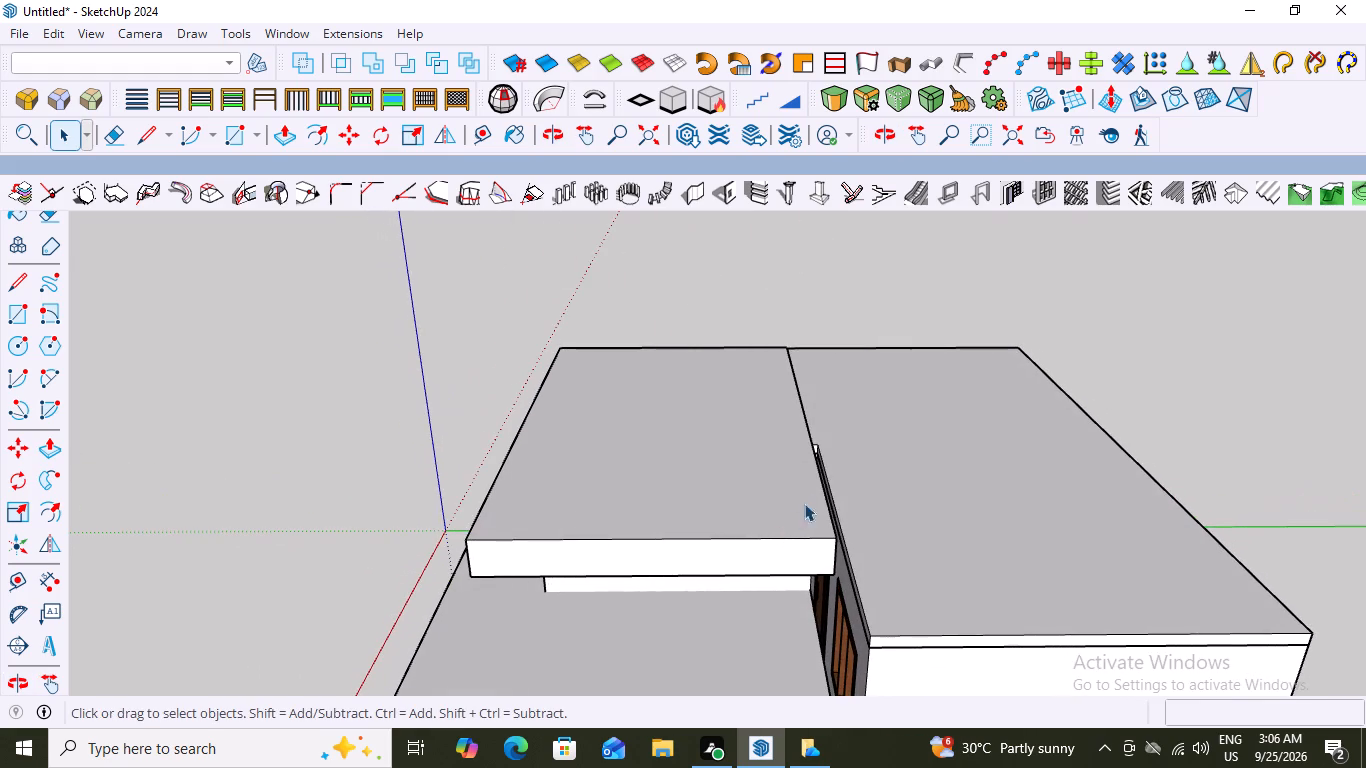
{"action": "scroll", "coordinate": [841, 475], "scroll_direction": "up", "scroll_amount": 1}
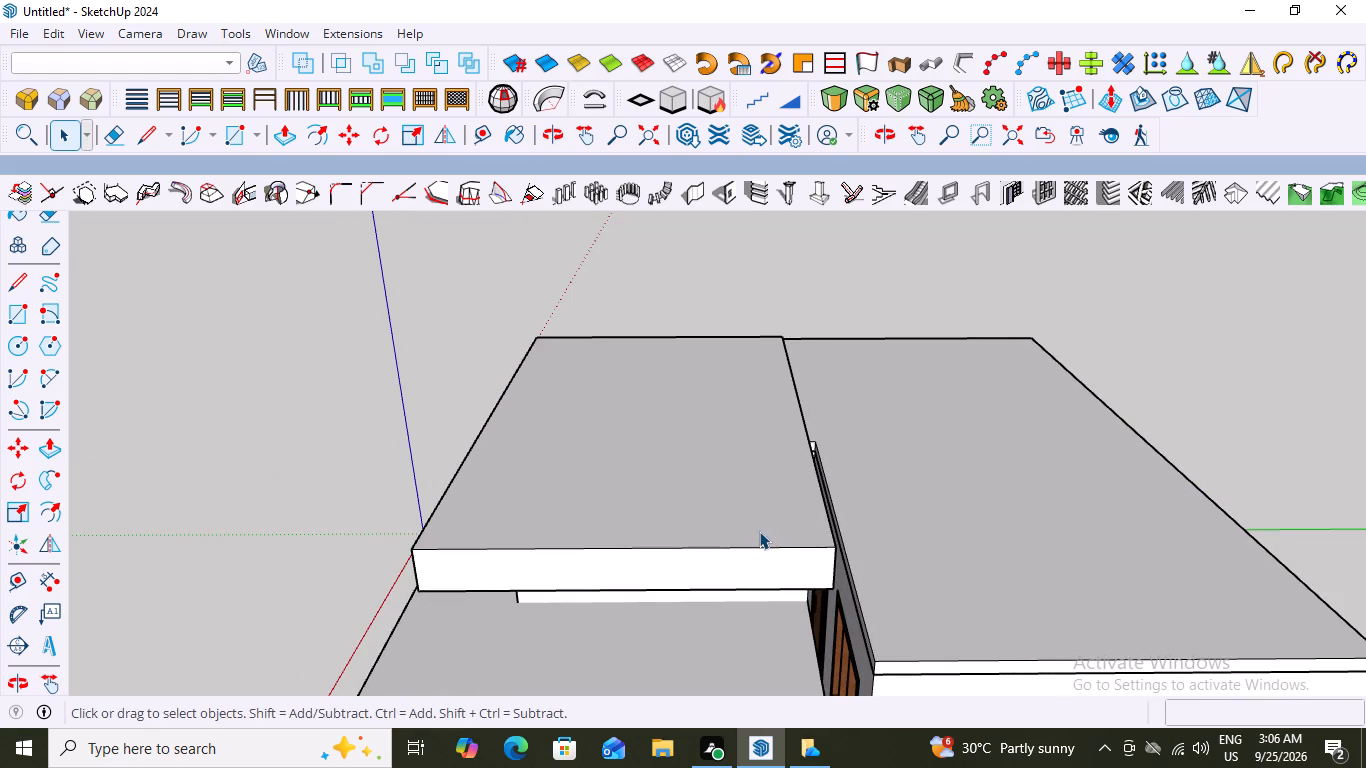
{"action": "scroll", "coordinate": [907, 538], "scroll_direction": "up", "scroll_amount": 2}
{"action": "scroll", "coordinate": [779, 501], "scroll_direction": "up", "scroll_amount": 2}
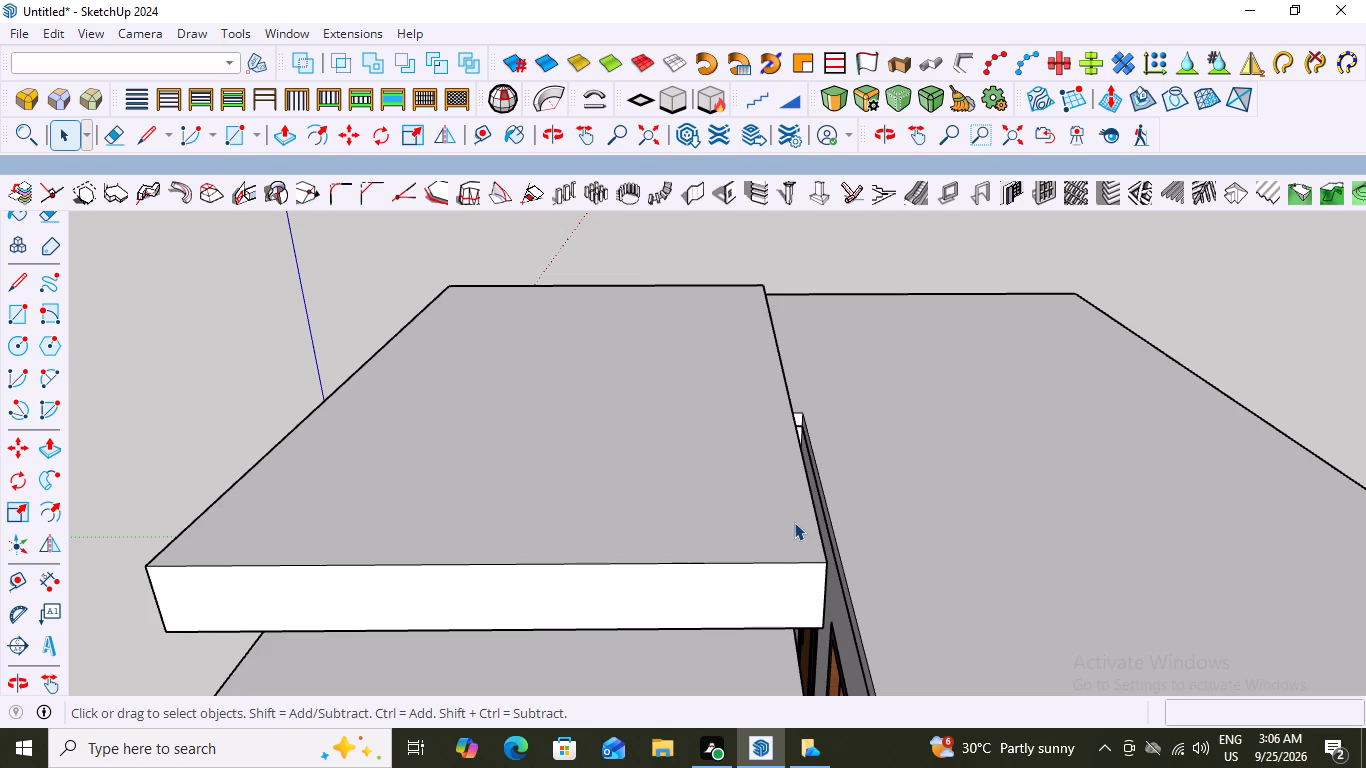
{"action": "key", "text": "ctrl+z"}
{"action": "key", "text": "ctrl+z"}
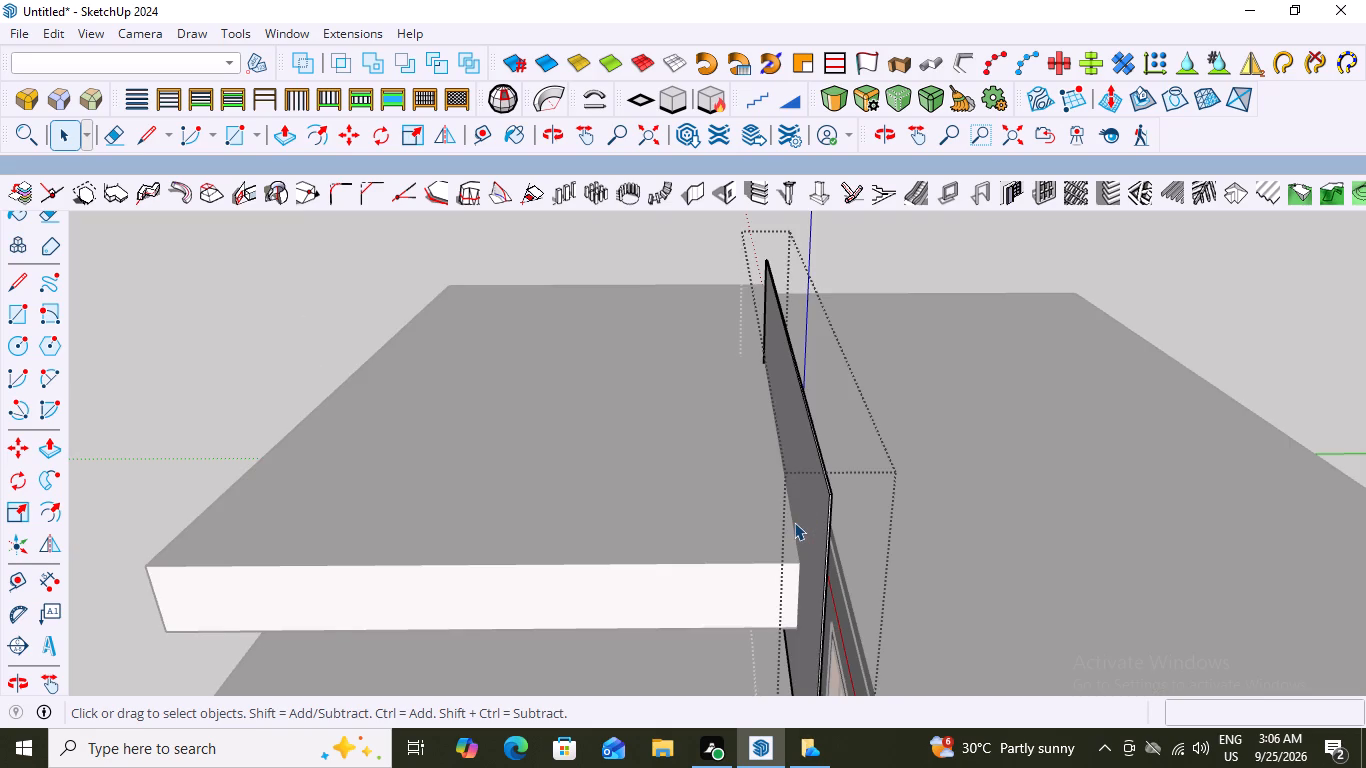
Examine the restored panel from below, from its end and from above, including where it meets the projecting roof slab.
{"action": "scroll", "coordinate": [794, 522], "scroll_direction": "down", "scroll_amount": 4}
{"action": "middle_click_drag", "start_coordinate": [798, 562], "coordinate": [1294, 311]}
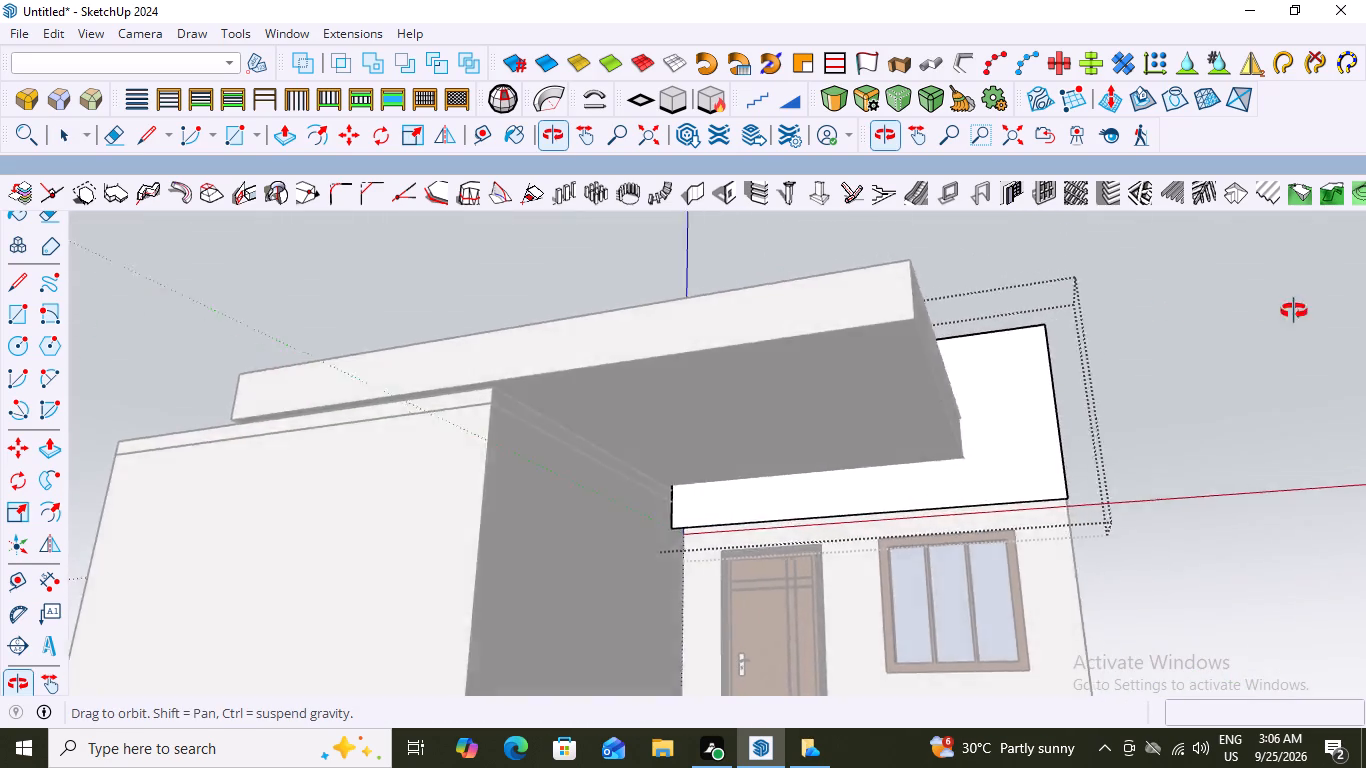
{"action": "middle_click_drag", "start_coordinate": [1294, 311], "coordinate": [1322, 311]}
{"action": "scroll", "coordinate": [1014, 498], "scroll_direction": "up", "scroll_amount": 2}
{"action": "middle_click_drag", "start_coordinate": [1078, 487], "coordinate": [730, 535]}
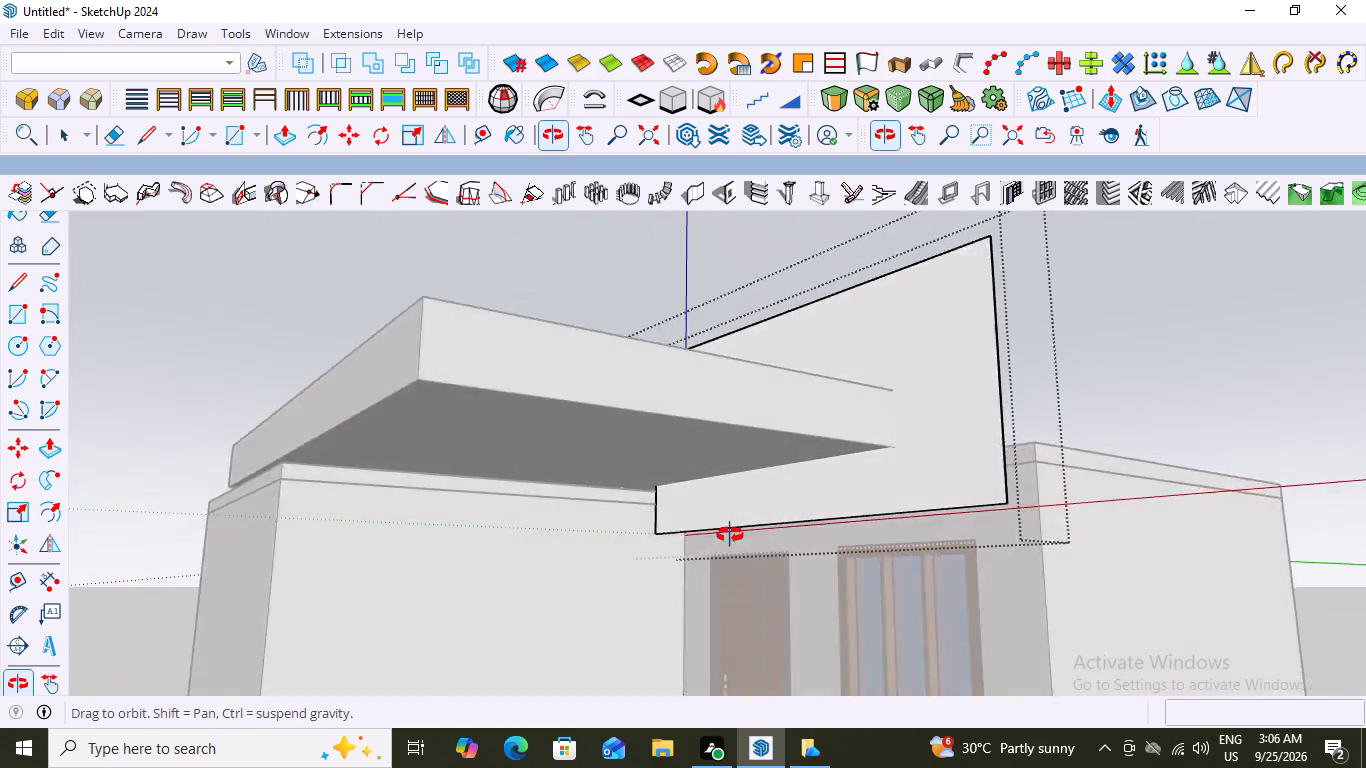
{"action": "middle_click_drag", "start_coordinate": [730, 535], "coordinate": [567, 593]}
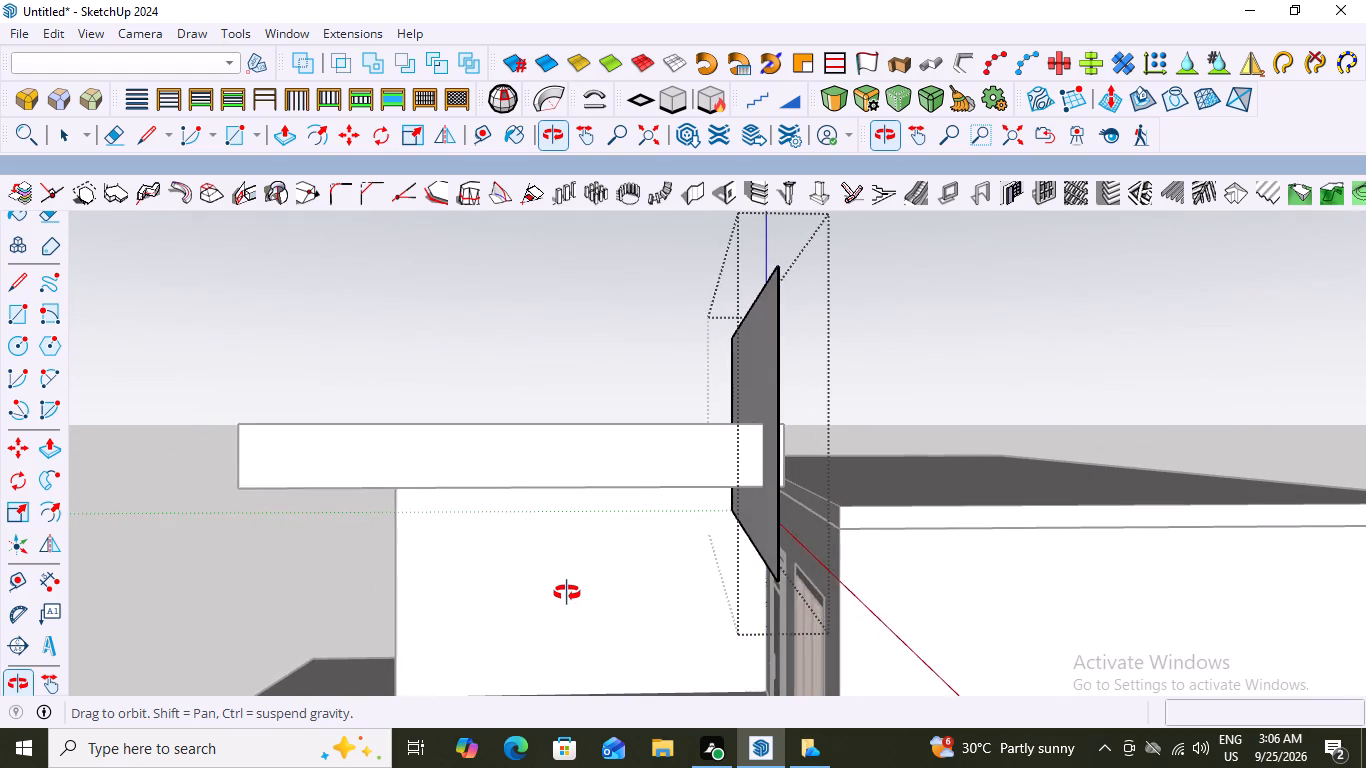
{"action": "middle_click_drag", "start_coordinate": [567, 593], "coordinate": [544, 591]}
{"action": "scroll", "coordinate": [737, 502], "scroll_direction": "up", "scroll_amount": 2}
{"action": "middle_click_drag", "start_coordinate": [717, 470], "coordinate": [762, 500]}
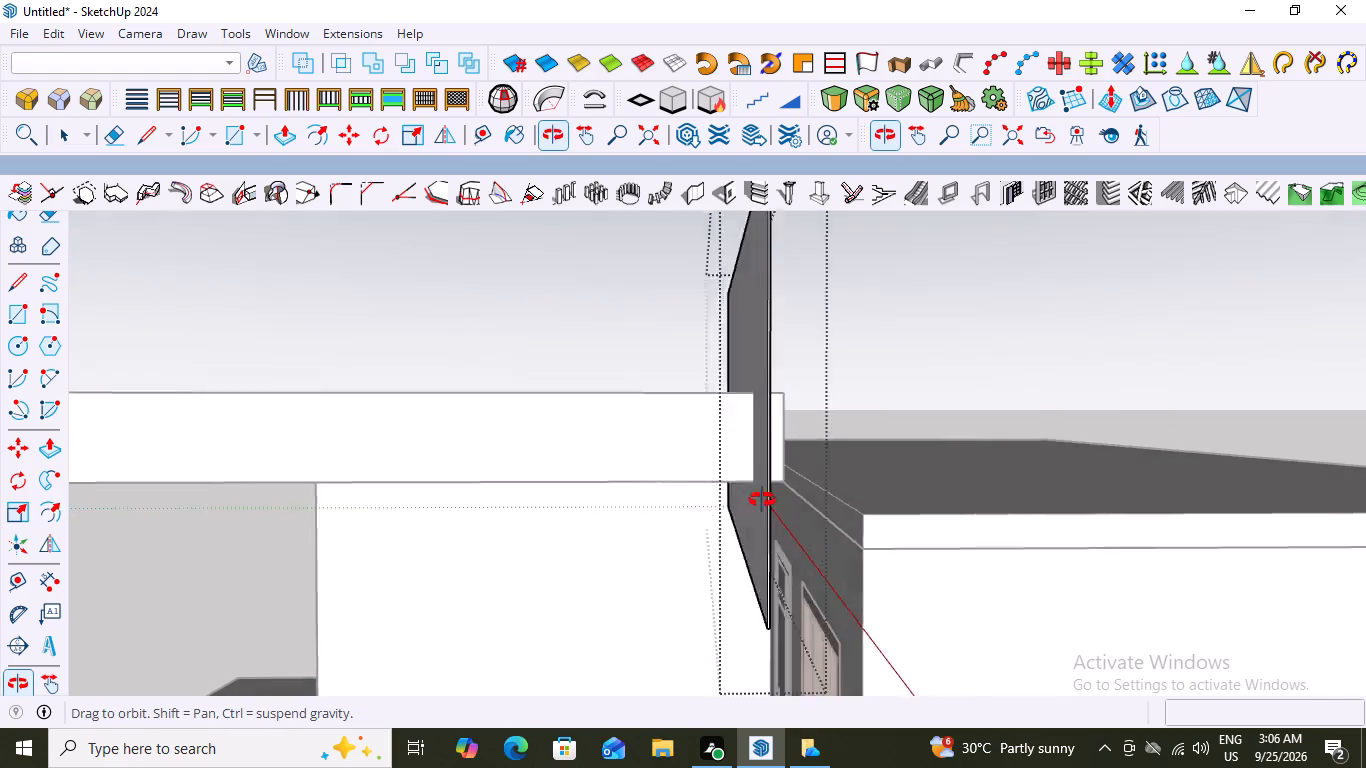
{"action": "middle_click_drag", "start_coordinate": [762, 500], "coordinate": [843, 545]}
{"action": "scroll", "coordinate": [847, 546], "scroll_direction": "down", "scroll_amount": 9}
{"action": "middle_click_drag", "start_coordinate": [754, 418], "coordinate": [983, 453]}
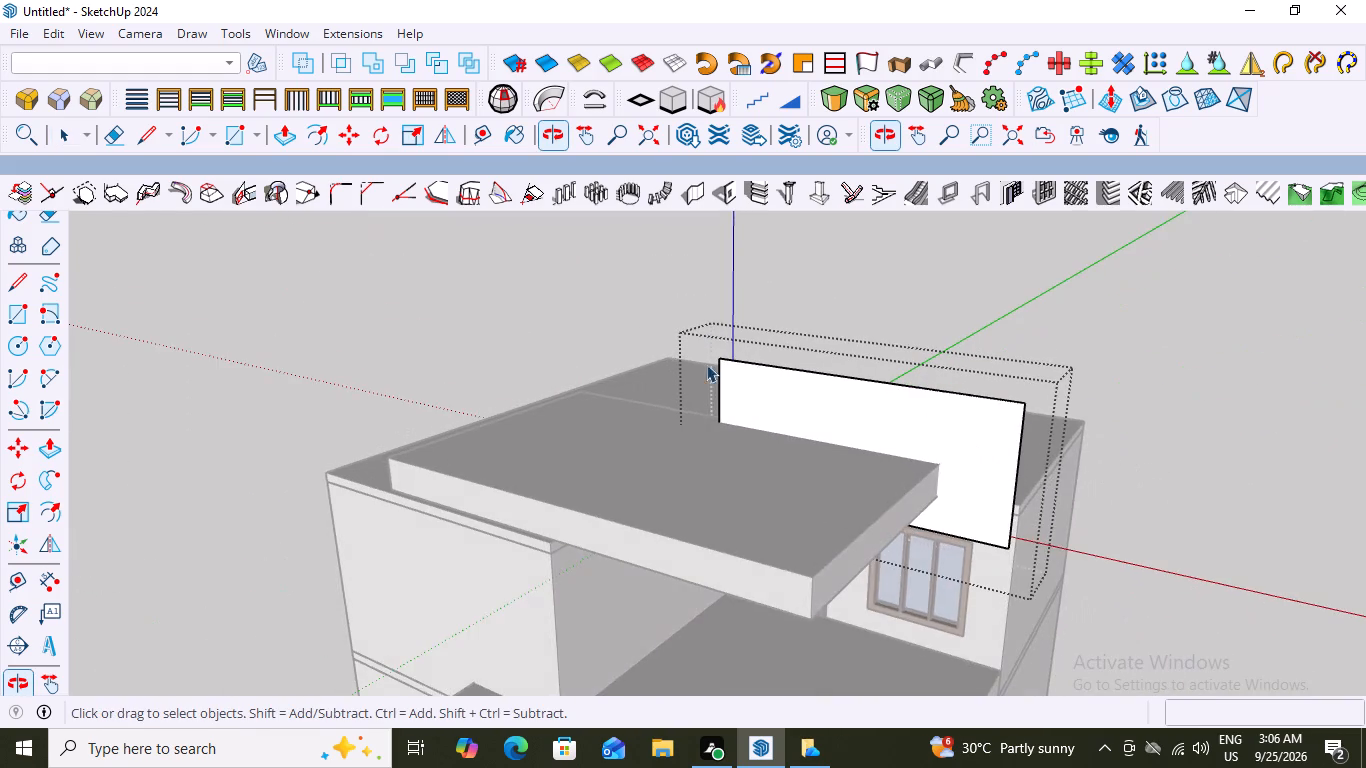
{"action": "scroll", "coordinate": [698, 367], "scroll_direction": "up", "scroll_amount": 2}
{"action": "scroll", "coordinate": [826, 416], "scroll_direction": "down", "scroll_amount": 3}
{"action": "scroll", "coordinate": [638, 496], "scroll_direction": "down", "scroll_amount": 3}
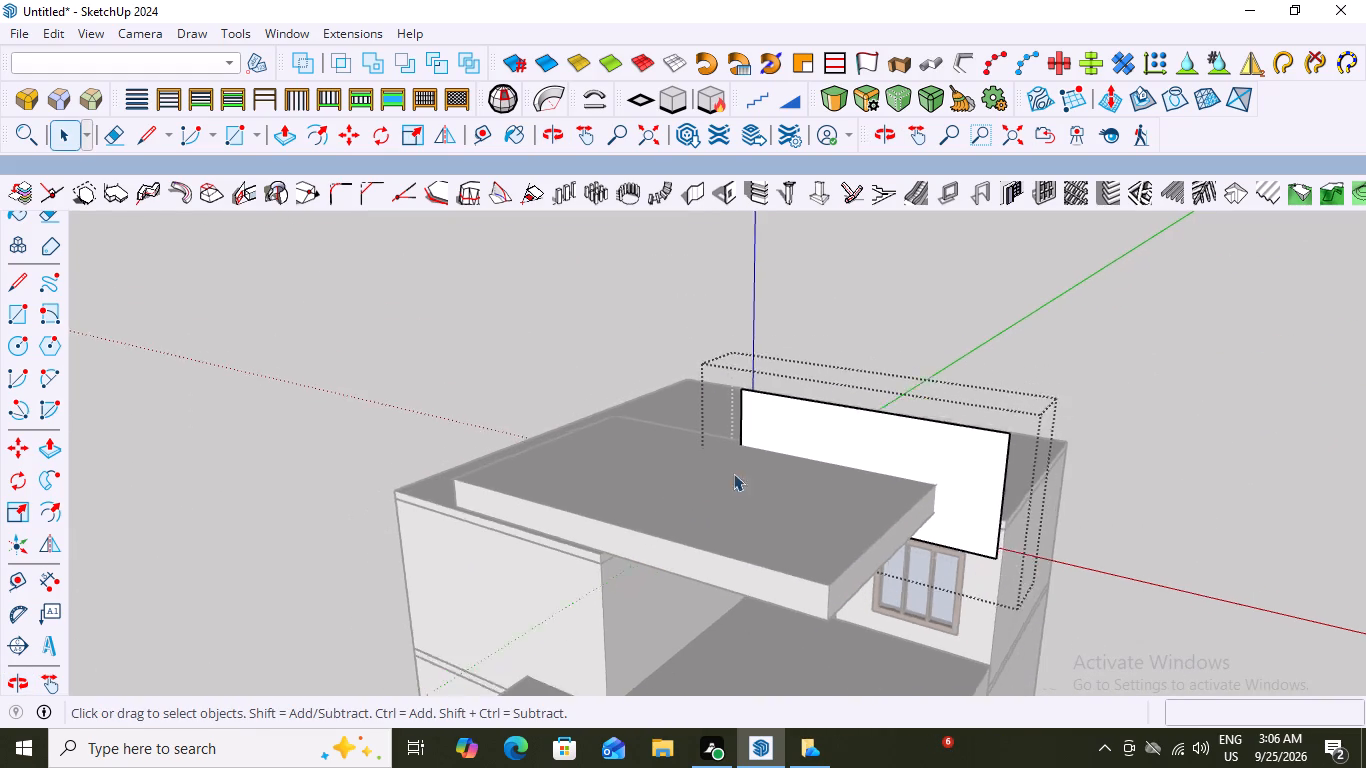
{"action": "scroll", "coordinate": [733, 473], "scroll_direction": "down", "scroll_amount": 1}
{"action": "scroll", "coordinate": [922, 447], "scroll_direction": "up", "scroll_amount": 3}
{"action": "middle_click_drag", "start_coordinate": [971, 464], "coordinate": [845, 499]}
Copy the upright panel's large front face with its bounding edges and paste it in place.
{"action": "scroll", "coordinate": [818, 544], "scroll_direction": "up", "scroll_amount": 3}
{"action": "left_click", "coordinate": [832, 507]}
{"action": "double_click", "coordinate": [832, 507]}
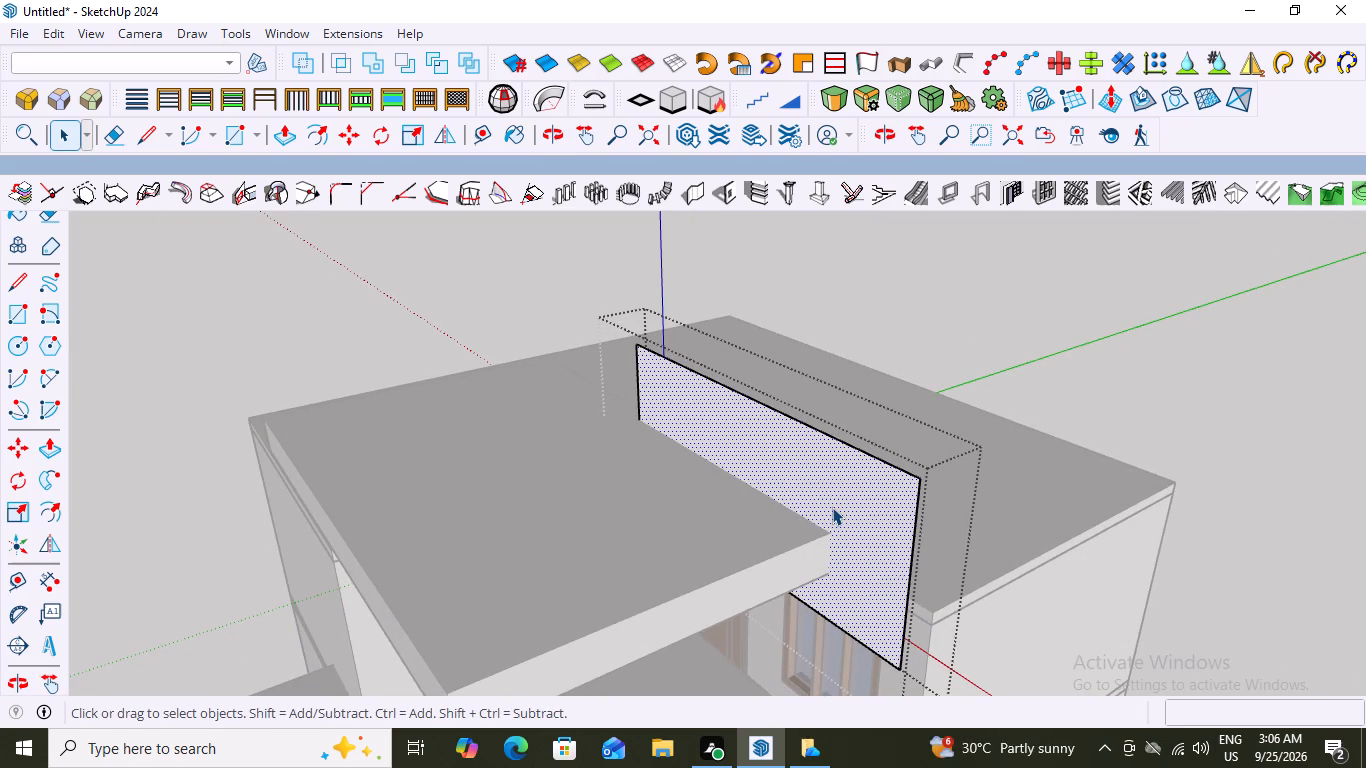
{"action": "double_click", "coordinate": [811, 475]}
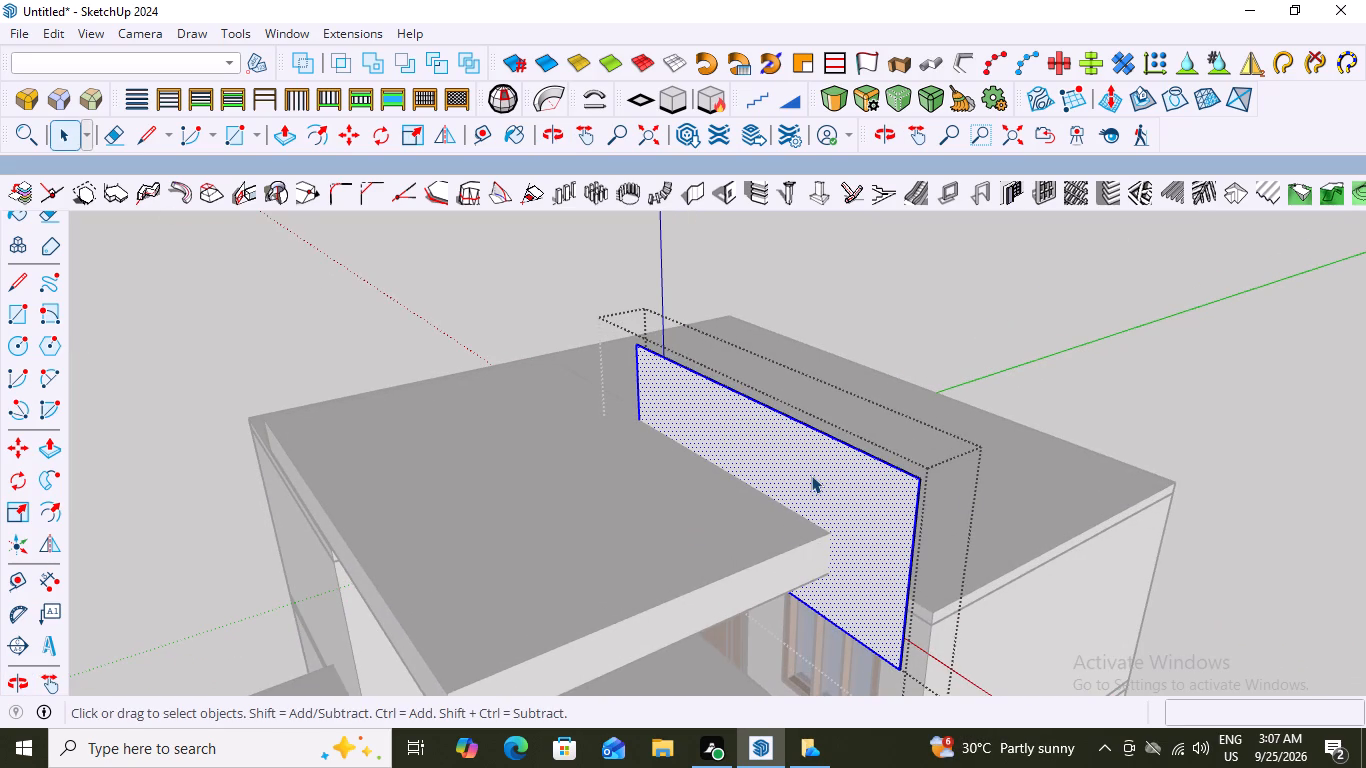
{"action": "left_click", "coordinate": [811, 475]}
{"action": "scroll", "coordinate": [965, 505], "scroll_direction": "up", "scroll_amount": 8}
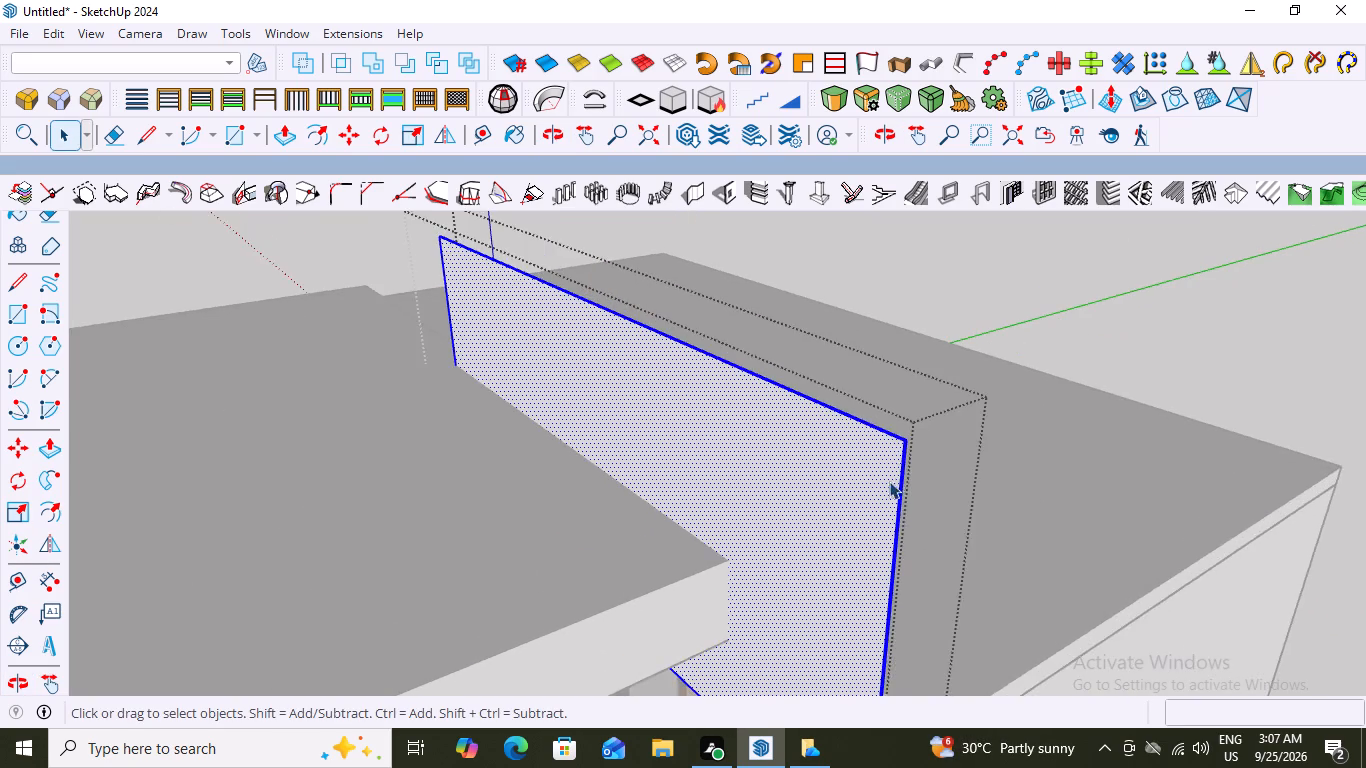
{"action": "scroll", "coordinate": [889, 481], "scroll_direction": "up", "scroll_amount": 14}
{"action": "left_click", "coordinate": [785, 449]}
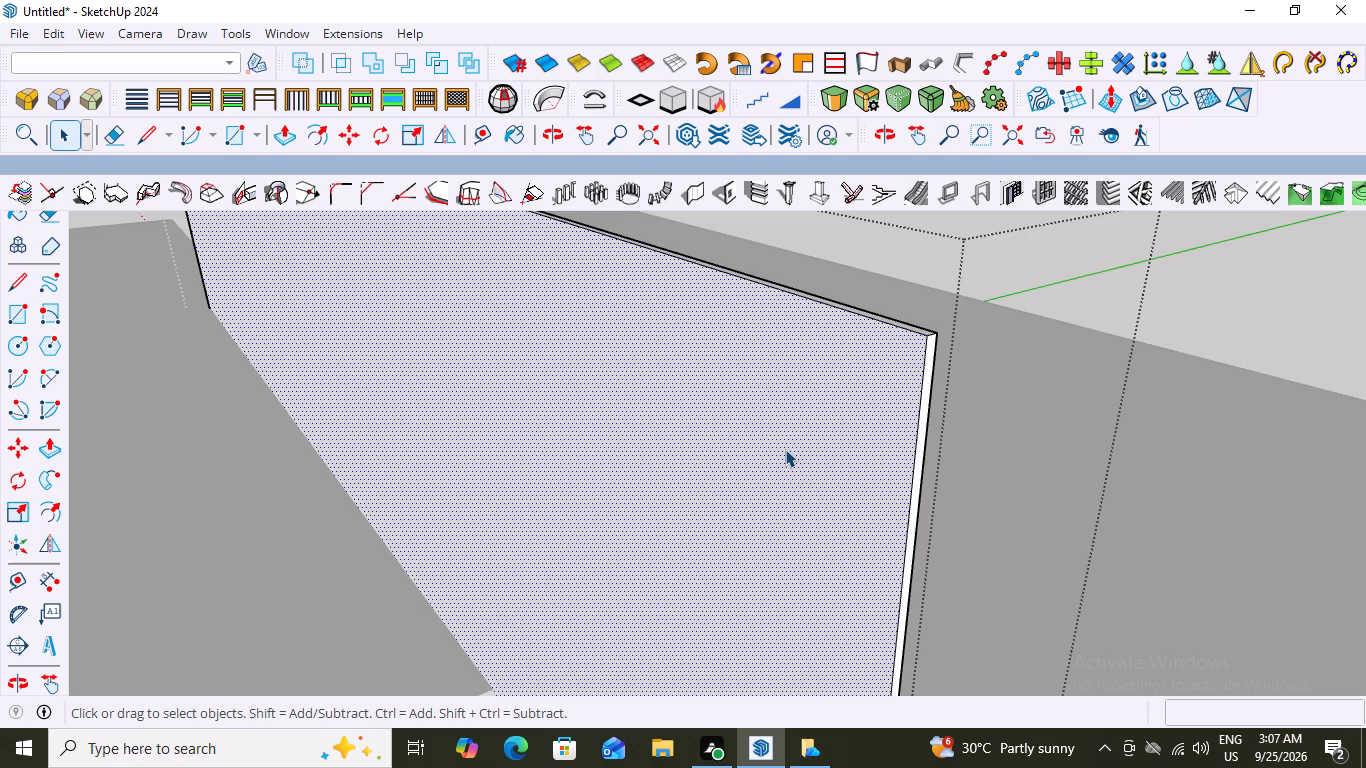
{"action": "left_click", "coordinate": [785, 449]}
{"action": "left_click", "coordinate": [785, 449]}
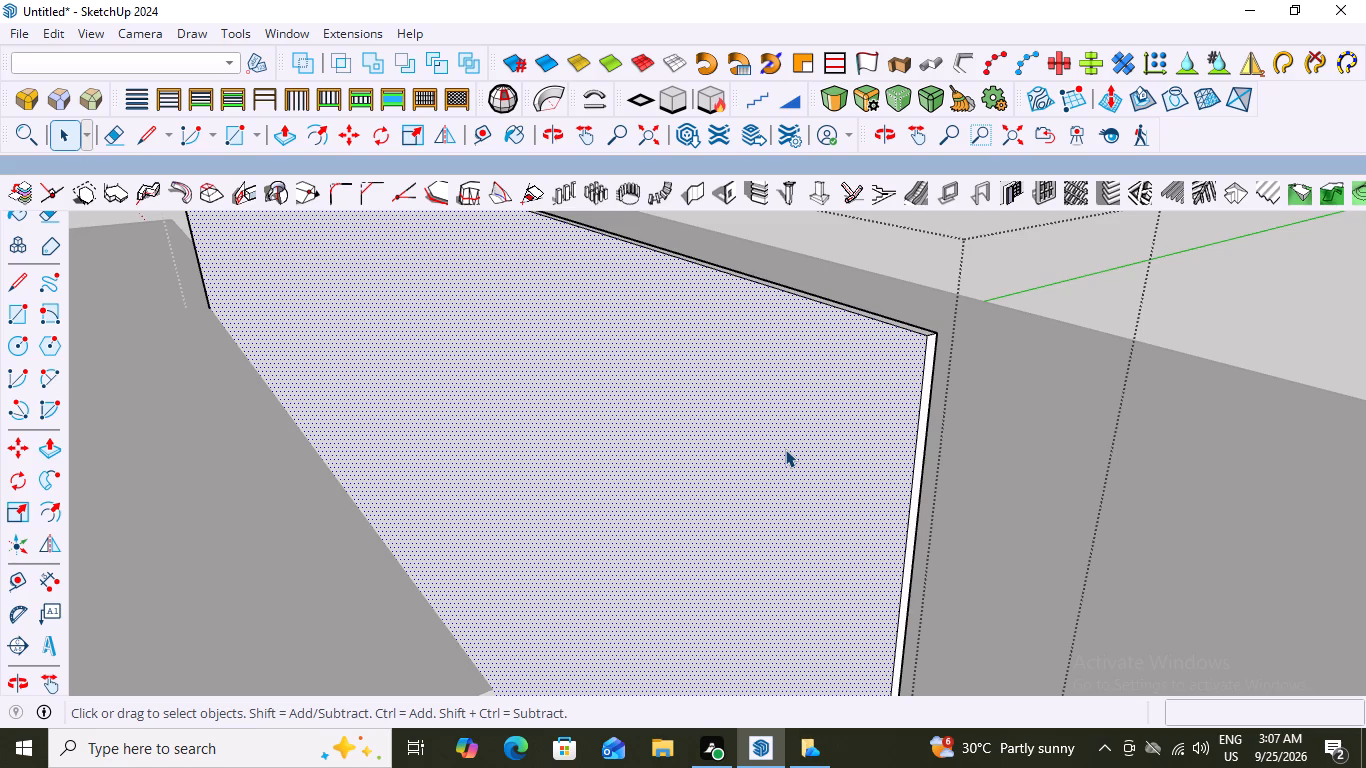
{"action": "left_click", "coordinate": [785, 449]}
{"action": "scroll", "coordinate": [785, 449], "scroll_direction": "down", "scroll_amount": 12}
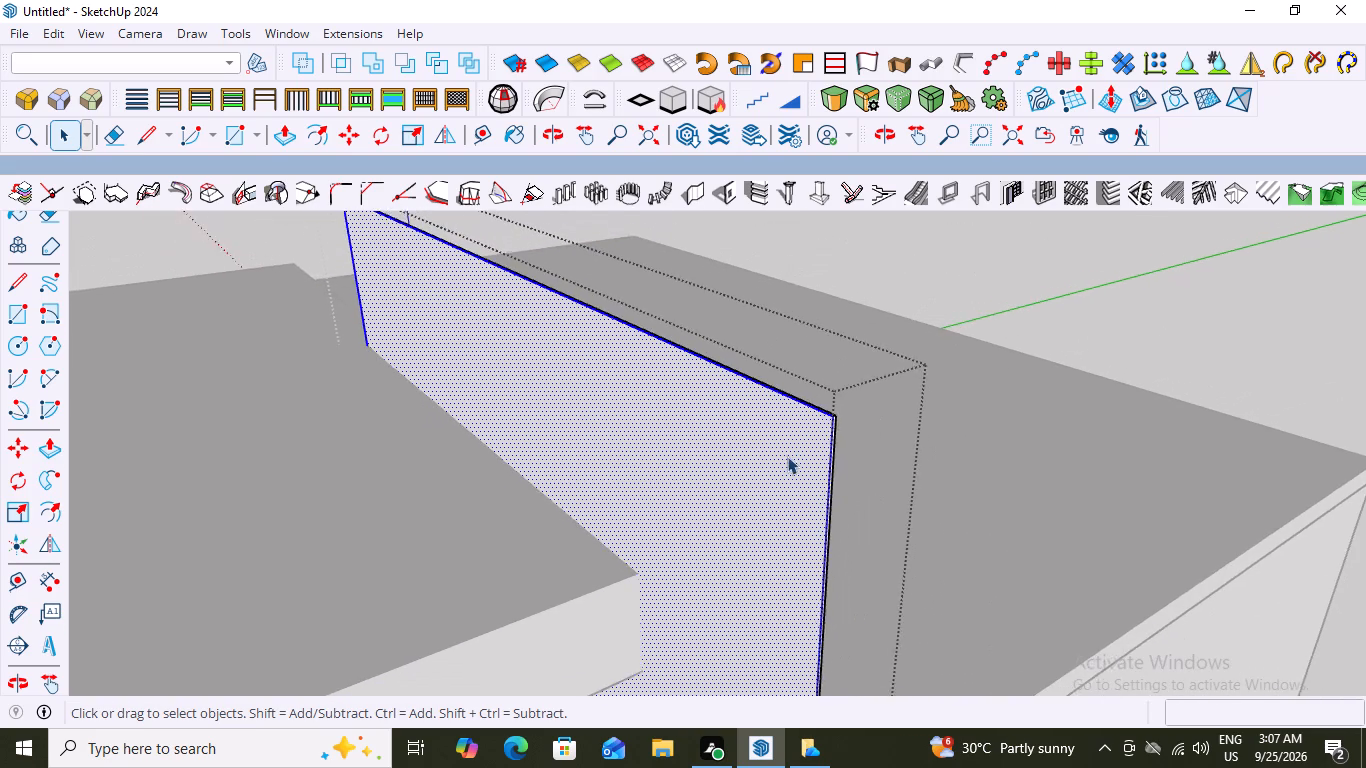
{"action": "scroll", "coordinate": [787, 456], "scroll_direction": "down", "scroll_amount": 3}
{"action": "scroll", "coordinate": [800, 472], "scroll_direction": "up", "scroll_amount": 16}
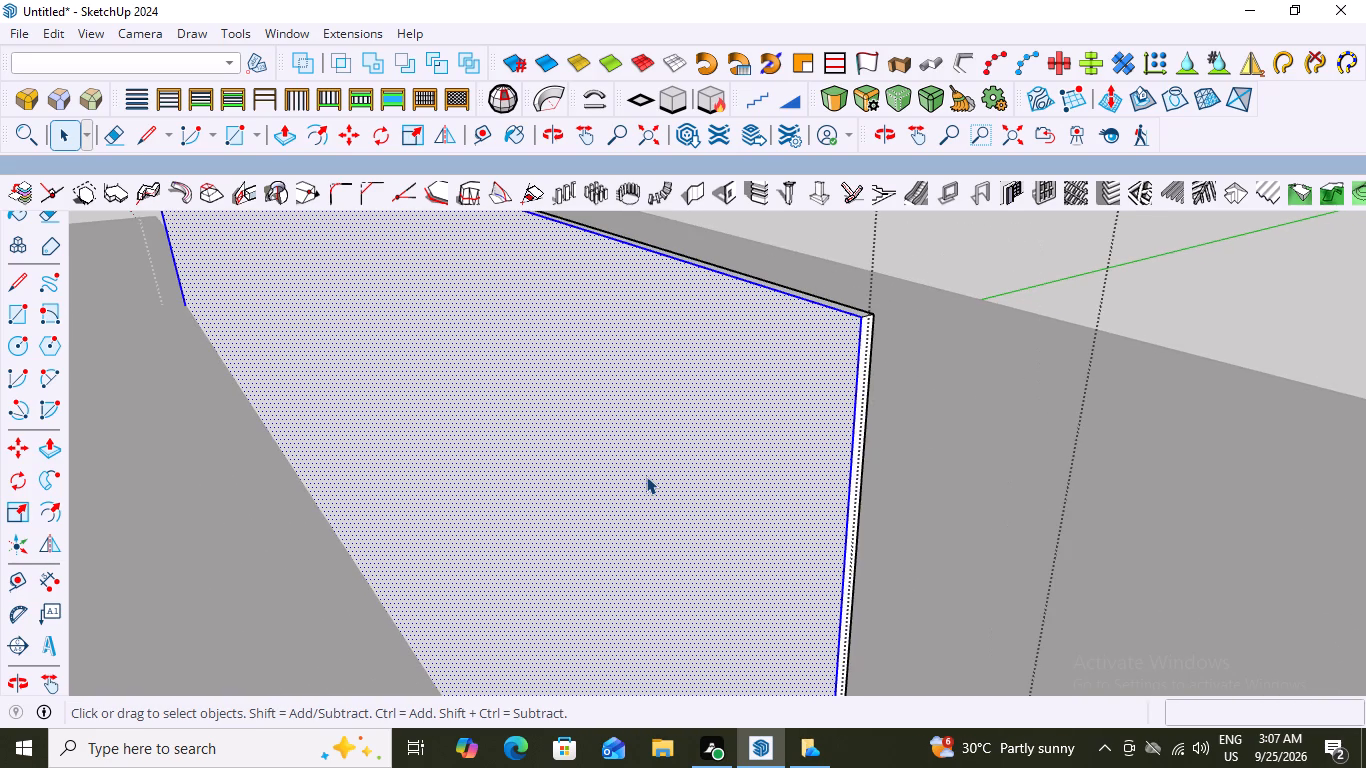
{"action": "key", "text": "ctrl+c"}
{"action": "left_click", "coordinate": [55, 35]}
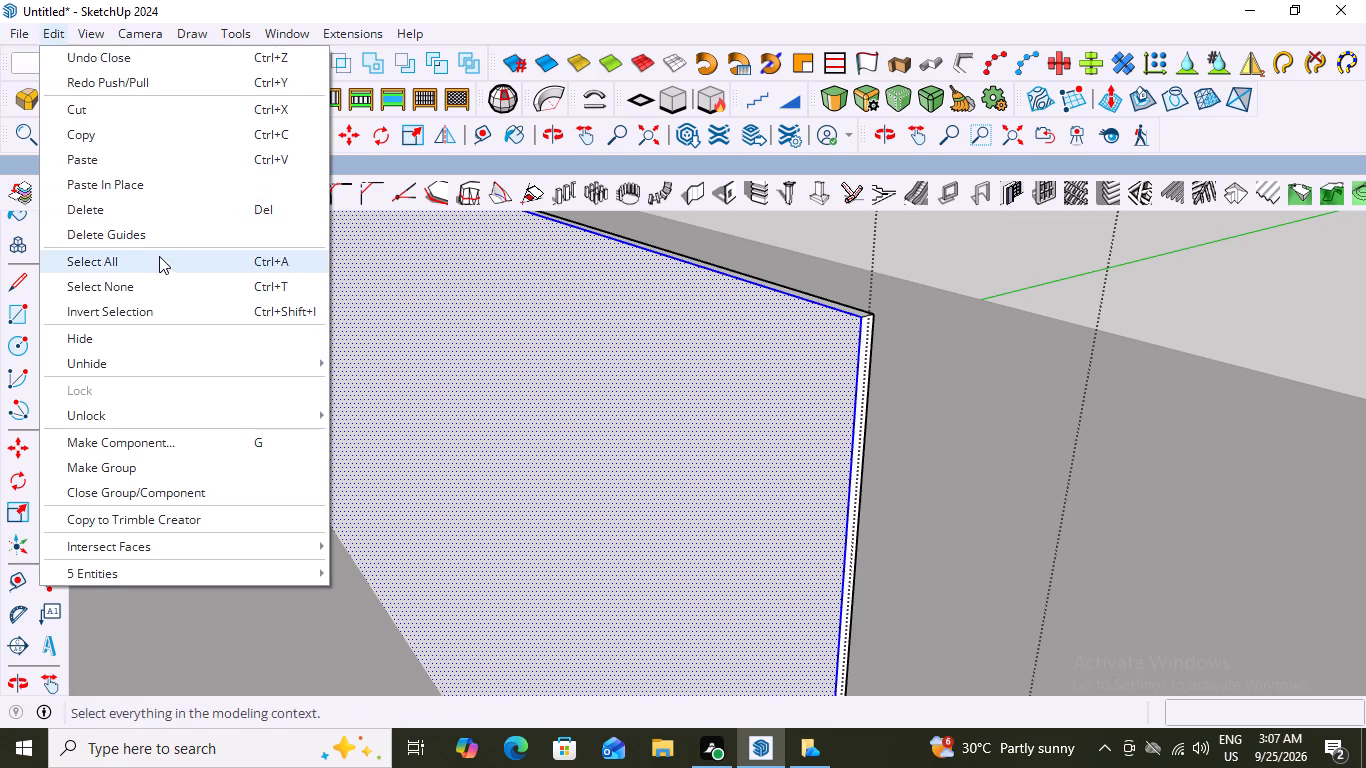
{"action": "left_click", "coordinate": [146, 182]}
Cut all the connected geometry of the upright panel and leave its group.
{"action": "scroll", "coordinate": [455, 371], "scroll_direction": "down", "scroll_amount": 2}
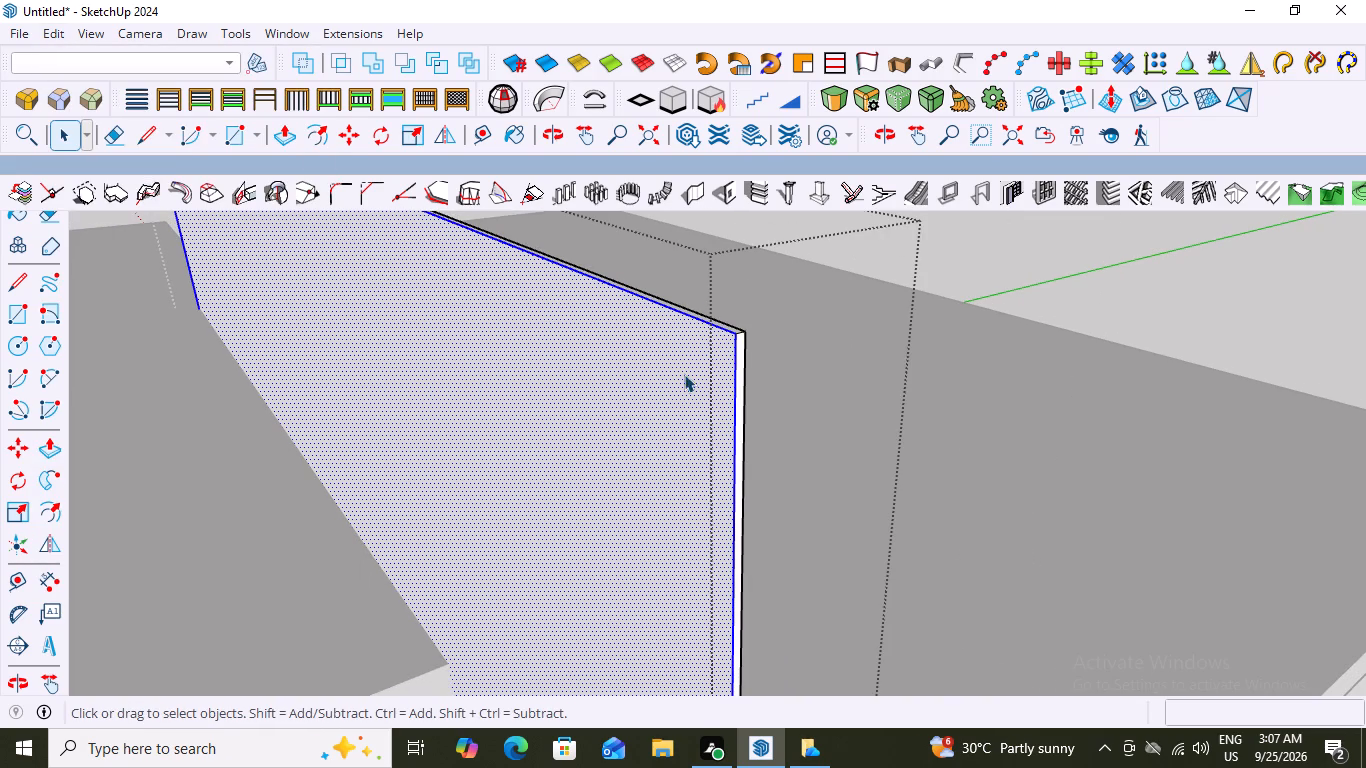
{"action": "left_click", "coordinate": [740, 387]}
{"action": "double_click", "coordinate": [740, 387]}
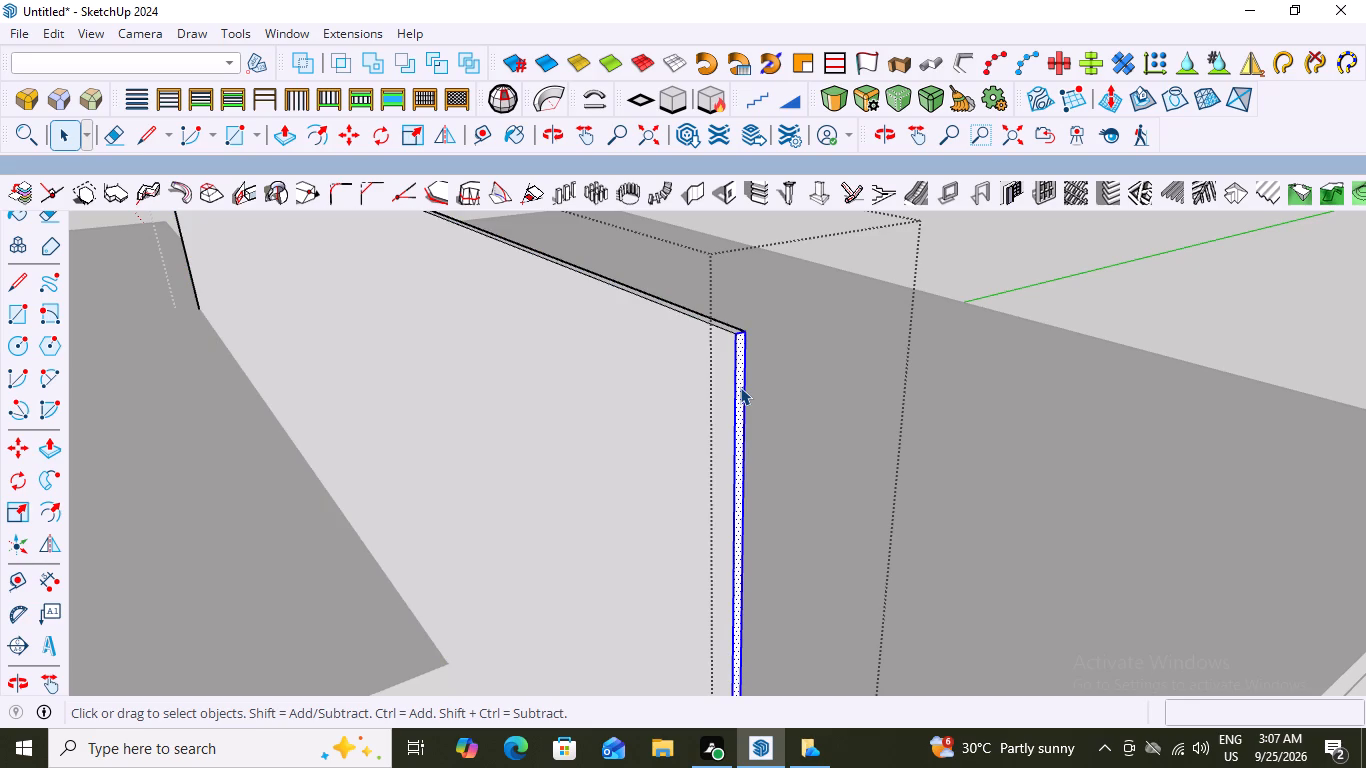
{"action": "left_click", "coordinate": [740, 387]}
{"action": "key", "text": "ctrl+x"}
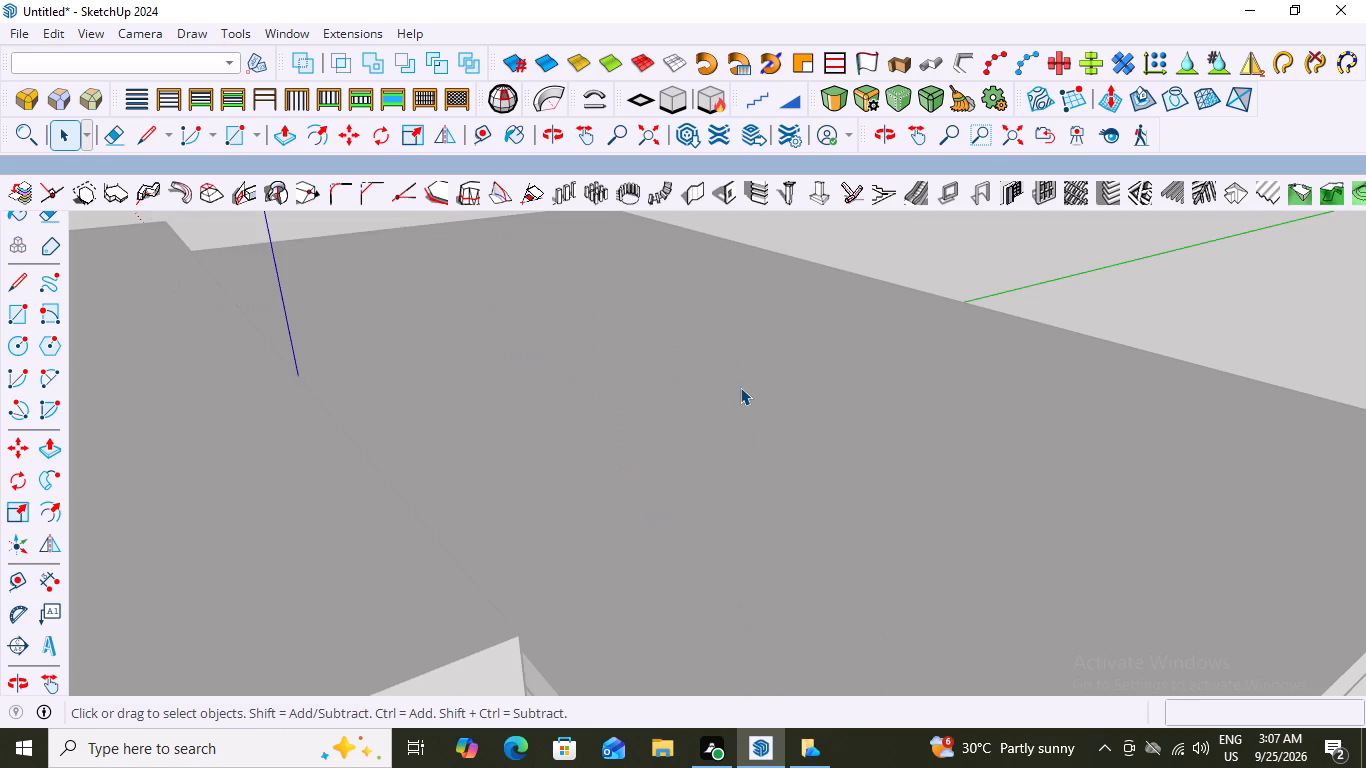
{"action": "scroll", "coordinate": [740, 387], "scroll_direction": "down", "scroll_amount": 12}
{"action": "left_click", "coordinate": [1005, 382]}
Examine the roof edge and the gap beside the projecting slab where the panel stood, from above and from the front.
{"action": "middle_click_drag", "start_coordinate": [705, 476], "coordinate": [553, 485]}
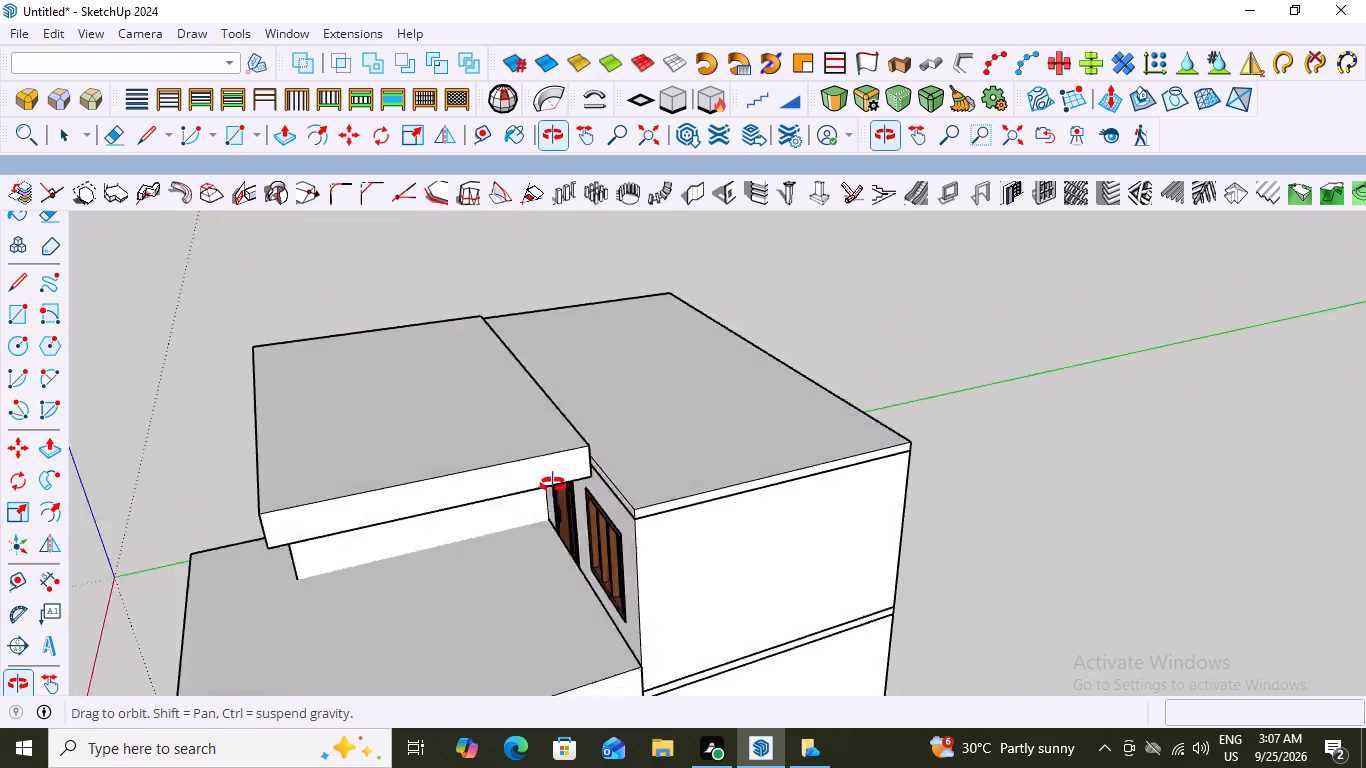
{"action": "middle_click_drag", "start_coordinate": [553, 485], "coordinate": [481, 473]}
{"action": "scroll", "coordinate": [502, 425], "scroll_direction": "up", "scroll_amount": 6}
{"action": "scroll", "coordinate": [498, 420], "scroll_direction": "down", "scroll_amount": 2}
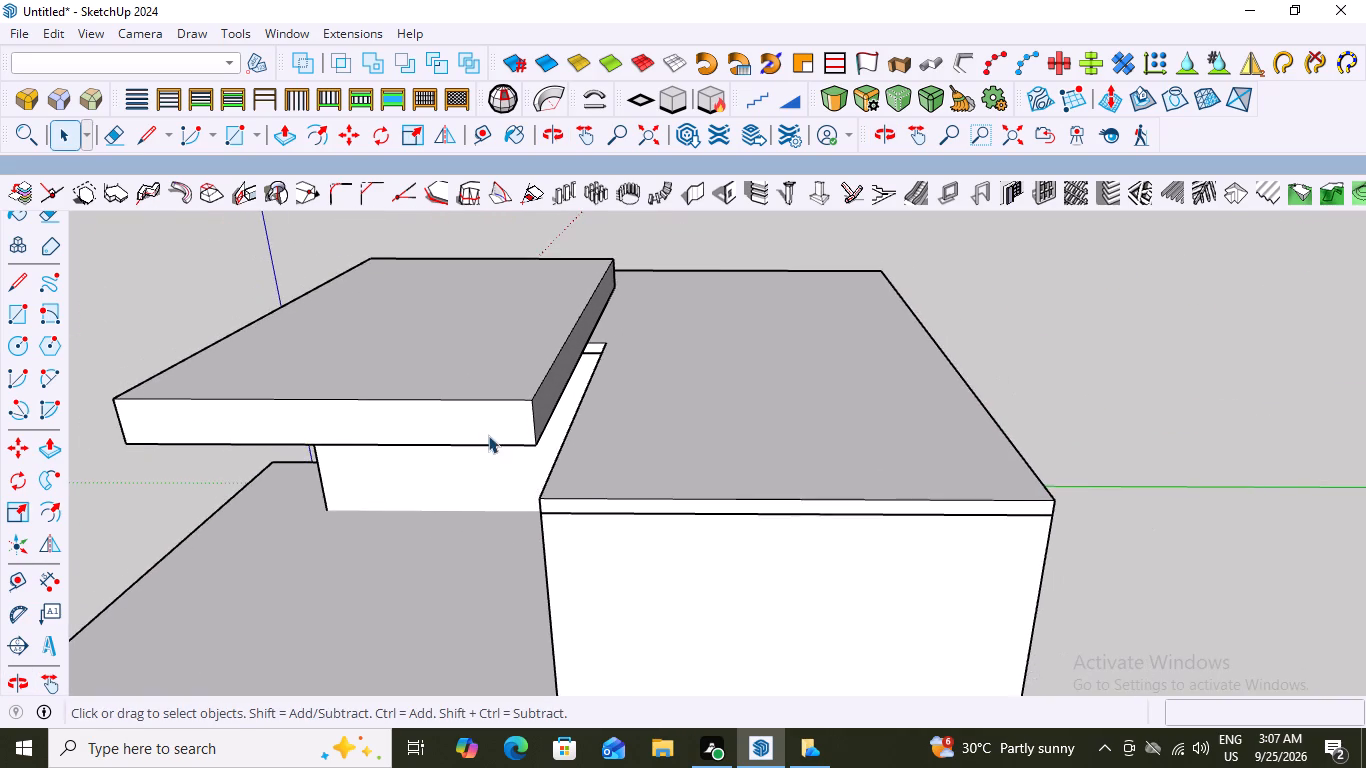
{"action": "middle_click_drag", "start_coordinate": [489, 437], "coordinate": [584, 516]}
{"action": "scroll", "coordinate": [600, 365], "scroll_direction": "up", "scroll_amount": 5}
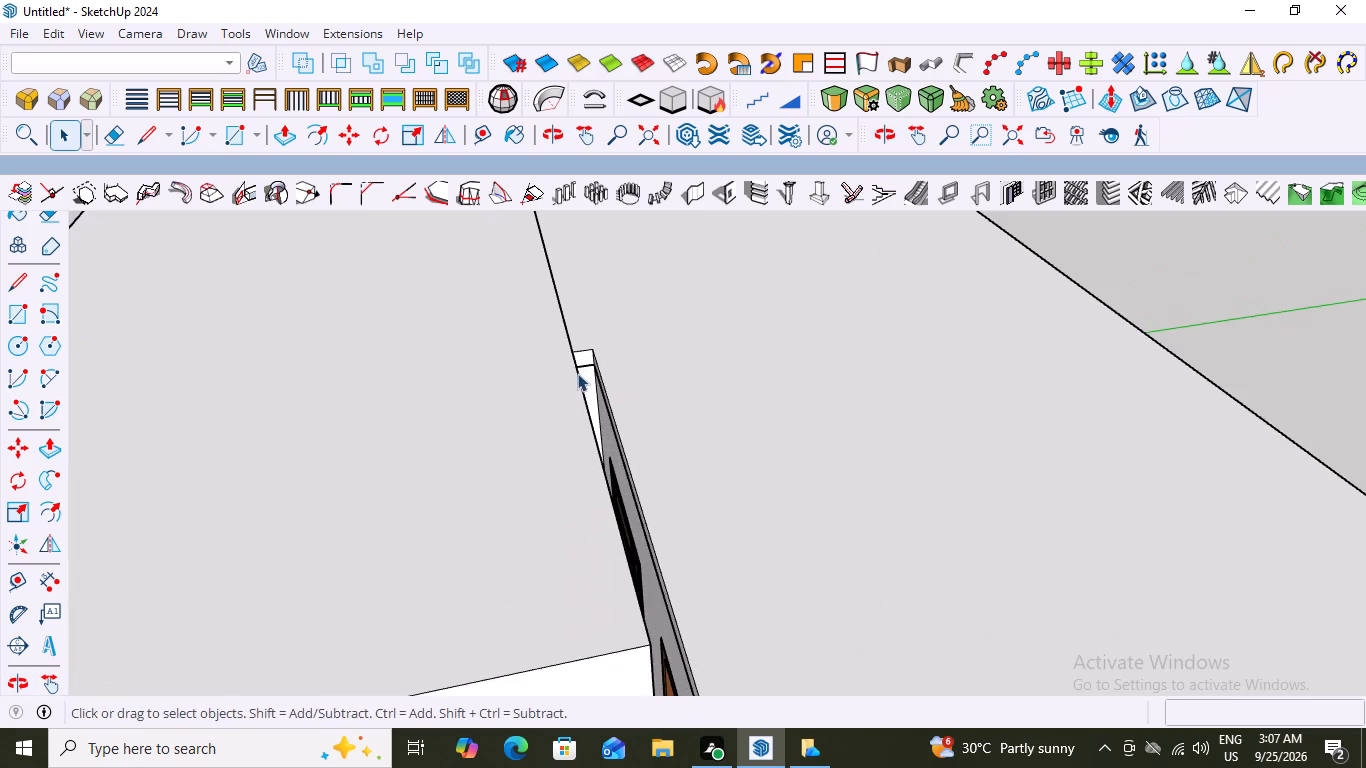
{"action": "scroll", "coordinate": [597, 367], "scroll_direction": "up", "scroll_amount": 5}
{"action": "scroll", "coordinate": [597, 359], "scroll_direction": "down", "scroll_amount": 8}
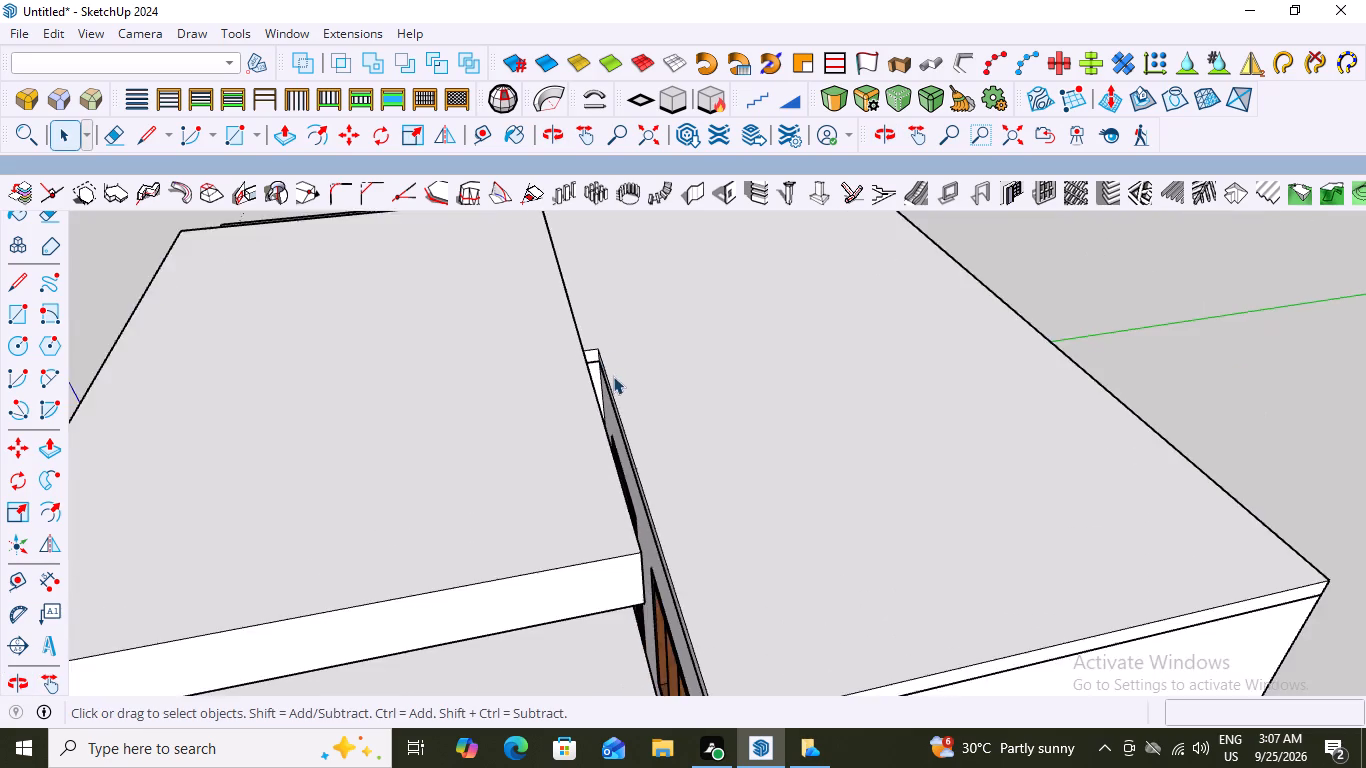
{"action": "scroll", "coordinate": [613, 376], "scroll_direction": "down", "scroll_amount": 12}
{"action": "middle_click_drag", "start_coordinate": [588, 500], "coordinate": [743, 410]}
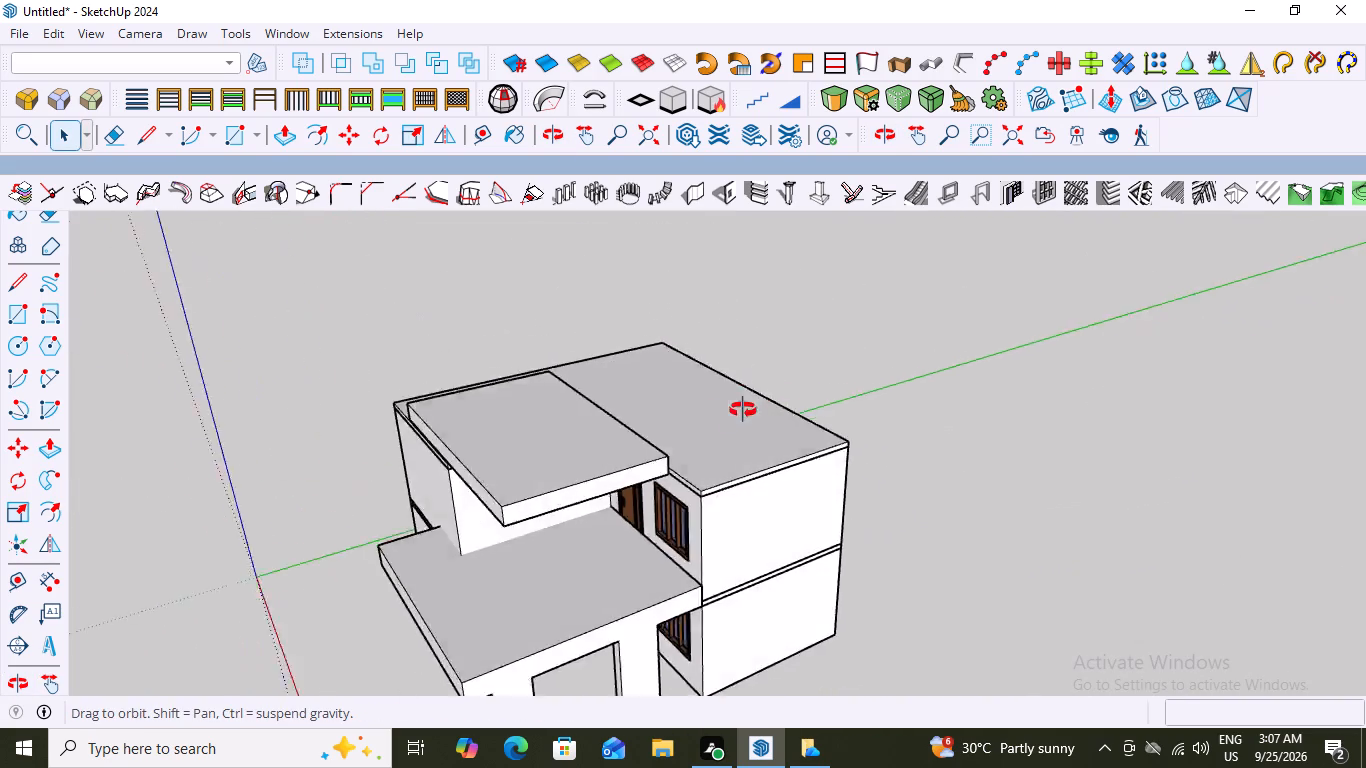
{"action": "middle_click_drag", "start_coordinate": [743, 410], "coordinate": [775, 289]}
{"action": "scroll", "coordinate": [643, 412], "scroll_direction": "up", "scroll_amount": 3}
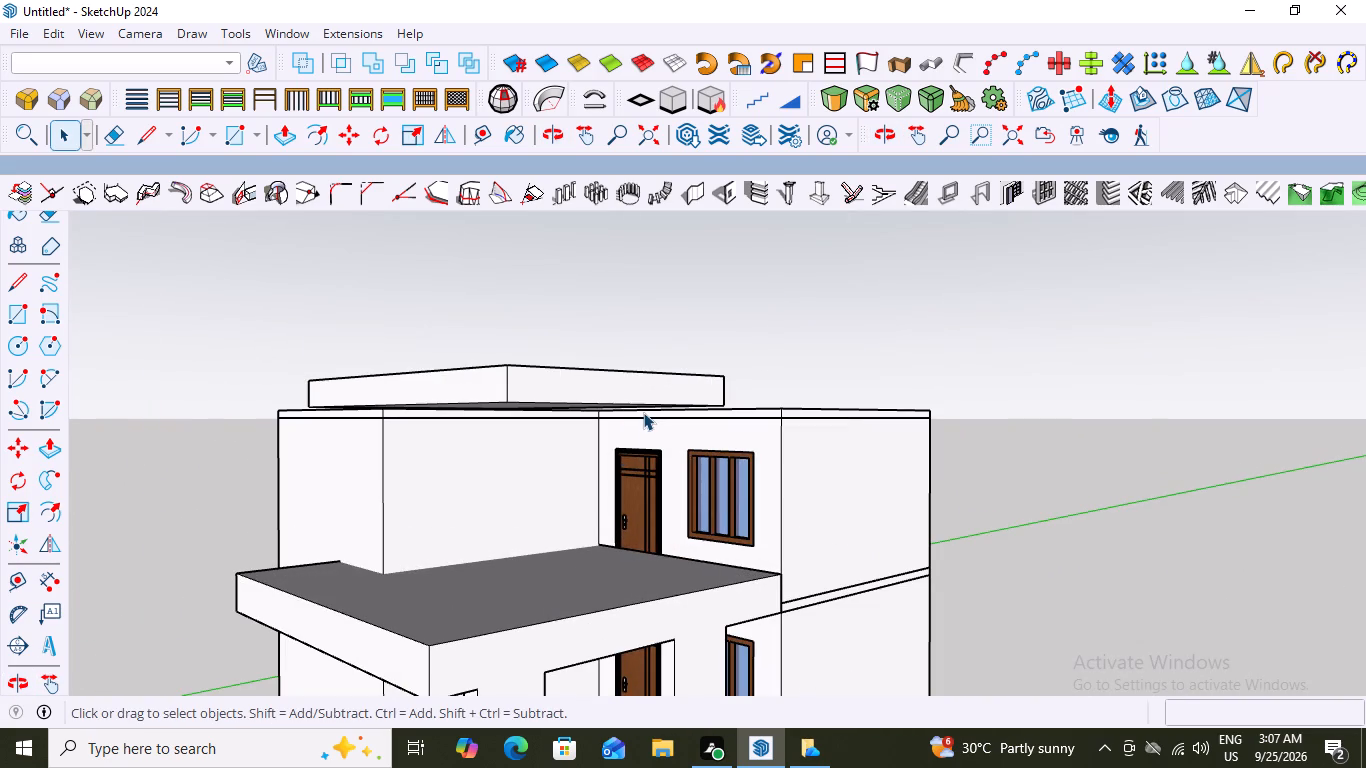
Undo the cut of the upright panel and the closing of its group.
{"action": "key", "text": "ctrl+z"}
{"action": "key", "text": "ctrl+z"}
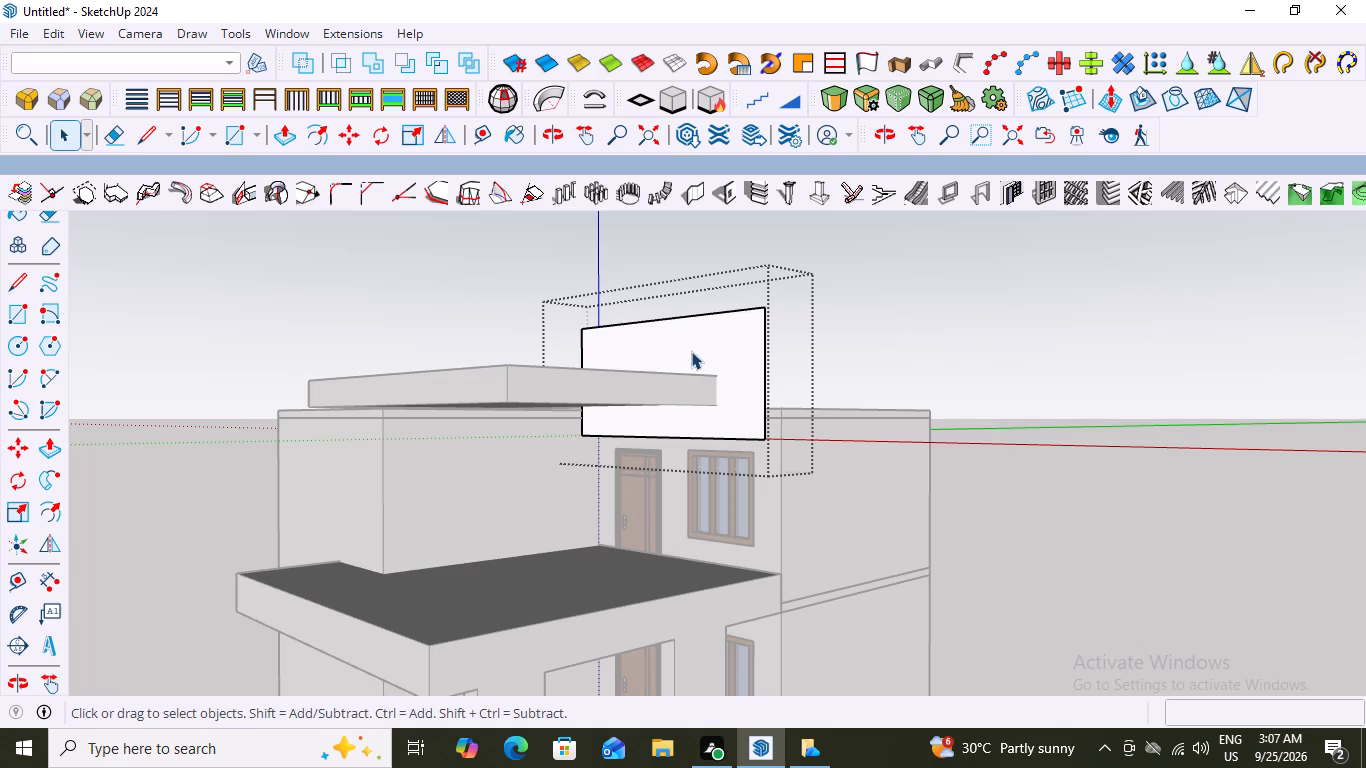
Copy the restored panel's large front face with its bounding edges and paste it in place inside the group.
{"action": "left_click", "coordinate": [694, 347]}
{"action": "middle_click_drag", "start_coordinate": [759, 365], "coordinate": [746, 474]}
{"action": "scroll", "coordinate": [659, 421], "scroll_direction": "up", "scroll_amount": 4}
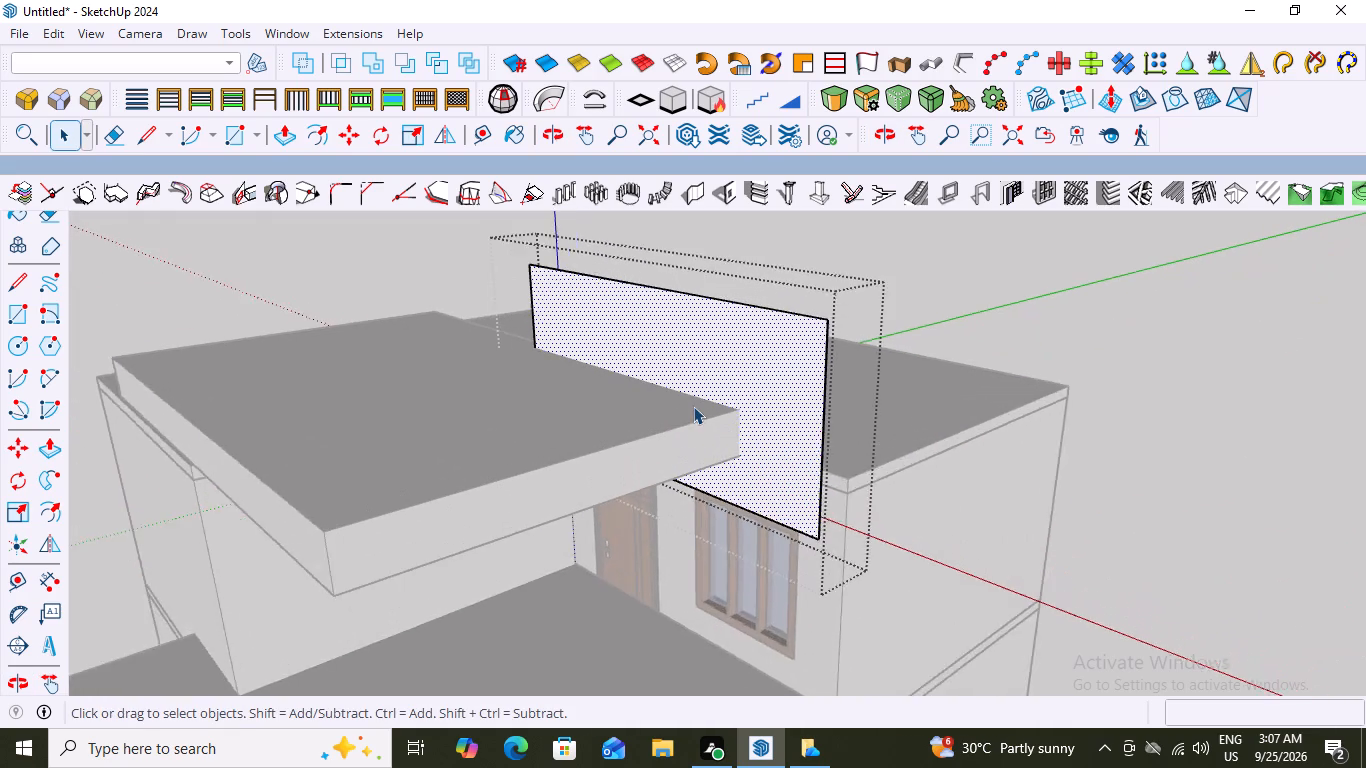
{"action": "scroll", "coordinate": [693, 406], "scroll_direction": "up", "scroll_amount": 5}
{"action": "double_click", "coordinate": [805, 356]}
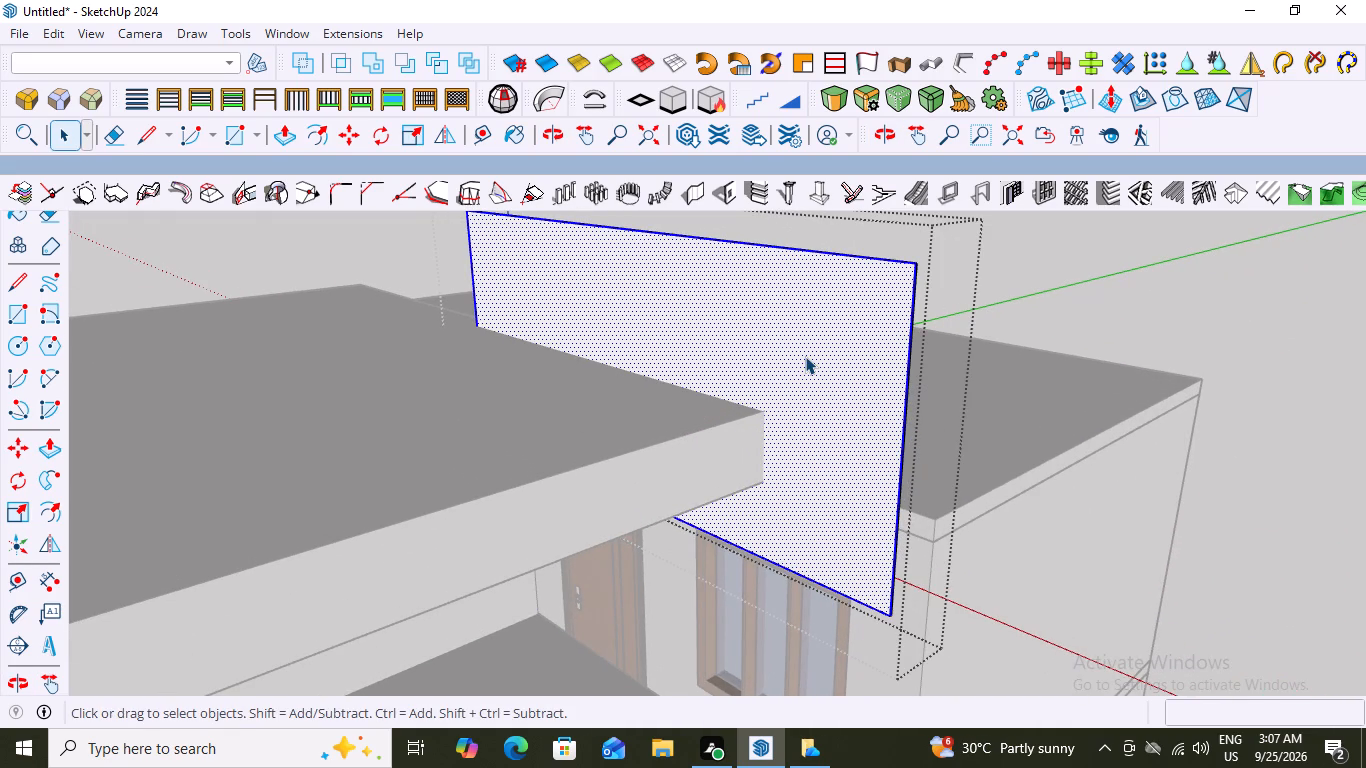
{"action": "left_click", "coordinate": [809, 353]}
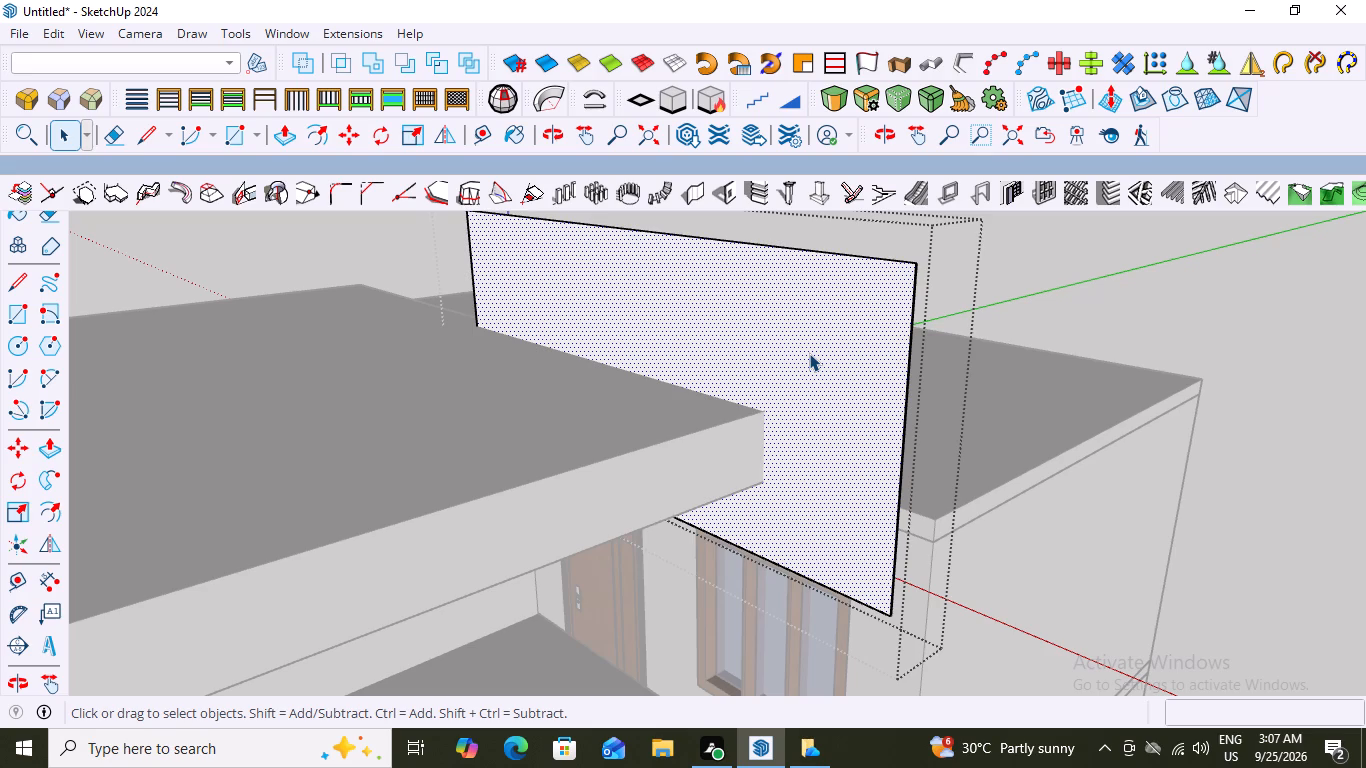
{"action": "scroll", "coordinate": [809, 353], "scroll_direction": "down", "scroll_amount": 2}
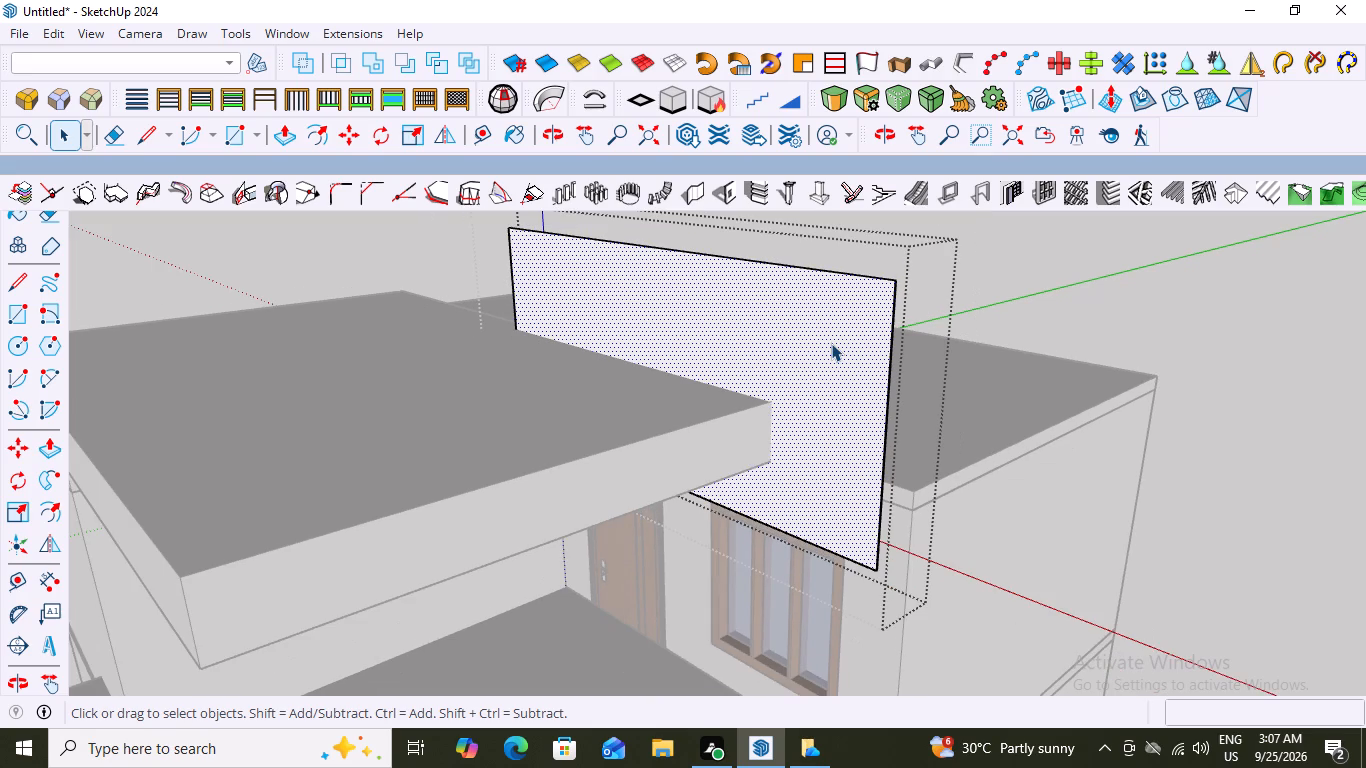
{"action": "left_click", "coordinate": [831, 343]}
{"action": "left_click", "coordinate": [831, 343]}
{"action": "scroll", "coordinate": [849, 355], "scroll_direction": "up", "scroll_amount": 4}
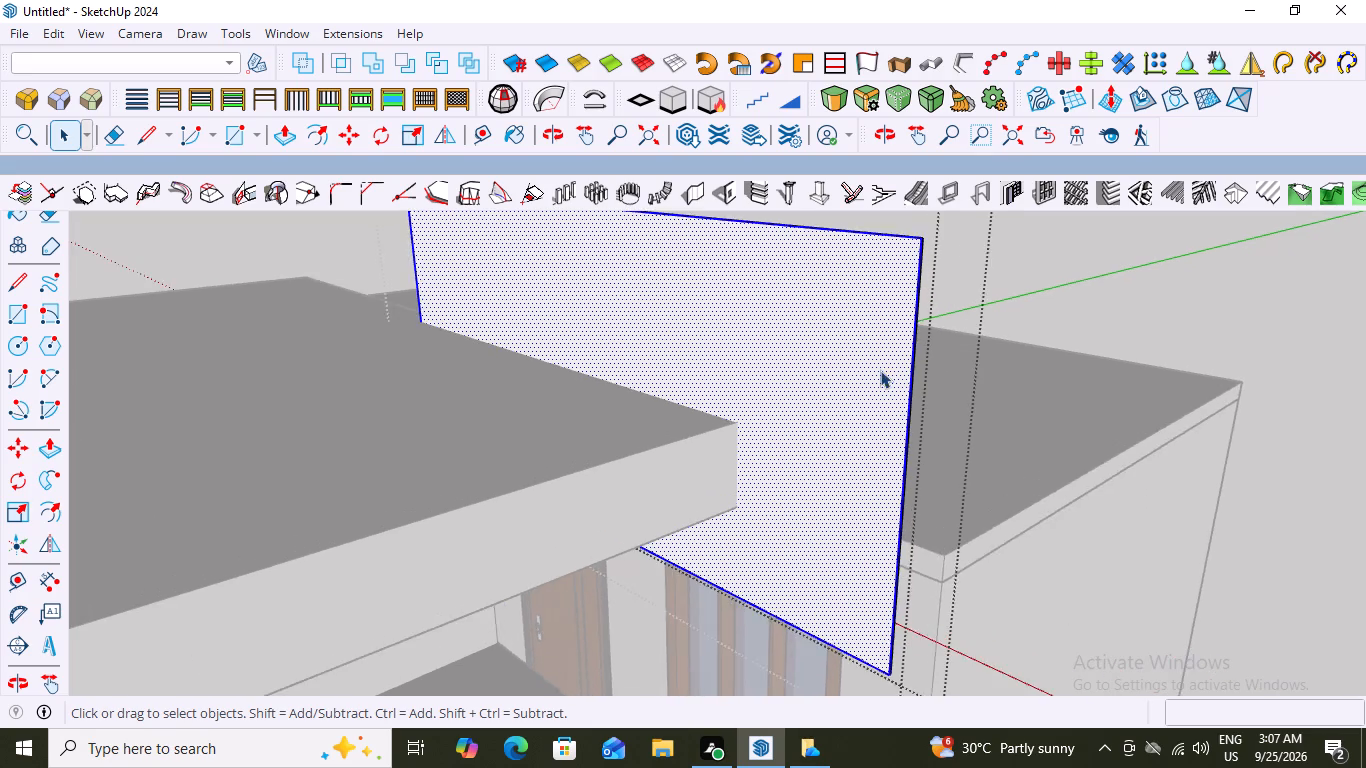
{"action": "scroll", "coordinate": [880, 370], "scroll_direction": "up", "scroll_amount": 10}
{"action": "middle_click_drag", "start_coordinate": [888, 386], "coordinate": [719, 408]}
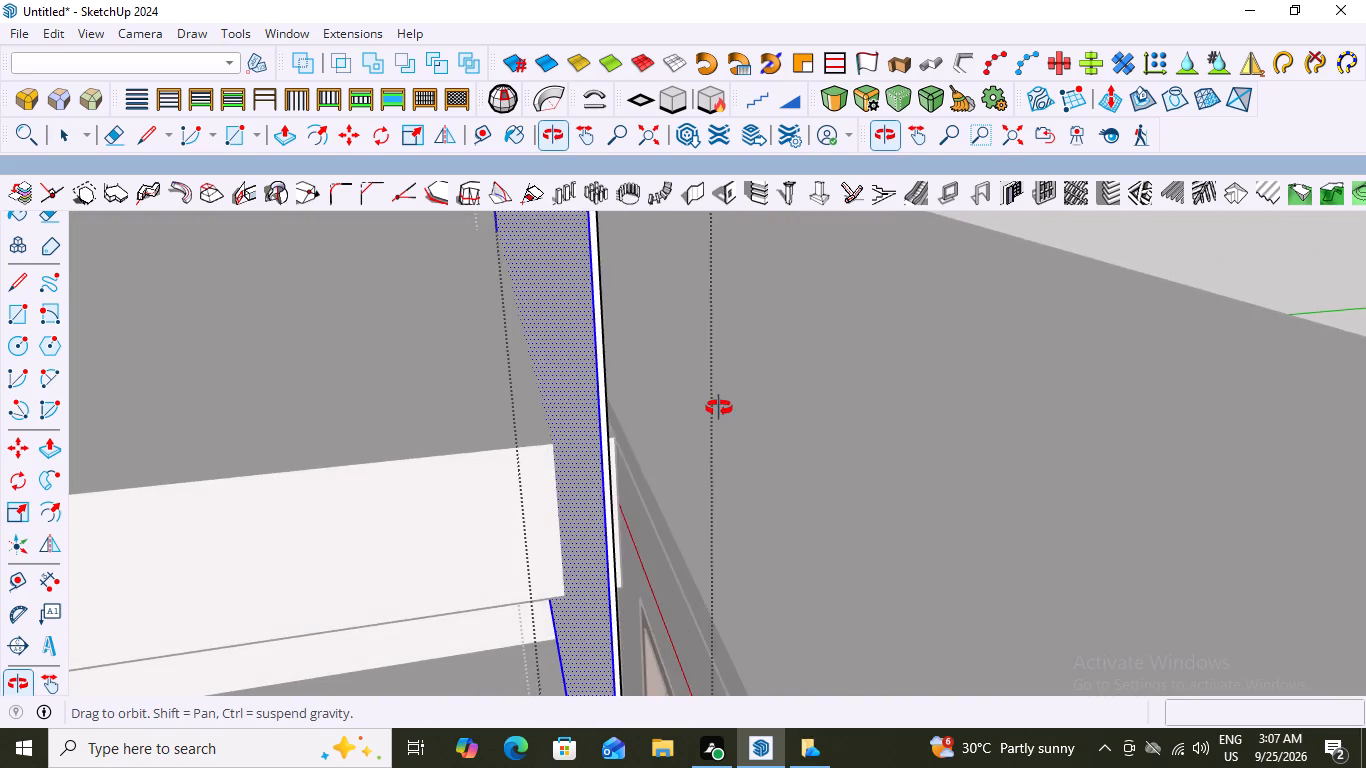
{"action": "middle_click_drag", "start_coordinate": [719, 408], "coordinate": [831, 386]}
{"action": "scroll", "coordinate": [615, 397], "scroll_direction": "down", "scroll_amount": 8}
{"action": "middle_click_drag", "start_coordinate": [622, 440], "coordinate": [736, 404]}
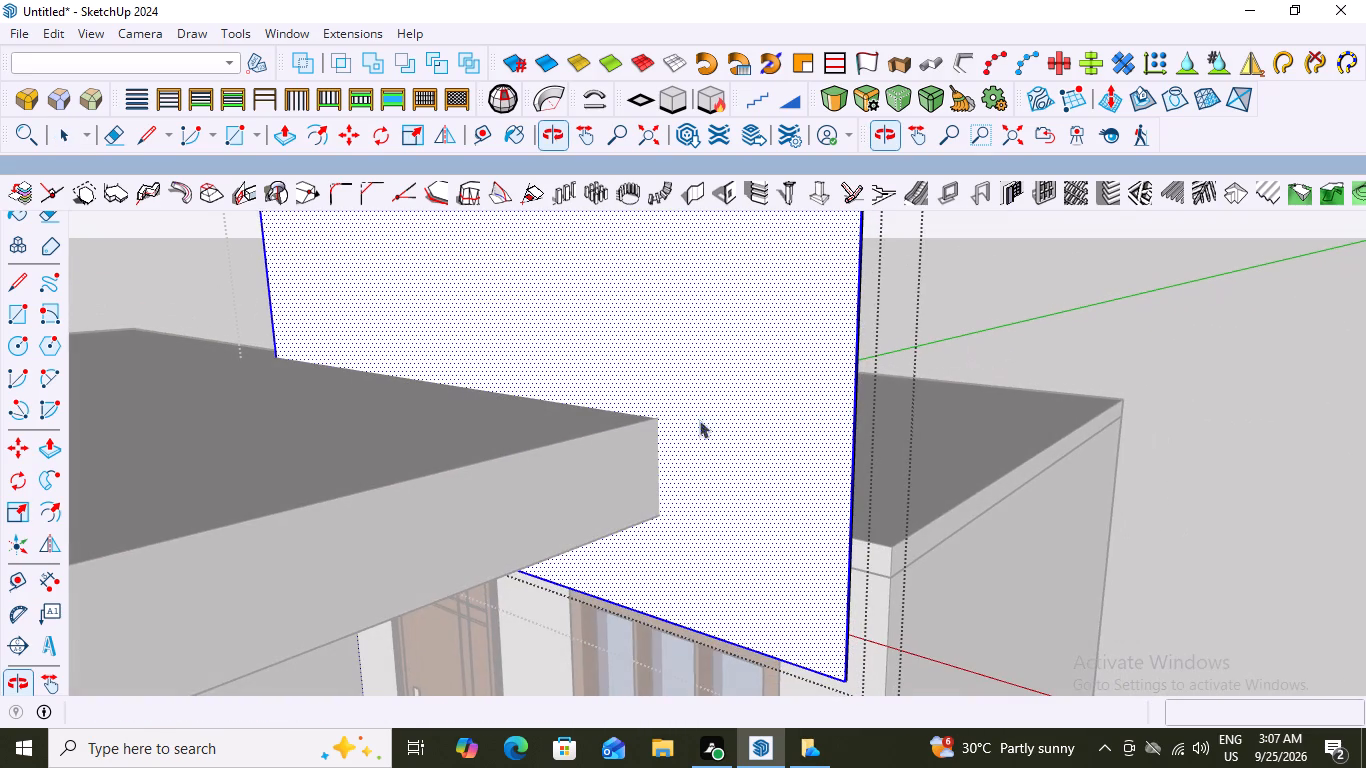
{"action": "key", "text": "ctrl+c"}
{"action": "scroll", "coordinate": [682, 421], "scroll_direction": "down", "scroll_amount": 13}
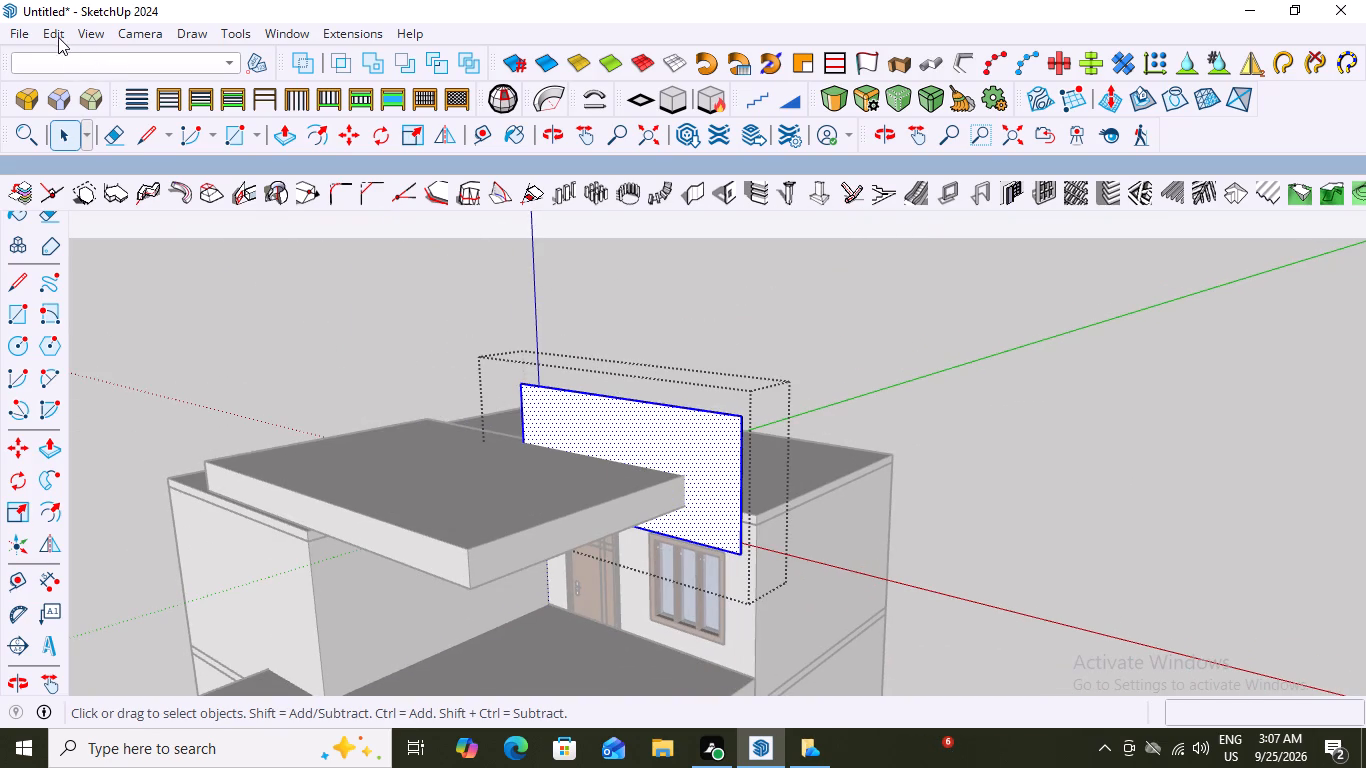
{"action": "left_click", "coordinate": [58, 36]}
{"action": "left_click", "coordinate": [130, 187]}
Place a copy of the selected face and edges about 20' 6" from the panel, beyond the house's side wall, using its lower outer corner.
{"action": "scroll", "coordinate": [687, 494], "scroll_direction": "up", "scroll_amount": 1}
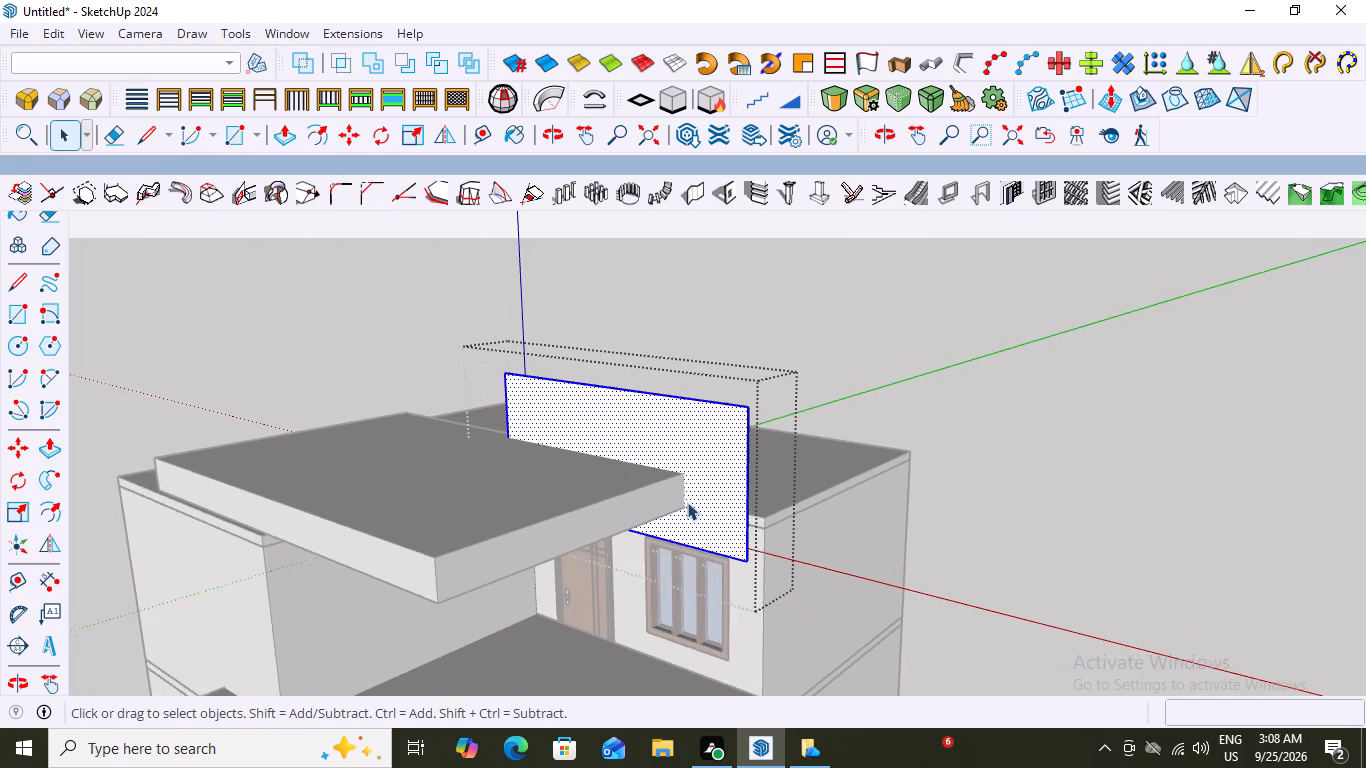
{"action": "scroll", "coordinate": [687, 502], "scroll_direction": "up", "scroll_amount": 9}
{"action": "key", "text": "m"}
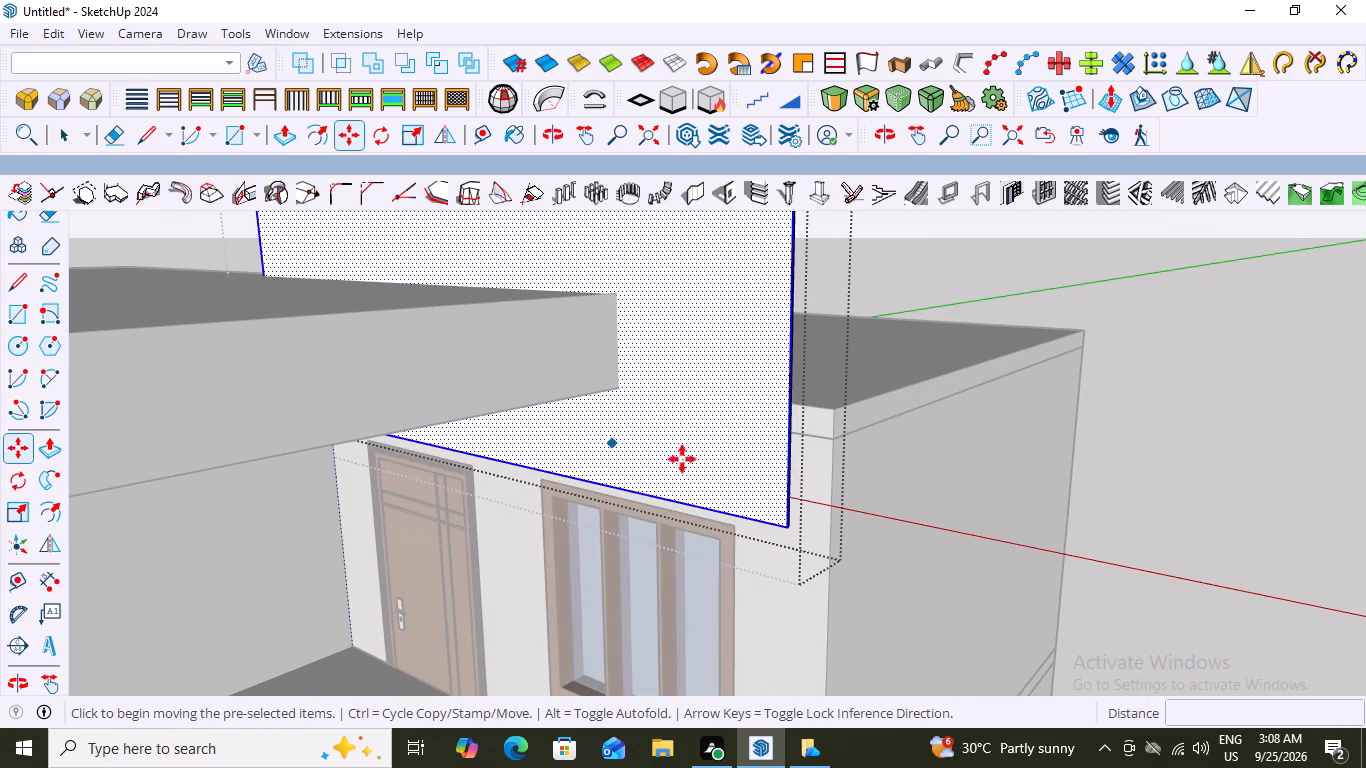
{"action": "scroll", "coordinate": [744, 558], "scroll_direction": "up", "scroll_amount": 15}
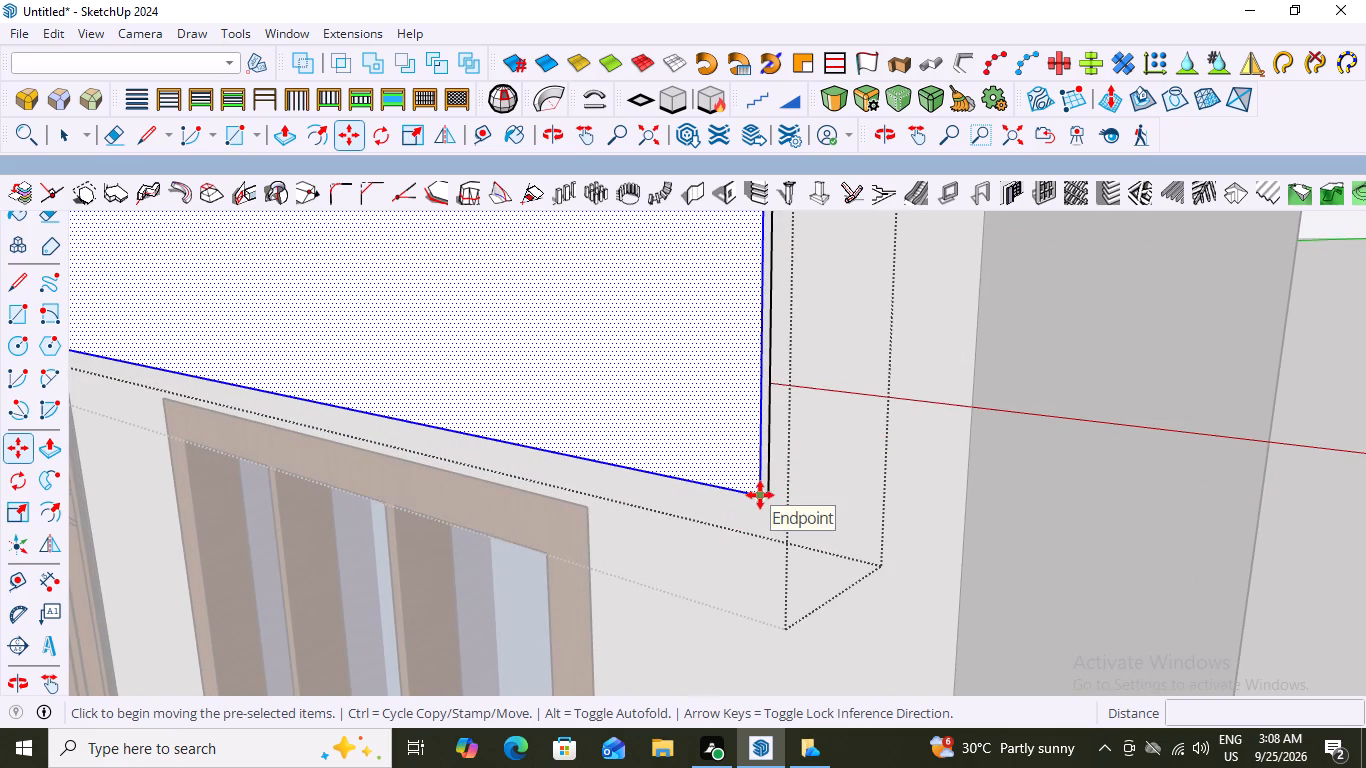
{"action": "left_click", "coordinate": [760, 495]}
{"action": "scroll", "coordinate": [534, 544], "scroll_direction": "down", "scroll_amount": 10}
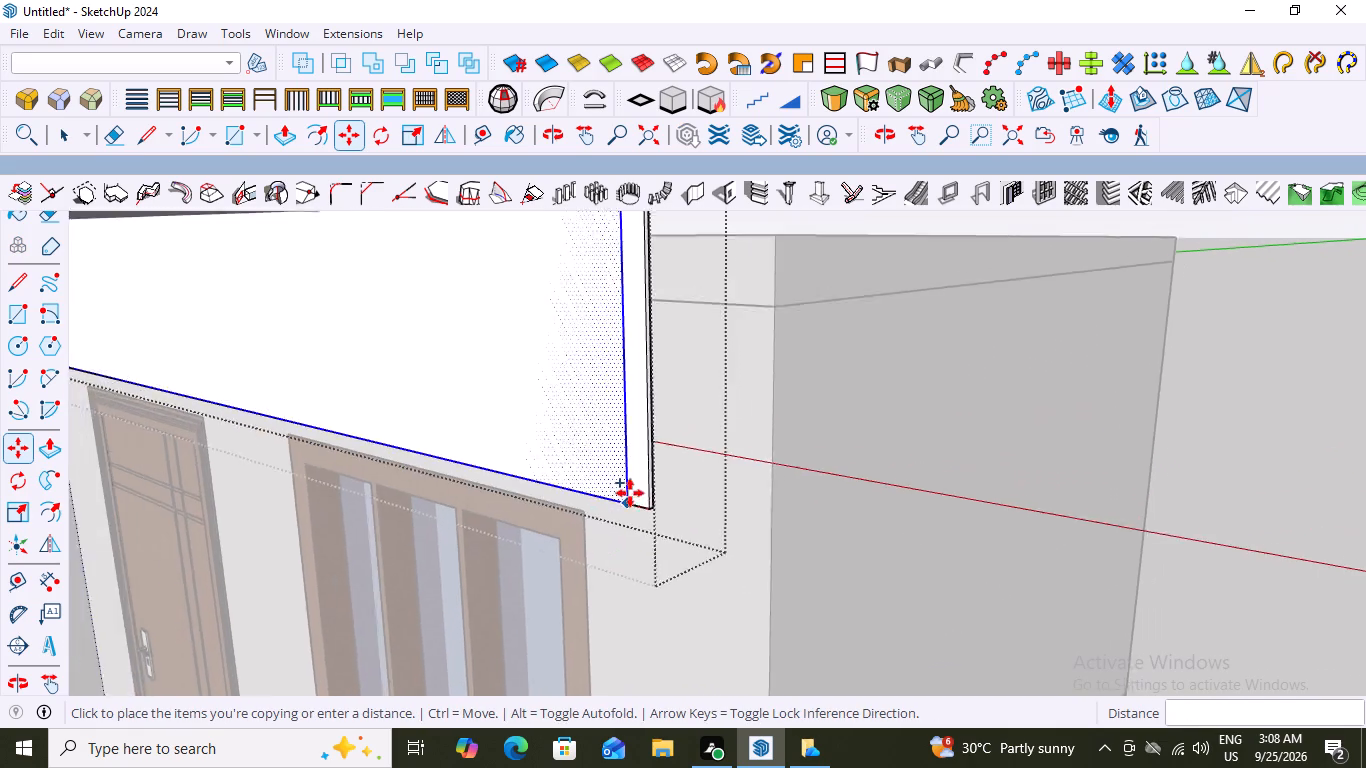
{"action": "scroll", "coordinate": [630, 493], "scroll_direction": "down", "scroll_amount": 20}
{"action": "scroll", "coordinate": [630, 493], "scroll_direction": "down", "scroll_amount": 1}
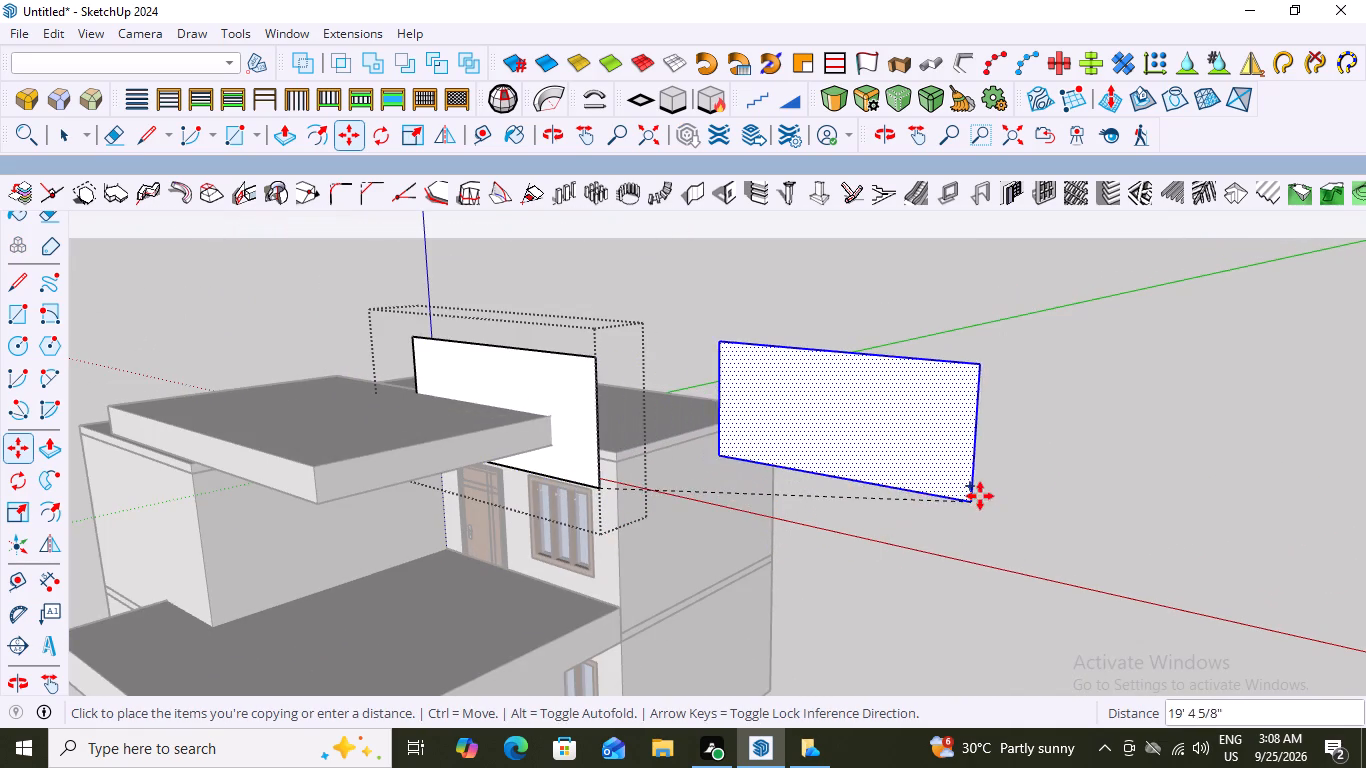
{"action": "left_click", "coordinate": [996, 498]}
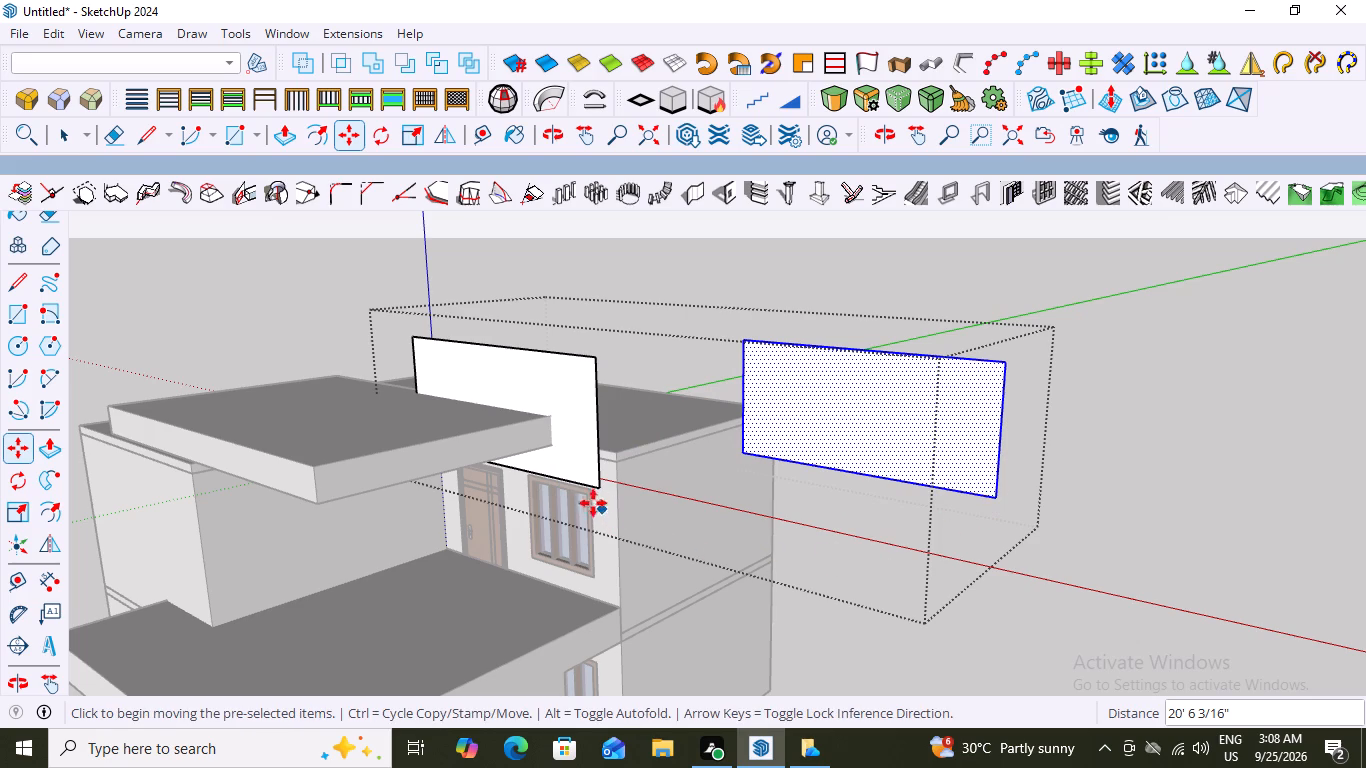
Delete the original panel's front face and its bounding edges above the upper facade.
{"action": "key", "text": "space"}
{"action": "left_click", "coordinate": [568, 426]}
{"action": "double_click", "coordinate": [568, 426]}
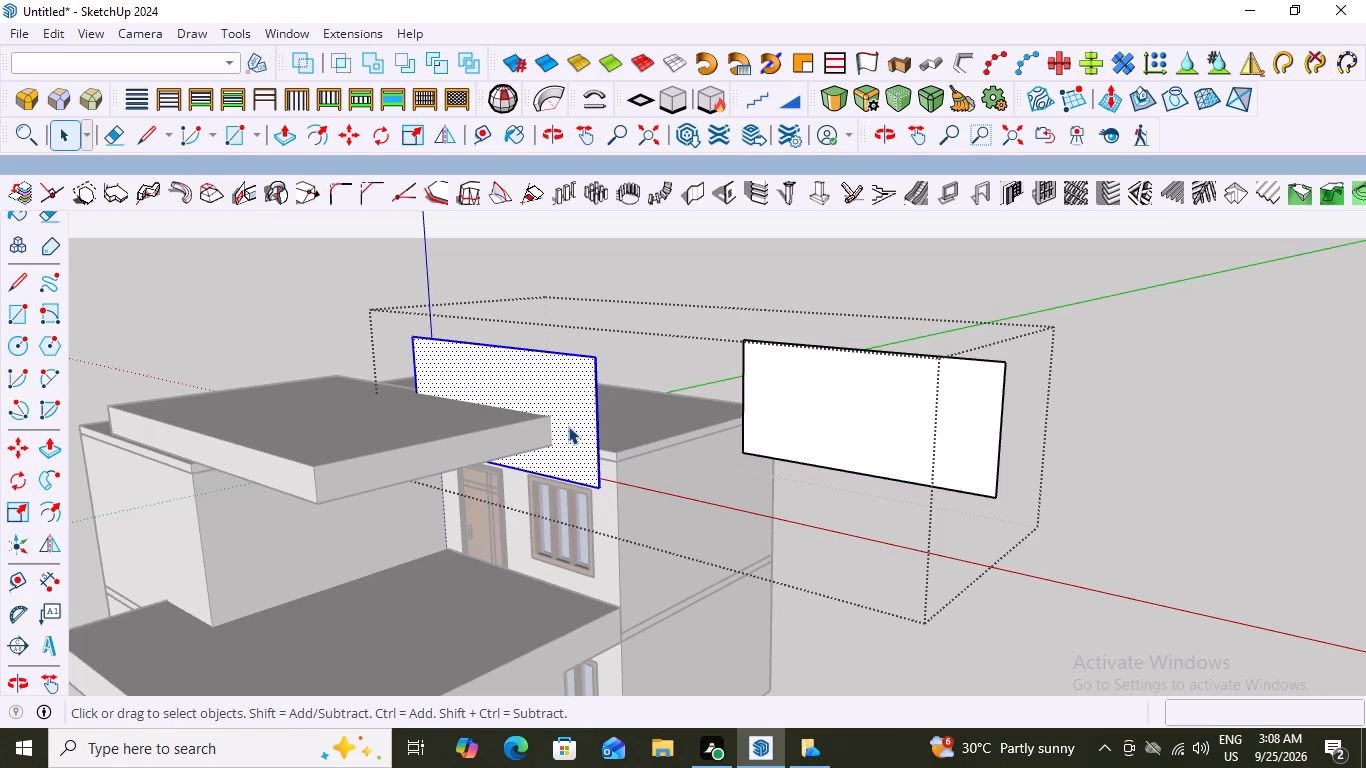
{"action": "key", "text": "Delete"}
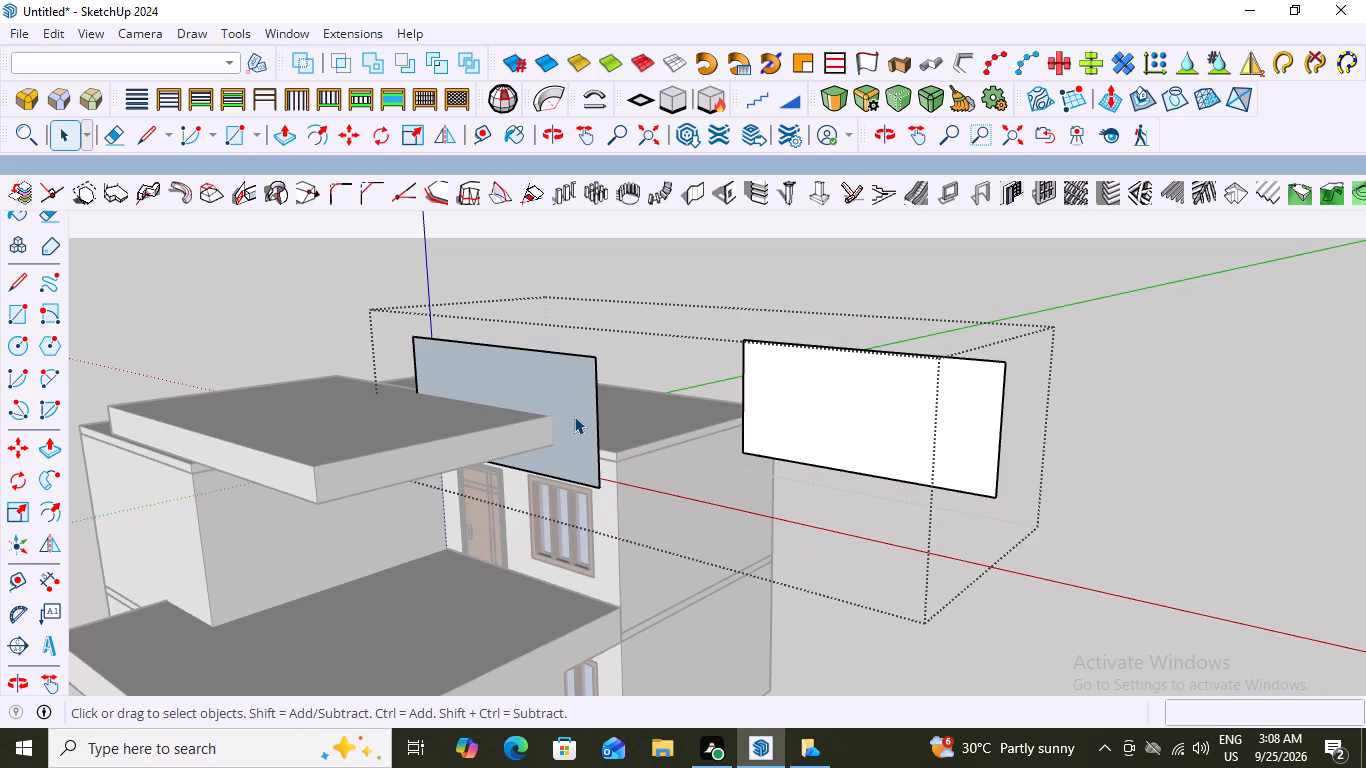
Move the detached white face about 15' 6" farther away from the house by its lower outer corner and close the group.
{"action": "scroll", "coordinate": [601, 422], "scroll_direction": "up", "scroll_amount": 6}
{"action": "middle_click_drag", "start_coordinate": [608, 397], "coordinate": [527, 446]}
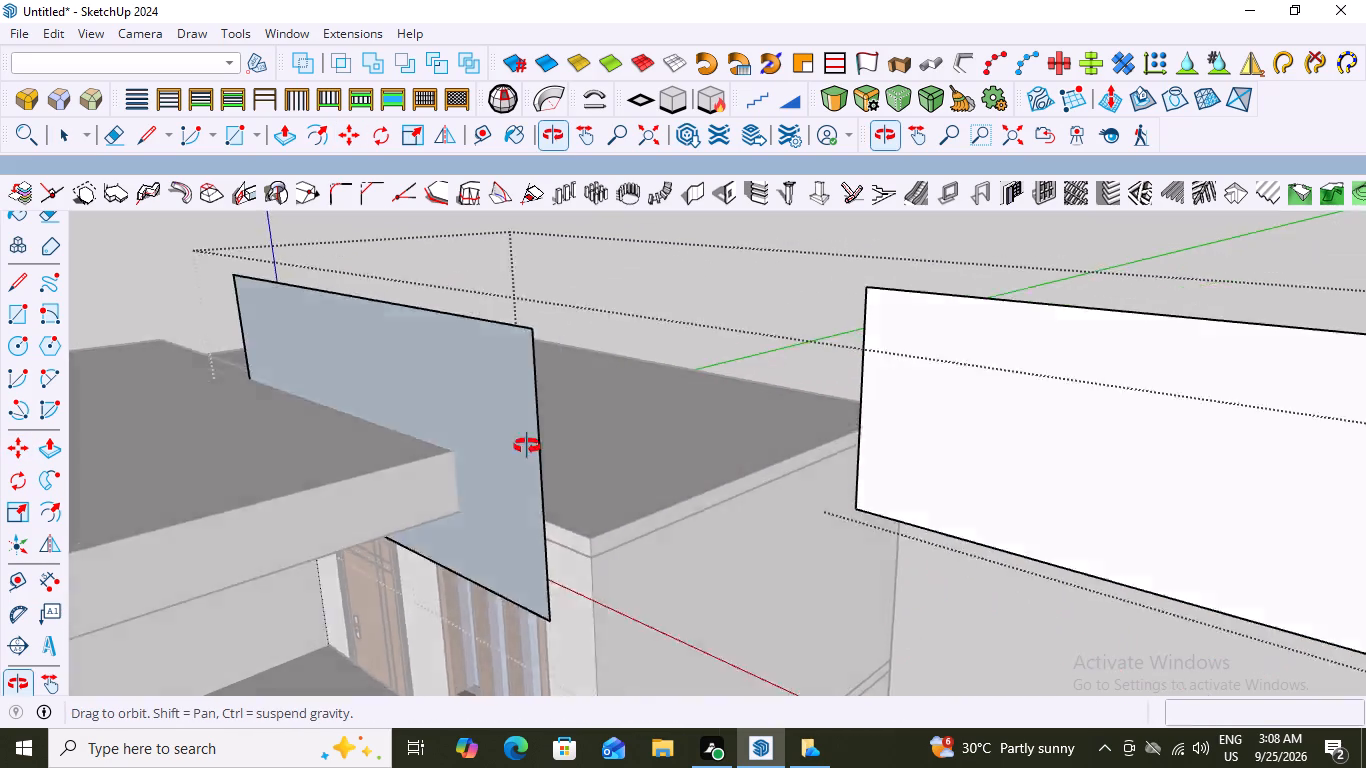
{"action": "middle_click_drag", "start_coordinate": [527, 446], "coordinate": [529, 402]}
{"action": "scroll", "coordinate": [529, 402], "scroll_direction": "down", "scroll_amount": 7}
{"action": "left_click", "coordinate": [731, 418]}
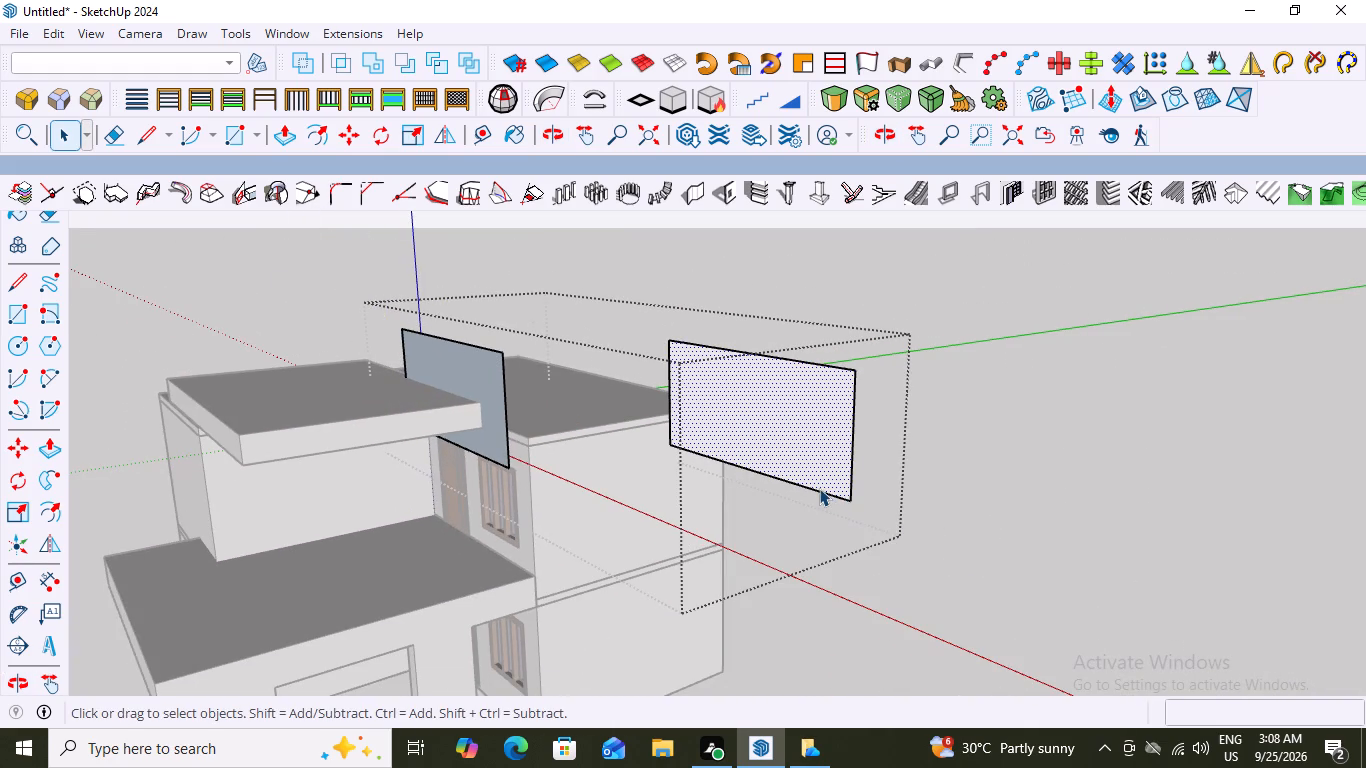
{"action": "key", "text": "m"}
{"action": "left_click_drag", "start_coordinate": [851, 503], "coordinate": [863, 508]}
{"action": "left_click", "coordinate": [1087, 474]}
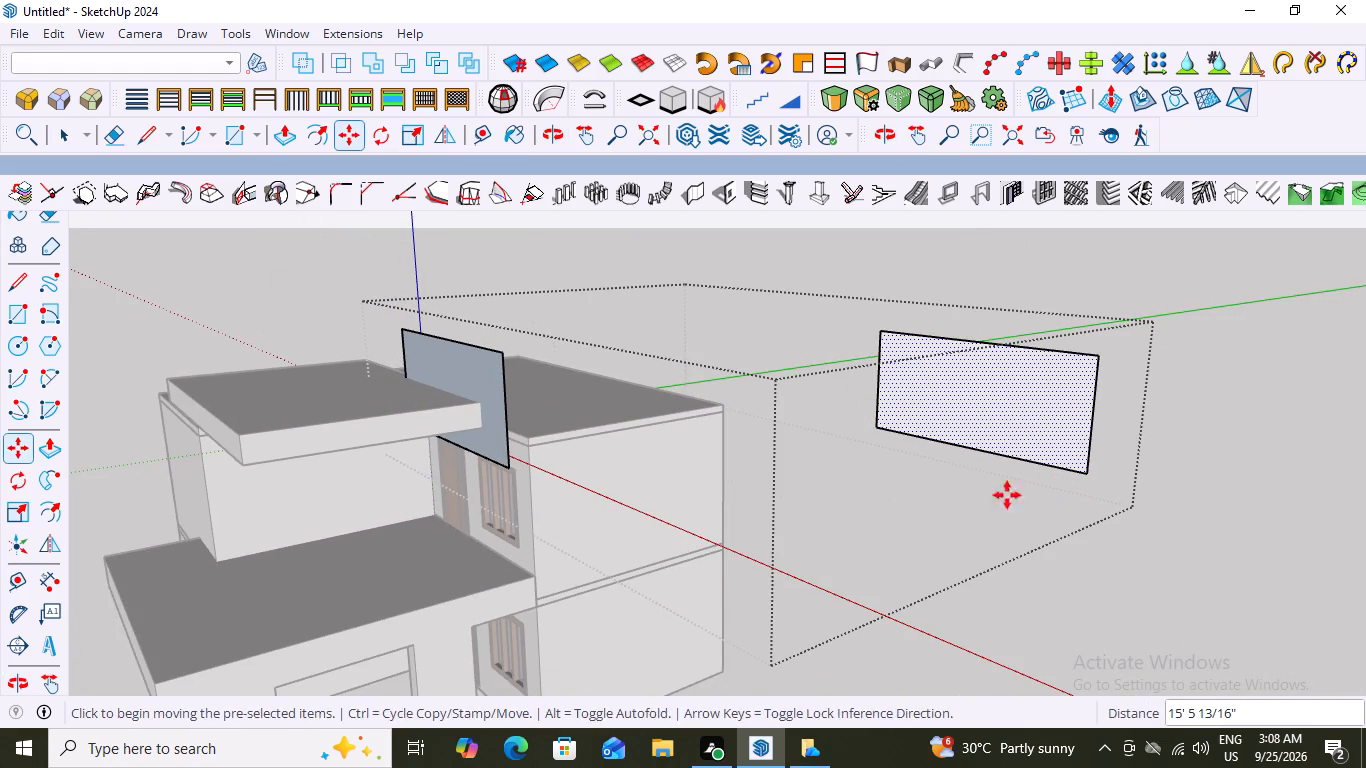
{"action": "key", "text": "space"}
{"action": "left_click", "coordinate": [777, 254]}
Reopen the panel group and select the remaining blue face above the upper facade.
{"action": "middle_click_drag", "start_coordinate": [395, 465], "coordinate": [612, 486]}
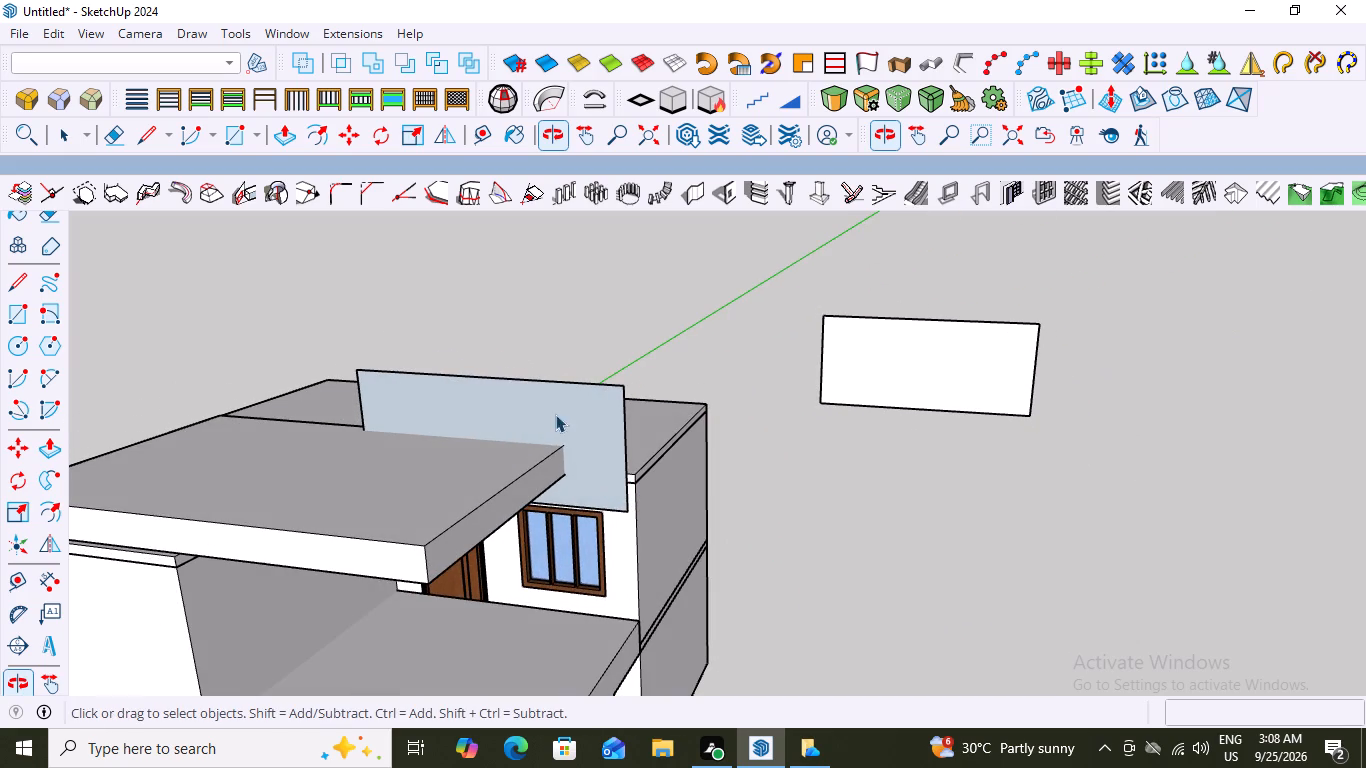
{"action": "scroll", "coordinate": [625, 475], "scroll_direction": "down", "scroll_amount": 2}
{"action": "middle_click_drag", "start_coordinate": [762, 388], "coordinate": [825, 320]}
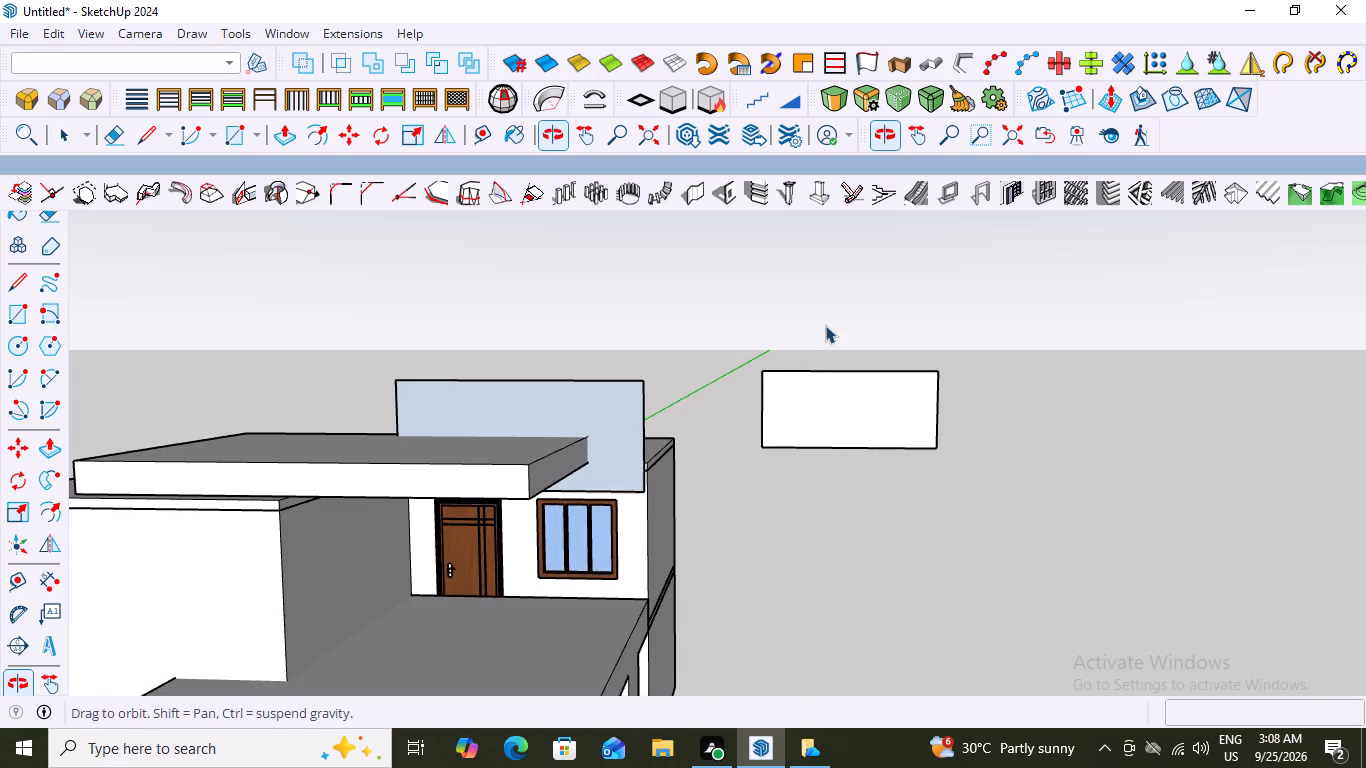
{"action": "double_click", "coordinate": [561, 414]}
{"action": "left_click", "coordinate": [585, 417]}
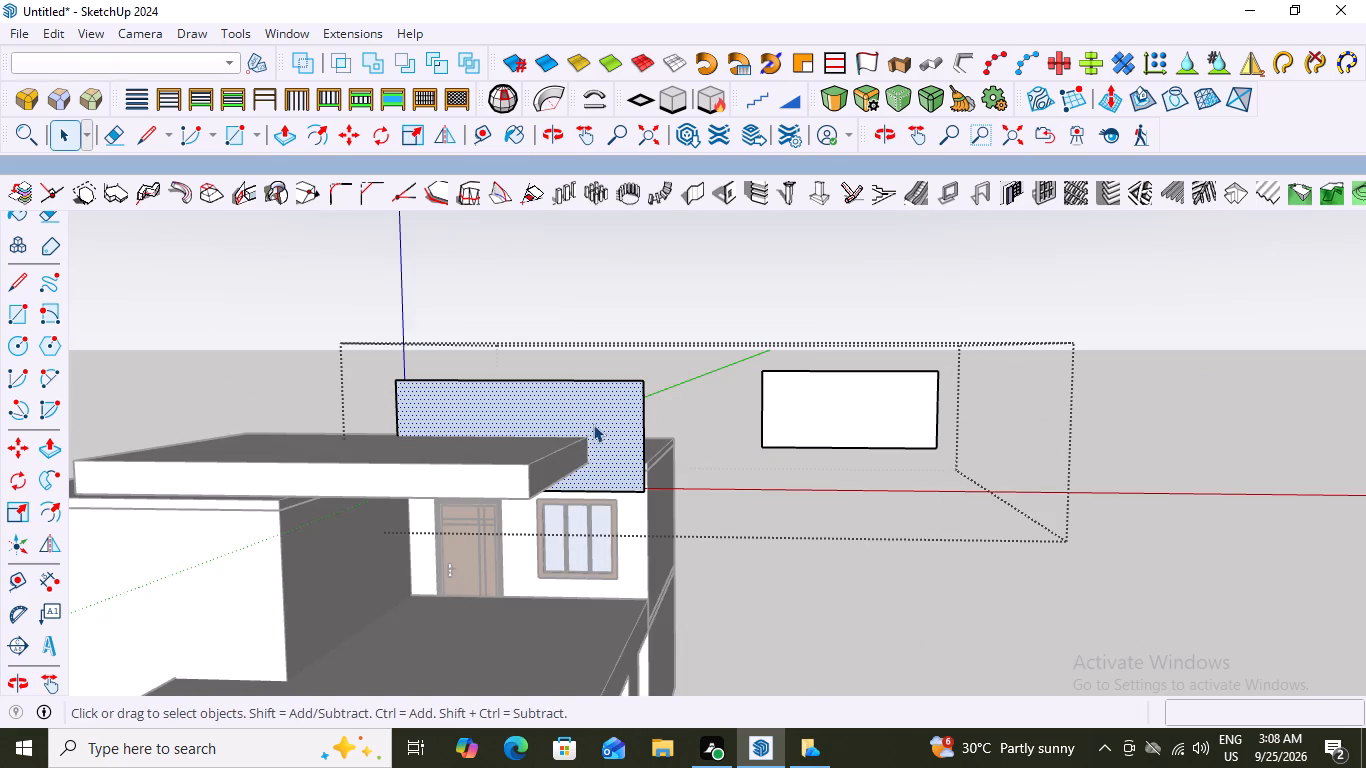
{"action": "middle_click_drag", "start_coordinate": [760, 462], "coordinate": [311, 508]}
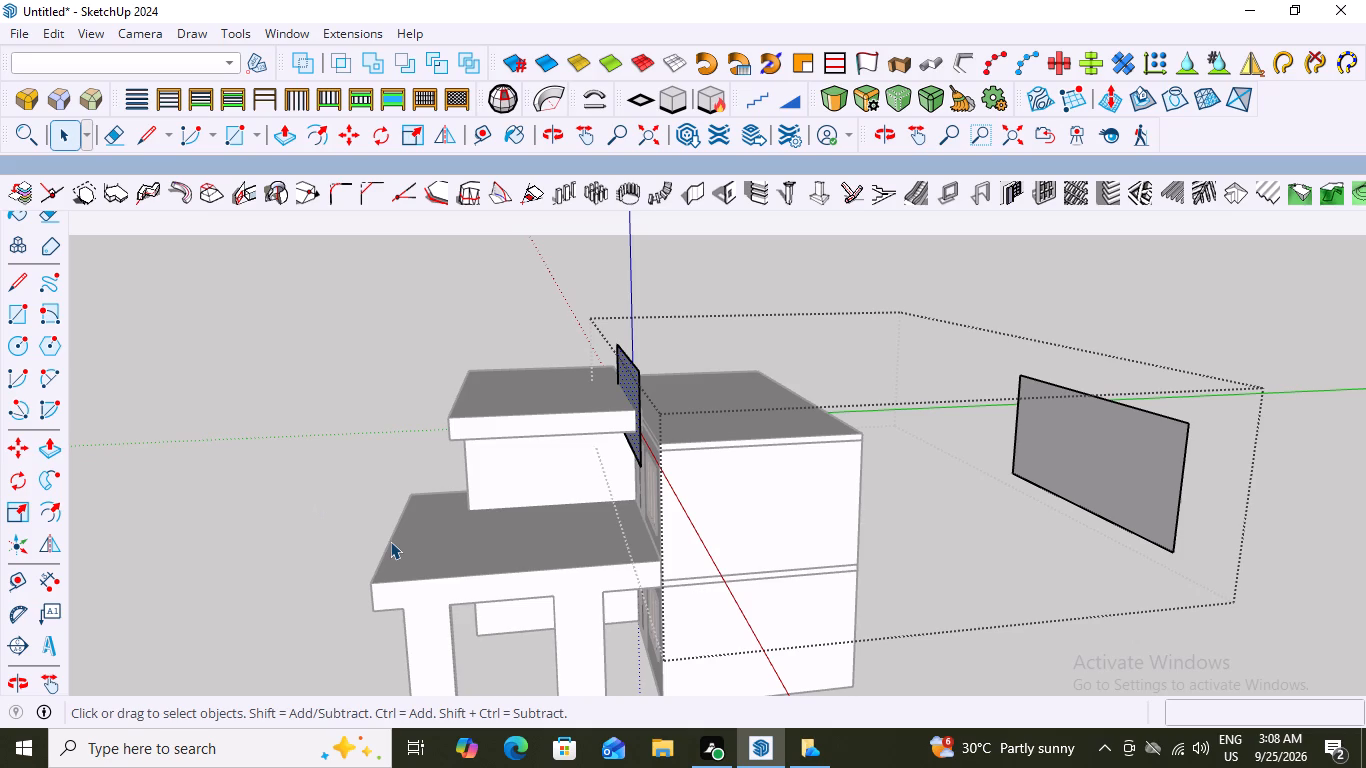
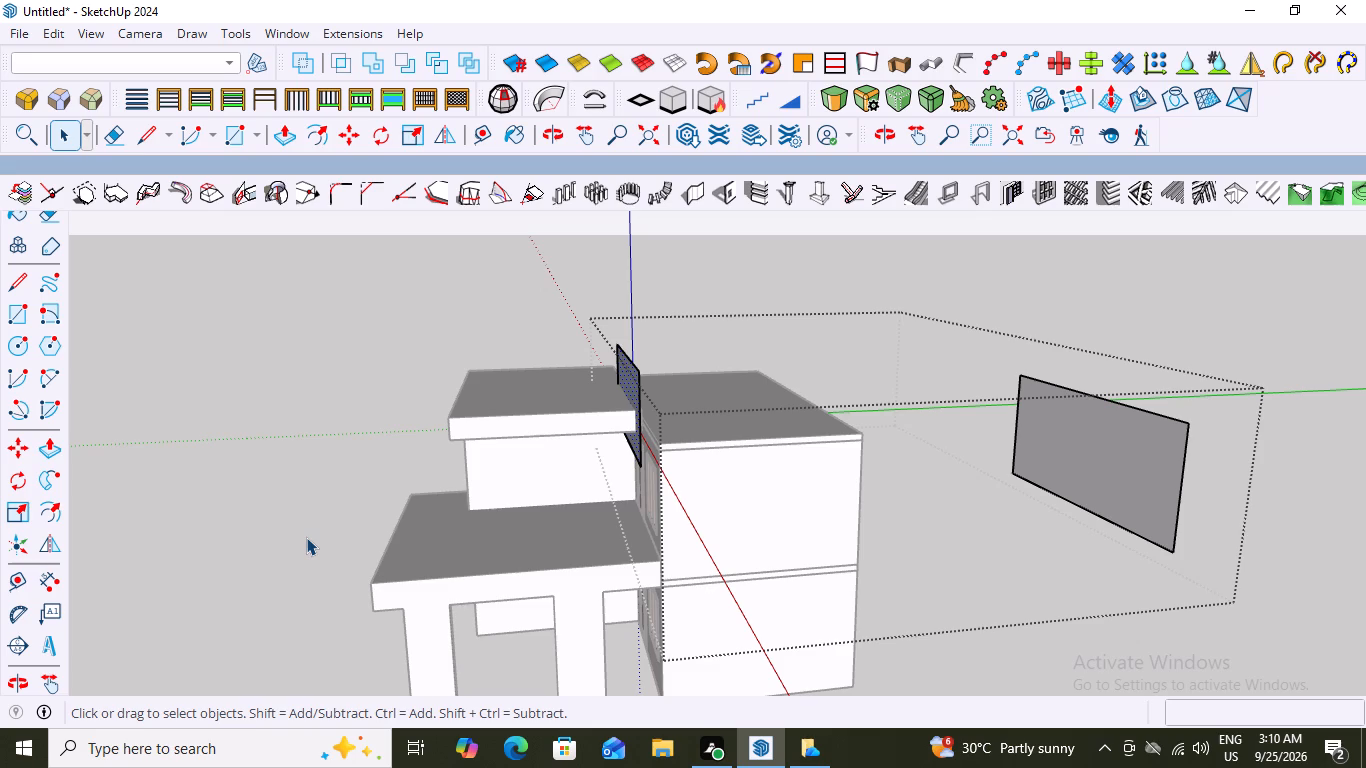
Draw a rectangle about 10' 2 13/16" by 2' 8 3/16" down from the top edge of the upright panel above the roof.
{"action": "scroll", "coordinate": [772, 530], "scroll_direction": "down", "scroll_amount": 5}
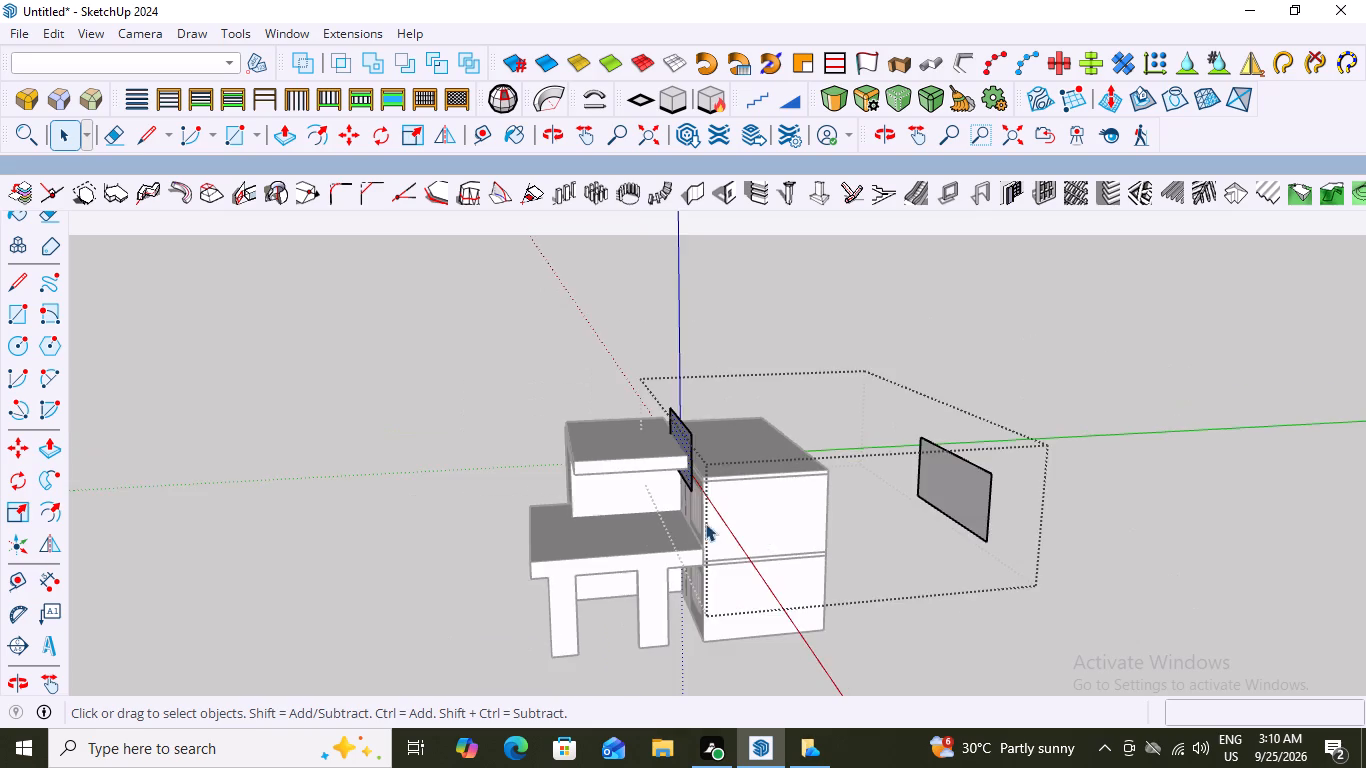
{"action": "middle_click_drag", "start_coordinate": [699, 506], "coordinate": [1010, 461]}
{"action": "scroll", "coordinate": [757, 423], "scroll_direction": "up", "scroll_amount": 8}
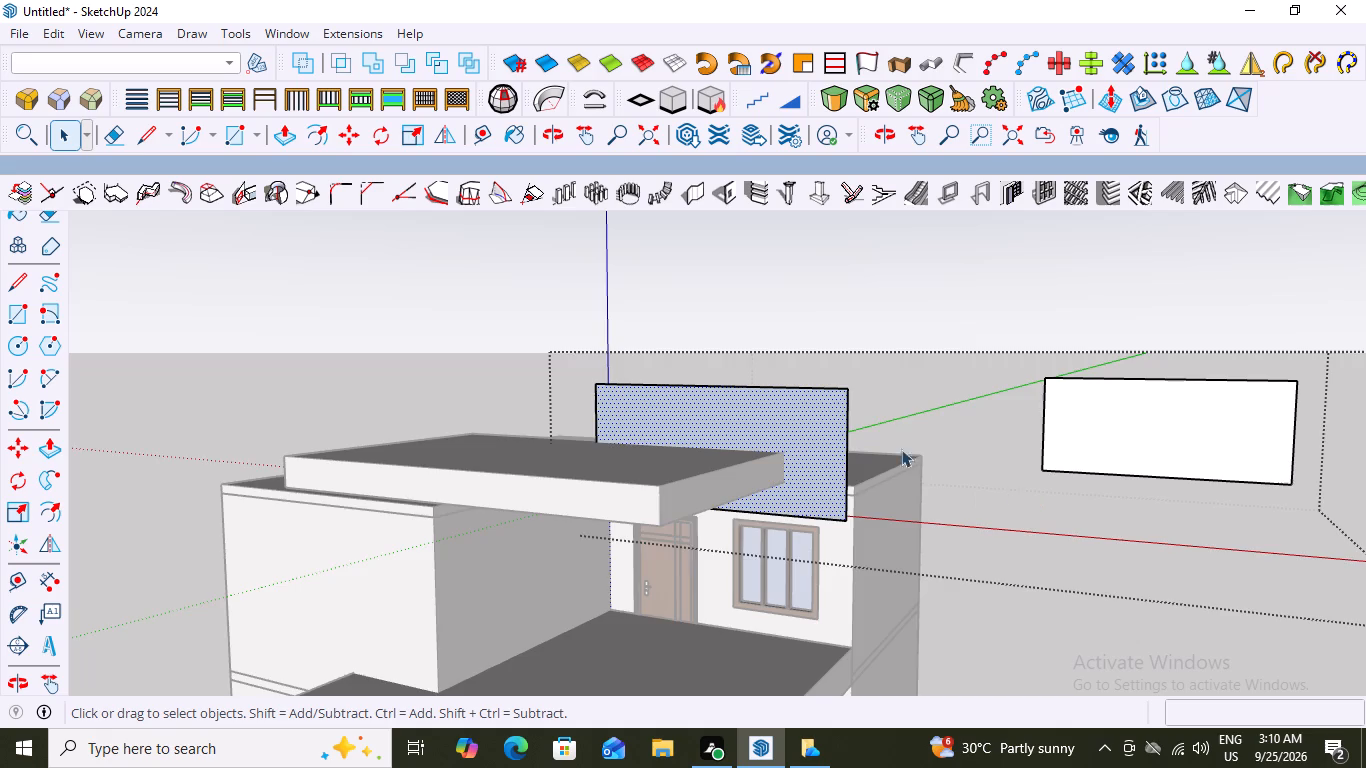
{"action": "scroll", "coordinate": [644, 384], "scroll_direction": "down", "scroll_amount": 2}
{"action": "middle_click_drag", "start_coordinate": [772, 430], "coordinate": [926, 462]}
{"action": "scroll", "coordinate": [646, 407], "scroll_direction": "up", "scroll_amount": 2}
{"action": "middle_click_drag", "start_coordinate": [644, 406], "coordinate": [716, 401]}
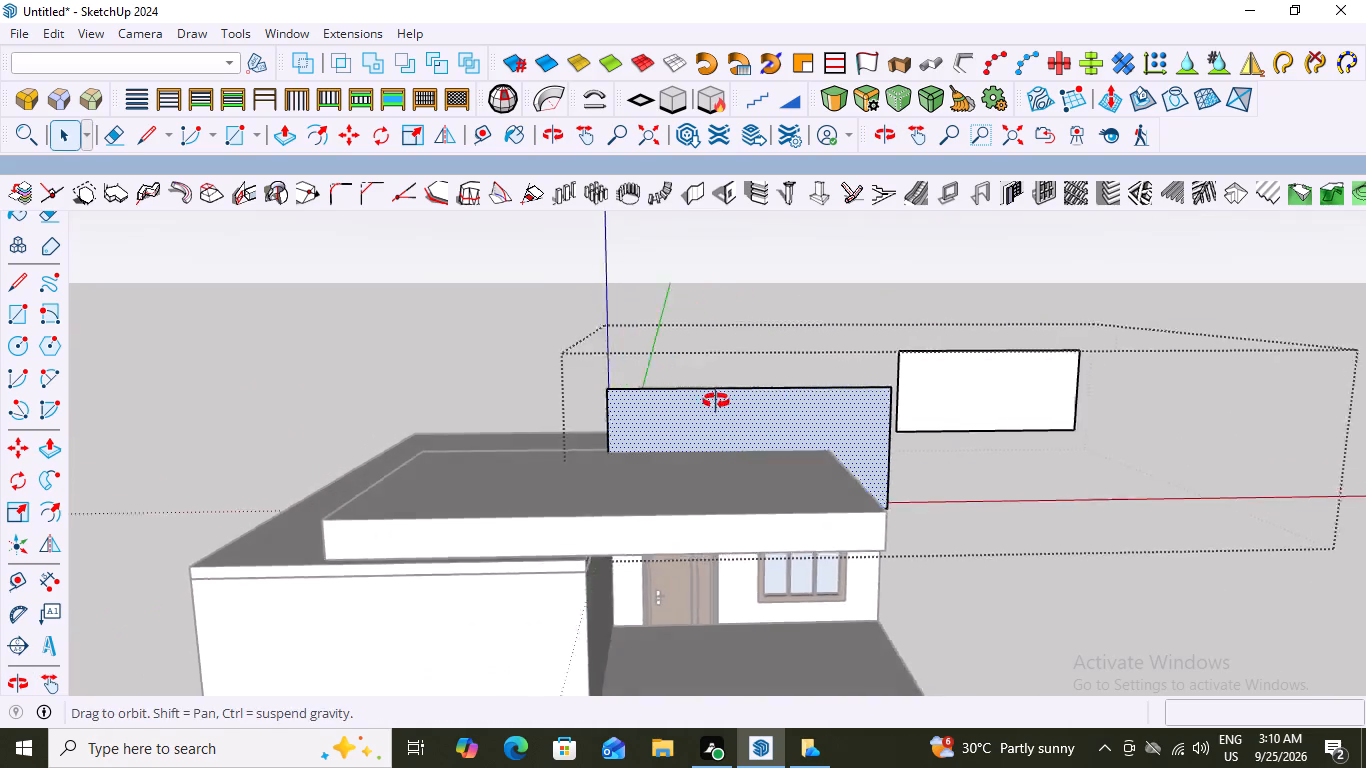
{"action": "middle_click_drag", "start_coordinate": [716, 401], "coordinate": [751, 405]}
{"action": "scroll", "coordinate": [714, 412], "scroll_direction": "up", "scroll_amount": 4}
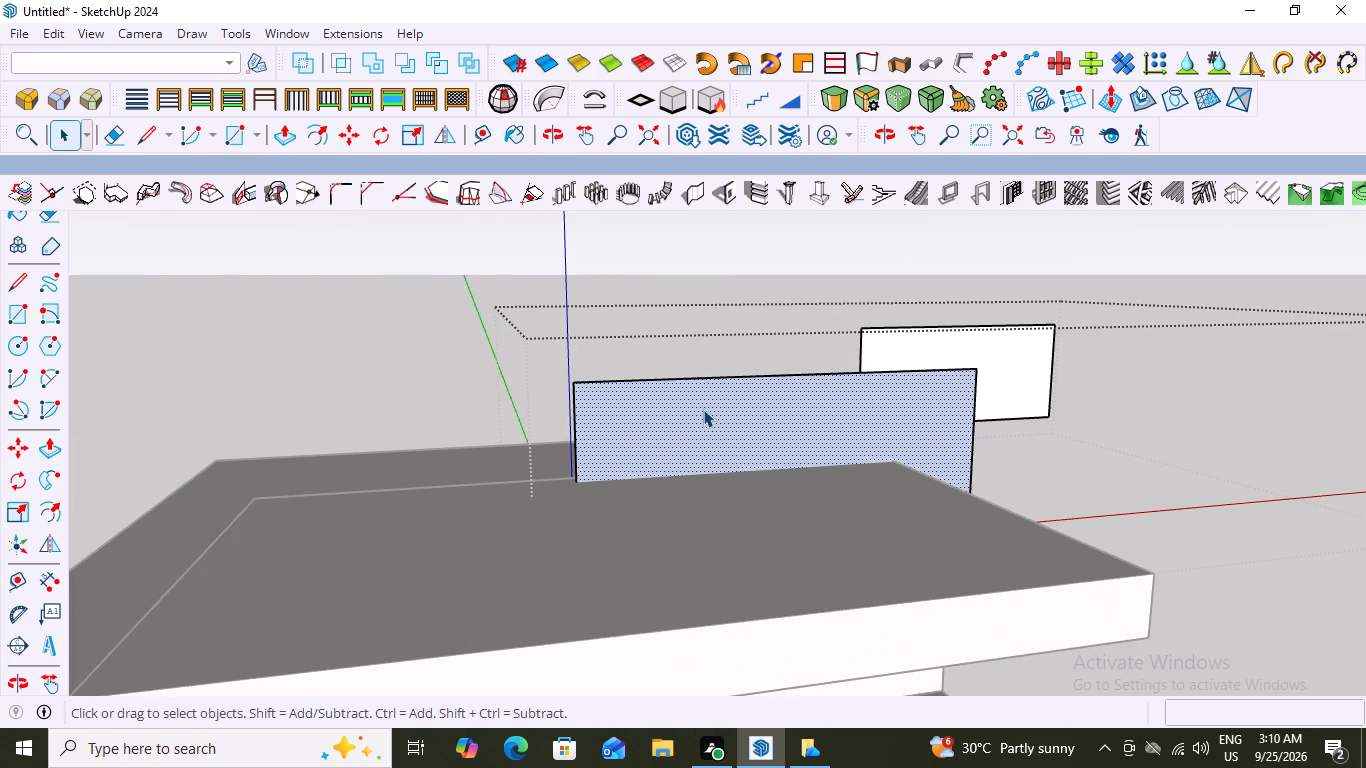
{"action": "key", "text": "r"}
{"action": "scroll", "coordinate": [631, 417], "scroll_direction": "down", "scroll_amount": 4}
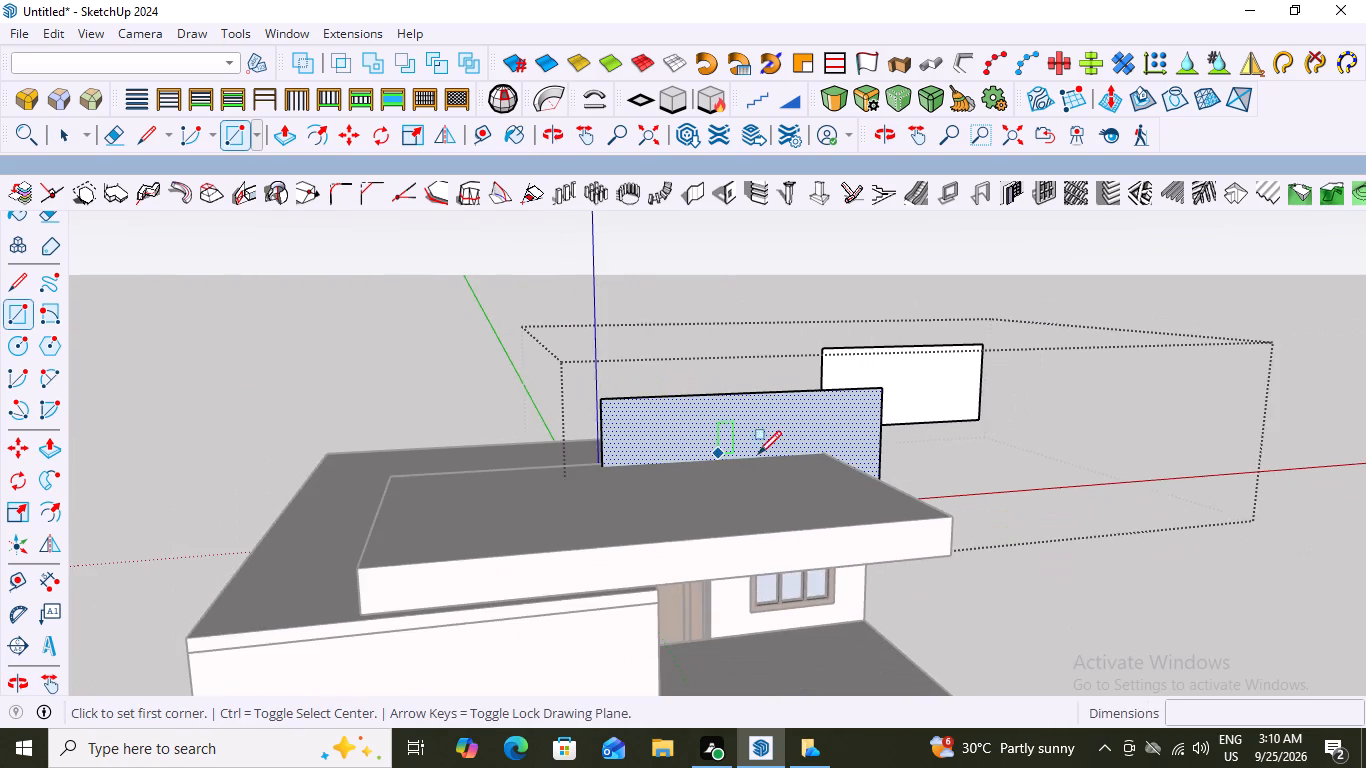
{"action": "middle_click_drag", "start_coordinate": [830, 423], "coordinate": [766, 426]}
{"action": "scroll", "coordinate": [735, 421], "scroll_direction": "up", "scroll_amount": 4}
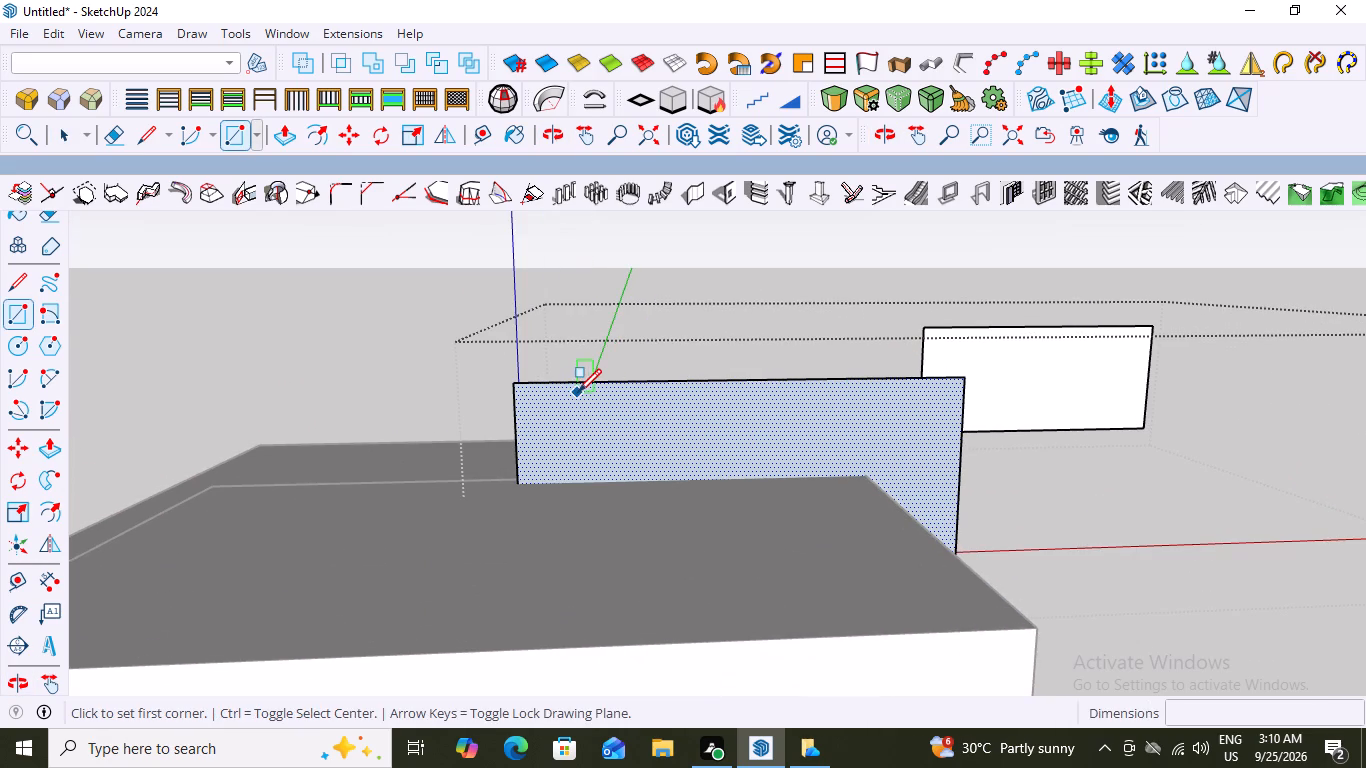
{"action": "left_click", "coordinate": [587, 388]}
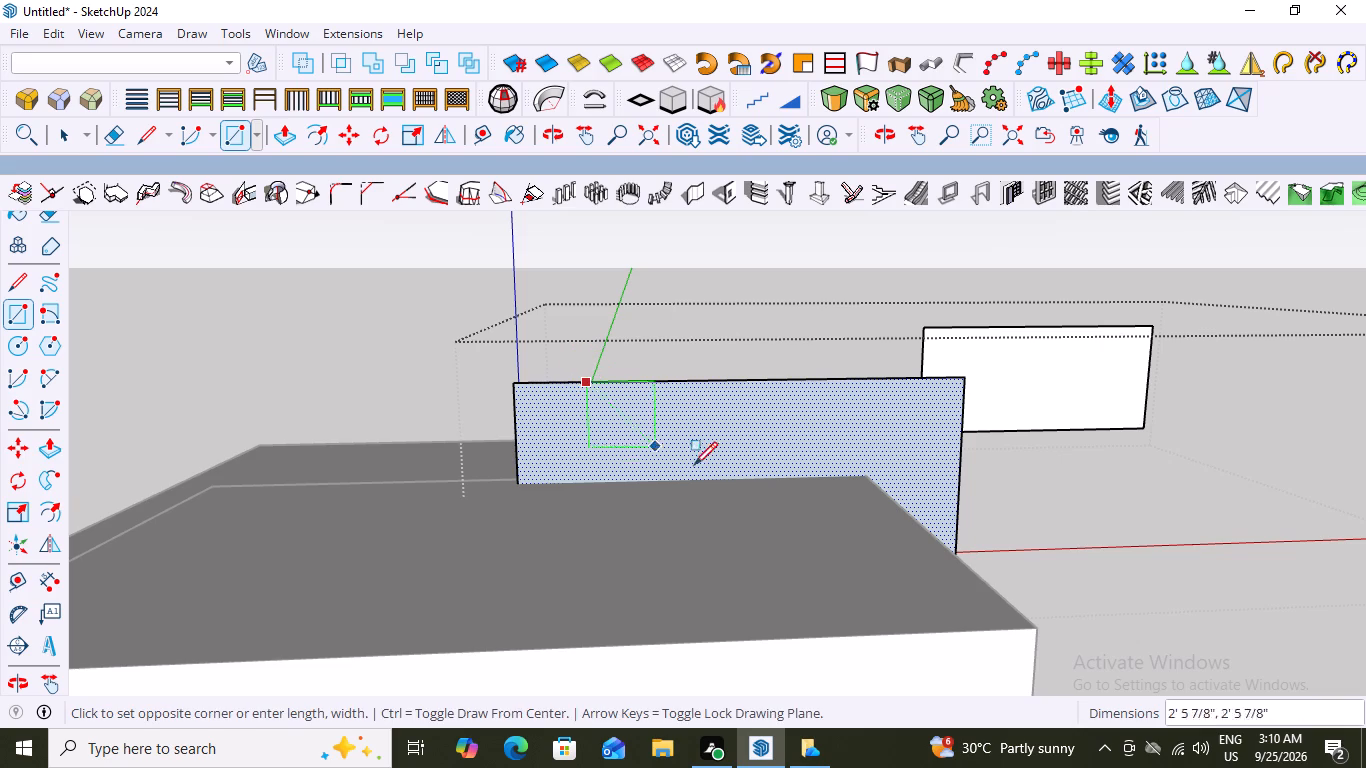
{"action": "left_click", "coordinate": [878, 453]}
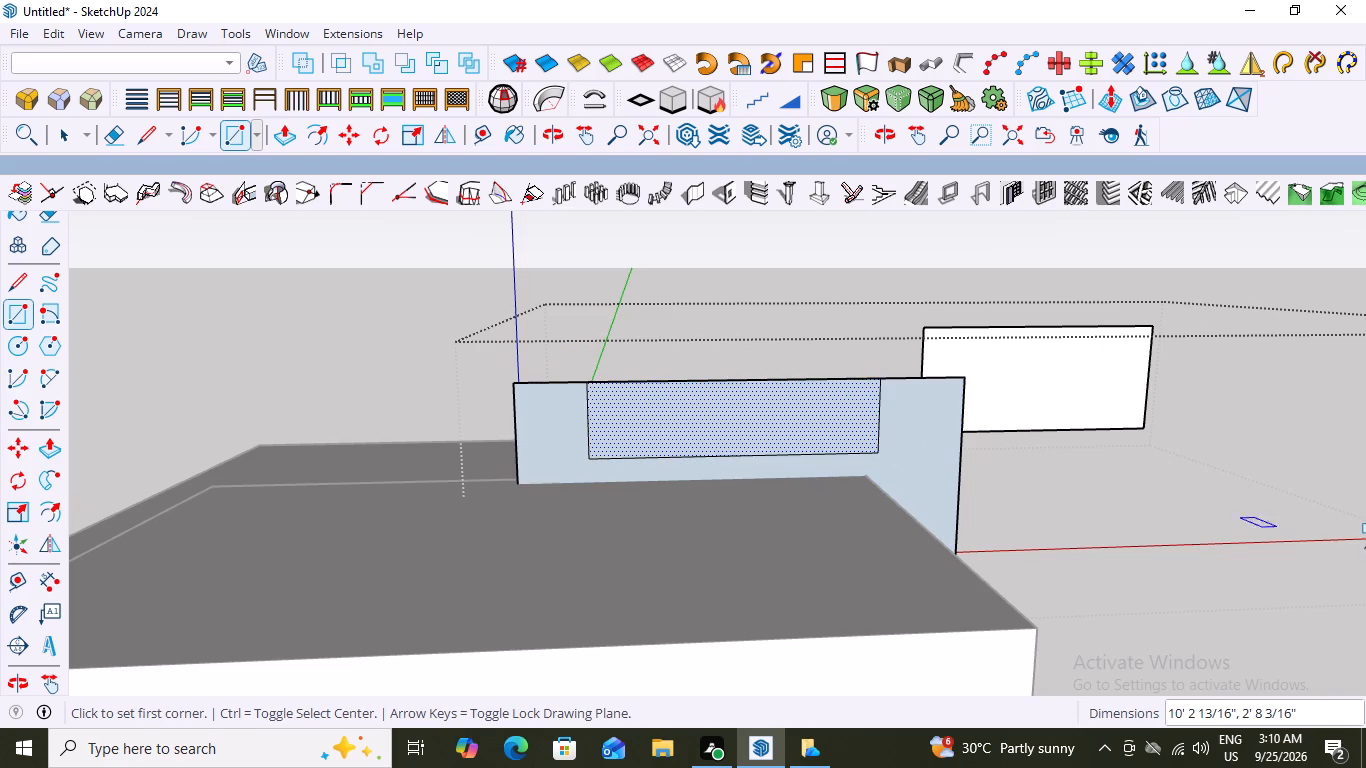
{"action": "key", "text": "space"}
Cut out the inner rectangle's face and delete its top edge, leaving an open notch in the upright panel.
{"action": "scroll", "coordinate": [1365, 588], "scroll_direction": "down", "scroll_amount": 3}
{"action": "triple_click", "coordinate": [916, 442]}
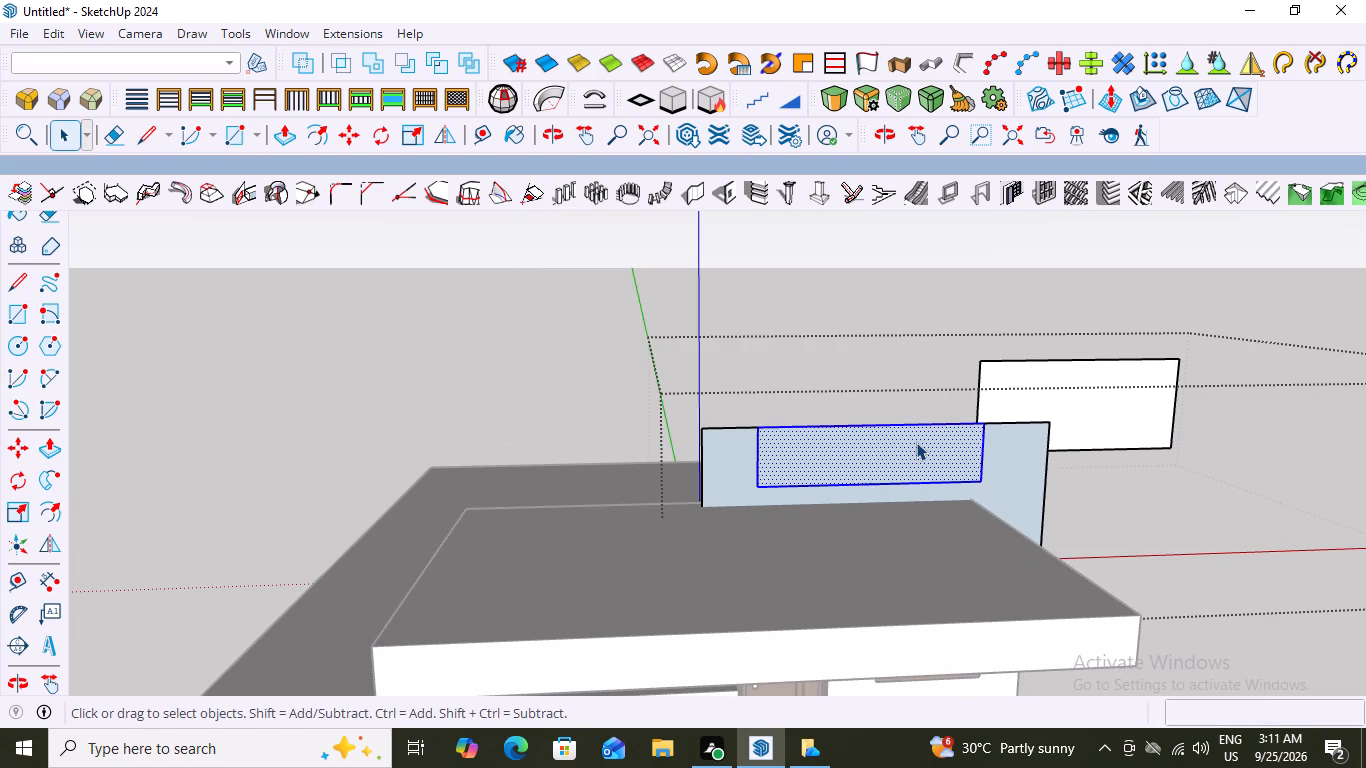
{"action": "scroll", "coordinate": [912, 444], "scroll_direction": "down", "scroll_amount": 2}
{"action": "left_click", "coordinate": [1246, 489]}
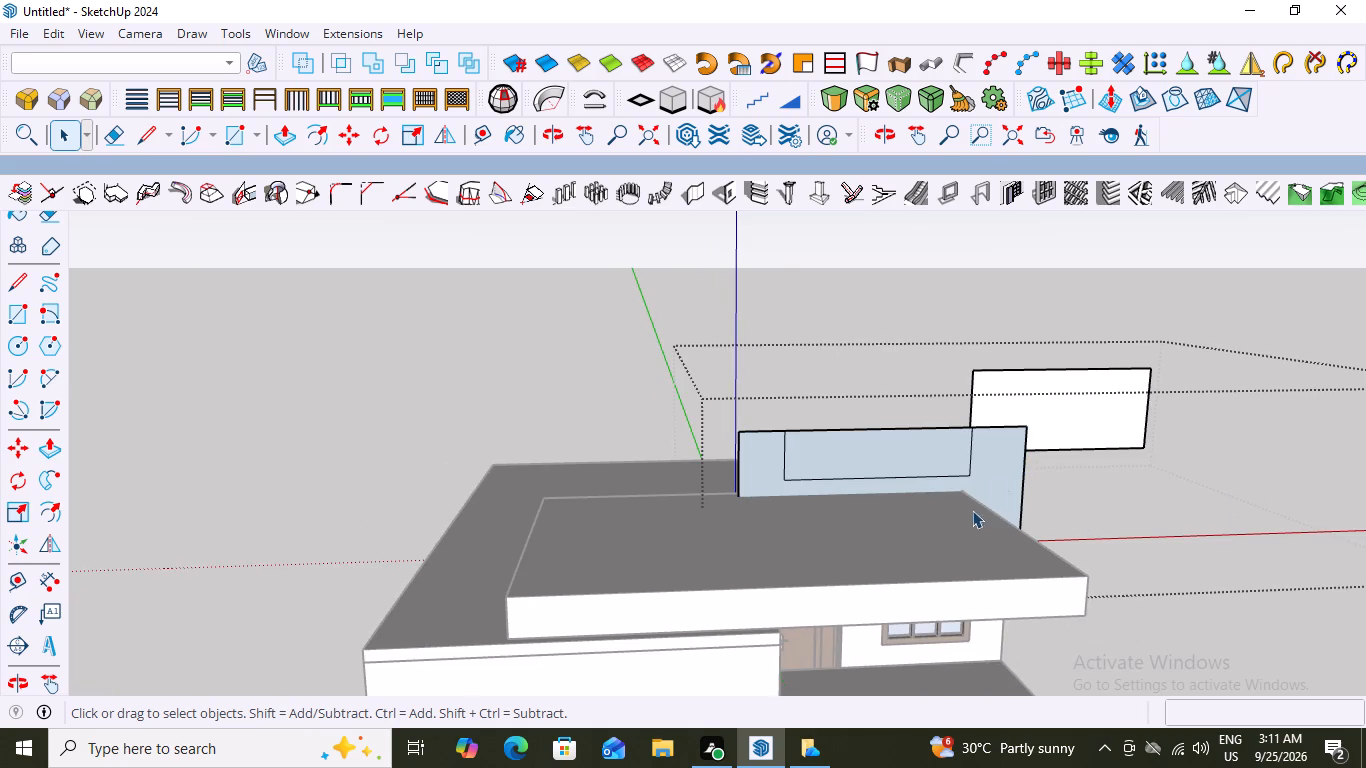
{"action": "scroll", "coordinate": [1077, 450], "scroll_direction": "down", "scroll_amount": 2}
{"action": "middle_click_drag", "start_coordinate": [1166, 450], "coordinate": [980, 568]}
{"action": "scroll", "coordinate": [949, 562], "scroll_direction": "up", "scroll_amount": 6}
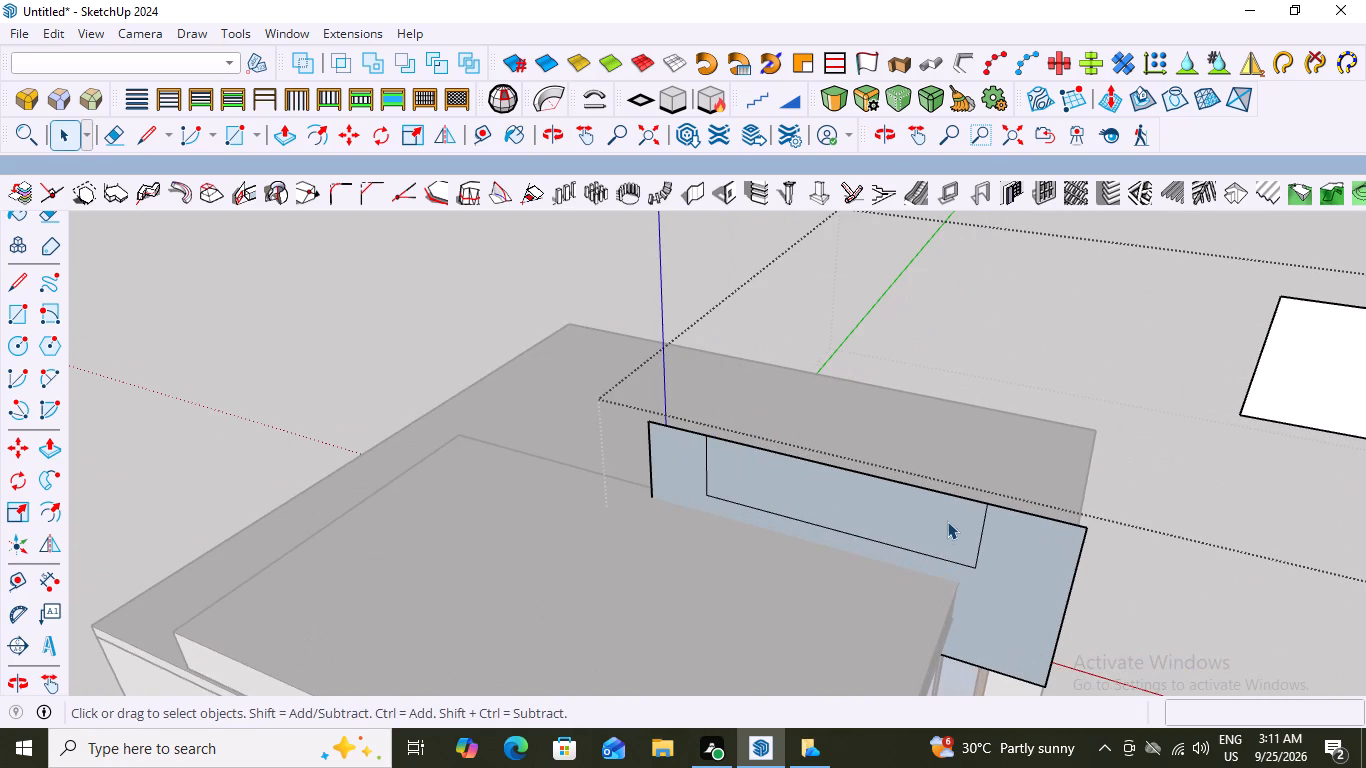
{"action": "left_click", "coordinate": [947, 520]}
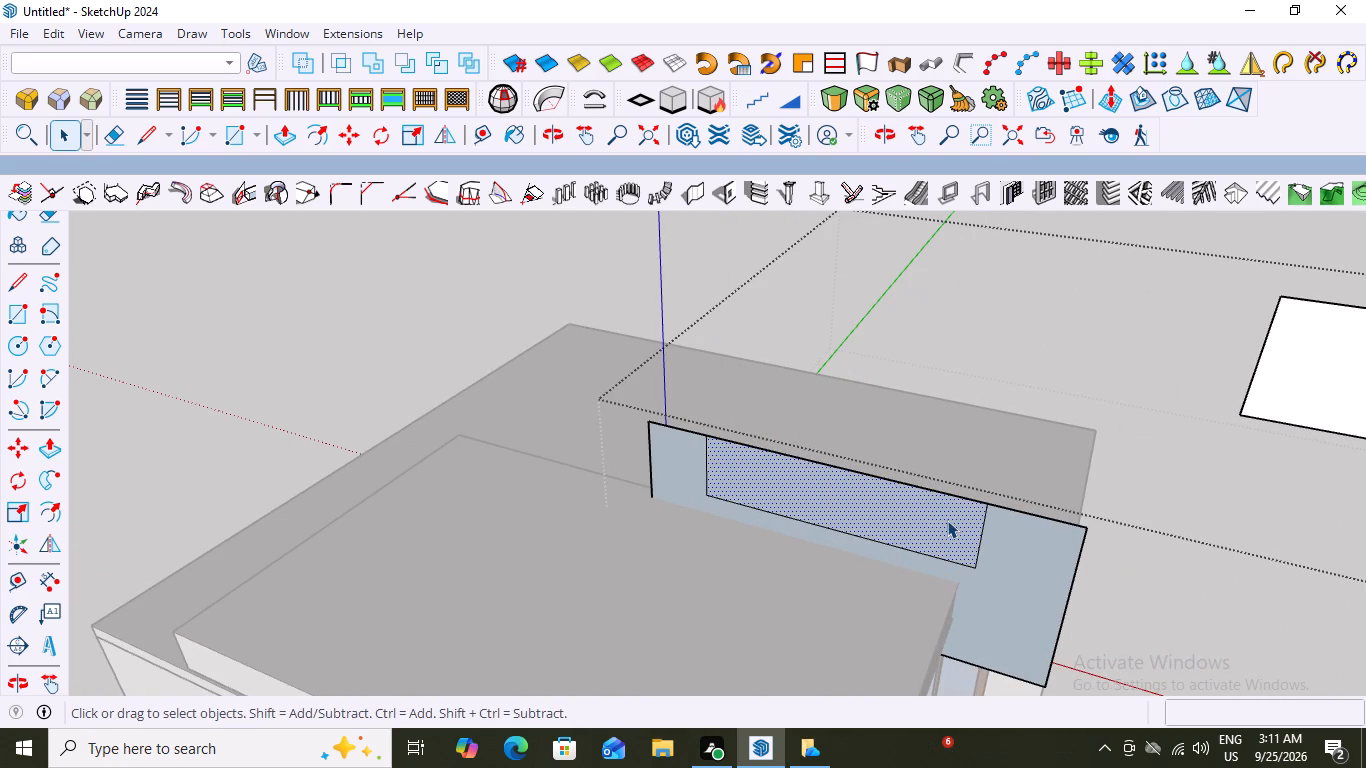
{"action": "key", "text": "ctrl+x"}
{"action": "scroll", "coordinate": [947, 520], "scroll_direction": "down", "scroll_amount": 2}
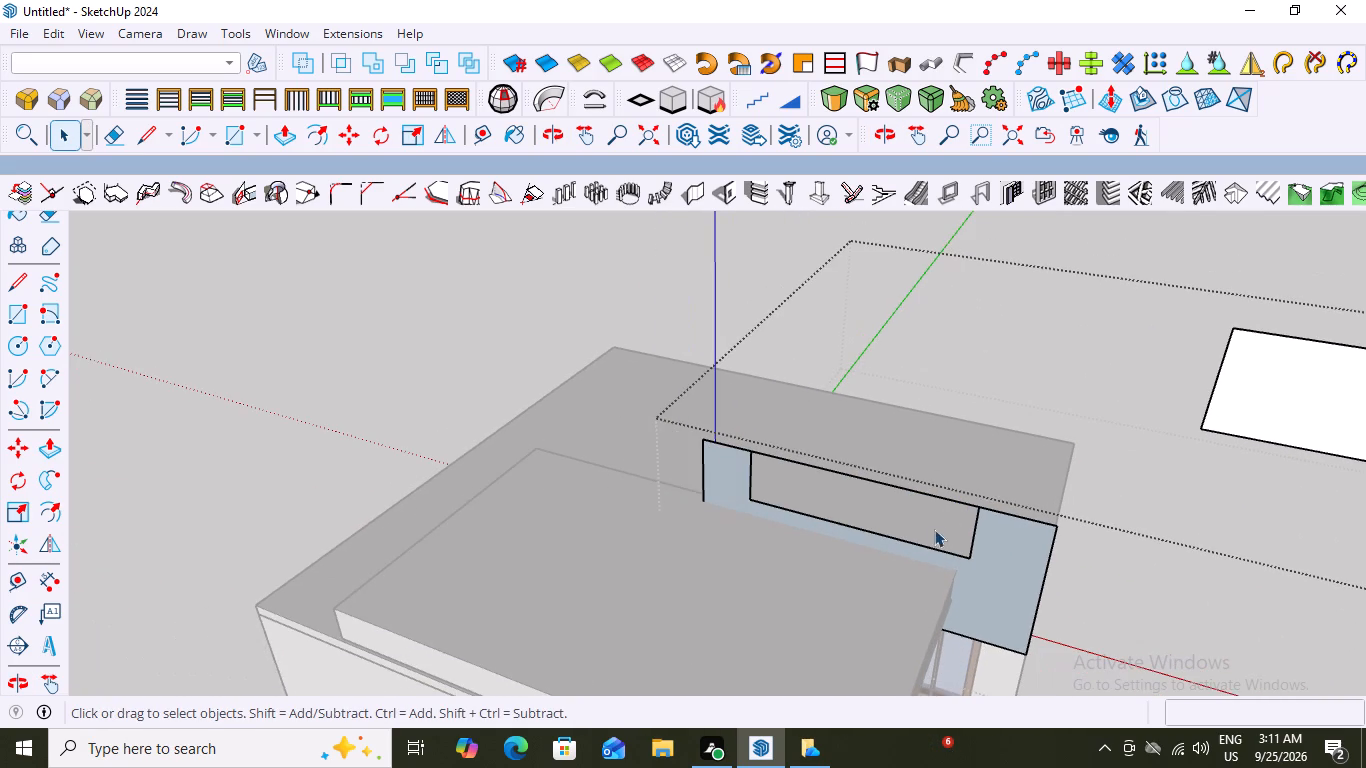
{"action": "scroll", "coordinate": [951, 519], "scroll_direction": "up", "scroll_amount": 2}
{"action": "middle_click_drag", "start_coordinate": [976, 501], "coordinate": [1067, 438]}
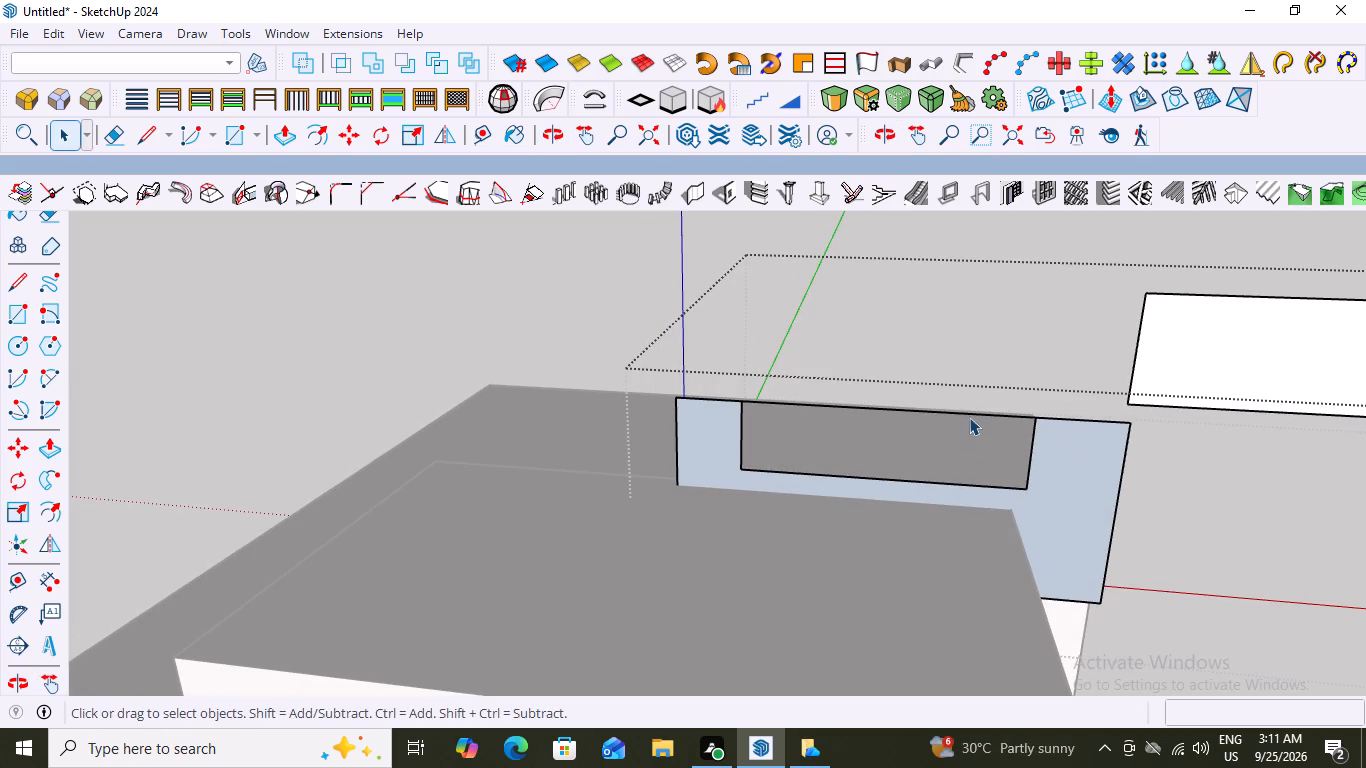
{"action": "left_click", "coordinate": [969, 414]}
{"action": "key", "text": "Delete"}
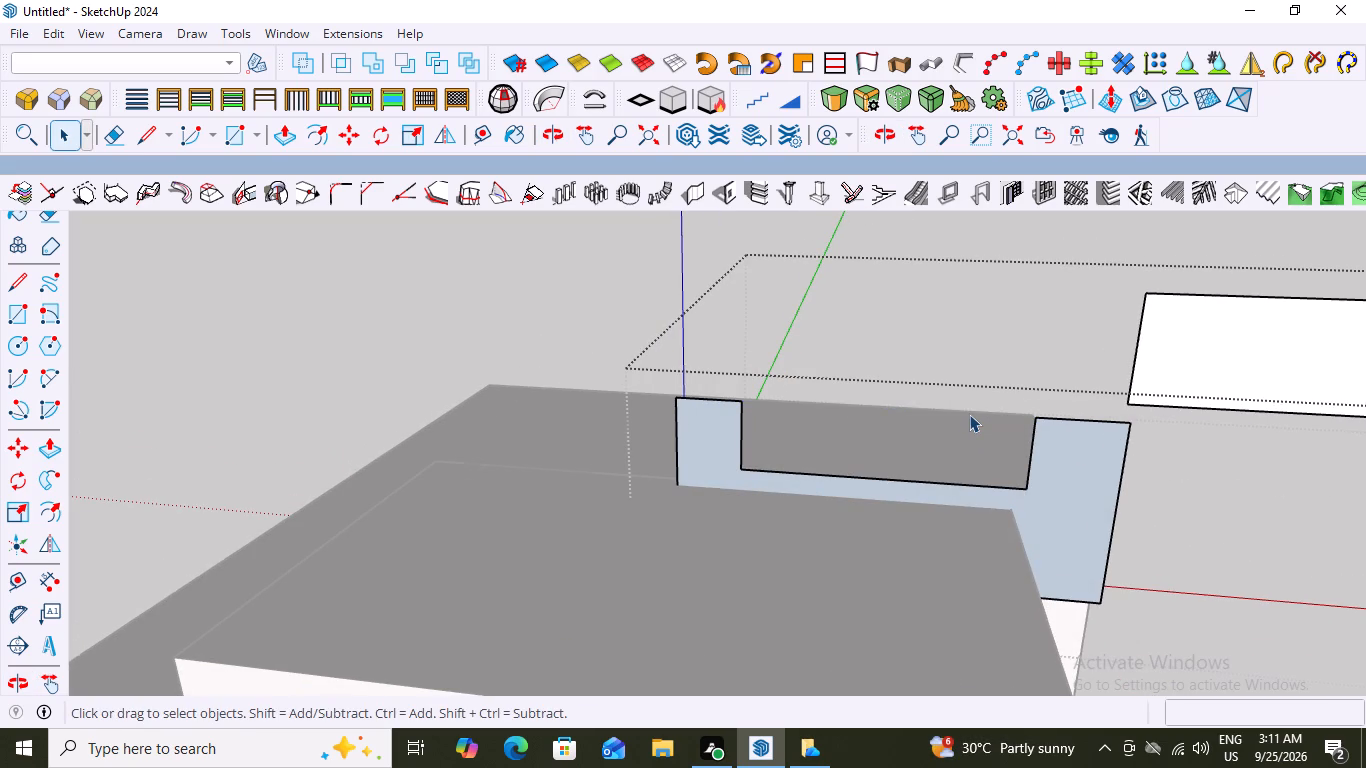
Push/Pull the notched panel about 1' 4 3/16" to the front corner of the main block's roof, and exit the group.
{"action": "scroll", "coordinate": [969, 414], "scroll_direction": "down", "scroll_amount": 9}
{"action": "middle_click_drag", "start_coordinate": [1154, 497], "coordinate": [755, 461]}
{"action": "scroll", "coordinate": [781, 571], "scroll_direction": "up", "scroll_amount": 4}
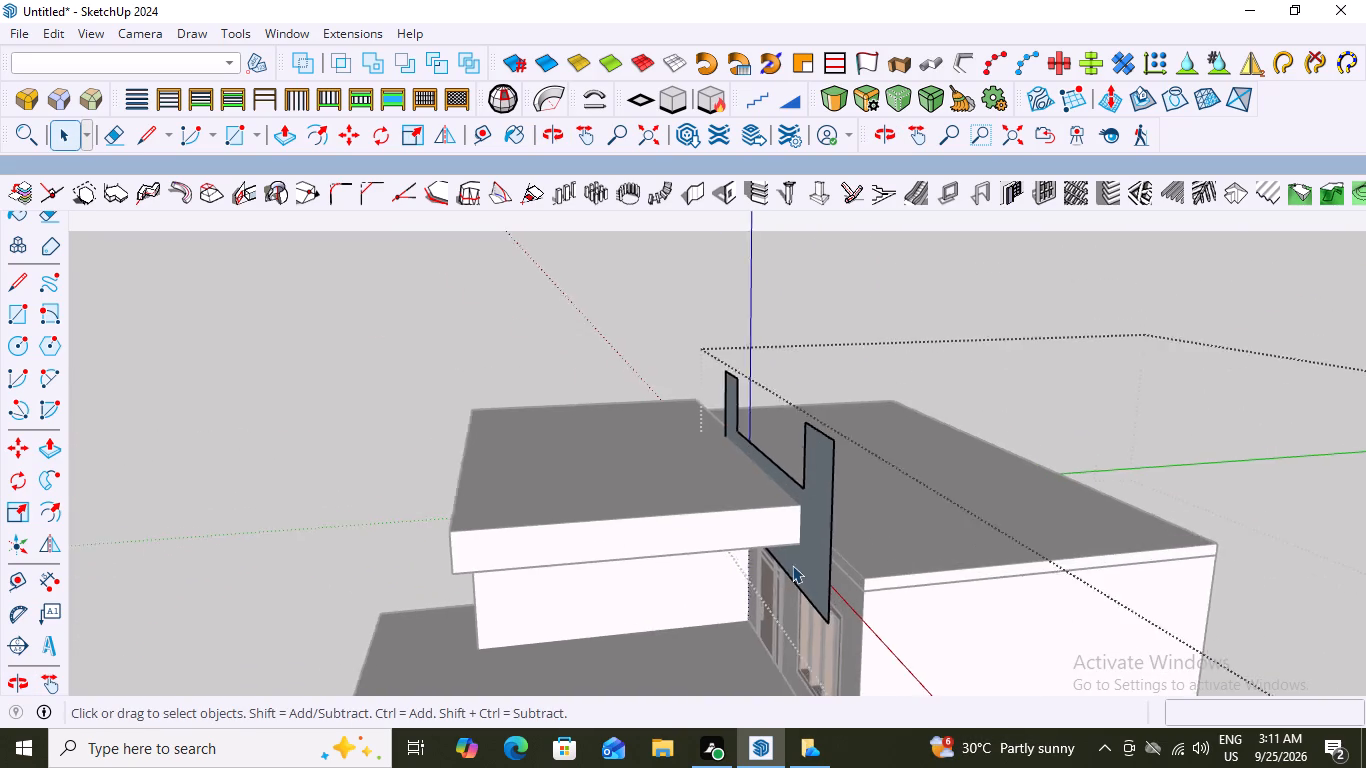
{"action": "scroll", "coordinate": [792, 565], "scroll_direction": "up", "scroll_amount": 2}
{"action": "left_click", "coordinate": [824, 521]}
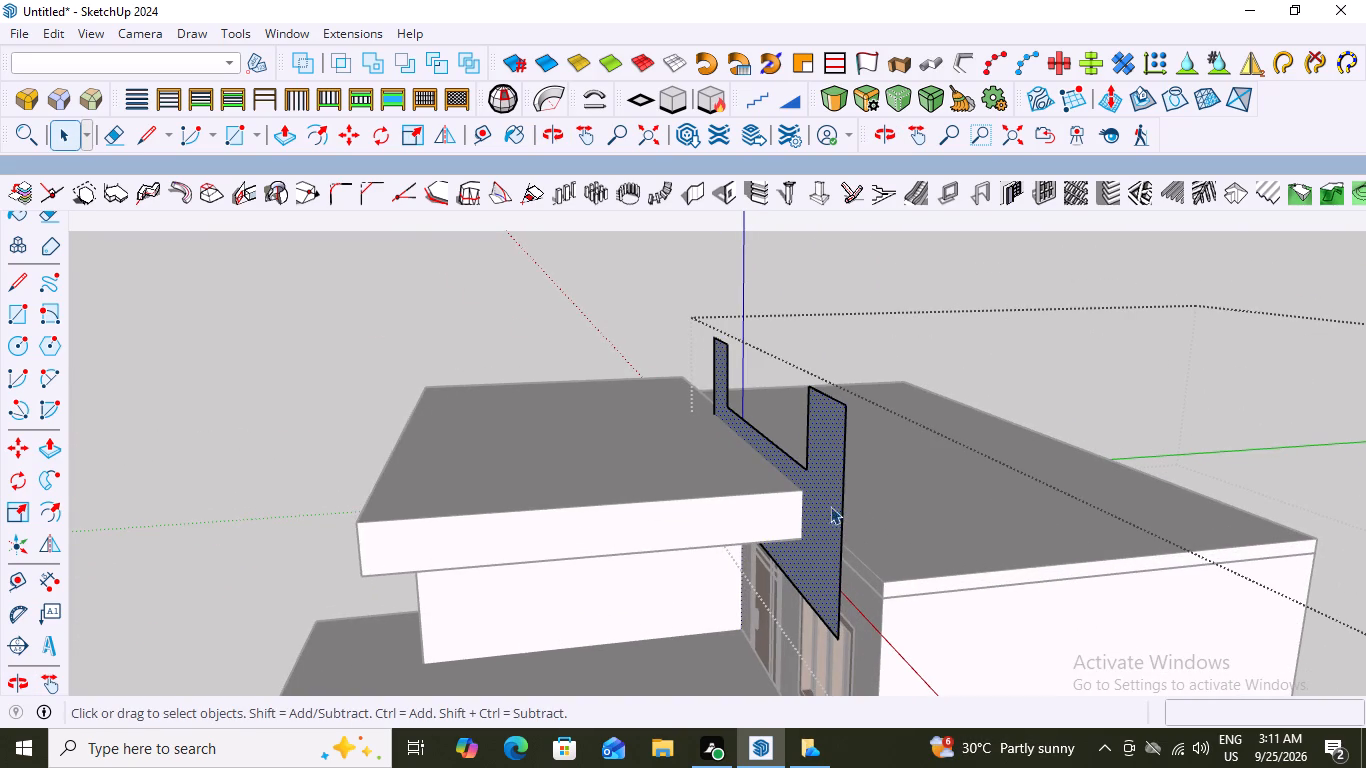
{"action": "middle_click_drag", "start_coordinate": [905, 539], "coordinate": [866, 514]}
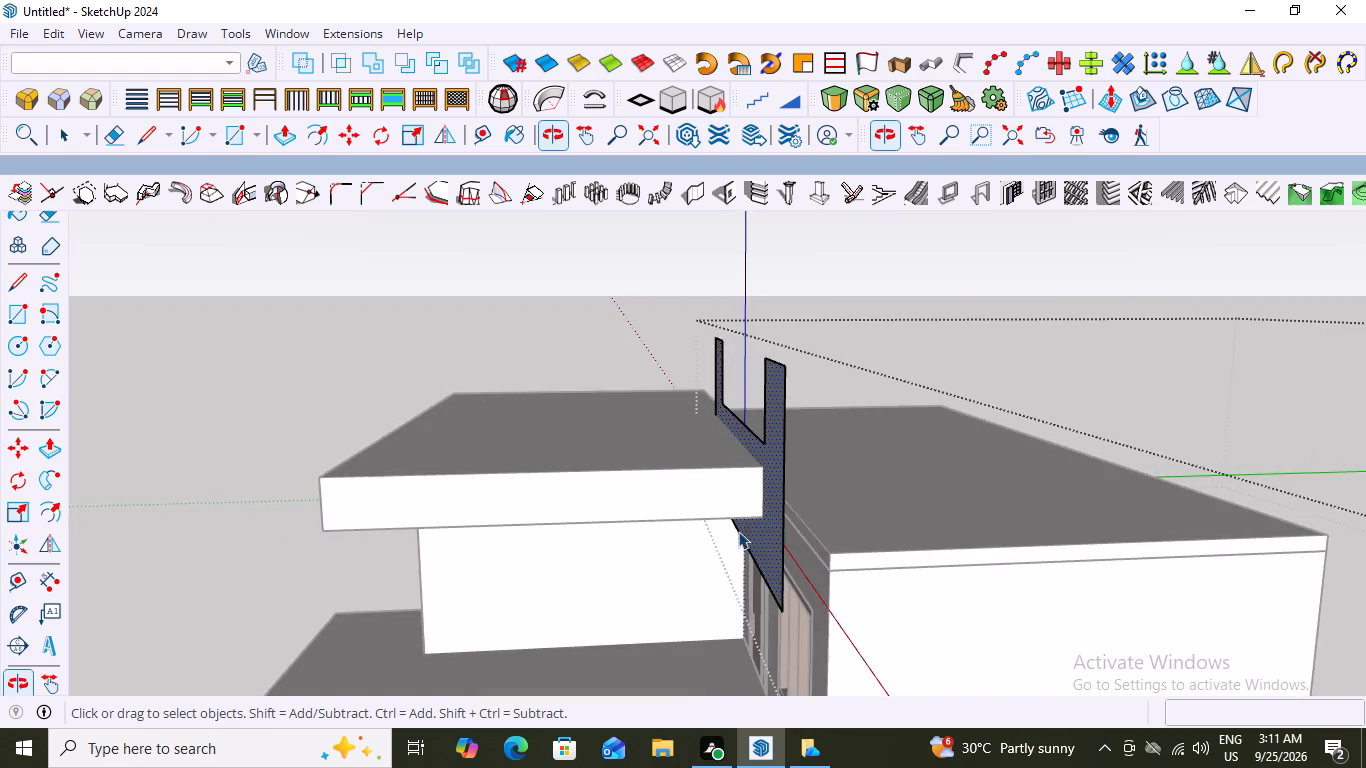
{"action": "scroll", "coordinate": [739, 530], "scroll_direction": "up", "scroll_amount": 4}
{"action": "scroll", "coordinate": [877, 469], "scroll_direction": "up", "scroll_amount": 1}
{"action": "middle_click_drag", "start_coordinate": [877, 469], "coordinate": [845, 481]}
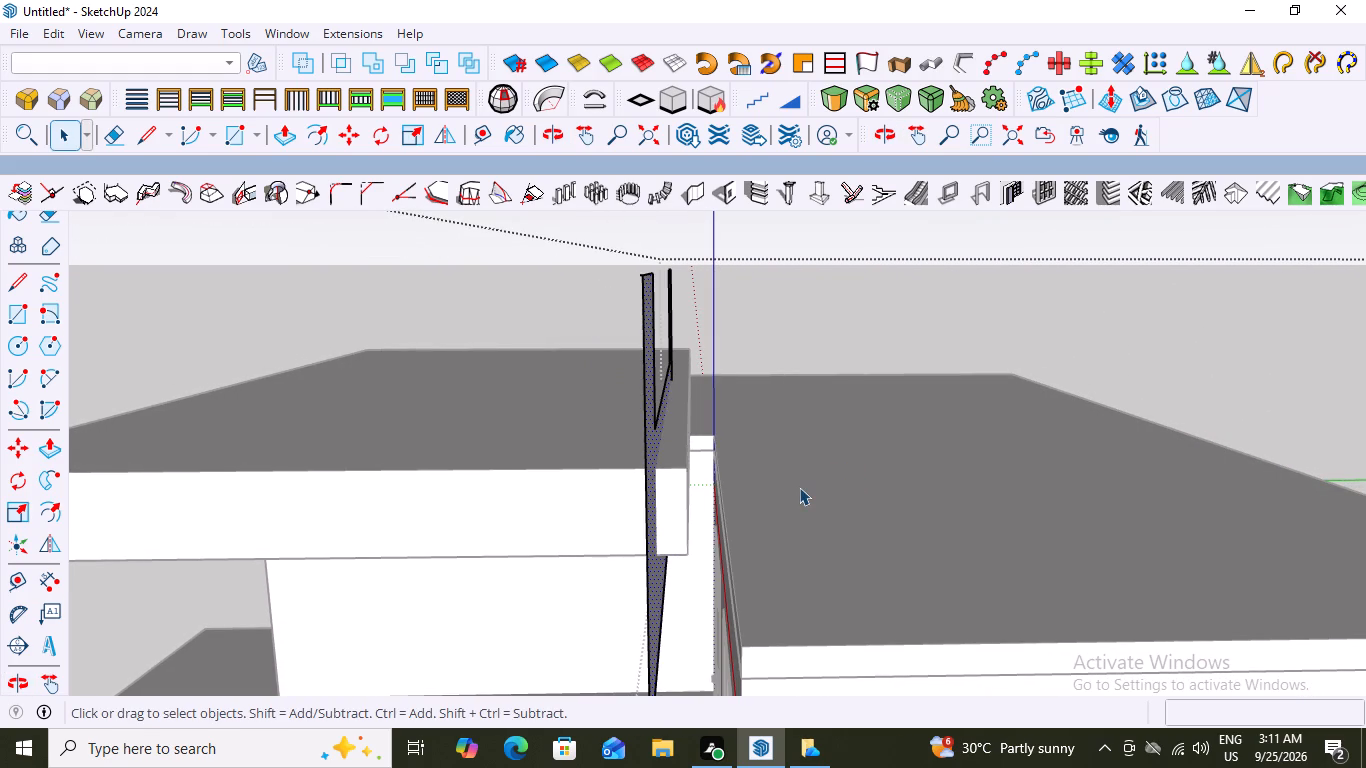
{"action": "scroll", "coordinate": [799, 487], "scroll_direction": "down", "scroll_amount": 8}
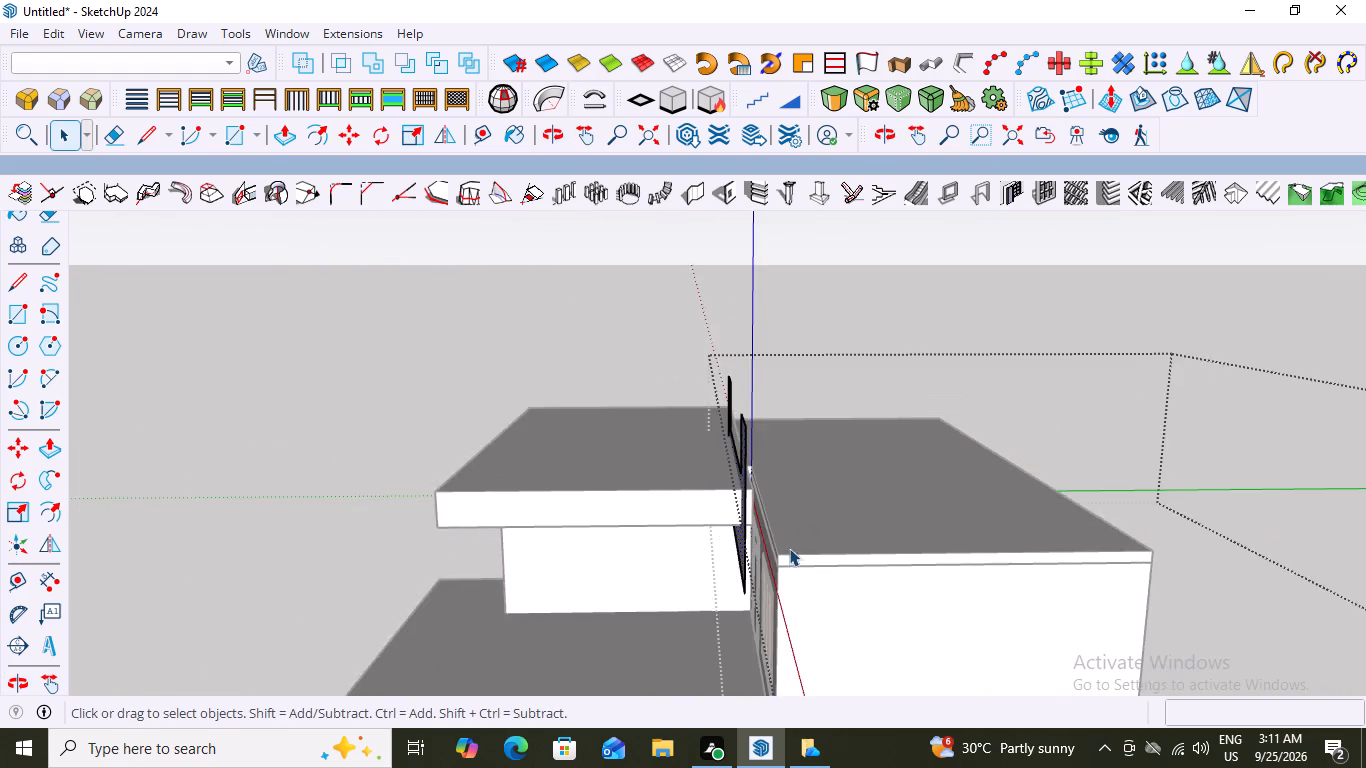
{"action": "middle_click_drag", "start_coordinate": [789, 550], "coordinate": [770, 542]}
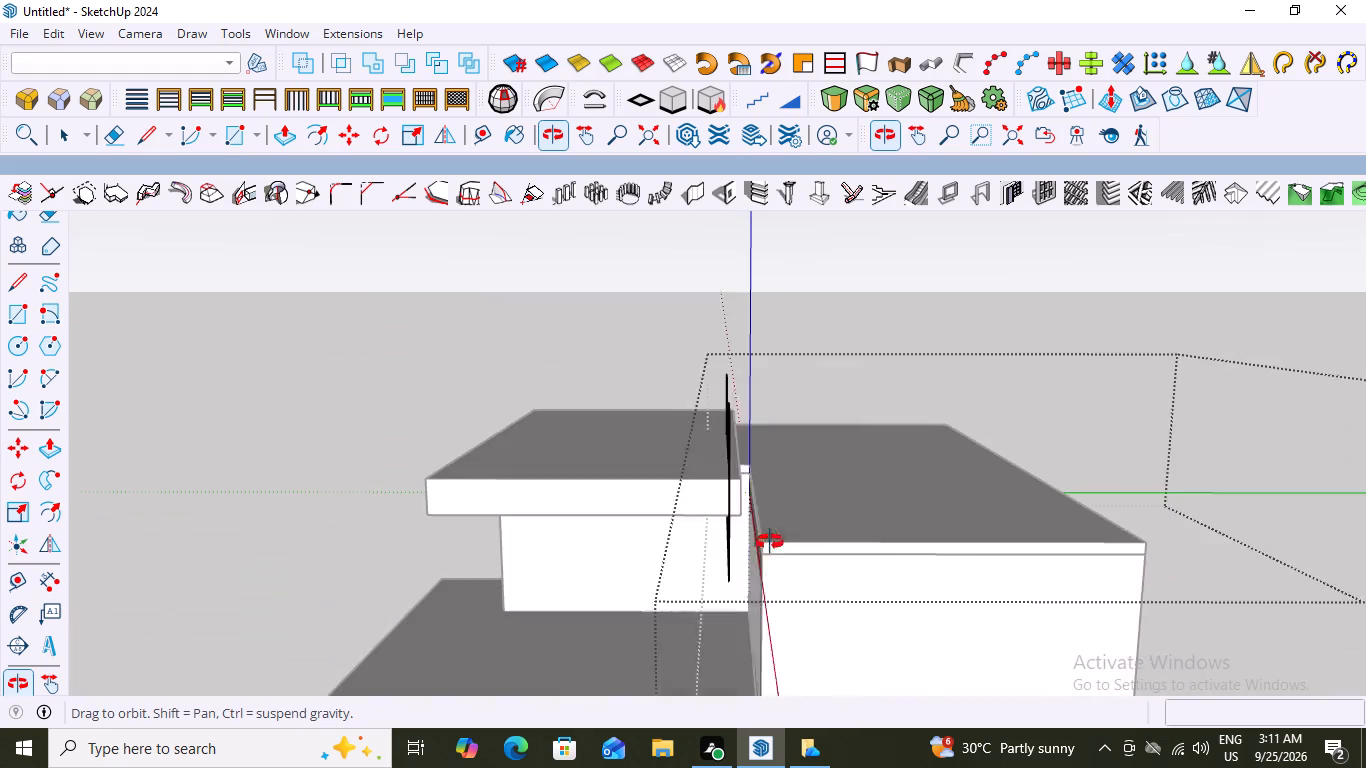
{"action": "middle_click_drag", "start_coordinate": [770, 542], "coordinate": [768, 542]}
{"action": "scroll", "coordinate": [803, 499], "scroll_direction": "up", "scroll_amount": 3}
{"action": "middle_click_drag", "start_coordinate": [723, 490], "coordinate": [669, 492]}
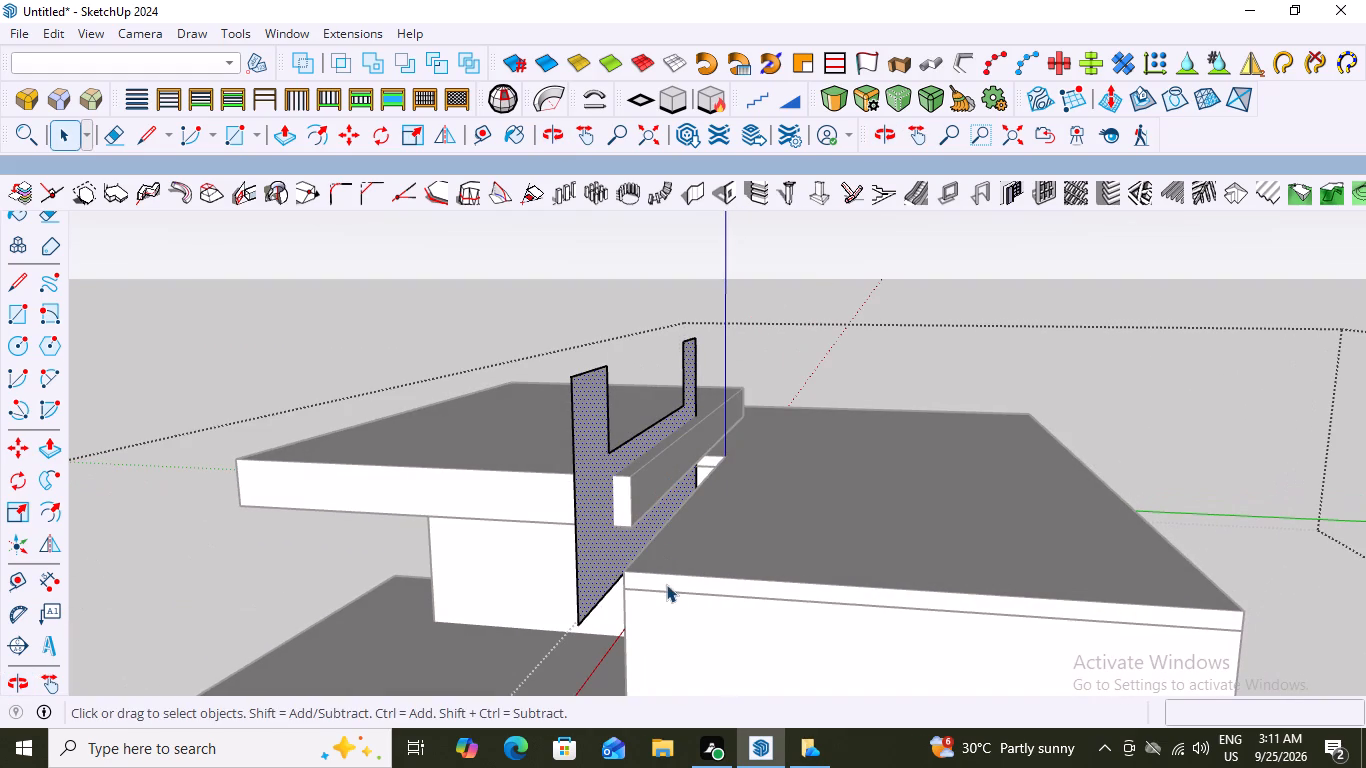
{"action": "key", "text": "p"}
{"action": "left_click", "coordinate": [596, 531]}
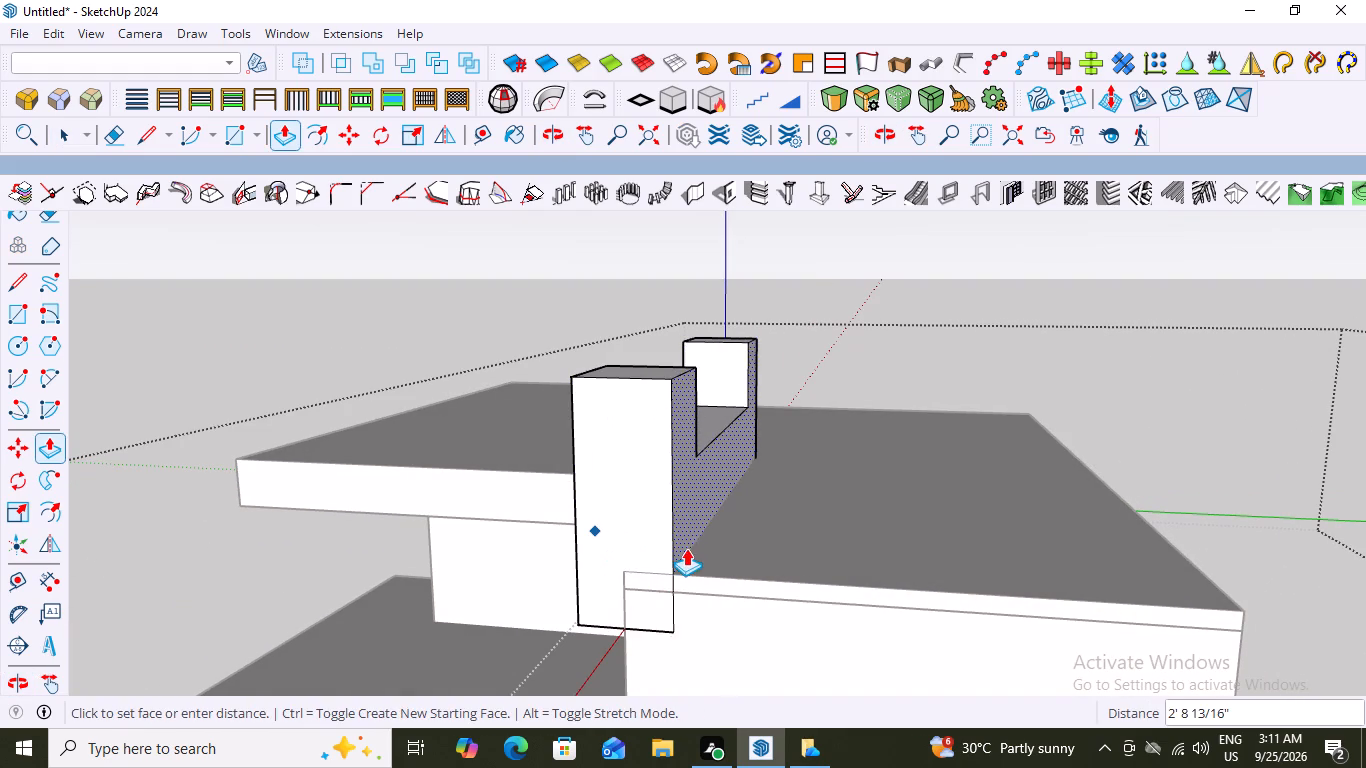
{"action": "left_click", "coordinate": [624, 563]}
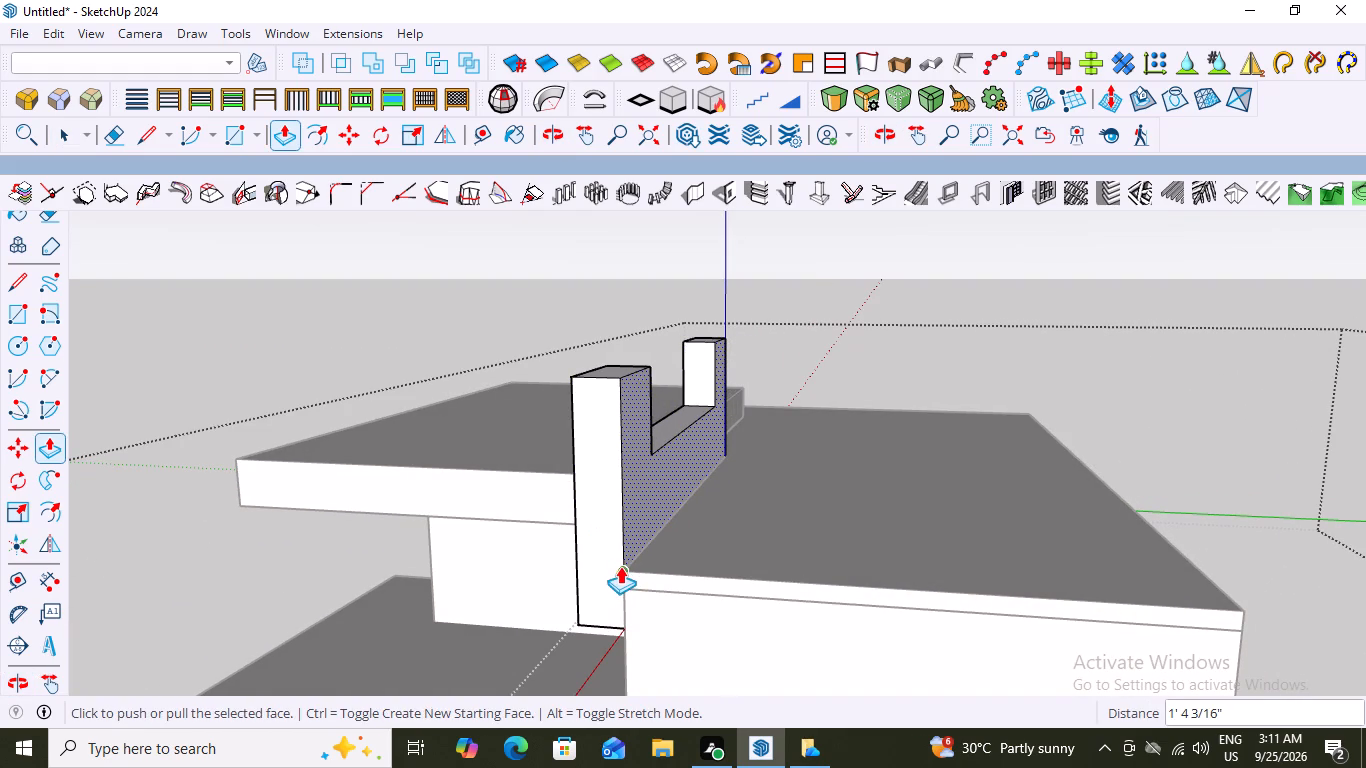
{"action": "key", "text": "space"}
{"action": "left_click", "coordinate": [1023, 341]}
{"action": "scroll", "coordinate": [618, 483], "scroll_direction": "down", "scroll_amount": 3}
{"action": "middle_click_drag", "start_coordinate": [510, 518], "coordinate": [618, 526]}
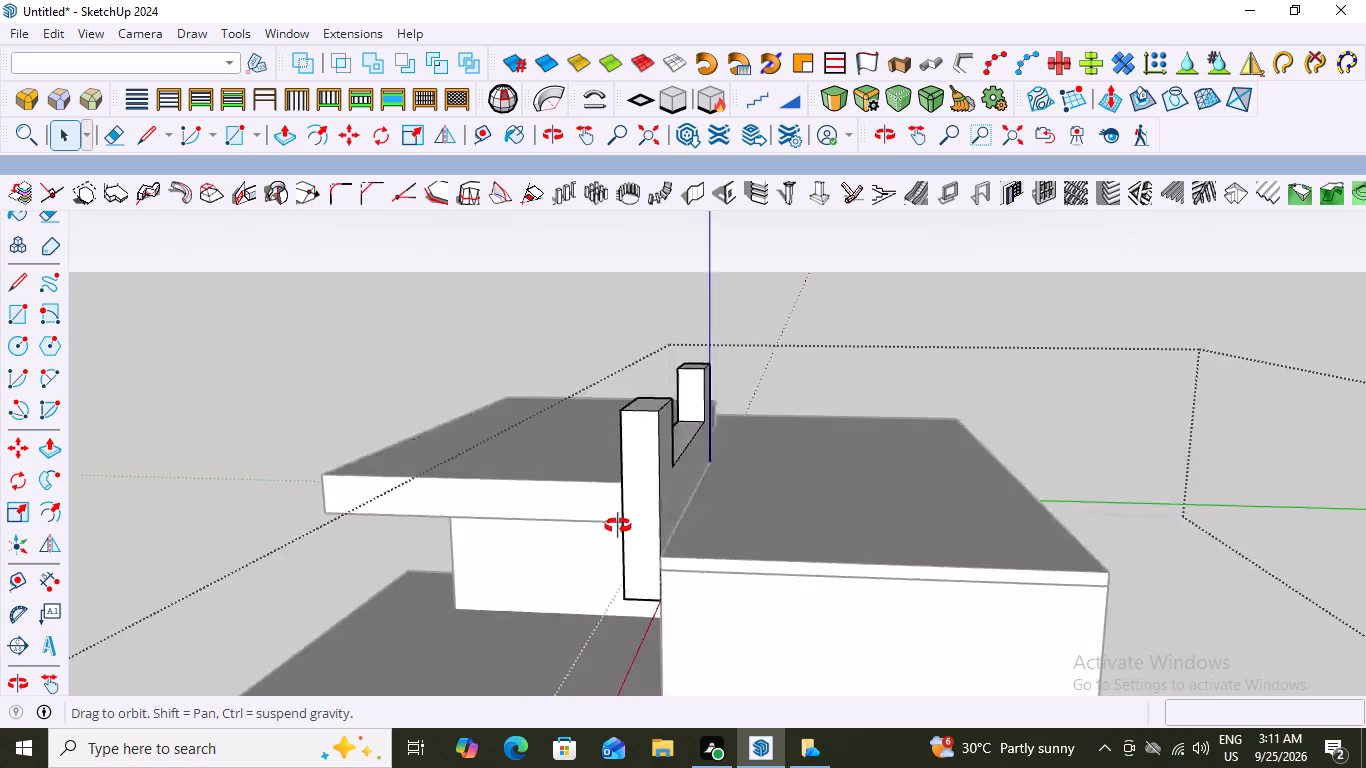
{"action": "middle_click_drag", "start_coordinate": [618, 526], "coordinate": [1000, 532]}
{"action": "left_click", "coordinate": [935, 298]}
Examine the front facade, the underside of the roof slab and its junction with the side block and parapet.
{"action": "middle_click_drag", "start_coordinate": [845, 467], "coordinate": [1025, 406]}
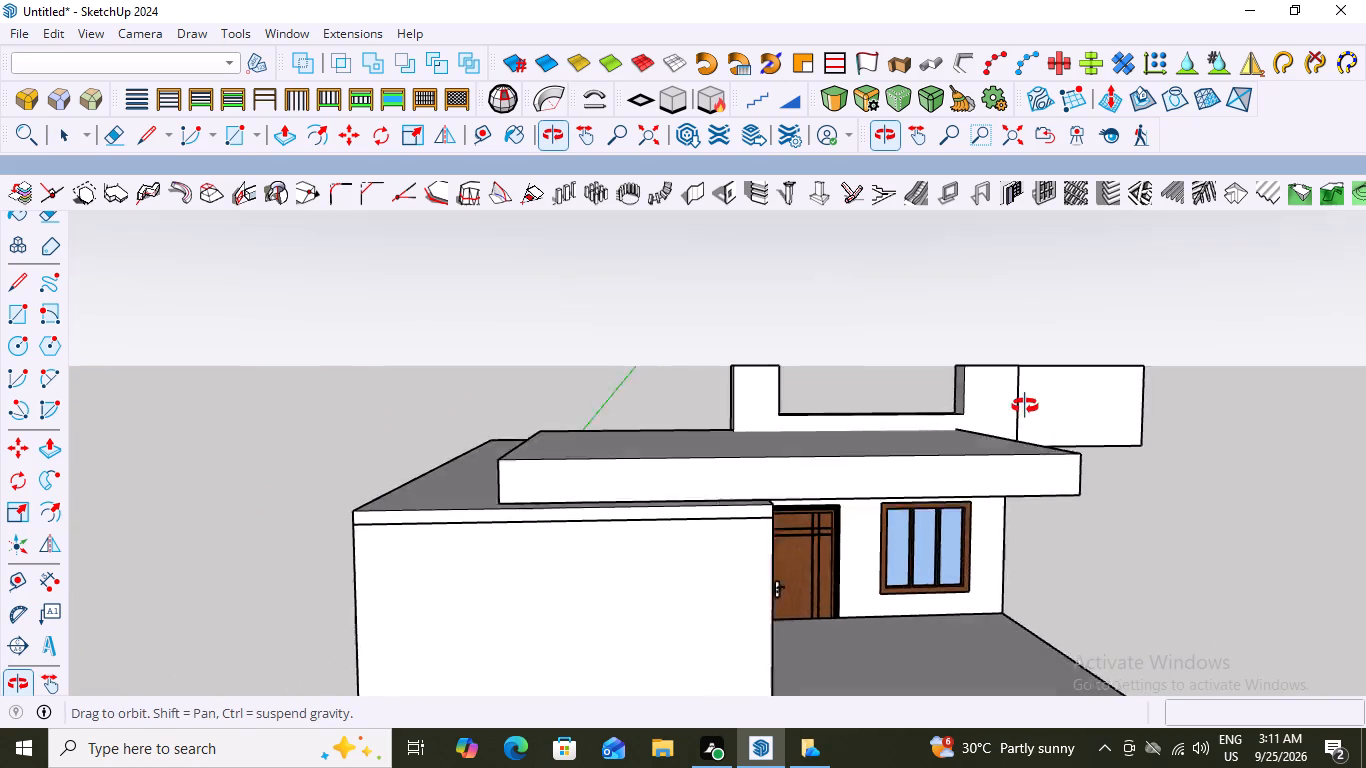
{"action": "middle_click_drag", "start_coordinate": [1025, 406], "coordinate": [995, 395]}
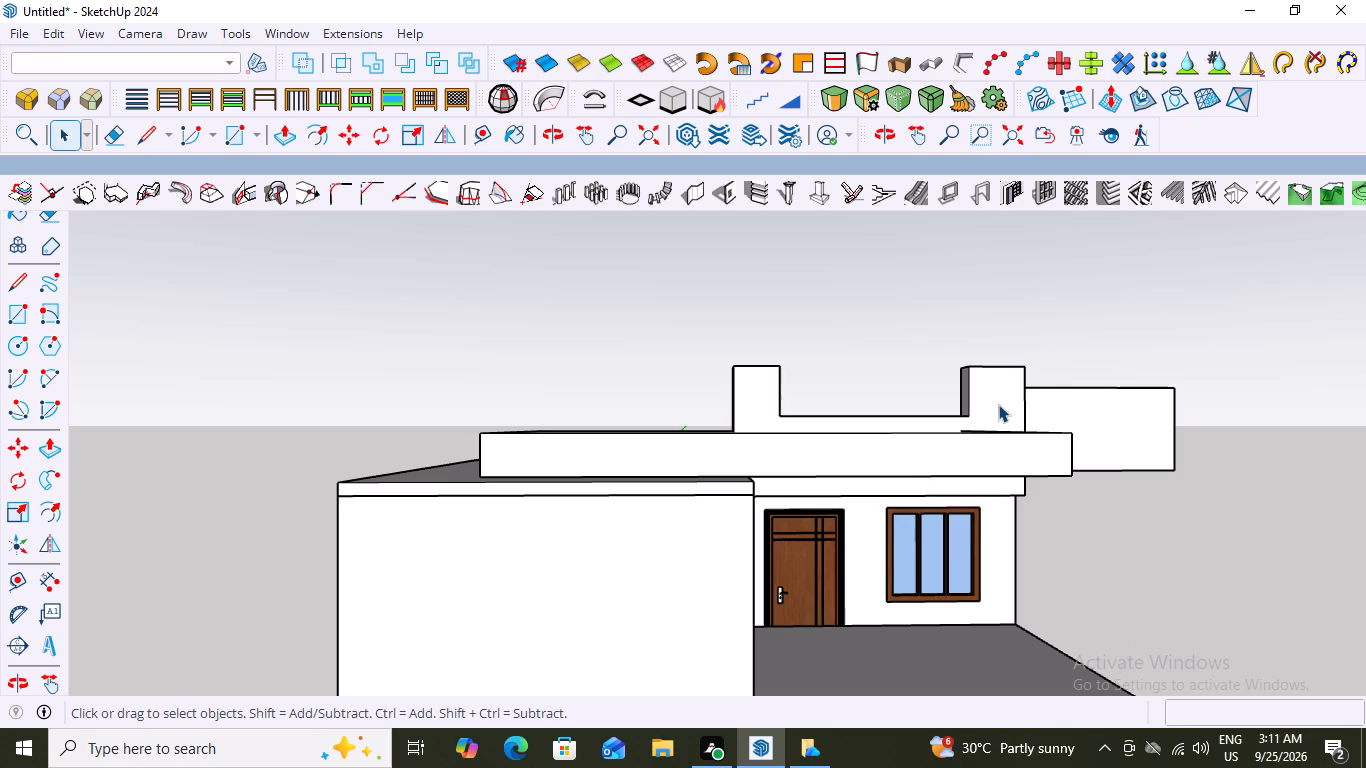
{"action": "scroll", "coordinate": [998, 404], "scroll_direction": "down", "scroll_amount": 6}
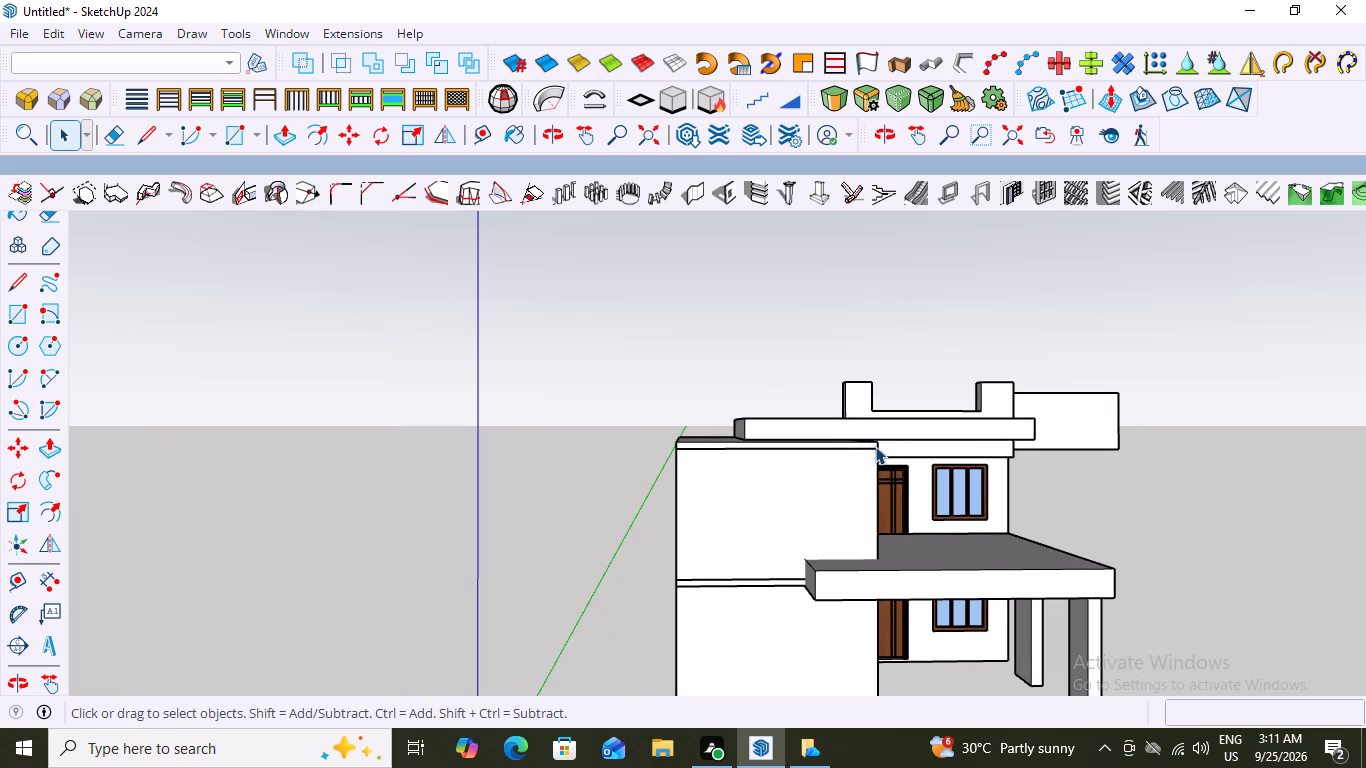
{"action": "scroll", "coordinate": [875, 446], "scroll_direction": "up", "scroll_amount": 15}
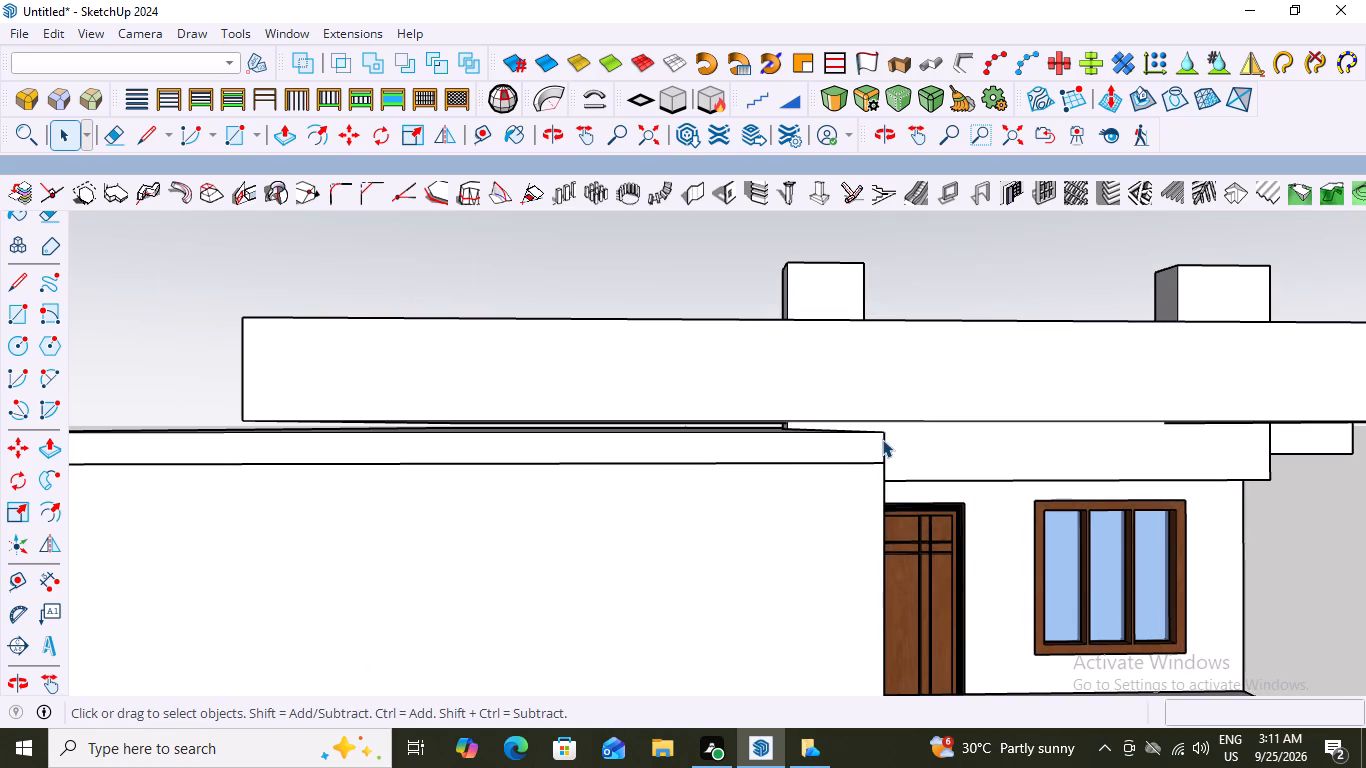
{"action": "middle_click_drag", "start_coordinate": [885, 447], "coordinate": [620, 377]}
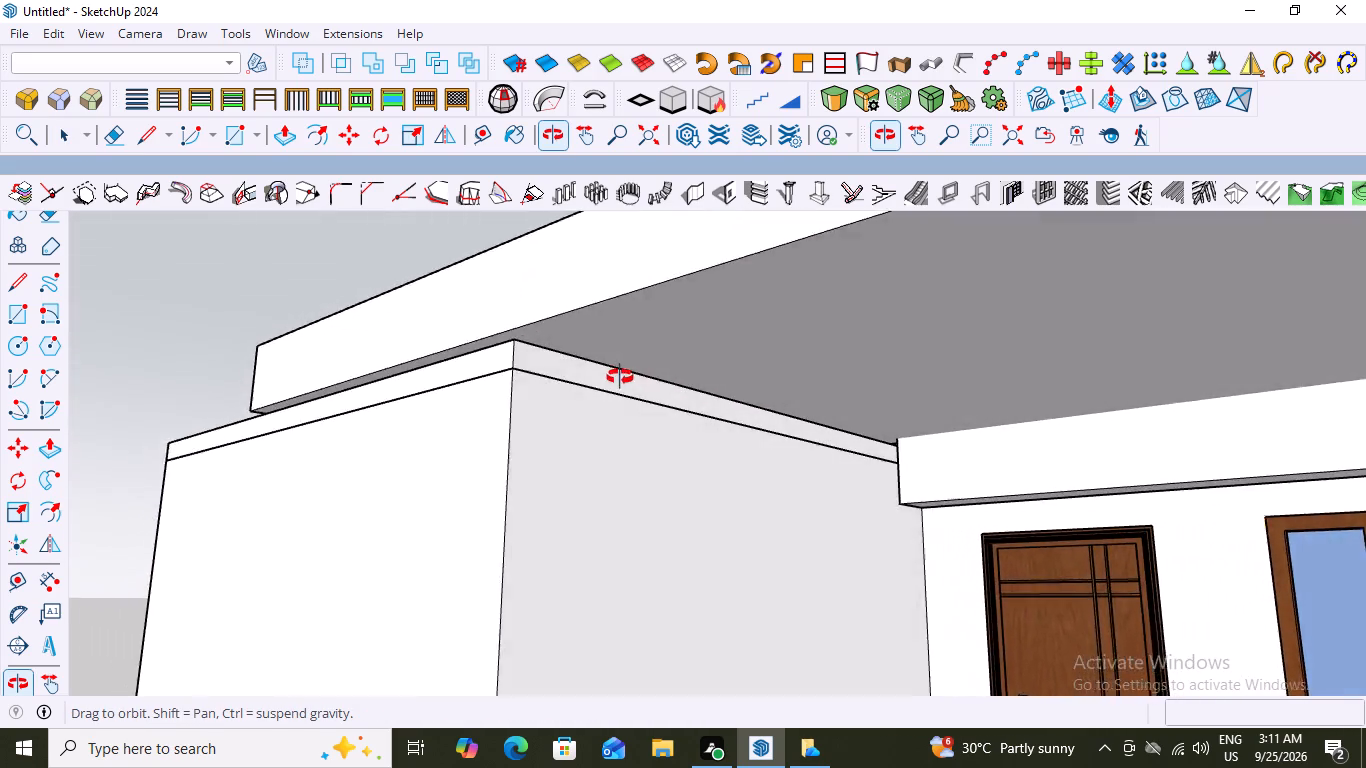
{"action": "middle_click_drag", "start_coordinate": [620, 377], "coordinate": [853, 454]}
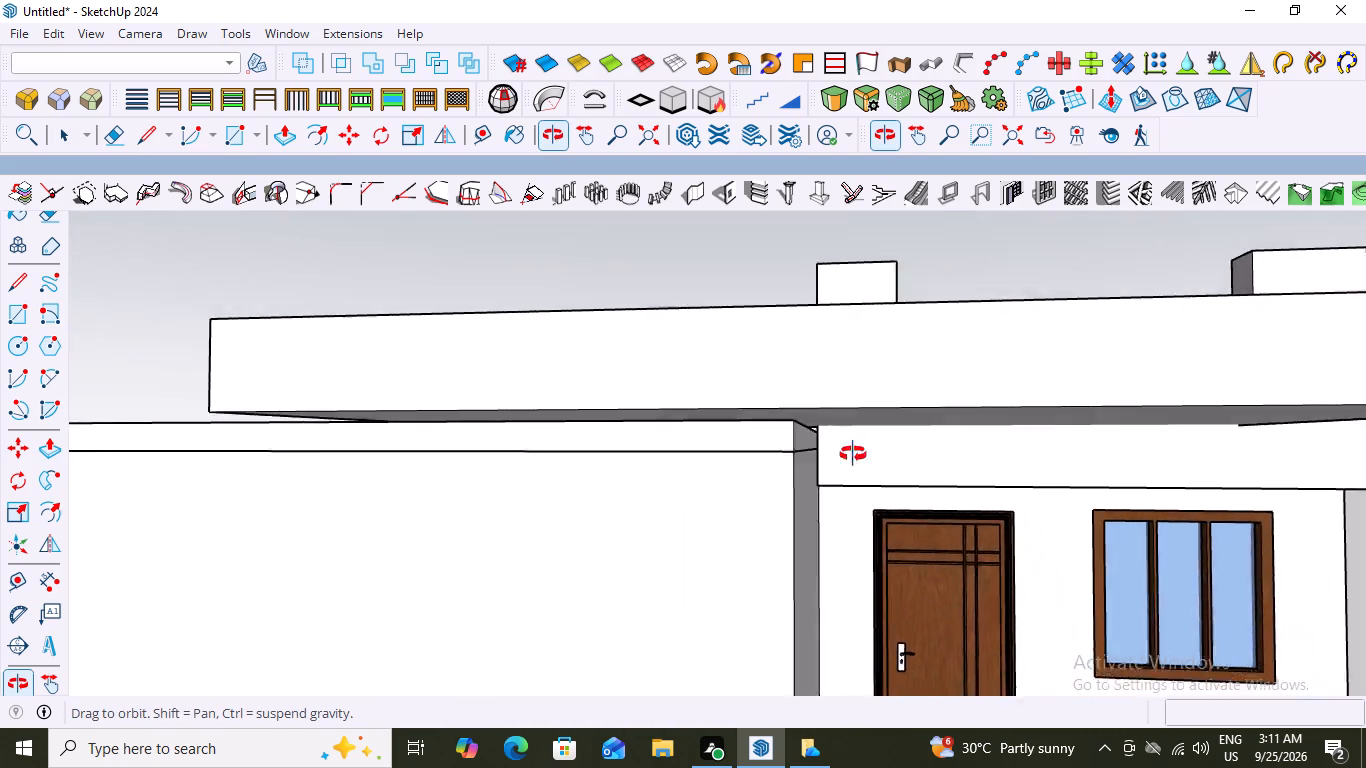
{"action": "middle_click_drag", "start_coordinate": [853, 454], "coordinate": [755, 391]}
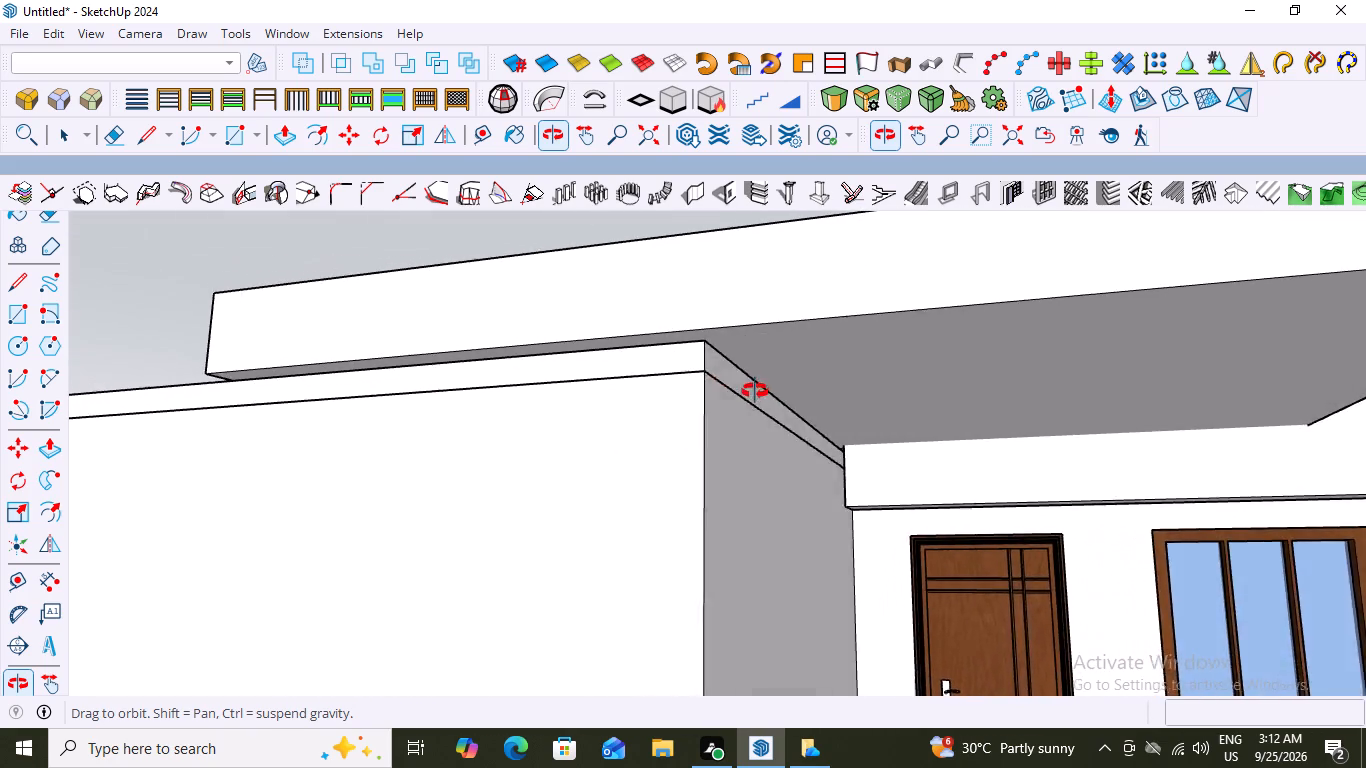
{"action": "middle_click_drag", "start_coordinate": [755, 391], "coordinate": [728, 405]}
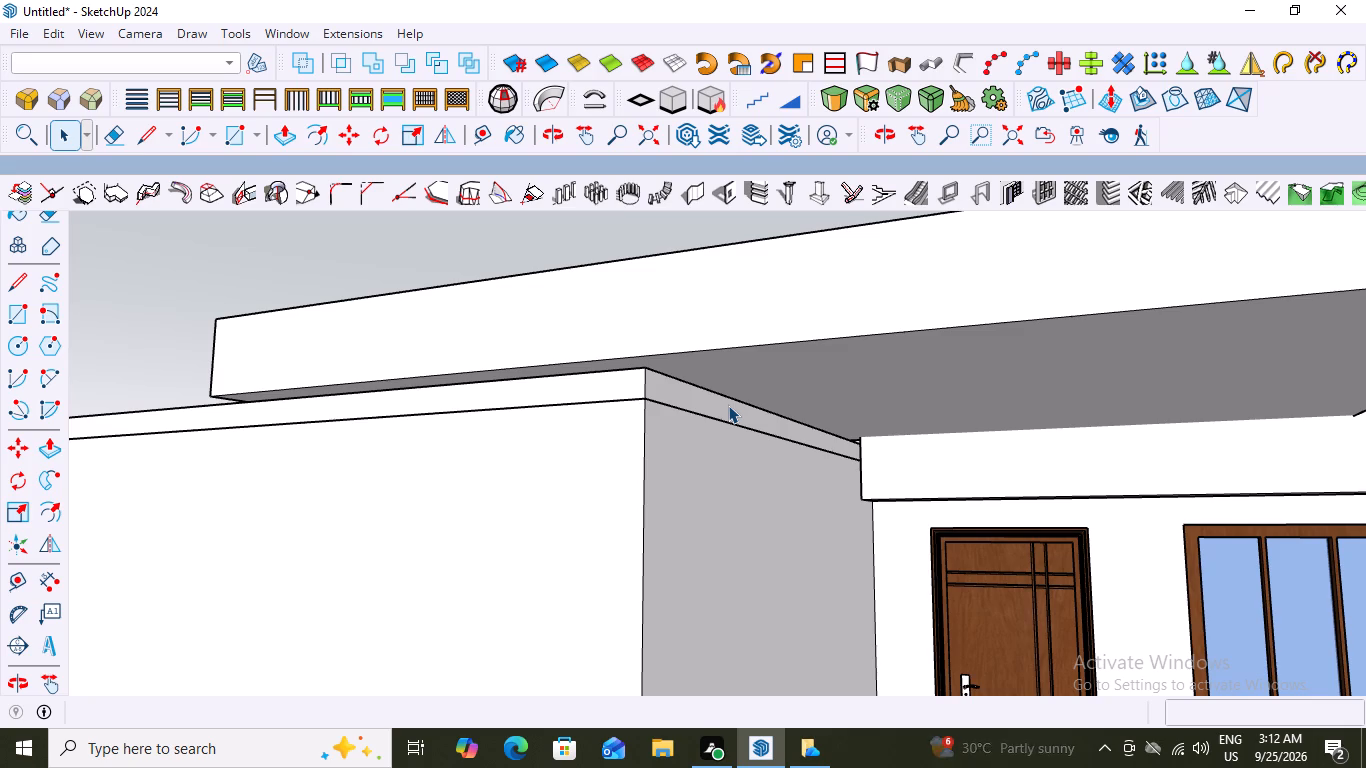
{"action": "scroll", "coordinate": [611, 421], "scroll_direction": "down", "scroll_amount": 14}
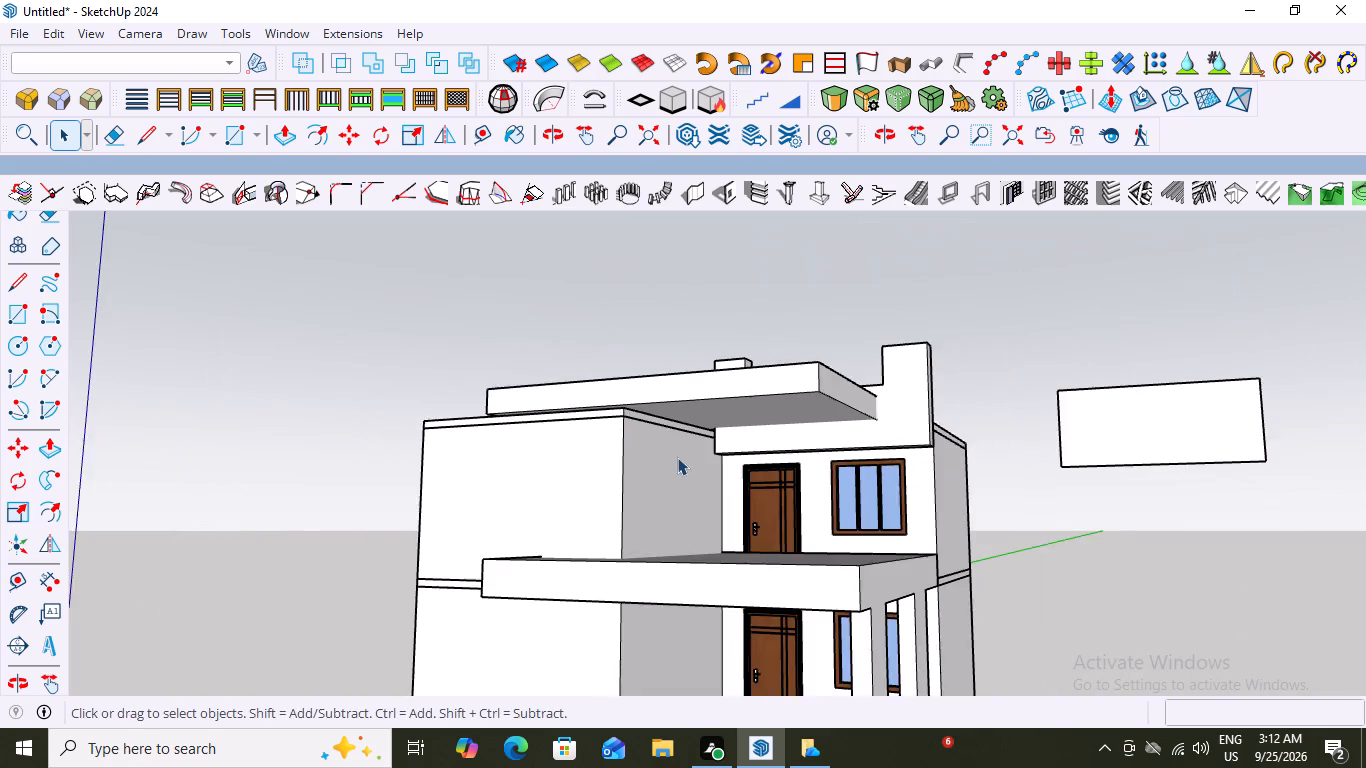
{"action": "scroll", "coordinate": [677, 457], "scroll_direction": "down", "scroll_amount": 4}
{"action": "middle_click_drag", "start_coordinate": [785, 538], "coordinate": [907, 554]}
{"action": "scroll", "coordinate": [844, 622], "scroll_direction": "up", "scroll_amount": 3}
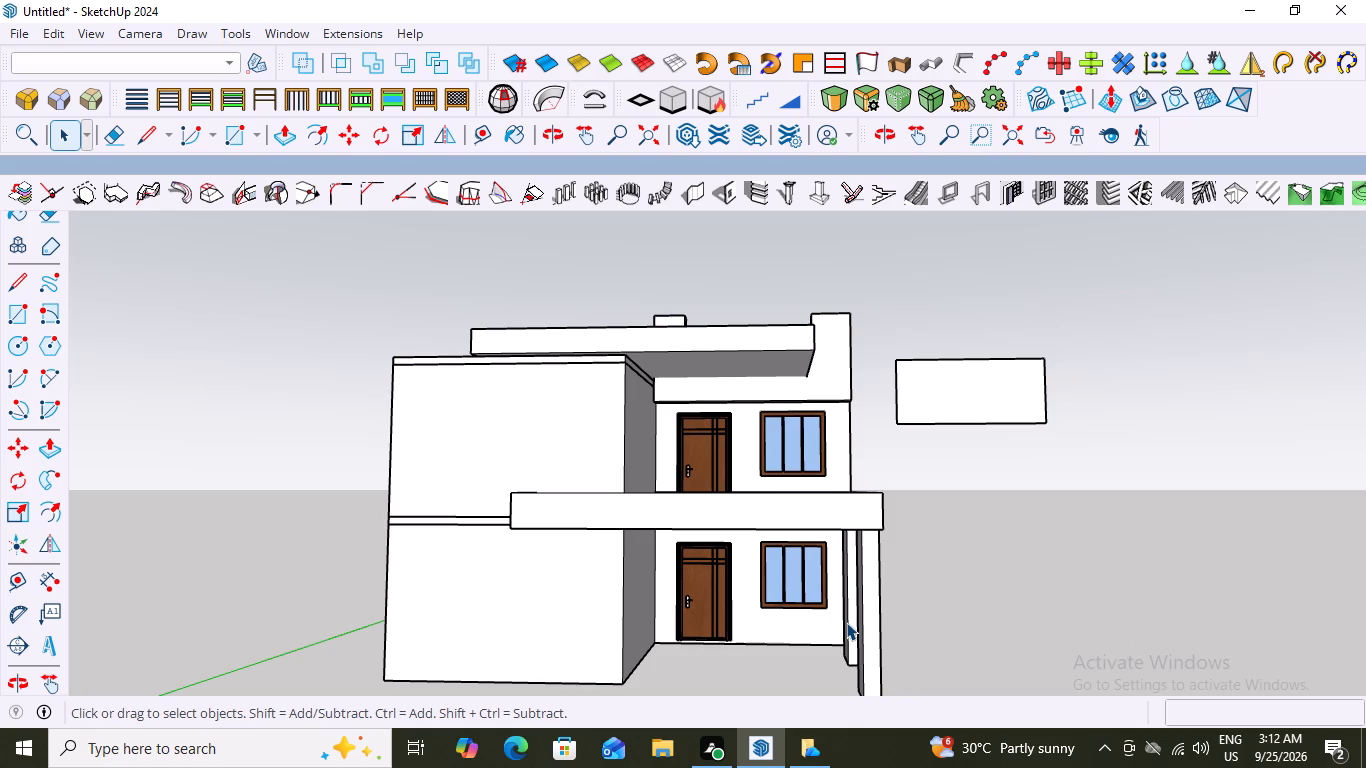
Push/Pull the upper front roof slab's underside down about 2 1/4" to the top corner of the side block.
{"action": "scroll", "coordinate": [764, 594], "scroll_direction": "down", "scroll_amount": 3}
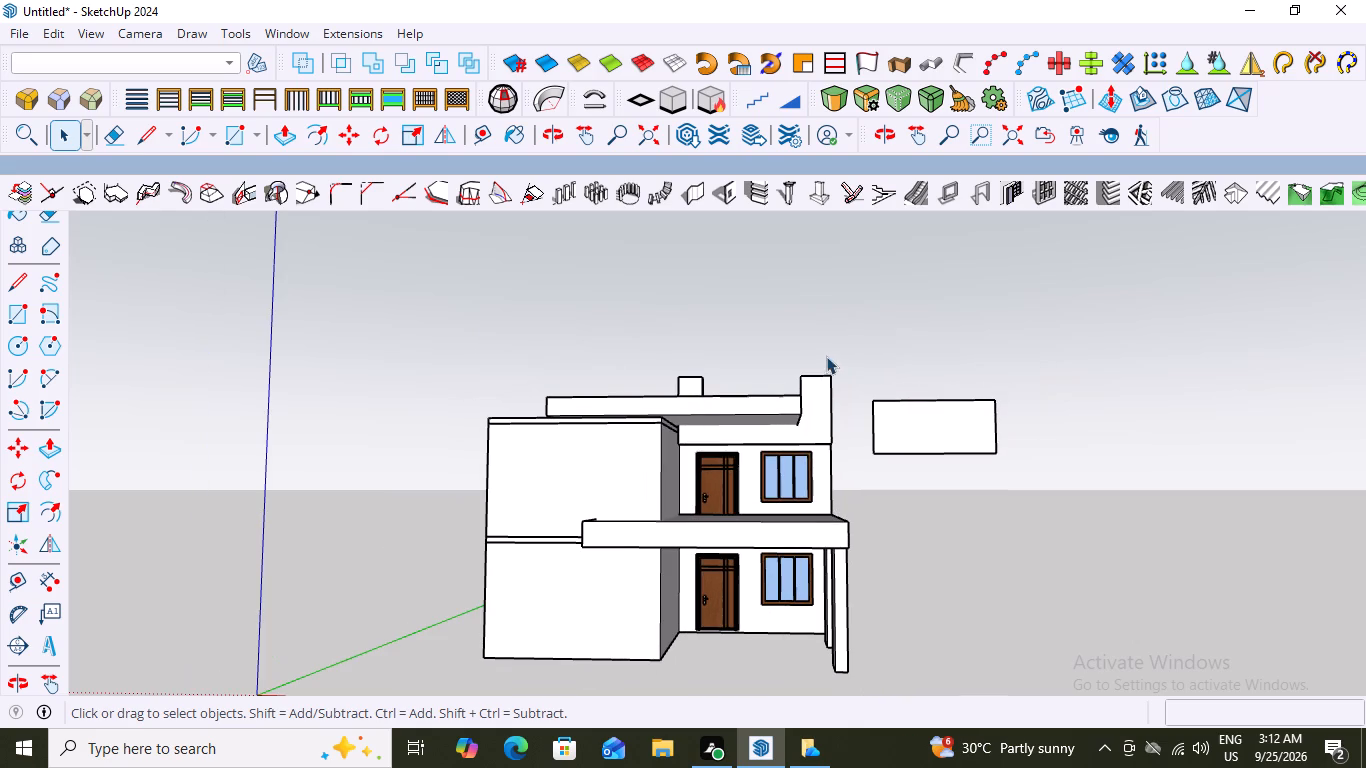
{"action": "middle_click_drag", "start_coordinate": [843, 408], "coordinate": [835, 535]}
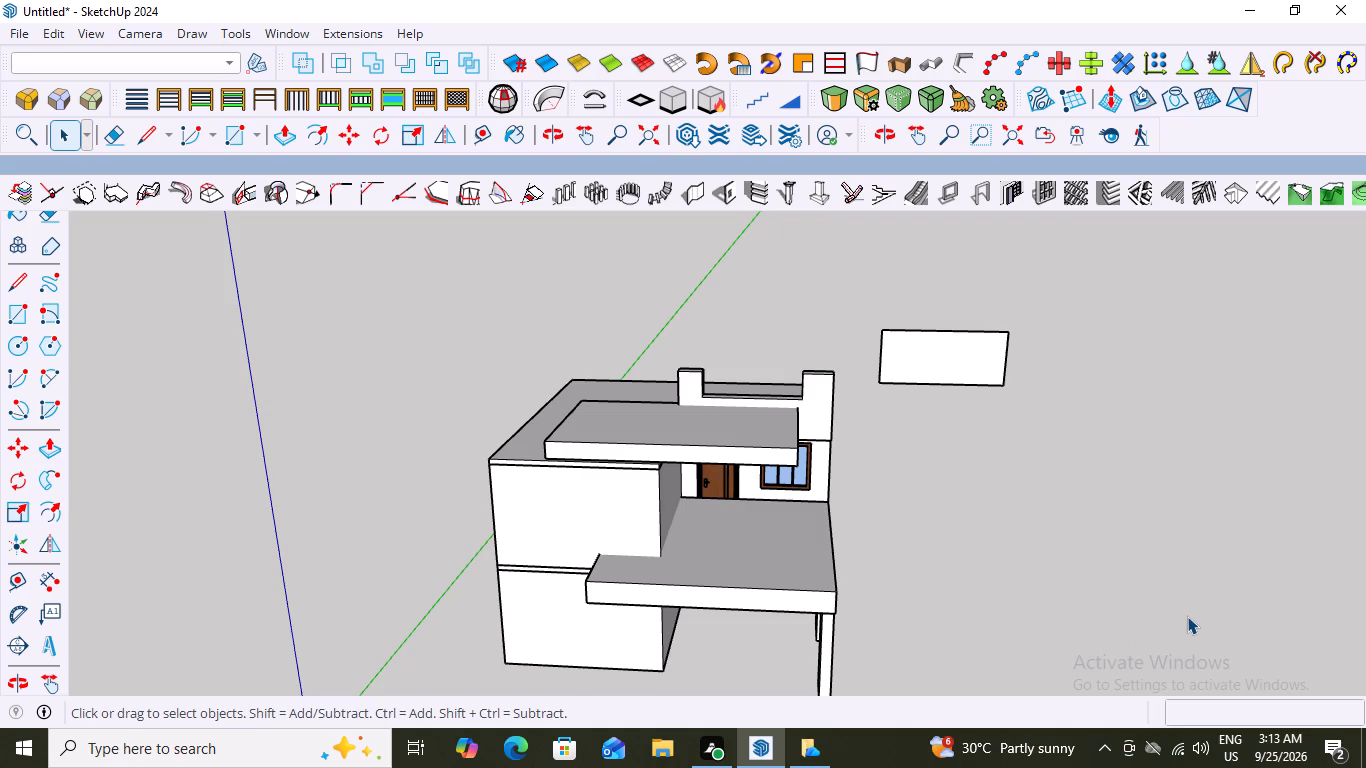
{"action": "scroll", "coordinate": [1361, 607], "scroll_direction": "down", "scroll_amount": 4}
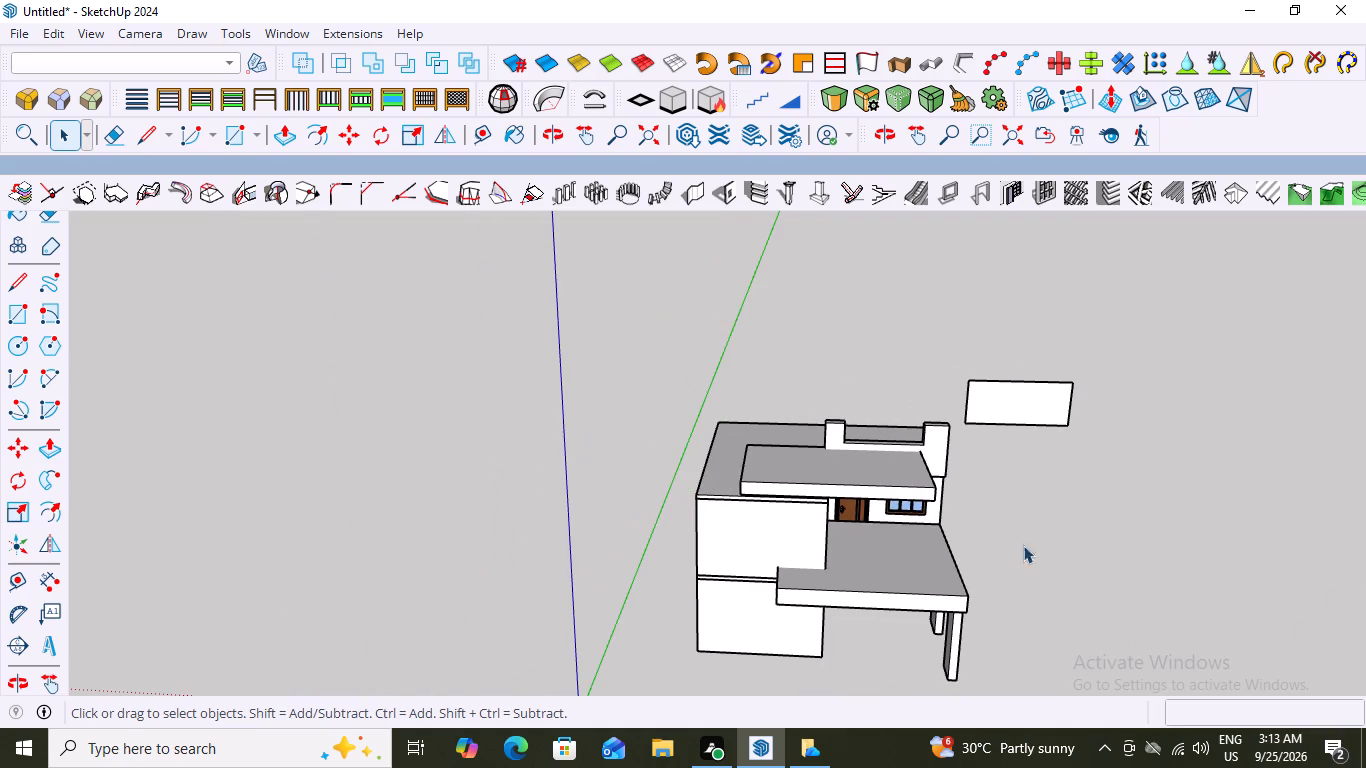
{"action": "scroll", "coordinate": [1069, 503], "scroll_direction": "down", "scroll_amount": 3}
{"action": "middle_click_drag", "start_coordinate": [1069, 503], "coordinate": [842, 482]}
{"action": "scroll", "coordinate": [881, 578], "scroll_direction": "up", "scroll_amount": 8}
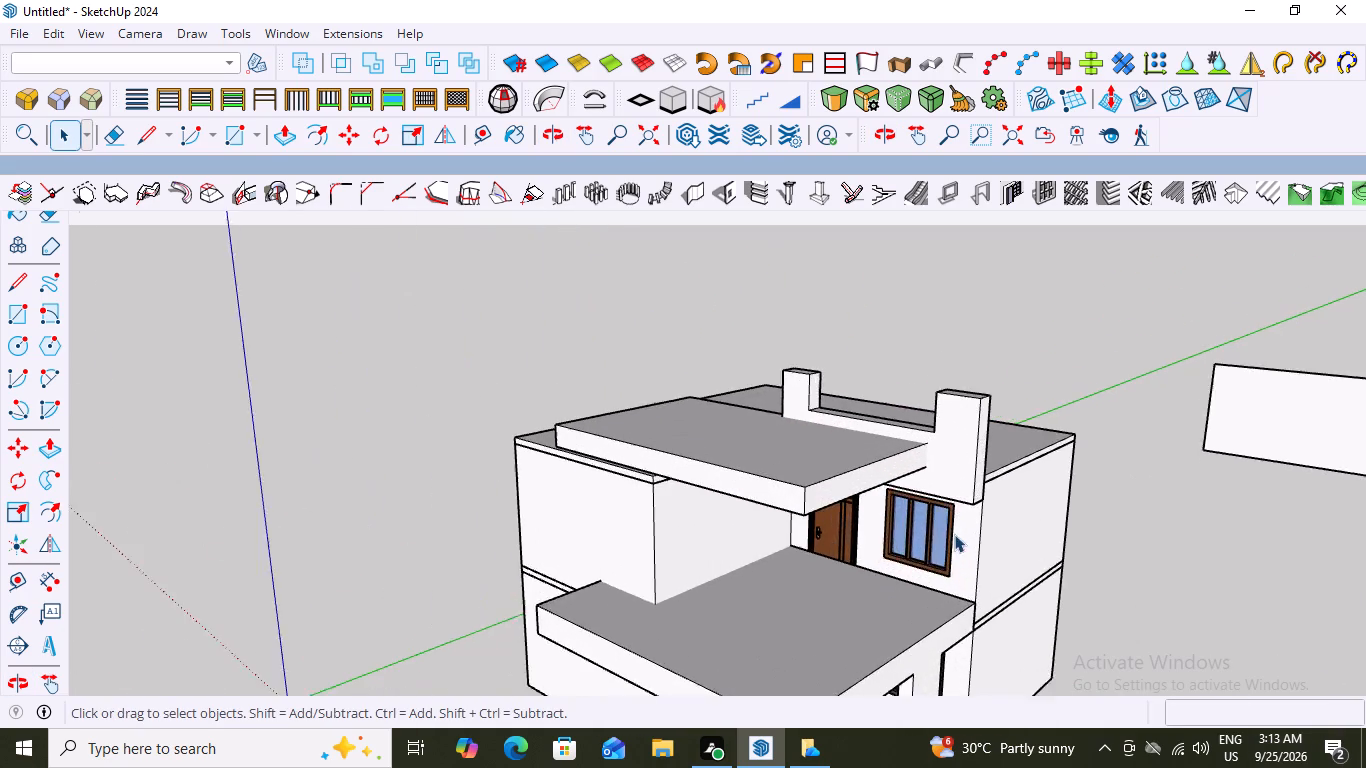
{"action": "scroll", "coordinate": [954, 534], "scroll_direction": "up", "scroll_amount": 1}
{"action": "scroll", "coordinate": [884, 525], "scroll_direction": "down", "scroll_amount": 3}
{"action": "middle_click_drag", "start_coordinate": [937, 501], "coordinate": [919, 345]}
{"action": "scroll", "coordinate": [837, 433], "scroll_direction": "up", "scroll_amount": 5}
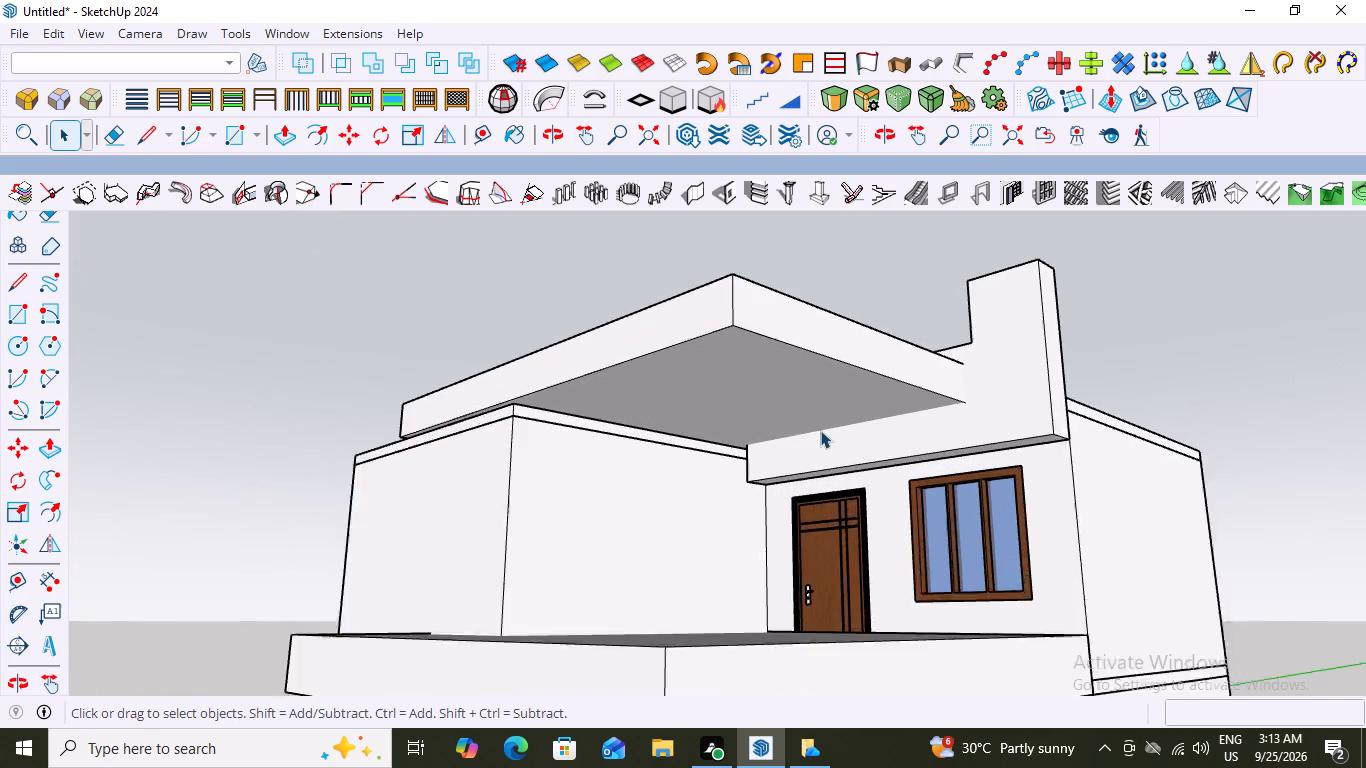
{"action": "scroll", "coordinate": [820, 430], "scroll_direction": "up", "scroll_amount": 1}
{"action": "middle_click_drag", "start_coordinate": [782, 439], "coordinate": [832, 517]}
{"action": "scroll", "coordinate": [654, 510], "scroll_direction": "up", "scroll_amount": 3}
{"action": "middle_click_drag", "start_coordinate": [648, 440], "coordinate": [698, 379]}
{"action": "scroll", "coordinate": [671, 413], "scroll_direction": "up", "scroll_amount": 2}
{"action": "left_click", "coordinate": [699, 370]}
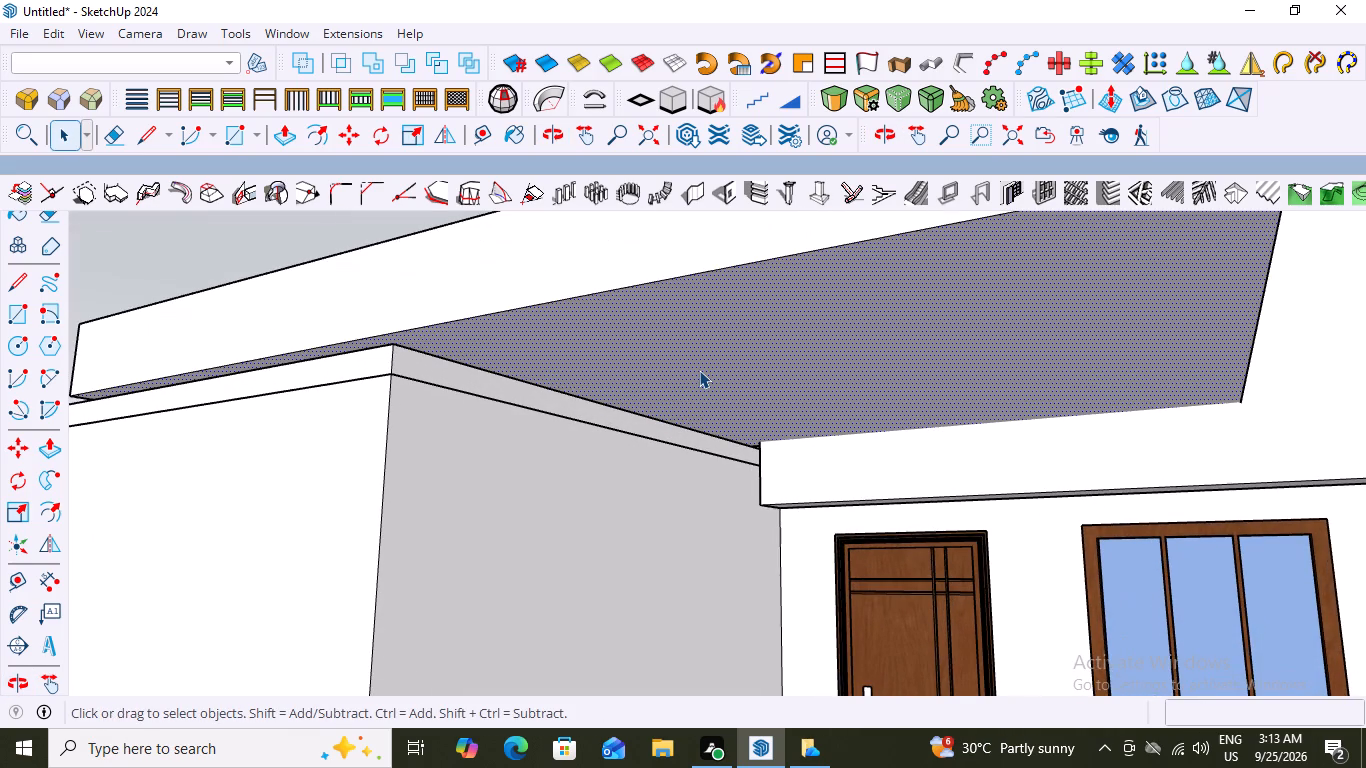
{"action": "key", "text": "p"}
{"action": "left_click", "coordinate": [707, 367]}
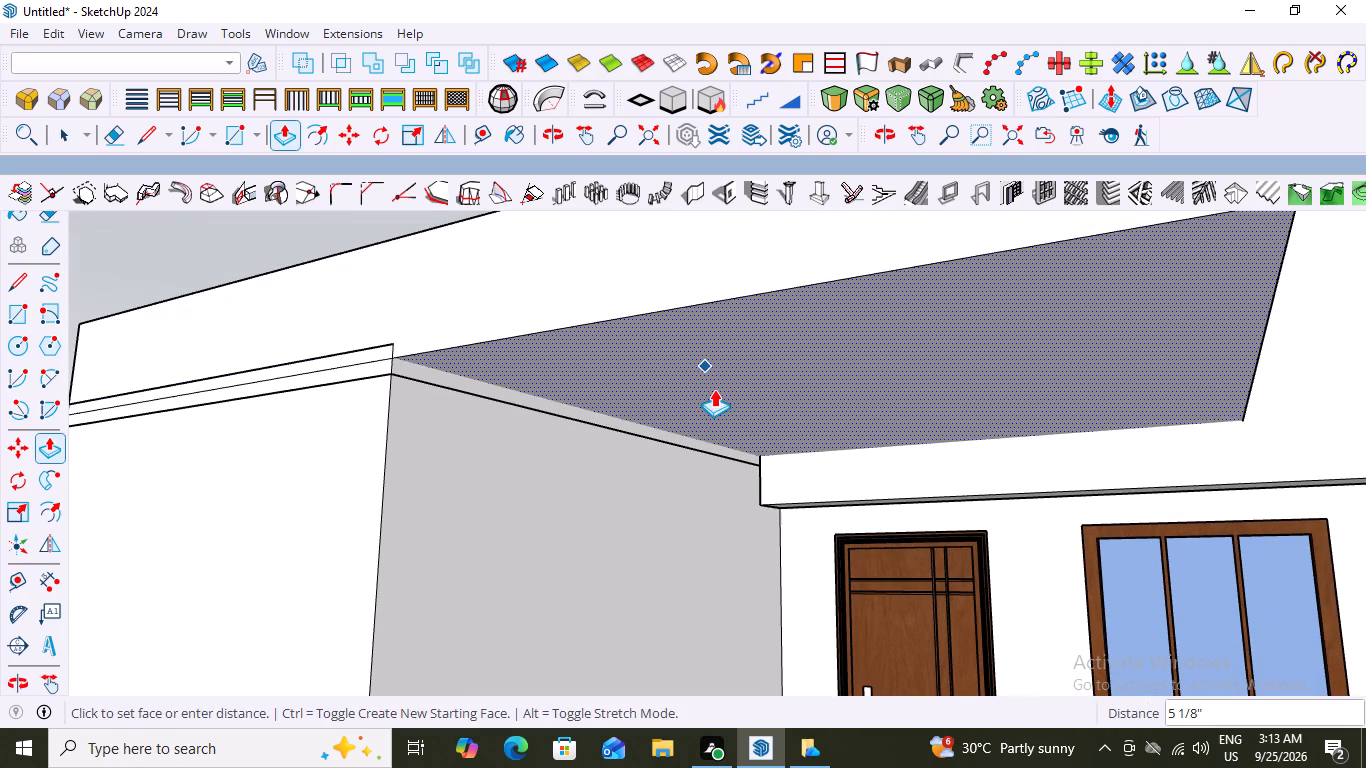
{"action": "left_click", "coordinate": [394, 352]}
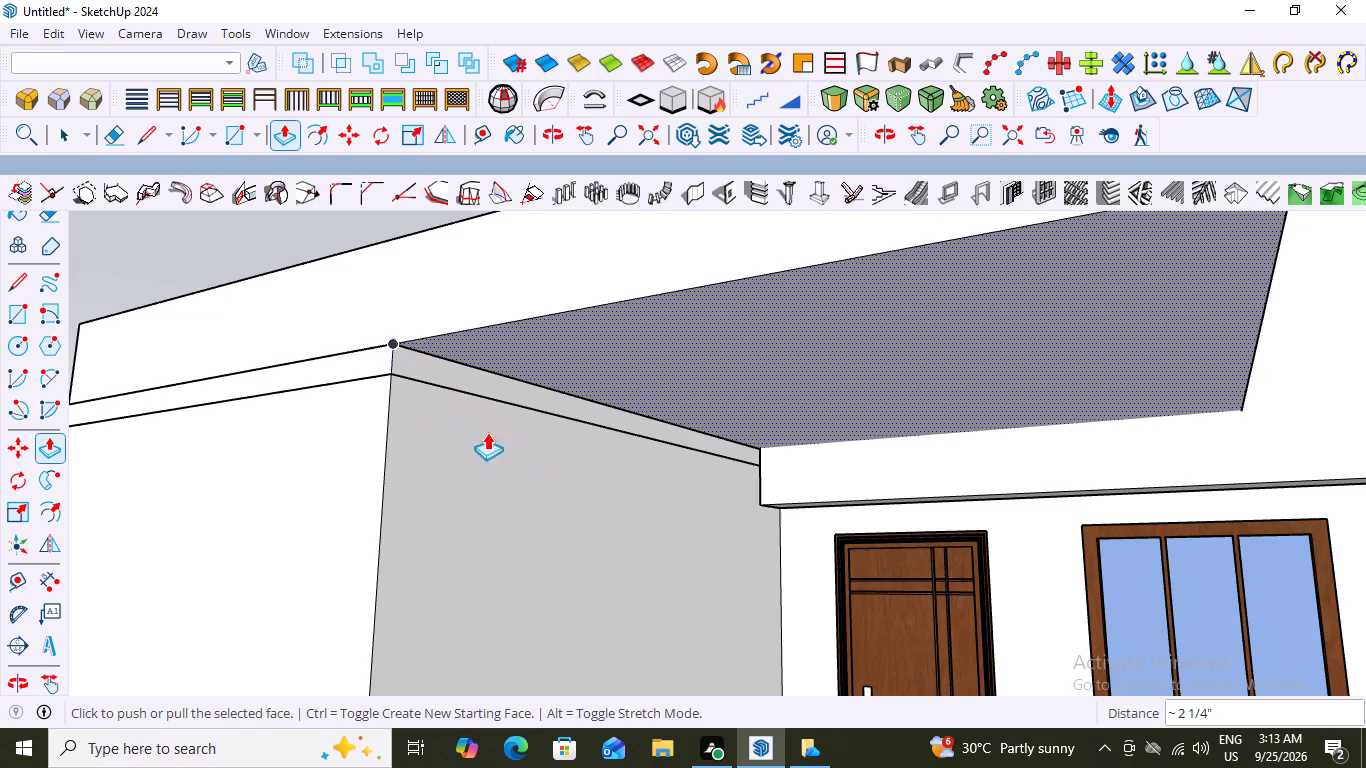
{"action": "key", "text": "space"}
{"action": "scroll", "coordinate": [563, 473], "scroll_direction": "down", "scroll_amount": 9}
{"action": "left_click", "coordinate": [821, 304]}
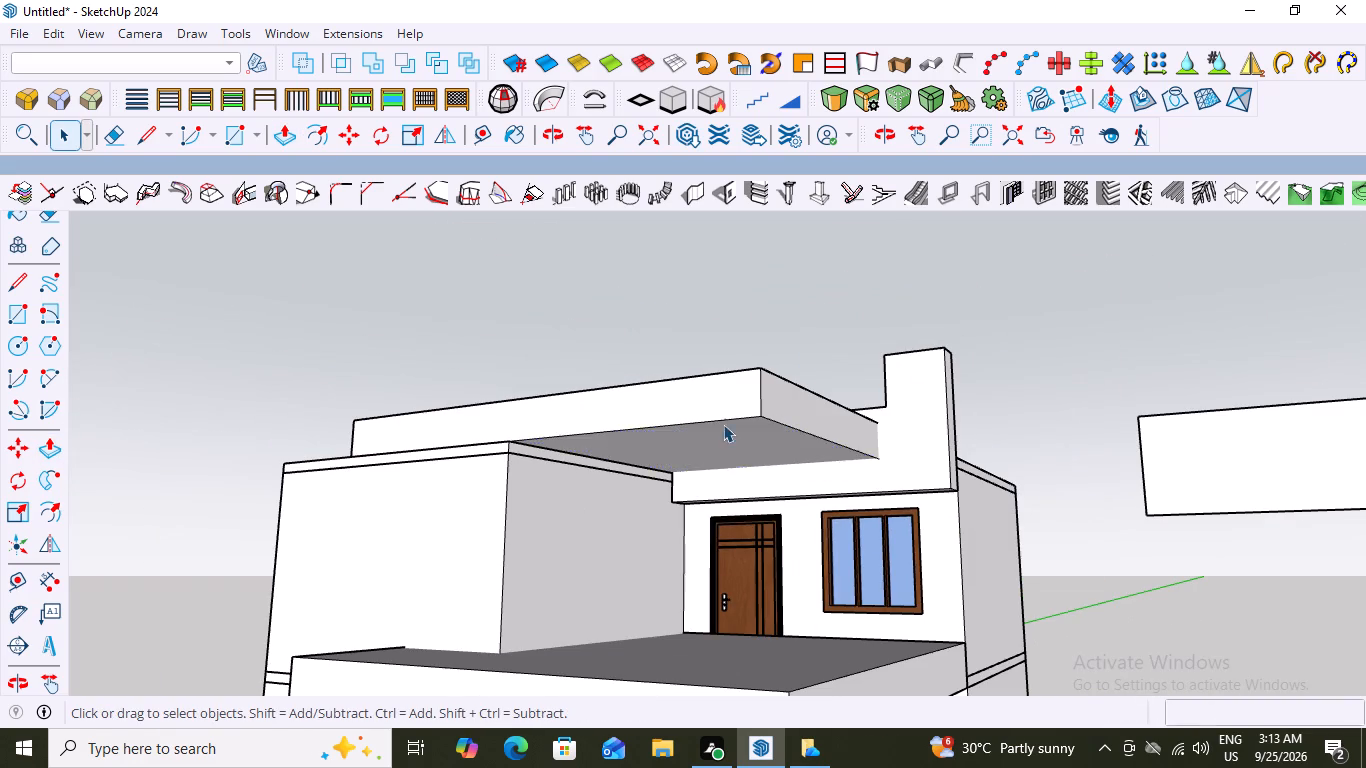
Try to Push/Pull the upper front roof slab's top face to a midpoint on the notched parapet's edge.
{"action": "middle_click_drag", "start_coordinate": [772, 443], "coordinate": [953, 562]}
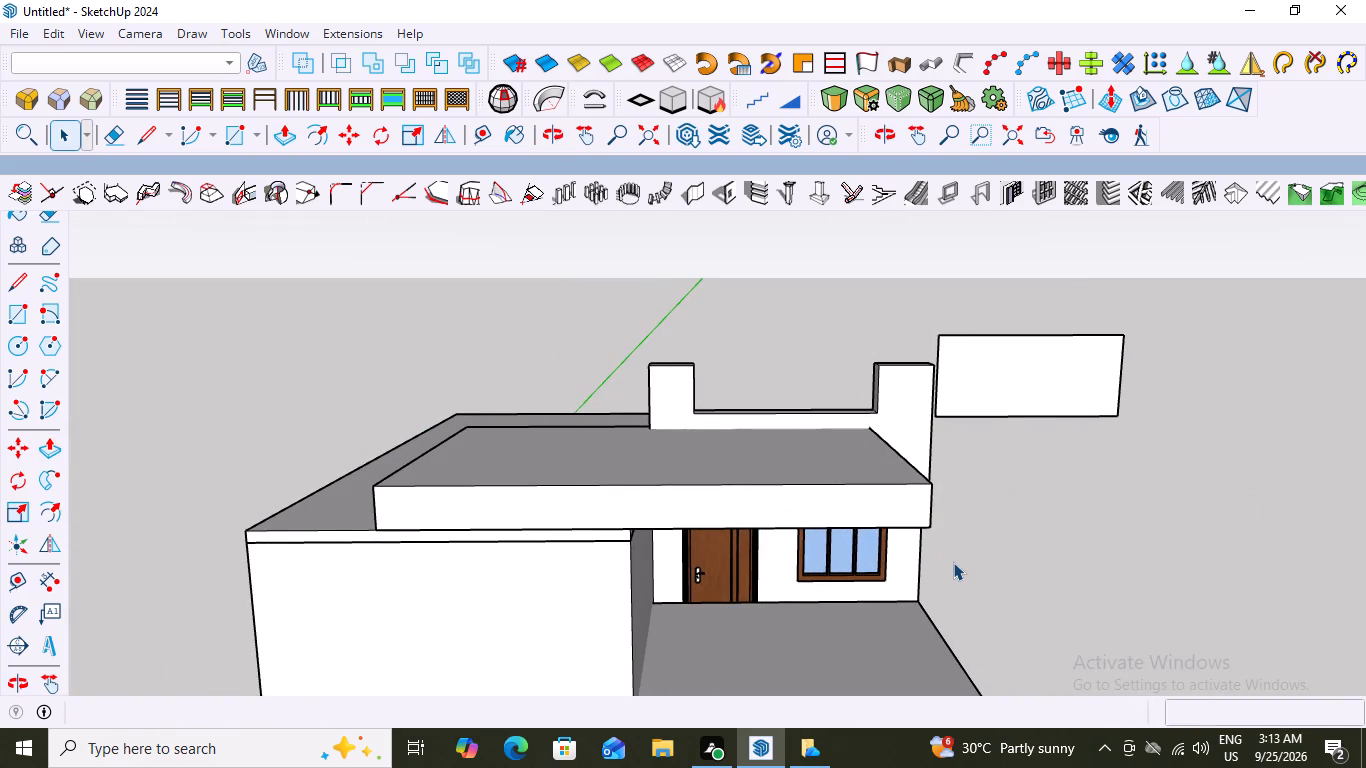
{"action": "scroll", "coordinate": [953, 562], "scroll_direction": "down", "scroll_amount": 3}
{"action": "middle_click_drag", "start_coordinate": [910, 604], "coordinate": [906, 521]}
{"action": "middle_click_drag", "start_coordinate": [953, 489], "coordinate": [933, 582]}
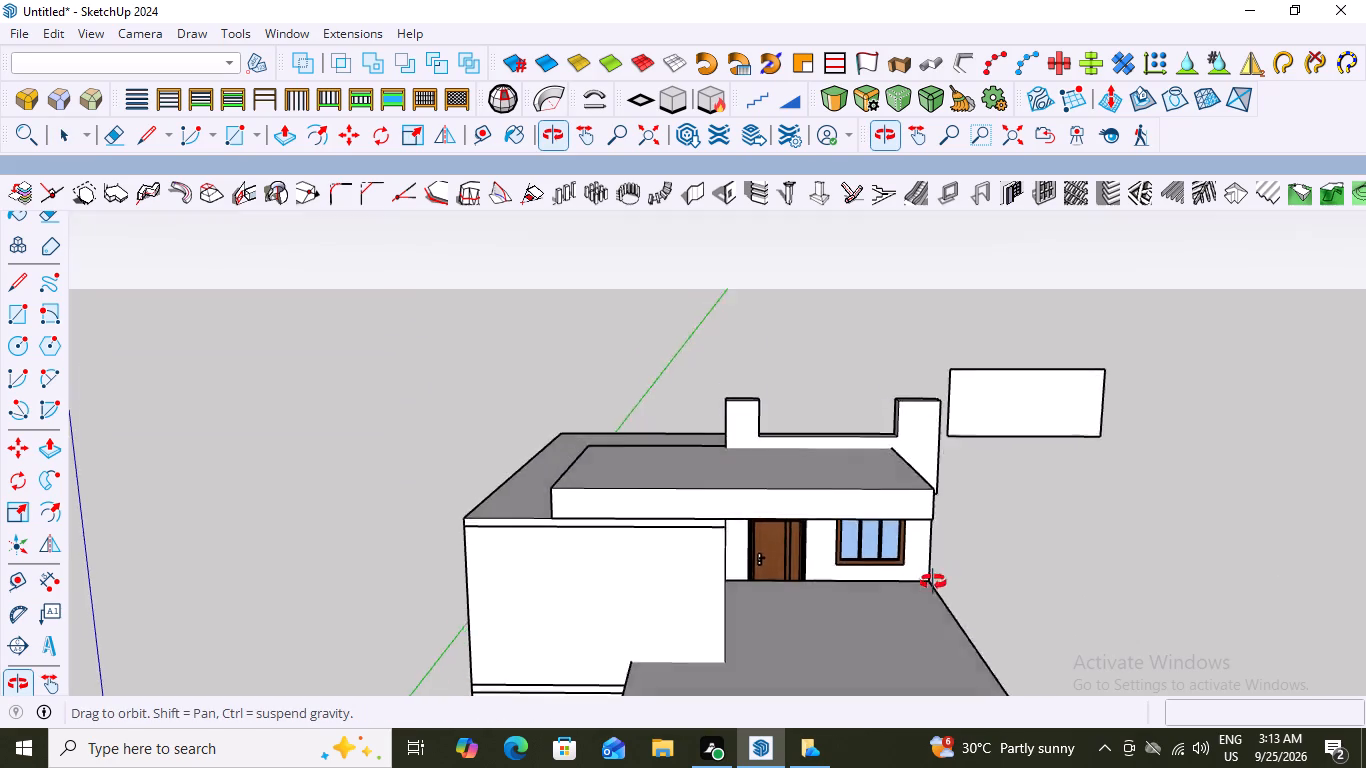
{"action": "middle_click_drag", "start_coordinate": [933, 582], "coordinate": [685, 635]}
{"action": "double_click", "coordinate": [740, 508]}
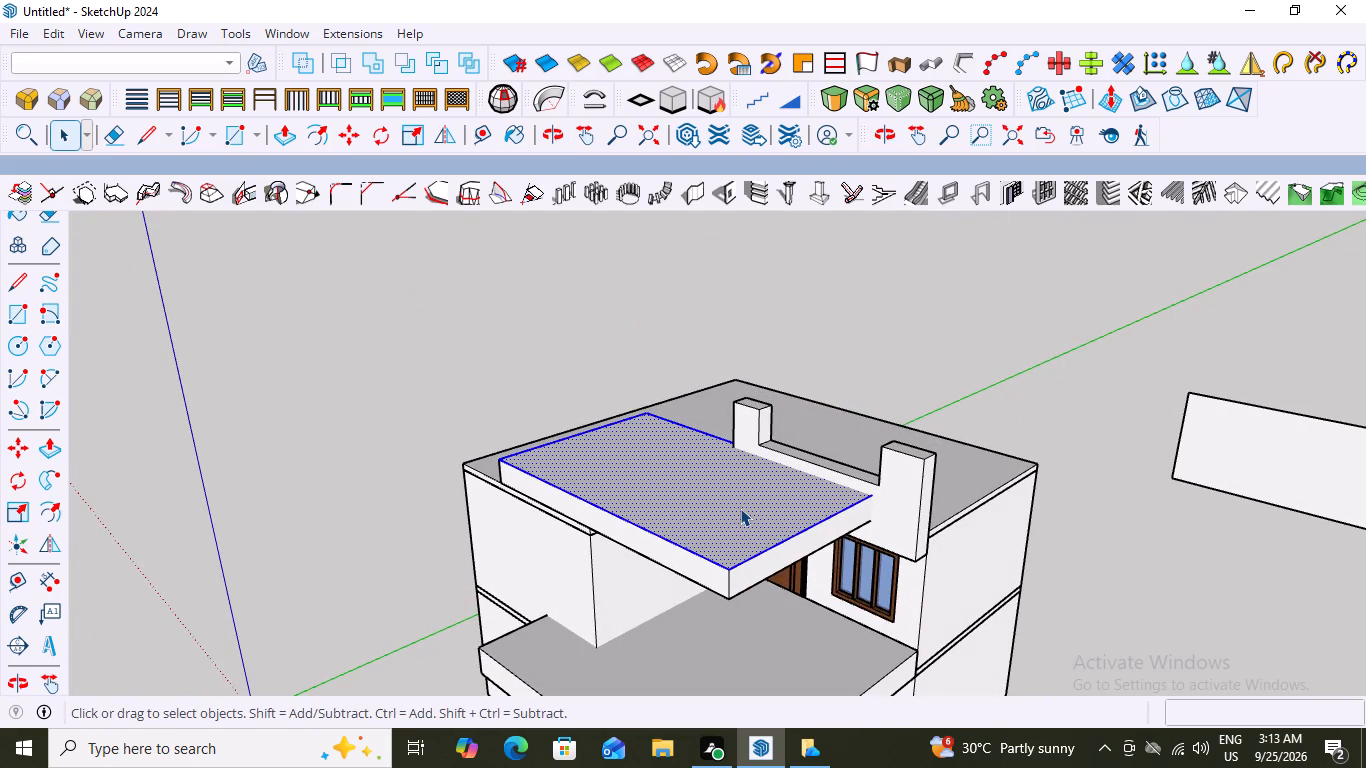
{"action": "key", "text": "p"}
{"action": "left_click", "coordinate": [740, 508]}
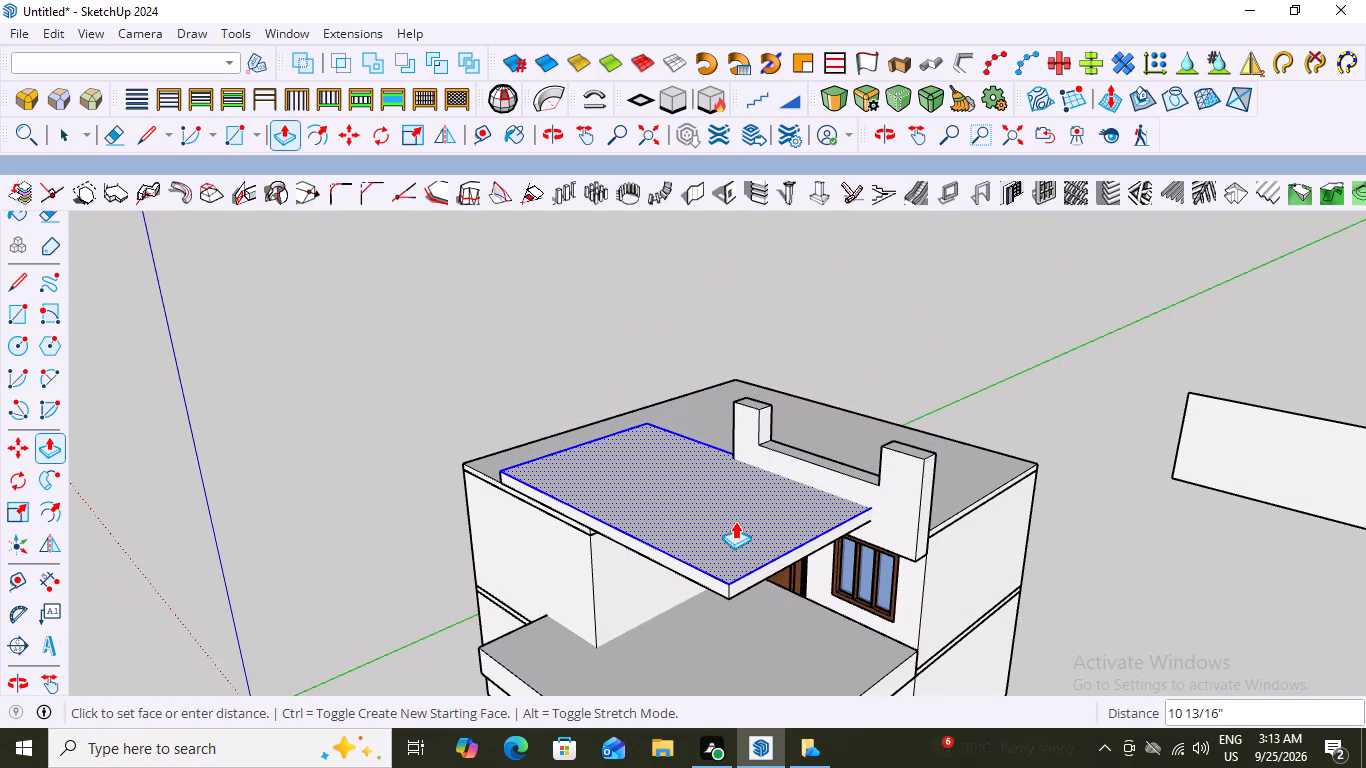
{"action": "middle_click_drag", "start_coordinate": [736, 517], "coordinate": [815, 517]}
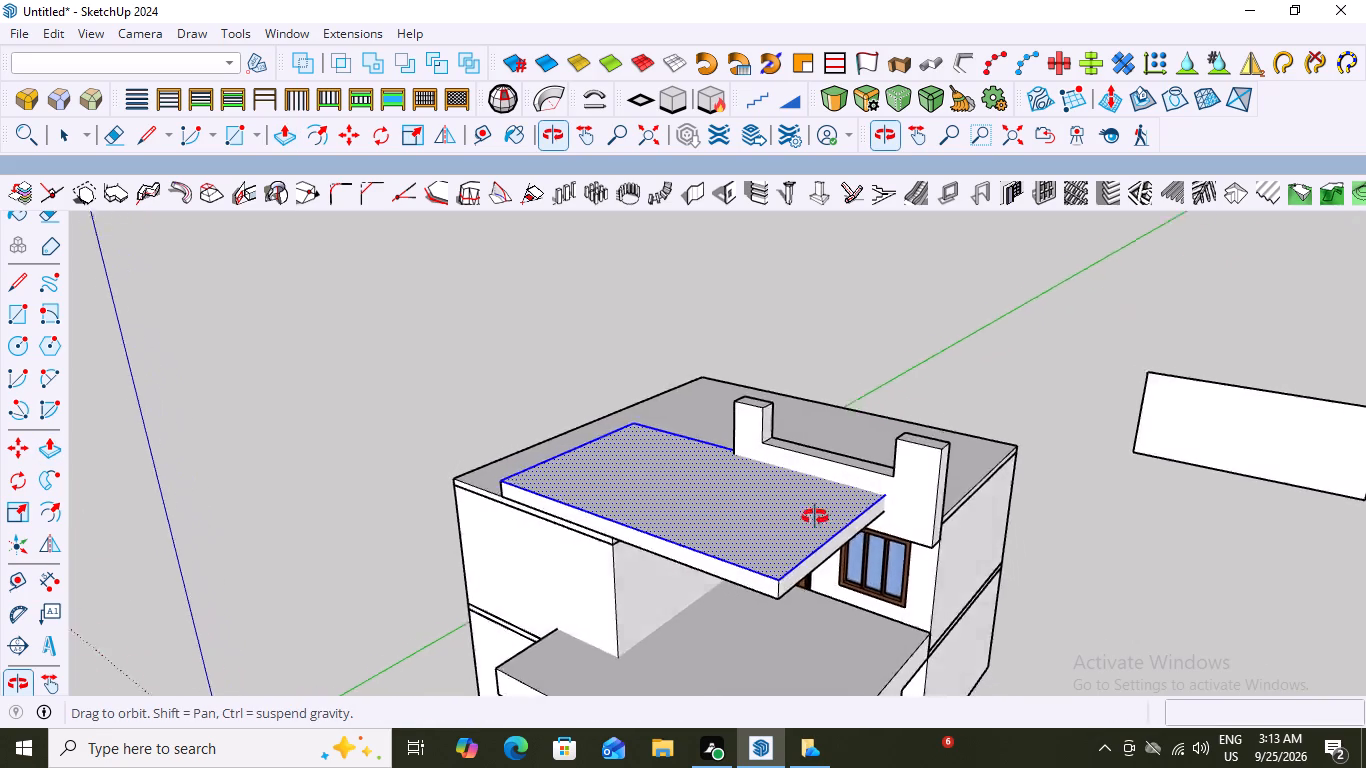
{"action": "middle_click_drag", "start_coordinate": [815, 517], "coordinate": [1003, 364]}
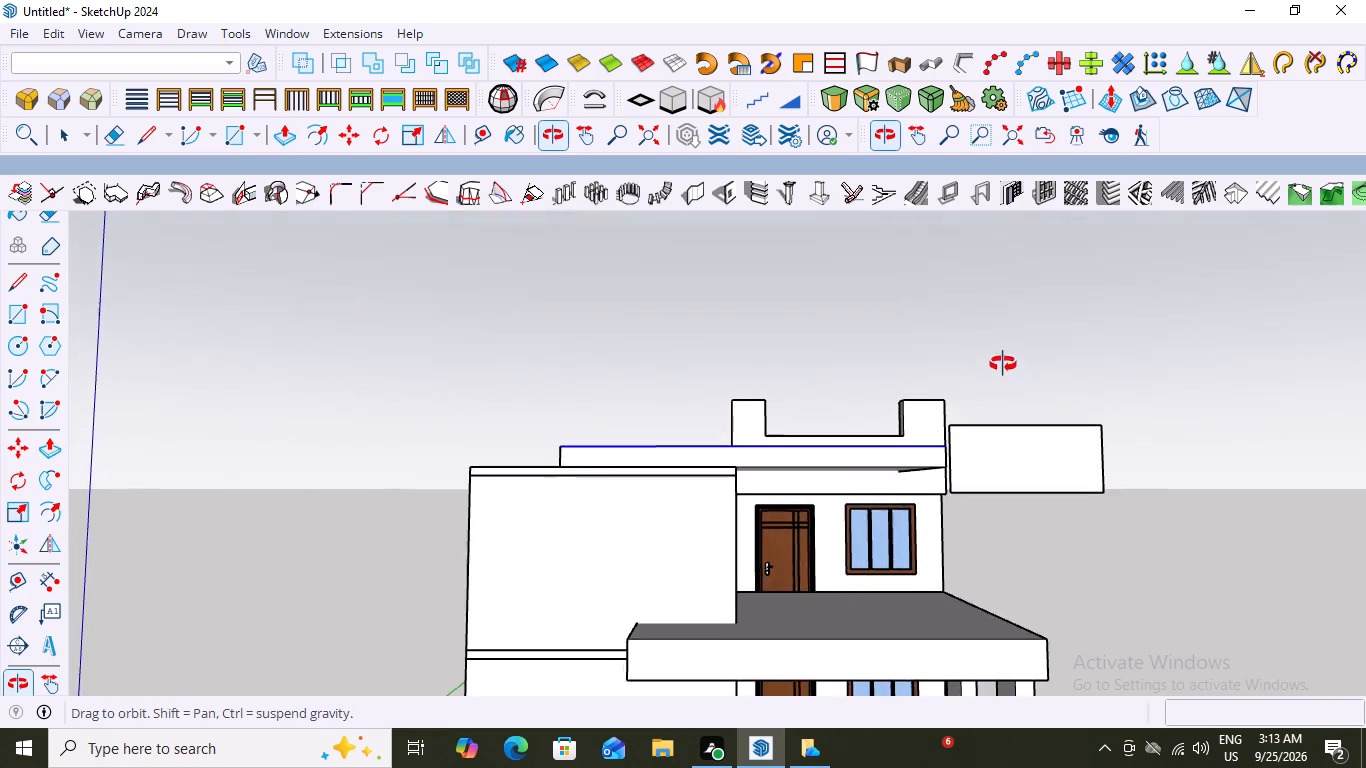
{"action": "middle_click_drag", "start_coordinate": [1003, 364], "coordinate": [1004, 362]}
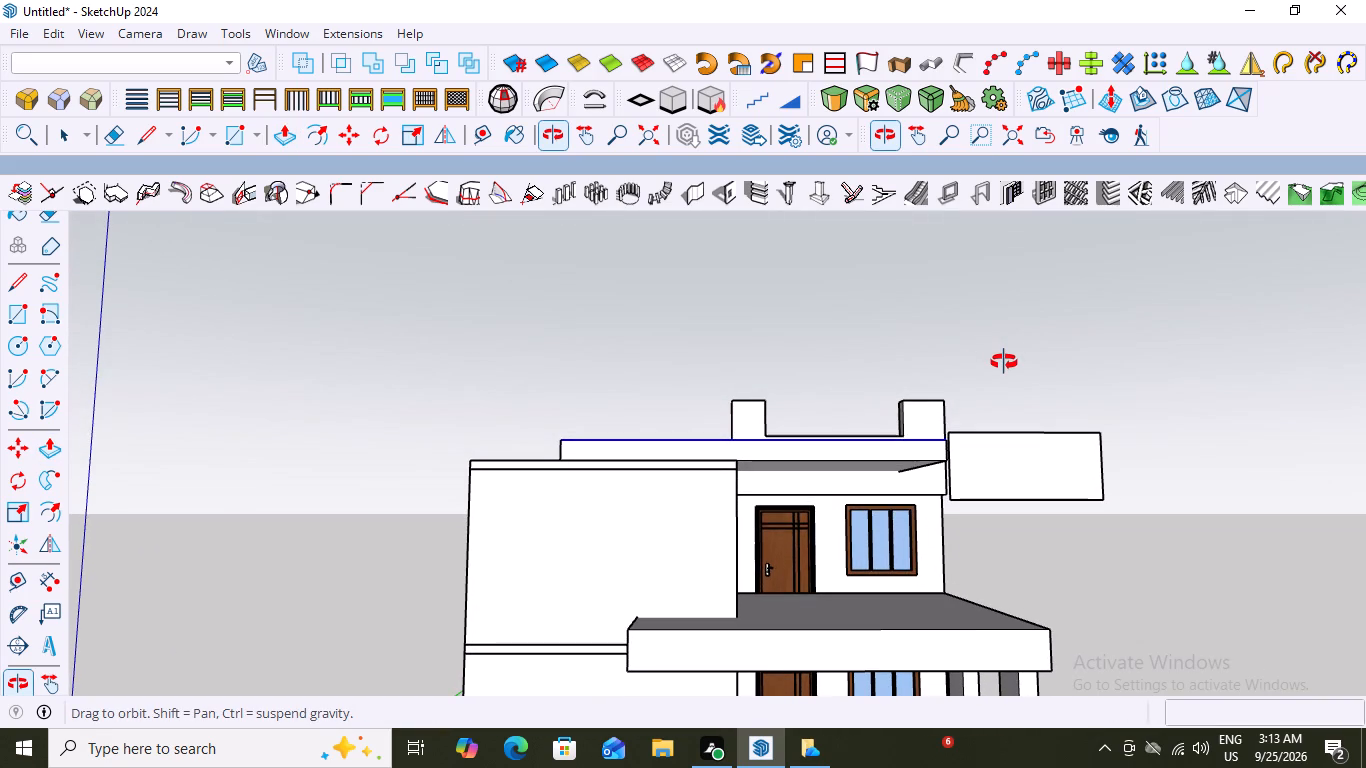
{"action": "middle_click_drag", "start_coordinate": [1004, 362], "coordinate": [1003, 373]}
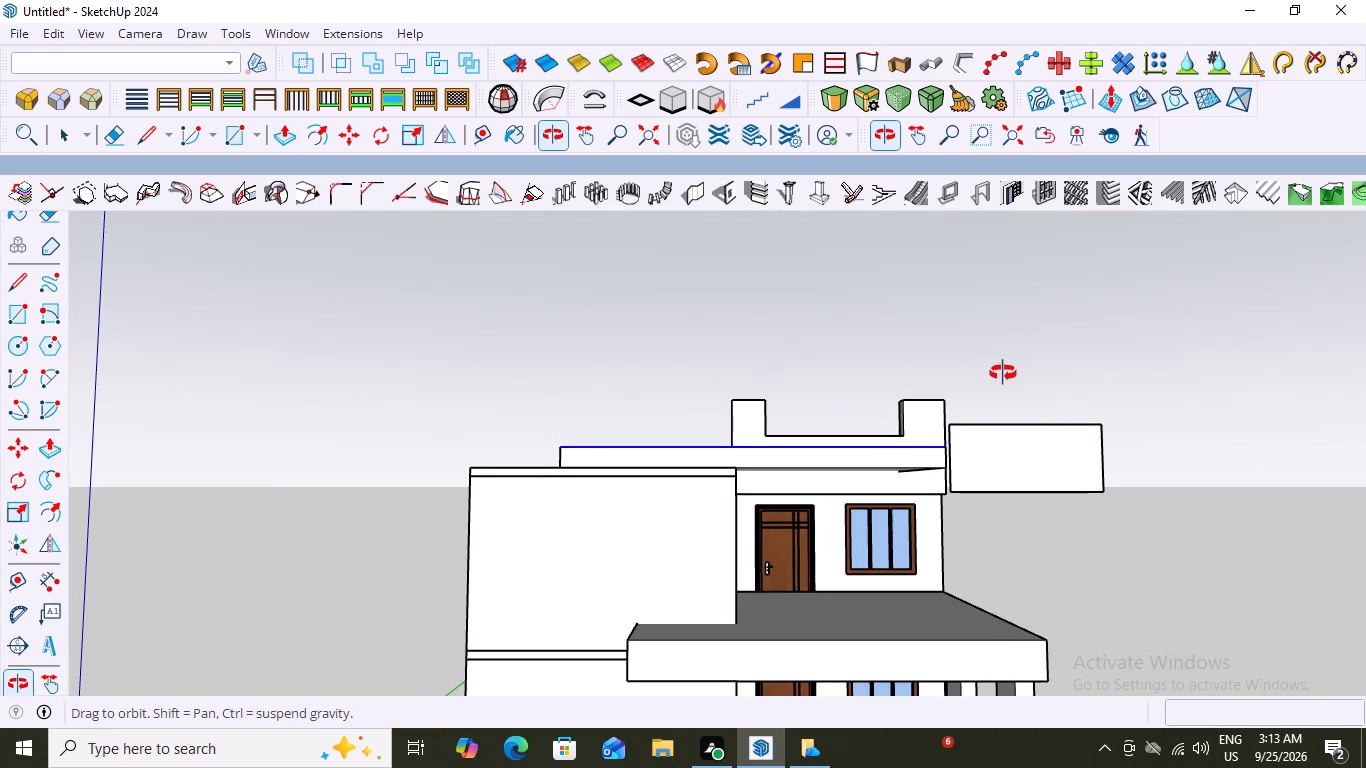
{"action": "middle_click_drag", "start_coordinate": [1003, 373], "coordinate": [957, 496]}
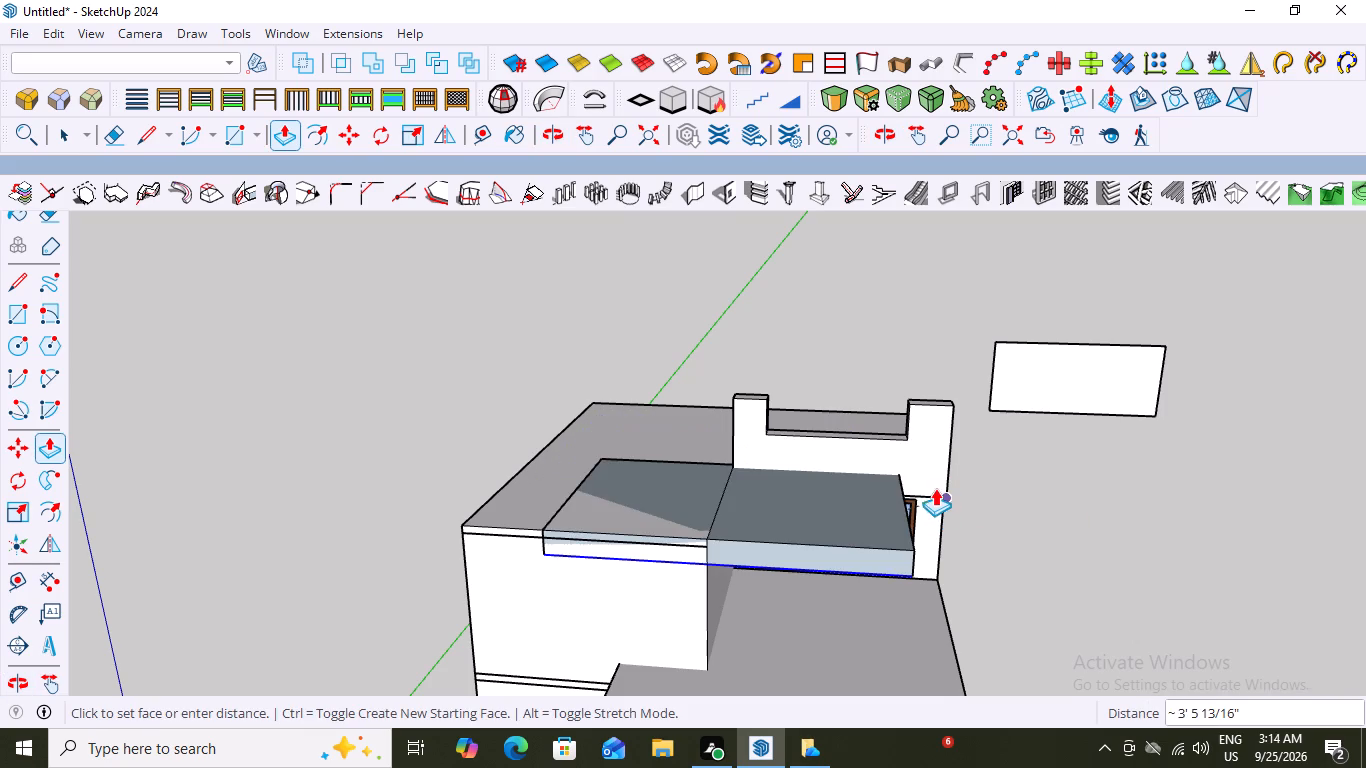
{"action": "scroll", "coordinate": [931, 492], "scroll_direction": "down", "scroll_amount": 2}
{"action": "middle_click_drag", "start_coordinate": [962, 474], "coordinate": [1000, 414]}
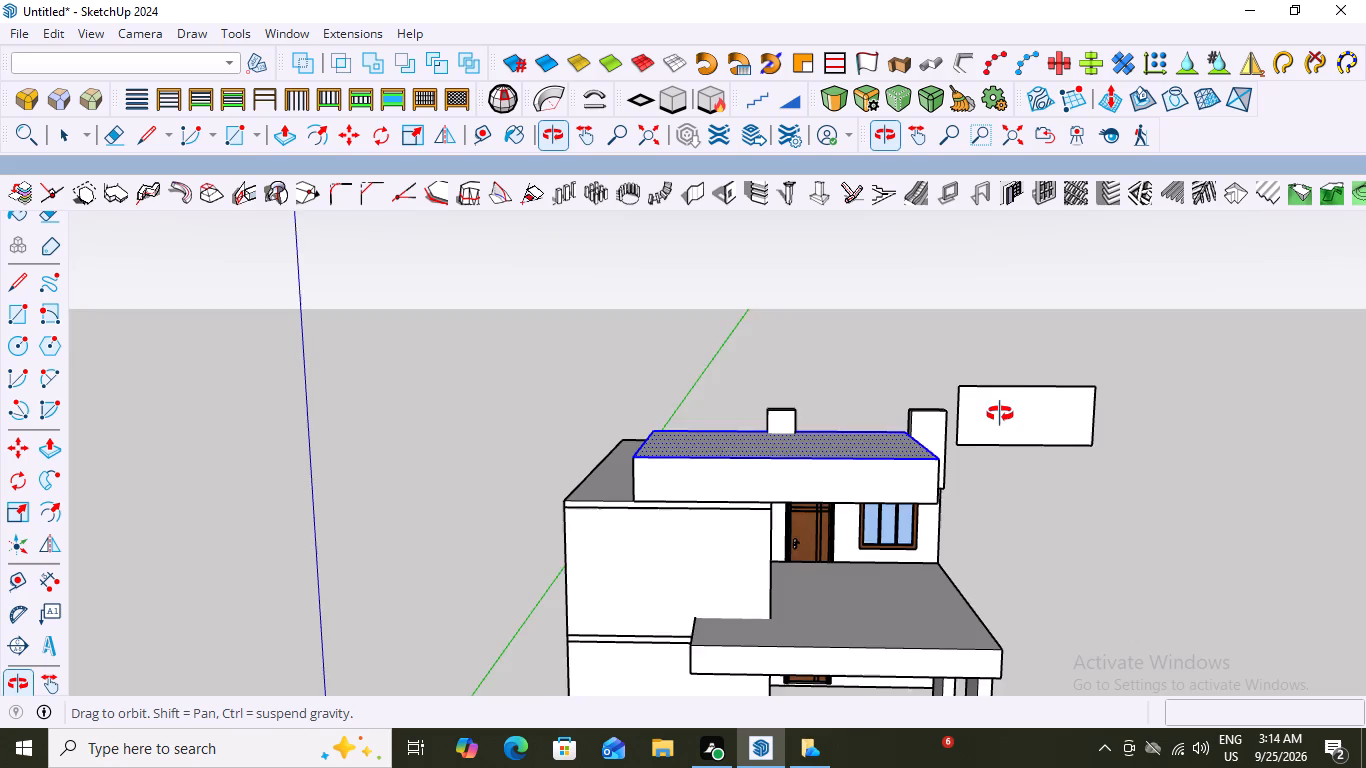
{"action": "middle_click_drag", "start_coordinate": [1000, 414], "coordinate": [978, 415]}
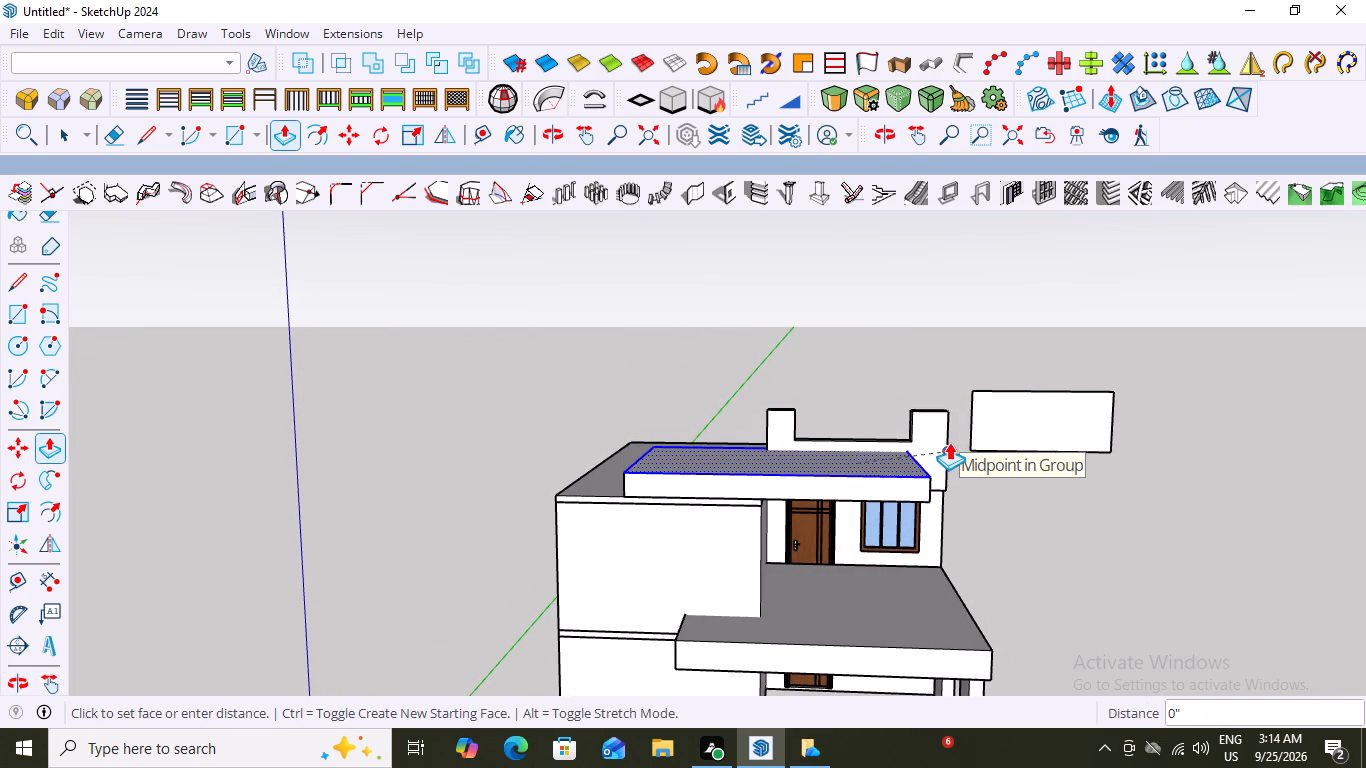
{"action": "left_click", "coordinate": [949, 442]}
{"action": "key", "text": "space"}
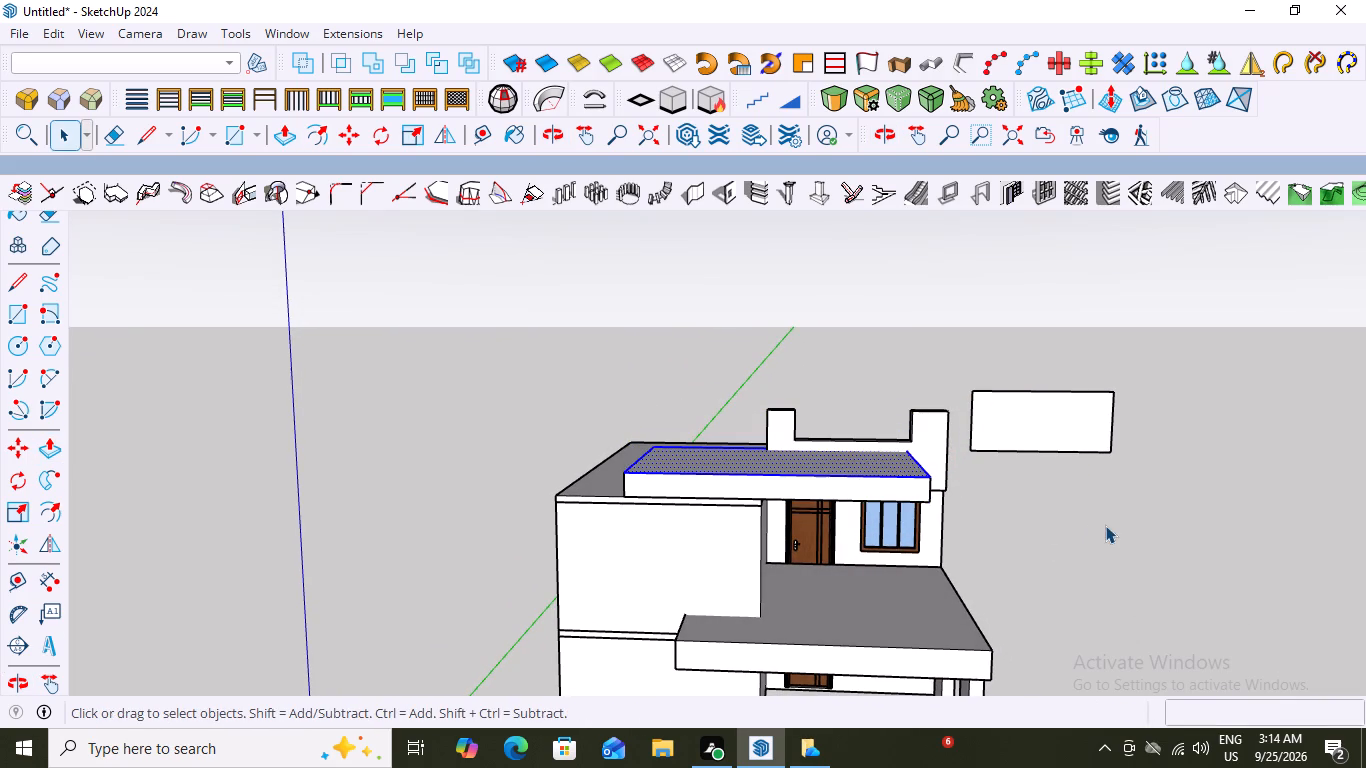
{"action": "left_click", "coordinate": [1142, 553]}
Push/Pull the upper front roof slab's top face down 8" to make the slab thinner.
{"action": "middle_click_drag", "start_coordinate": [997, 502], "coordinate": [1038, 457]}
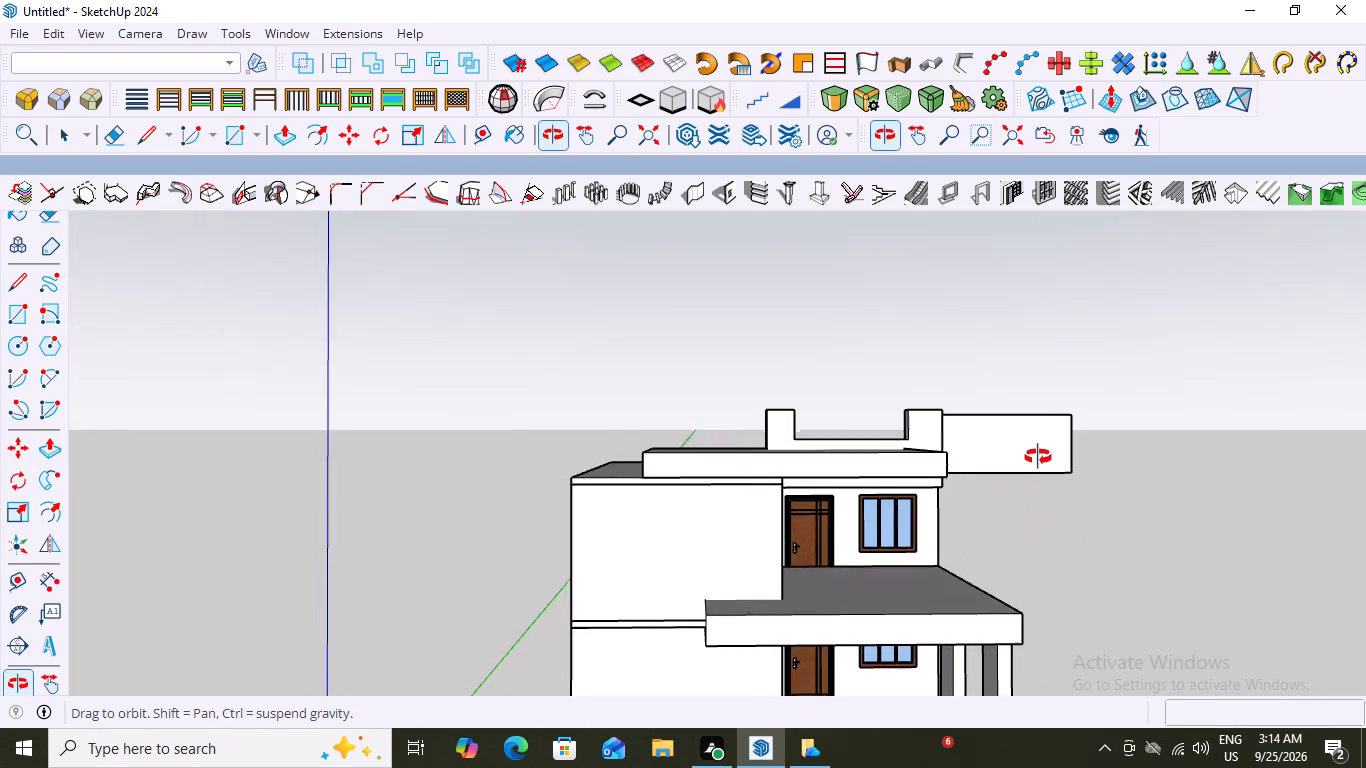
{"action": "middle_click_drag", "start_coordinate": [1038, 457], "coordinate": [1021, 452]}
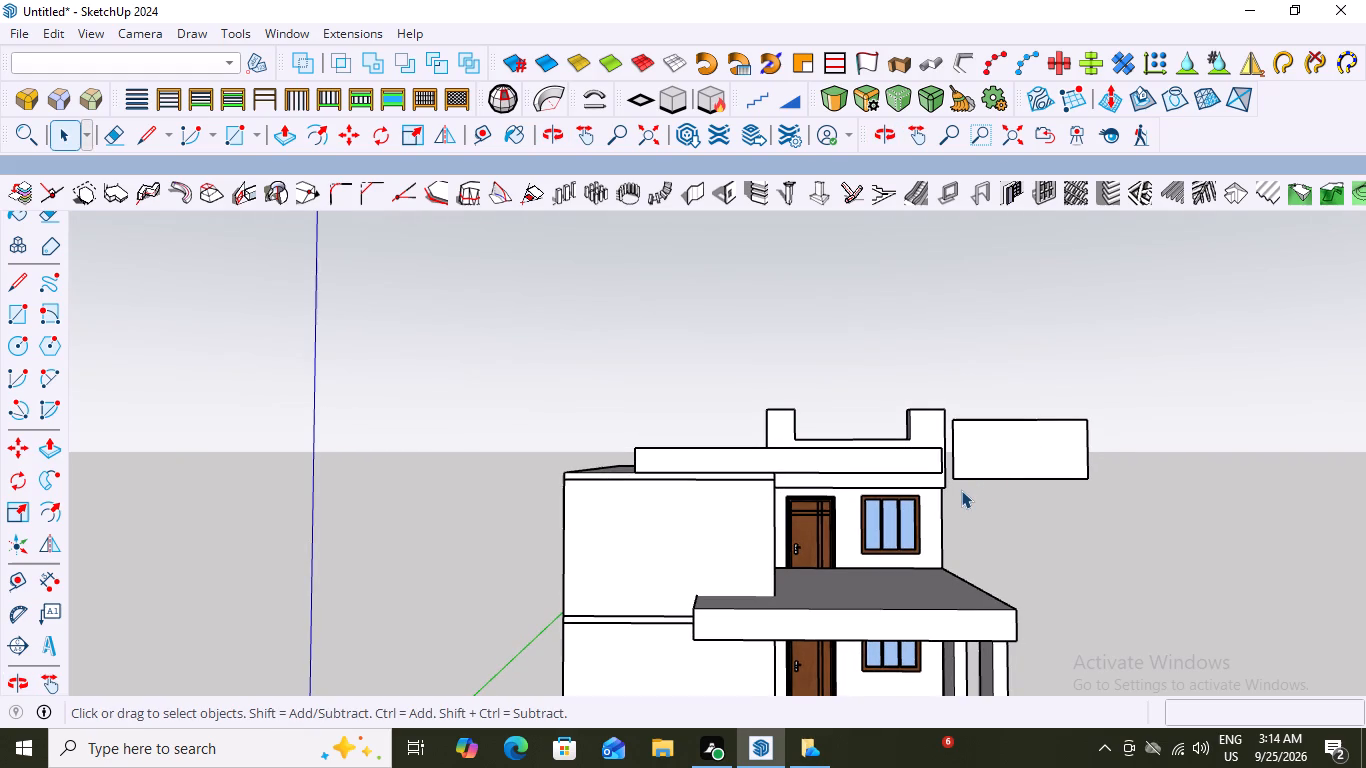
{"action": "scroll", "coordinate": [914, 508], "scroll_direction": "down", "scroll_amount": 5}
{"action": "middle_click_drag", "start_coordinate": [988, 540], "coordinate": [1089, 512]}
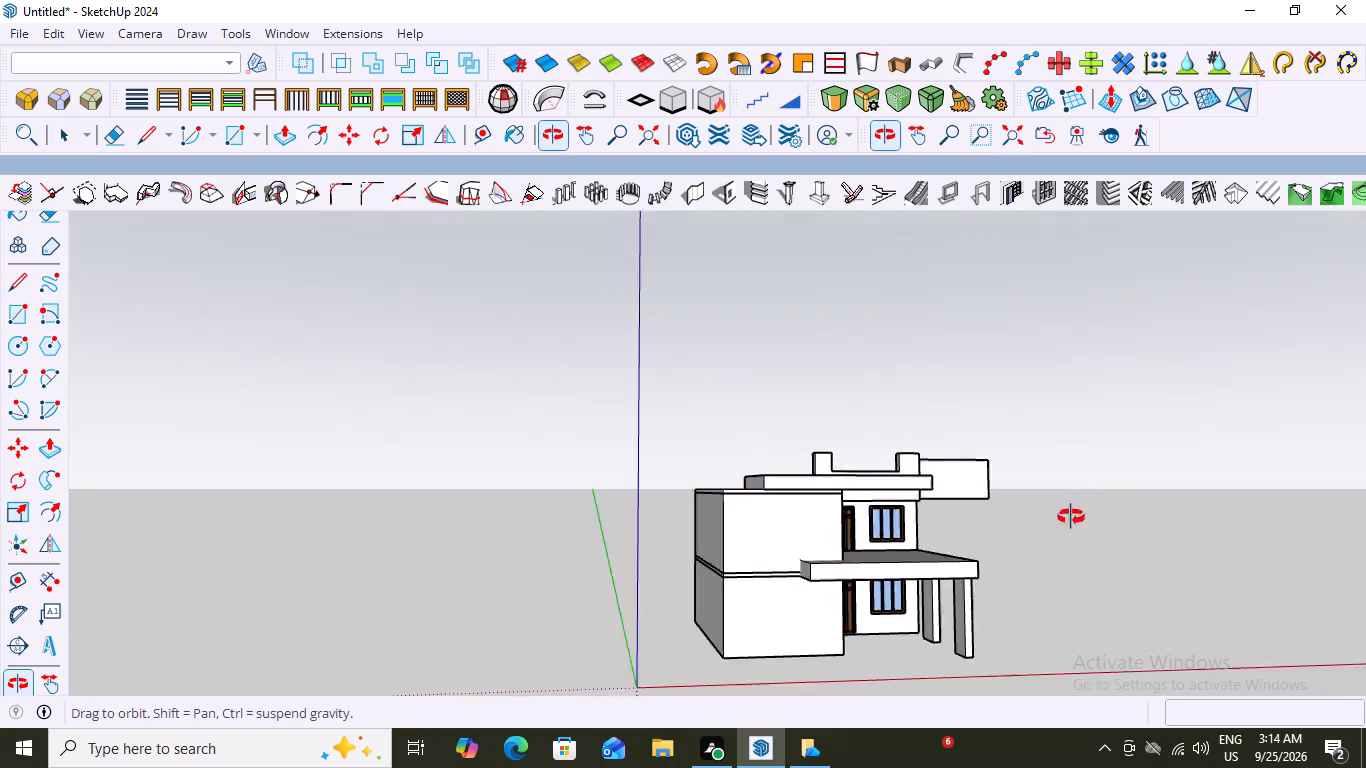
{"action": "middle_click_drag", "start_coordinate": [1089, 512], "coordinate": [807, 538]}
{"action": "scroll", "coordinate": [826, 529], "scroll_direction": "up", "scroll_amount": 3}
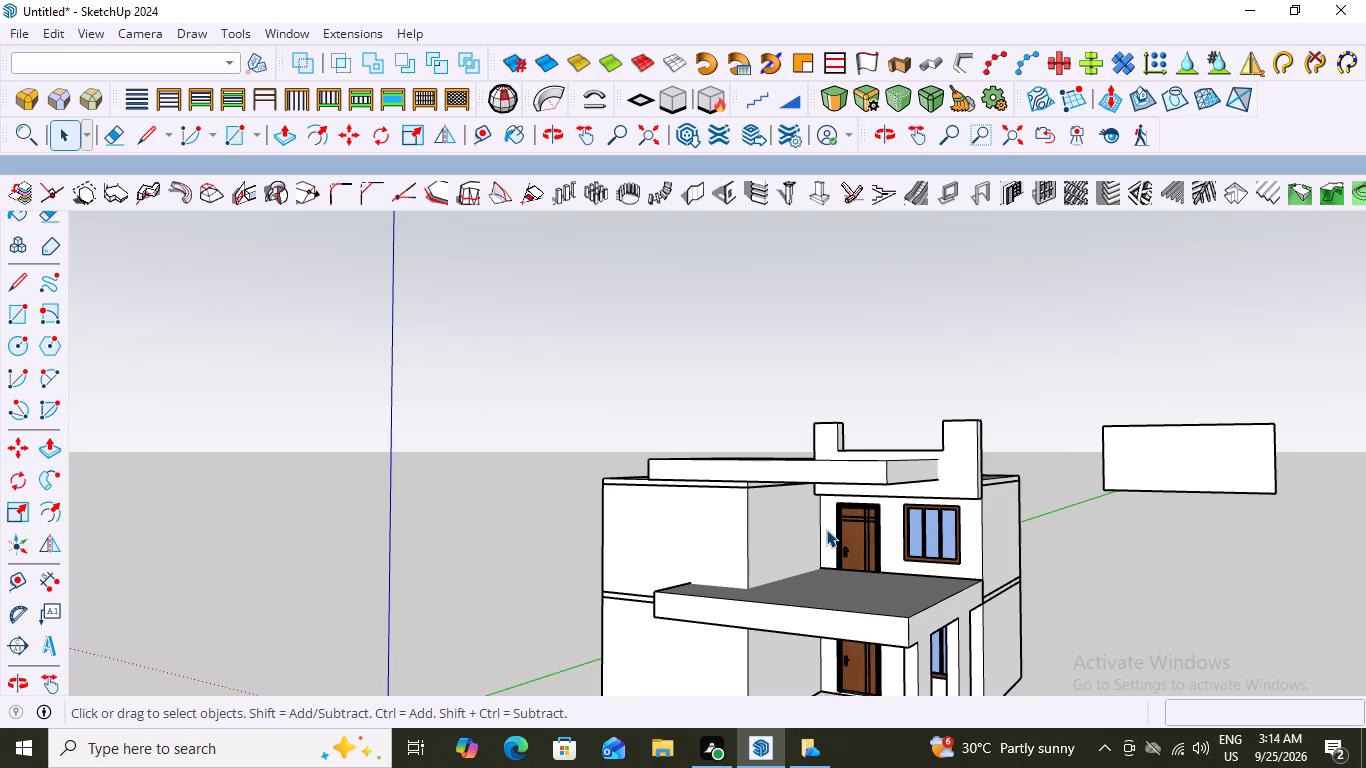
{"action": "scroll", "coordinate": [826, 529], "scroll_direction": "down", "scroll_amount": 3}
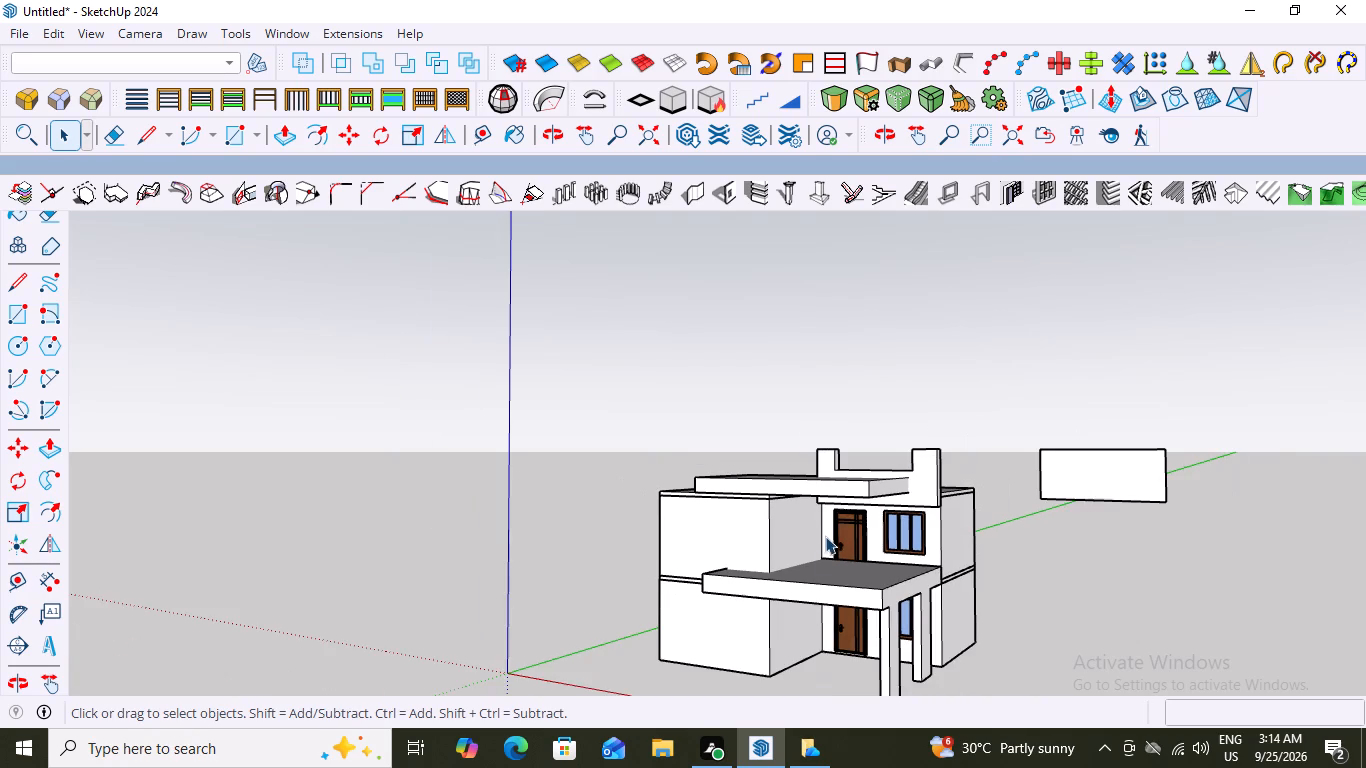
{"action": "middle_click_drag", "start_coordinate": [895, 565], "coordinate": [1067, 552]}
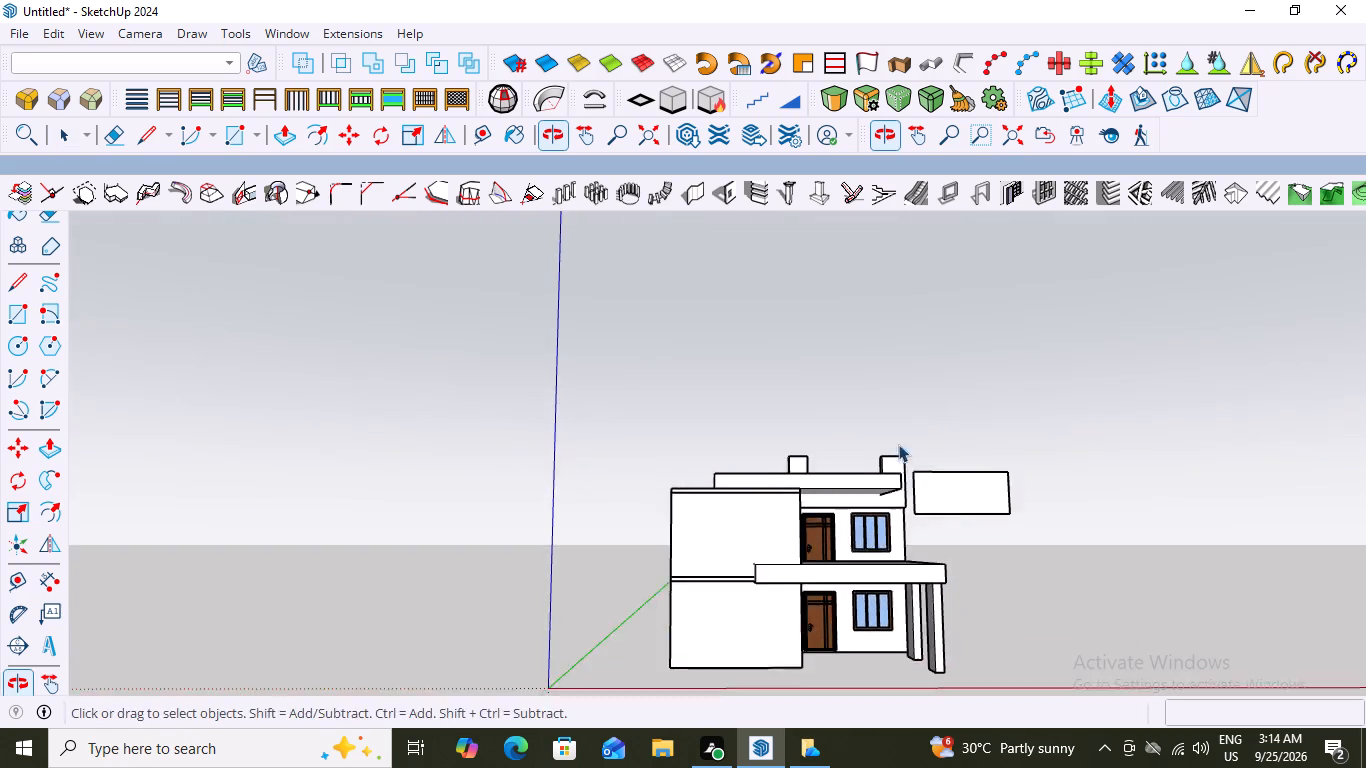
{"action": "middle_click_drag", "start_coordinate": [891, 421], "coordinate": [870, 656]}
{"action": "scroll", "coordinate": [781, 479], "scroll_direction": "up", "scroll_amount": 6}
{"action": "left_click", "coordinate": [792, 483]}
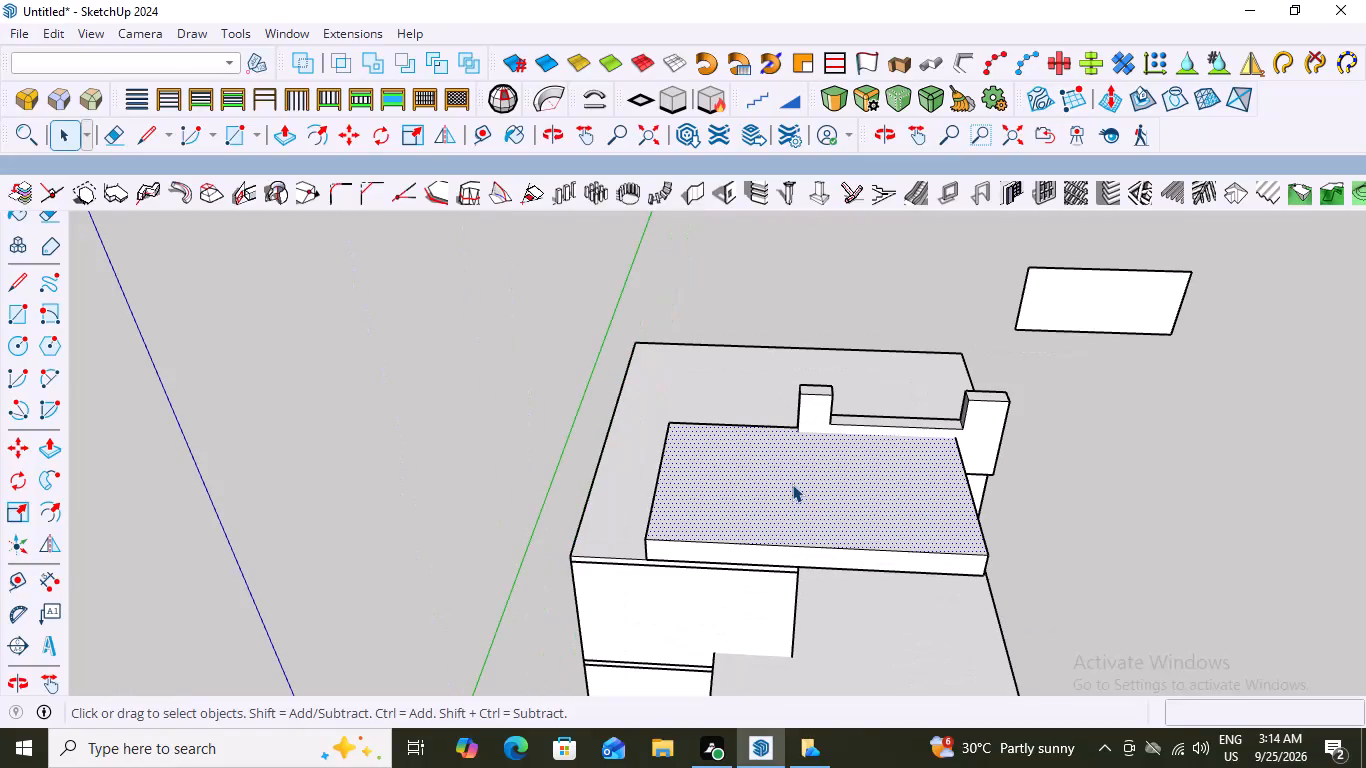
{"action": "key", "text": "p"}
{"action": "left_click", "coordinate": [792, 484]}
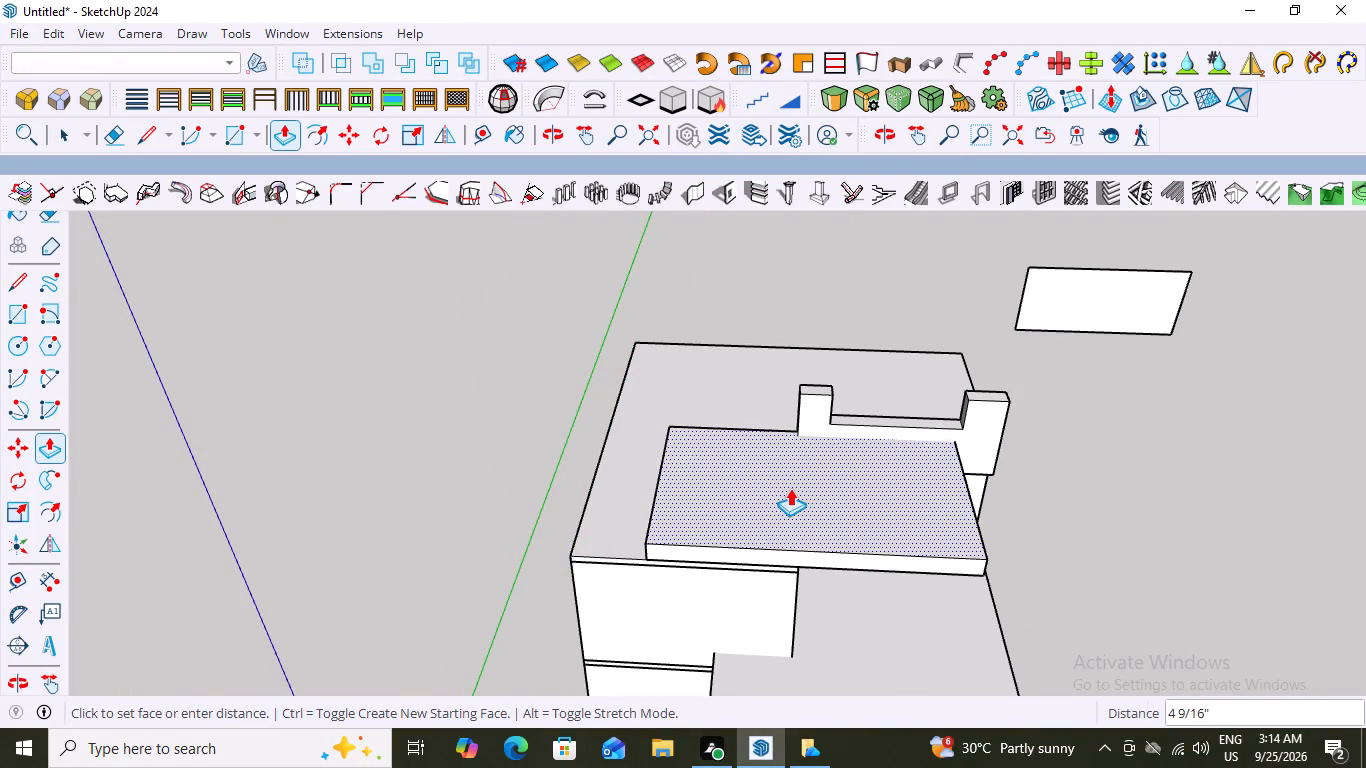
{"action": "left_click", "coordinate": [788, 491]}
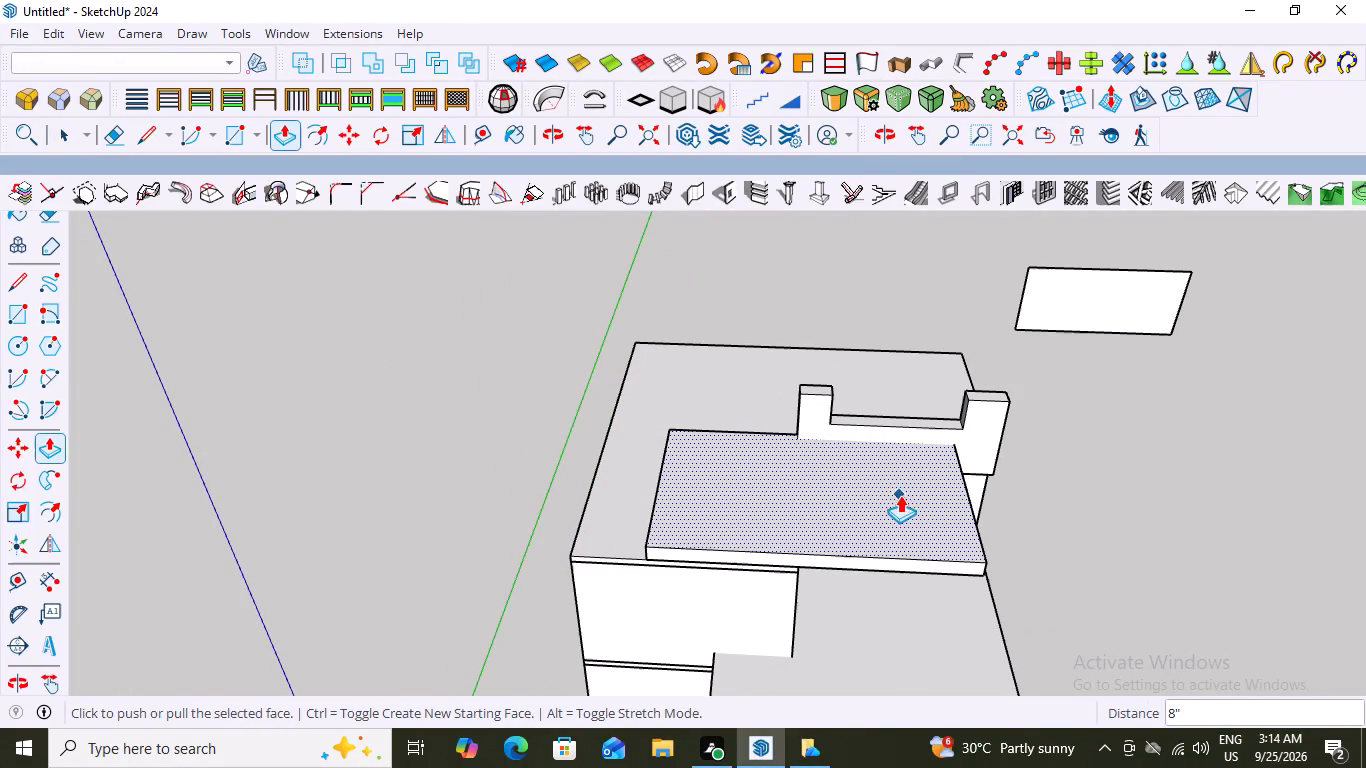
{"action": "key", "text": "space"}
{"action": "left_click", "coordinate": [1044, 522]}
Examine the upper roof slab's proportions against the parapet, side block and porch roof from the front and corner.
{"action": "middle_click_drag", "start_coordinate": [996, 539], "coordinate": [986, 308]}
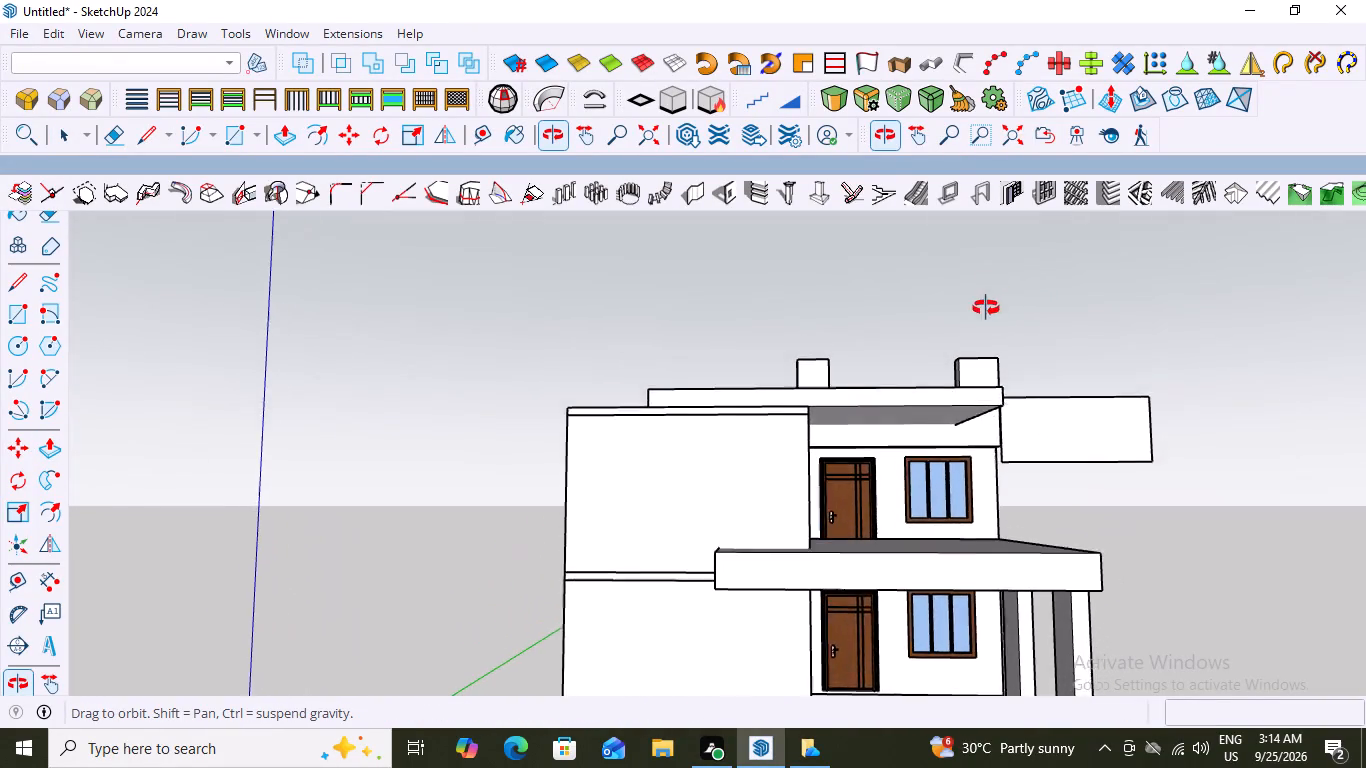
{"action": "middle_click_drag", "start_coordinate": [986, 308], "coordinate": [984, 309]}
{"action": "scroll", "coordinate": [908, 424], "scroll_direction": "up", "scroll_amount": 2}
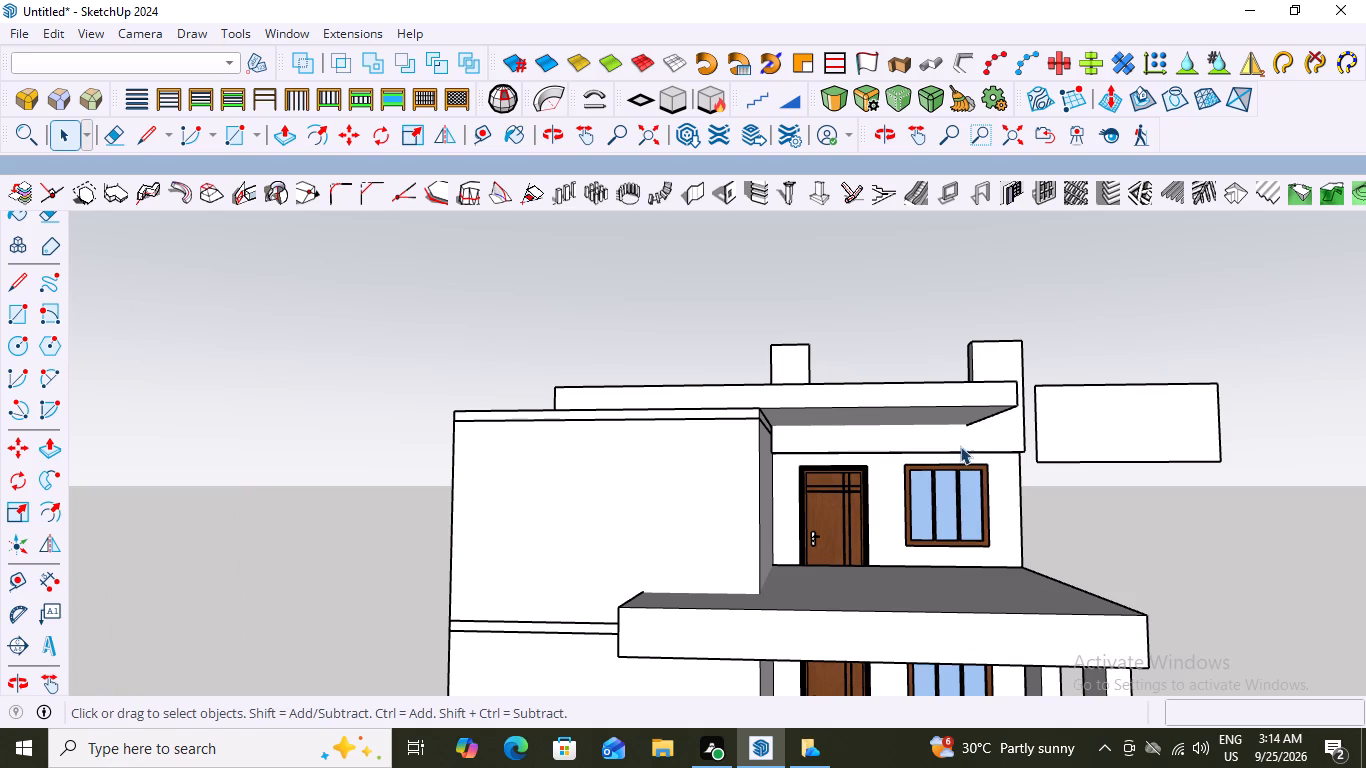
{"action": "scroll", "coordinate": [964, 448], "scroll_direction": "down", "scroll_amount": 2}
{"action": "middle_click_drag", "start_coordinate": [970, 464], "coordinate": [933, 457]}
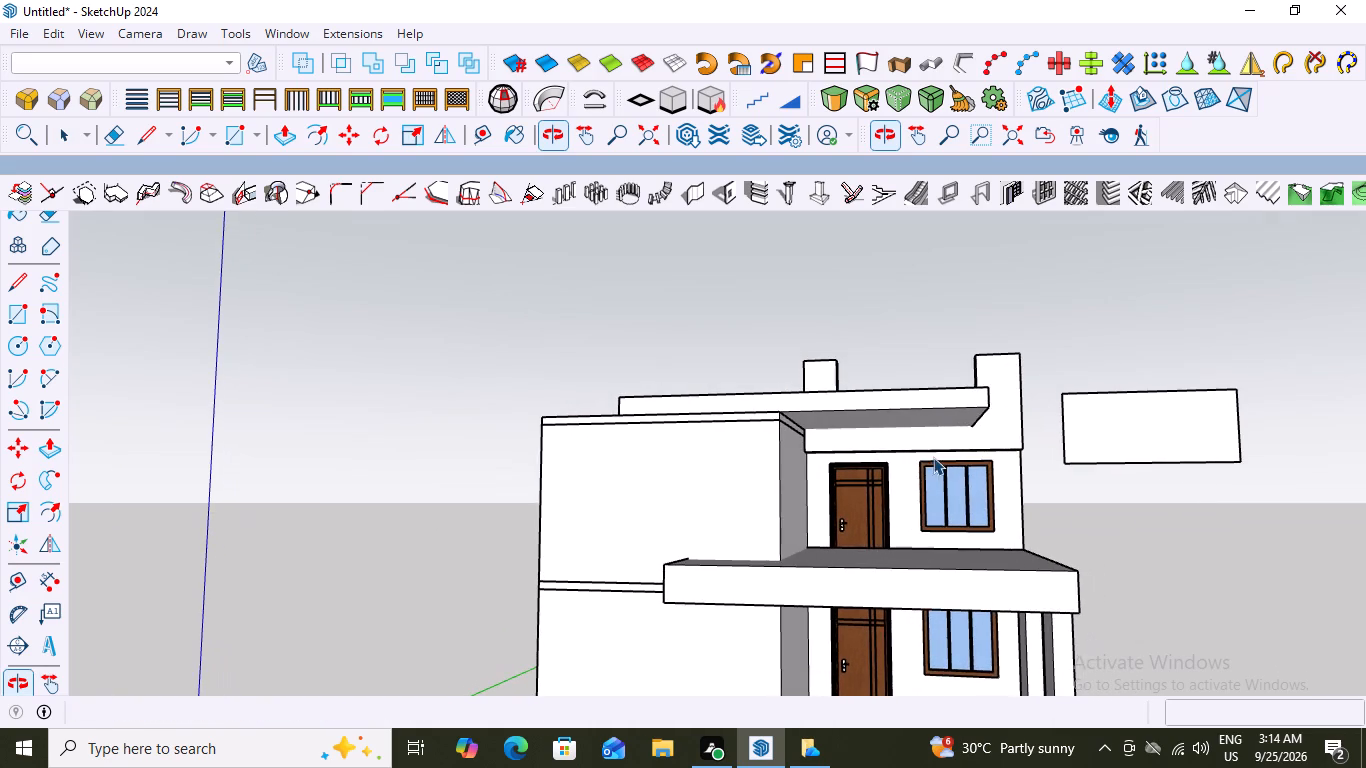
{"action": "middle_click_drag", "start_coordinate": [933, 457], "coordinate": [976, 452]}
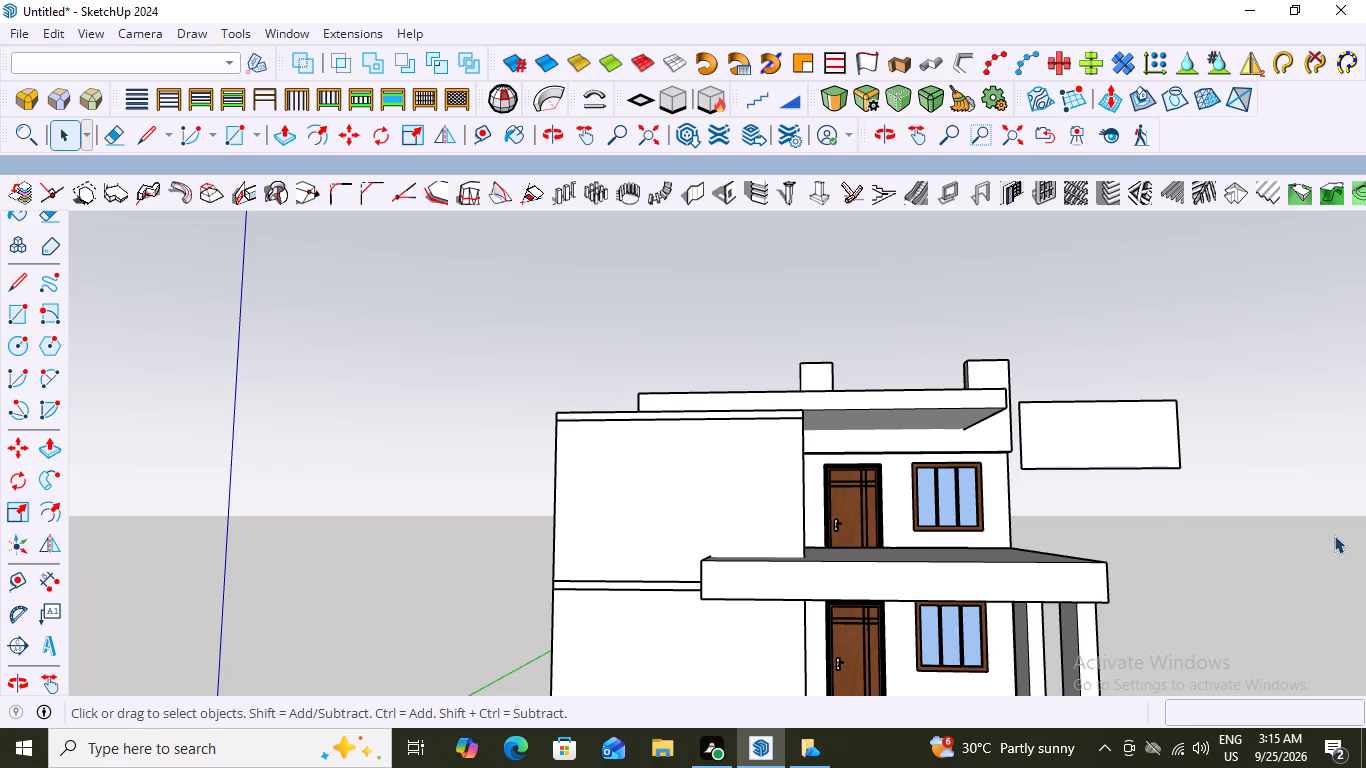
{"action": "scroll", "coordinate": [1127, 525], "scroll_direction": "down", "scroll_amount": 8}
{"action": "middle_click_drag", "start_coordinate": [1225, 563], "coordinate": [1182, 669]}
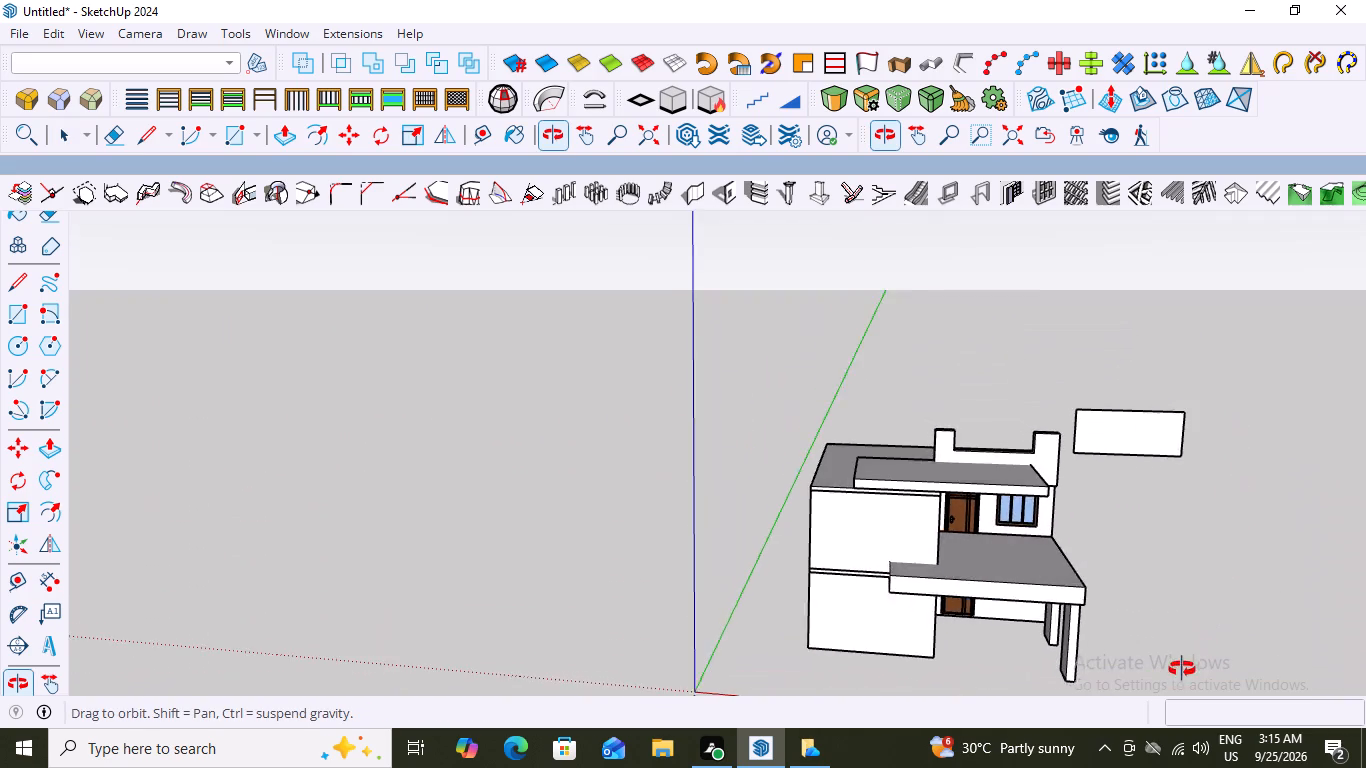
{"action": "middle_click_drag", "start_coordinate": [1182, 669], "coordinate": [1182, 673]}
{"action": "scroll", "coordinate": [1117, 634], "scroll_direction": "up", "scroll_amount": 5}
{"action": "scroll", "coordinate": [1085, 523], "scroll_direction": "down", "scroll_amount": 14}
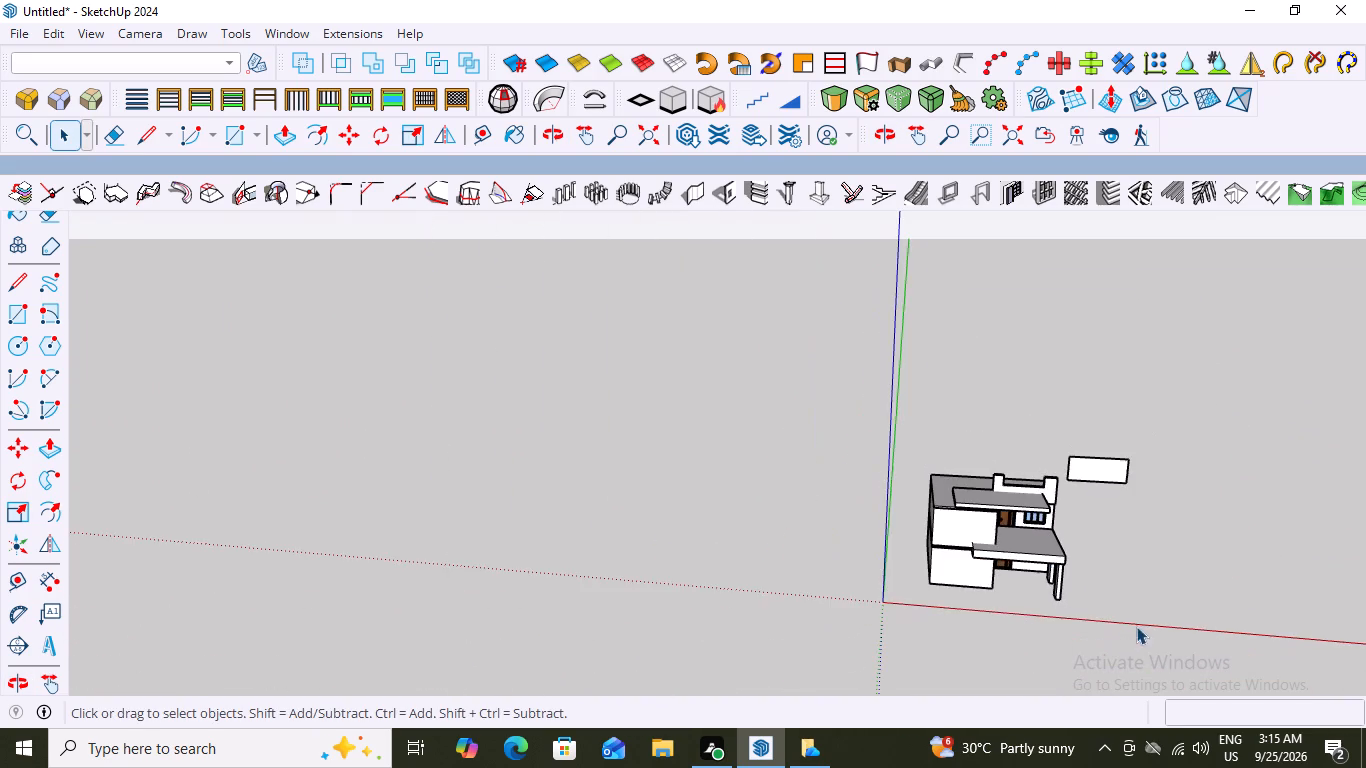
{"action": "middle_click_drag", "start_coordinate": [1137, 625], "coordinate": [1212, 600]}
{"action": "scroll", "coordinate": [1213, 615], "scroll_direction": "up", "scroll_amount": 3}
{"action": "scroll", "coordinate": [1051, 552], "scroll_direction": "up", "scroll_amount": 8}
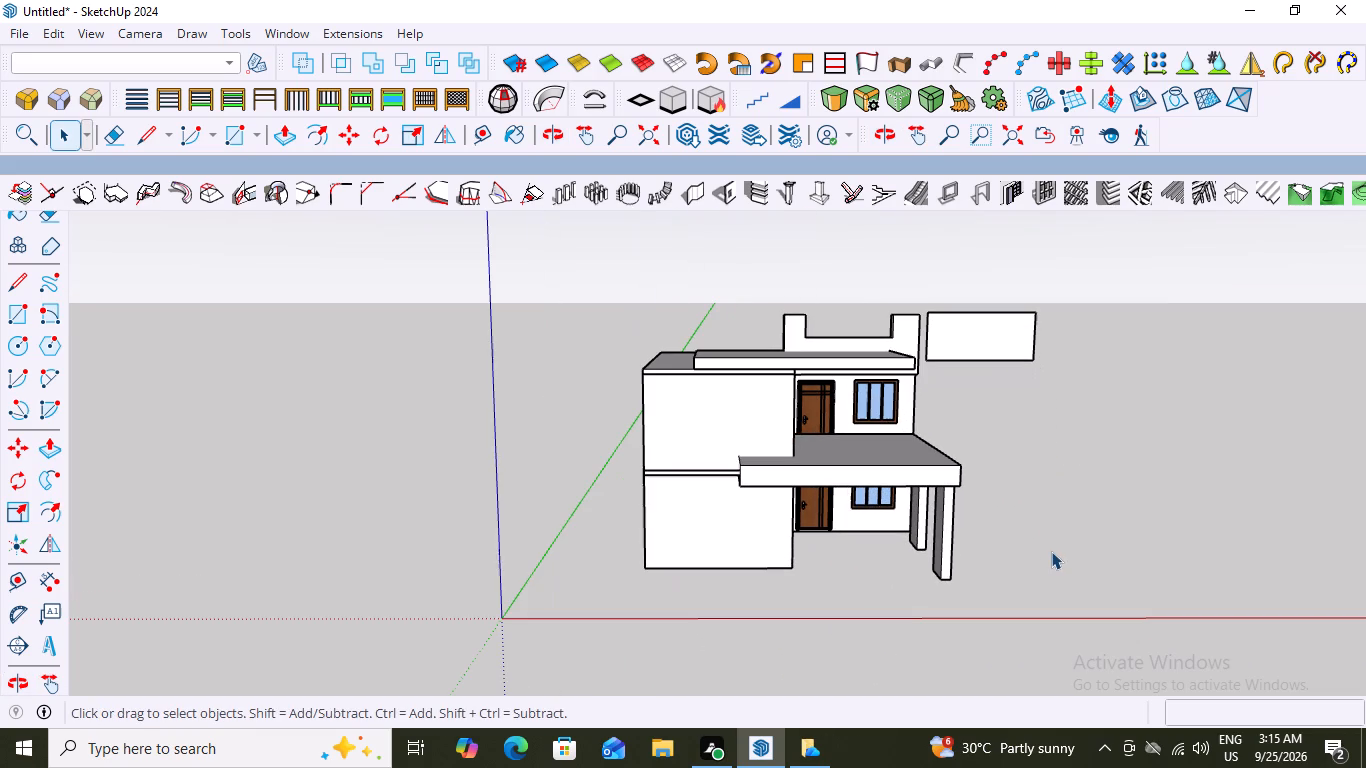
{"action": "scroll", "coordinate": [936, 528], "scroll_direction": "down", "scroll_amount": 4}
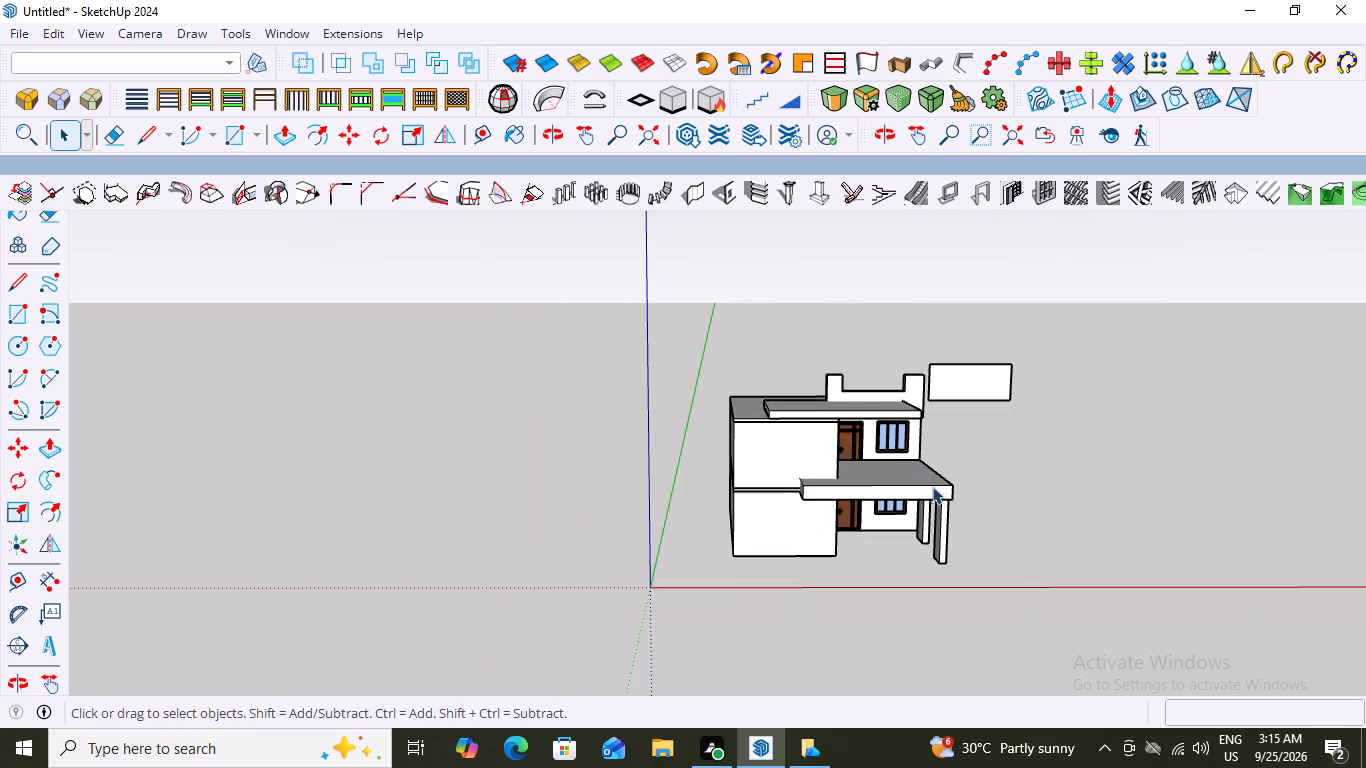
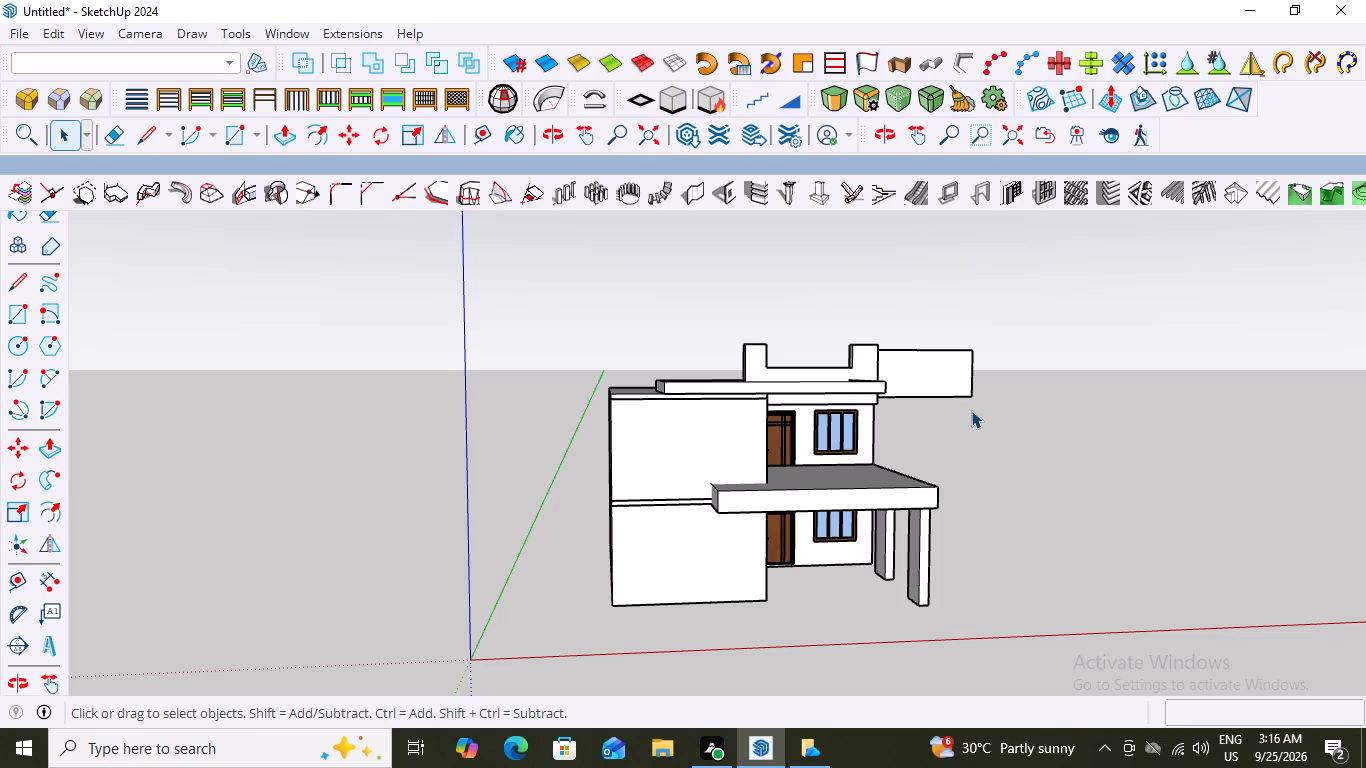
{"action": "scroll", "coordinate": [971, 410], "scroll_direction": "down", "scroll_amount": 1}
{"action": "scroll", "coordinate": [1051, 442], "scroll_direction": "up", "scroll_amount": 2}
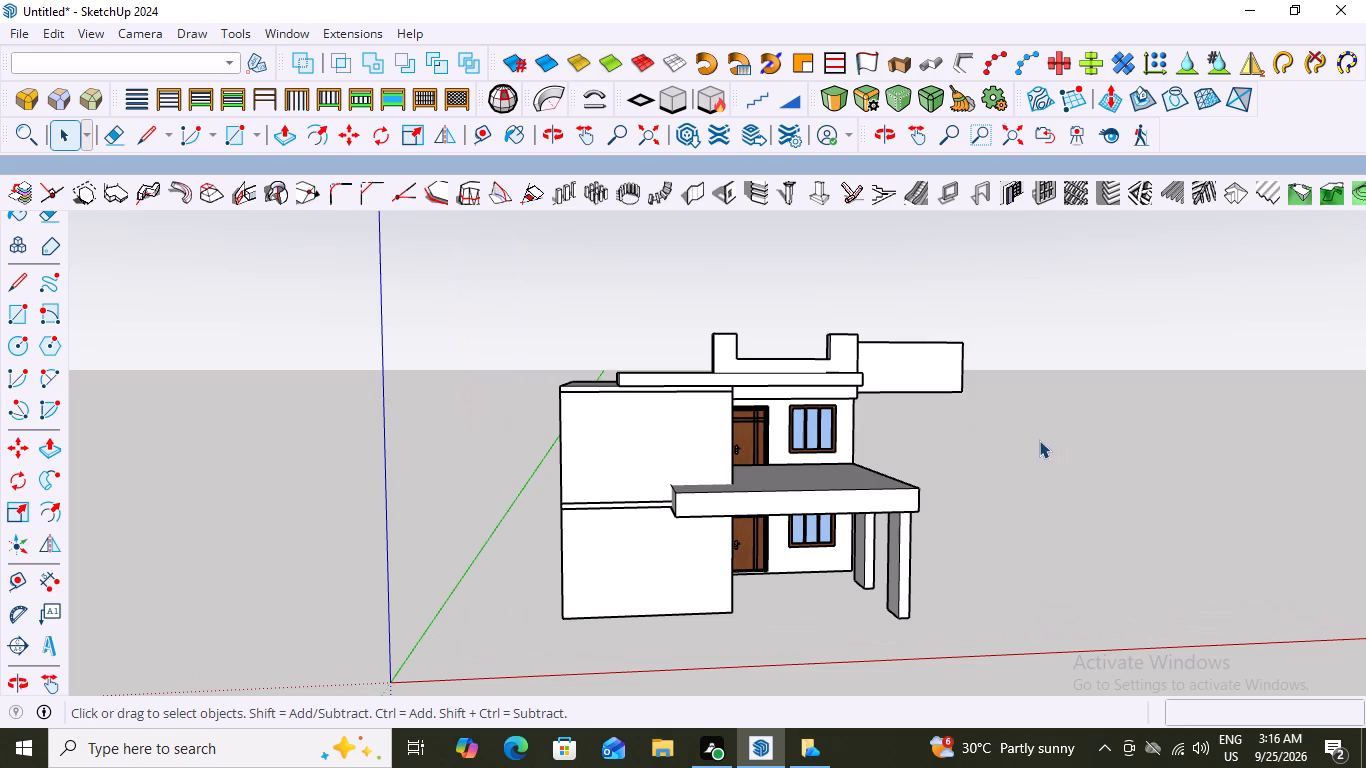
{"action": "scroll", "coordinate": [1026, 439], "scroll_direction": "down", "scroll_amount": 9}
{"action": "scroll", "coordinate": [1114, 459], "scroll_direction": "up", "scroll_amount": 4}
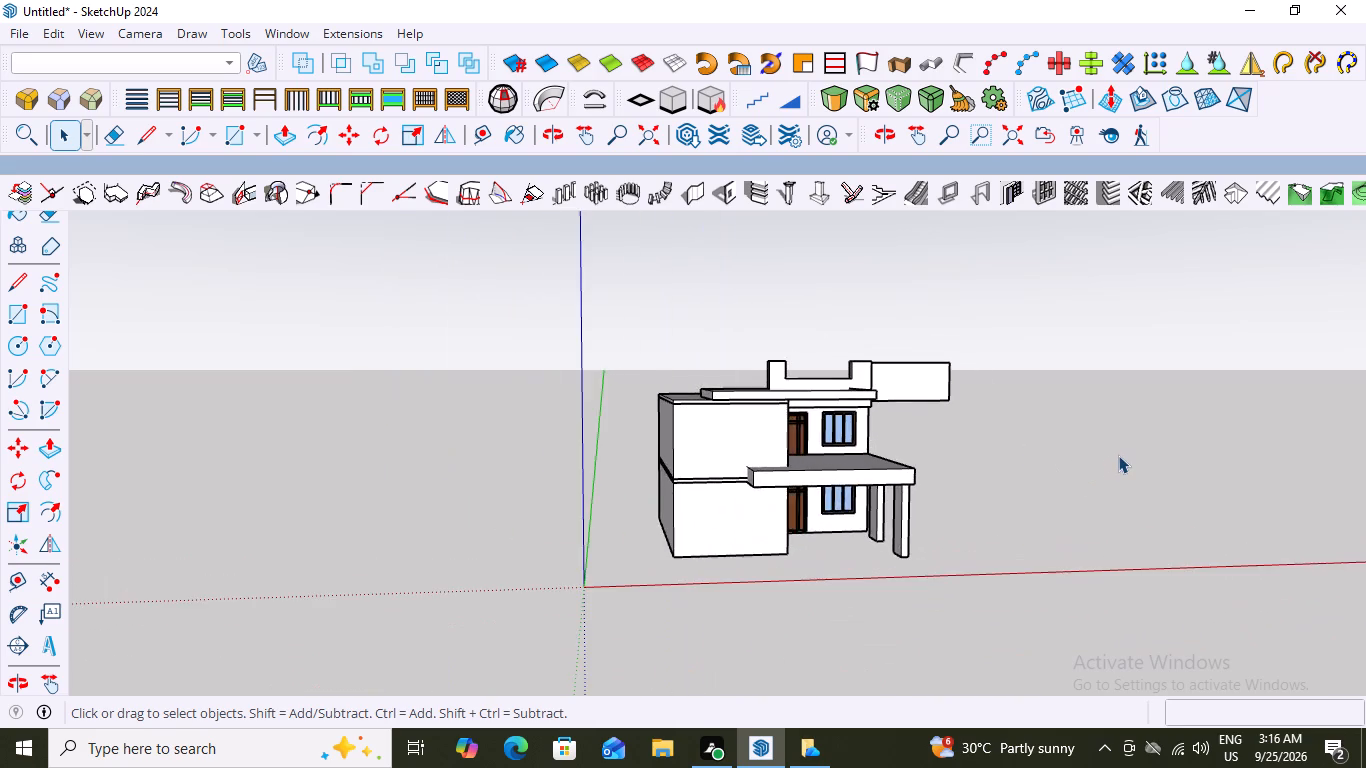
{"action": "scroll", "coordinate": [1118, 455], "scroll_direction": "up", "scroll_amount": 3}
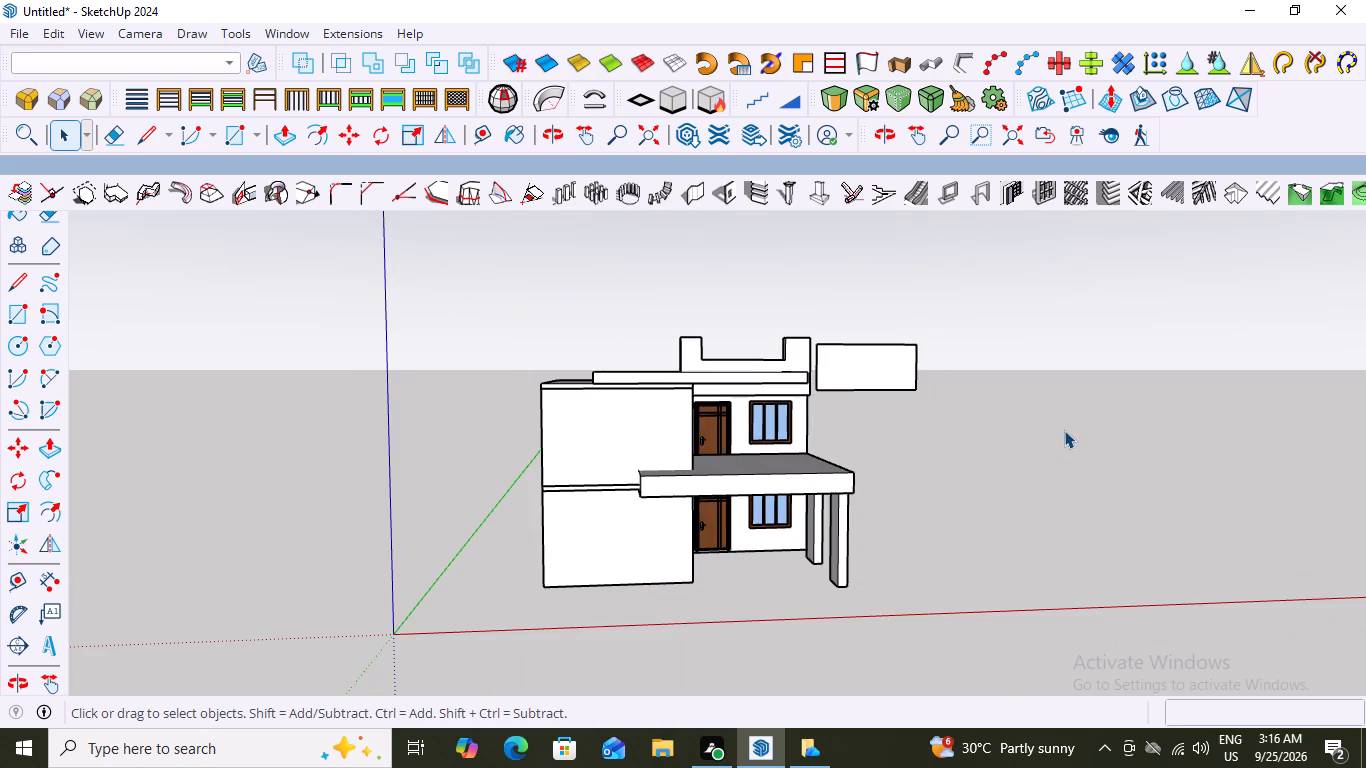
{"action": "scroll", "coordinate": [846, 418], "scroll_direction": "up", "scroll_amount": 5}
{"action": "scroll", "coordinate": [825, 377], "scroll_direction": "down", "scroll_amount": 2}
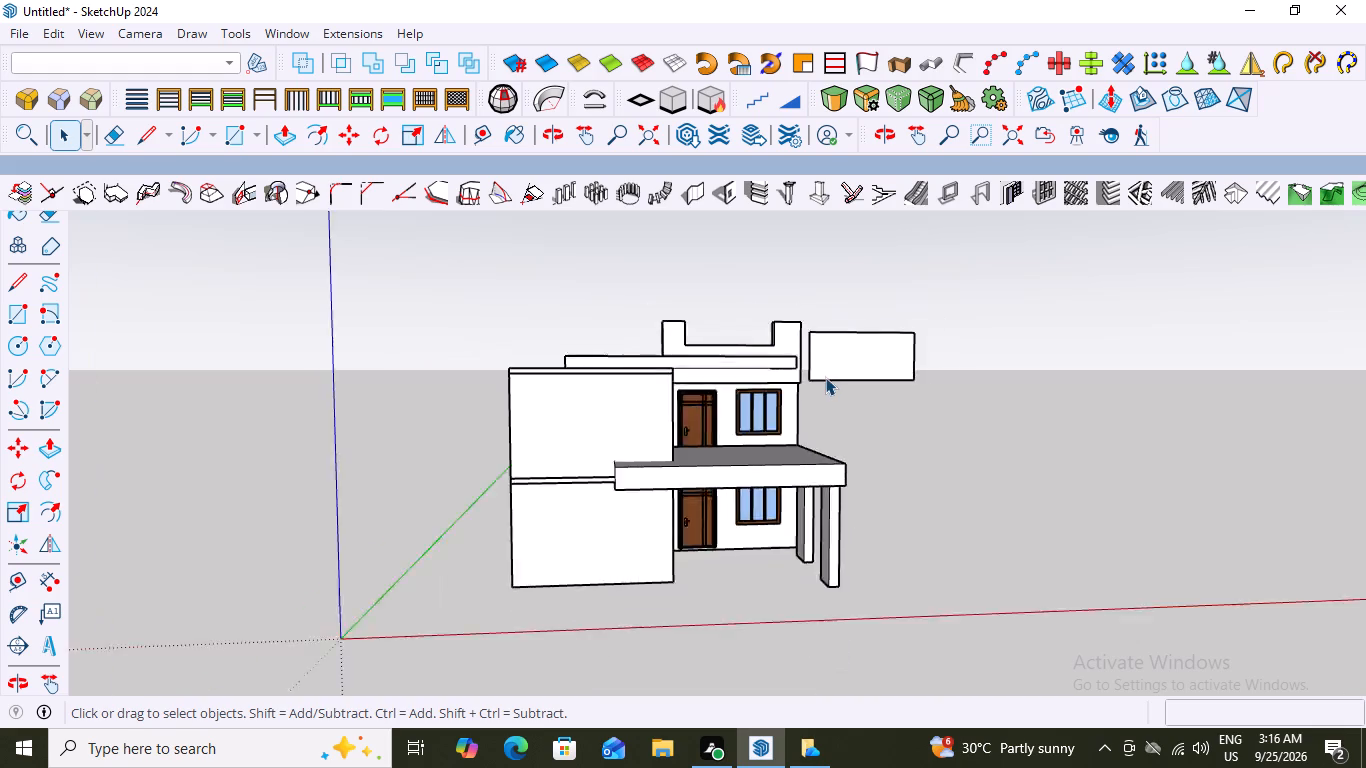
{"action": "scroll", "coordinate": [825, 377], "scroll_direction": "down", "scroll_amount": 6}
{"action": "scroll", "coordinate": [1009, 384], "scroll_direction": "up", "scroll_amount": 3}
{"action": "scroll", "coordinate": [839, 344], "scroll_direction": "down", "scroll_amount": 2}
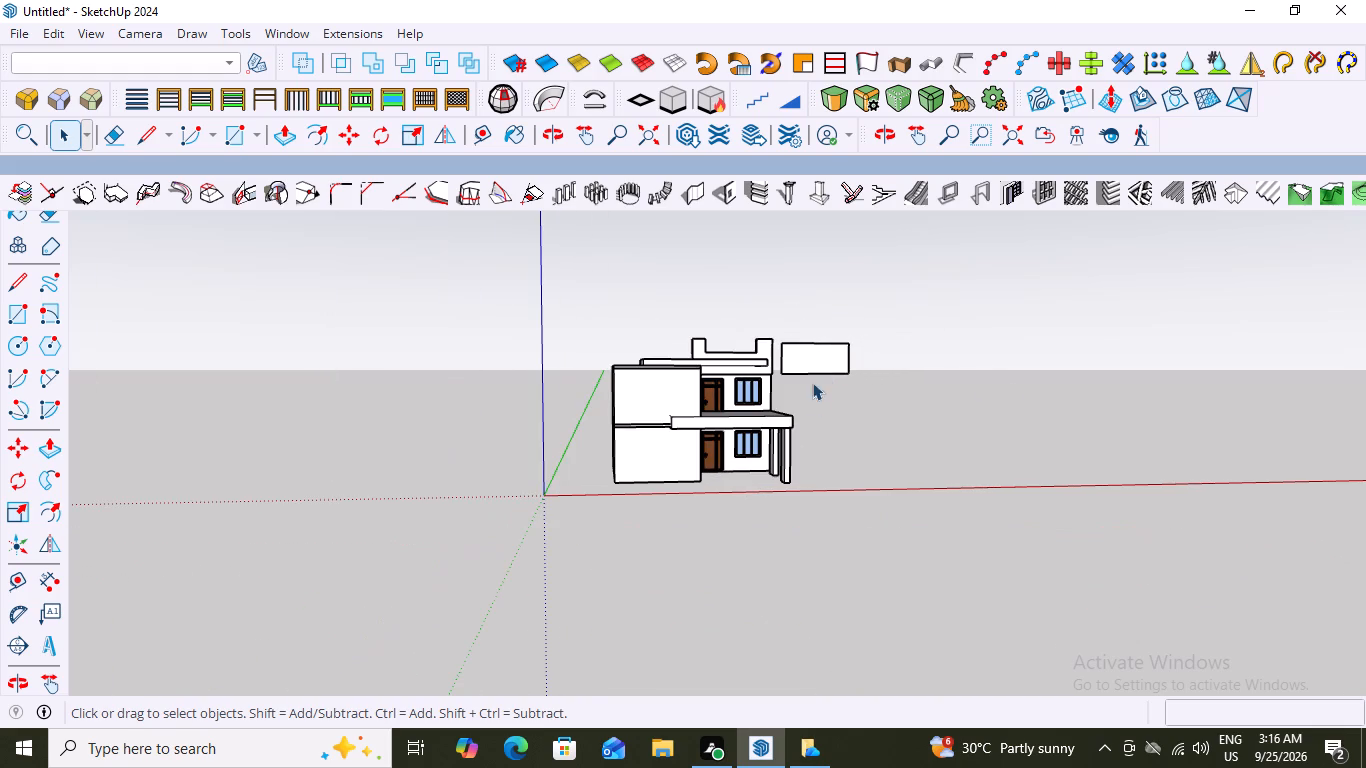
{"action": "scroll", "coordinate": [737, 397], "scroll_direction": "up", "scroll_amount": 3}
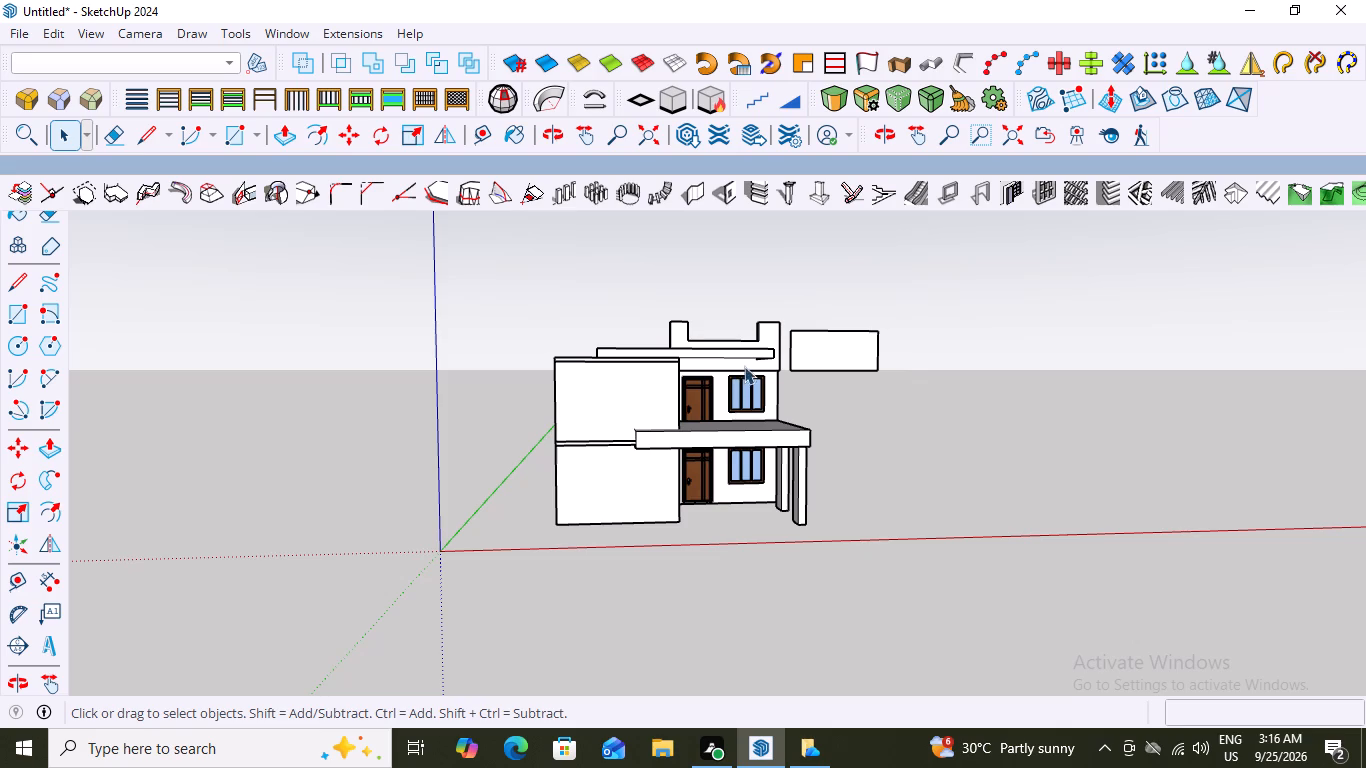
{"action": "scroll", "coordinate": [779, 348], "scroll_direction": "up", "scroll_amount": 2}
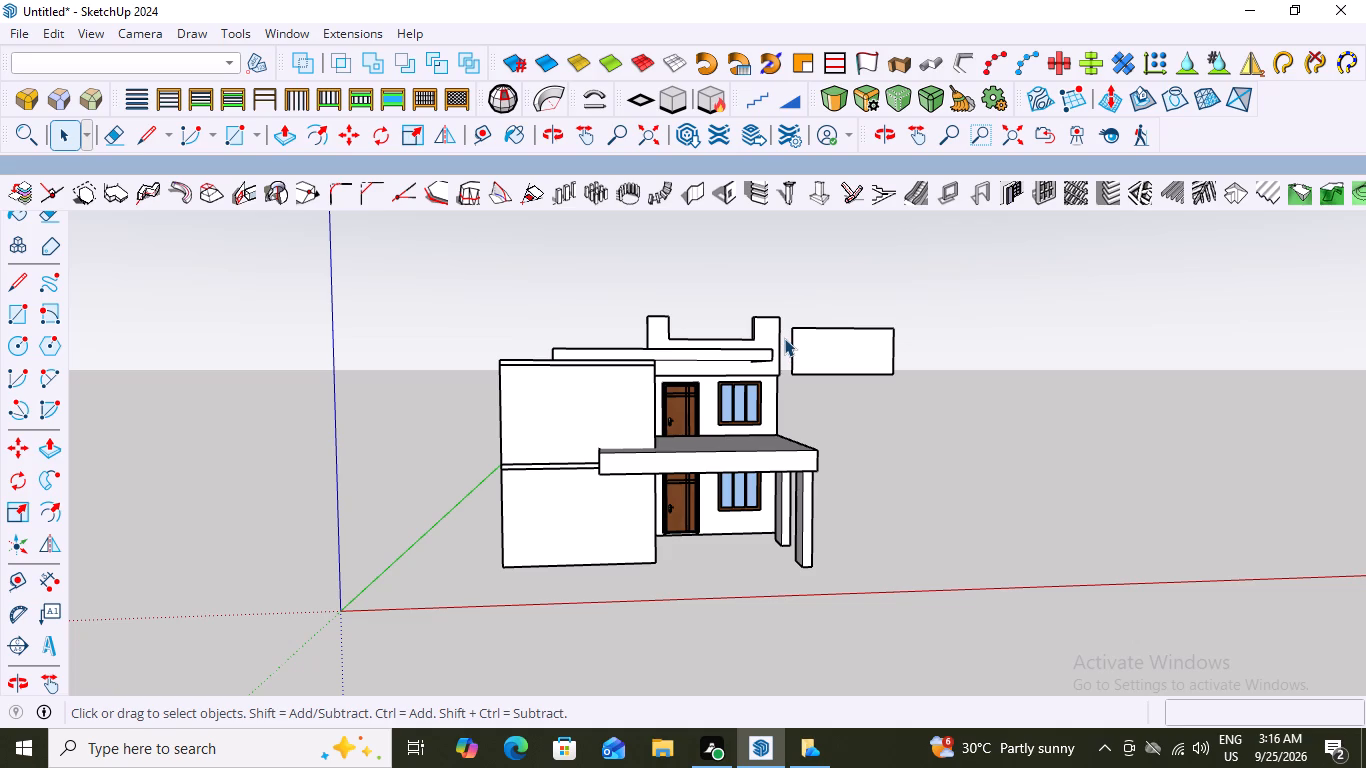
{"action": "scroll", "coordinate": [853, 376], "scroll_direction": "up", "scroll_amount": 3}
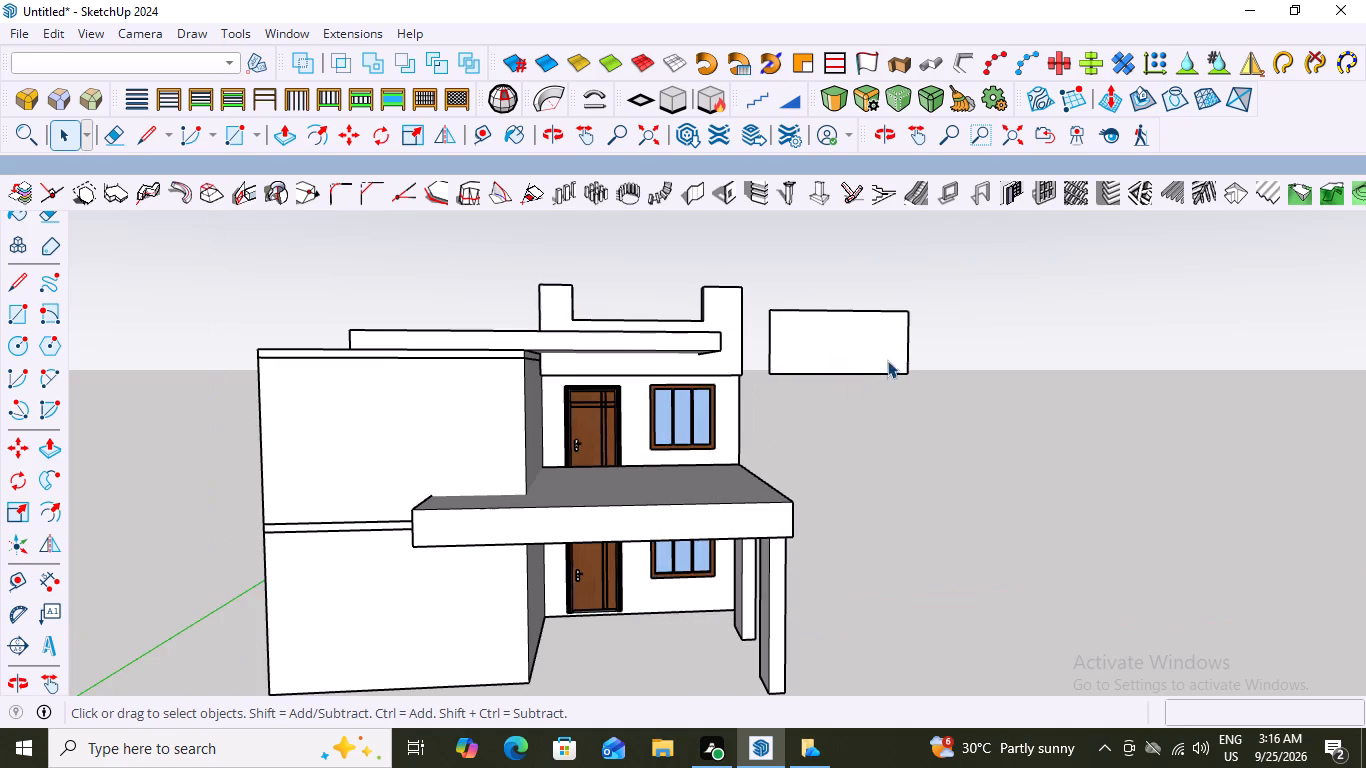
Examine the house front from above and below, comparing the upper roof slab, notched parapet, side block and porch roof.
{"action": "middle_click_drag", "start_coordinate": [891, 358], "coordinate": [790, 396]}
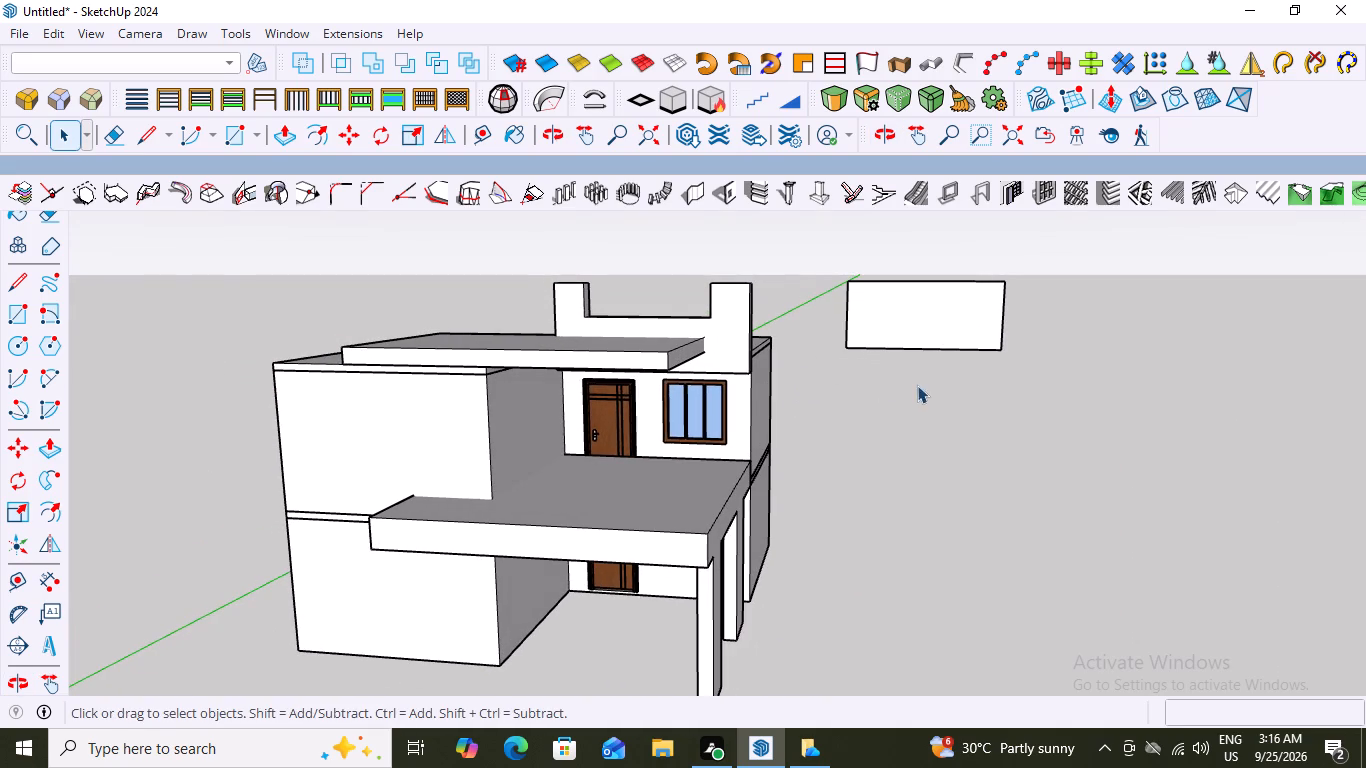
{"action": "scroll", "coordinate": [823, 361], "scroll_direction": "down", "scroll_amount": 7}
{"action": "middle_click_drag", "start_coordinate": [837, 394], "coordinate": [922, 397]}
{"action": "scroll", "coordinate": [865, 347], "scroll_direction": "up", "scroll_amount": 3}
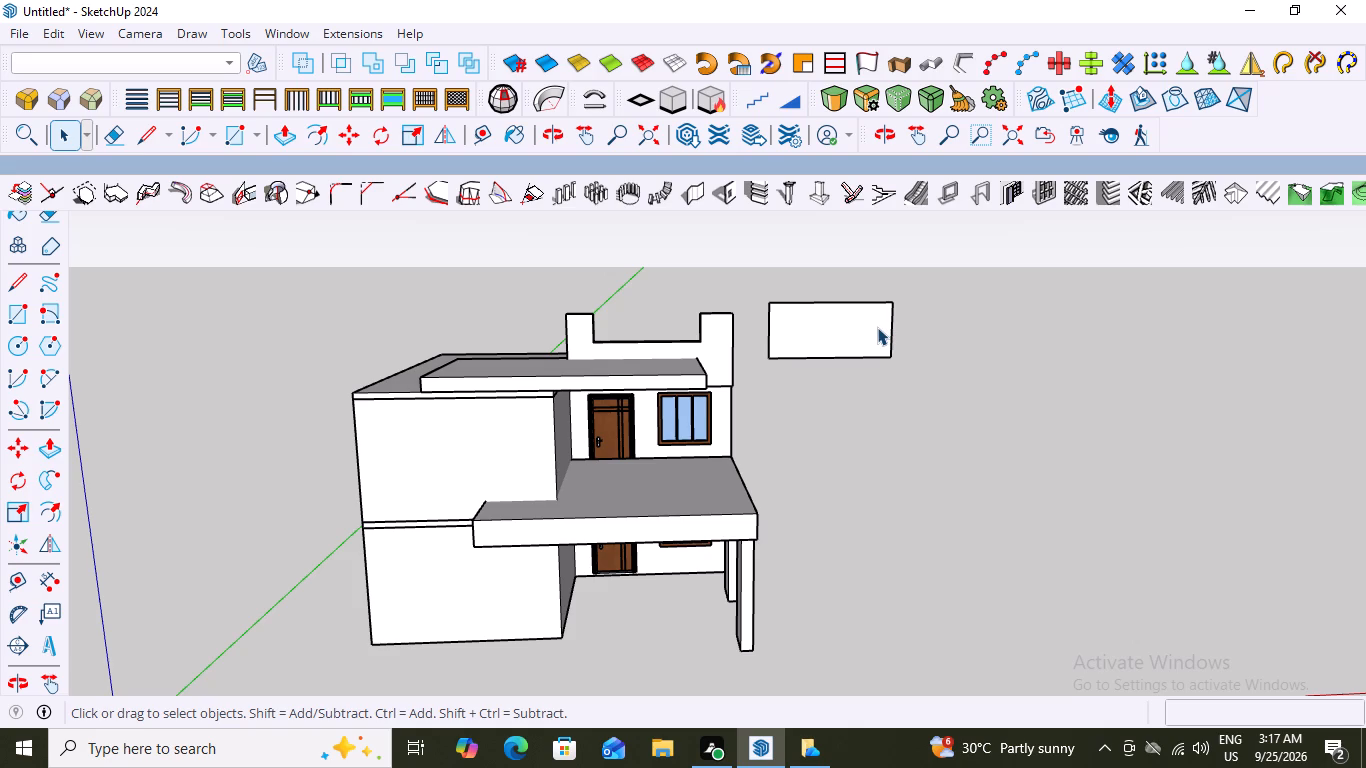
{"action": "scroll", "coordinate": [892, 375], "scroll_direction": "down", "scroll_amount": 4}
{"action": "scroll", "coordinate": [892, 380], "scroll_direction": "up", "scroll_amount": 4}
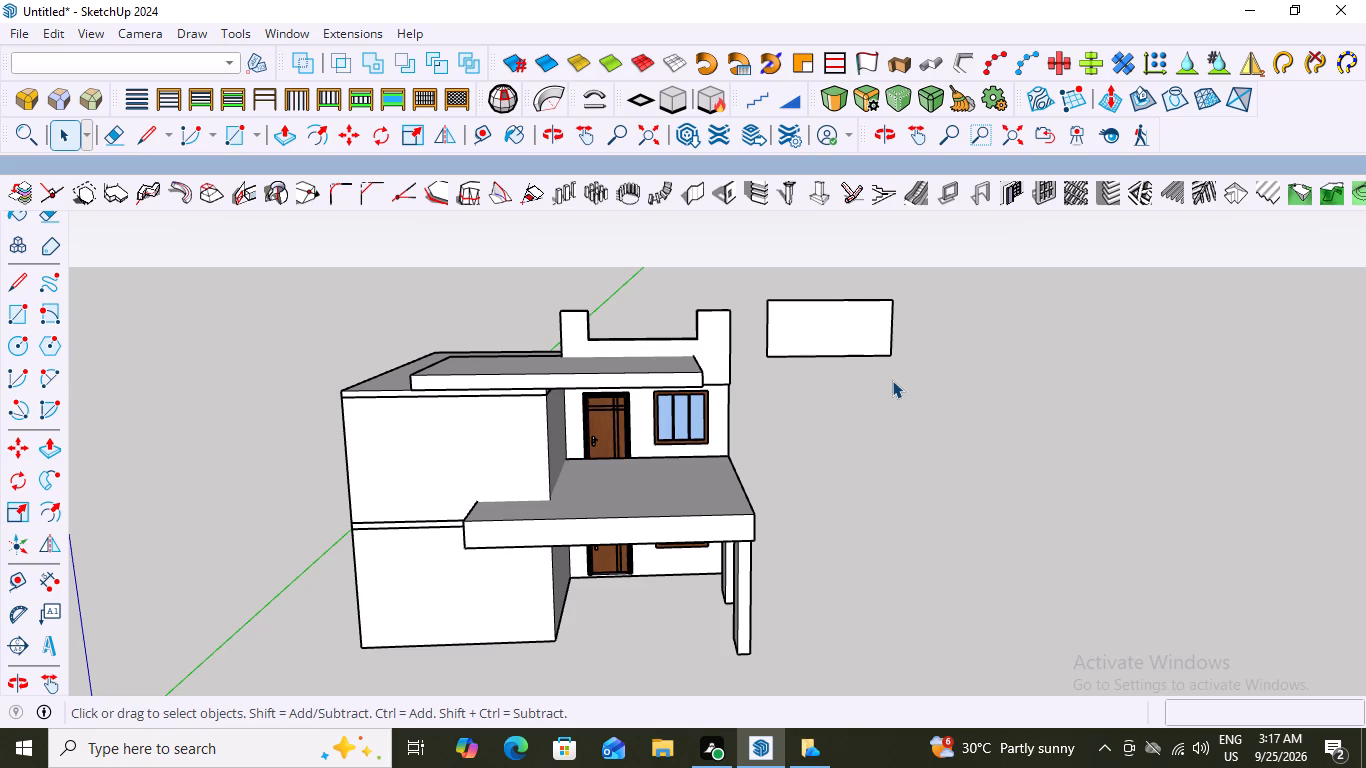
{"action": "scroll", "coordinate": [550, 498], "scroll_direction": "up", "scroll_amount": 1}
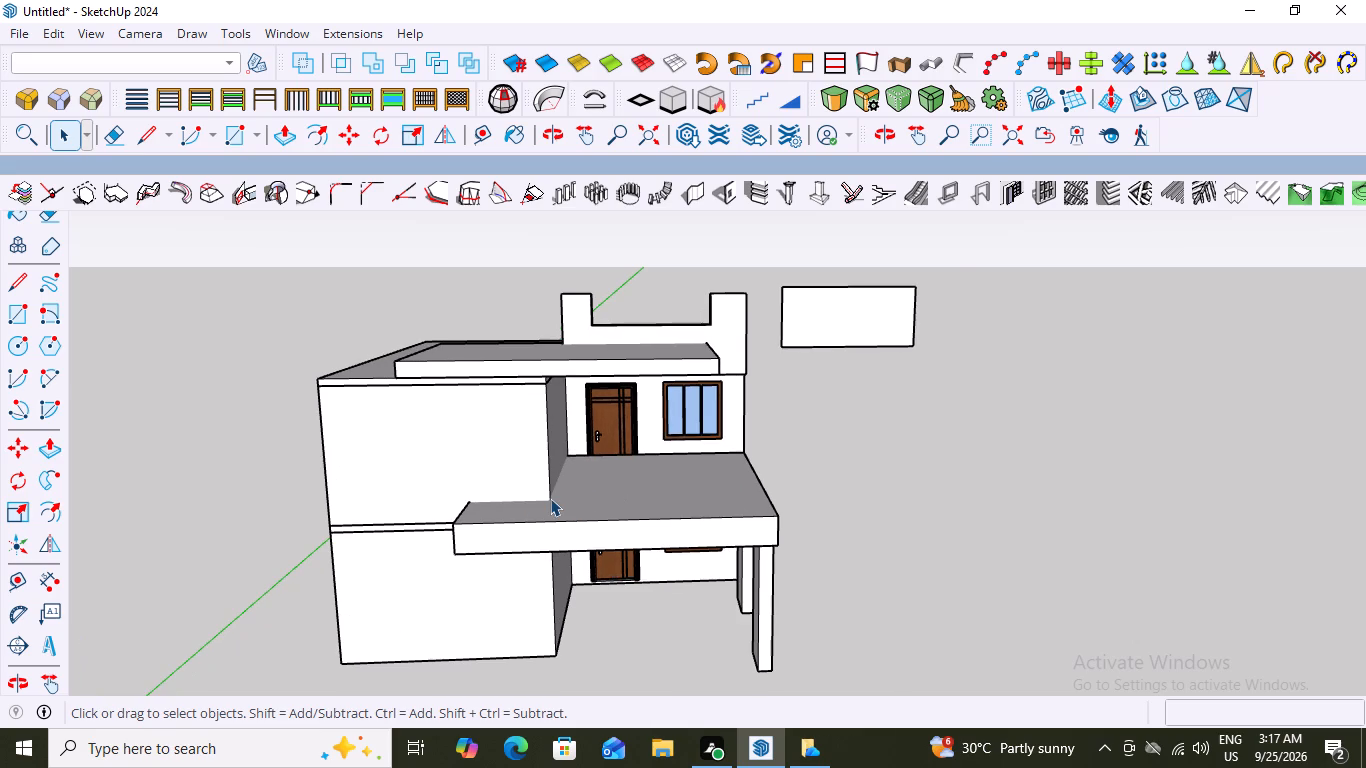
{"action": "scroll", "coordinate": [550, 498], "scroll_direction": "up", "scroll_amount": 2}
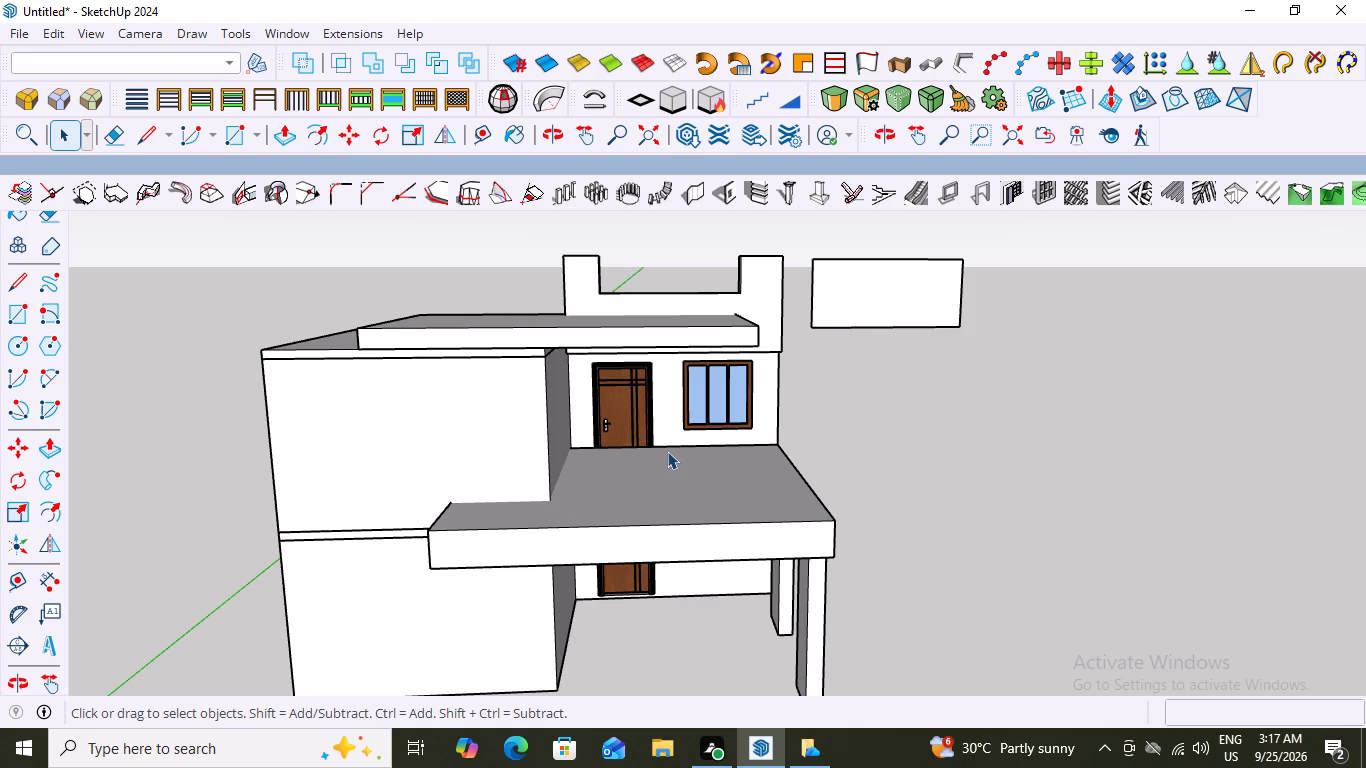
{"action": "scroll", "coordinate": [667, 451], "scroll_direction": "up", "scroll_amount": 3}
{"action": "scroll", "coordinate": [667, 451], "scroll_direction": "down", "scroll_amount": 3}
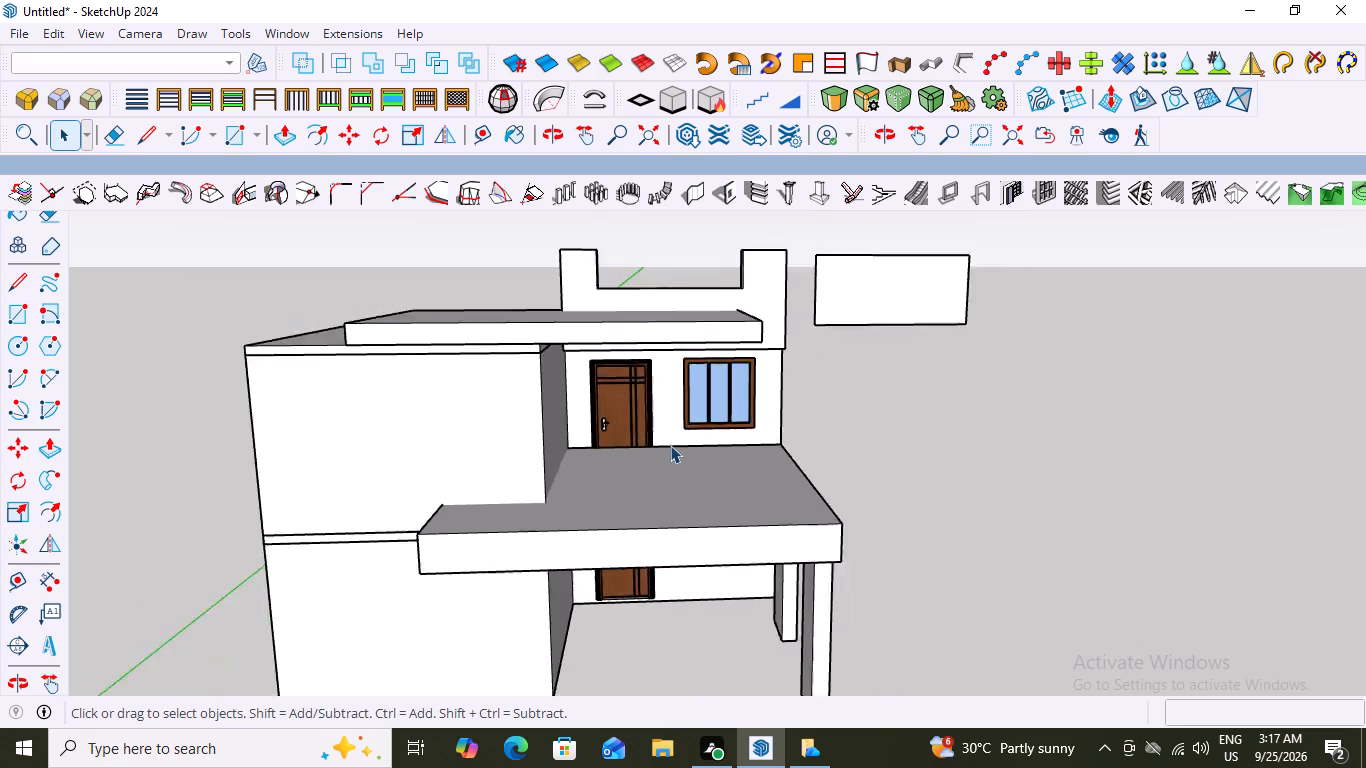
{"action": "scroll", "coordinate": [670, 445], "scroll_direction": "down", "scroll_amount": 5}
{"action": "middle_click_drag", "start_coordinate": [675, 455], "coordinate": [661, 348]}
{"action": "scroll", "coordinate": [658, 527], "scroll_direction": "up", "scroll_amount": 2}
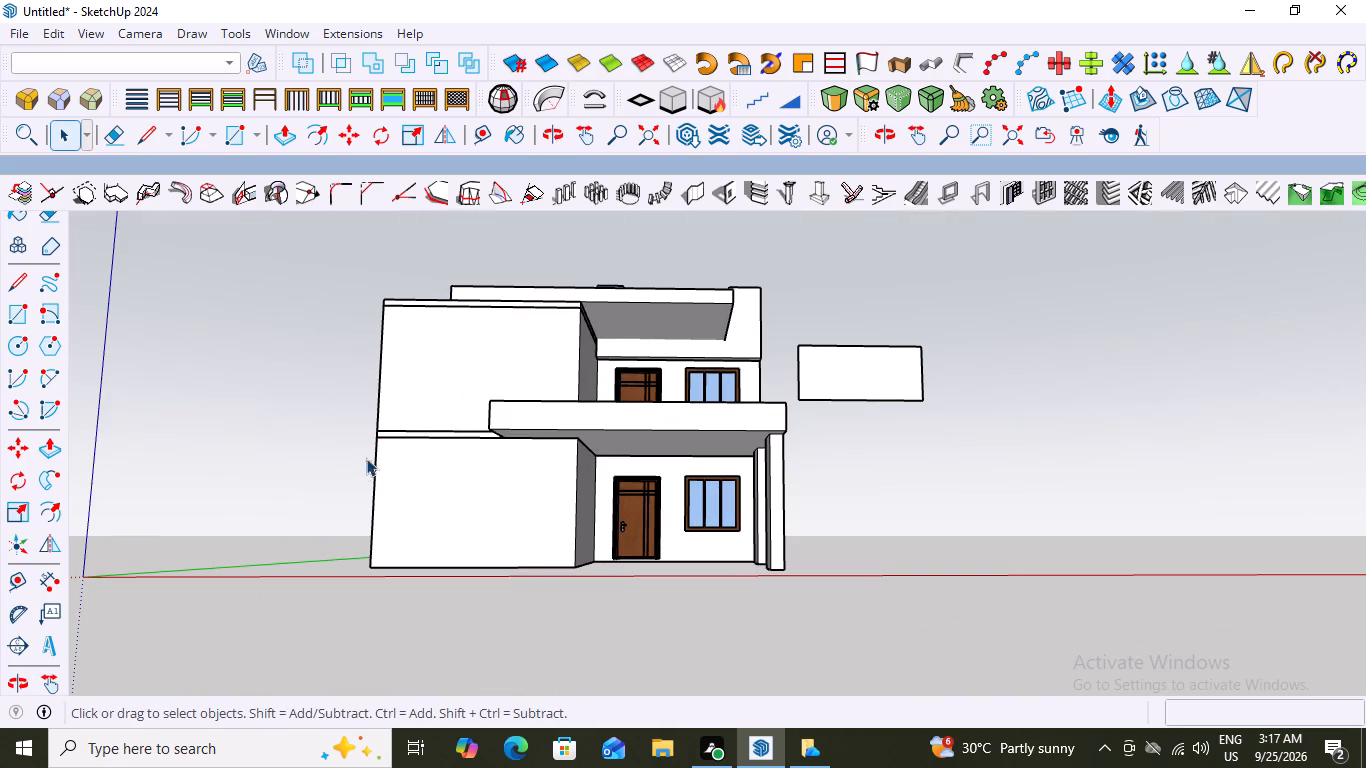
{"action": "middle_click_drag", "start_coordinate": [524, 379], "coordinate": [541, 490]}
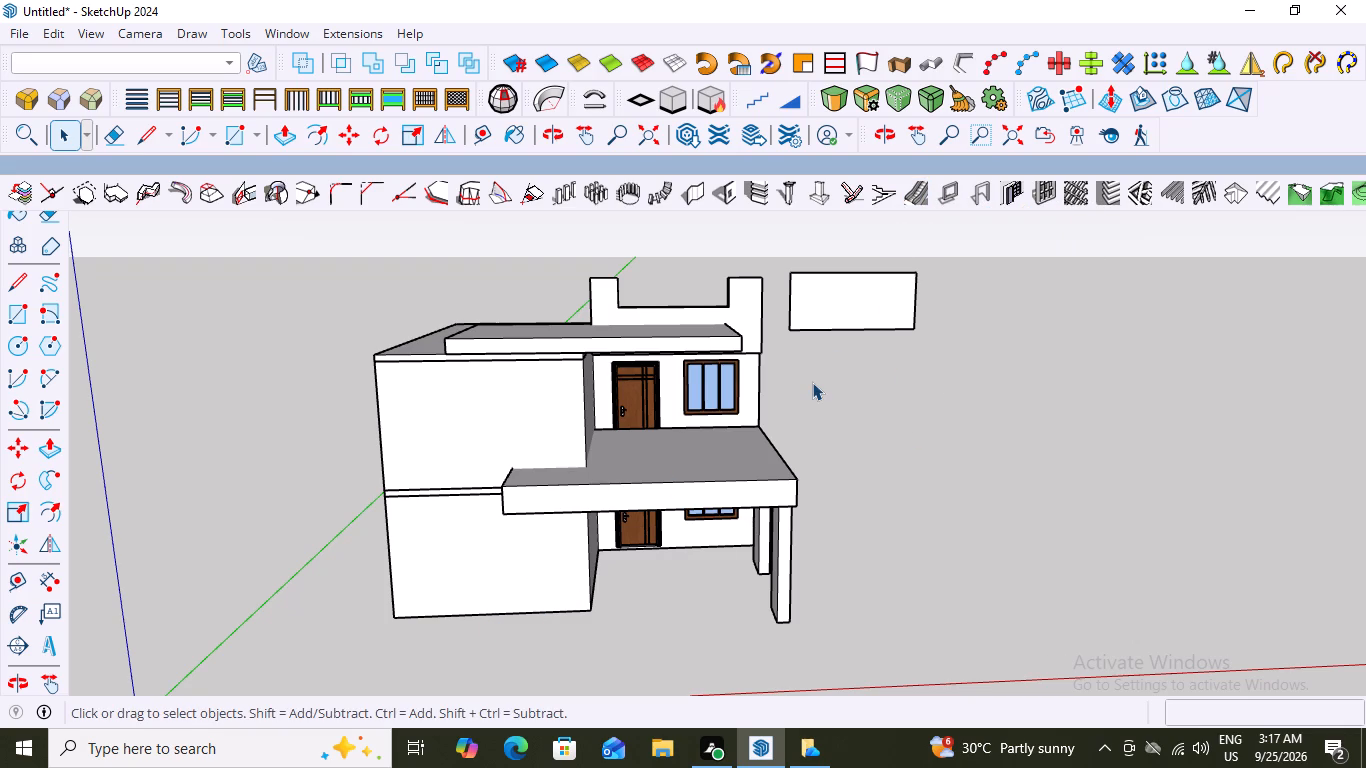
{"action": "scroll", "coordinate": [812, 382], "scroll_direction": "down", "scroll_amount": 5}
{"action": "scroll", "coordinate": [659, 305], "scroll_direction": "up", "scroll_amount": 3}
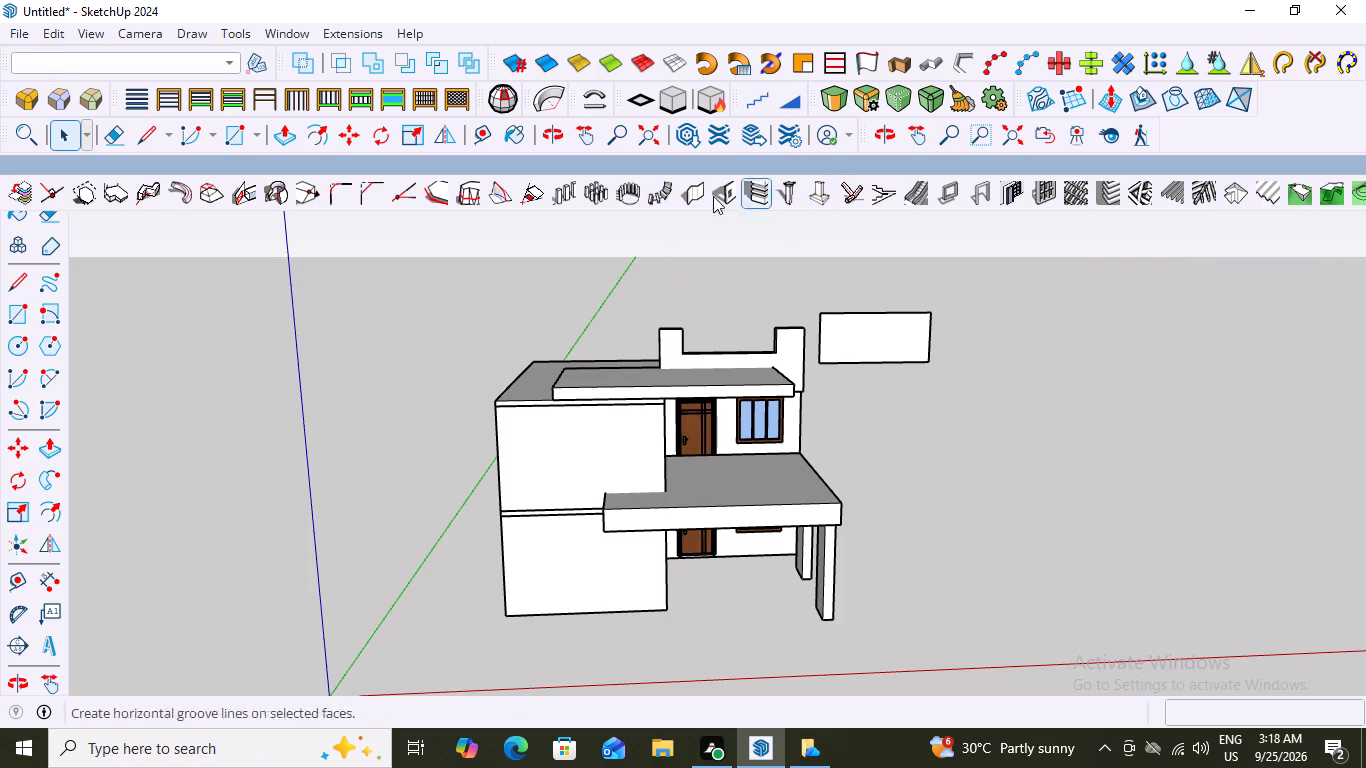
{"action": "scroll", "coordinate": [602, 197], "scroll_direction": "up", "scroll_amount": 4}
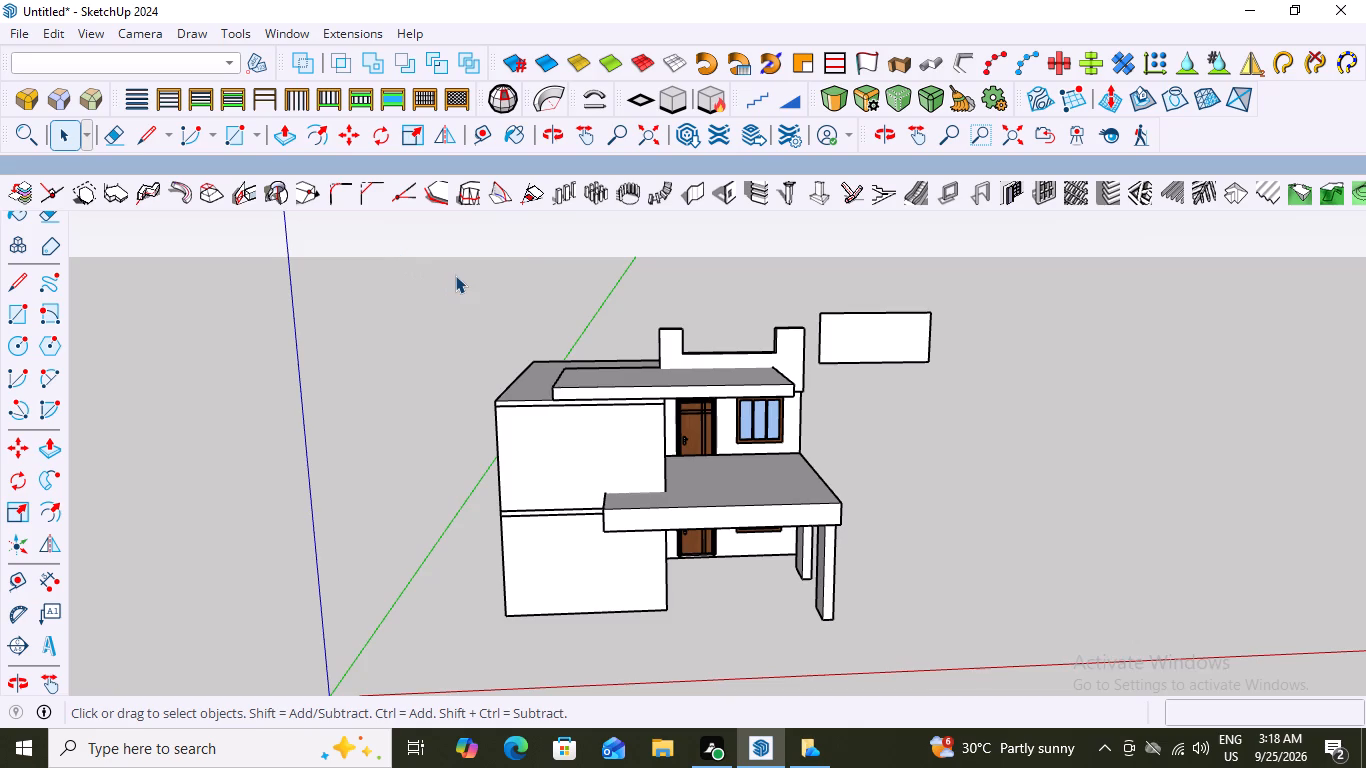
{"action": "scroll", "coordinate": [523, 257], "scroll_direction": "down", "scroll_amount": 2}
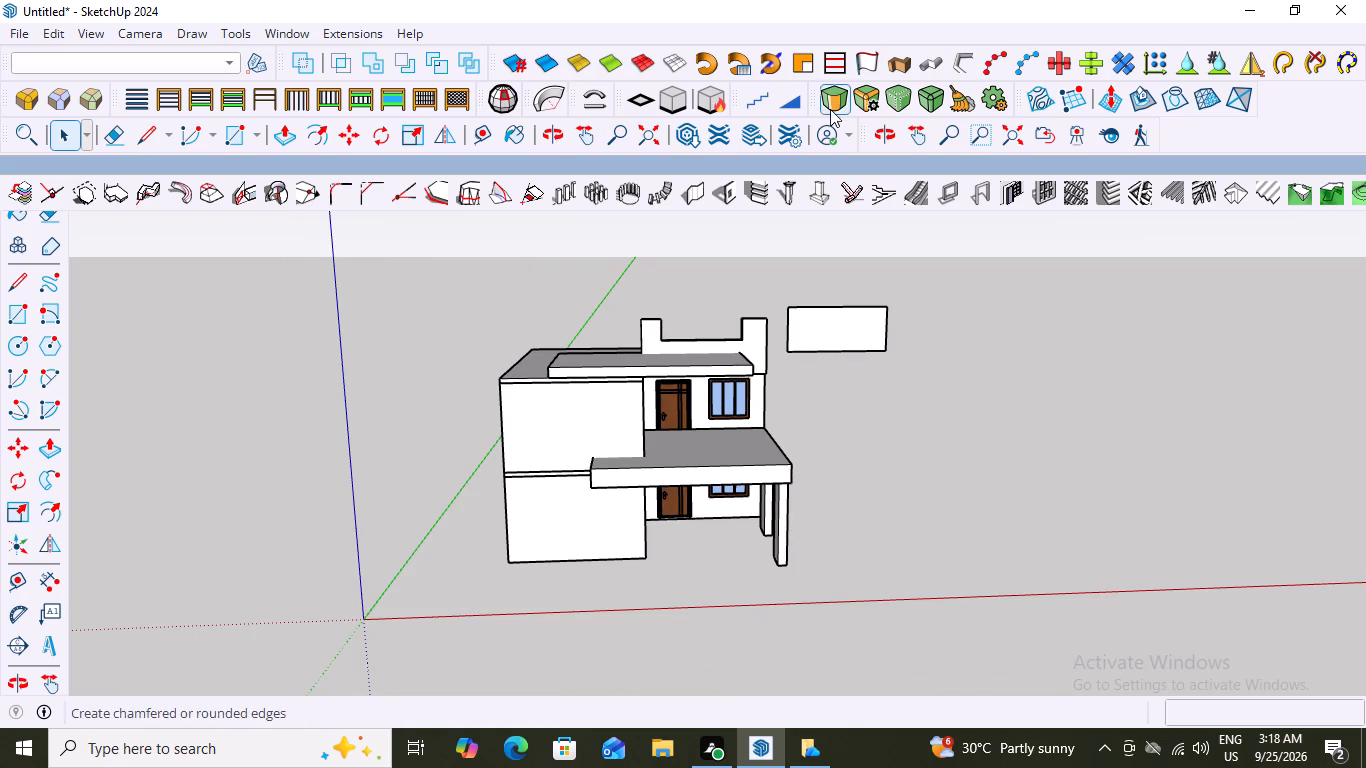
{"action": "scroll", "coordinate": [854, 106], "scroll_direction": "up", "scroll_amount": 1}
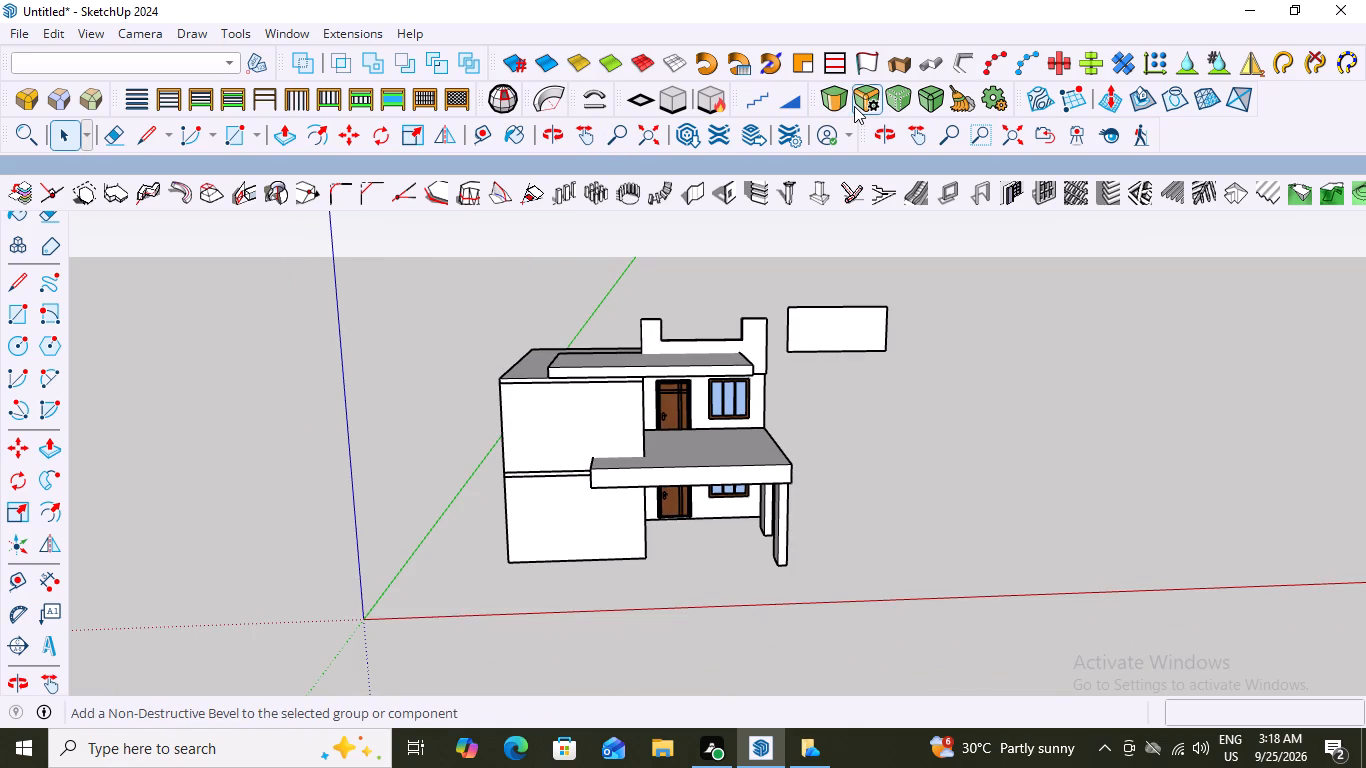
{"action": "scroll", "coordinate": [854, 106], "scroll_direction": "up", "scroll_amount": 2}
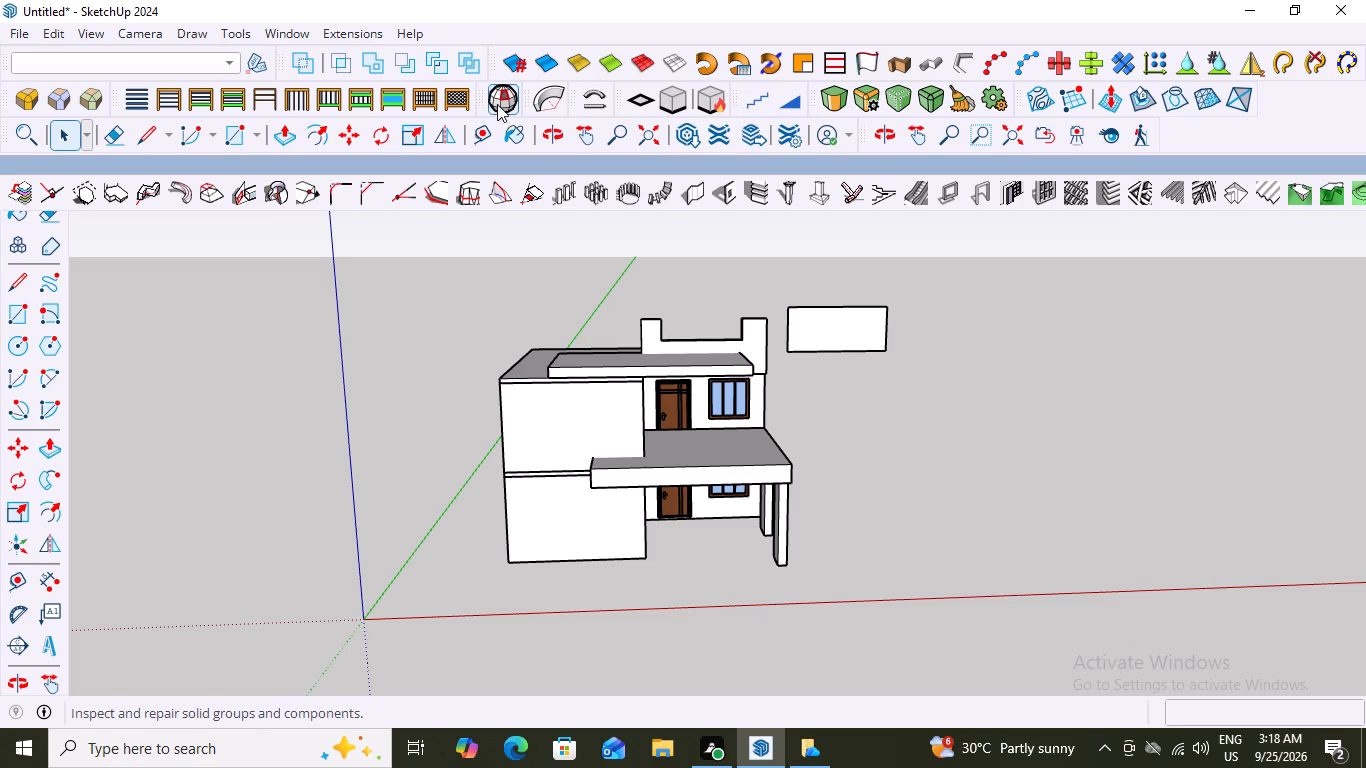
Search the Extension Warehouse for "soiled inspector" in all categories.
{"action": "left_click", "coordinate": [385, 36]}
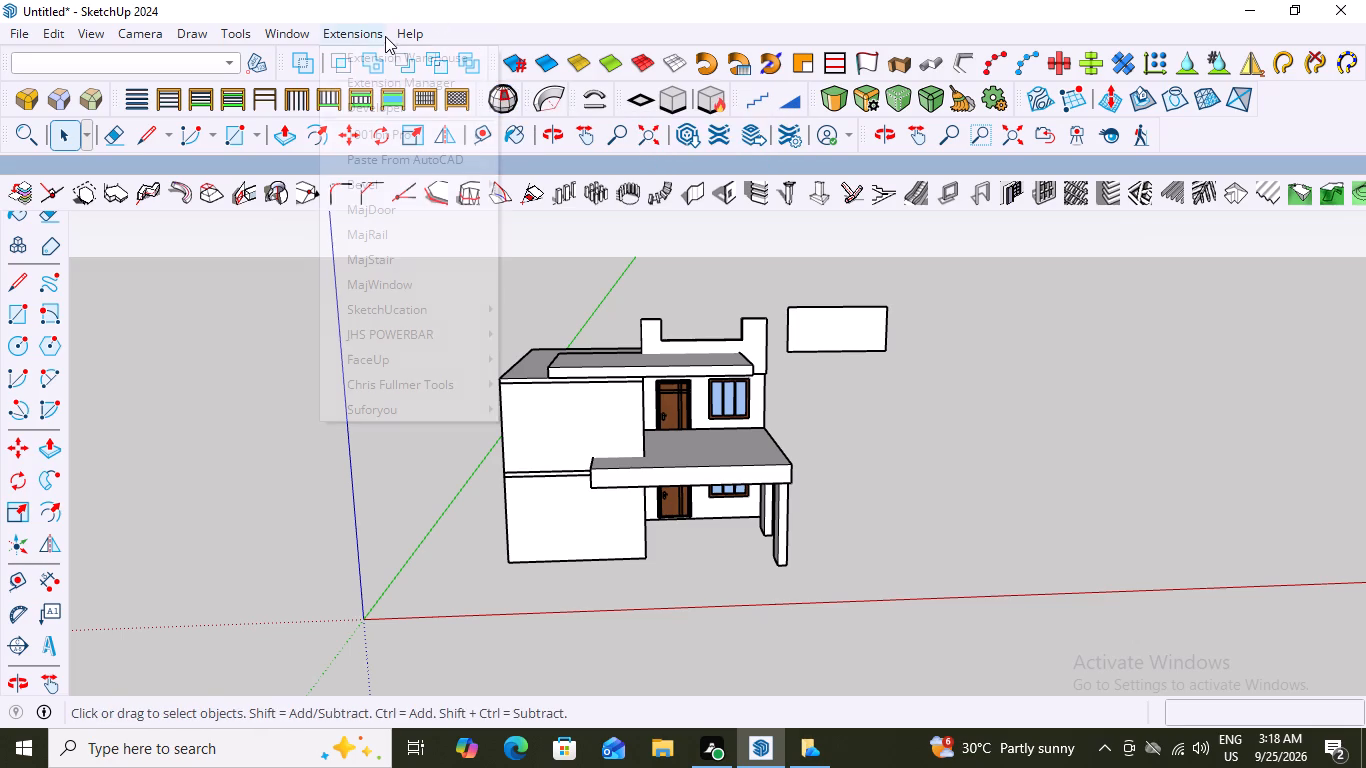
{"action": "left_click", "coordinate": [399, 59]}
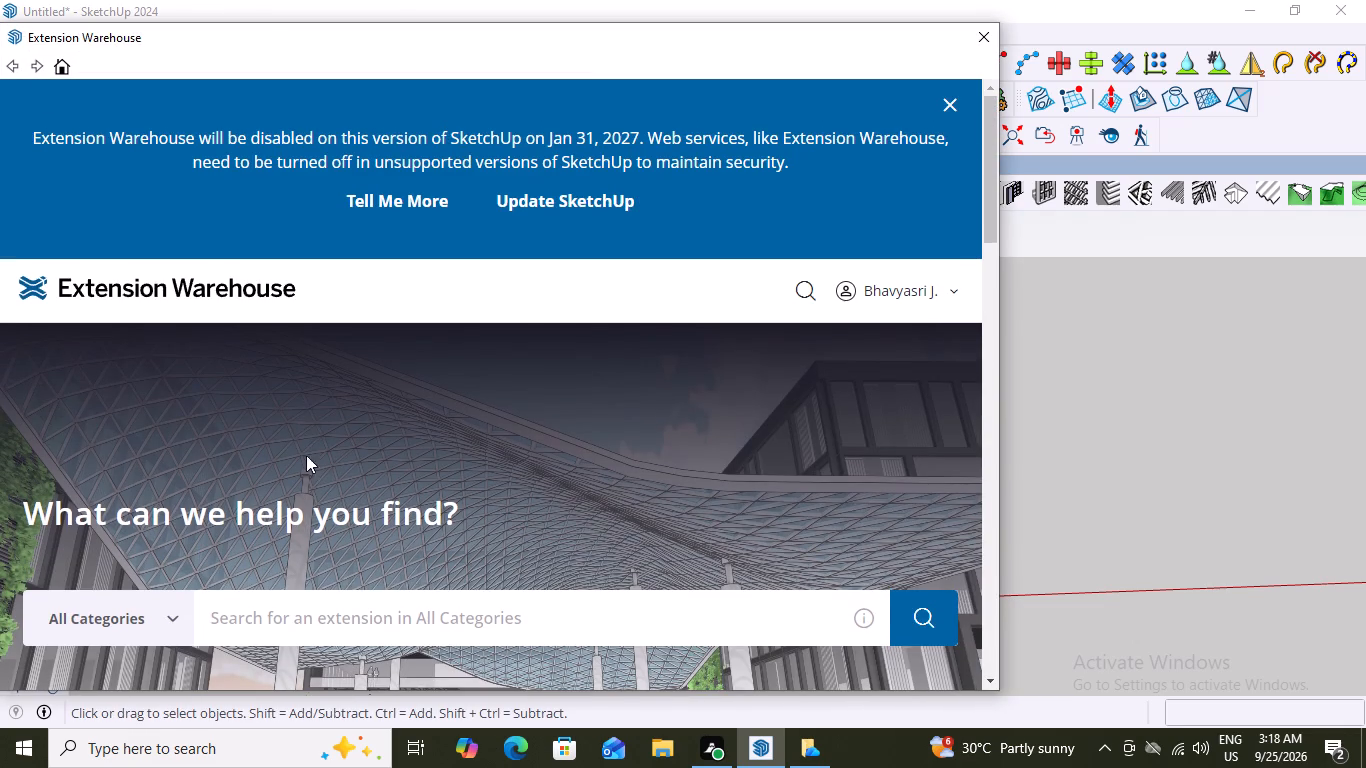
{"action": "left_click", "coordinate": [319, 624]}
{"action": "type", "text": "soiled ins"}
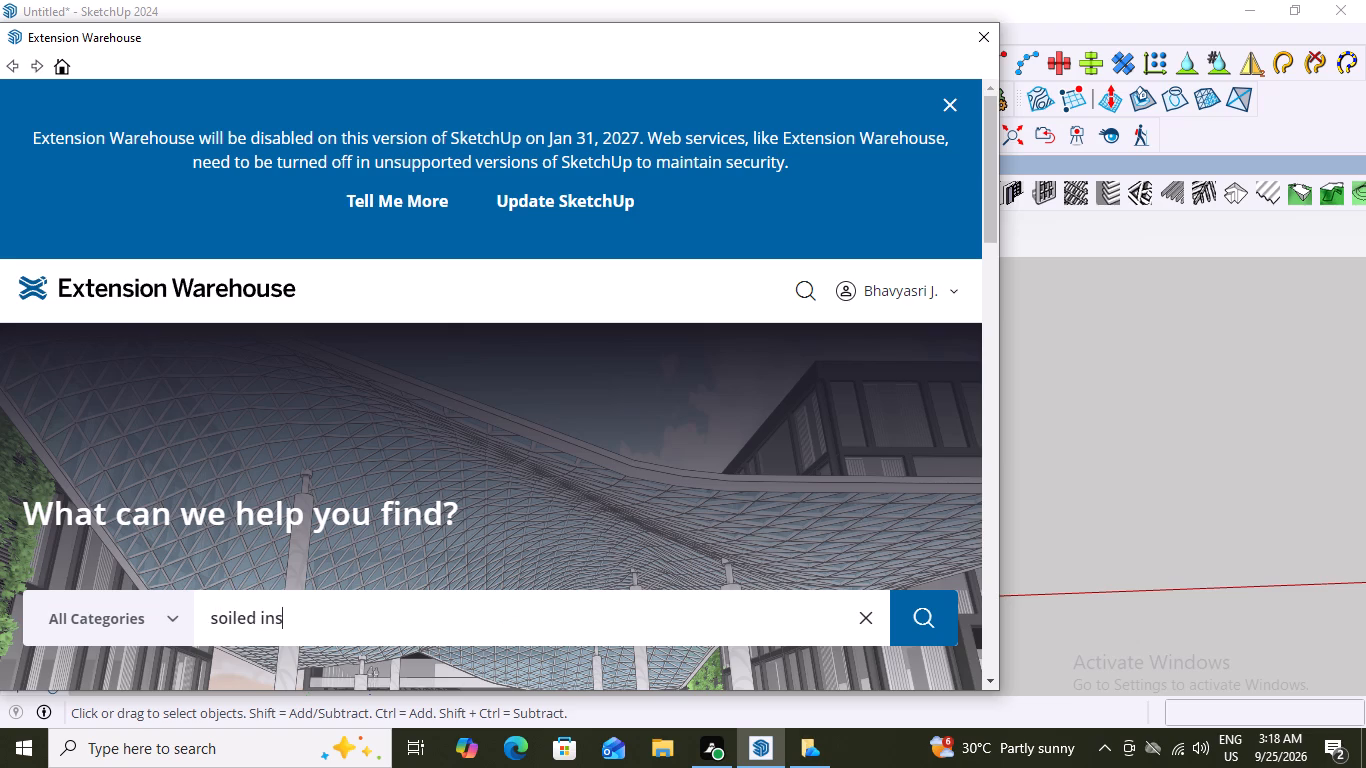
{"action": "key", "text": "p"}
{"action": "type", "text": "ecto"}
{"action": "key", "text": "r"}
{"action": "left_click", "coordinate": [929, 618]}
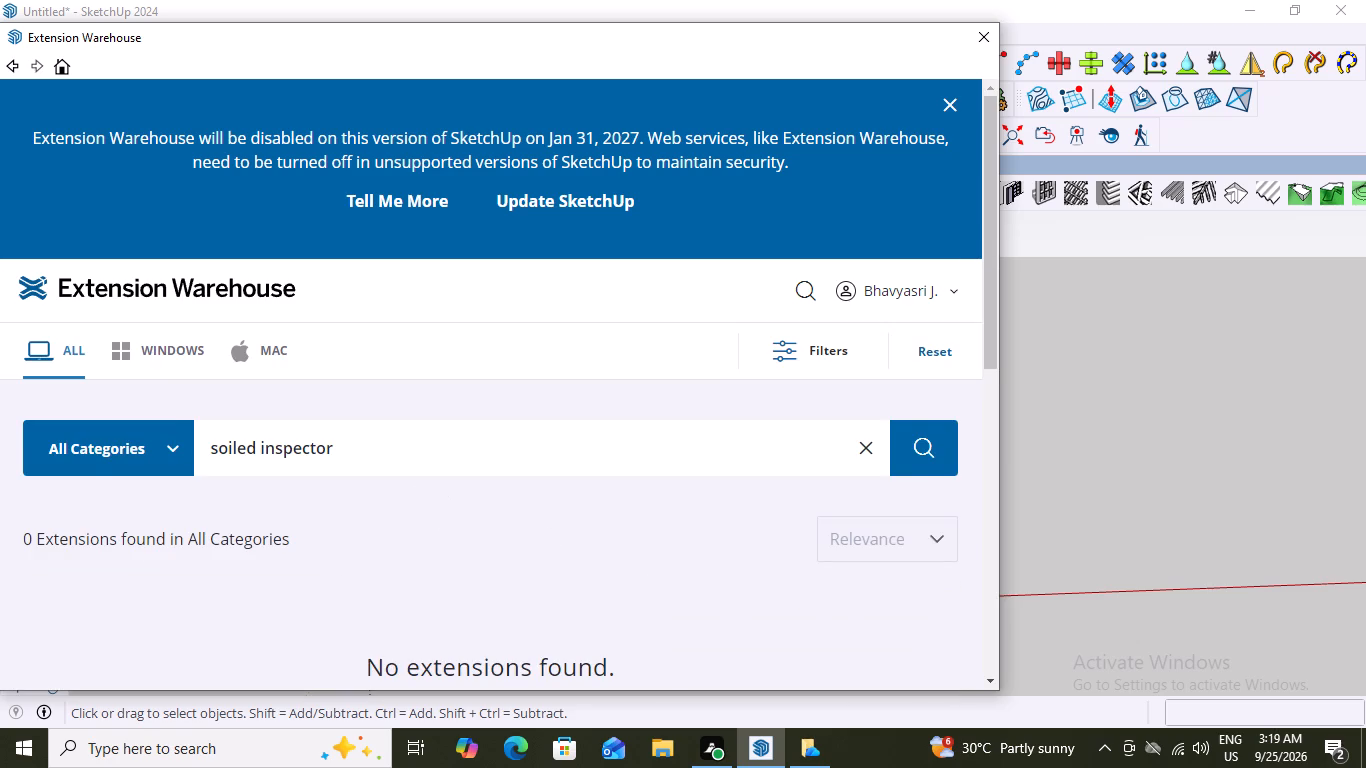
{"action": "scroll", "coordinate": [458, 474], "scroll_direction": "down", "scroll_amount": 2}
{"action": "scroll", "coordinate": [320, 355], "scroll_direction": "up", "scroll_amount": 5}
Change the extension search term to "soild inspector" and run the search again.
{"action": "left_click", "coordinate": [258, 440]}
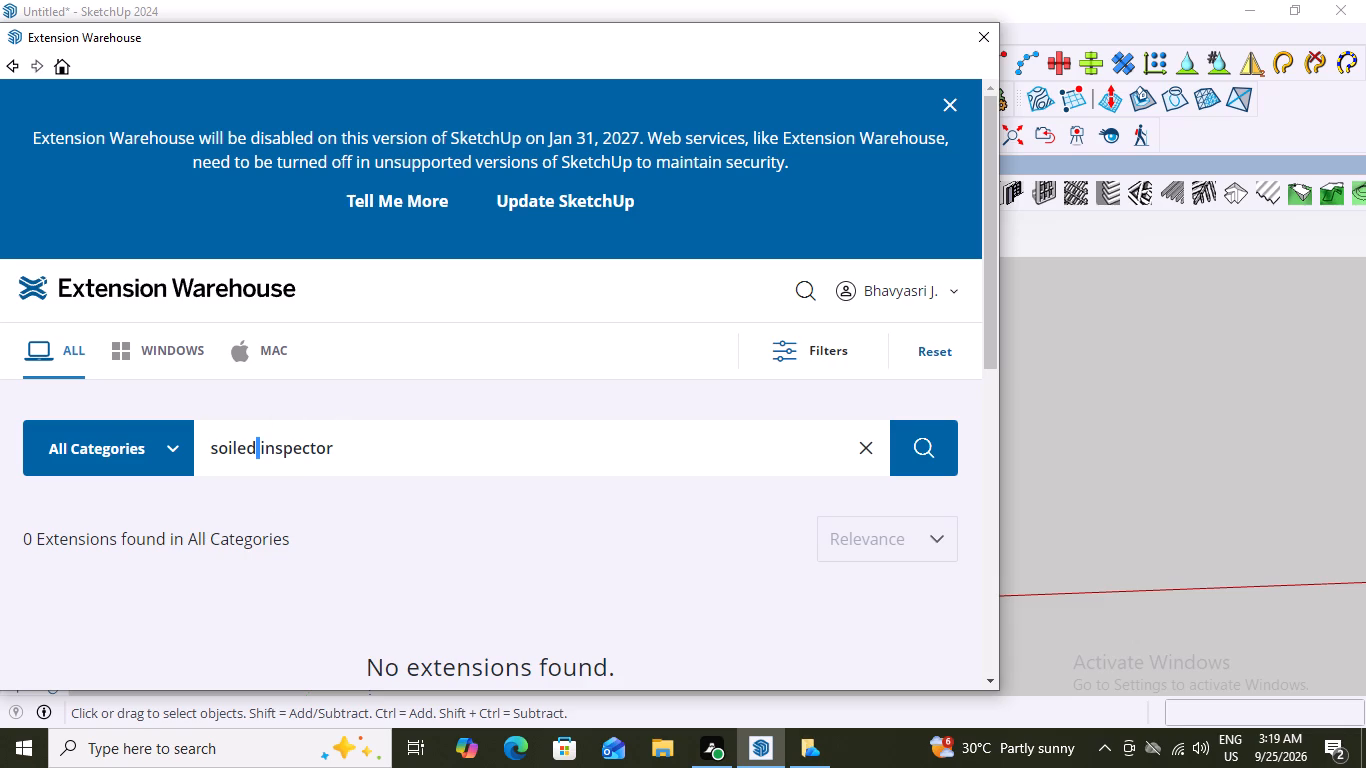
{"action": "left_click", "coordinate": [244, 446]}
{"action": "key", "text": "BackSpace"}
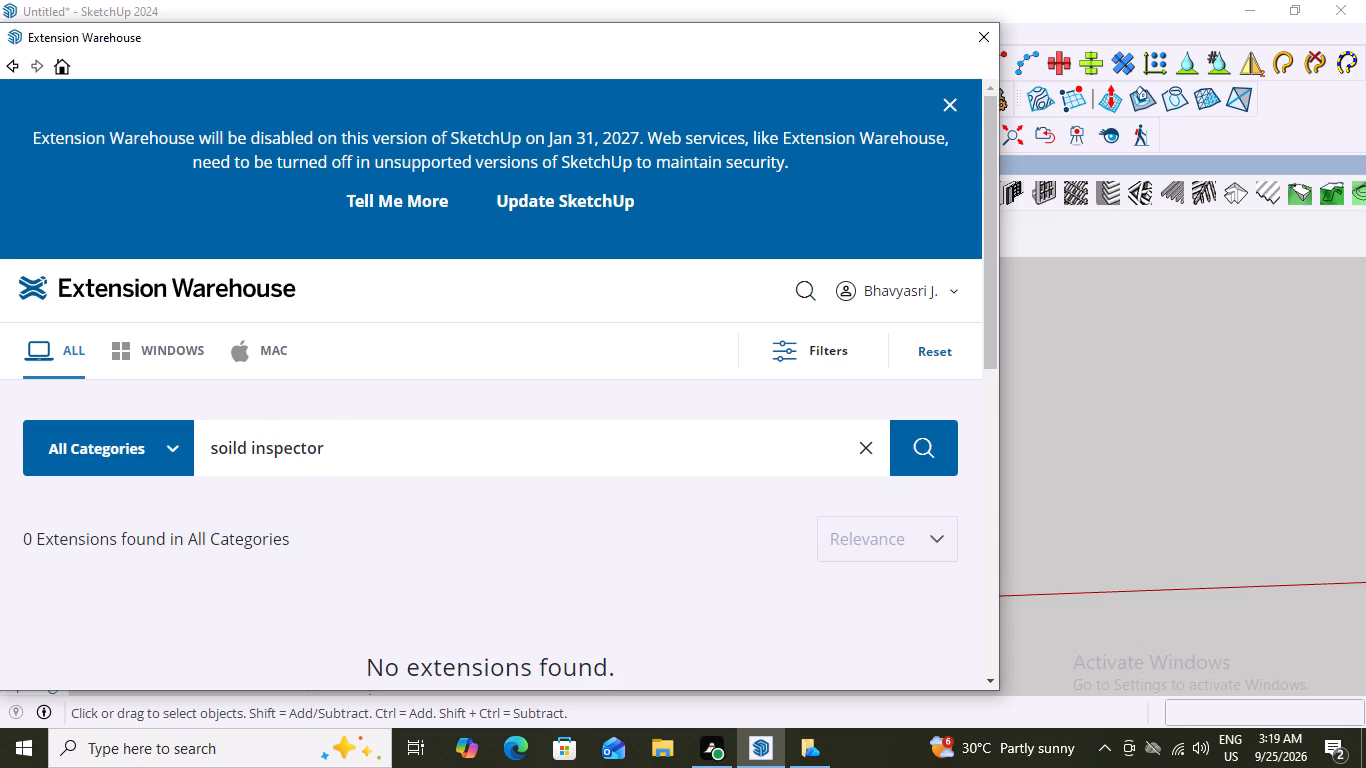
{"action": "left_click", "coordinate": [924, 447]}
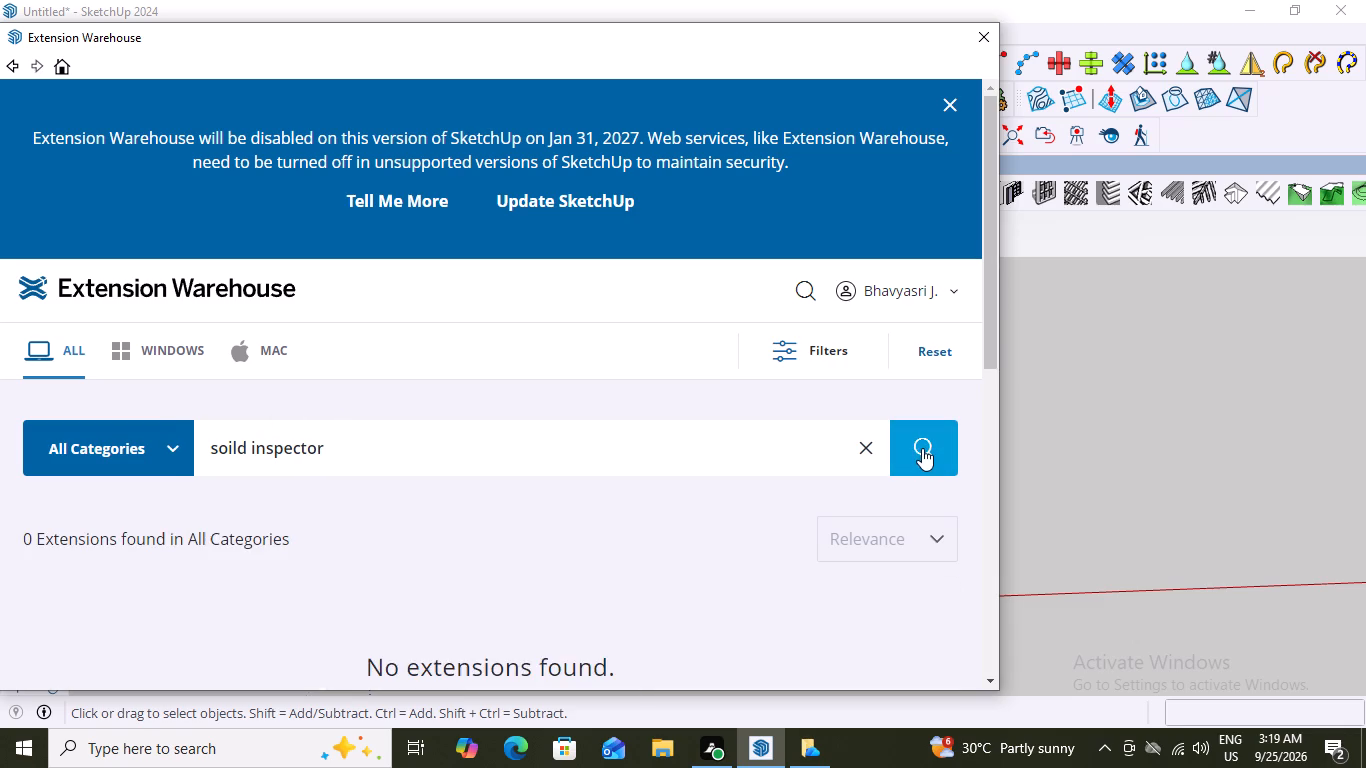
{"action": "scroll", "coordinate": [782, 453], "scroll_direction": "down", "scroll_amount": 8}
{"action": "scroll", "coordinate": [749, 476], "scroll_direction": "up", "scroll_amount": 7}
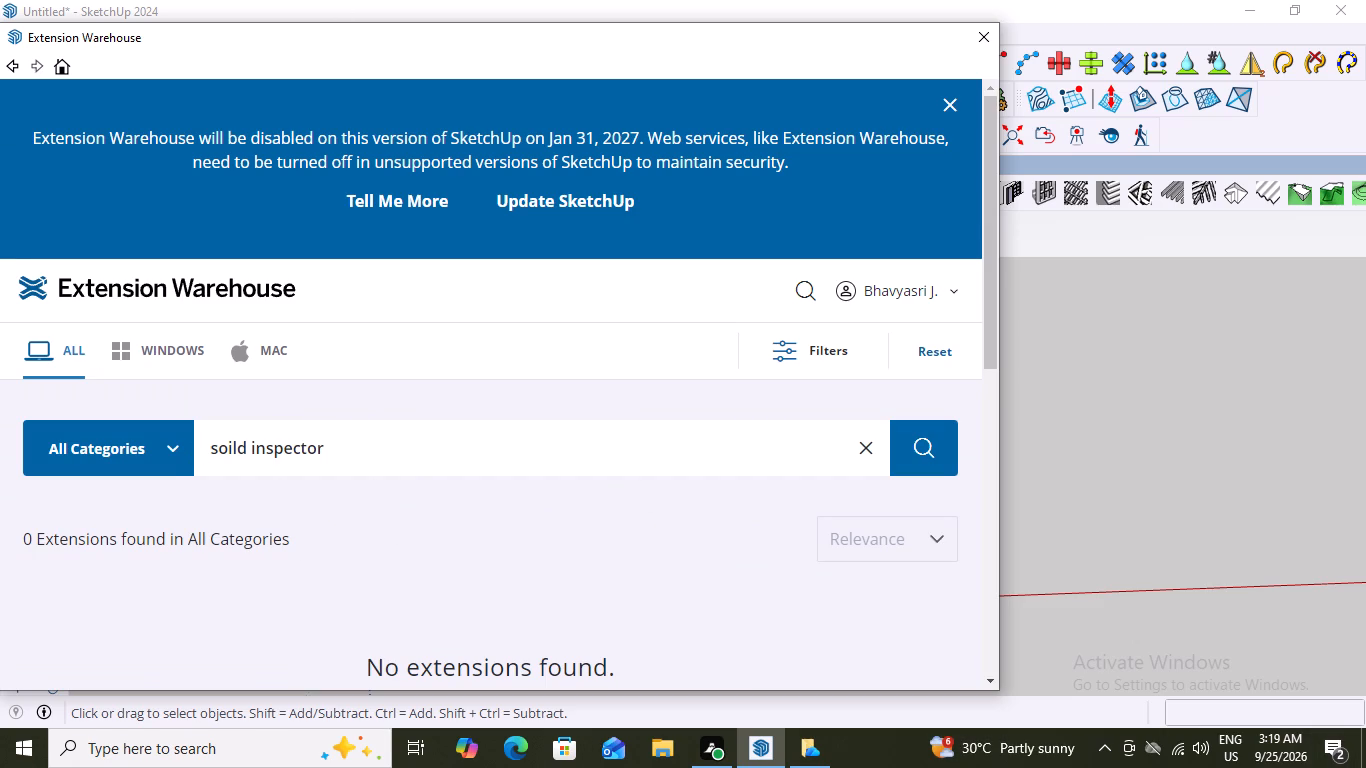
Correct the extension search term to "solid inspector" and run the search again in all categories.
{"action": "double_click", "coordinate": [237, 450]}
{"action": "left_click", "coordinate": [245, 447]}
{"action": "key", "text": "BackSpace"}
{"action": "key", "text": "BackSpace"}
{"action": "key", "text": "BackSpace"}
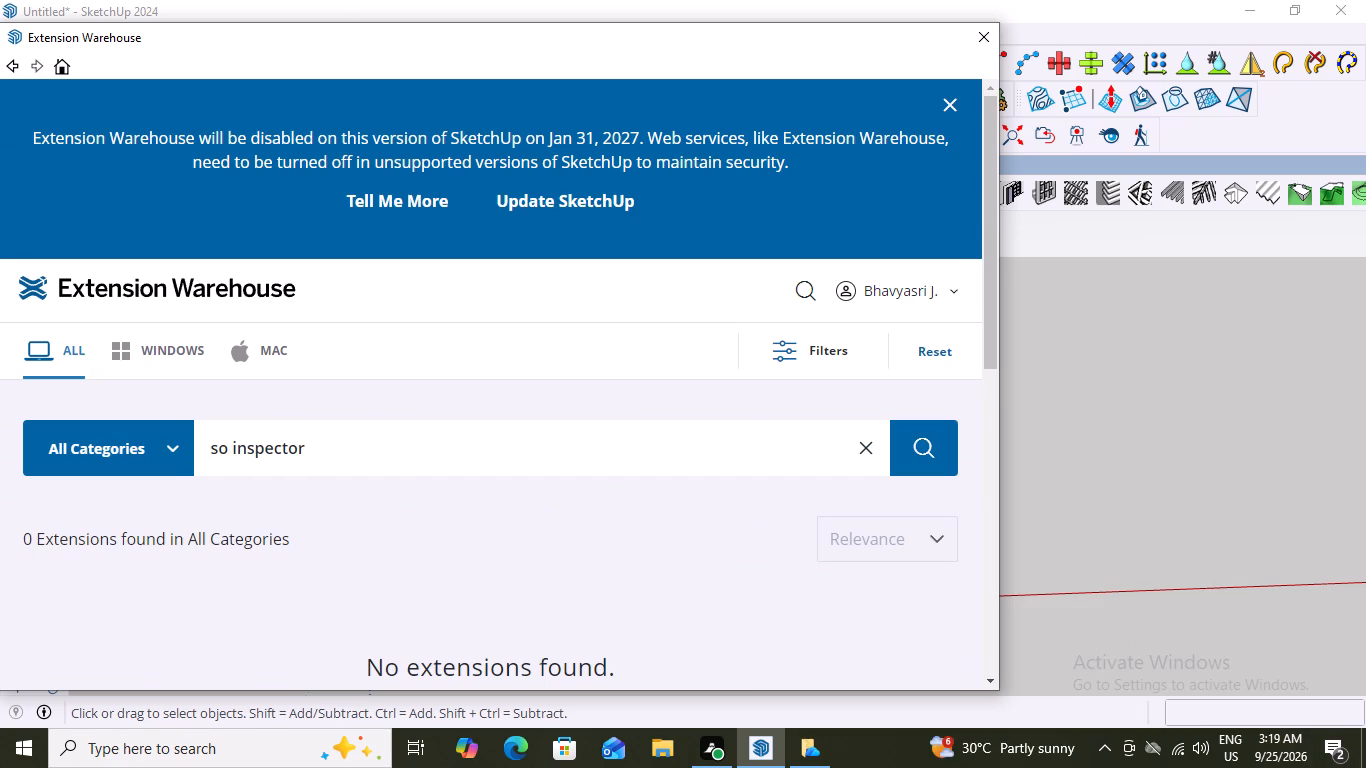
{"action": "key", "text": "BackSpace"}
{"action": "type", "text": "olid"}
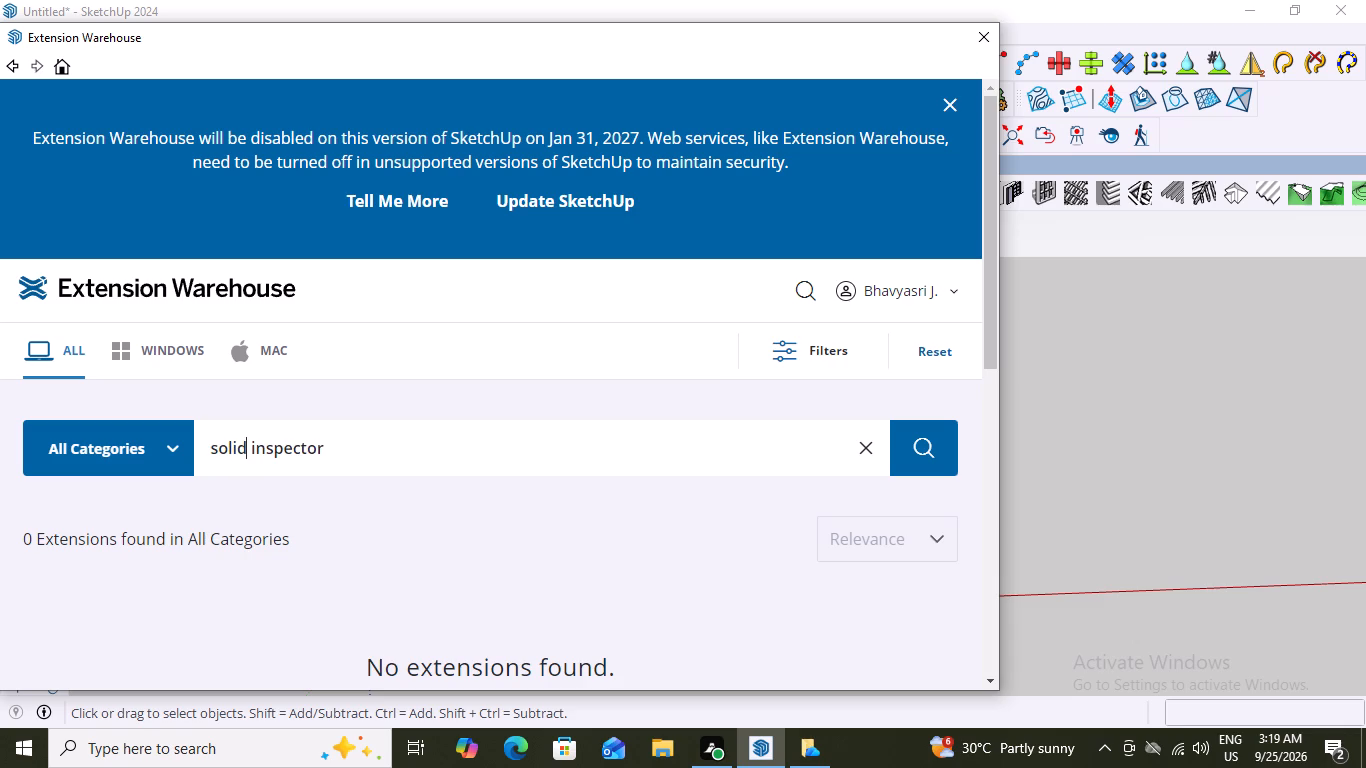
{"action": "left_click", "coordinate": [911, 438]}
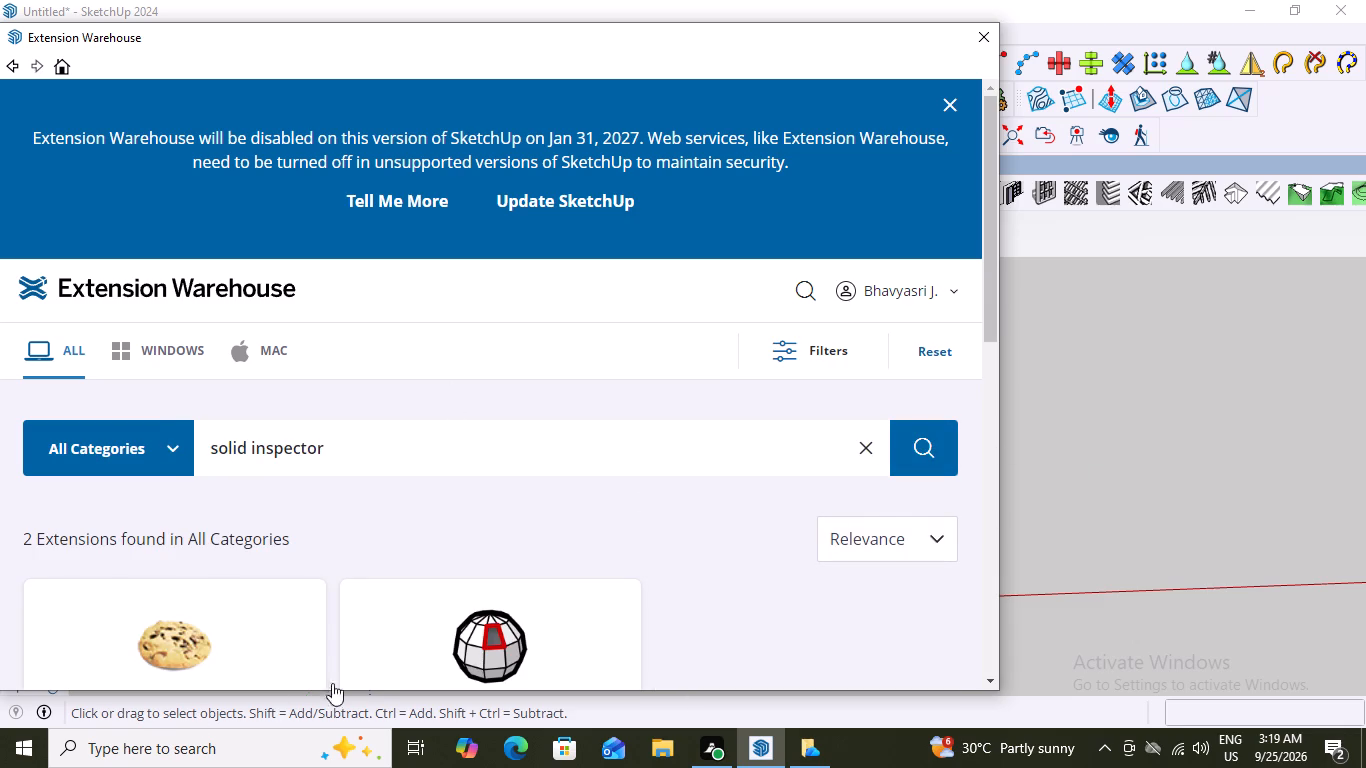
Look through the solid inspector search results, dismiss the banner and close the Extension Warehouse.
{"action": "scroll", "coordinate": [555, 586], "scroll_direction": "down", "scroll_amount": 4}
{"action": "scroll", "coordinate": [427, 449], "scroll_direction": "up", "scroll_amount": 2}
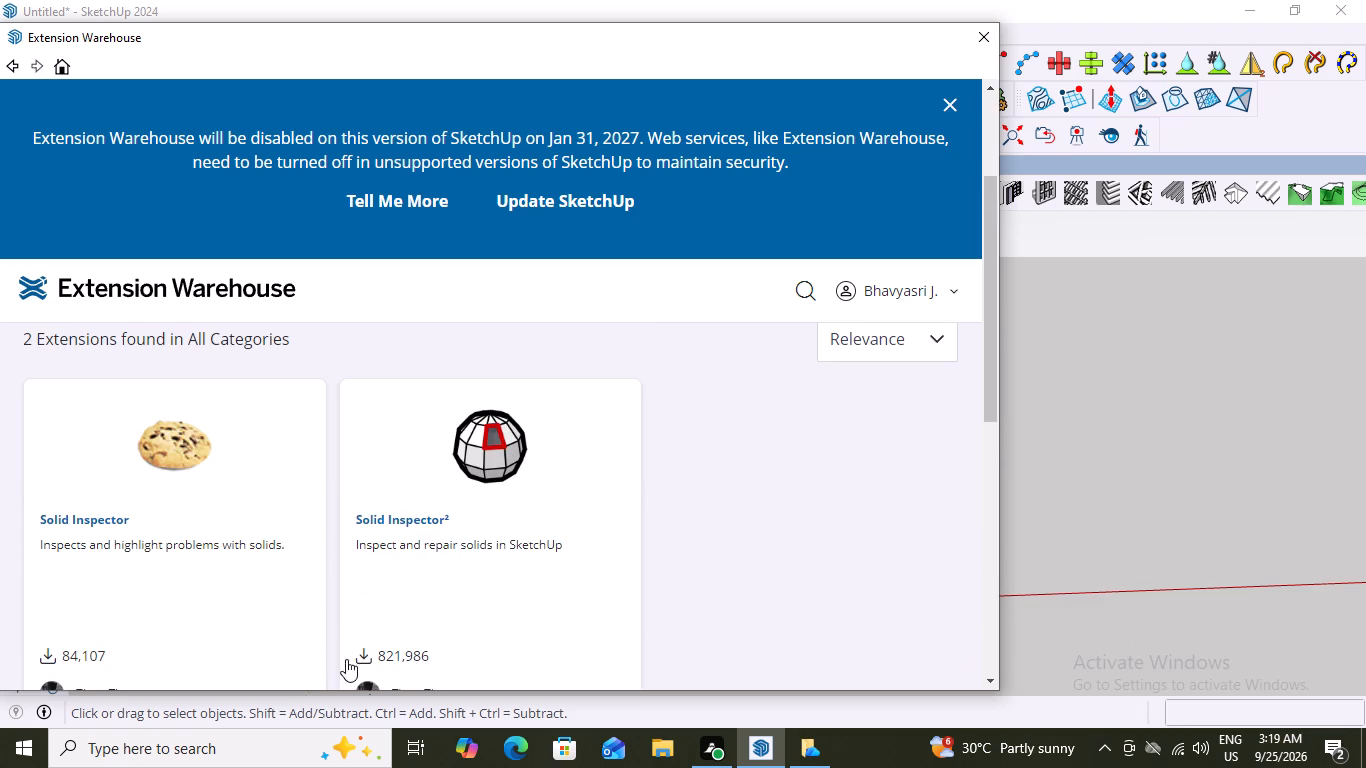
{"action": "scroll", "coordinate": [433, 644], "scroll_direction": "down", "scroll_amount": 2}
{"action": "scroll", "coordinate": [426, 564], "scroll_direction": "up", "scroll_amount": 1}
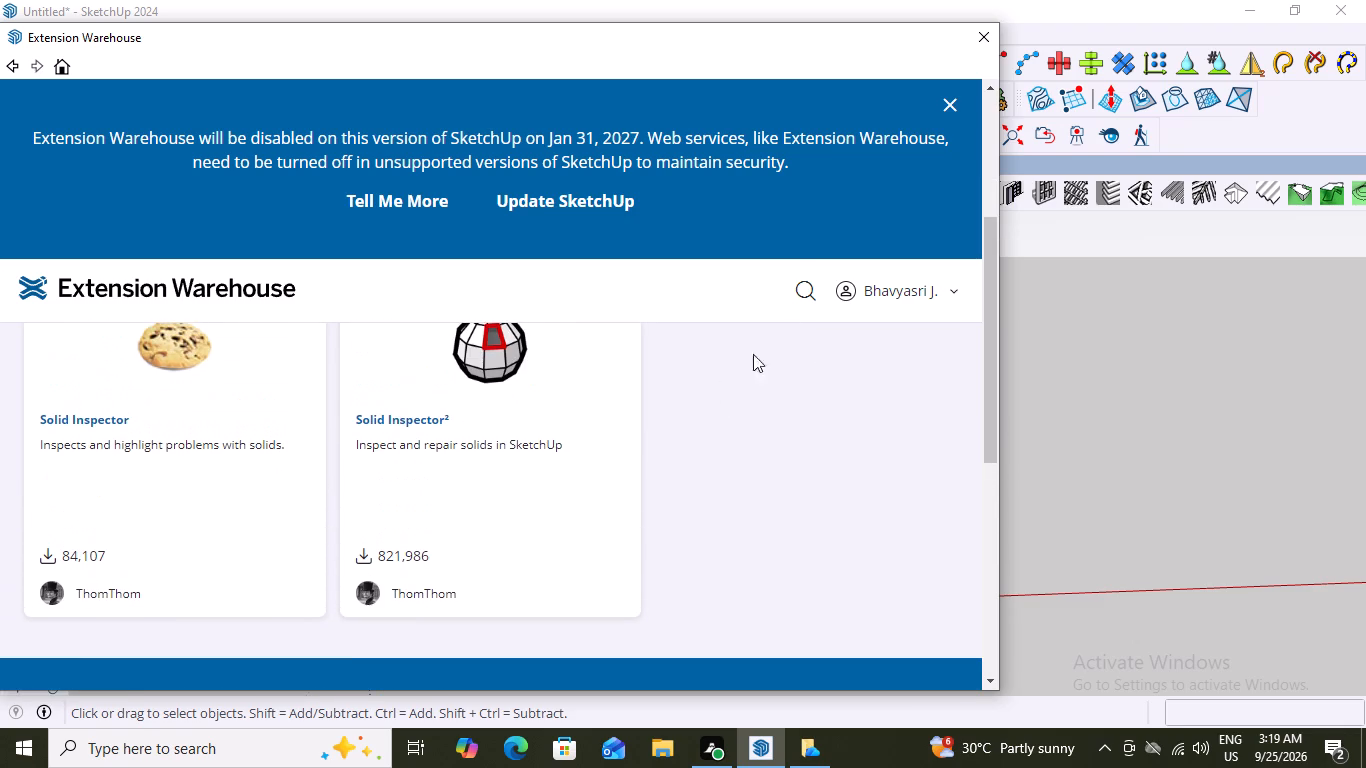
{"action": "left_click", "coordinate": [956, 101]}
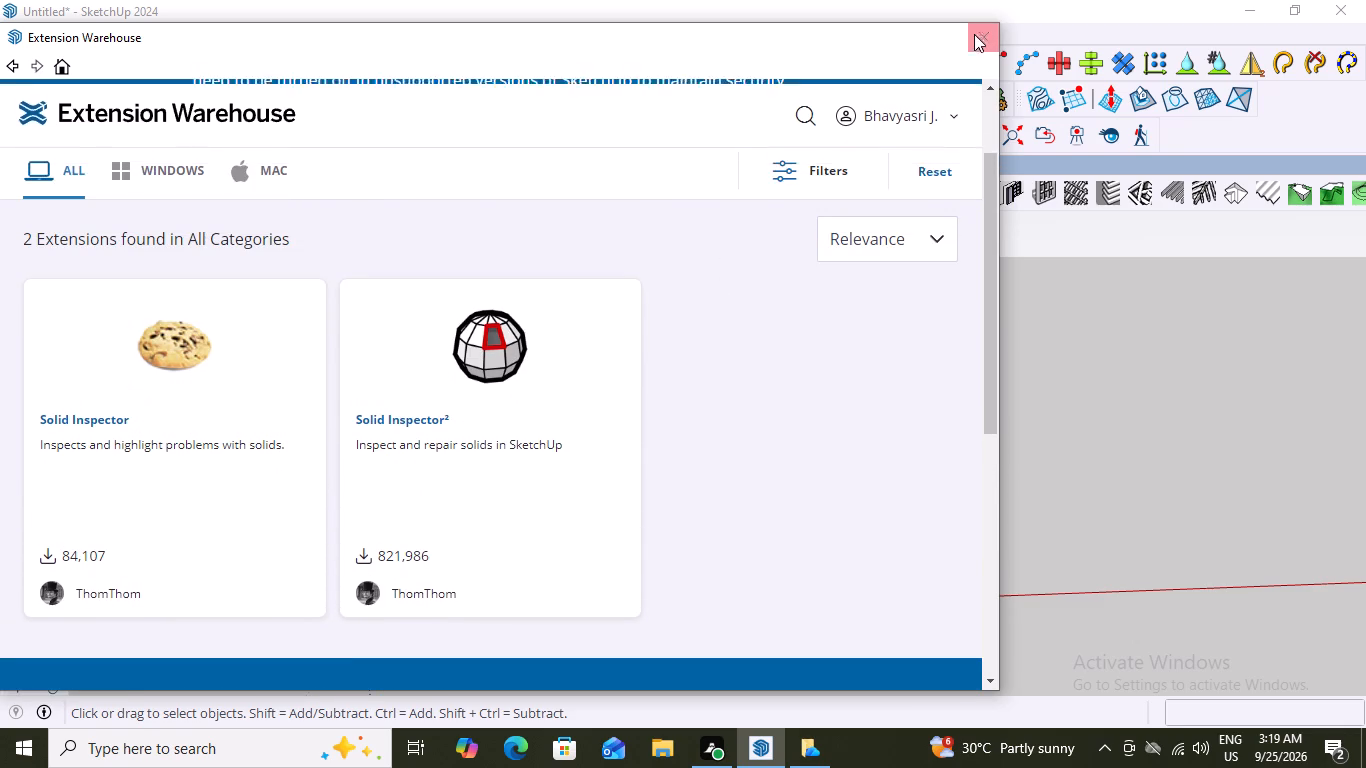
{"action": "left_click", "coordinate": [978, 31]}
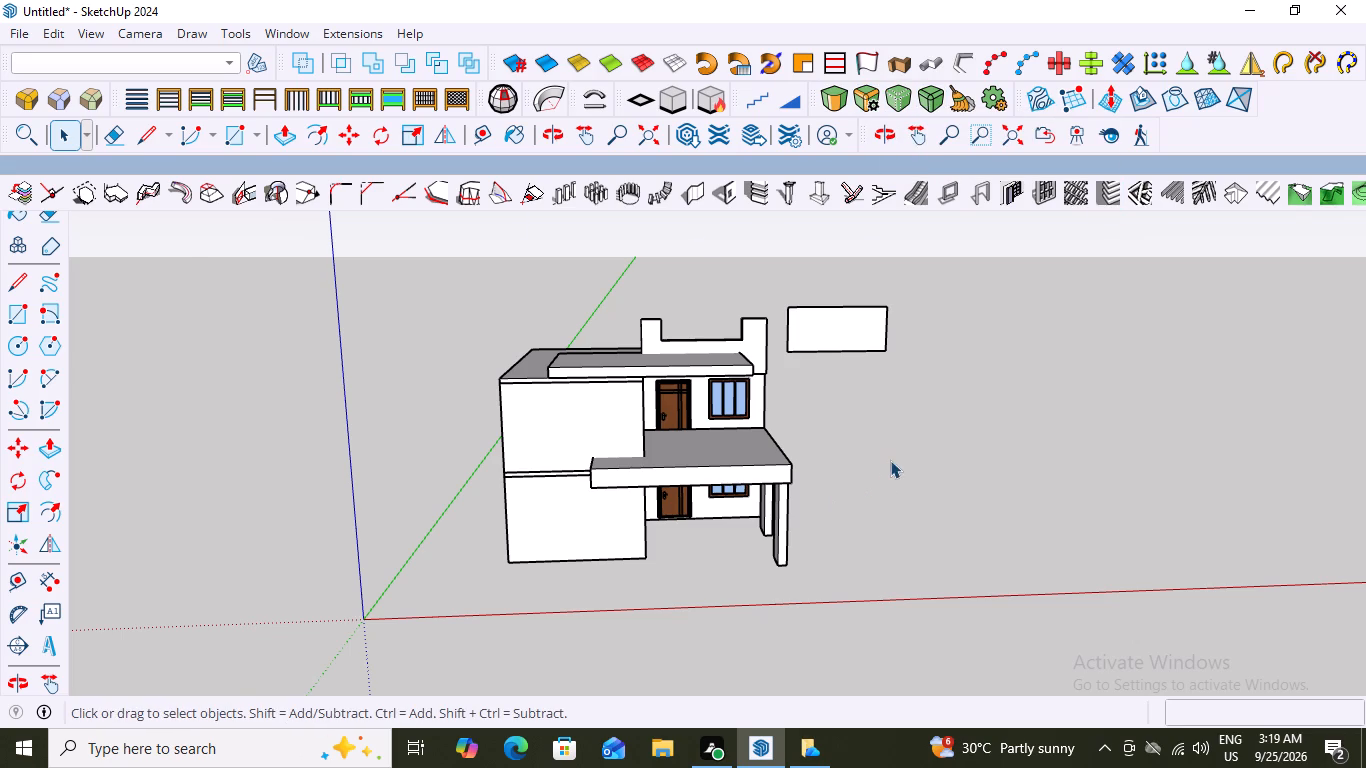
Examine the house from the front, corner and above, checking the roof slabs, notched parapet, porch and detached rectangular panel.
{"action": "scroll", "coordinate": [890, 460], "scroll_direction": "up", "scroll_amount": 2}
{"action": "scroll", "coordinate": [940, 426], "scroll_direction": "down", "scroll_amount": 2}
{"action": "scroll", "coordinate": [756, 469], "scroll_direction": "up", "scroll_amount": 4}
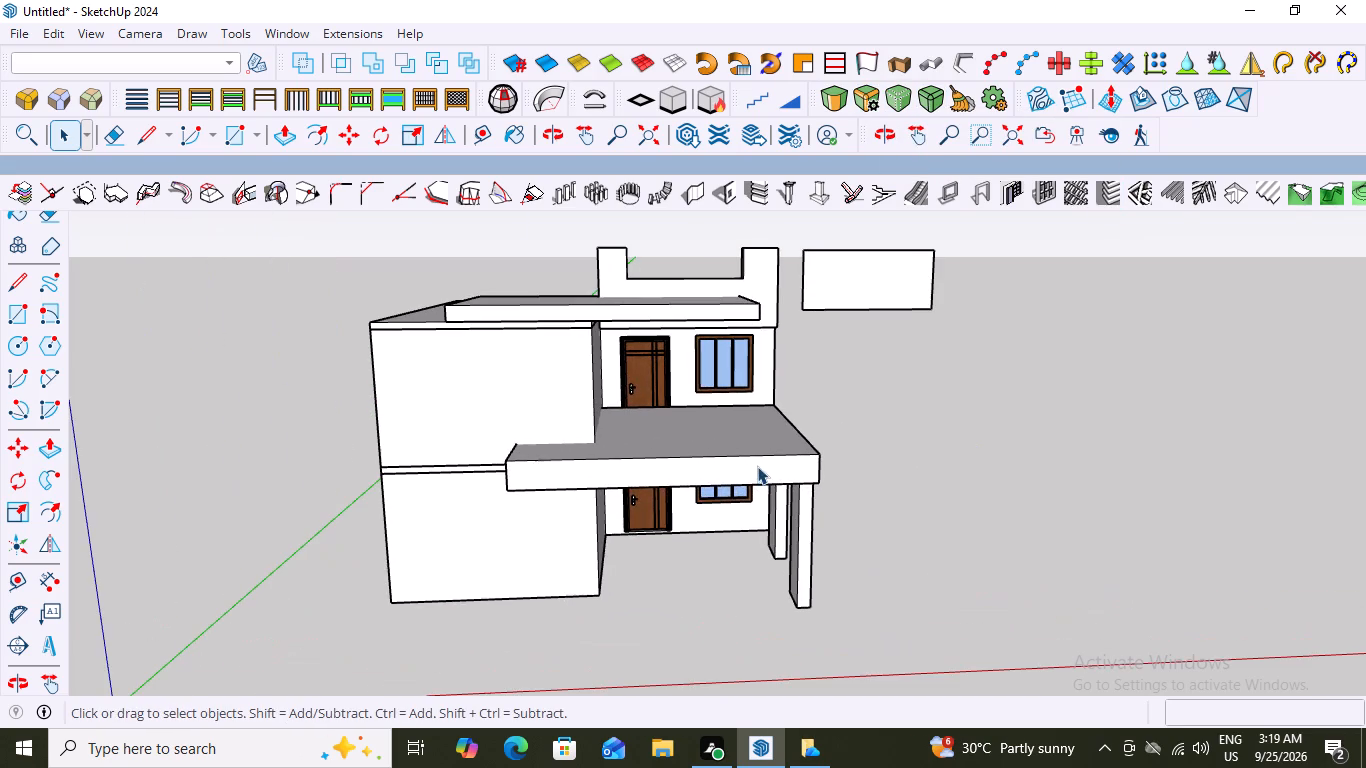
{"action": "middle_click_drag", "start_coordinate": [872, 443], "coordinate": [819, 448]}
{"action": "scroll", "coordinate": [821, 449], "scroll_direction": "up", "scroll_amount": 1}
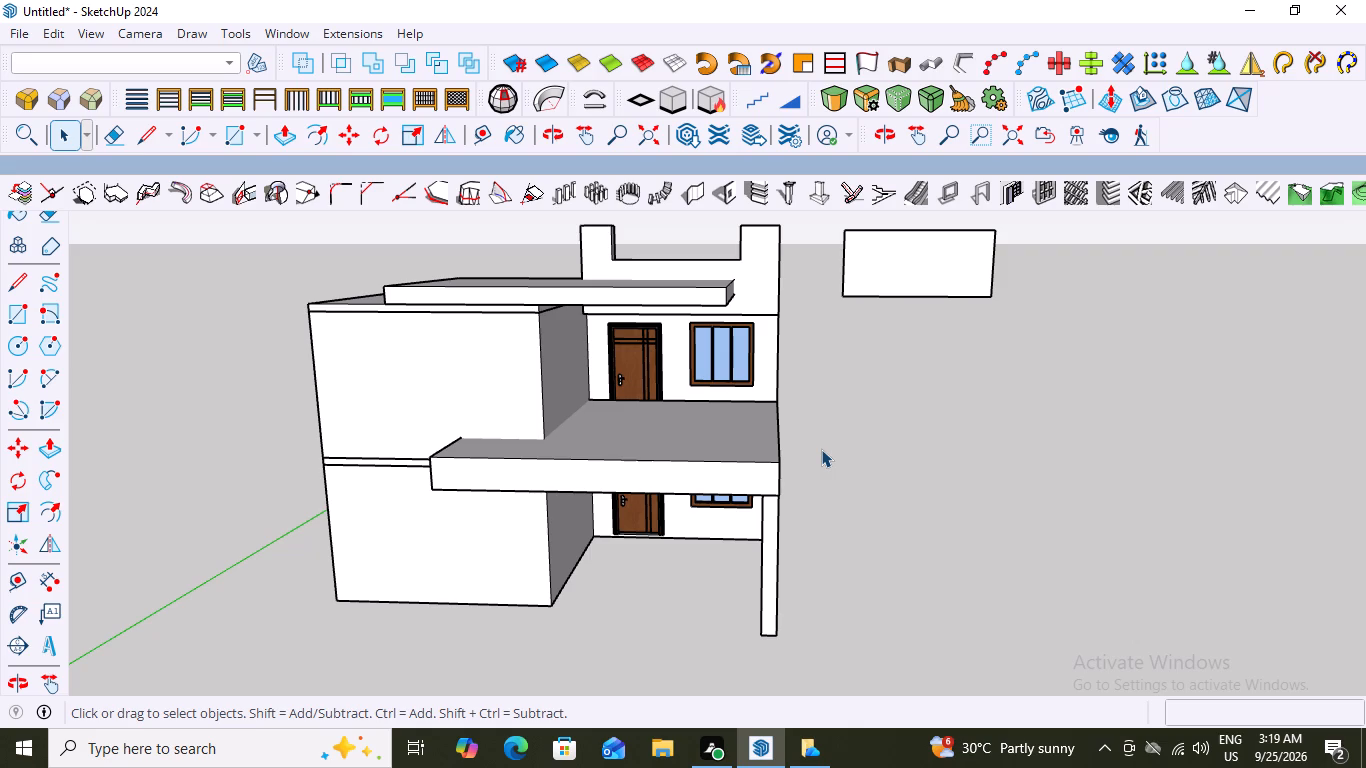
{"action": "scroll", "coordinate": [821, 449], "scroll_direction": "down", "scroll_amount": 3}
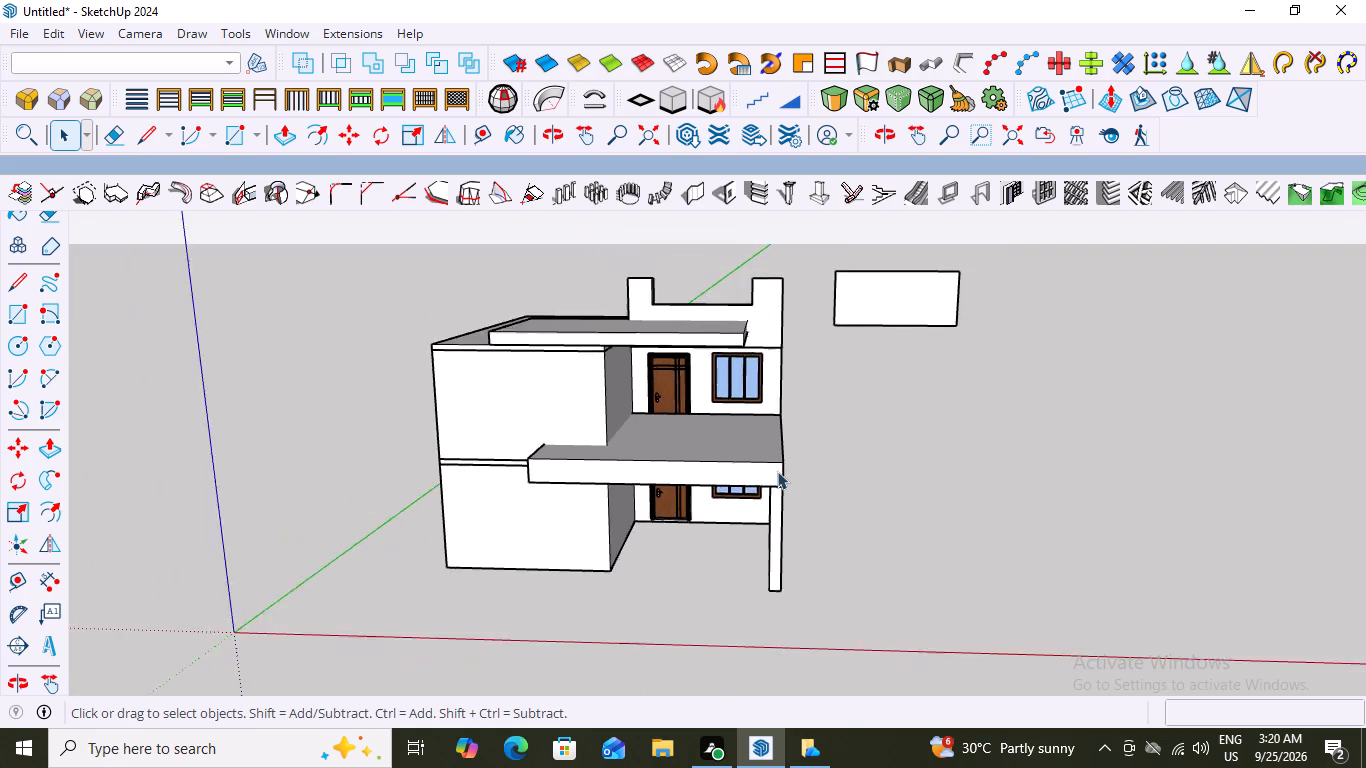
{"action": "scroll", "coordinate": [777, 471], "scroll_direction": "down", "scroll_amount": 1}
{"action": "middle_click_drag", "start_coordinate": [758, 477], "coordinate": [832, 441]}
{"action": "scroll", "coordinate": [813, 379], "scroll_direction": "up", "scroll_amount": 3}
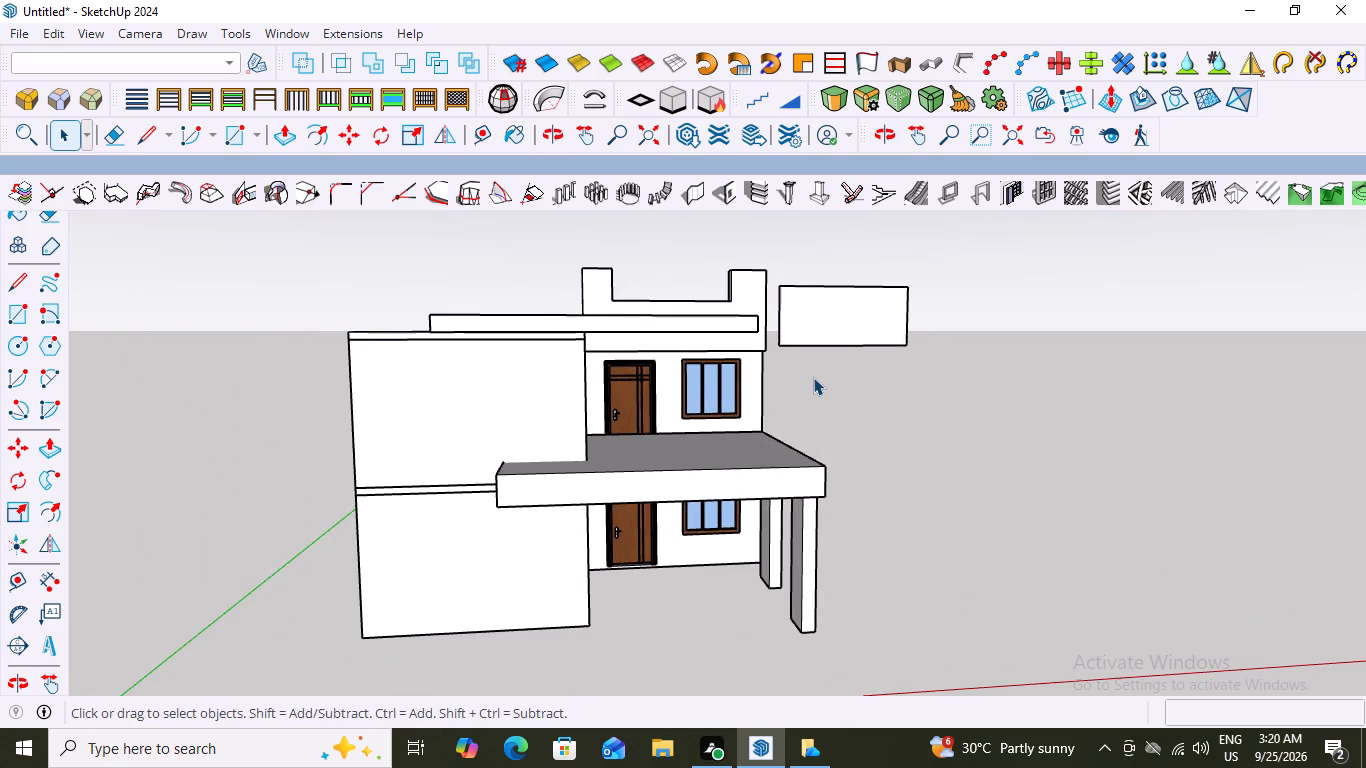
{"action": "scroll", "coordinate": [762, 467], "scroll_direction": "down", "scroll_amount": 5}
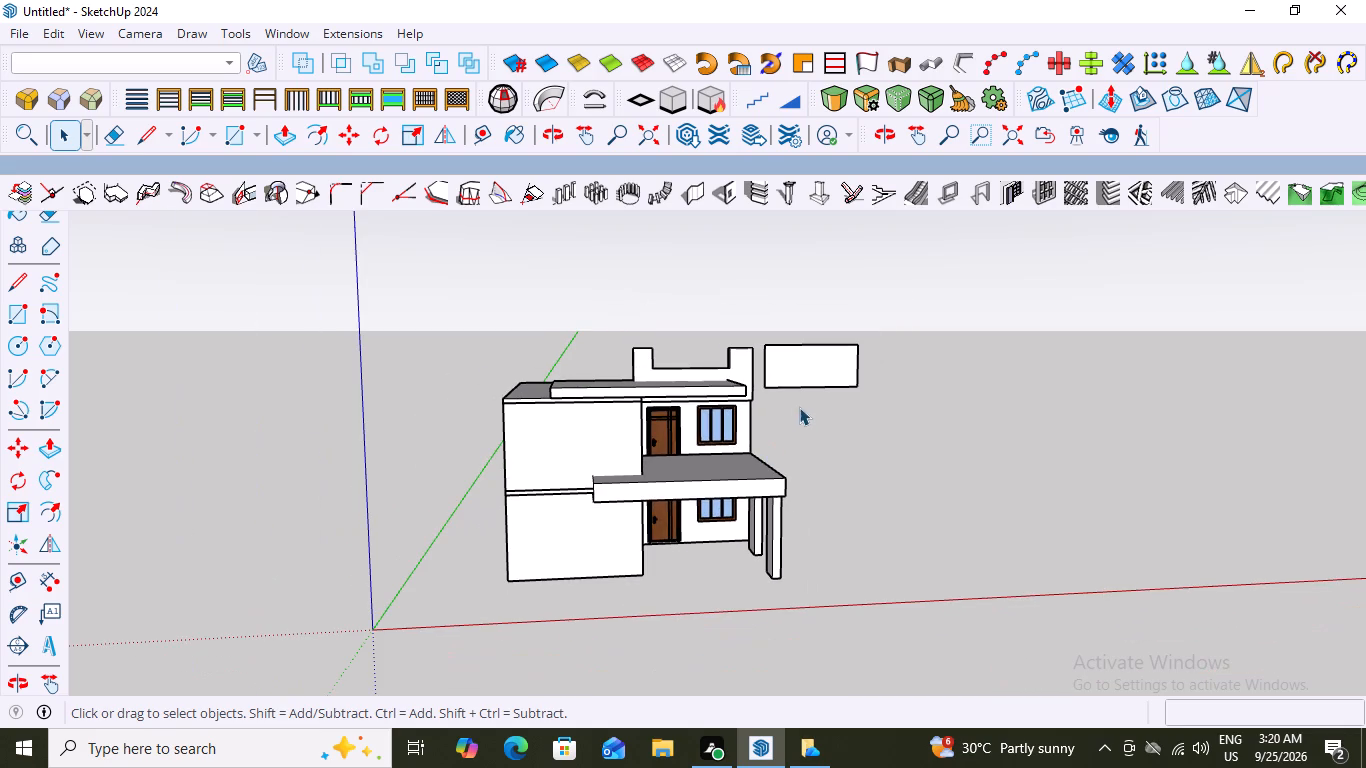
{"action": "scroll", "coordinate": [765, 434], "scroll_direction": "up", "scroll_amount": 1}
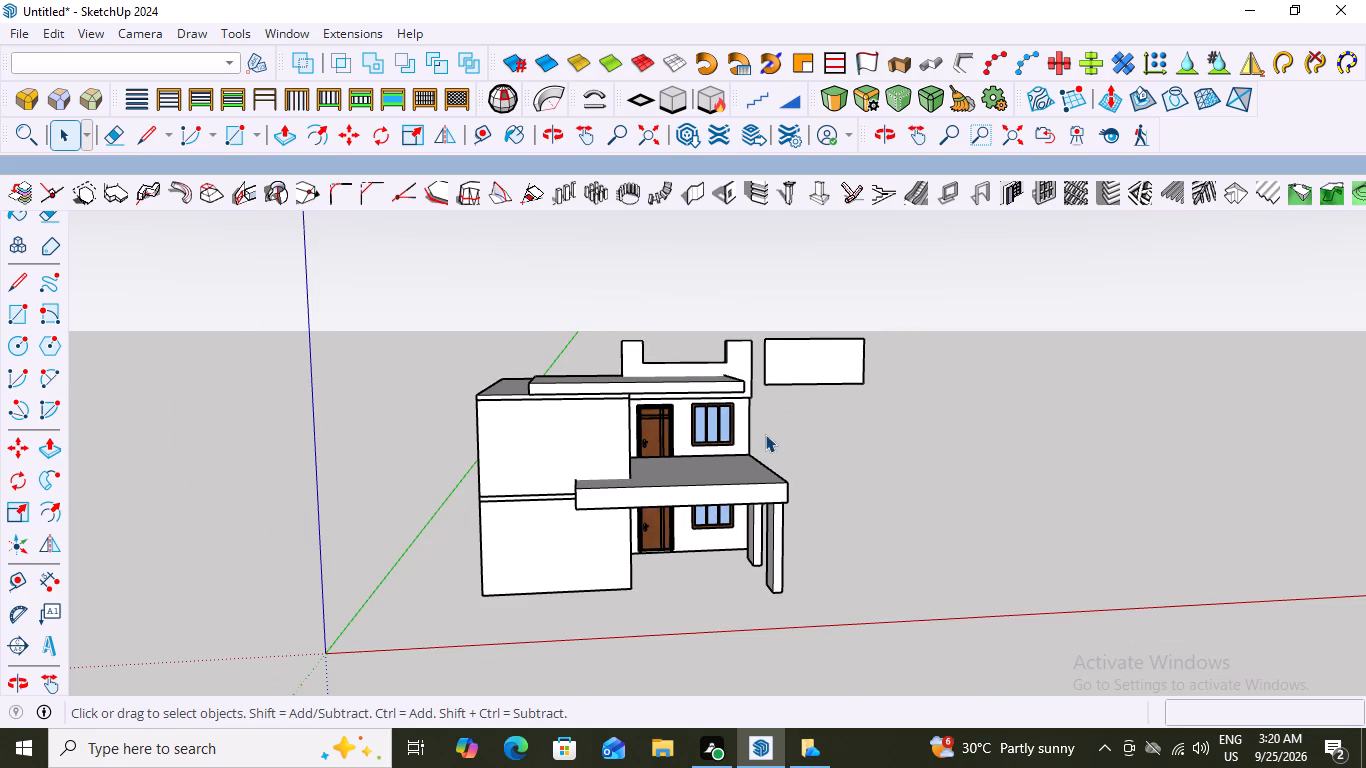
{"action": "scroll", "coordinate": [847, 402], "scroll_direction": "up", "scroll_amount": 3}
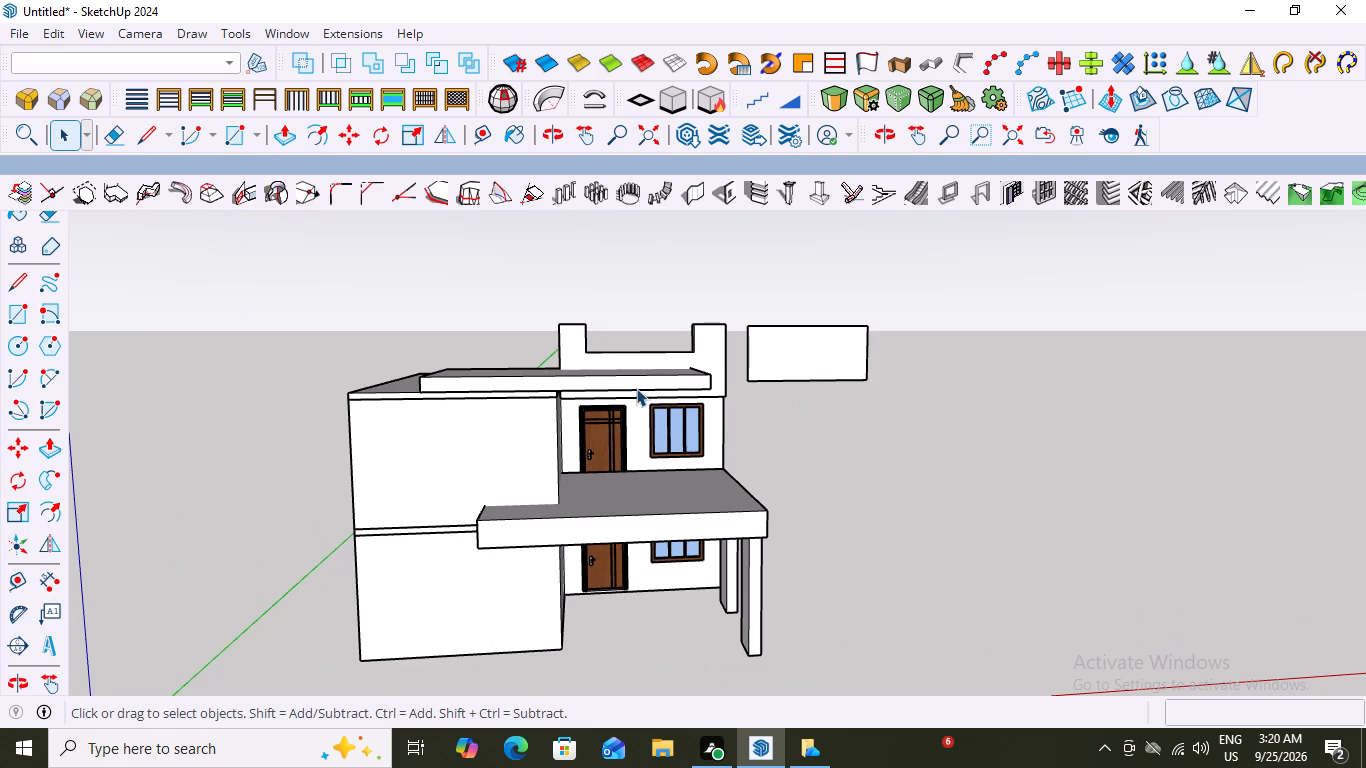
{"action": "scroll", "coordinate": [628, 427], "scroll_direction": "down", "scroll_amount": 8}
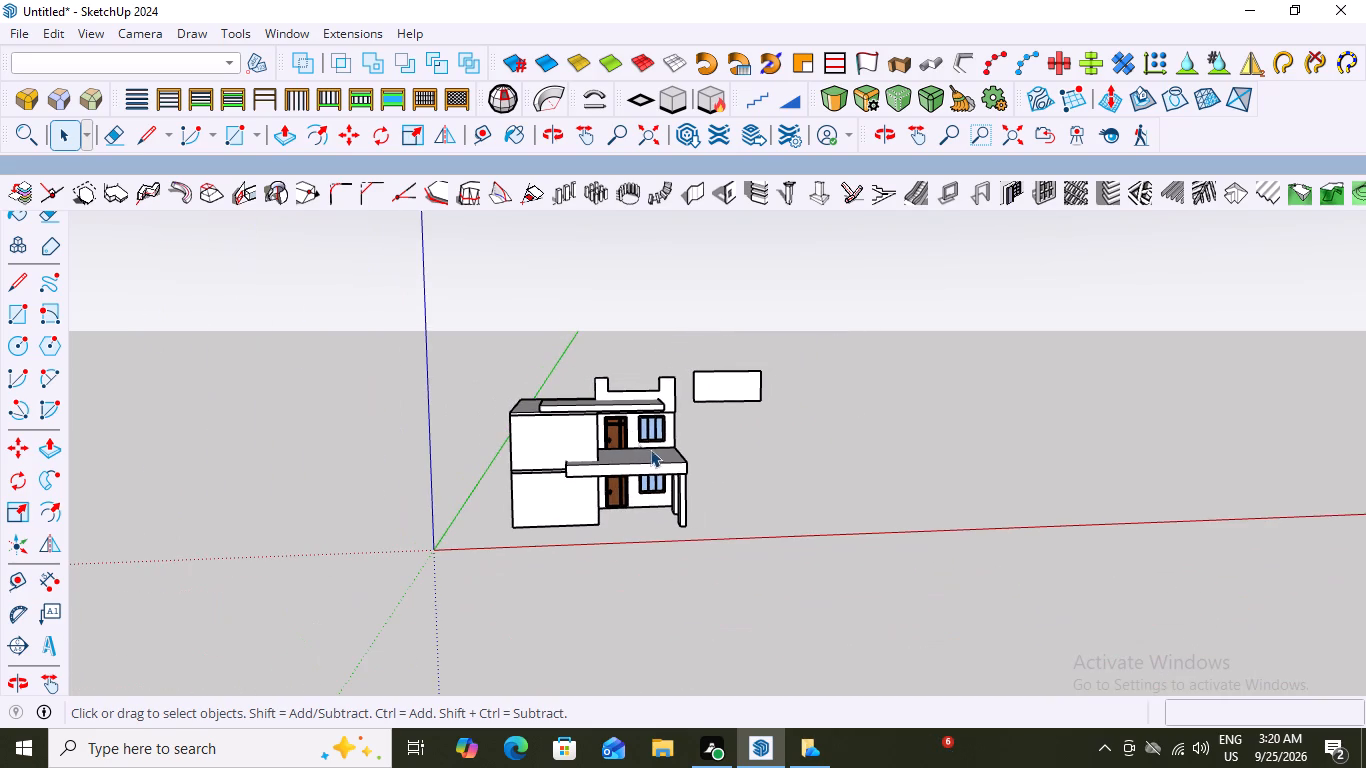
{"action": "scroll", "coordinate": [655, 450], "scroll_direction": "up", "scroll_amount": 2}
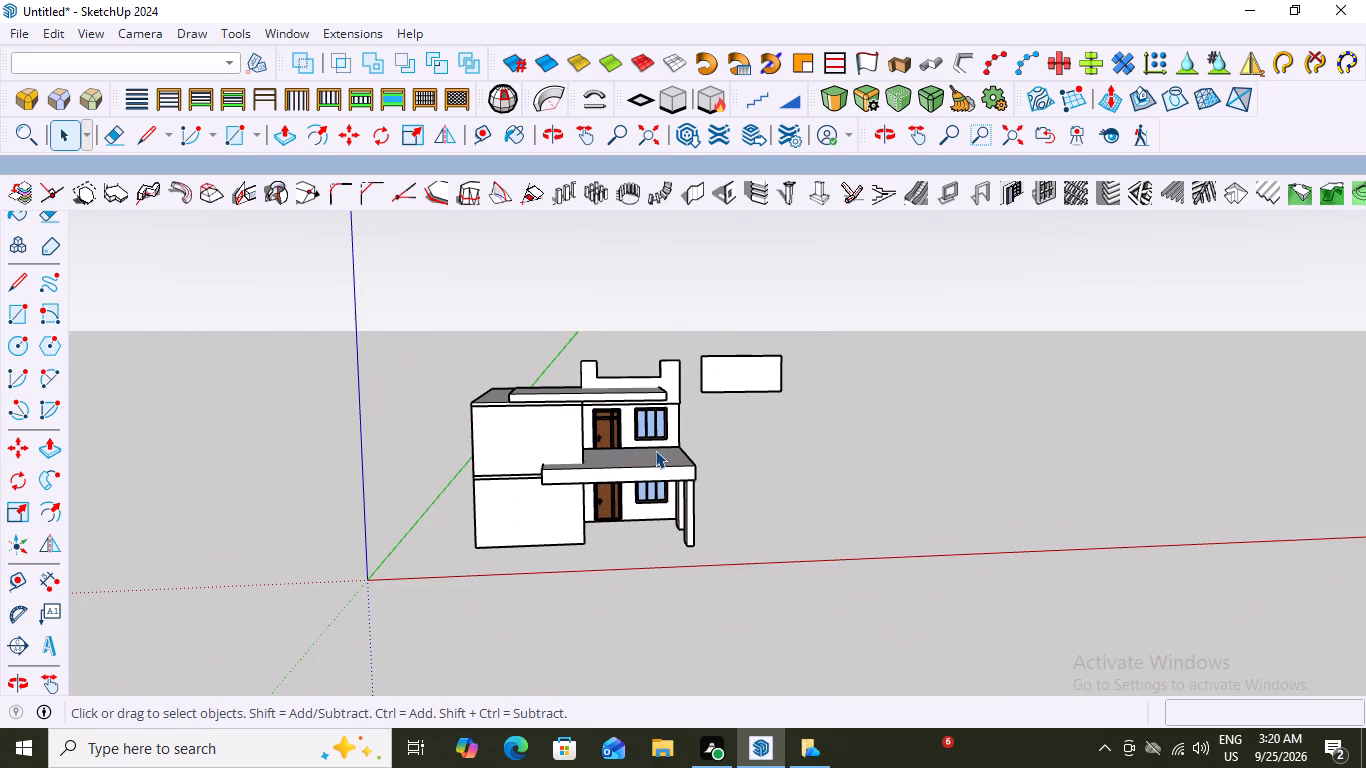
{"action": "scroll", "coordinate": [655, 450], "scroll_direction": "up", "scroll_amount": 2}
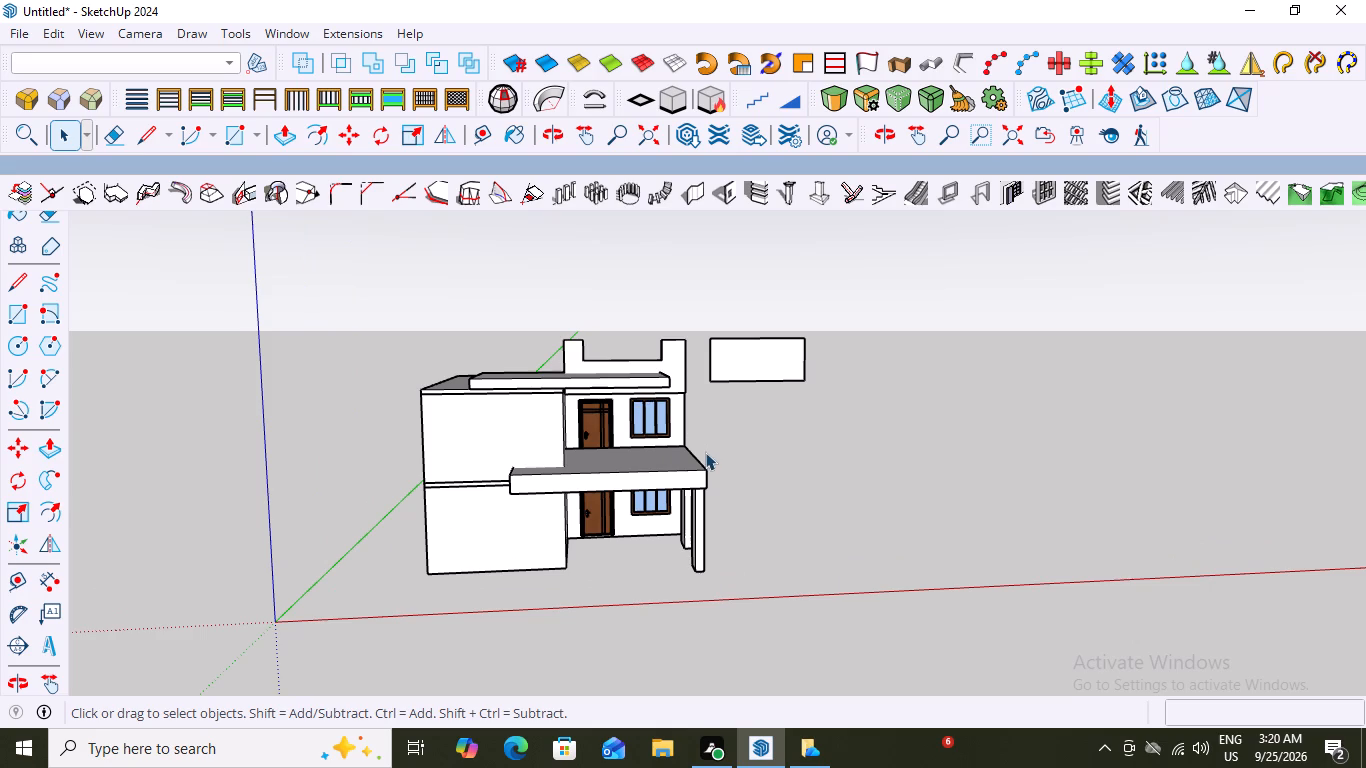
{"action": "scroll", "coordinate": [705, 452], "scroll_direction": "up", "scroll_amount": 3}
{"action": "scroll", "coordinate": [594, 376], "scroll_direction": "down", "scroll_amount": 3}
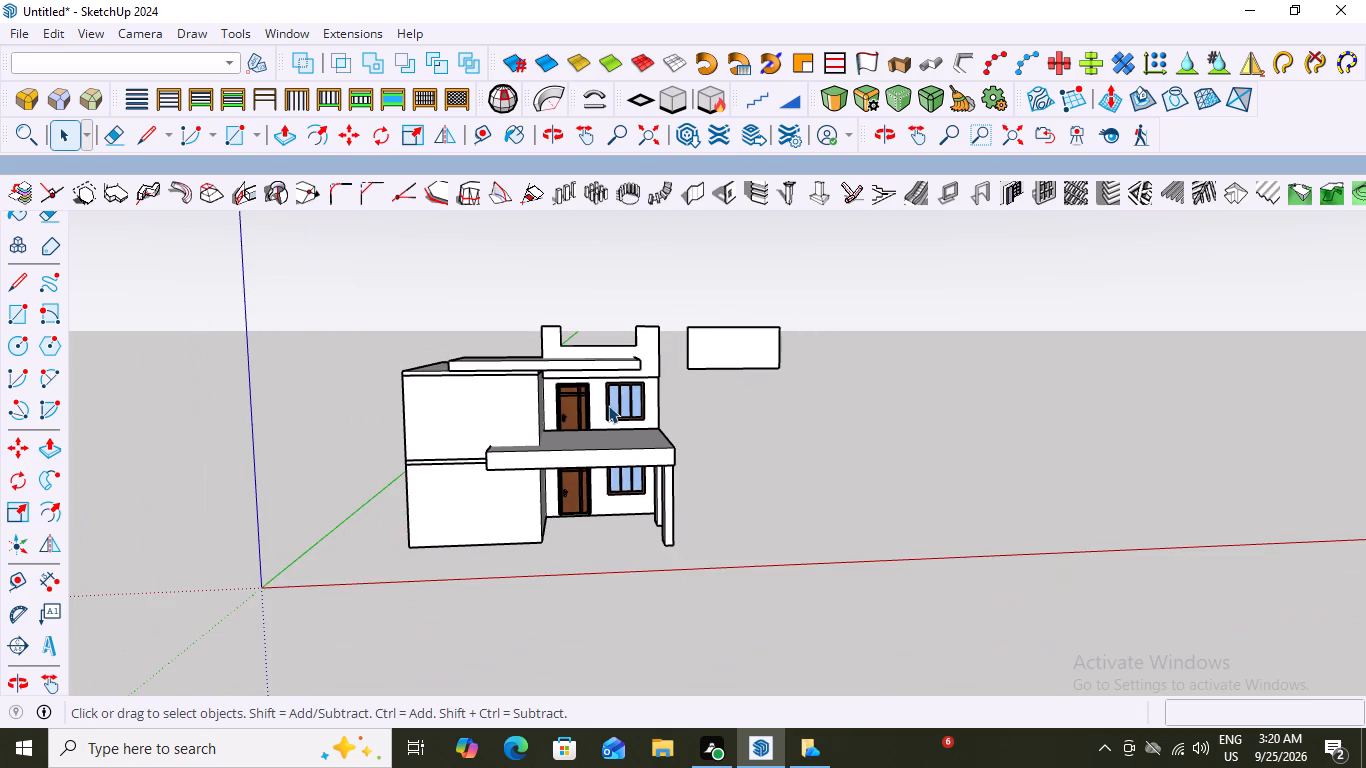
{"action": "scroll", "coordinate": [598, 379], "scroll_direction": "down", "scroll_amount": 2}
{"action": "middle_click_drag", "start_coordinate": [681, 387], "coordinate": [642, 399]}
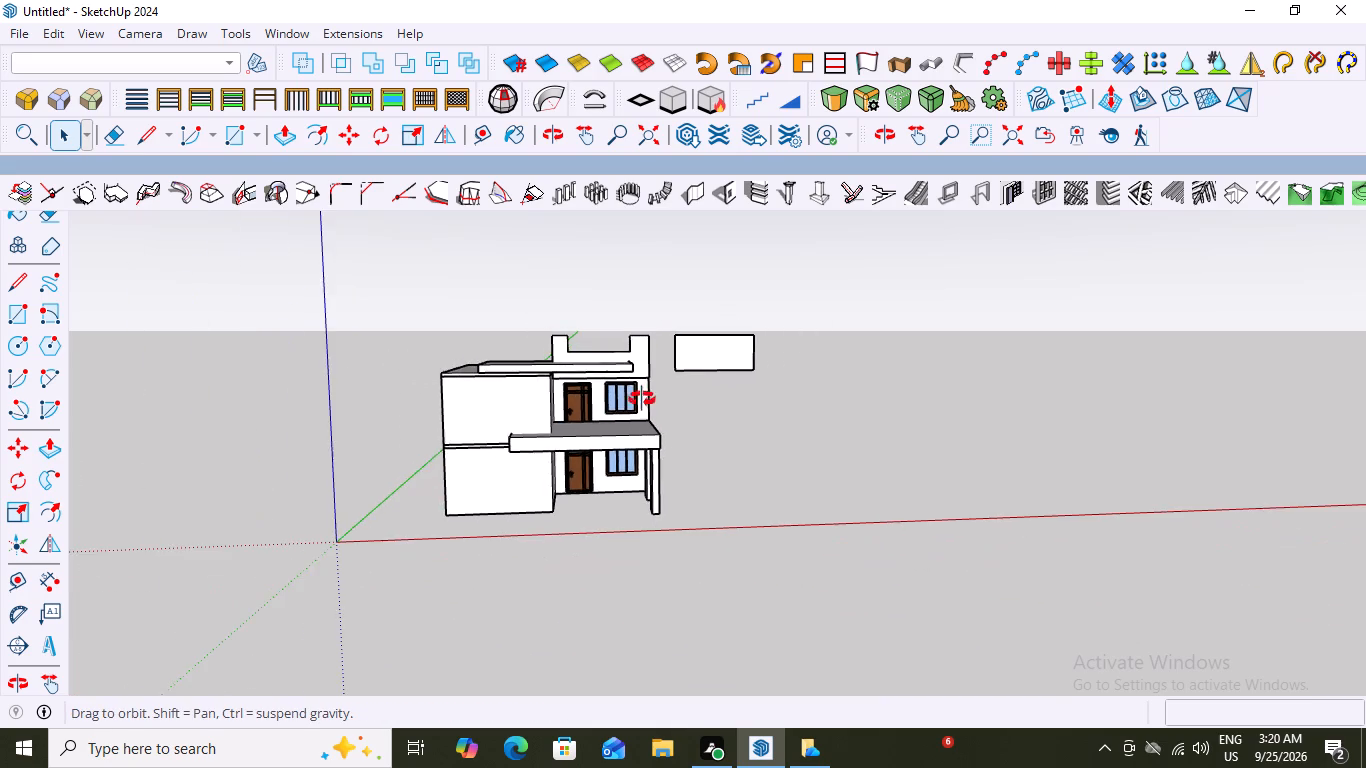
{"action": "middle_click_drag", "start_coordinate": [642, 399], "coordinate": [631, 468]}
{"action": "scroll", "coordinate": [582, 364], "scroll_direction": "up", "scroll_amount": 6}
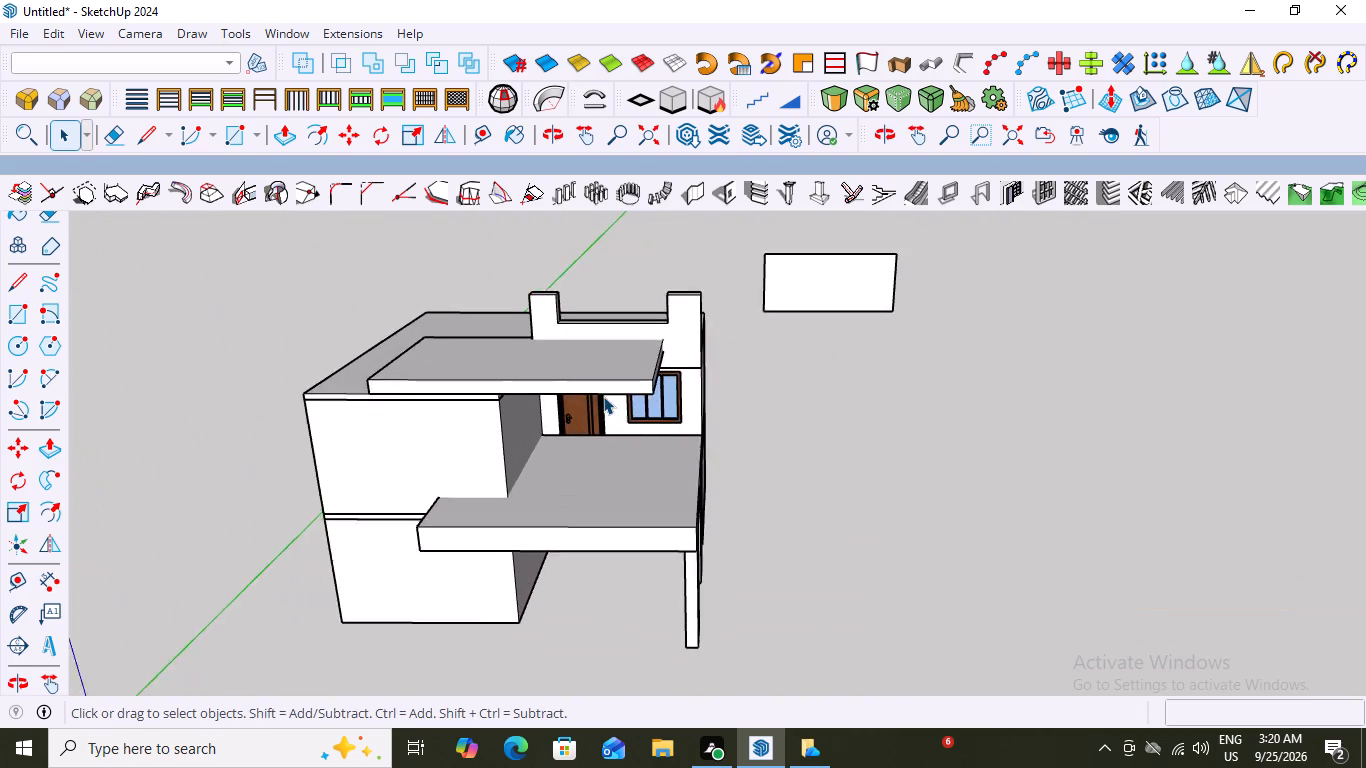
{"action": "scroll", "coordinate": [603, 396], "scroll_direction": "up", "scroll_amount": 3}
{"action": "middle_click_drag", "start_coordinate": [625, 386], "coordinate": [656, 310]}
{"action": "scroll", "coordinate": [656, 320], "scroll_direction": "down", "scroll_amount": 6}
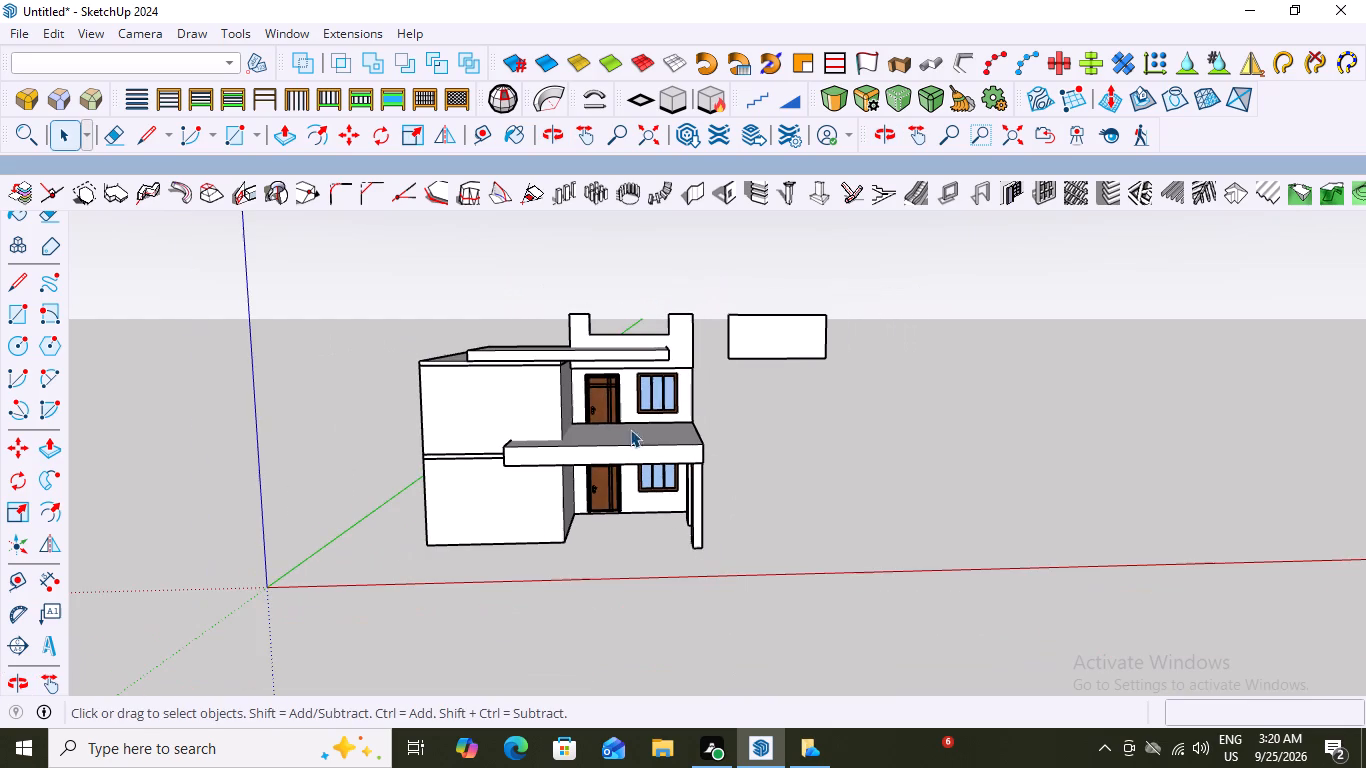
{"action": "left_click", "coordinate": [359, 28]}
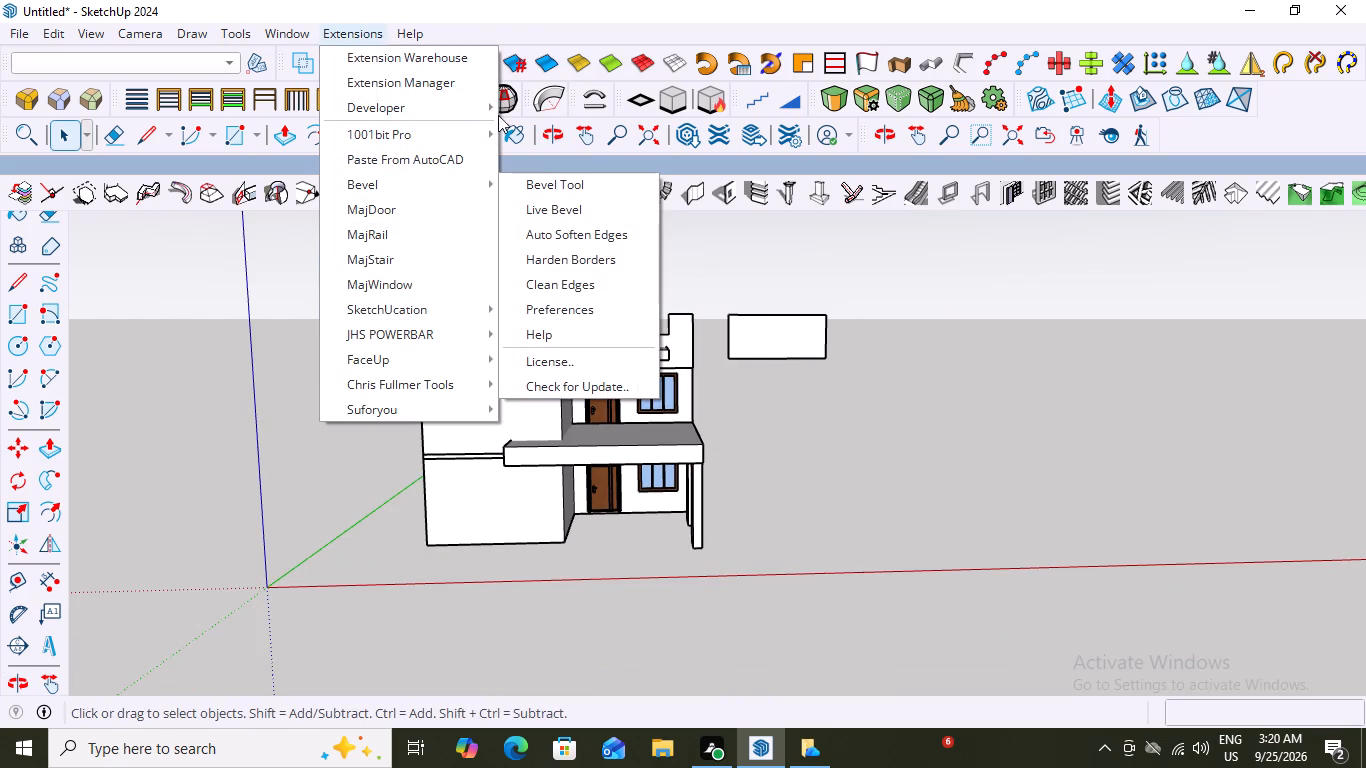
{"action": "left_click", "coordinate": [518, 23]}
Draw an upright, front-facing circle with a radius of about 2' 11" in the open space beside the porch.
{"action": "scroll", "coordinate": [682, 384], "scroll_direction": "up", "scroll_amount": 2}
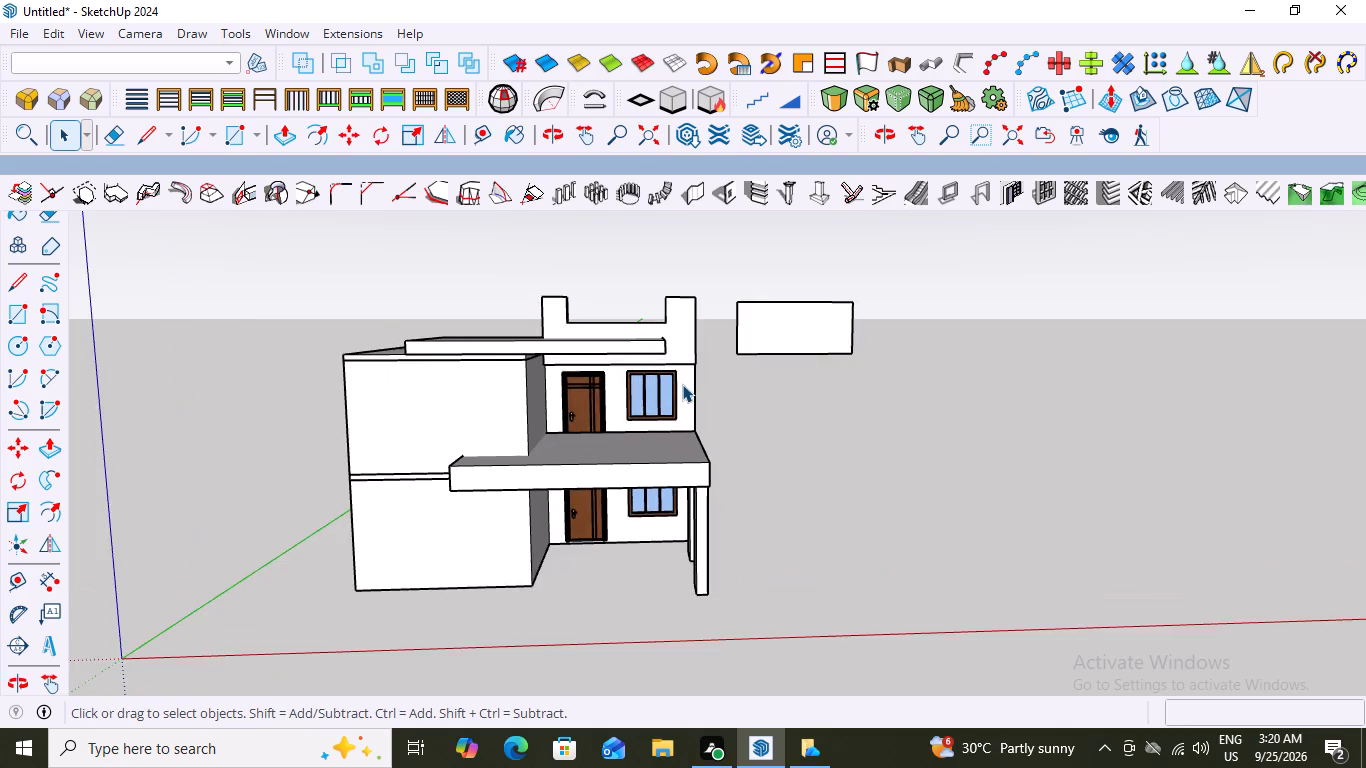
{"action": "scroll", "coordinate": [682, 384], "scroll_direction": "up", "scroll_amount": 1}
{"action": "scroll", "coordinate": [682, 384], "scroll_direction": "down", "scroll_amount": 8}
{"action": "scroll", "coordinate": [797, 444], "scroll_direction": "up", "scroll_amount": 3}
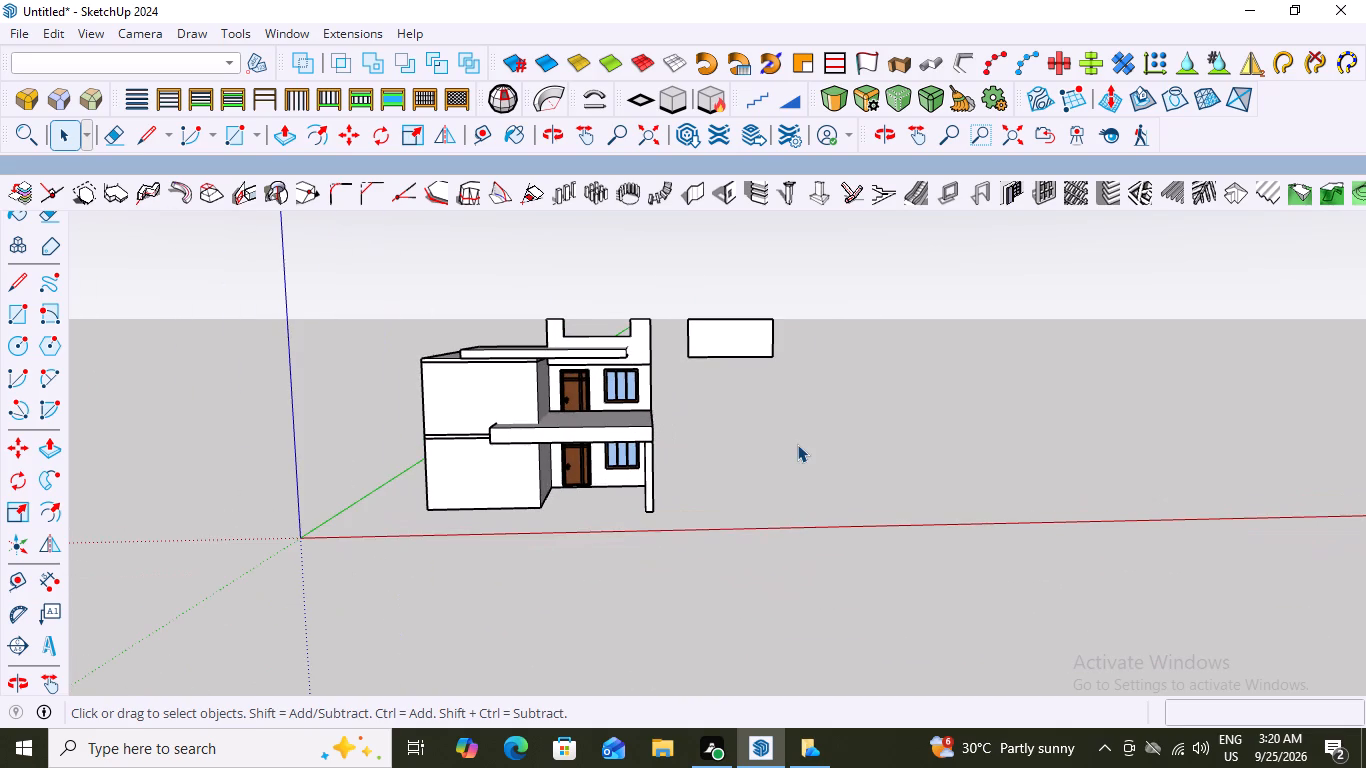
{"action": "key", "text": "c"}
{"action": "scroll", "coordinate": [759, 440], "scroll_direction": "down", "scroll_amount": 3}
{"action": "scroll", "coordinate": [875, 483], "scroll_direction": "up", "scroll_amount": 3}
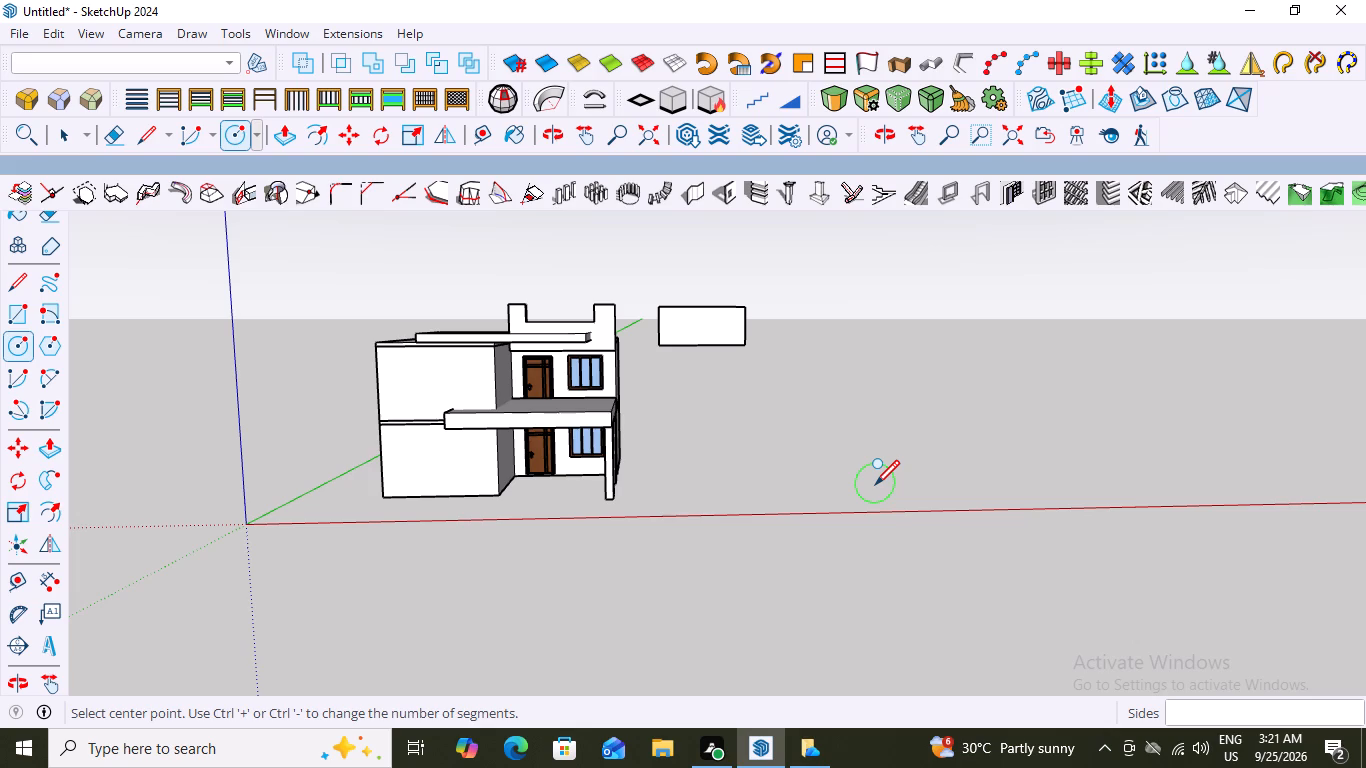
{"action": "scroll", "coordinate": [718, 448], "scroll_direction": "down", "scroll_amount": 1}
{"action": "scroll", "coordinate": [709, 364], "scroll_direction": "up", "scroll_amount": 2}
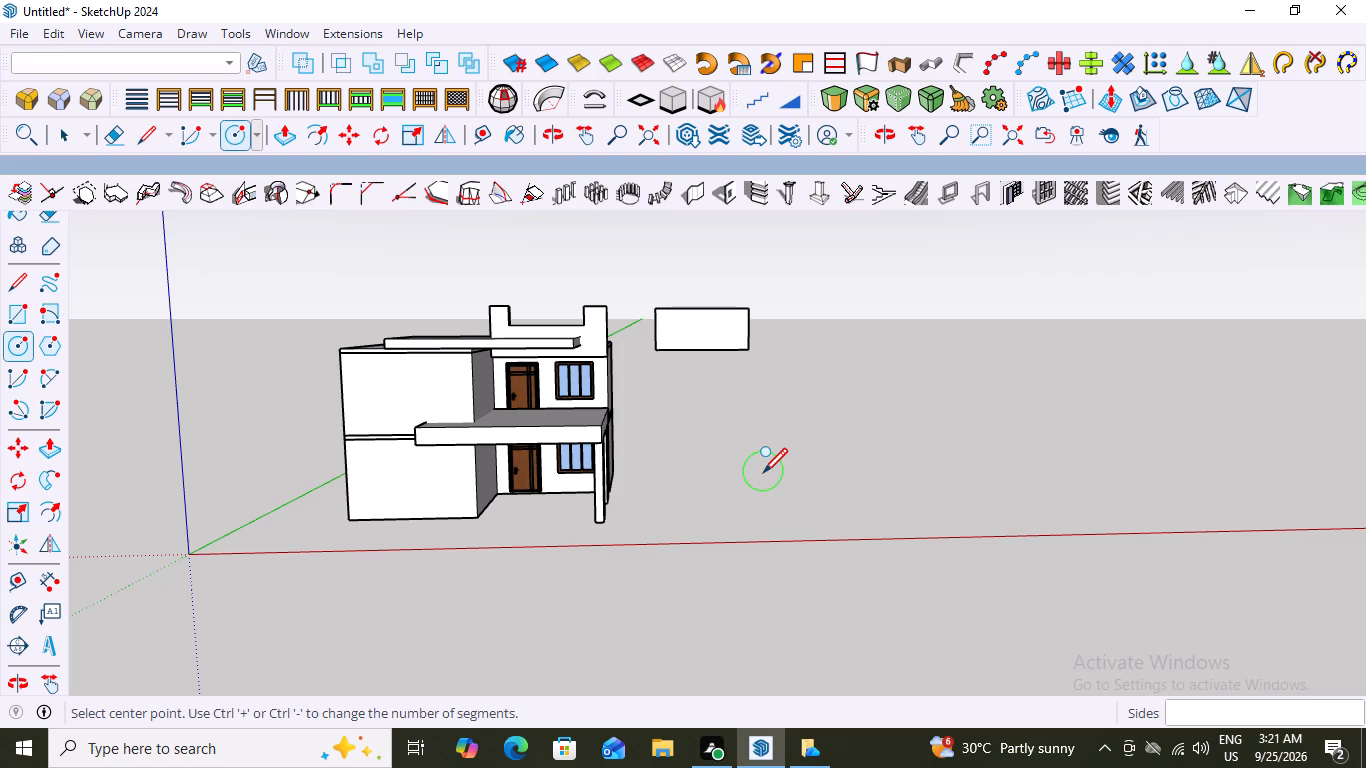
{"action": "scroll", "coordinate": [763, 471], "scroll_direction": "up", "scroll_amount": 2}
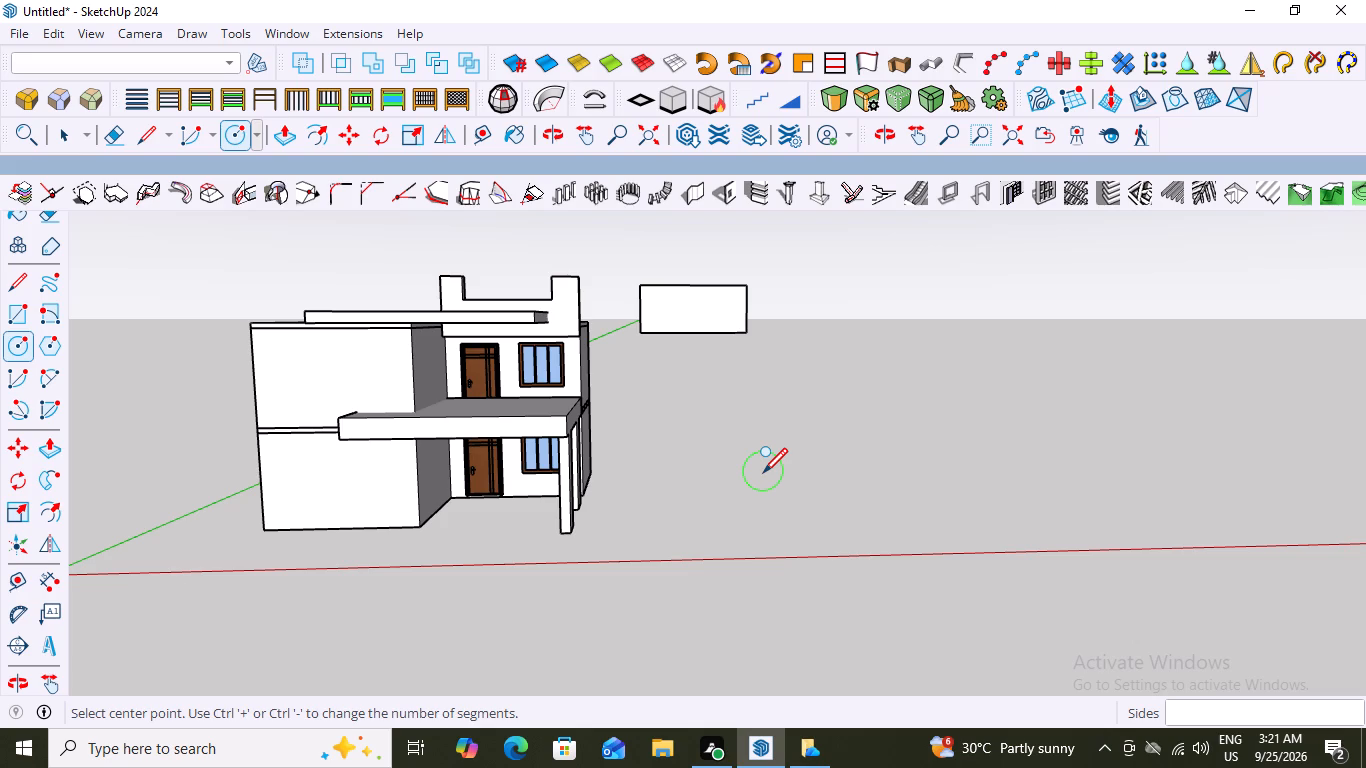
{"action": "left_click", "coordinate": [725, 483]}
{"action": "left_click", "coordinate": [757, 471]}
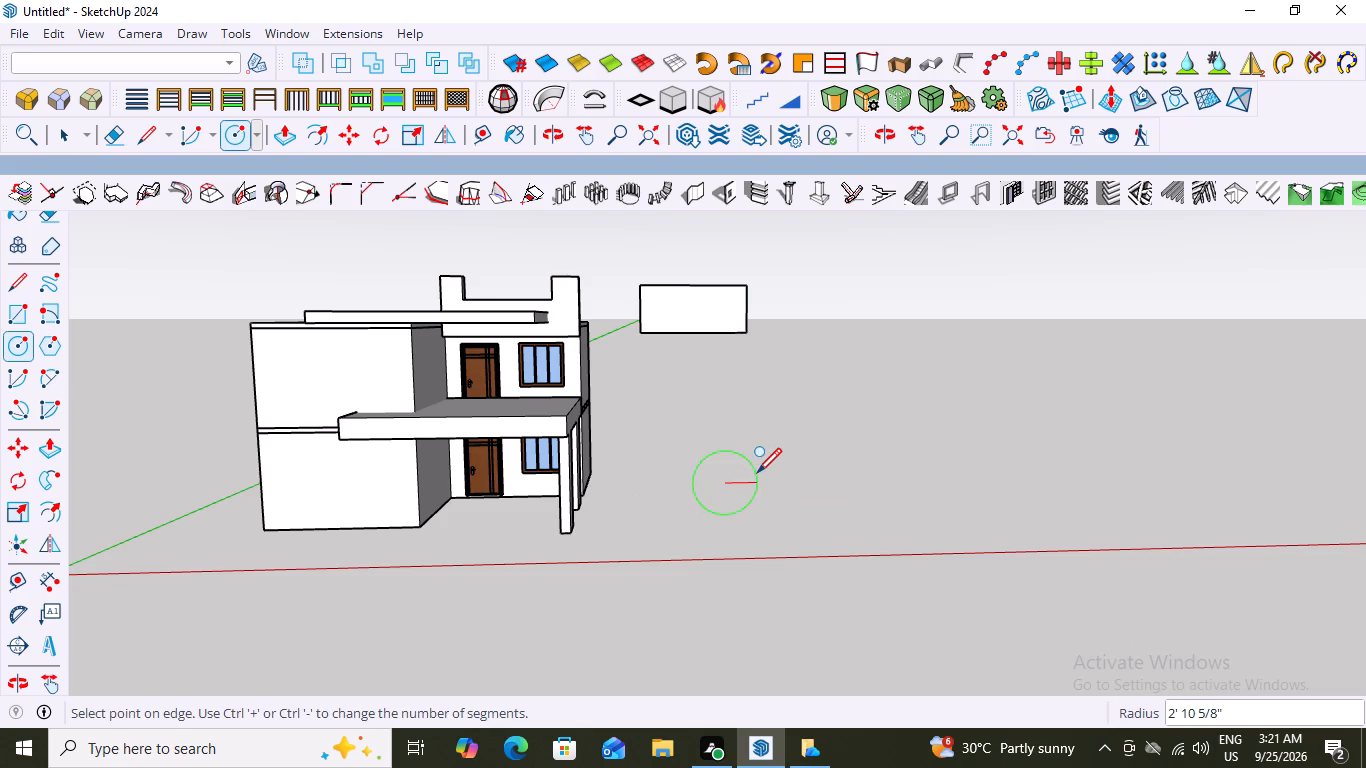
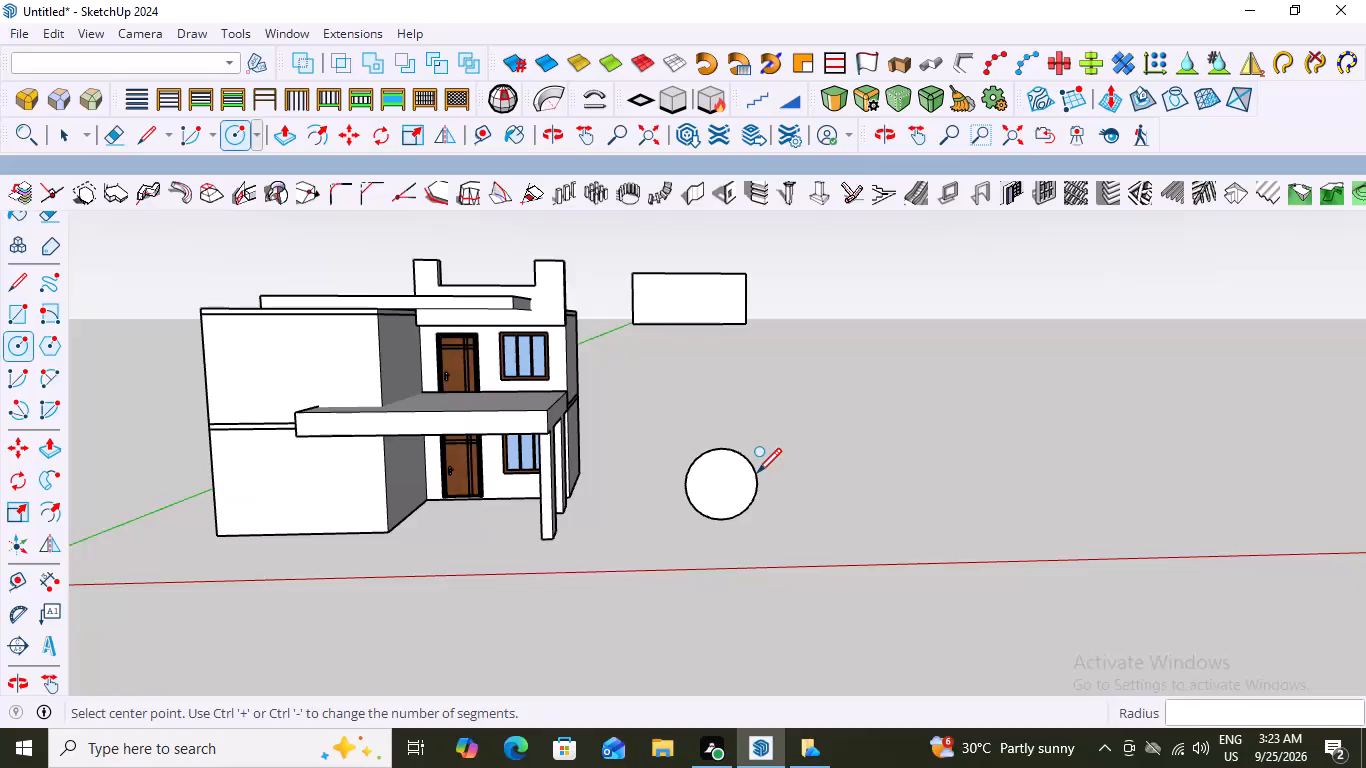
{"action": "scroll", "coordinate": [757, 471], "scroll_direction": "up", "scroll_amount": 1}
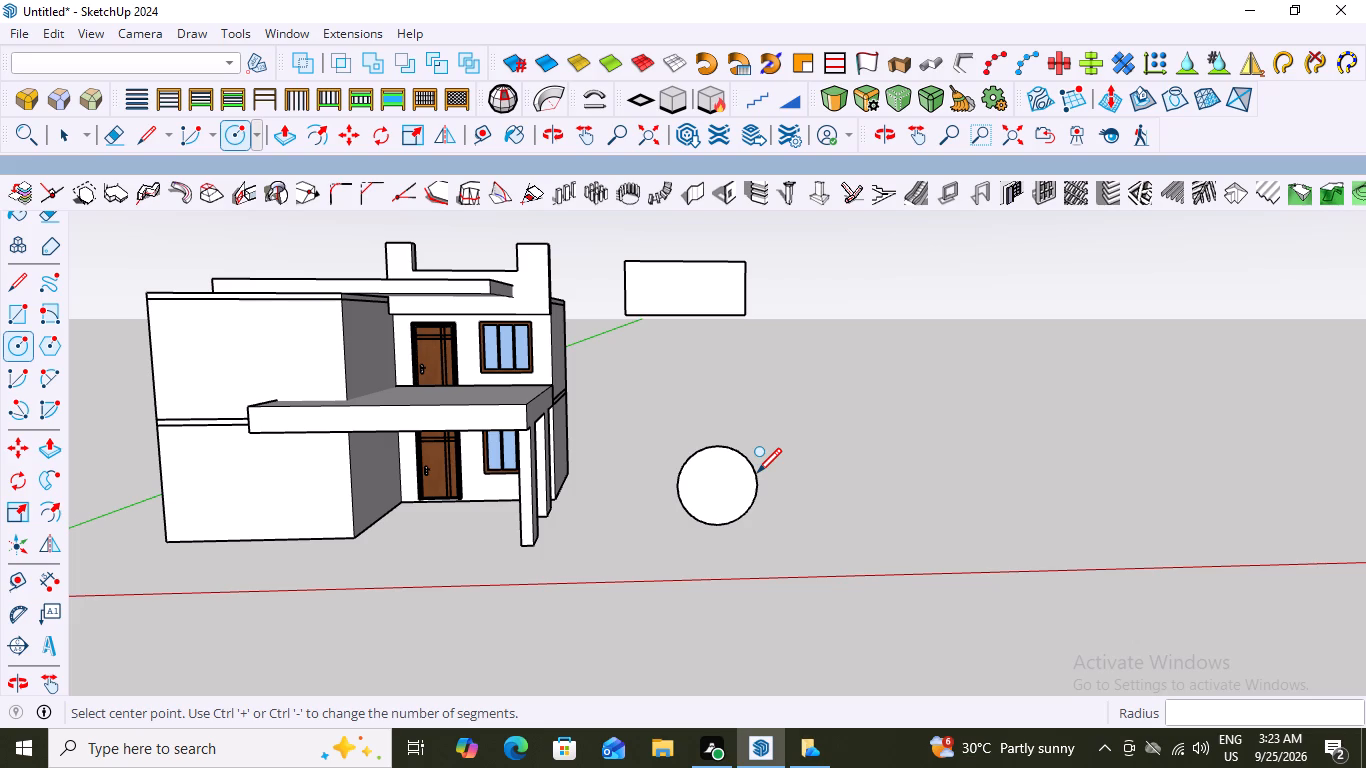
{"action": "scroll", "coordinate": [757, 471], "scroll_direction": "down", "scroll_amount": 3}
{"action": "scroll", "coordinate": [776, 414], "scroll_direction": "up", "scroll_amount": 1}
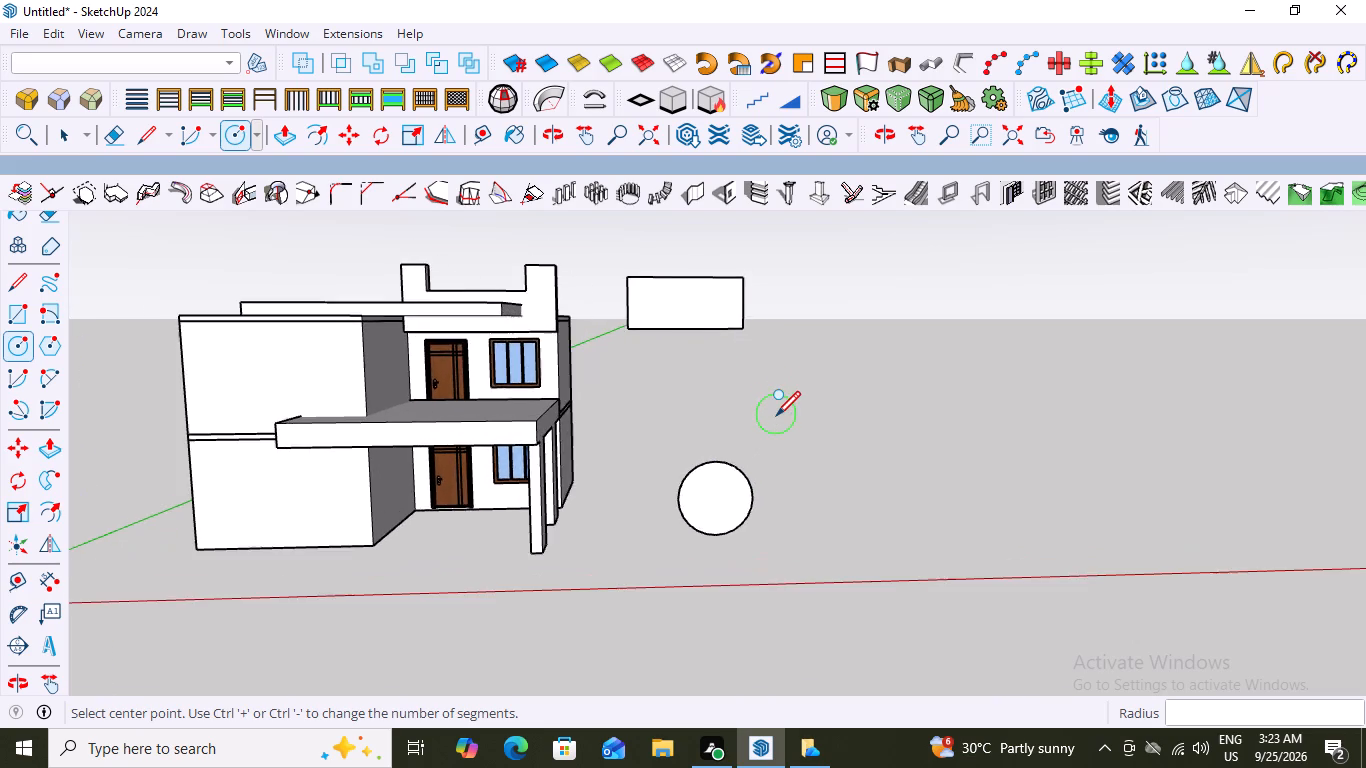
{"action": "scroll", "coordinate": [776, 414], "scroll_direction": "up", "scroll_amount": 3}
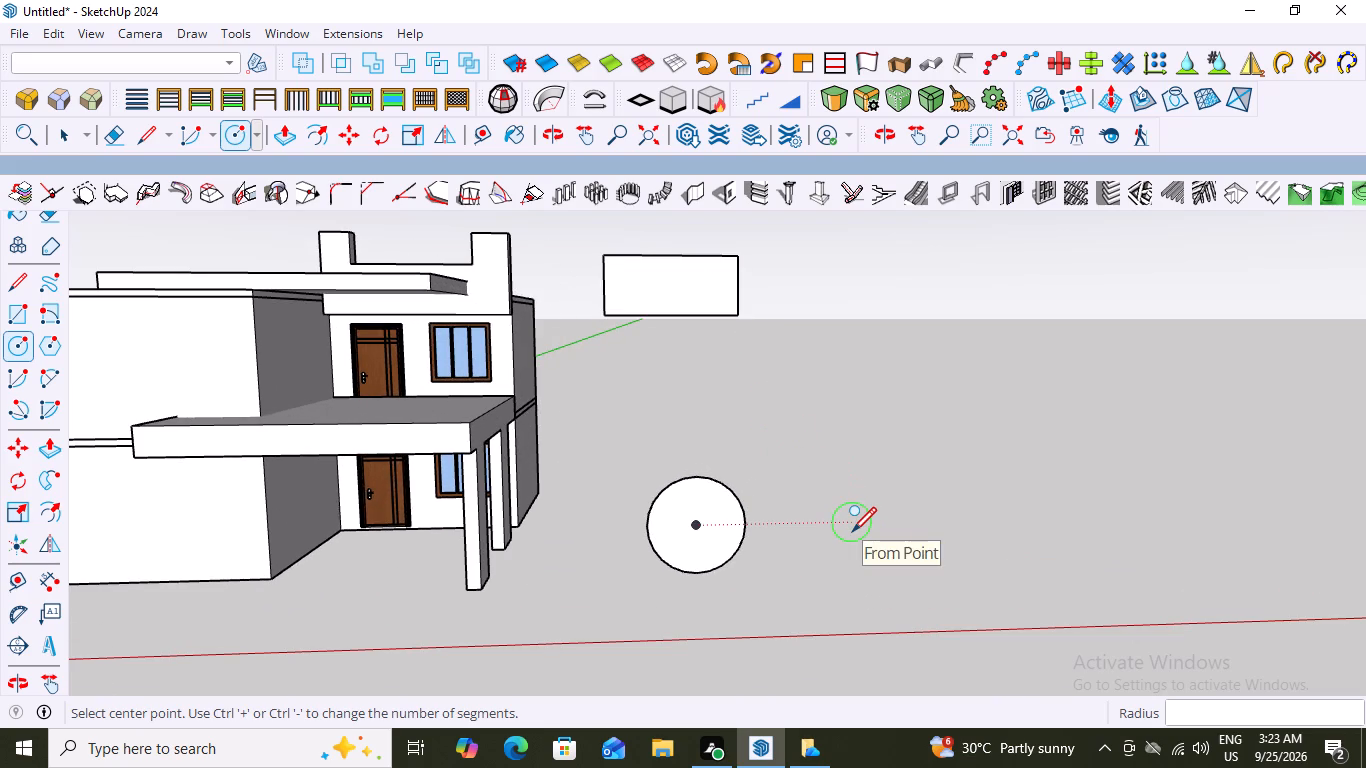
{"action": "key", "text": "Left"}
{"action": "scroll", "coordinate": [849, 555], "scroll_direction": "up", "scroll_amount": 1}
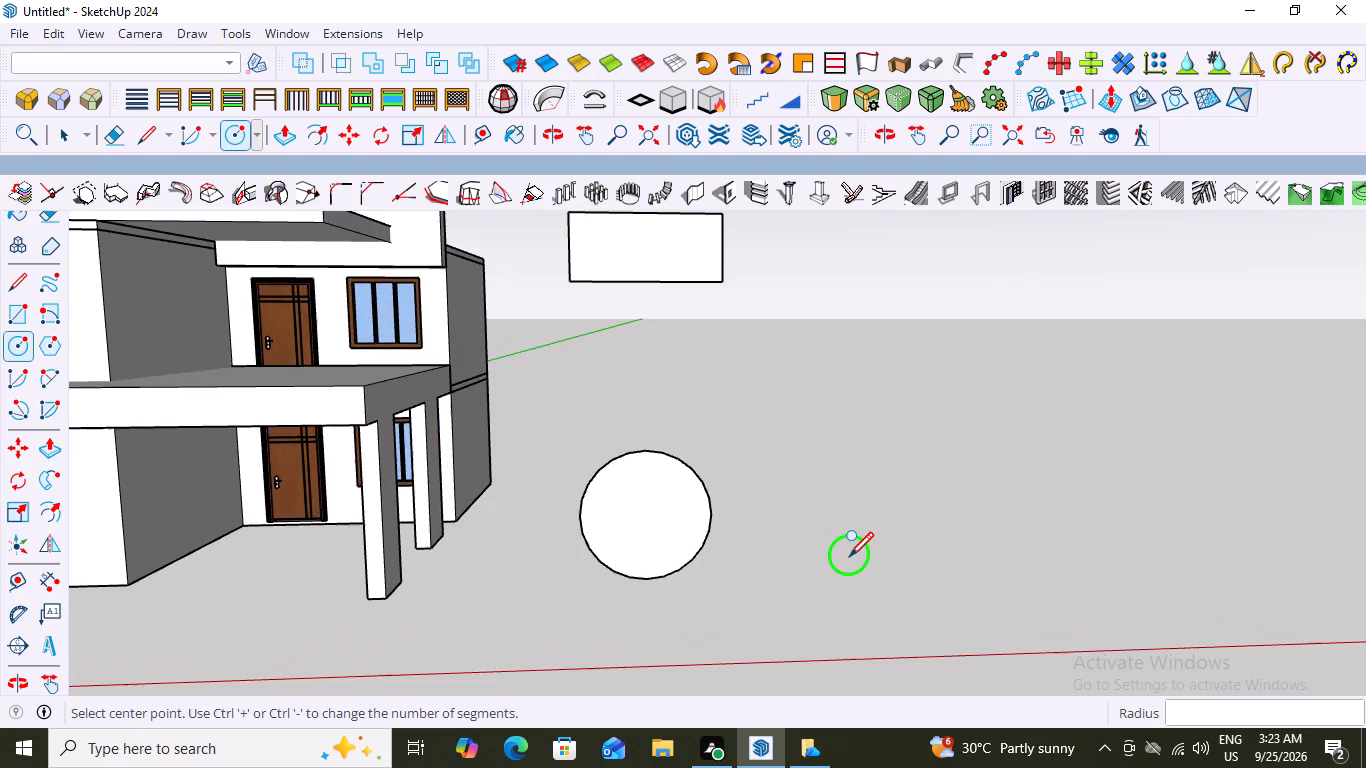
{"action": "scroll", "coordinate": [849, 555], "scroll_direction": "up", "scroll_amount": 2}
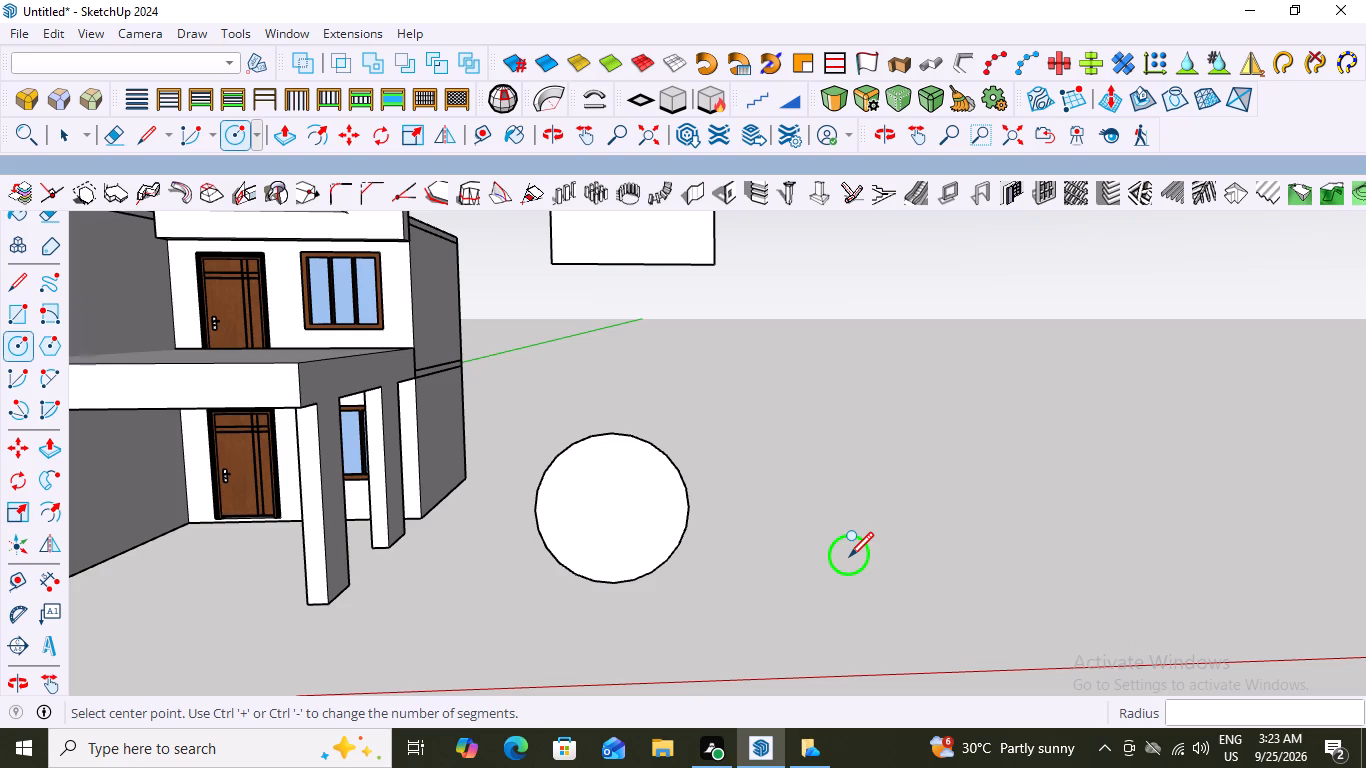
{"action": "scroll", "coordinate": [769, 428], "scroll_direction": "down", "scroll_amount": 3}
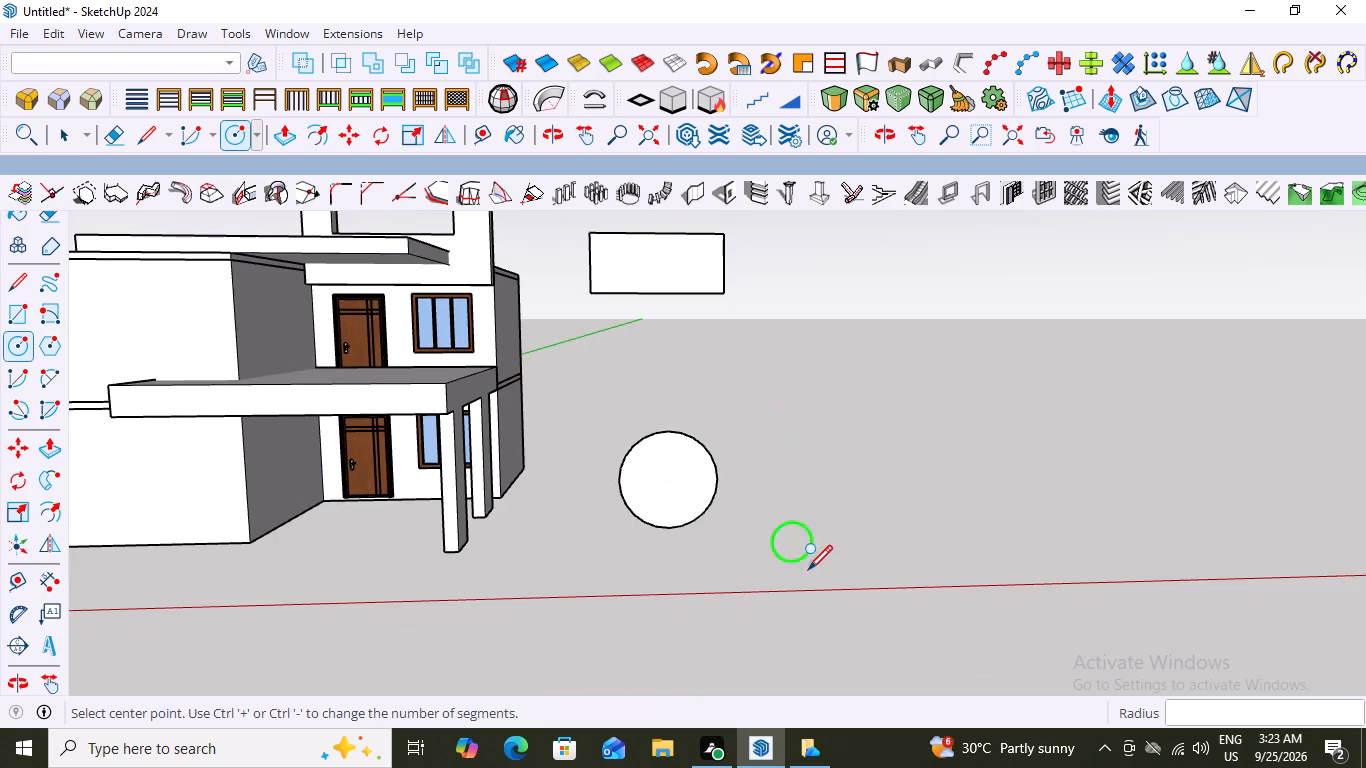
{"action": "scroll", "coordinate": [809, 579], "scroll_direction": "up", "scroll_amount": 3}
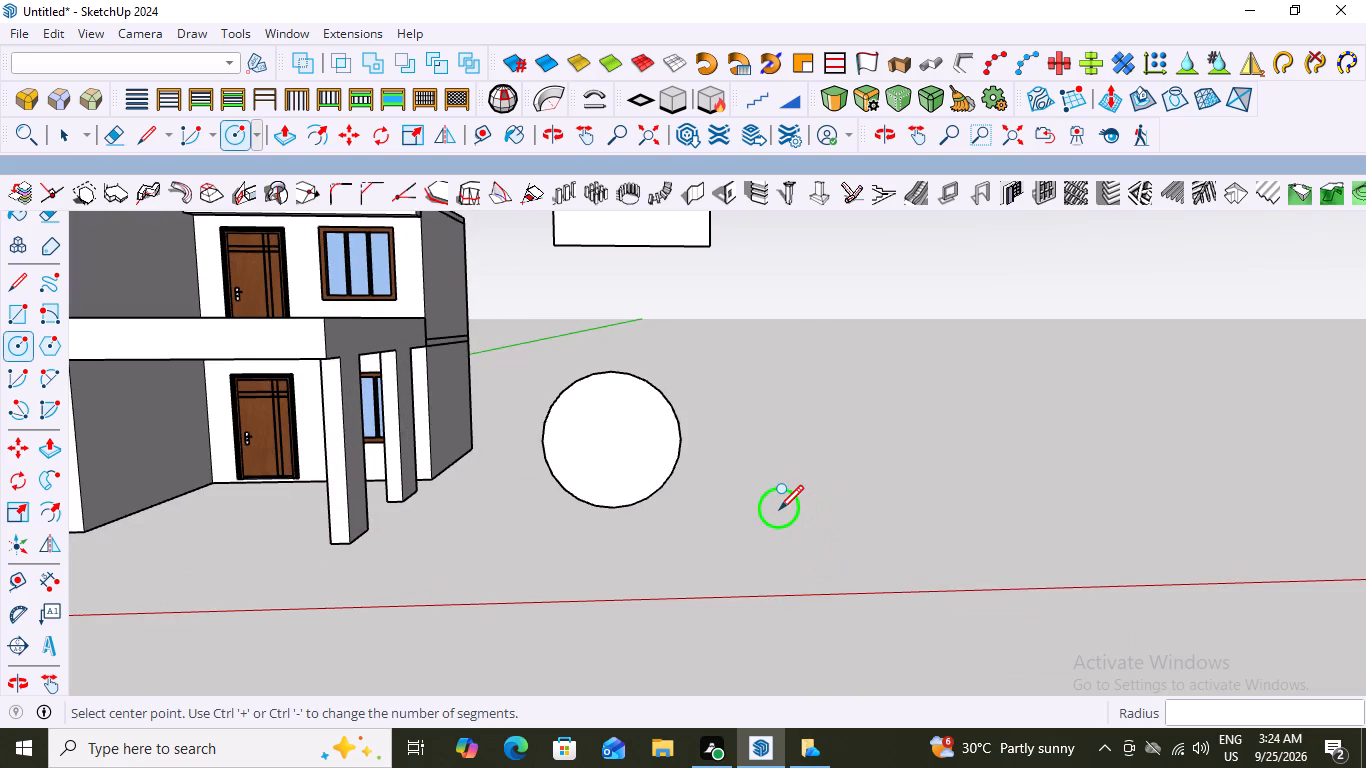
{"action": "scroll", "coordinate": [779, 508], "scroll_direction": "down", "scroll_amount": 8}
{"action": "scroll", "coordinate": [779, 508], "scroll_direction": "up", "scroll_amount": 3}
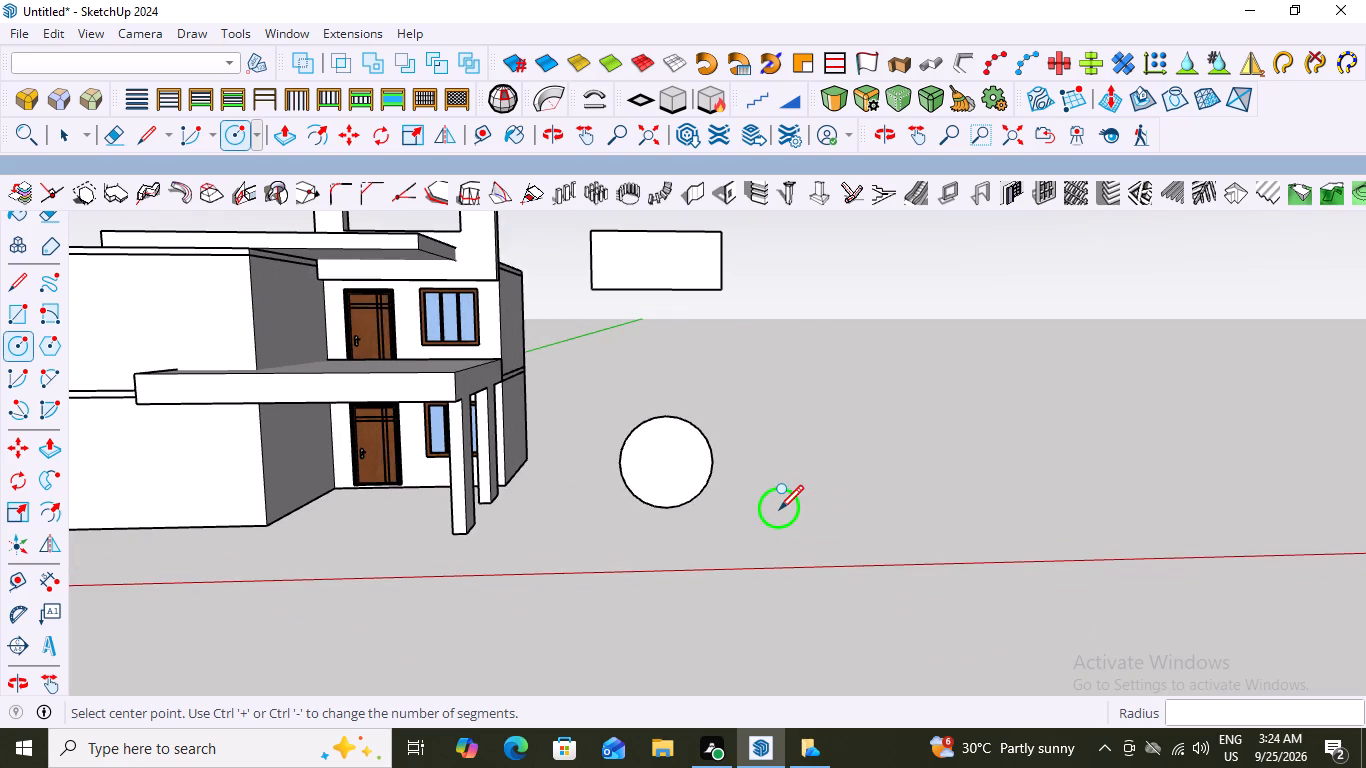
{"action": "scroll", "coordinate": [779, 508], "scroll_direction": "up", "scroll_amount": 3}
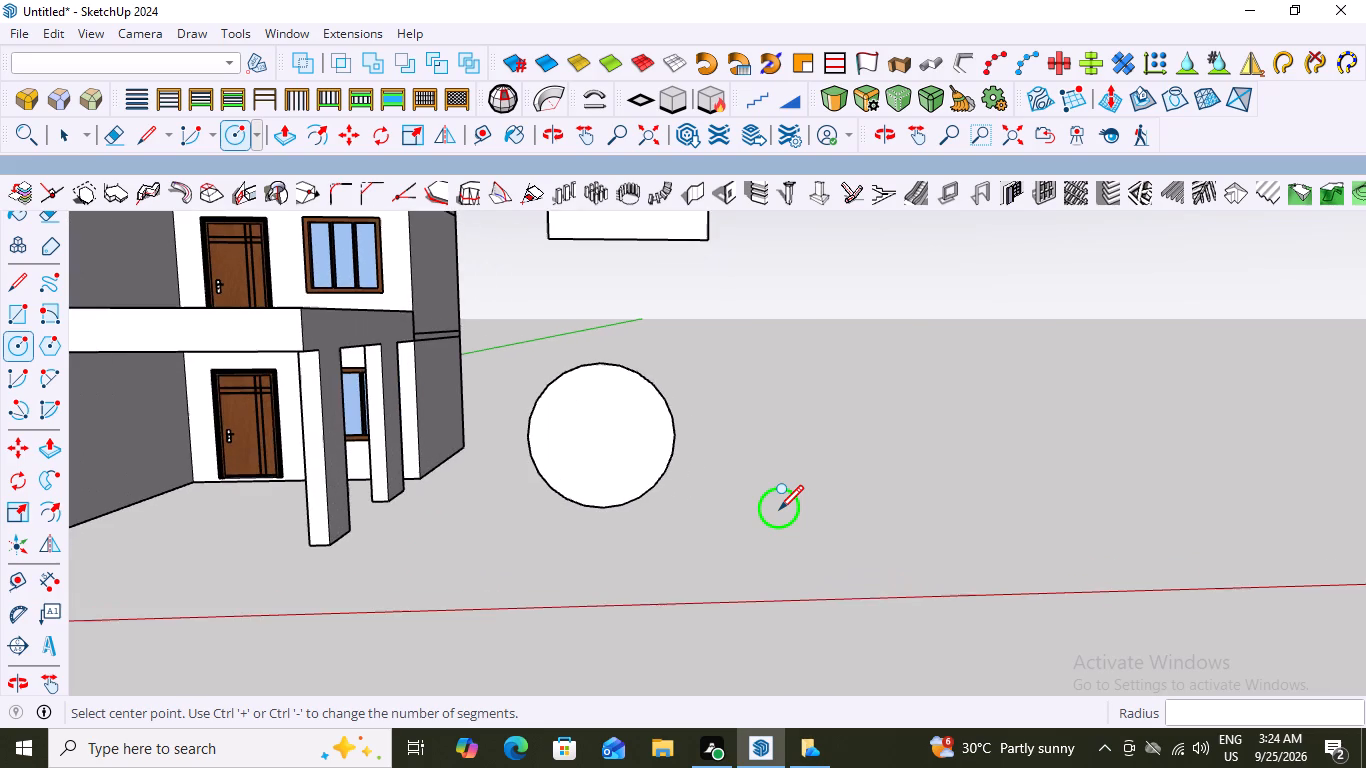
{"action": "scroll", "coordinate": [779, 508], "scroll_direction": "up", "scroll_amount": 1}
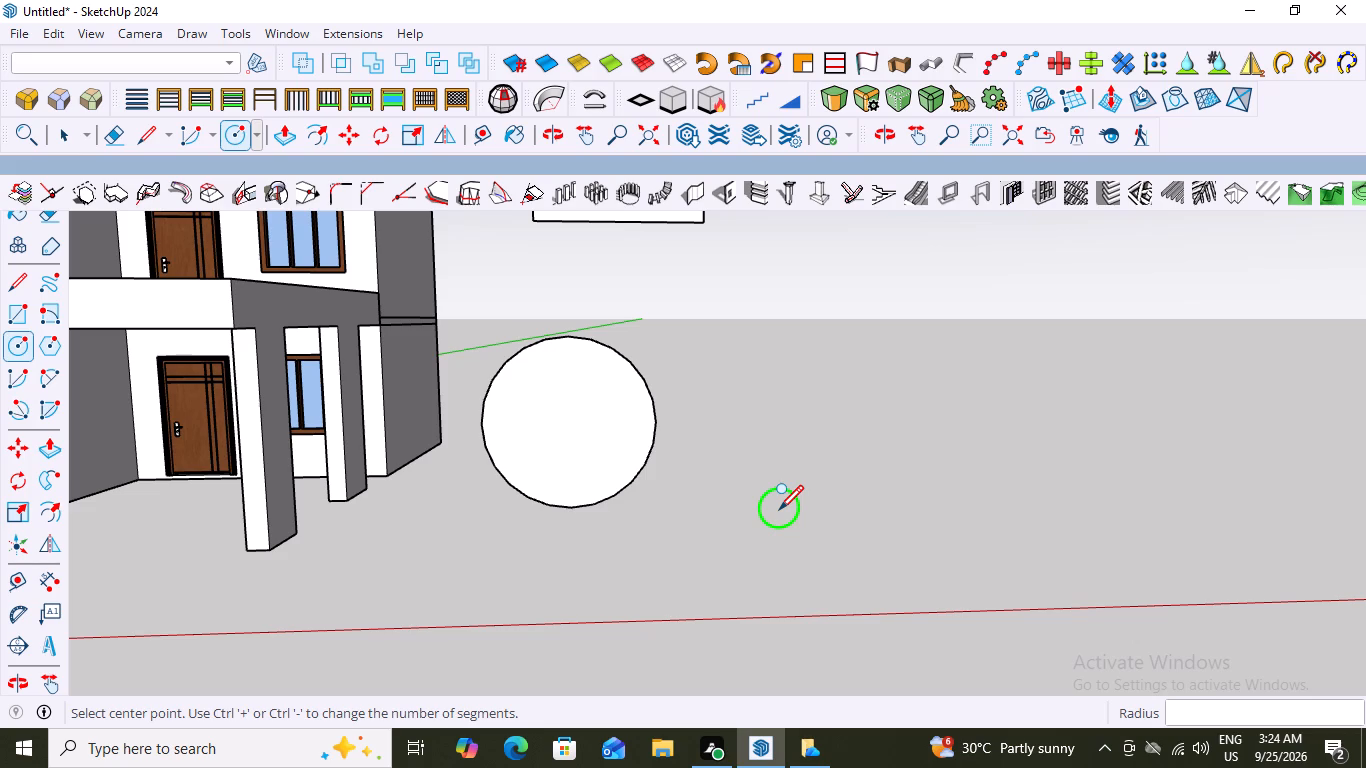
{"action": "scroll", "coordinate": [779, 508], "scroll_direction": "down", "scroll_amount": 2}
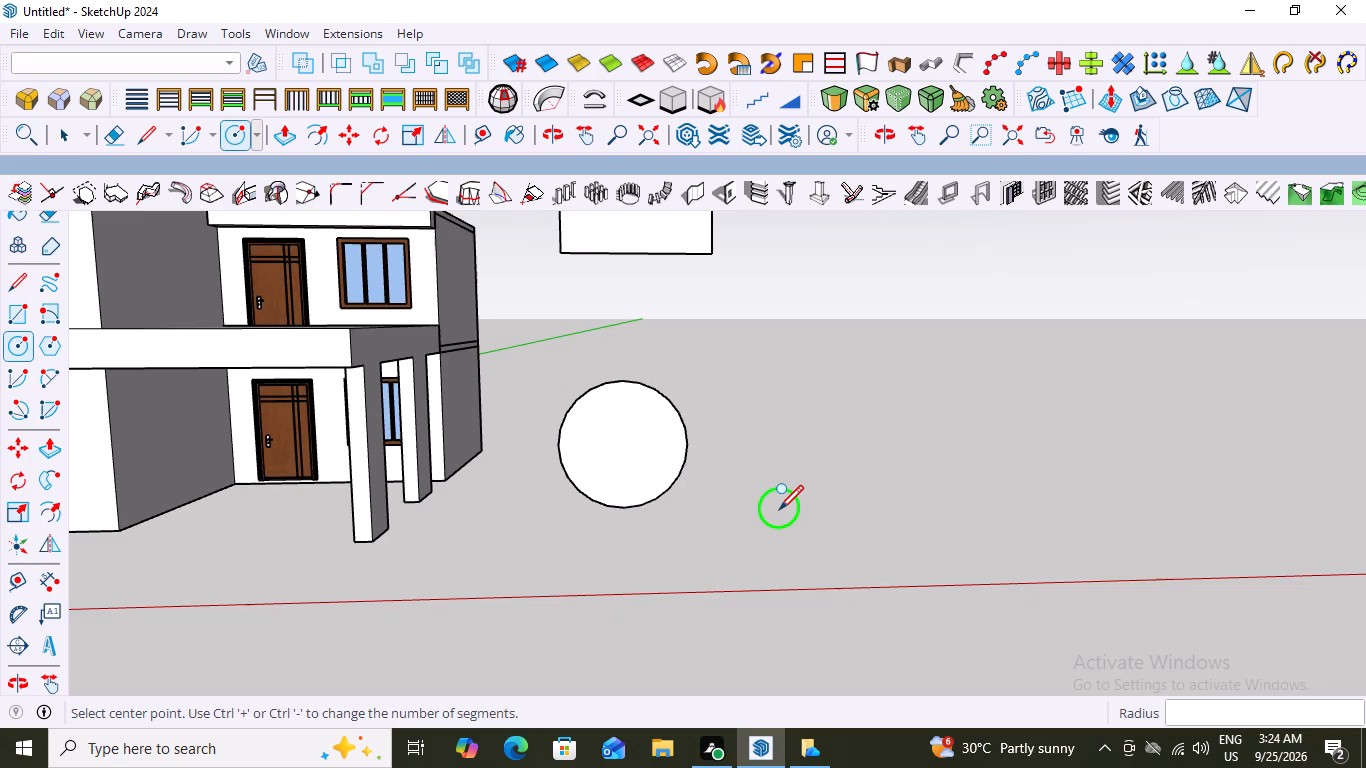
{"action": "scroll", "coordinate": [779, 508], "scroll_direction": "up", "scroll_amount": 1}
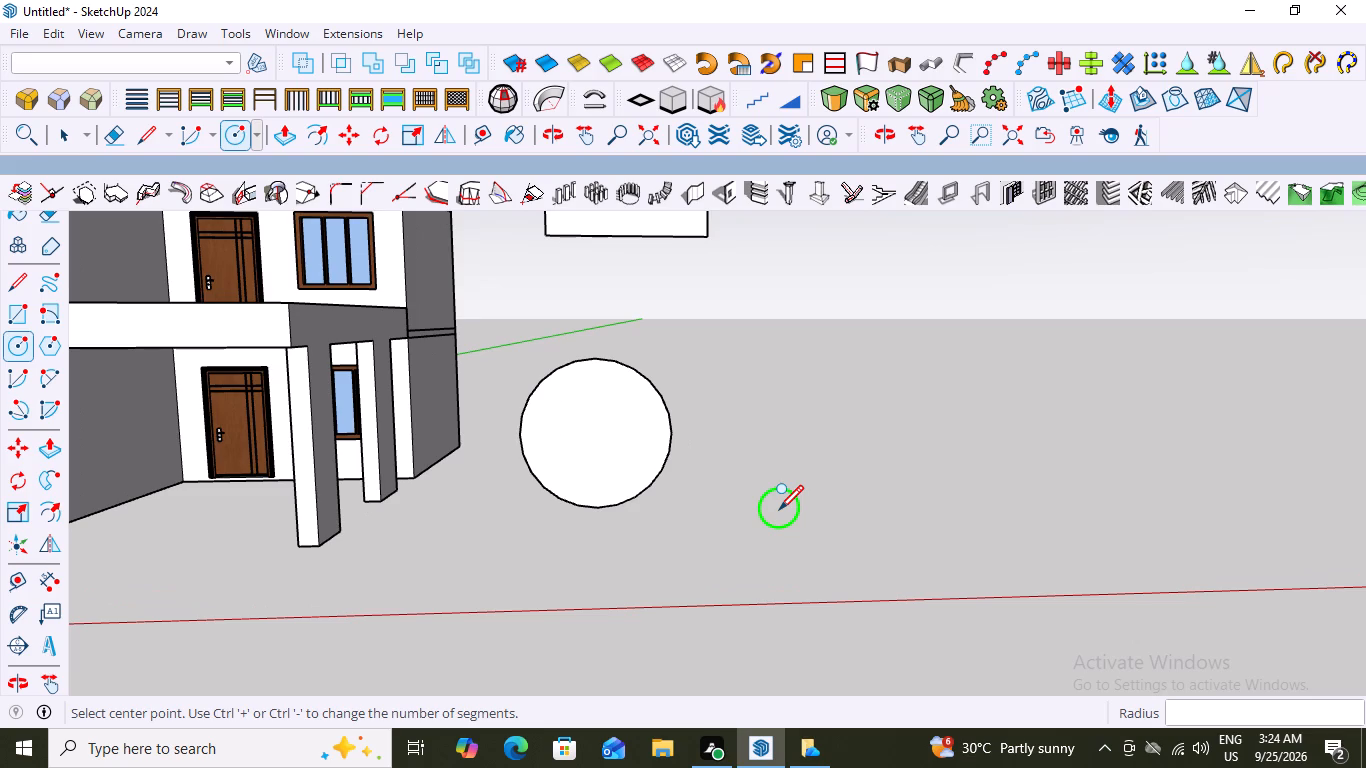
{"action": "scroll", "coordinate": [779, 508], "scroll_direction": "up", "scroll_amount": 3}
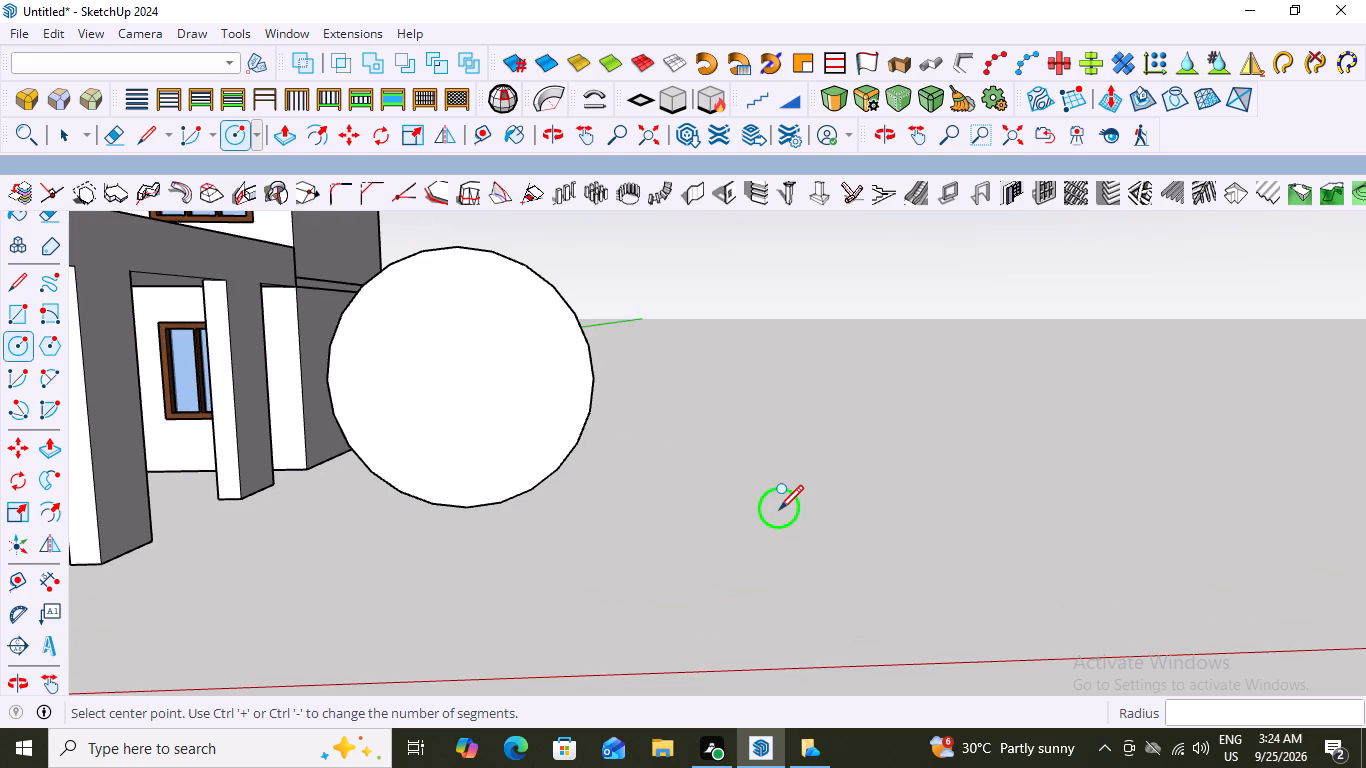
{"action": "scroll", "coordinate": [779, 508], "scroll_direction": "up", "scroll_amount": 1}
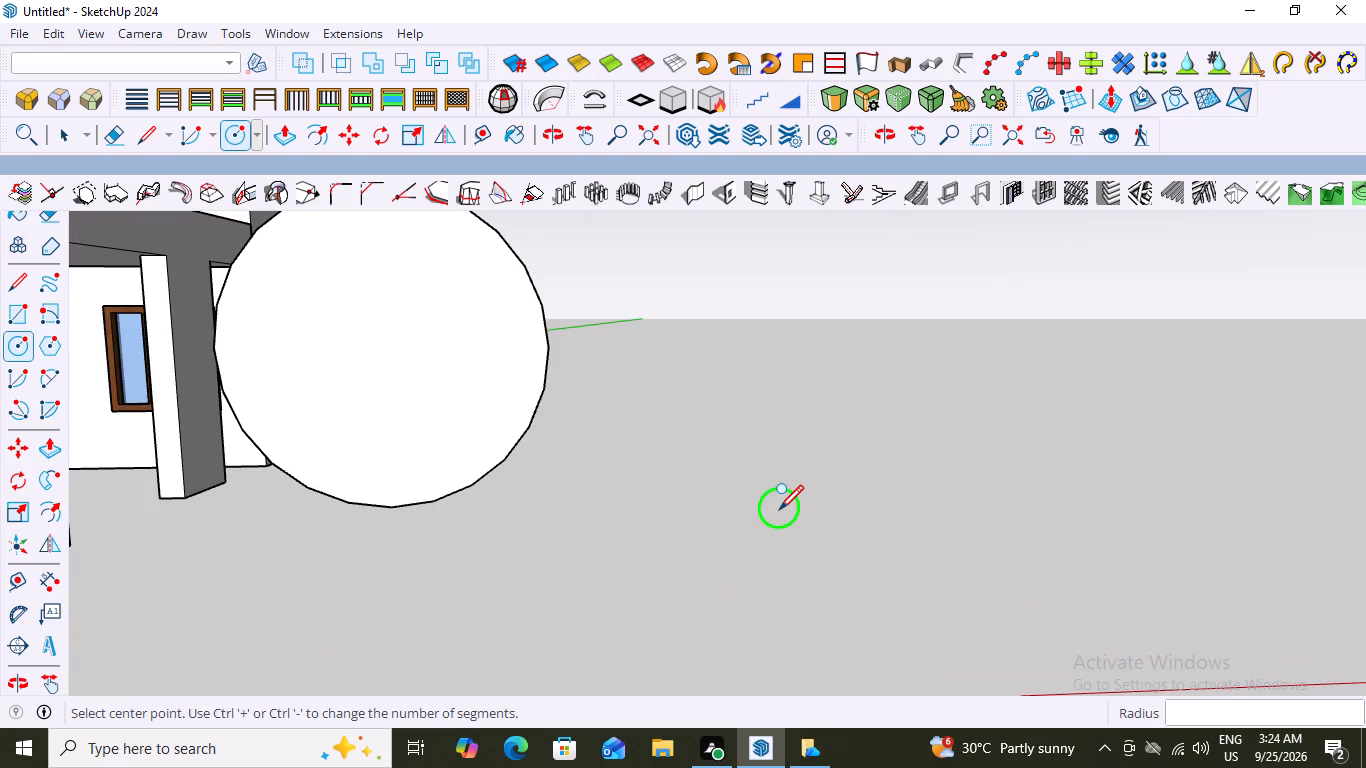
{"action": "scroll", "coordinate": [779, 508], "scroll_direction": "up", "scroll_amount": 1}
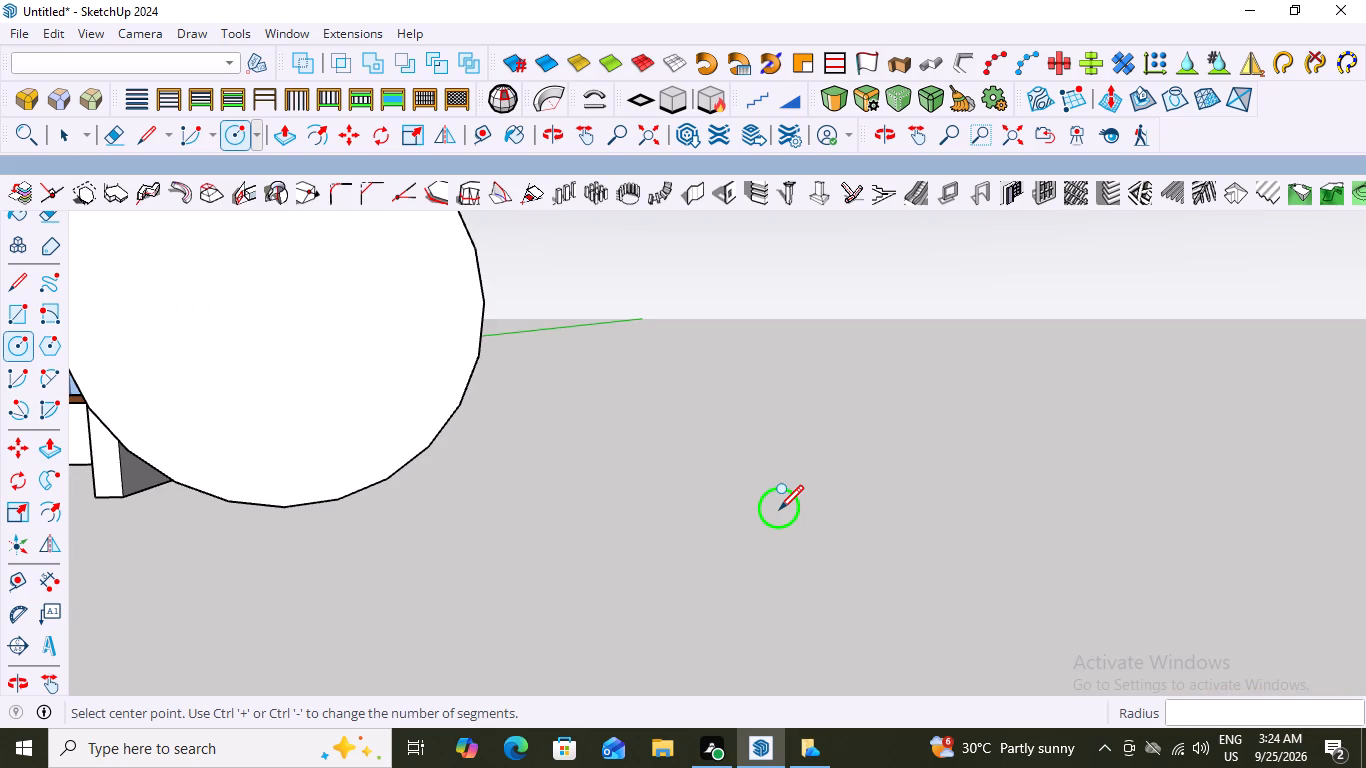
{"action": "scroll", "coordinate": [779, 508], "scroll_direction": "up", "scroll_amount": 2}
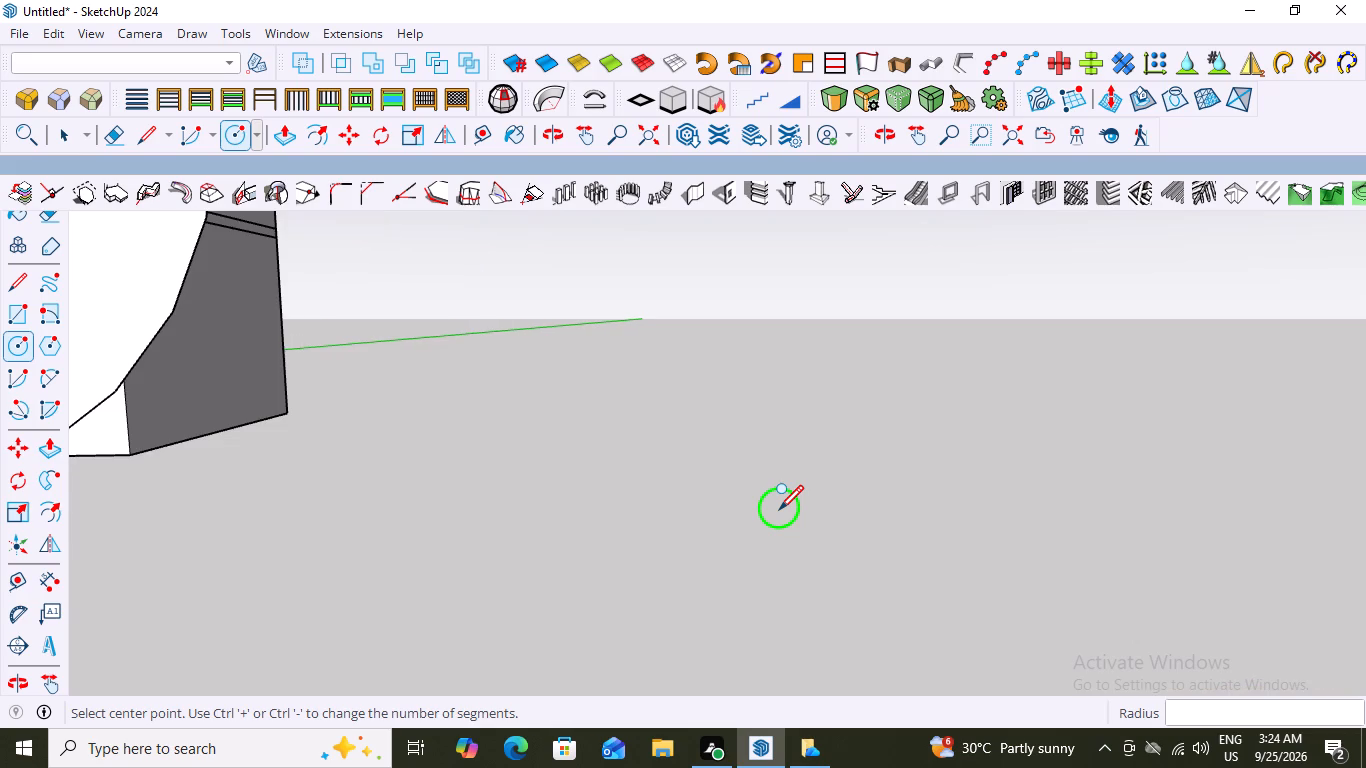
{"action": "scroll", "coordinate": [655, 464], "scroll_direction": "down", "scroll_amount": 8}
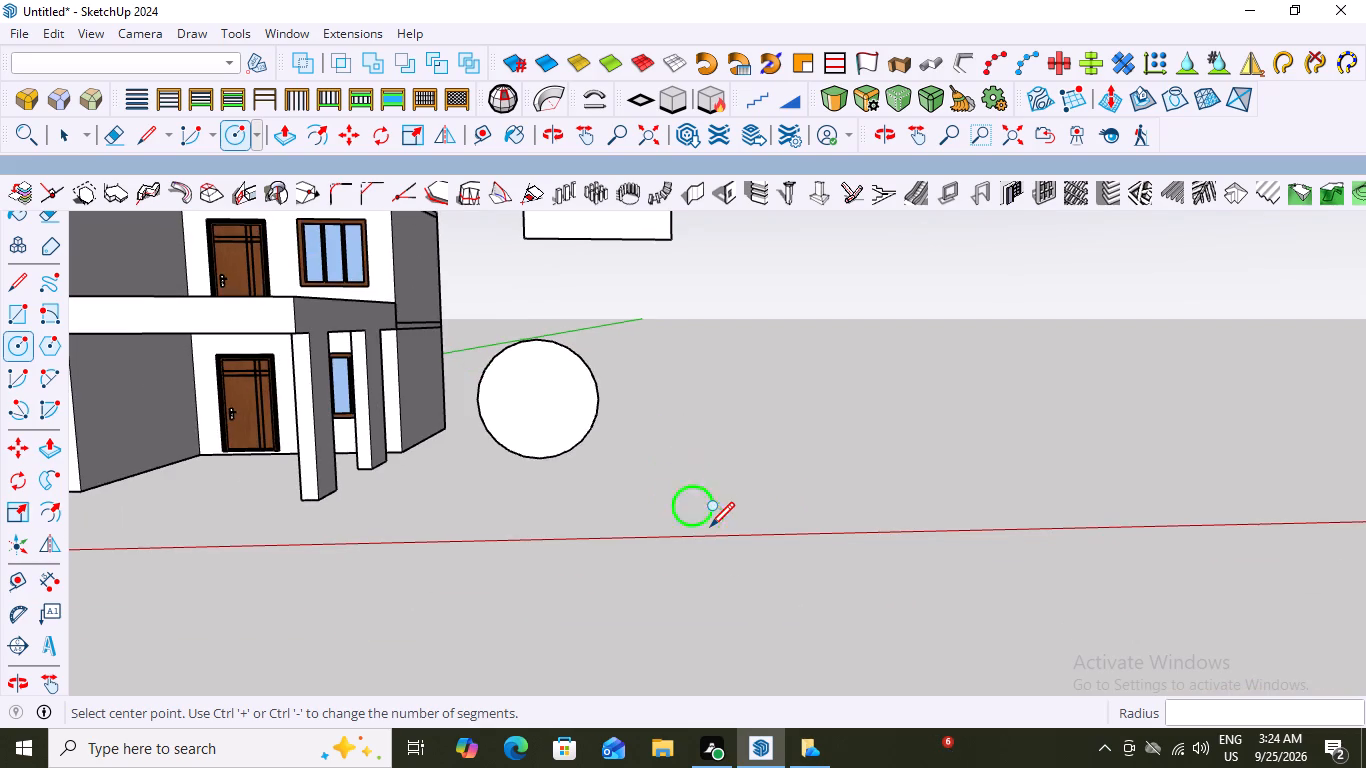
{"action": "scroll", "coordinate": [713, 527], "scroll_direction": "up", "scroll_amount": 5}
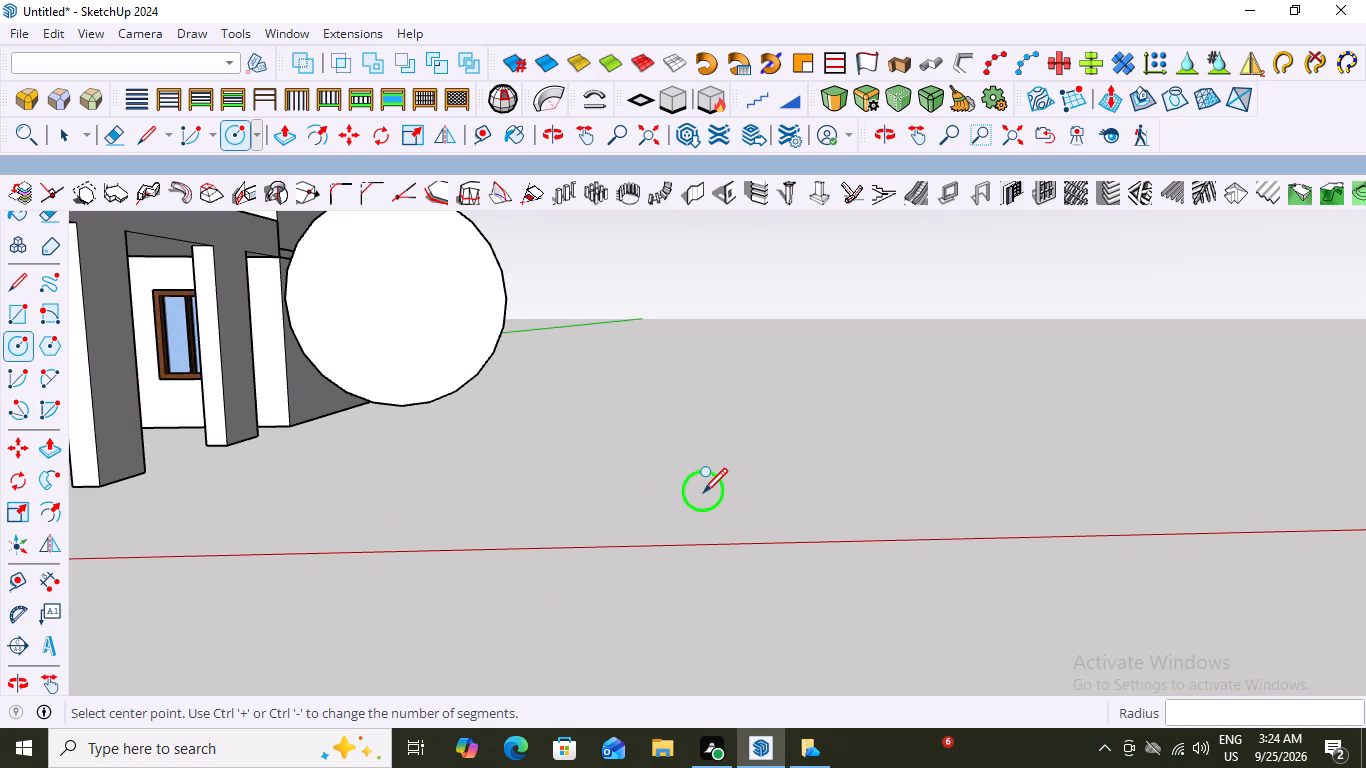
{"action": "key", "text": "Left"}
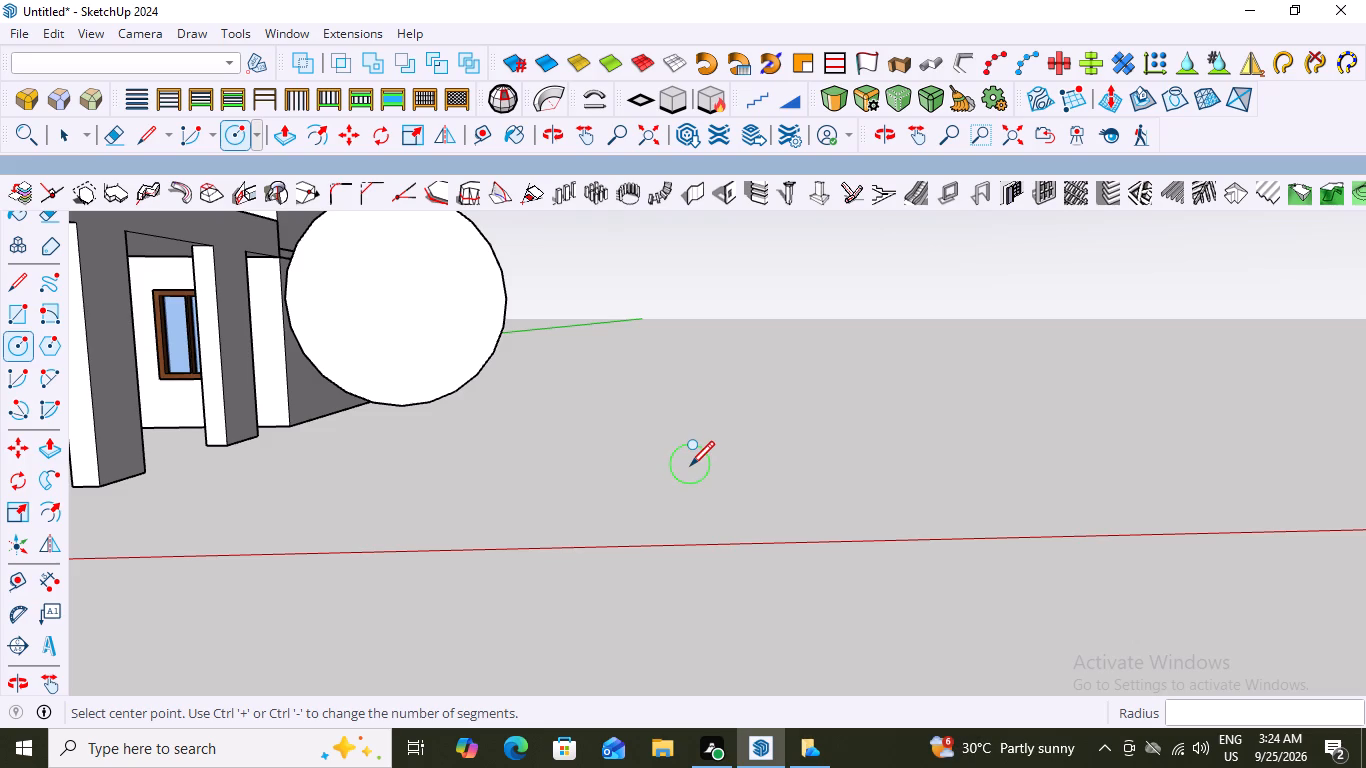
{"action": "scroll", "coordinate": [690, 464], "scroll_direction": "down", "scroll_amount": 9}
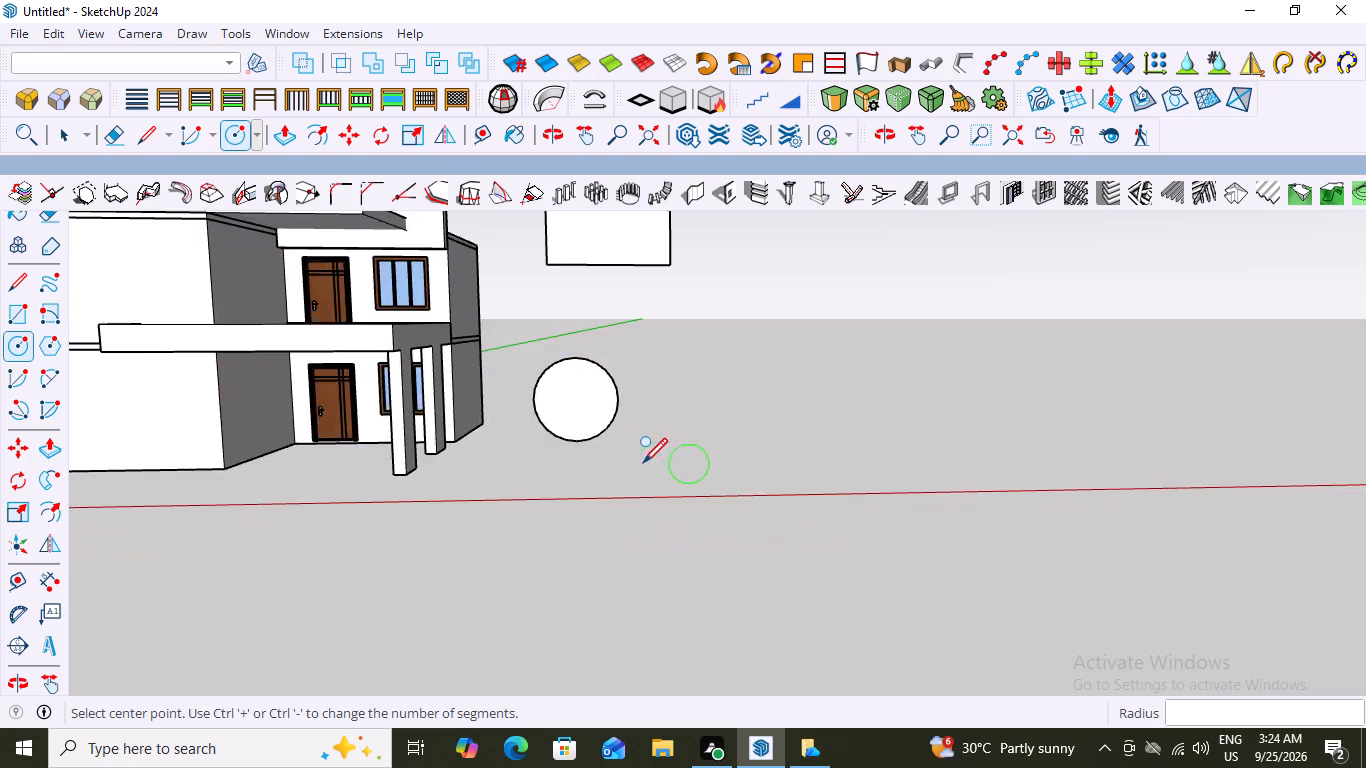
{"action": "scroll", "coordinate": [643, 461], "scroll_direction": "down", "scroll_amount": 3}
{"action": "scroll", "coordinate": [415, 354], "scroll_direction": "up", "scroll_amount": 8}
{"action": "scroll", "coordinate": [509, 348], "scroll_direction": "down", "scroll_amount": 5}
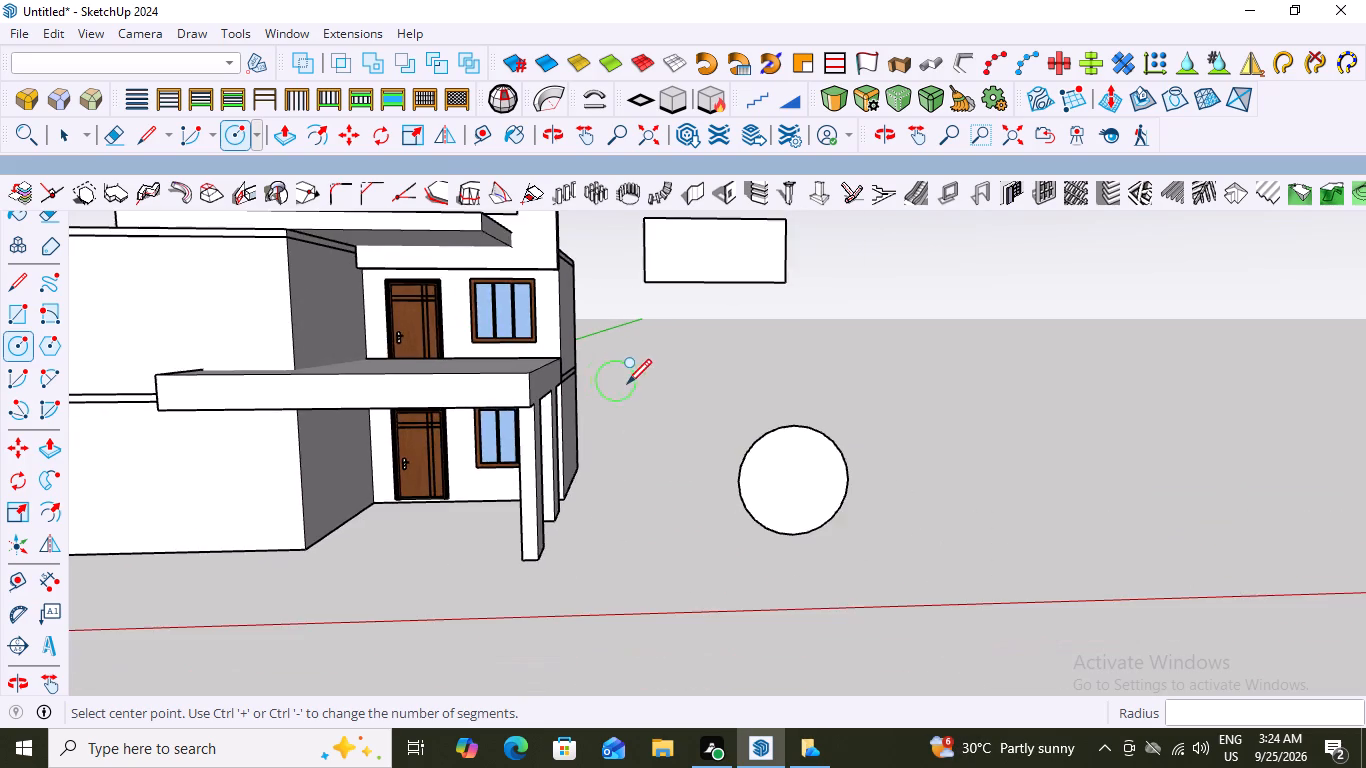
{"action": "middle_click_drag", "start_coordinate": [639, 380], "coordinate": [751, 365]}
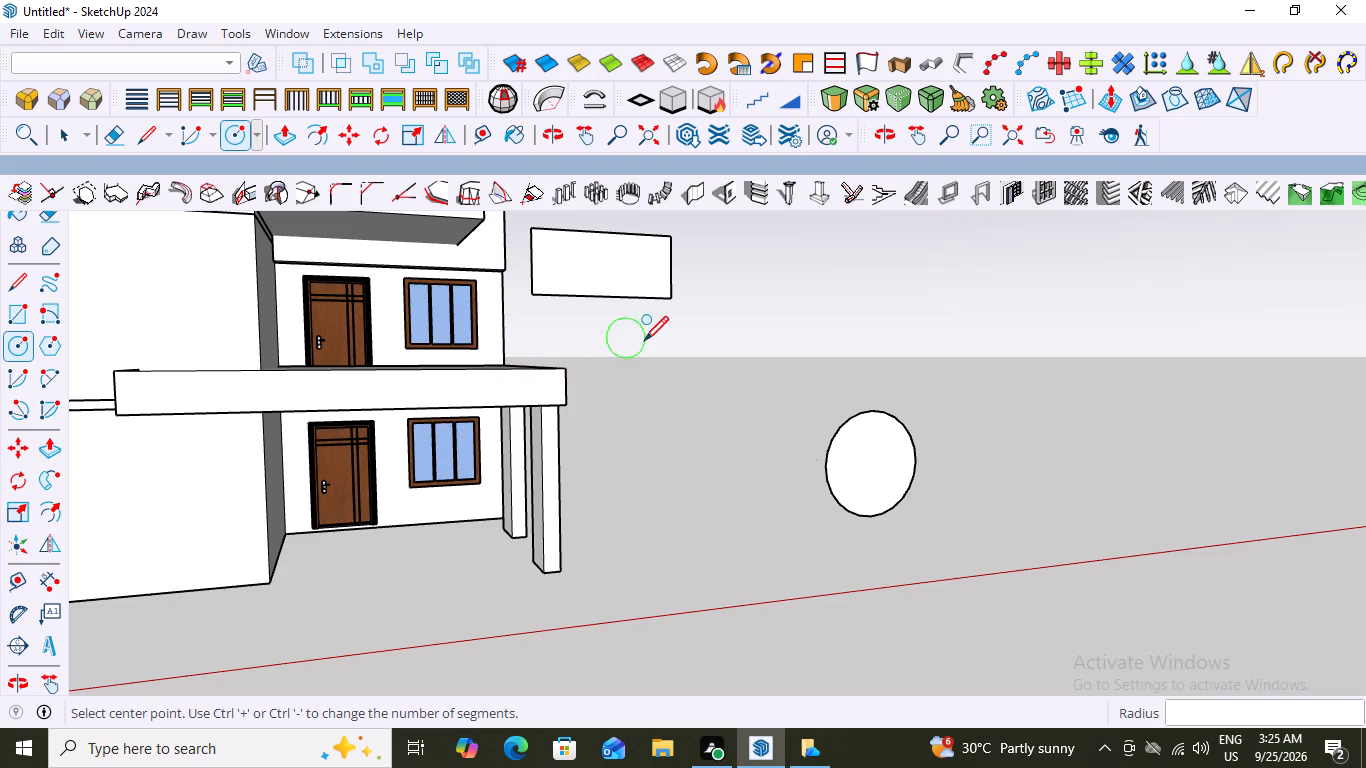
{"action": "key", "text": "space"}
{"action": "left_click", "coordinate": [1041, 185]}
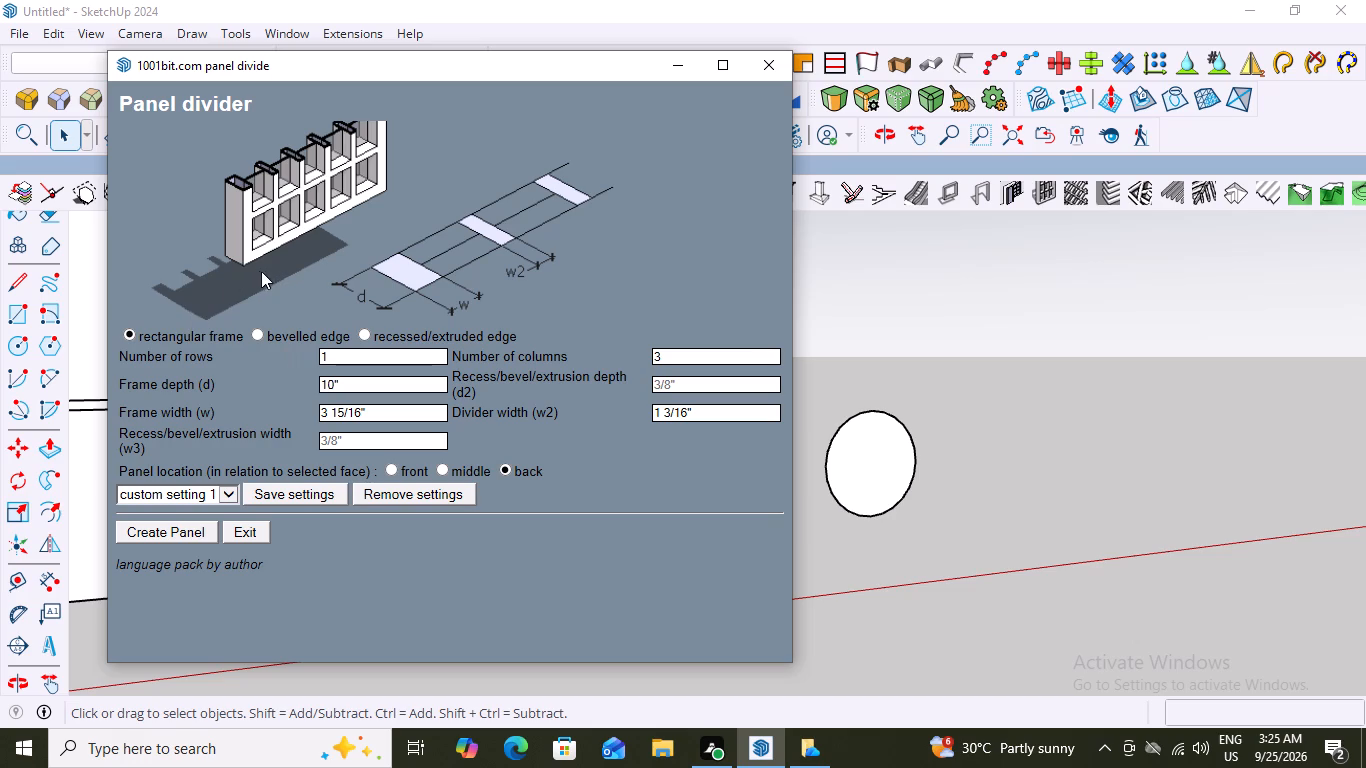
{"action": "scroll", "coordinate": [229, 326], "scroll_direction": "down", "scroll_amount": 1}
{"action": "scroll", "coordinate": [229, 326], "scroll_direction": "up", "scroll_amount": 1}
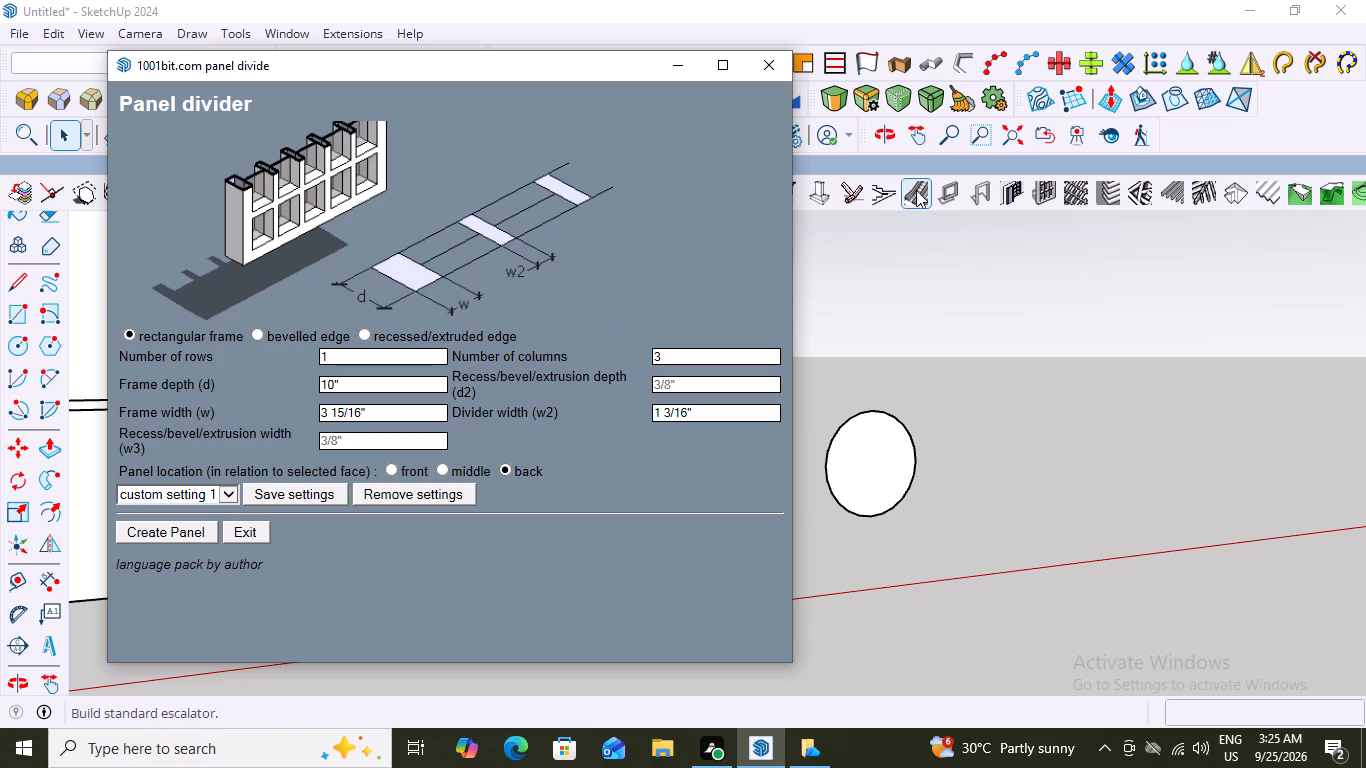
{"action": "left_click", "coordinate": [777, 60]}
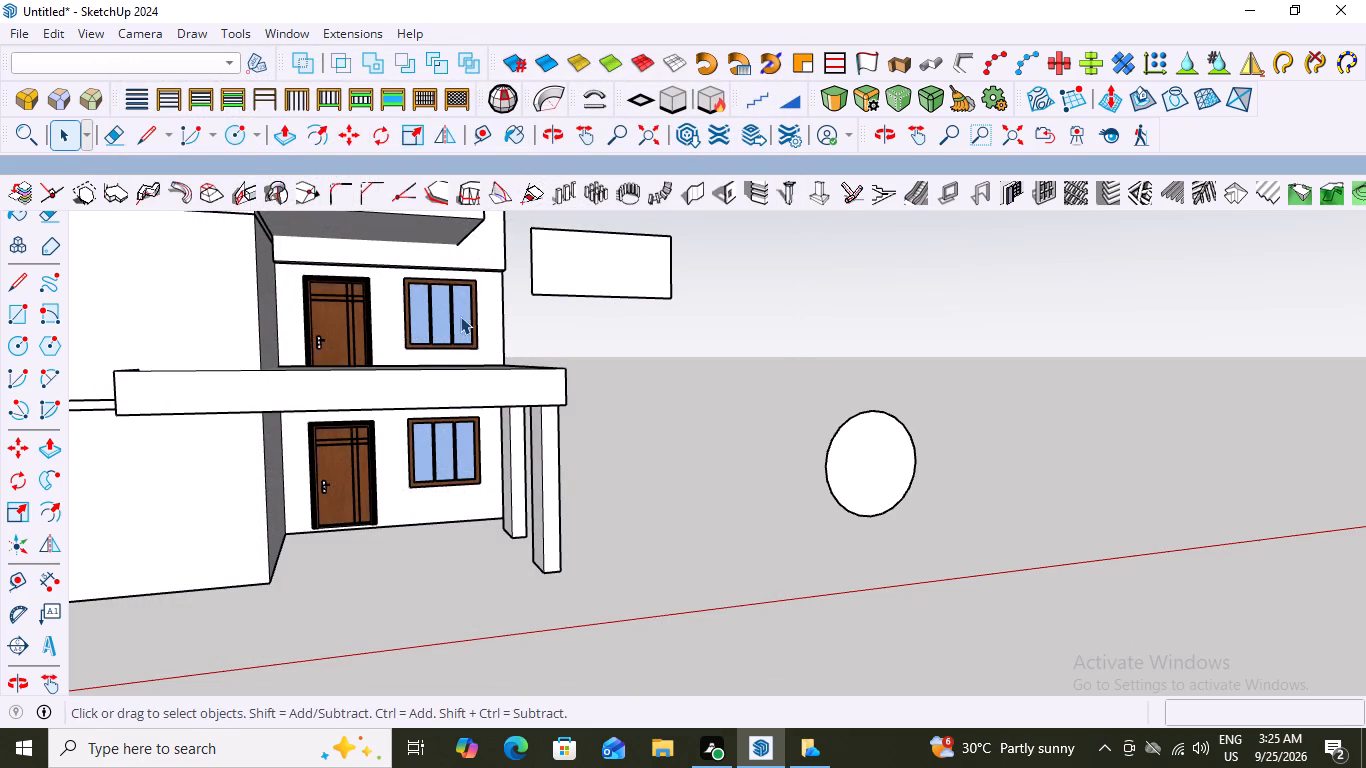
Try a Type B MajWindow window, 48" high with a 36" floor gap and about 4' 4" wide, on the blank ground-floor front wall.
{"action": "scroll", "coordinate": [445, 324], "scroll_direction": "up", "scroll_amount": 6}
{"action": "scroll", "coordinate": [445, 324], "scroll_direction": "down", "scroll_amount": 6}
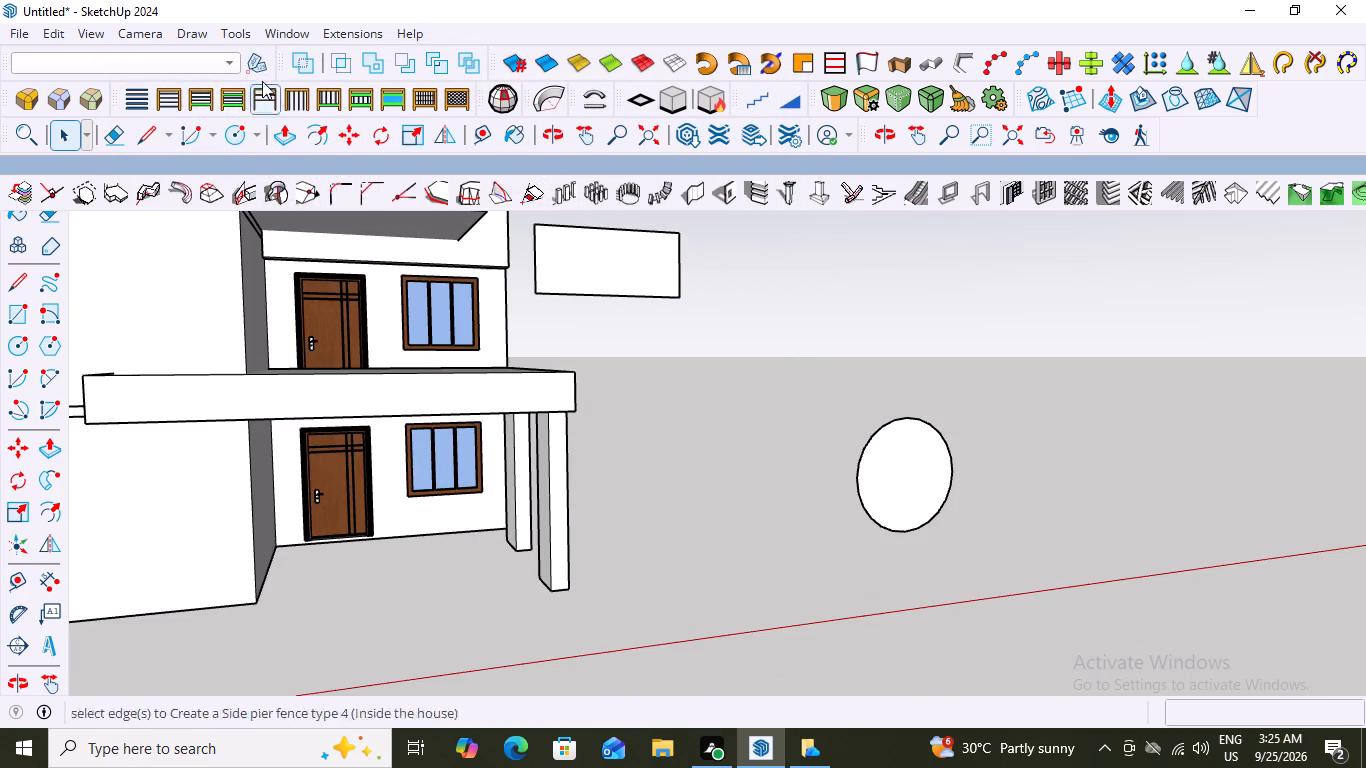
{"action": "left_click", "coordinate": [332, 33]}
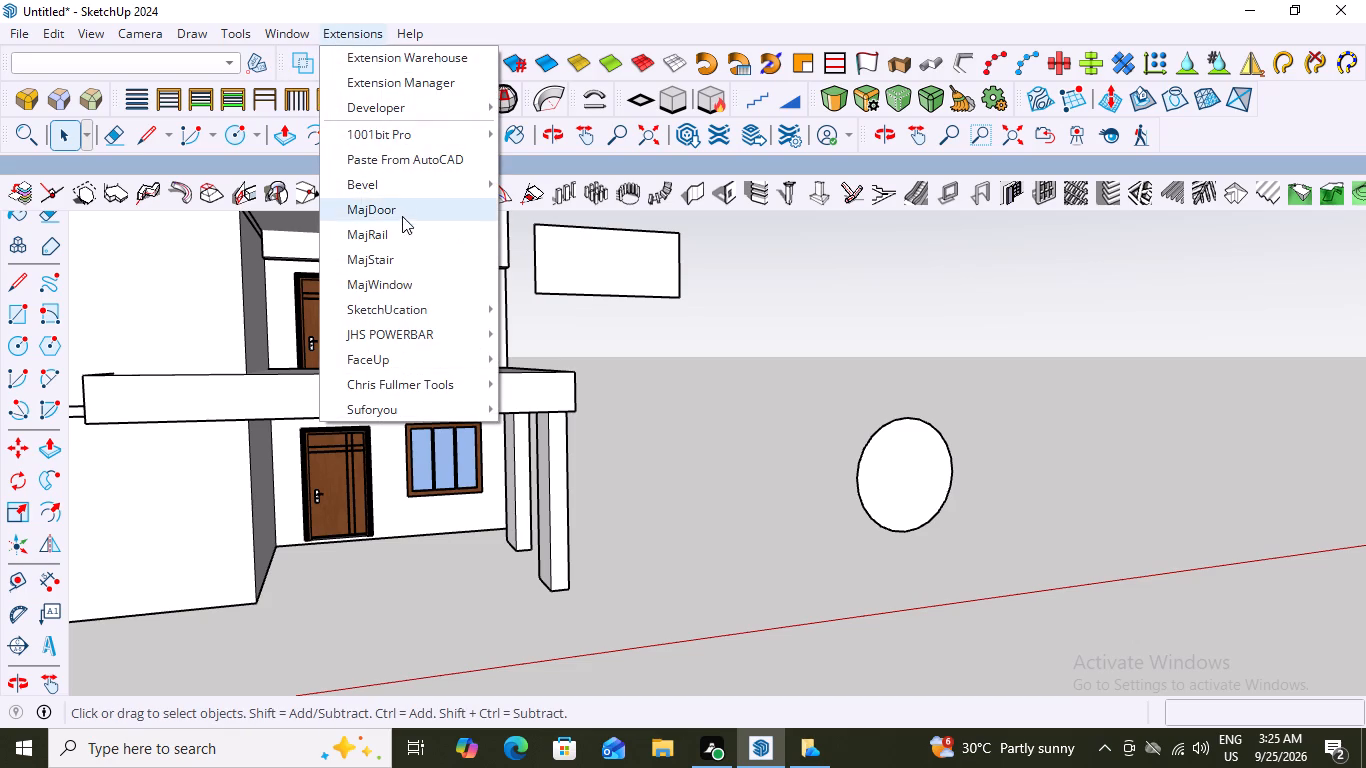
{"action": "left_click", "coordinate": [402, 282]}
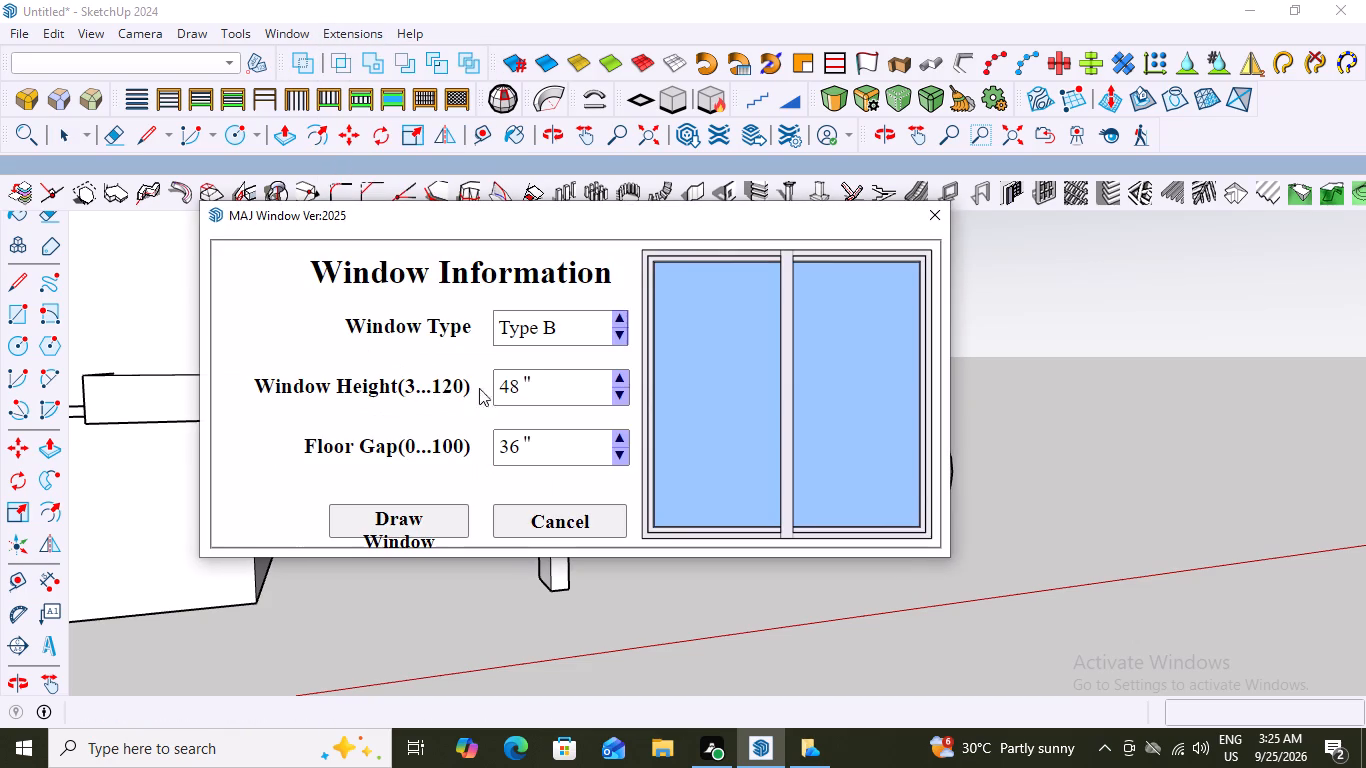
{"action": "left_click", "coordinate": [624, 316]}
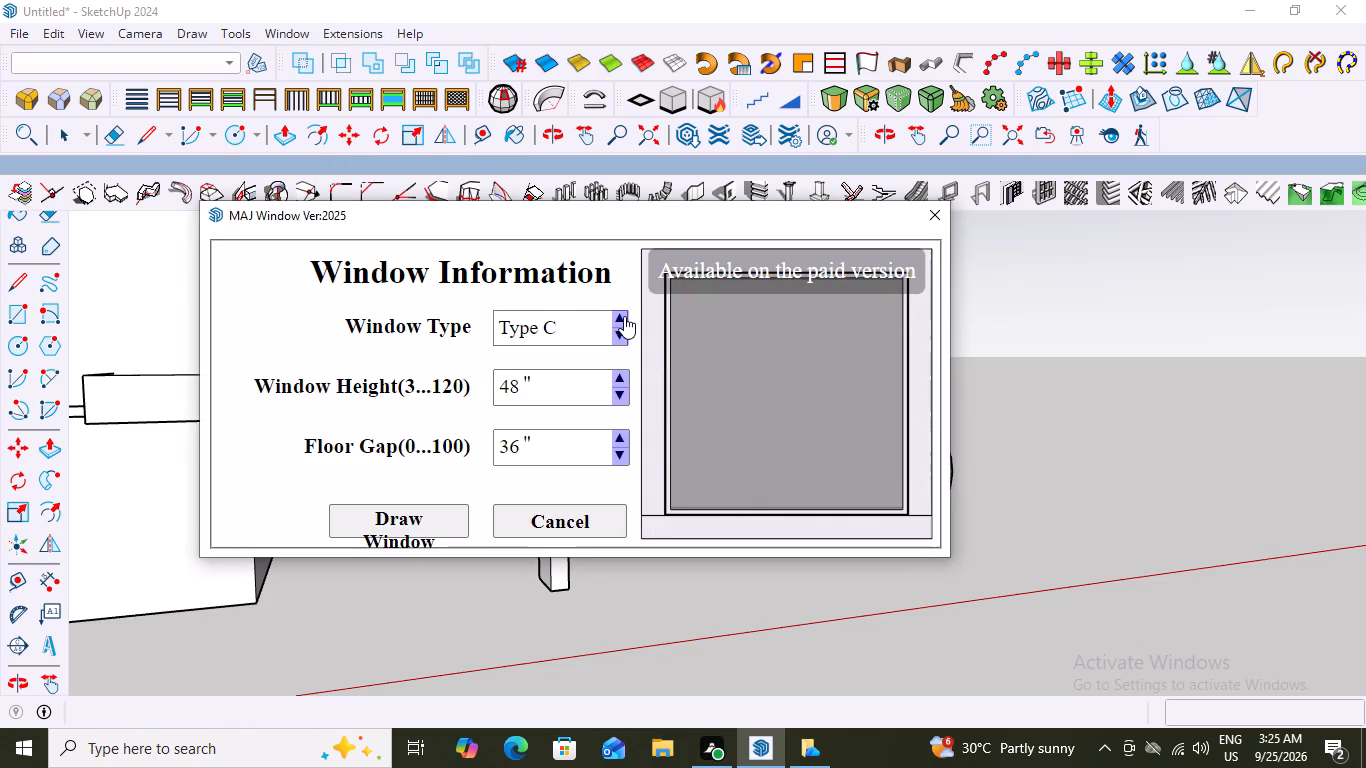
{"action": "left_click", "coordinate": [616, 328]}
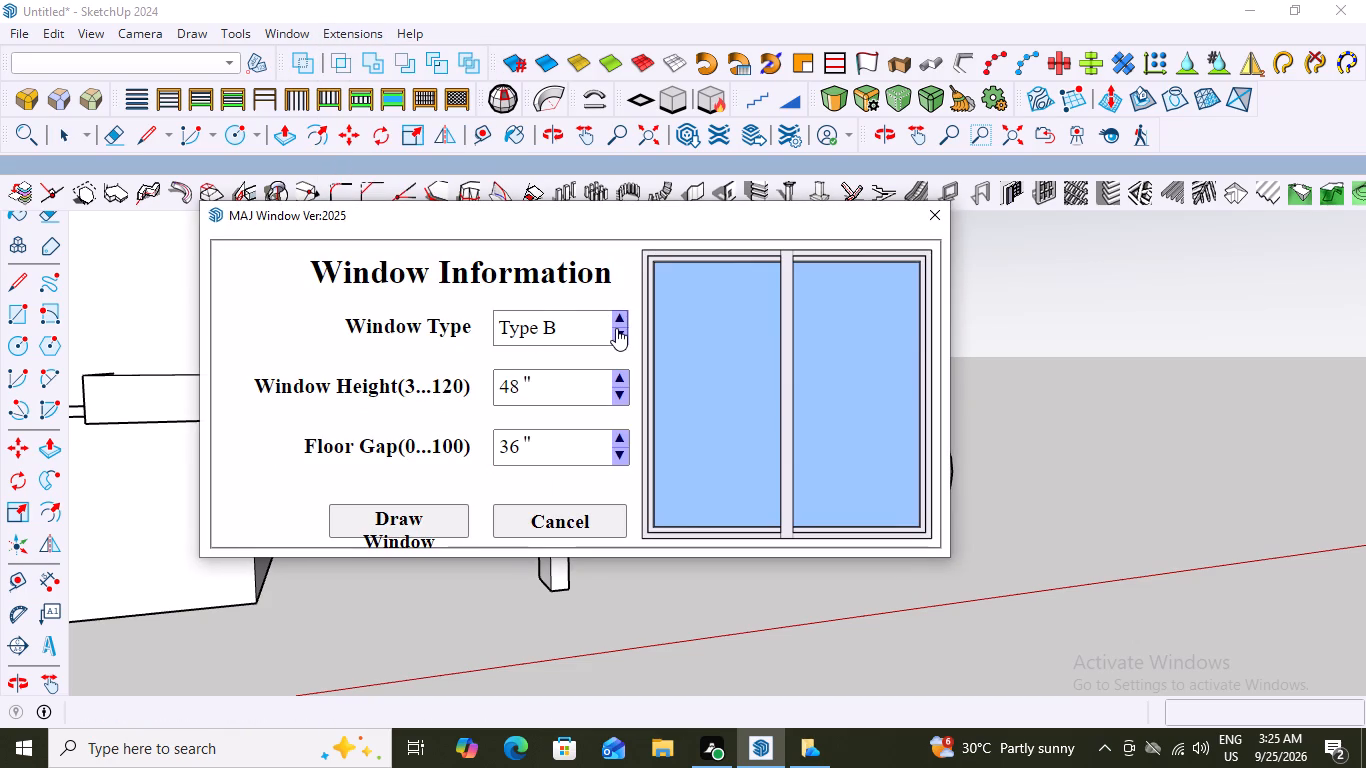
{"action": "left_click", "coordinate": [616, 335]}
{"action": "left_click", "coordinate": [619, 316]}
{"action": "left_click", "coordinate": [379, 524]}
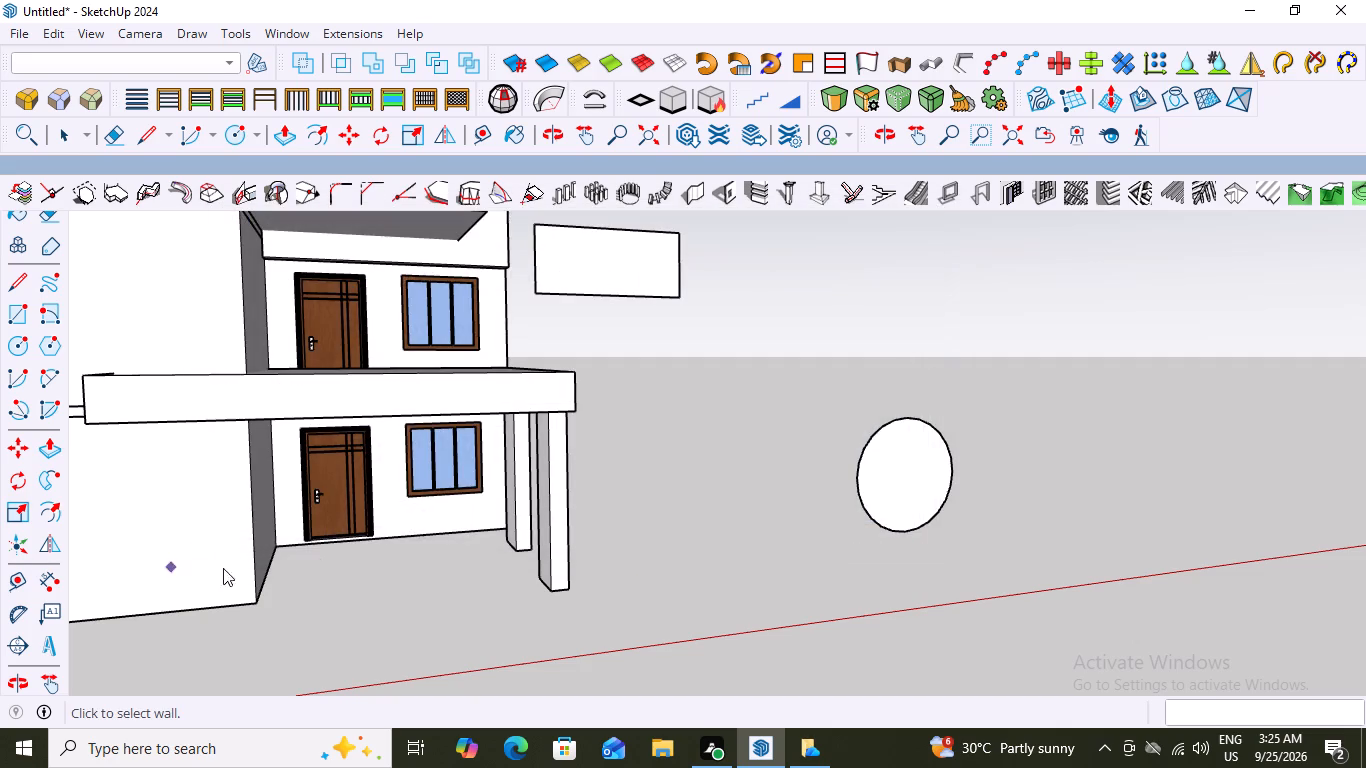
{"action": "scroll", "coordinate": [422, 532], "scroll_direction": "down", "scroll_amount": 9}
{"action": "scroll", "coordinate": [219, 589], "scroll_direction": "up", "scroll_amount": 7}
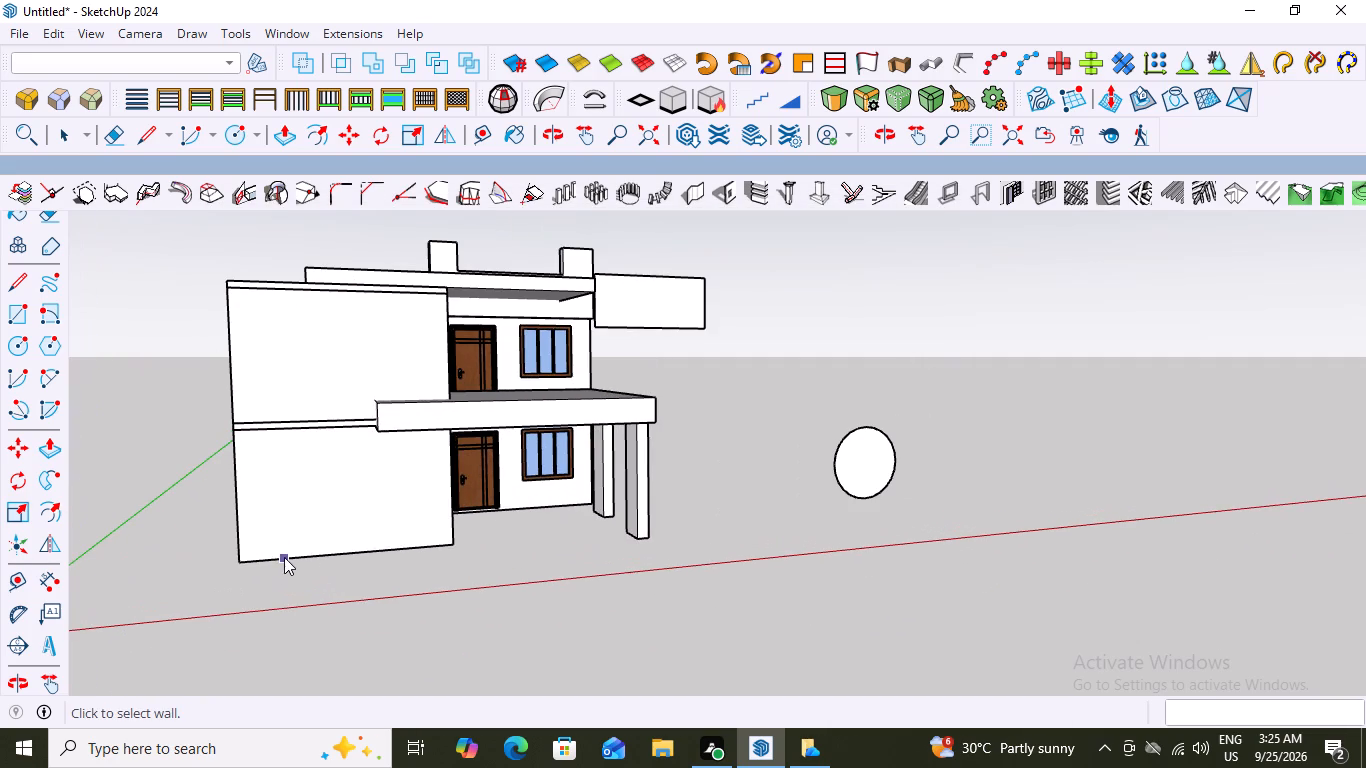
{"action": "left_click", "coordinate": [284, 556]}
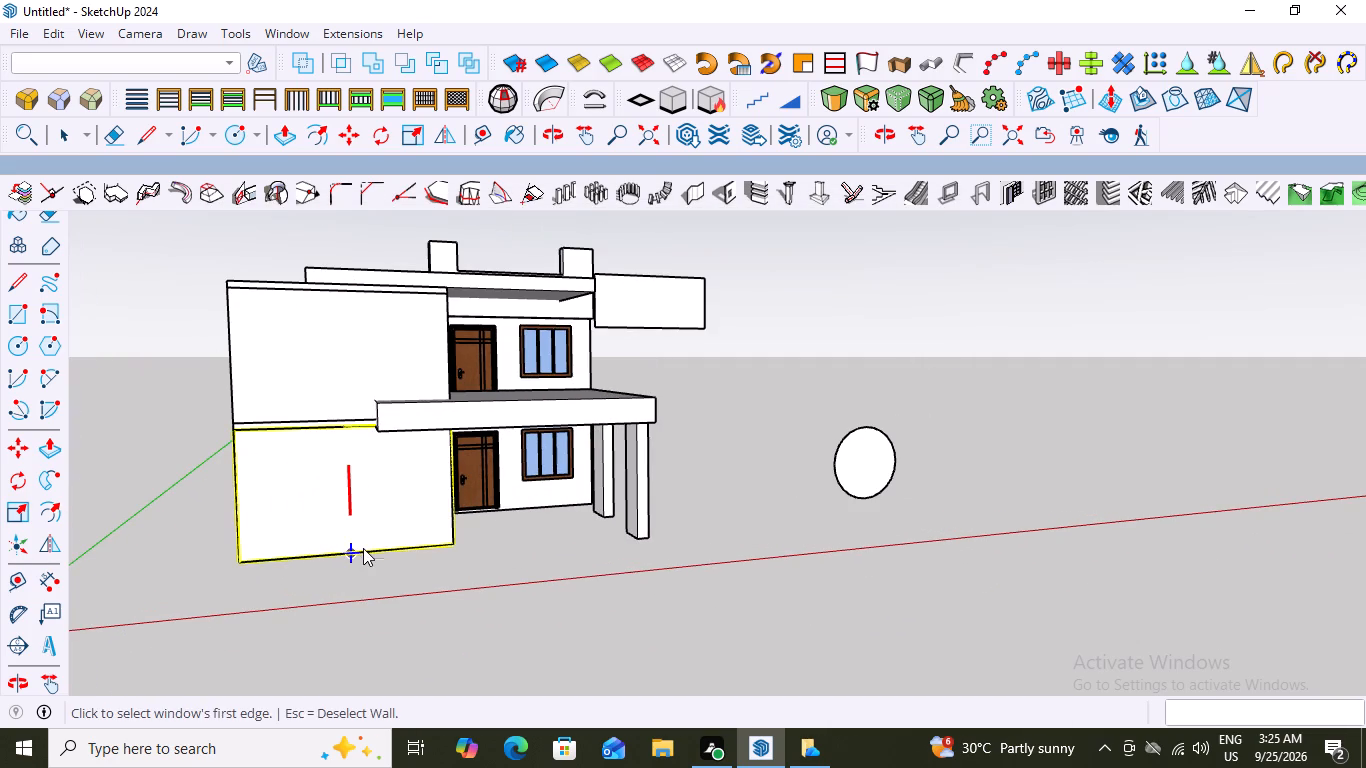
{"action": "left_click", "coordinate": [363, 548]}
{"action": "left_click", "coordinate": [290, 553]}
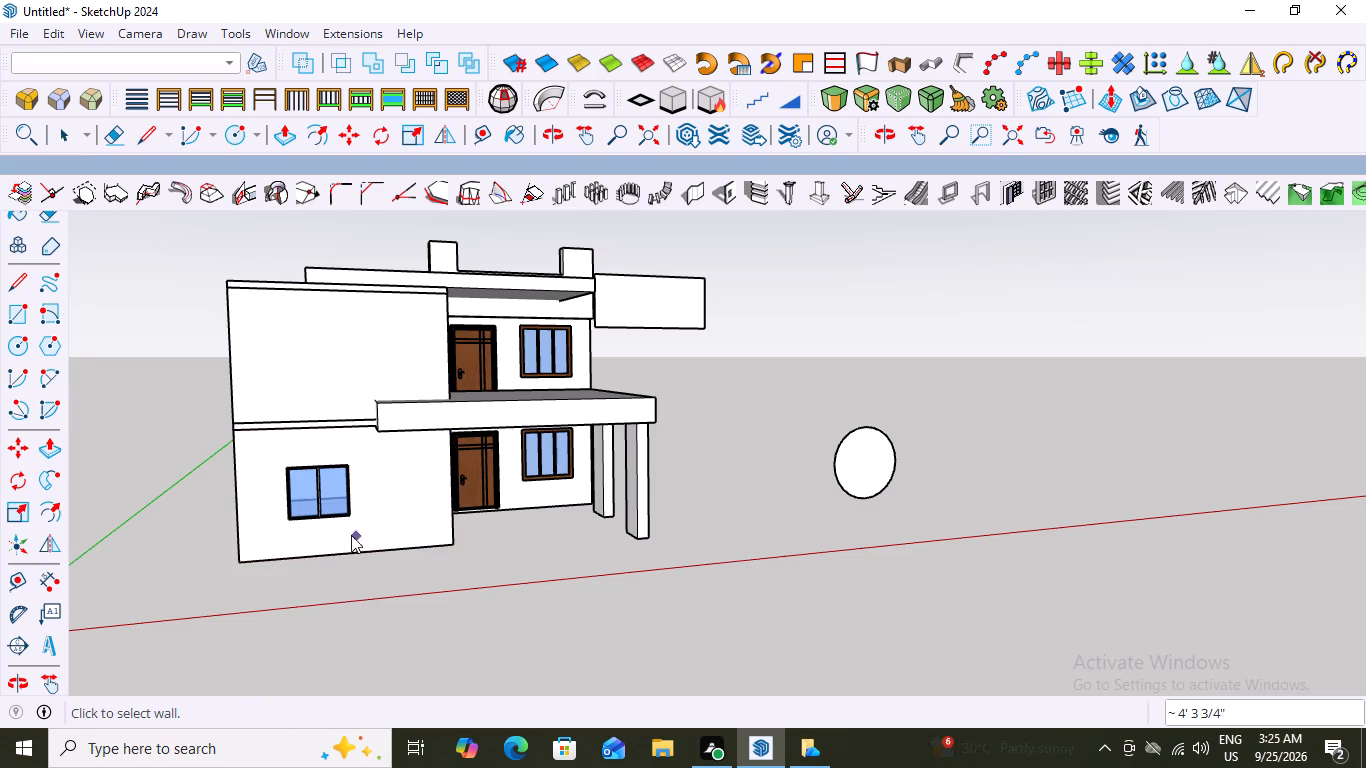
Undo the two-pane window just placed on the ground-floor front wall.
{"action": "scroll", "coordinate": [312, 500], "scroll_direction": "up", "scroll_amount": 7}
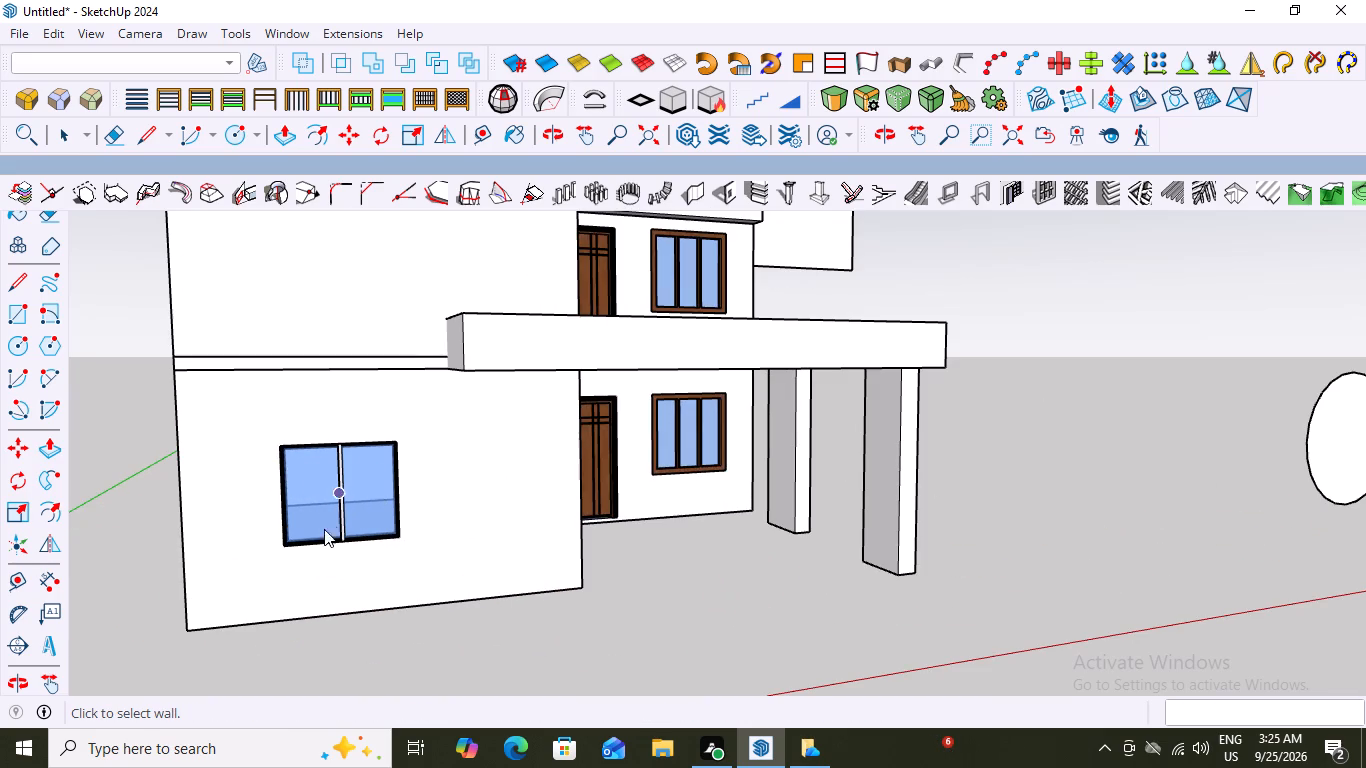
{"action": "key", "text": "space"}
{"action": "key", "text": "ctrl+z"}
Examine the house from the front and above, checking the upper-floor door and window, porch slab, parapet and nearby circle.
{"action": "scroll", "coordinate": [292, 495], "scroll_direction": "down", "scroll_amount": 11}
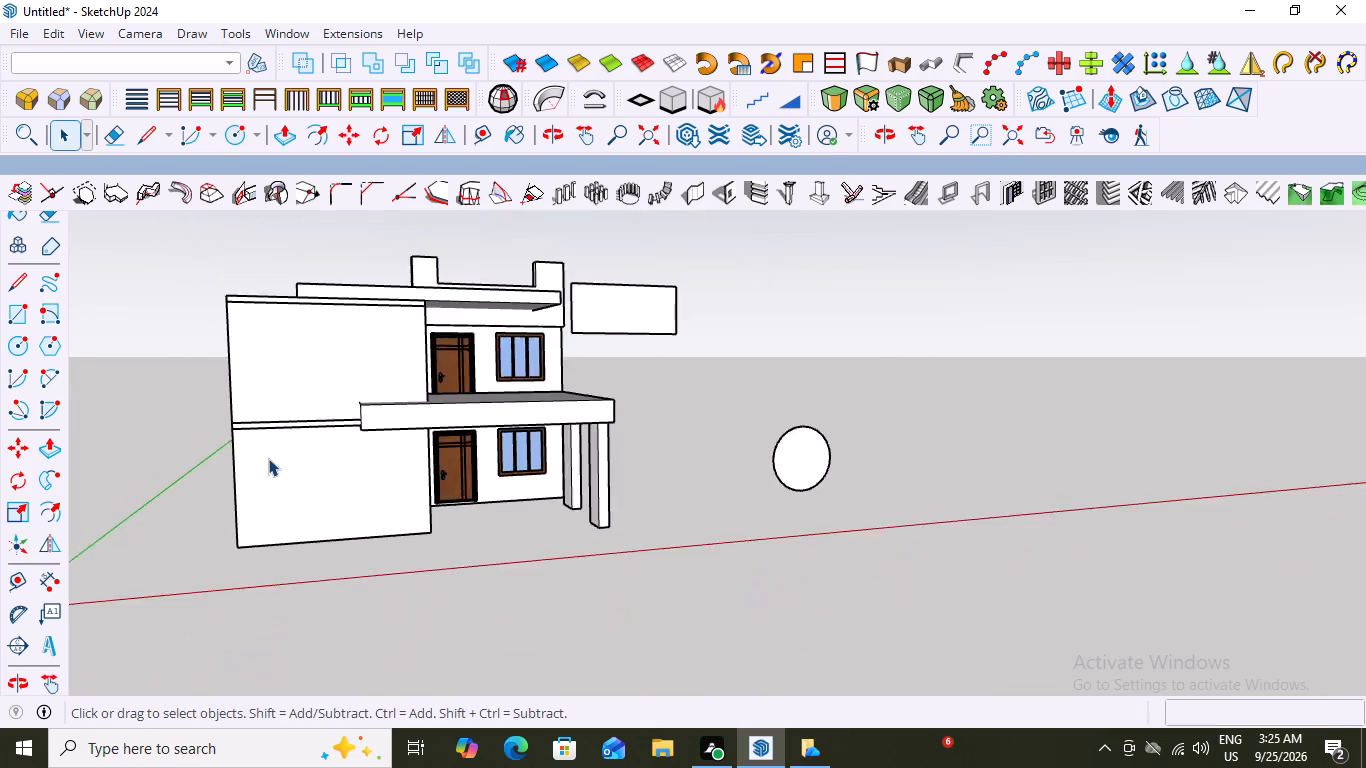
{"action": "scroll", "coordinate": [268, 458], "scroll_direction": "down", "scroll_amount": 3}
{"action": "scroll", "coordinate": [603, 426], "scroll_direction": "up", "scroll_amount": 3}
{"action": "scroll", "coordinate": [434, 354], "scroll_direction": "up", "scroll_amount": 4}
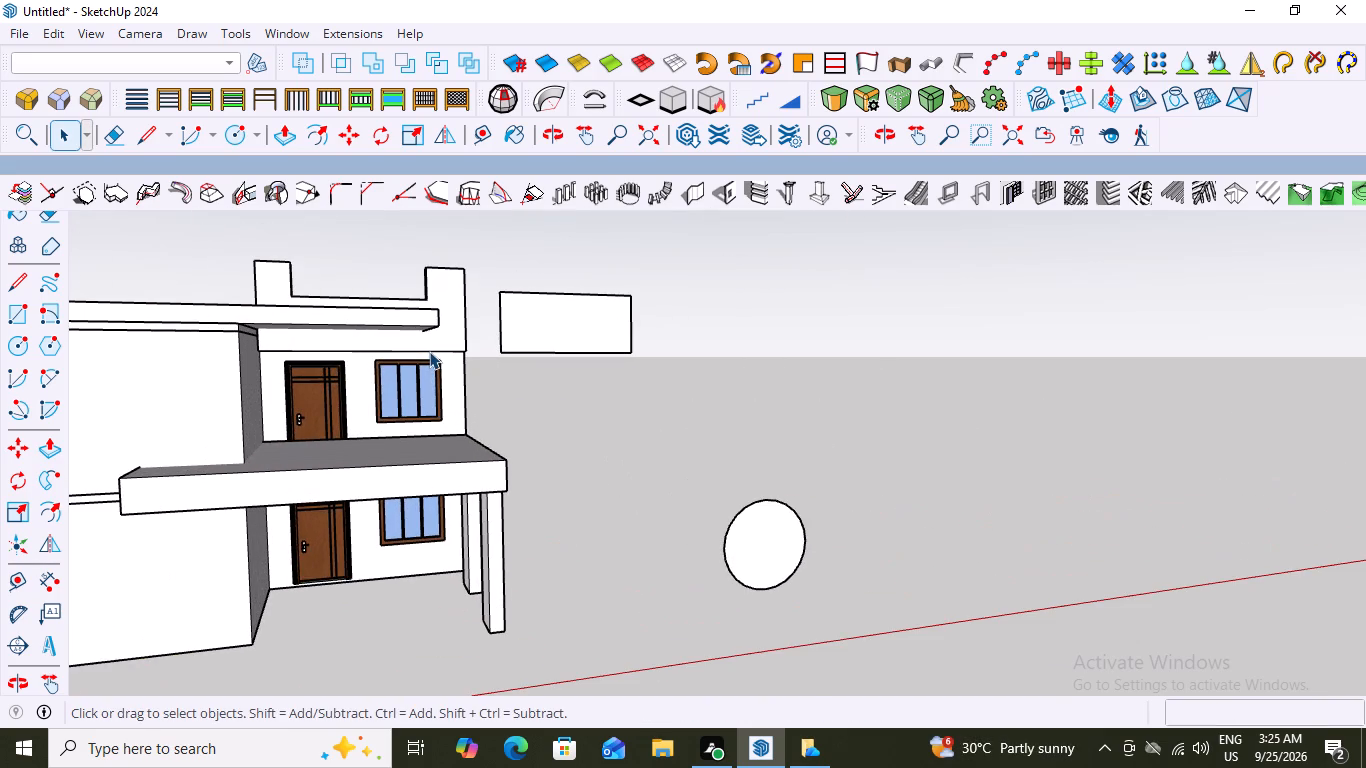
{"action": "middle_click_drag", "start_coordinate": [364, 383], "coordinate": [355, 426]}
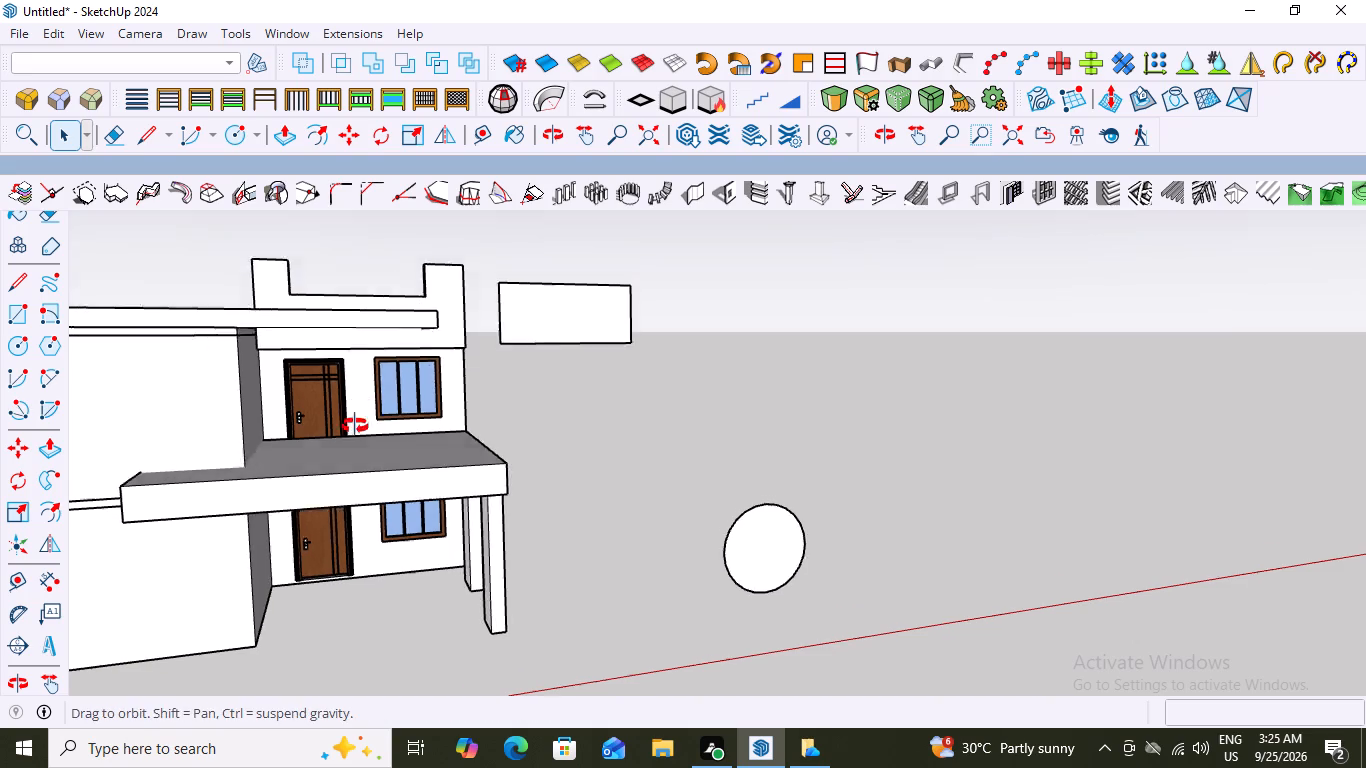
{"action": "middle_click_drag", "start_coordinate": [355, 426], "coordinate": [323, 493]}
{"action": "scroll", "coordinate": [397, 388], "scroll_direction": "up", "scroll_amount": 2}
{"action": "scroll", "coordinate": [449, 368], "scroll_direction": "down", "scroll_amount": 6}
{"action": "middle_click_drag", "start_coordinate": [371, 358], "coordinate": [424, 297]}
{"action": "scroll", "coordinate": [409, 334], "scroll_direction": "up", "scroll_amount": 1}
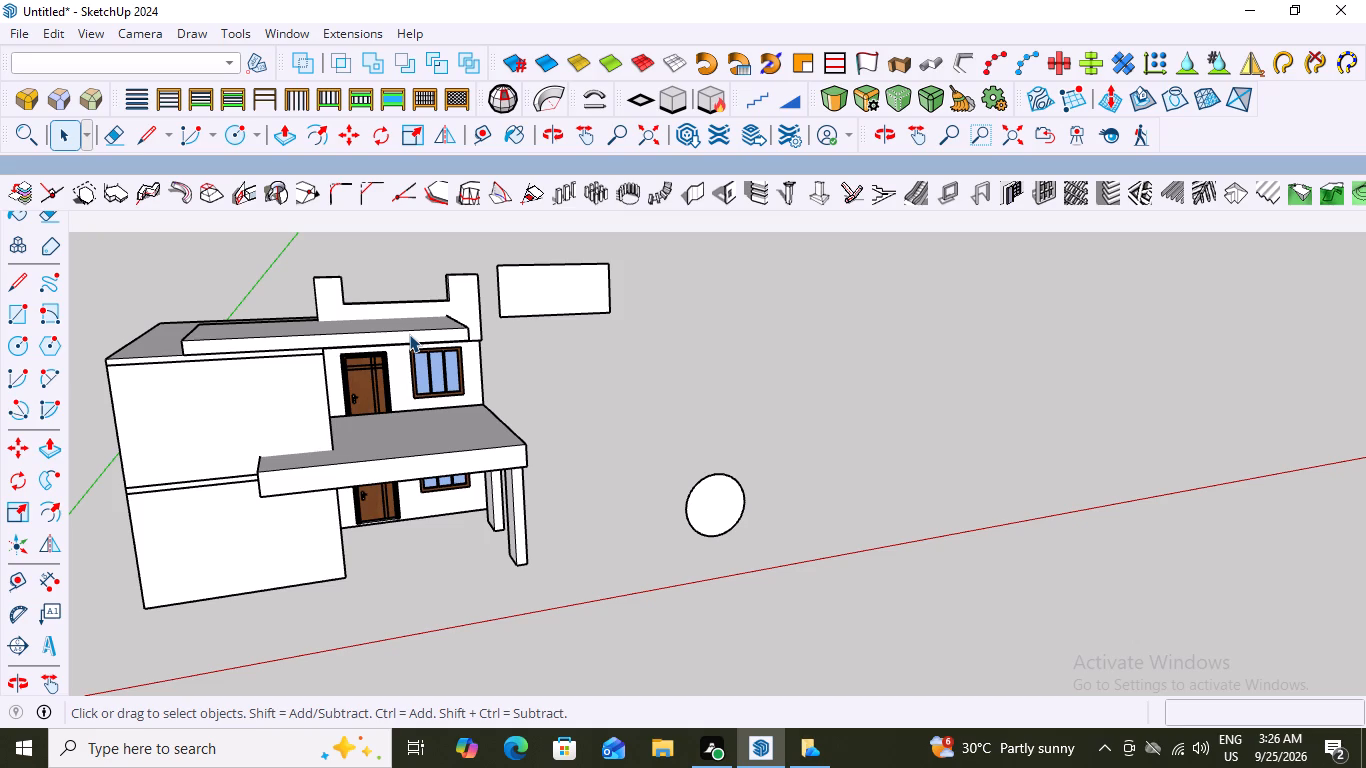
{"action": "scroll", "coordinate": [409, 334], "scroll_direction": "up", "scroll_amount": 3}
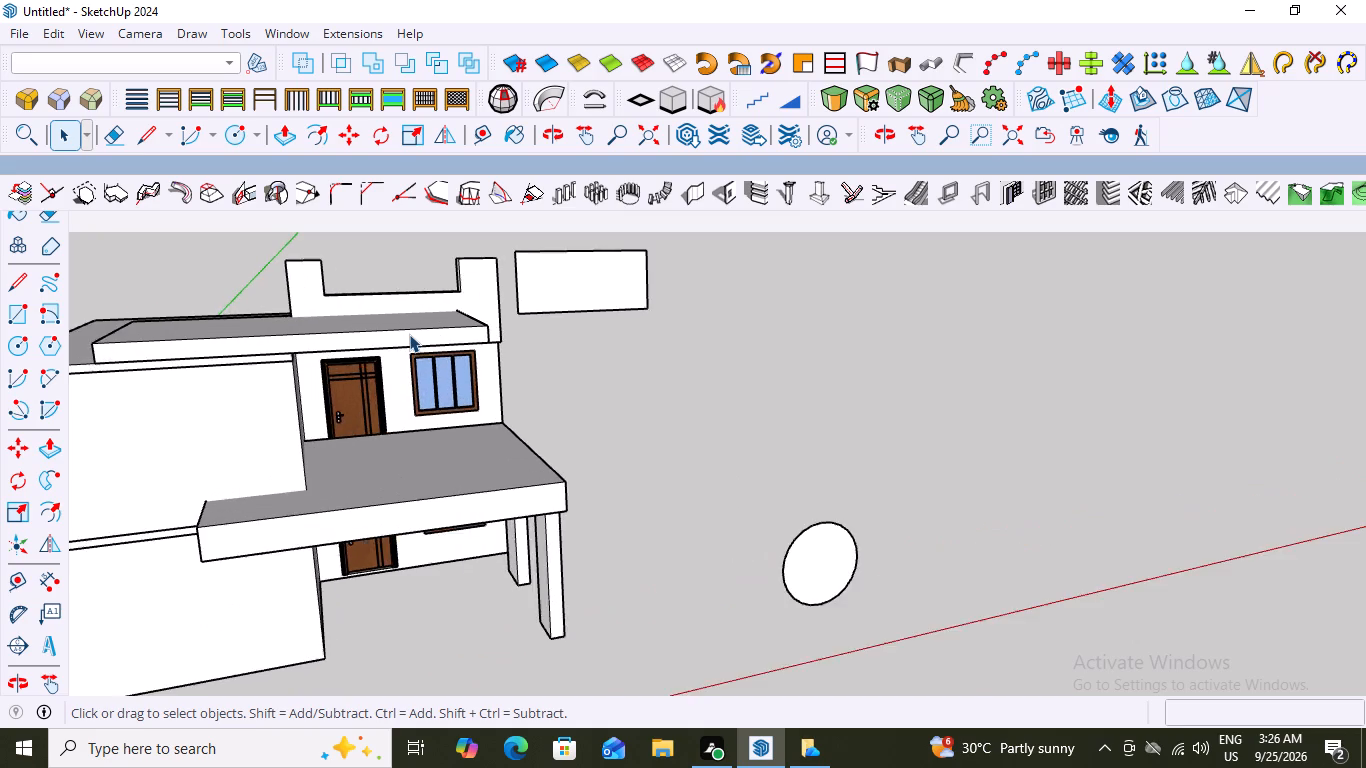
{"action": "scroll", "coordinate": [409, 334], "scroll_direction": "up", "scroll_amount": 9}
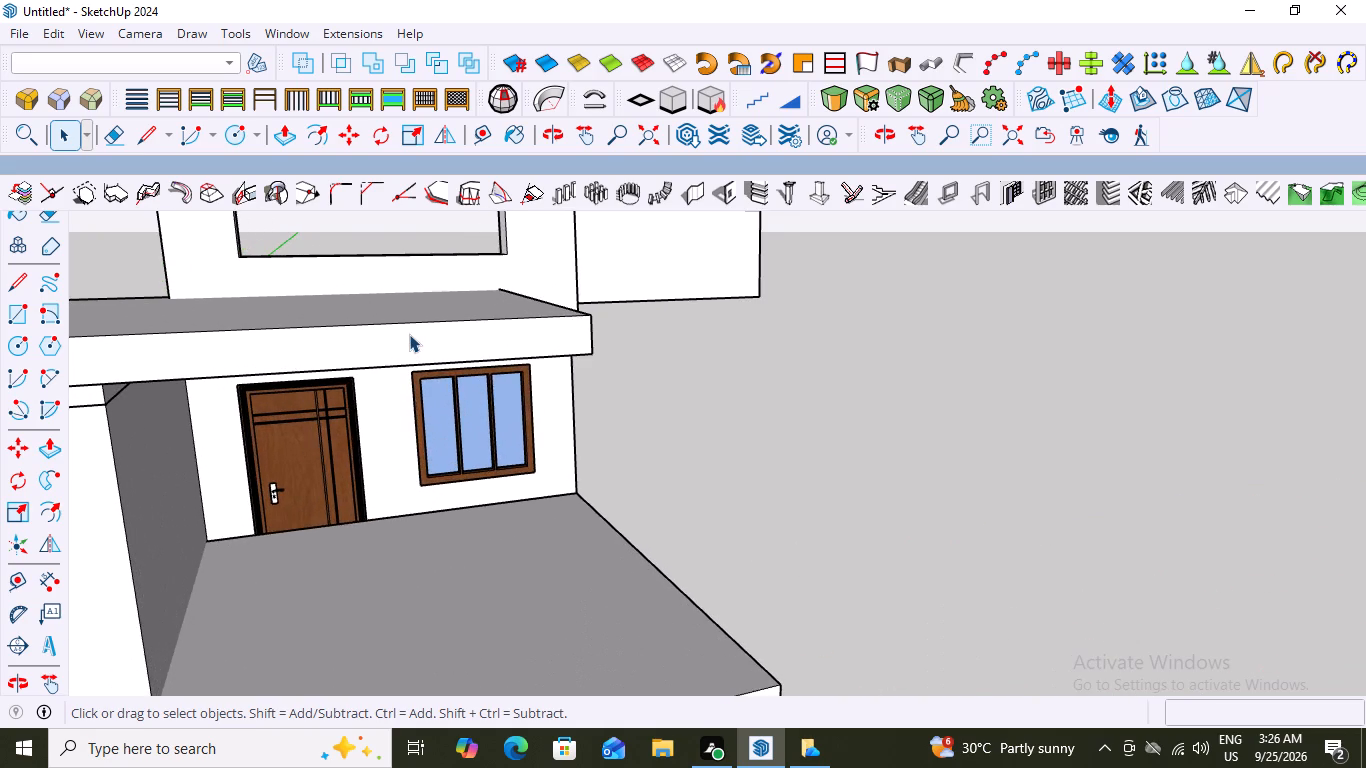
{"action": "scroll", "coordinate": [409, 334], "scroll_direction": "up", "scroll_amount": 2}
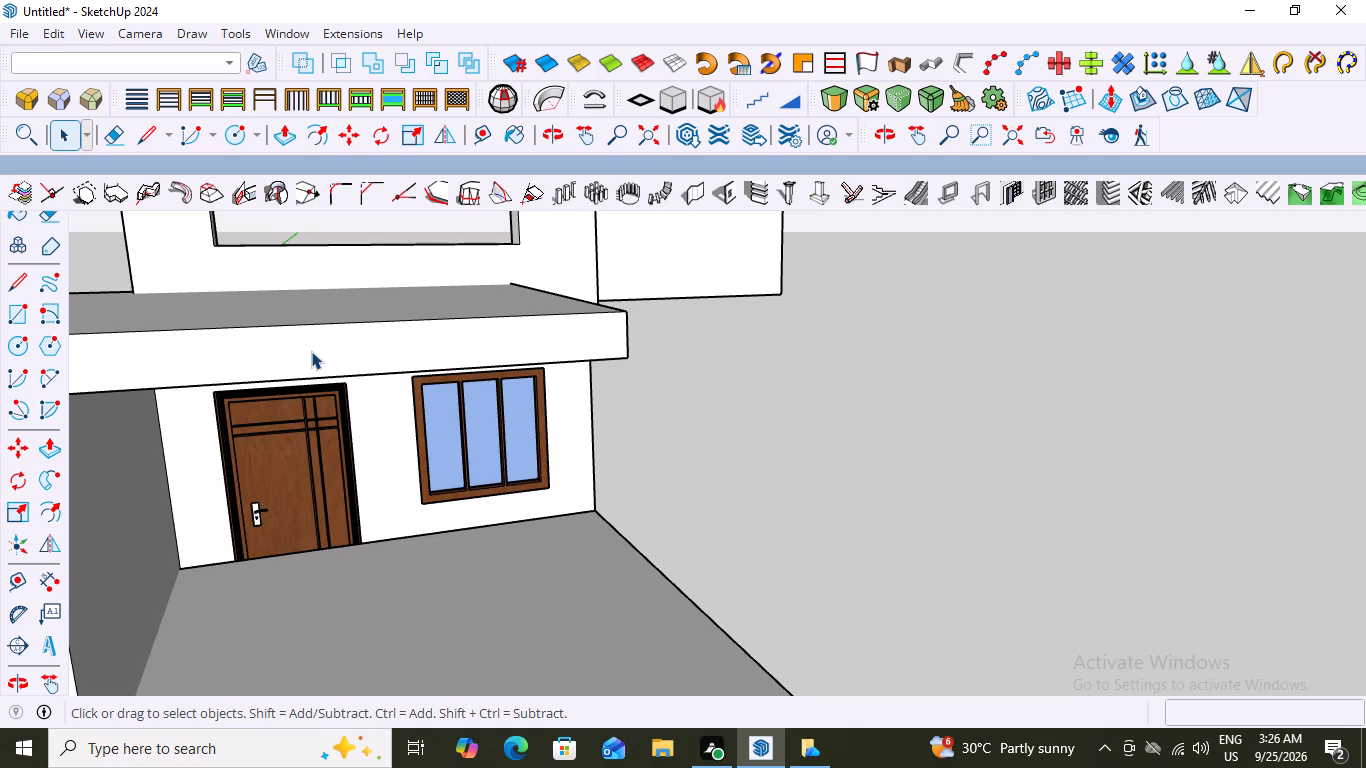
{"action": "scroll", "coordinate": [311, 351], "scroll_direction": "down", "scroll_amount": 3}
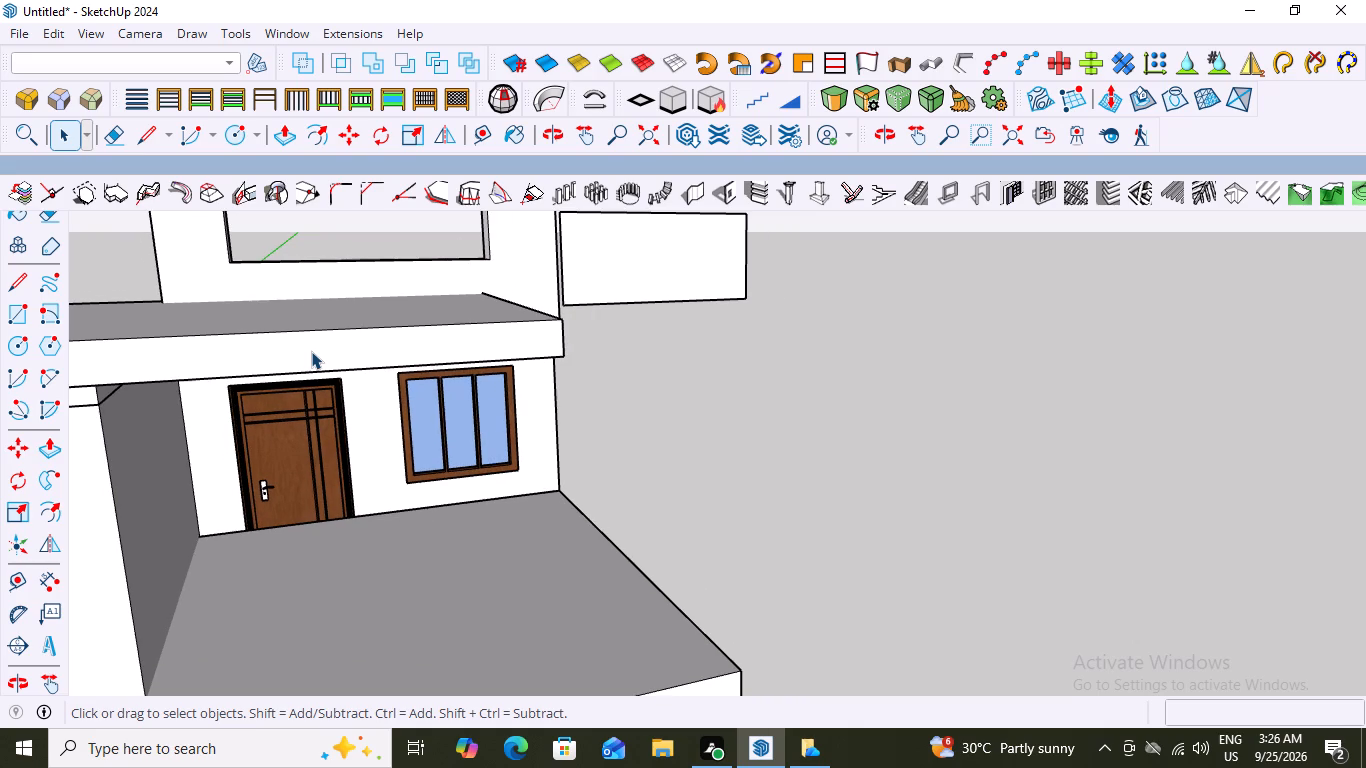
{"action": "scroll", "coordinate": [256, 384], "scroll_direction": "down", "scroll_amount": 2}
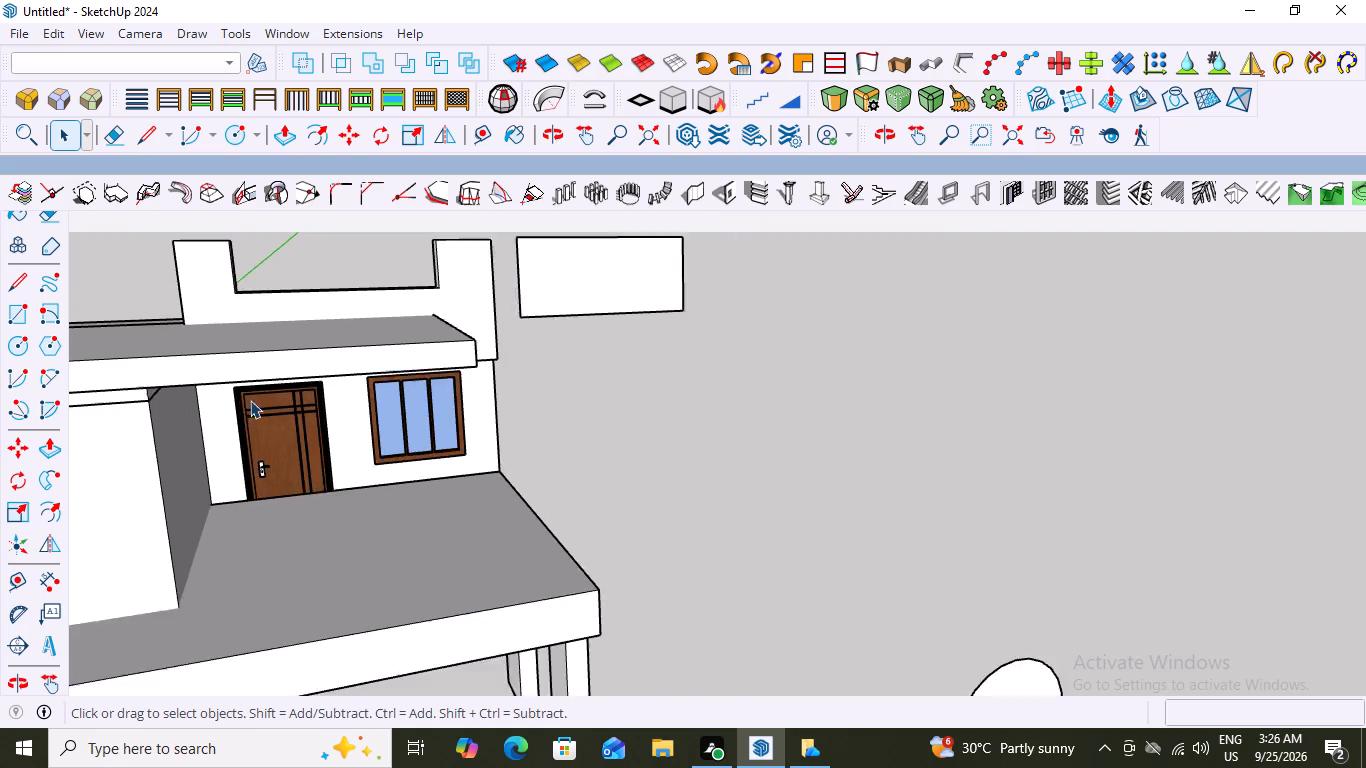
{"action": "scroll", "coordinate": [250, 400], "scroll_direction": "down", "scroll_amount": 3}
{"action": "scroll", "coordinate": [329, 357], "scroll_direction": "down", "scroll_amount": 7}
{"action": "middle_click_drag", "start_coordinate": [245, 430], "coordinate": [155, 425]}
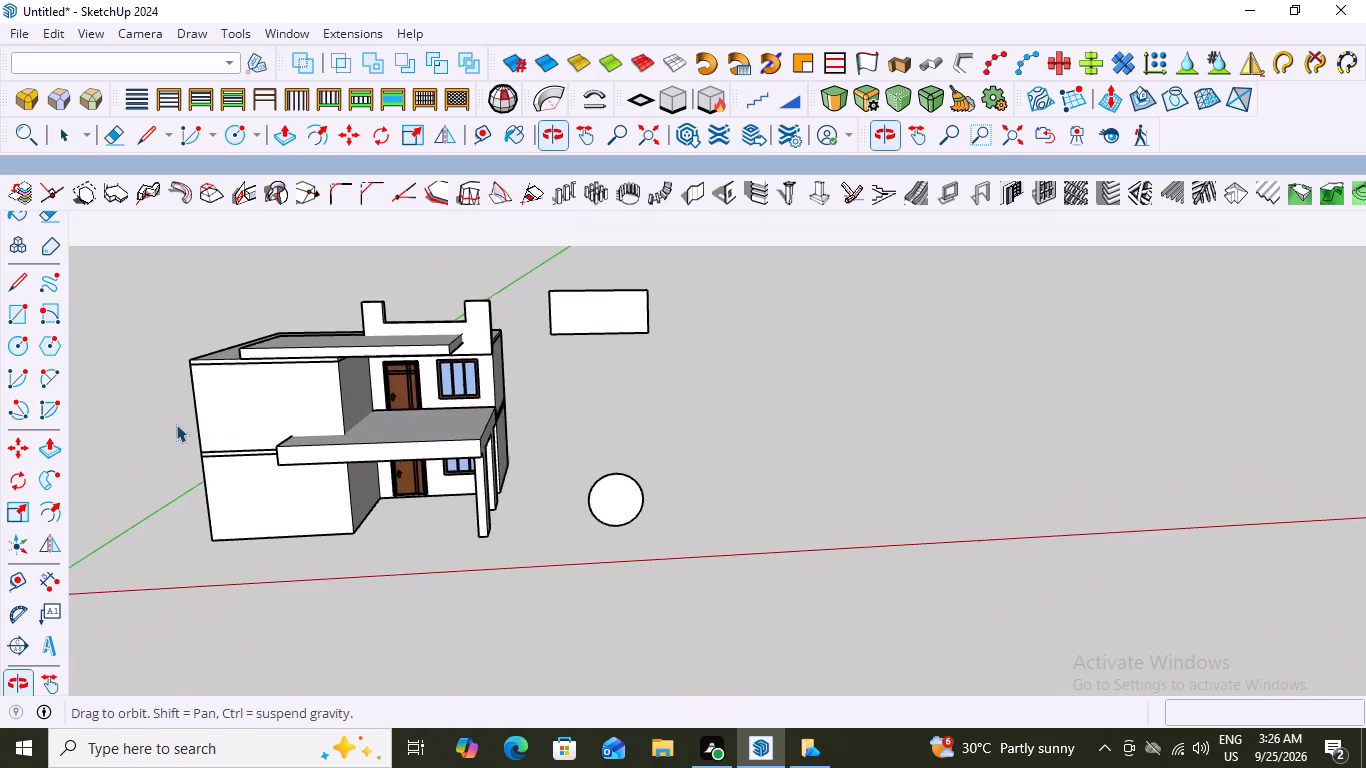
{"action": "scroll", "coordinate": [309, 399], "scroll_direction": "up", "scroll_amount": 9}
{"action": "scroll", "coordinate": [467, 386], "scroll_direction": "down", "scroll_amount": 7}
{"action": "middle_click_drag", "start_coordinate": [498, 368], "coordinate": [545, 321]}
{"action": "scroll", "coordinate": [475, 377], "scroll_direction": "up", "scroll_amount": 6}
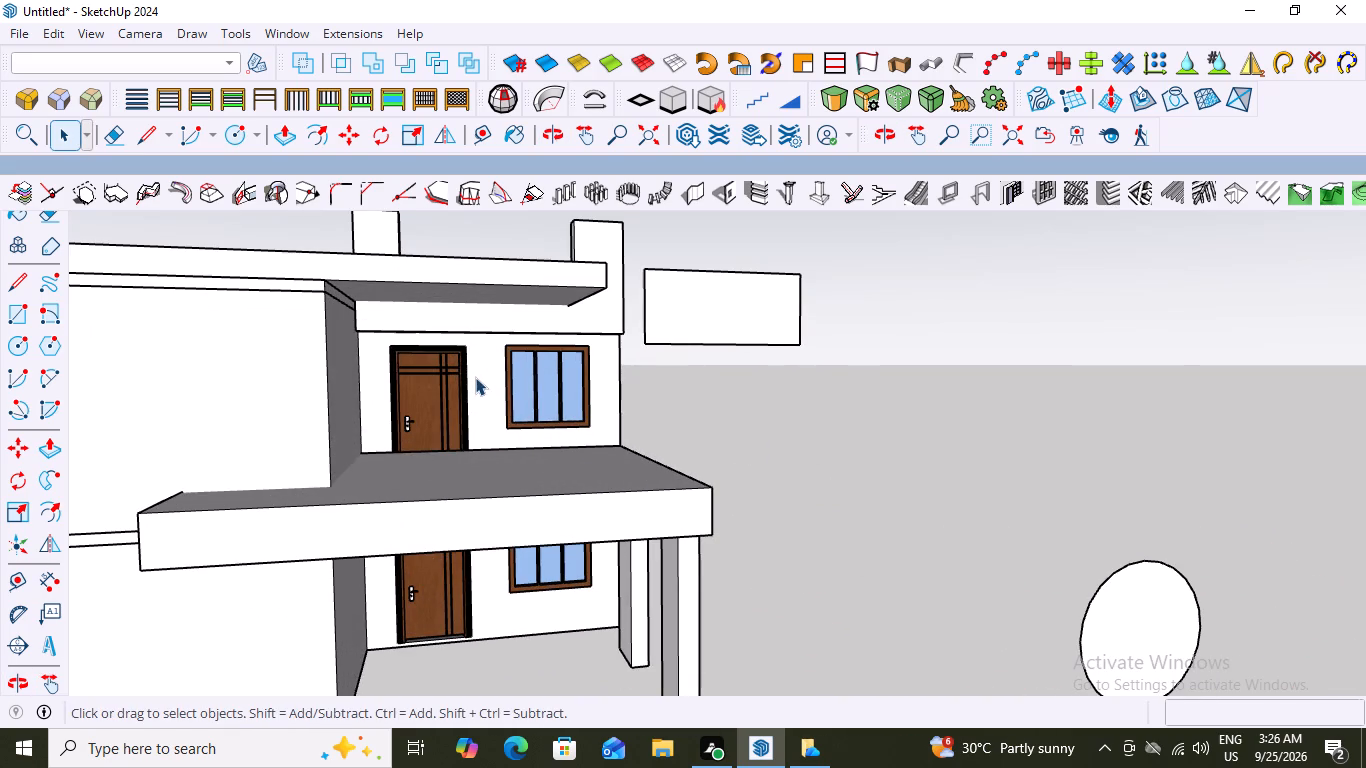
{"action": "scroll", "coordinate": [475, 377], "scroll_direction": "down", "scroll_amount": 6}
{"action": "middle_click_drag", "start_coordinate": [654, 440], "coordinate": [623, 453]}
{"action": "scroll", "coordinate": [693, 480], "scroll_direction": "up", "scroll_amount": 4}
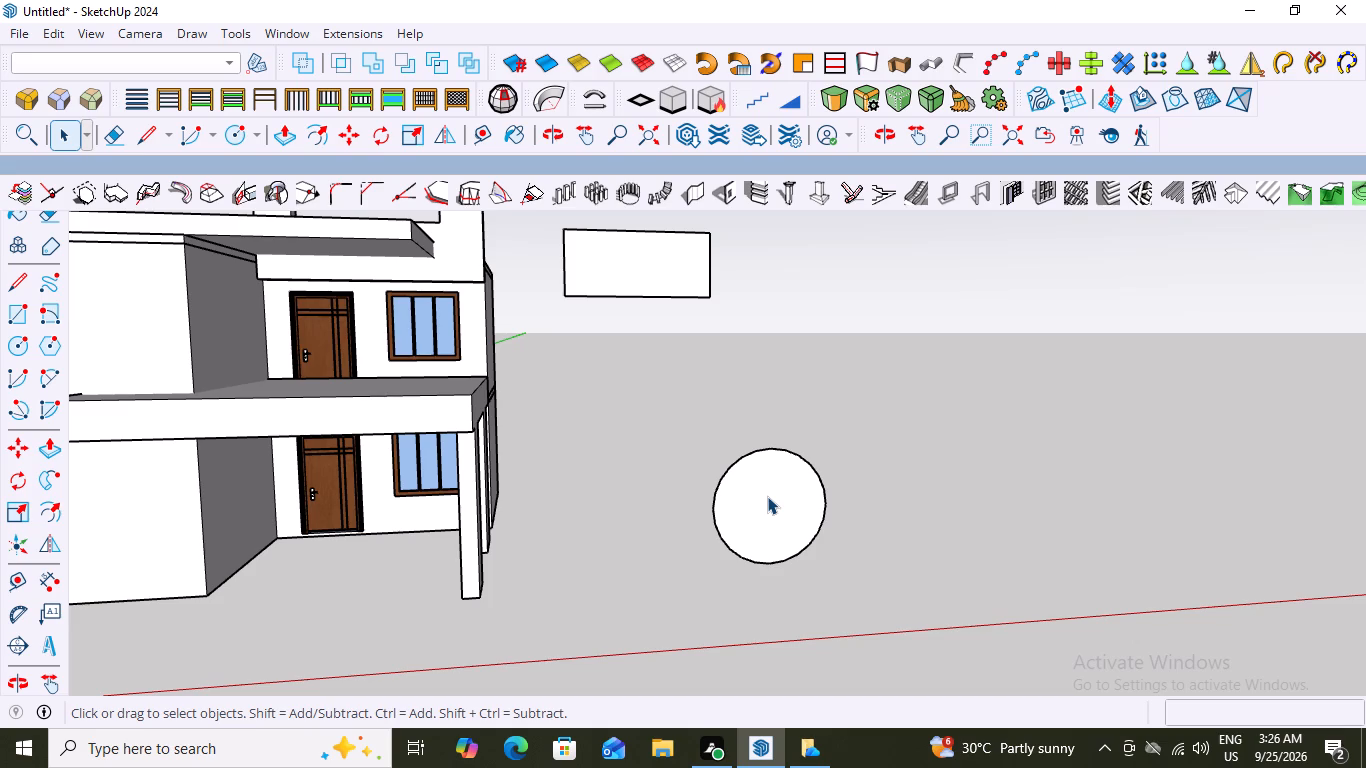
Delete the face inside the circle beside the porch, keeping only its outline.
{"action": "scroll", "coordinate": [767, 496], "scroll_direction": "down", "scroll_amount": 8}
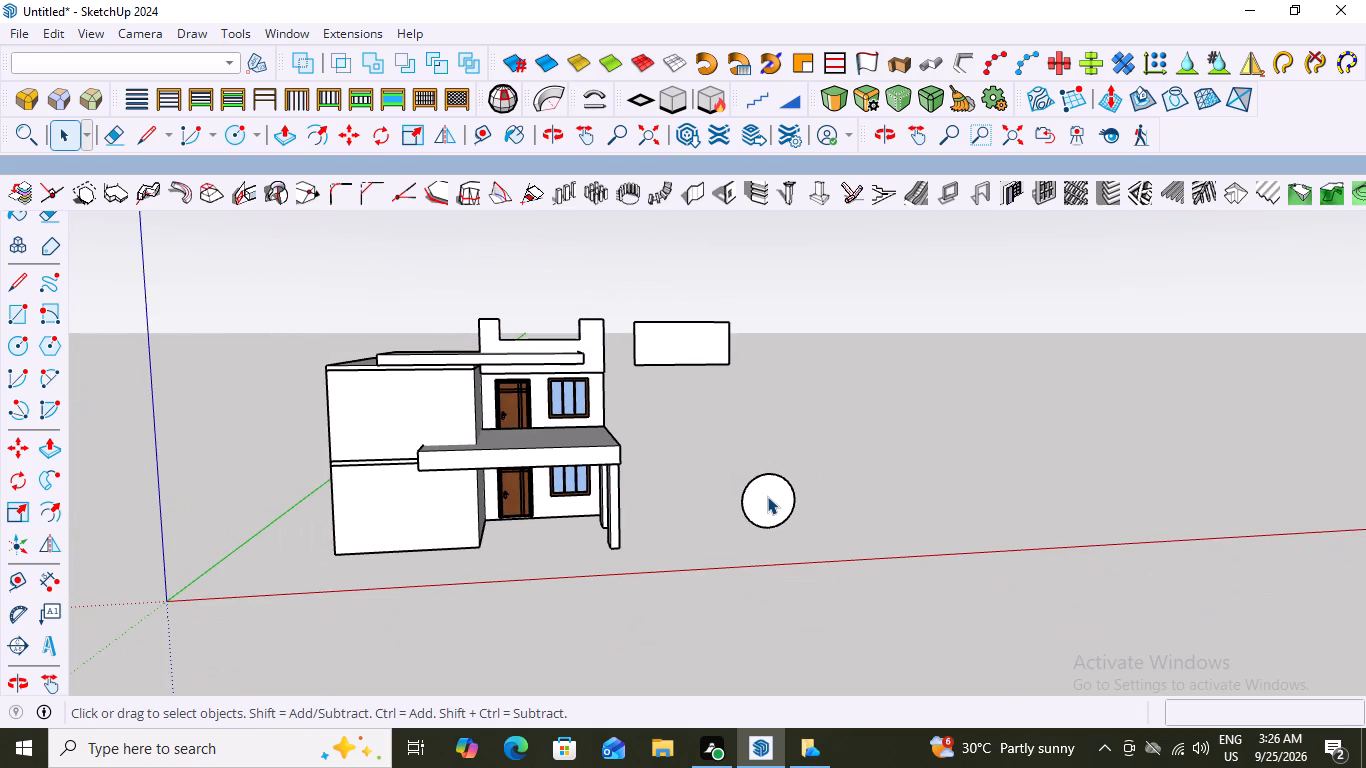
{"action": "scroll", "coordinate": [767, 496], "scroll_direction": "up", "scroll_amount": 2}
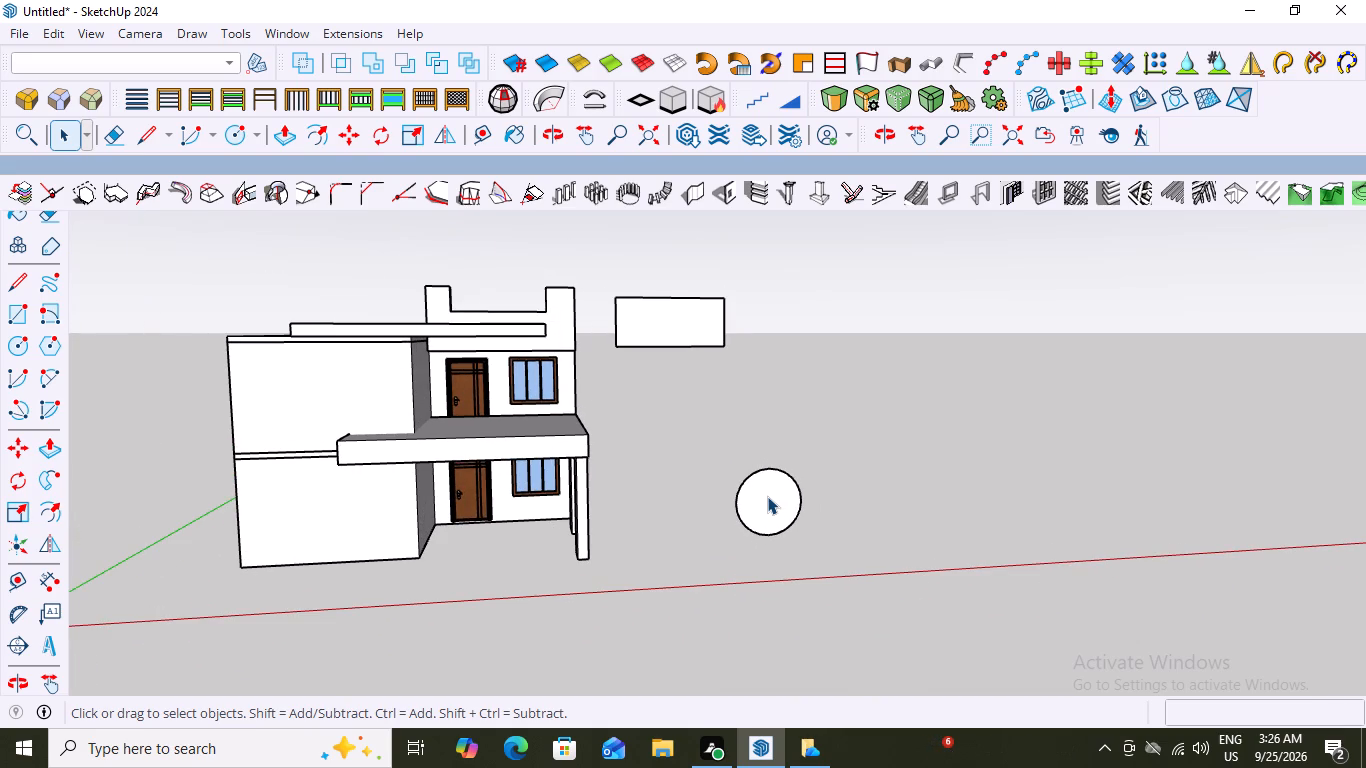
{"action": "scroll", "coordinate": [729, 530], "scroll_direction": "up", "scroll_amount": 1}
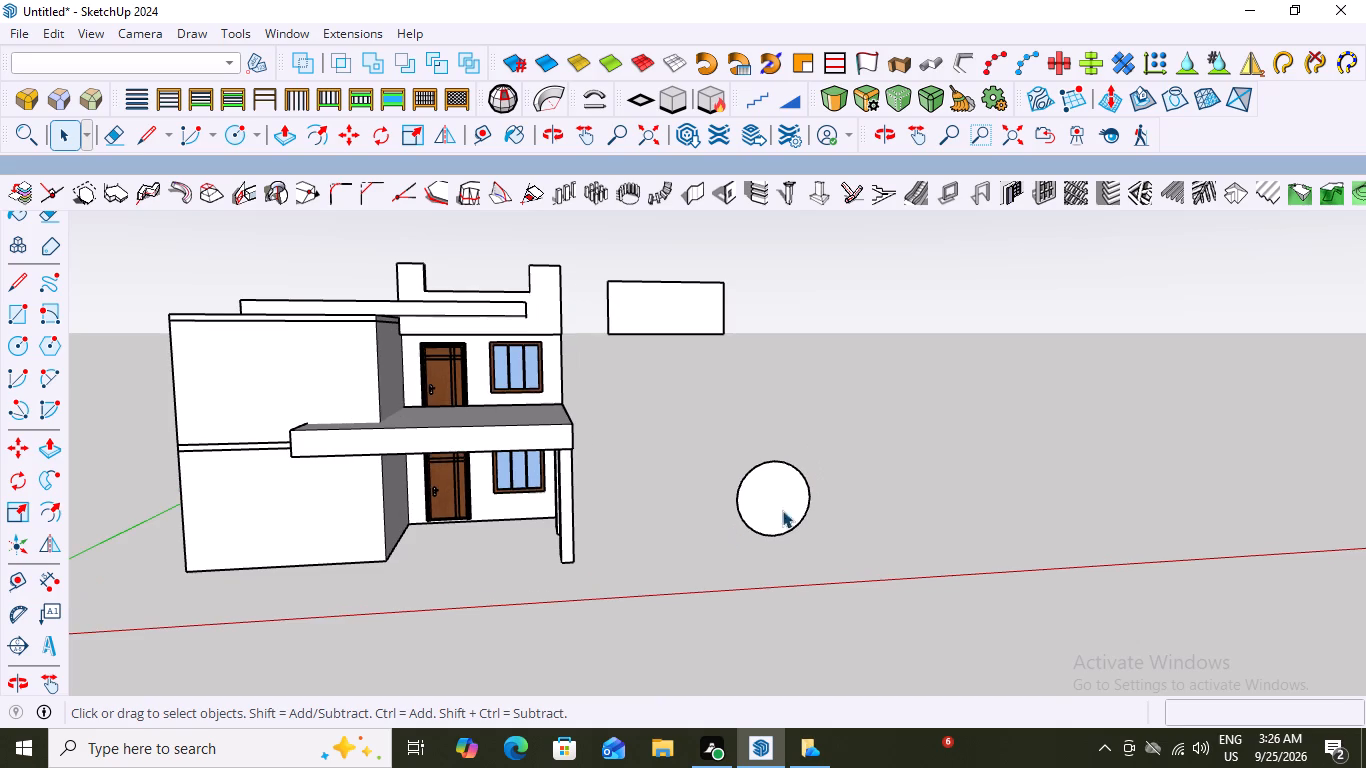
{"action": "left_click", "coordinate": [795, 497]}
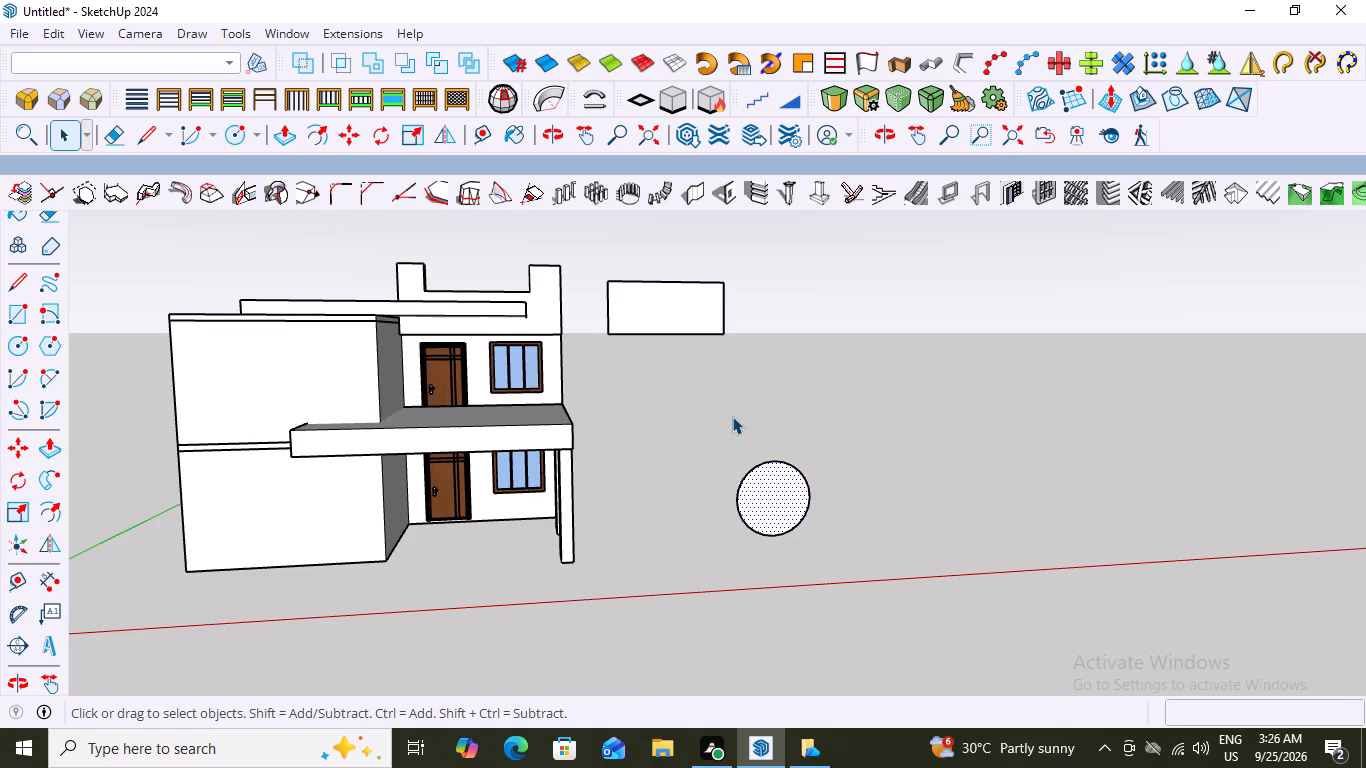
{"action": "key", "text": "Delete"}
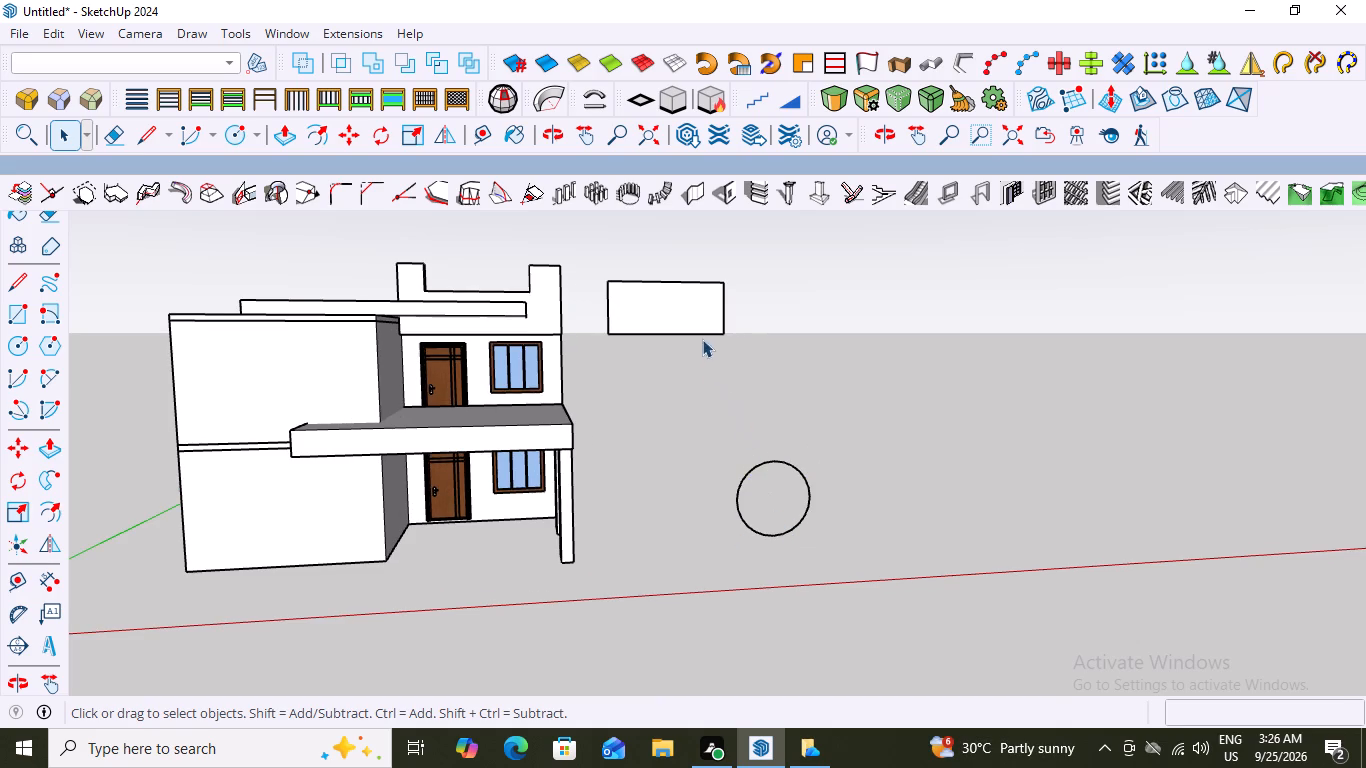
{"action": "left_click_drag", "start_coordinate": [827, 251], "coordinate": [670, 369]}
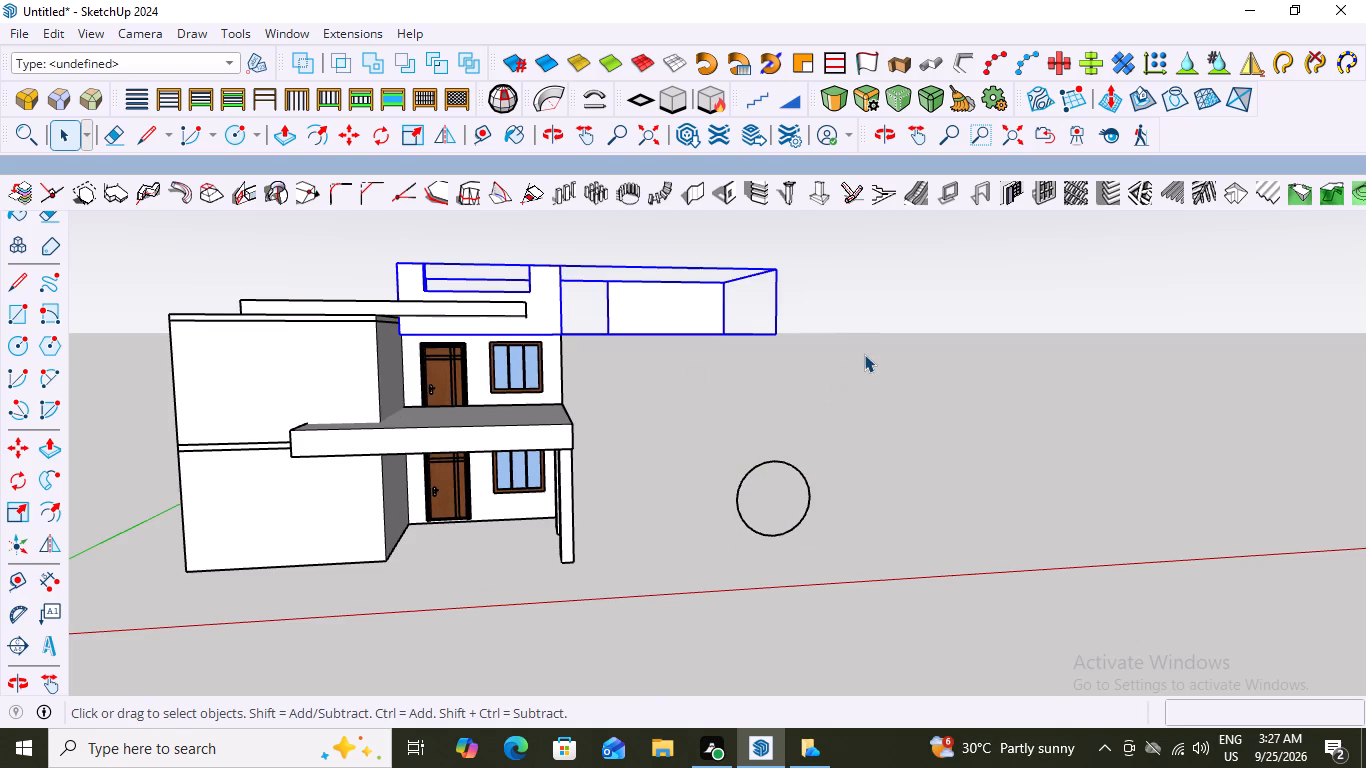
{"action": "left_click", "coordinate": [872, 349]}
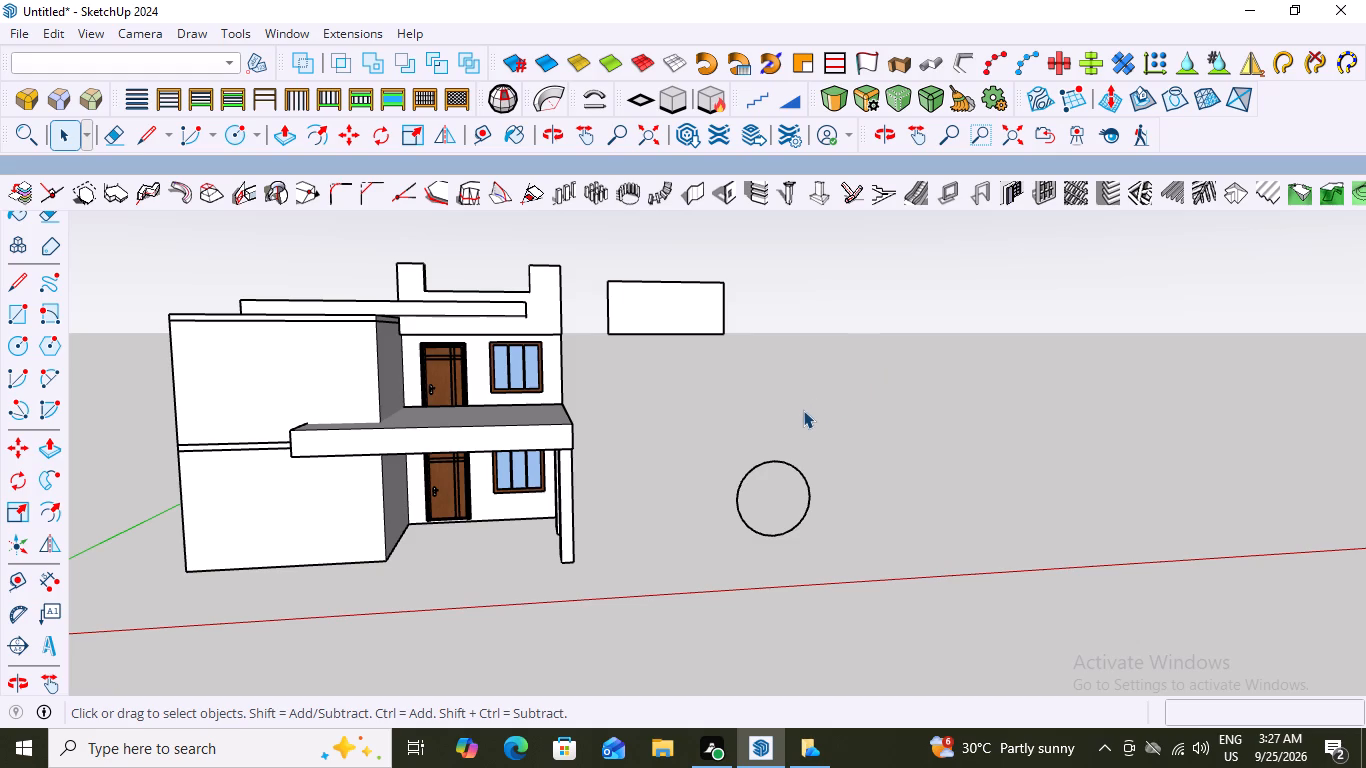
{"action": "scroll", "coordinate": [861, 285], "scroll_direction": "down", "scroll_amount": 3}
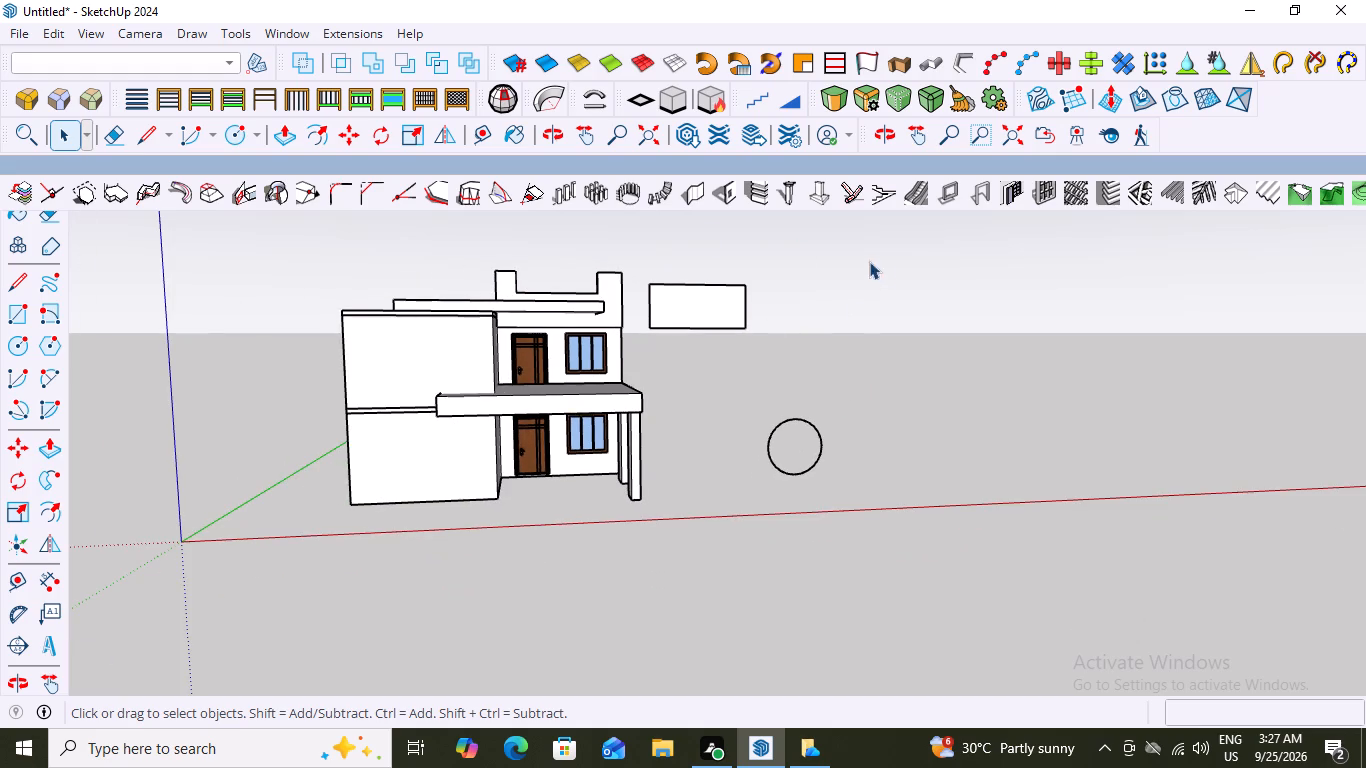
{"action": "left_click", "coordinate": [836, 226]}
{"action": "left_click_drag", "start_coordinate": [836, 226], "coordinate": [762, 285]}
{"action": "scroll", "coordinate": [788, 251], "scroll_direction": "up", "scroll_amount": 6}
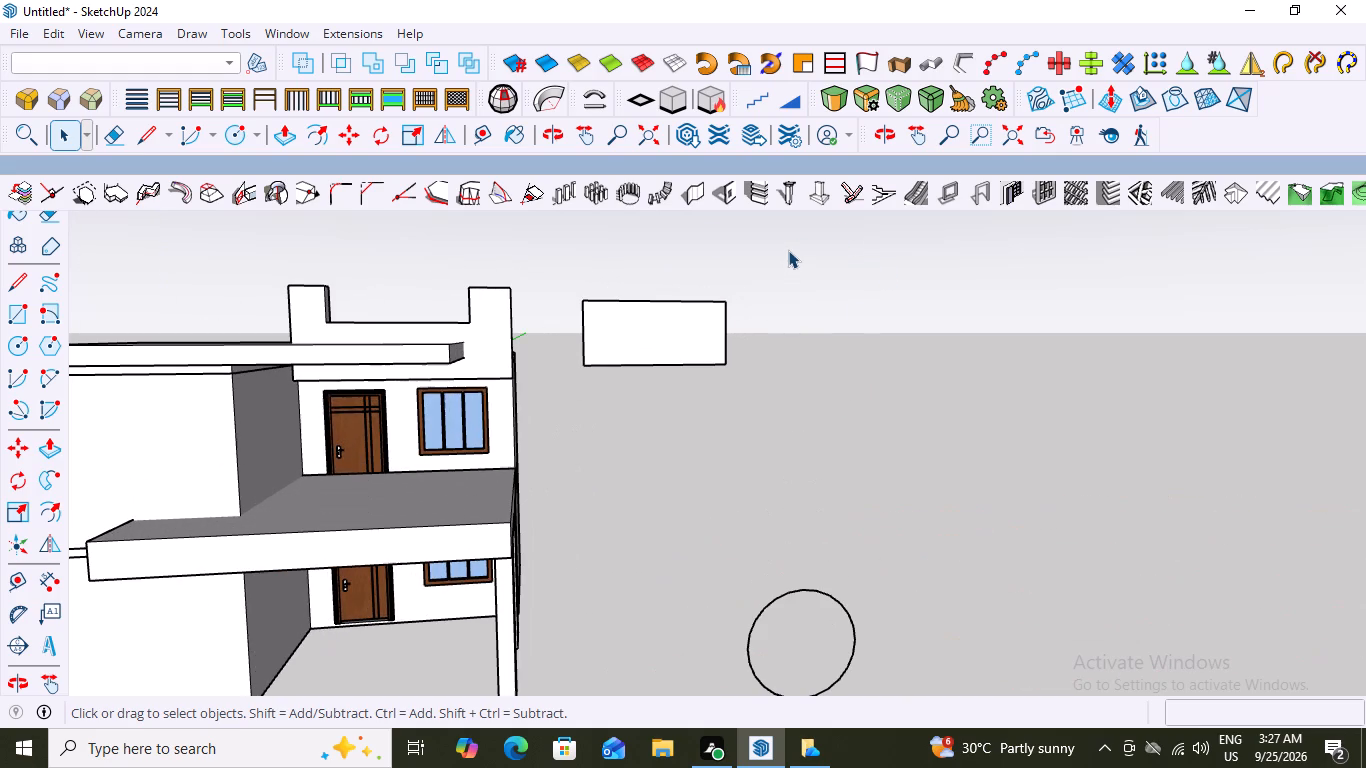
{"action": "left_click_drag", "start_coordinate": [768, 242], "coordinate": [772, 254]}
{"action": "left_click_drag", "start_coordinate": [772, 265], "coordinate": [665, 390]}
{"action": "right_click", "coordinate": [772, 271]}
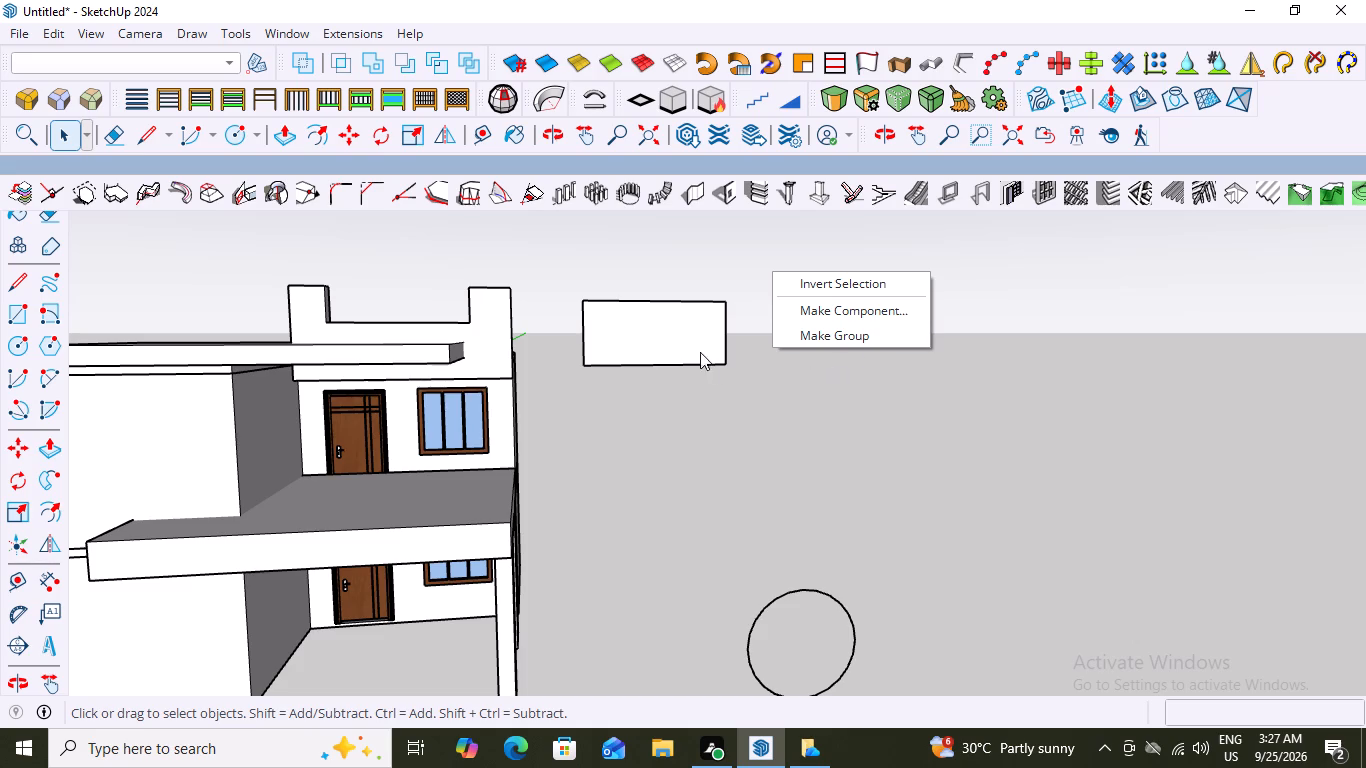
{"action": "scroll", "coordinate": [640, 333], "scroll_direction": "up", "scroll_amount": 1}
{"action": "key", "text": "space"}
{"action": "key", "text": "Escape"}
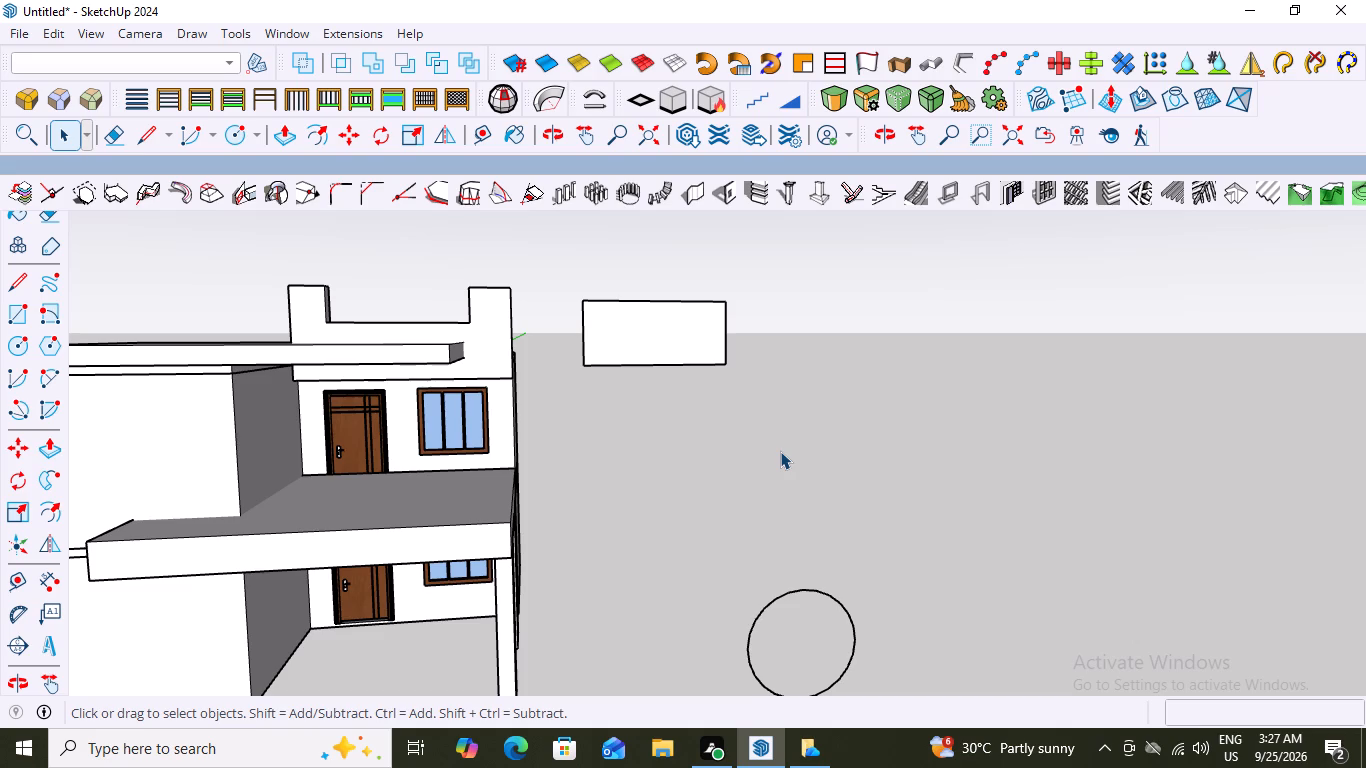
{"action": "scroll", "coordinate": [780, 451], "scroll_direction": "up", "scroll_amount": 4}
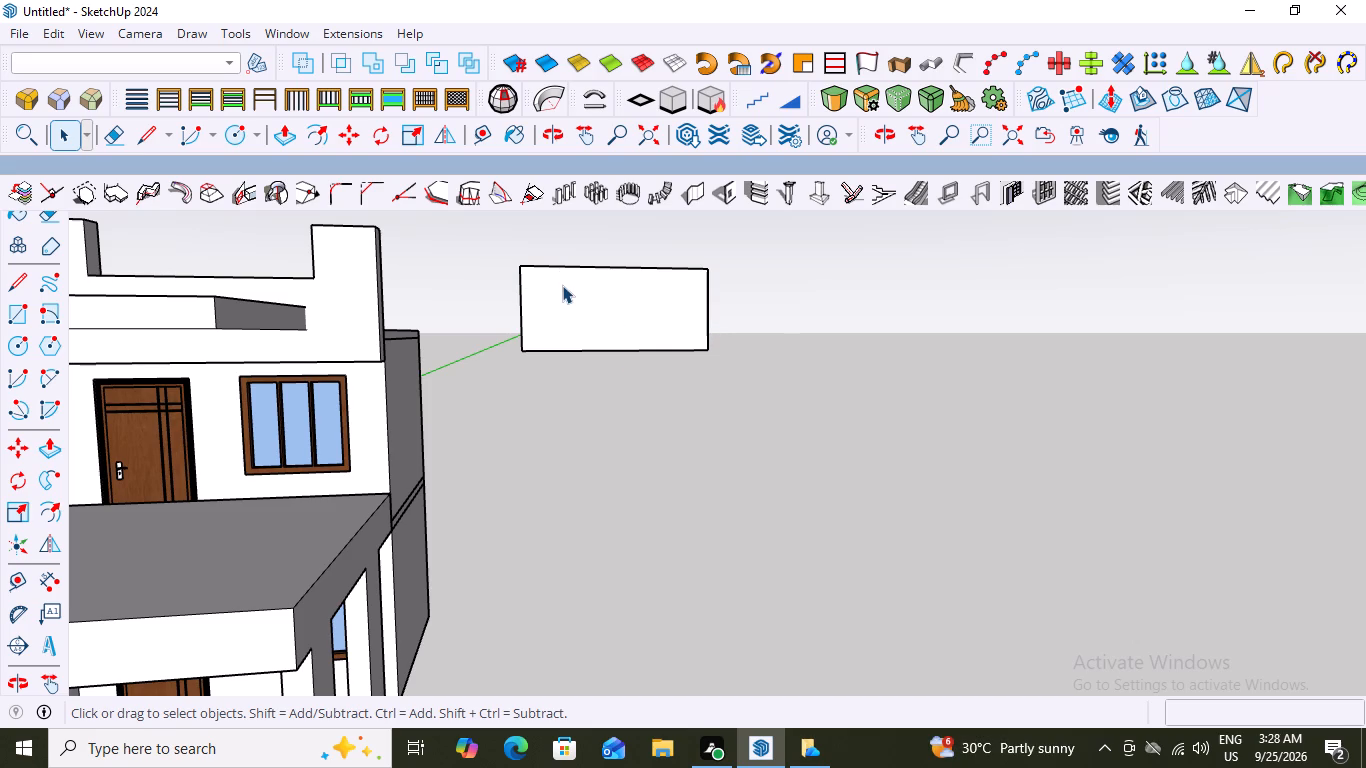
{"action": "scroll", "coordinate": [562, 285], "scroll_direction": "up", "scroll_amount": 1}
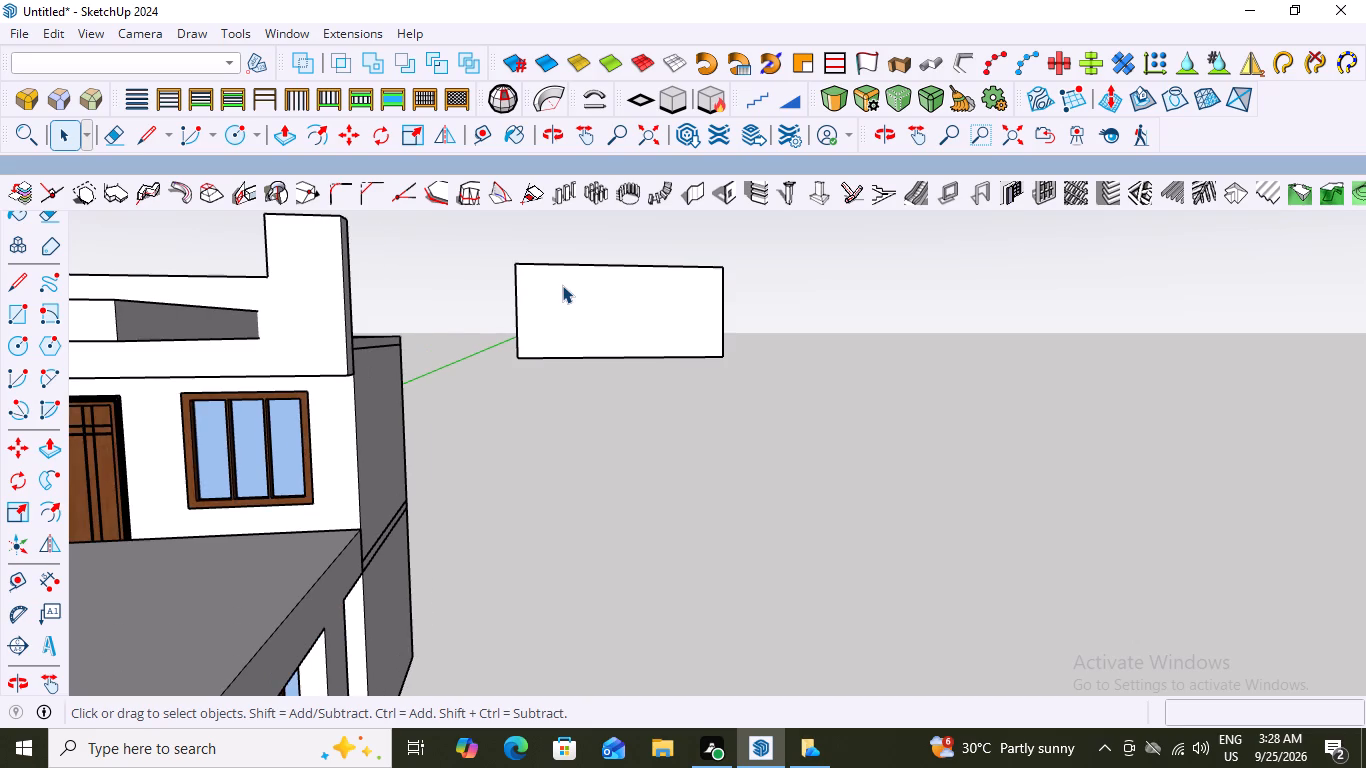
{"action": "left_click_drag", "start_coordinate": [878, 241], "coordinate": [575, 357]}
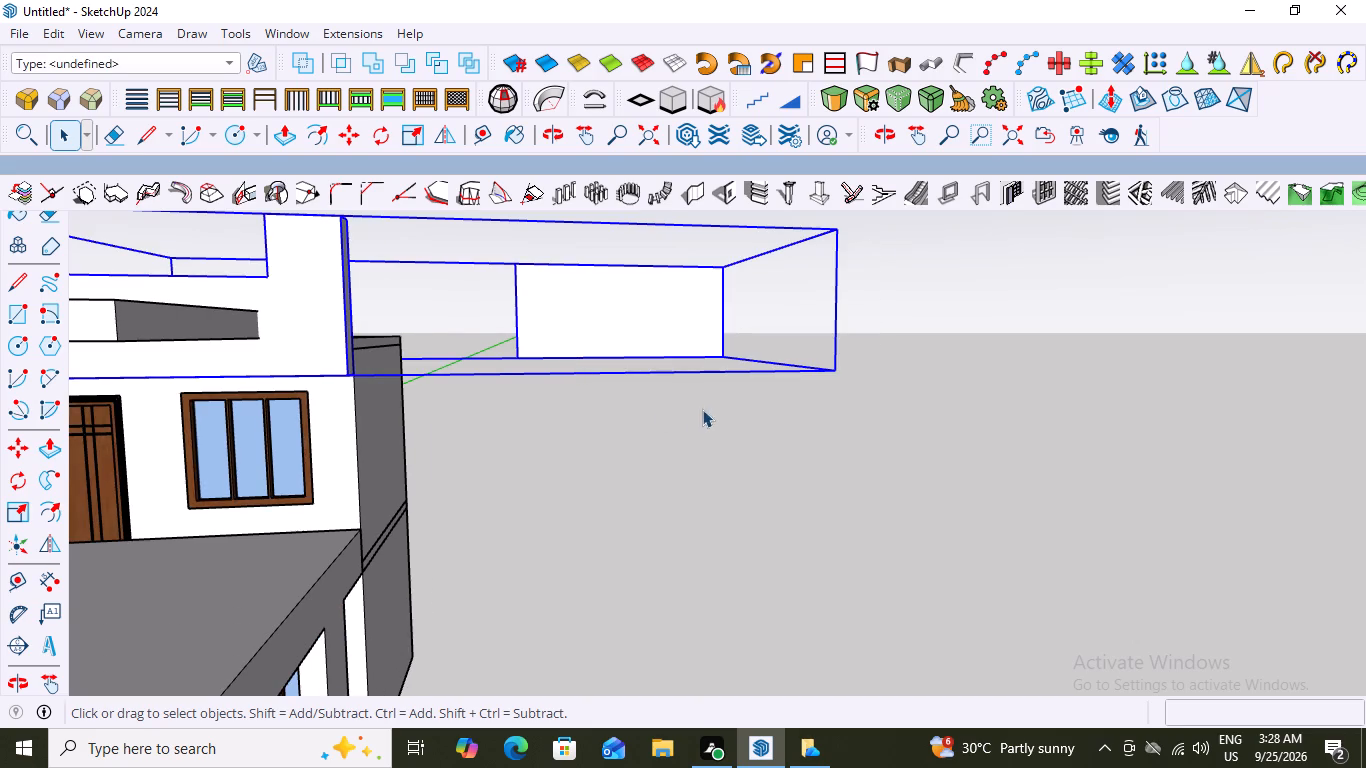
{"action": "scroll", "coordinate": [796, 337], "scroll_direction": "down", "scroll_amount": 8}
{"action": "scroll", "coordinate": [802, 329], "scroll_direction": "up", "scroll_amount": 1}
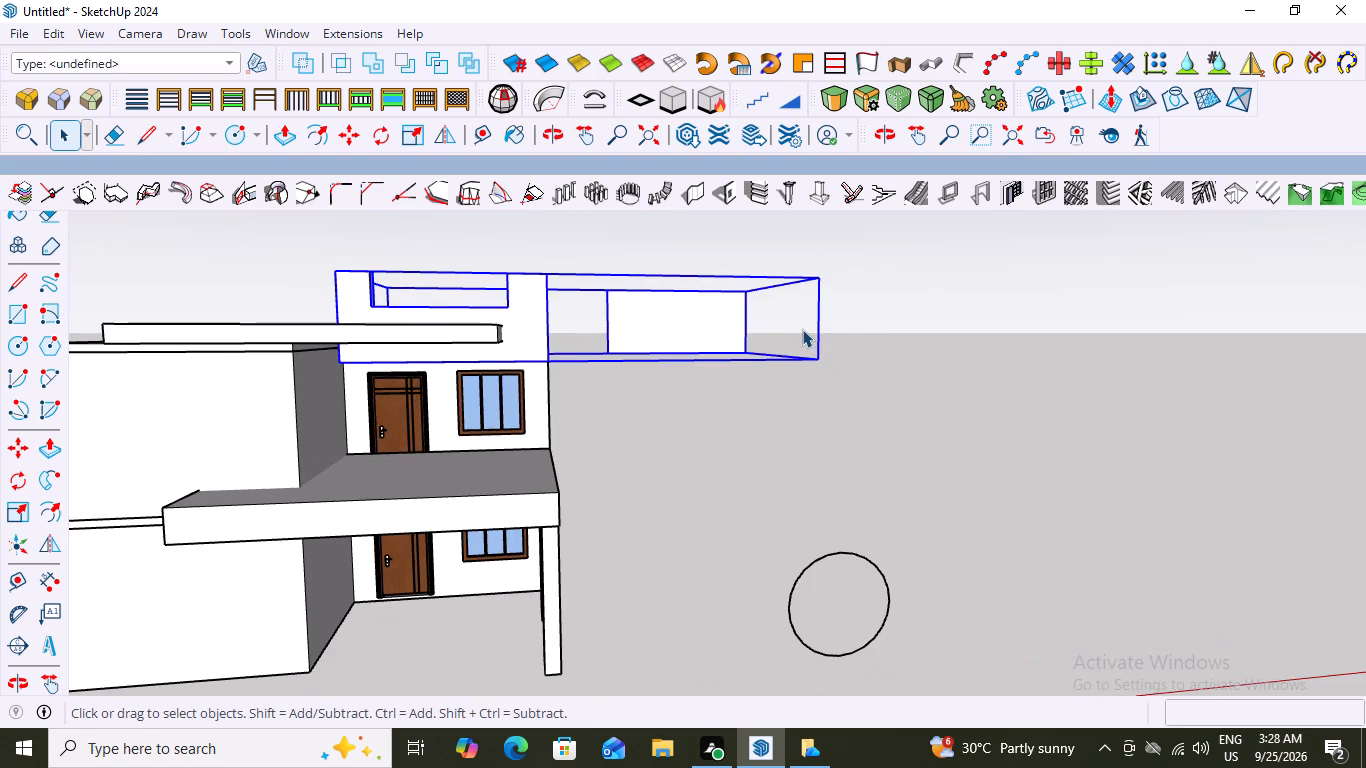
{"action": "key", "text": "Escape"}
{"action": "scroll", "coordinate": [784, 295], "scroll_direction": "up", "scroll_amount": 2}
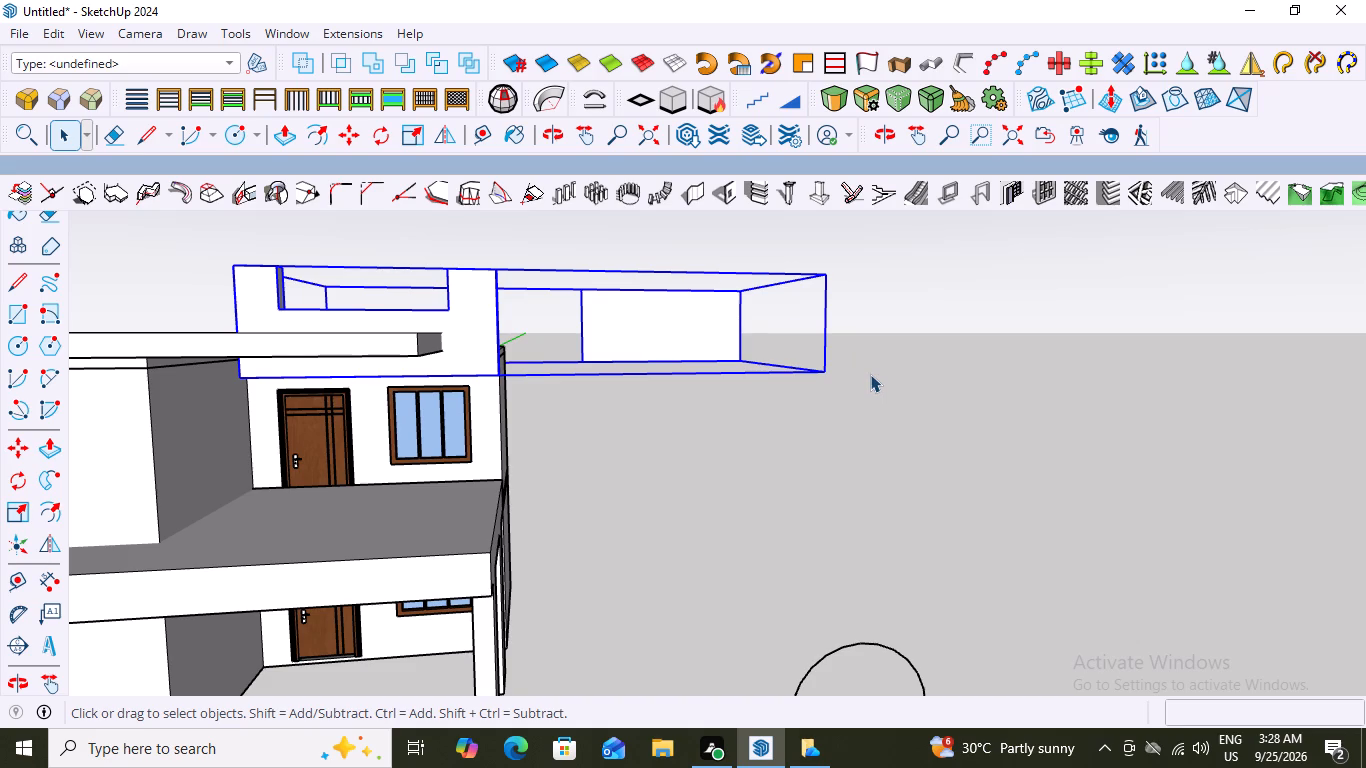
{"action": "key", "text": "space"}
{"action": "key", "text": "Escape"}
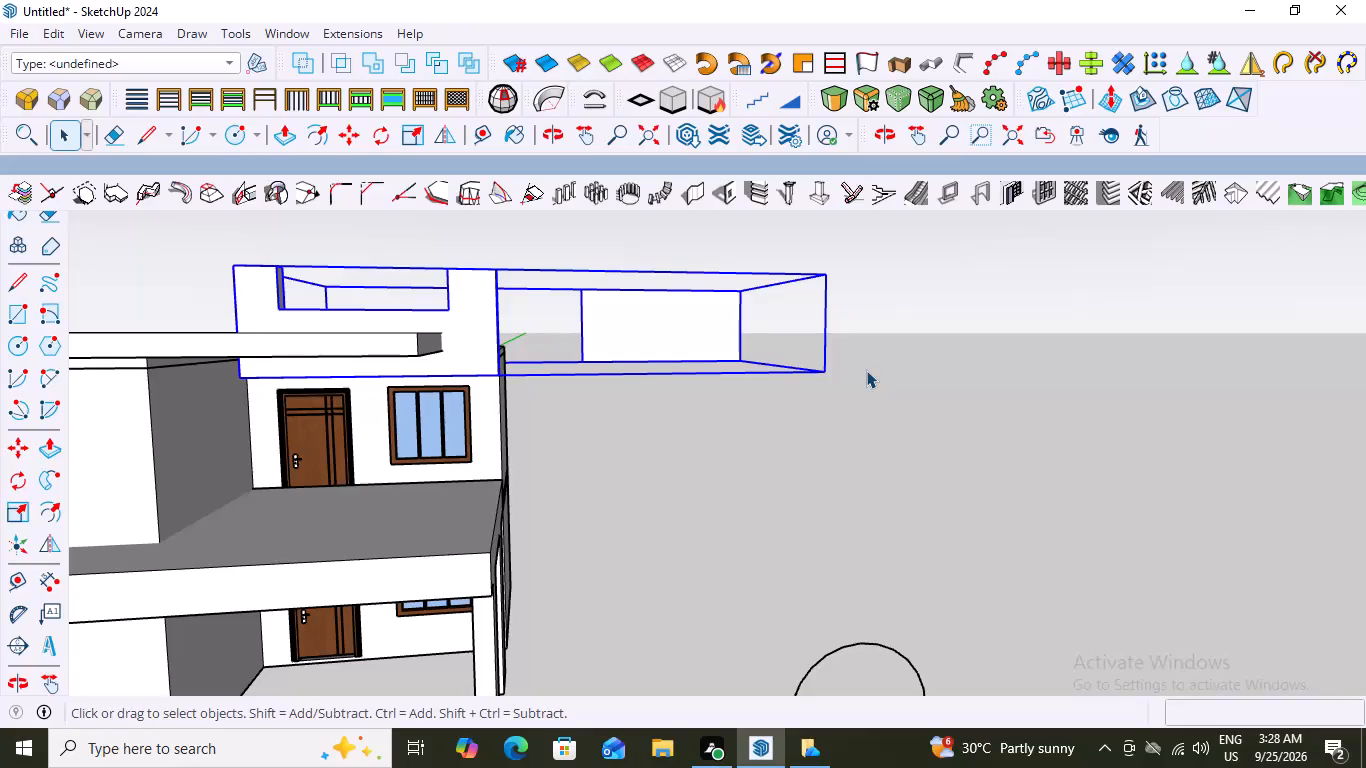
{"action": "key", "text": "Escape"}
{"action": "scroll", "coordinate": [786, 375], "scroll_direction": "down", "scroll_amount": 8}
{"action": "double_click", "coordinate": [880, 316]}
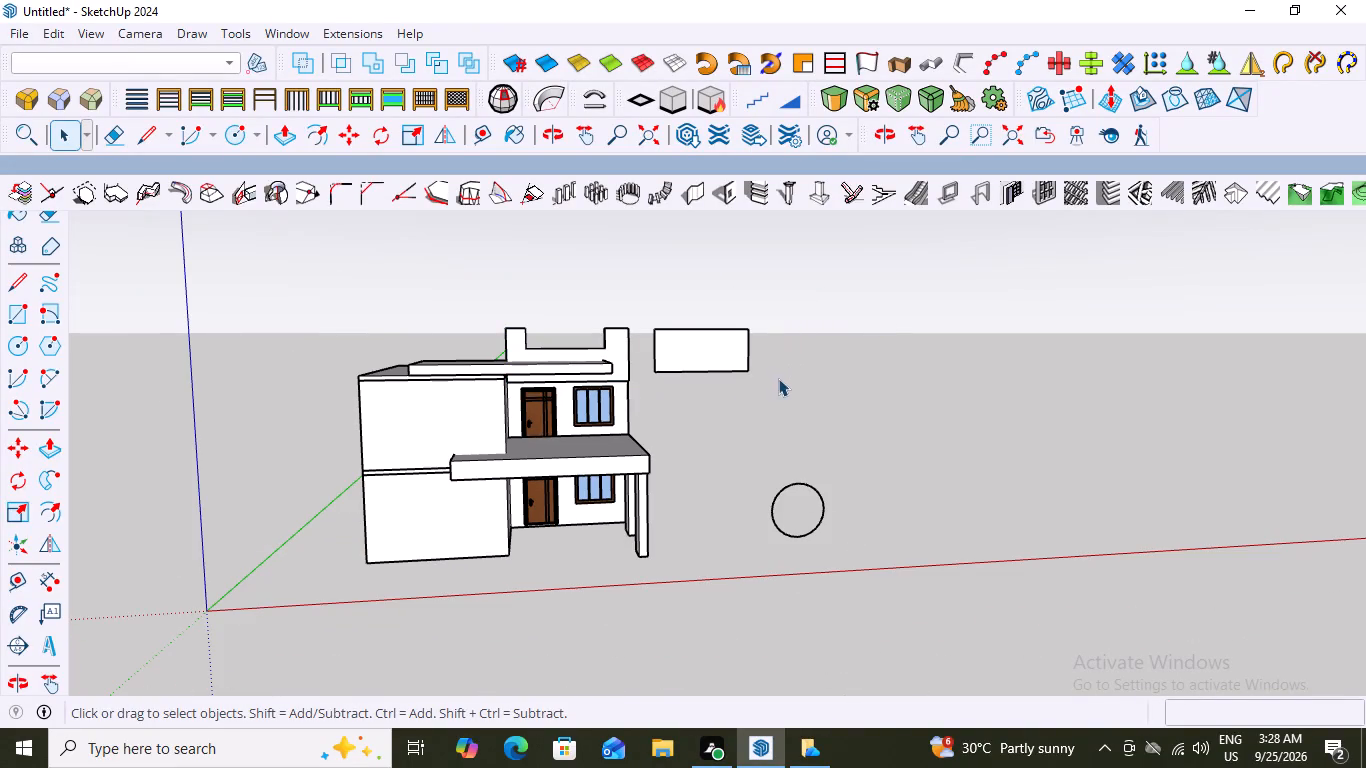
Delete the detached rectangular panel beside the parapet from inside the parapet's group, including its leftover vertical edge.
{"action": "left_click", "coordinate": [731, 351]}
{"action": "double_click", "coordinate": [731, 351]}
{"action": "left_click", "coordinate": [731, 351]}
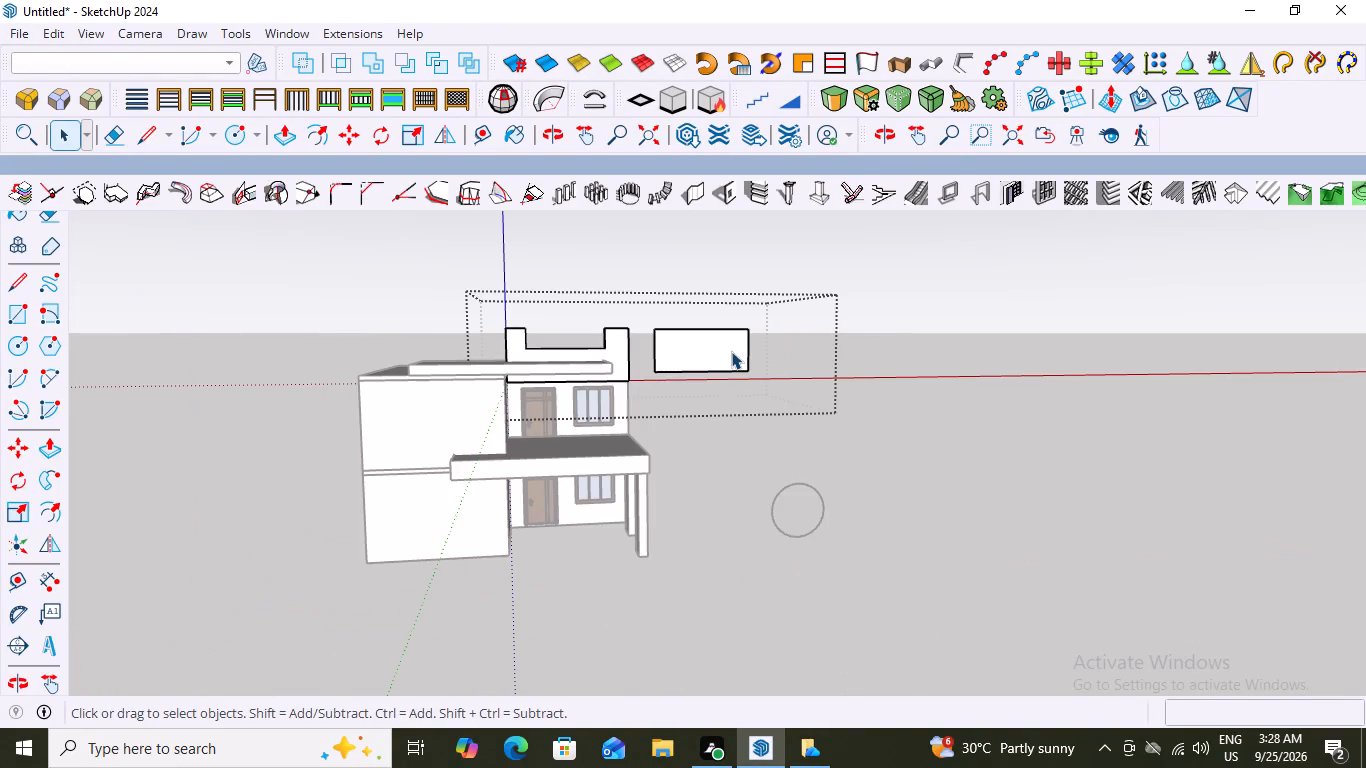
{"action": "left_click_drag", "start_coordinate": [778, 315], "coordinate": [715, 381]}
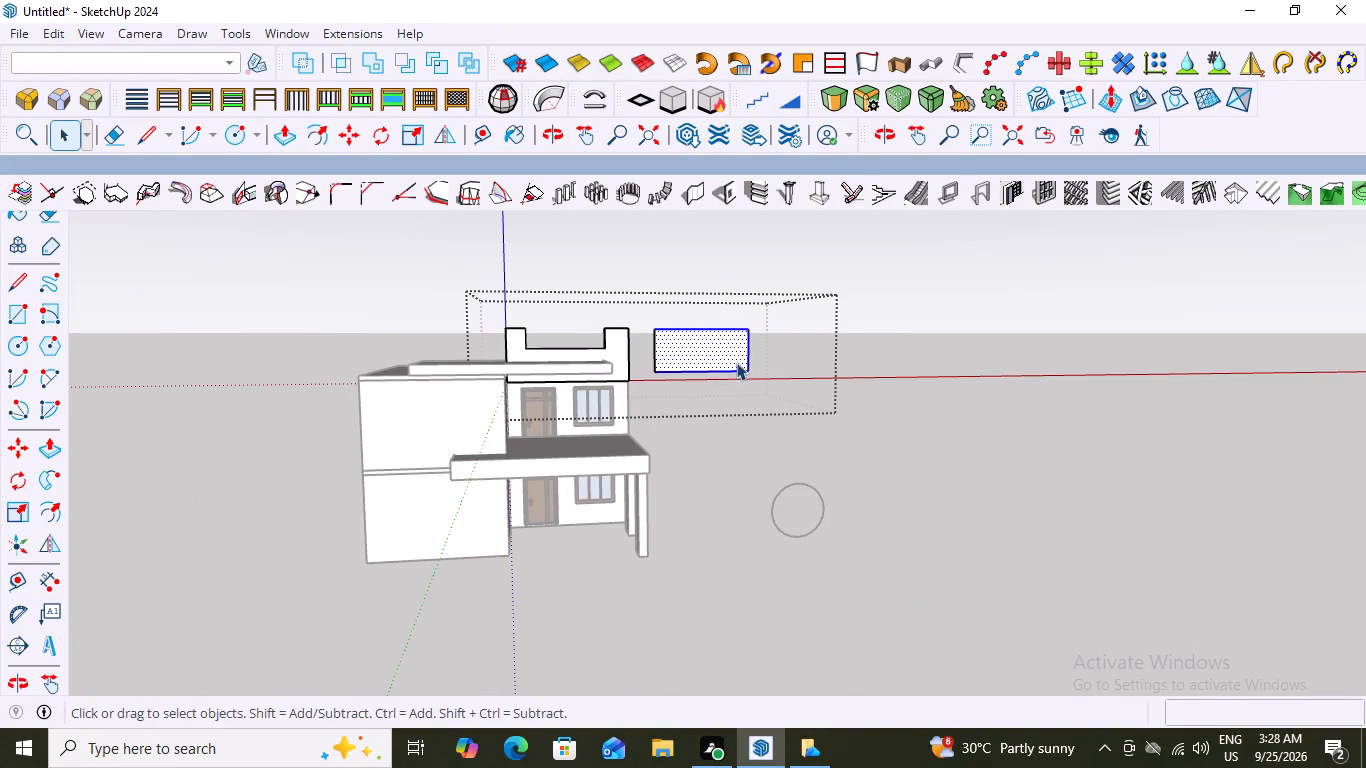
{"action": "scroll", "coordinate": [680, 349], "scroll_direction": "up", "scroll_amount": 2}
{"action": "key", "text": "Delete"}
{"action": "scroll", "coordinate": [600, 342], "scroll_direction": "up", "scroll_amount": 3}
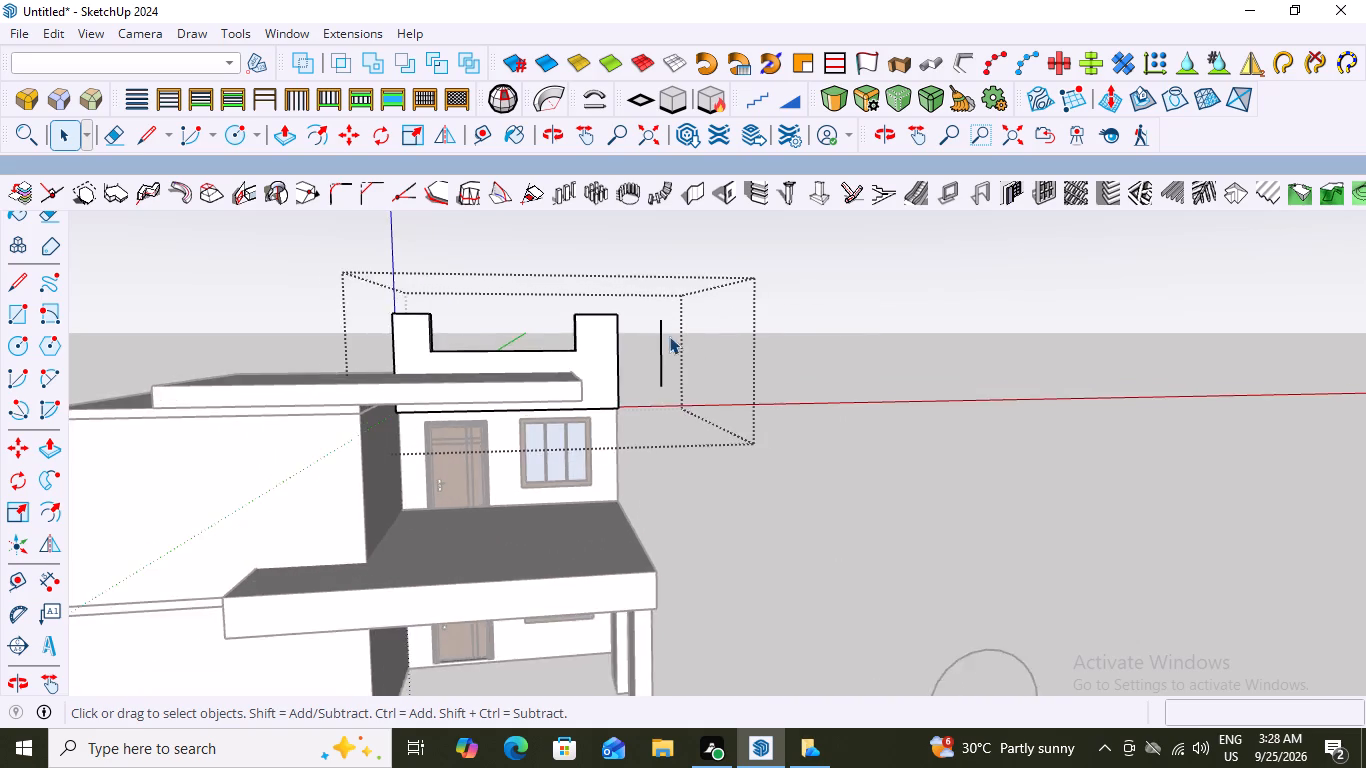
{"action": "scroll", "coordinate": [669, 336], "scroll_direction": "up", "scroll_amount": 4}
{"action": "left_click", "coordinate": [658, 345]}
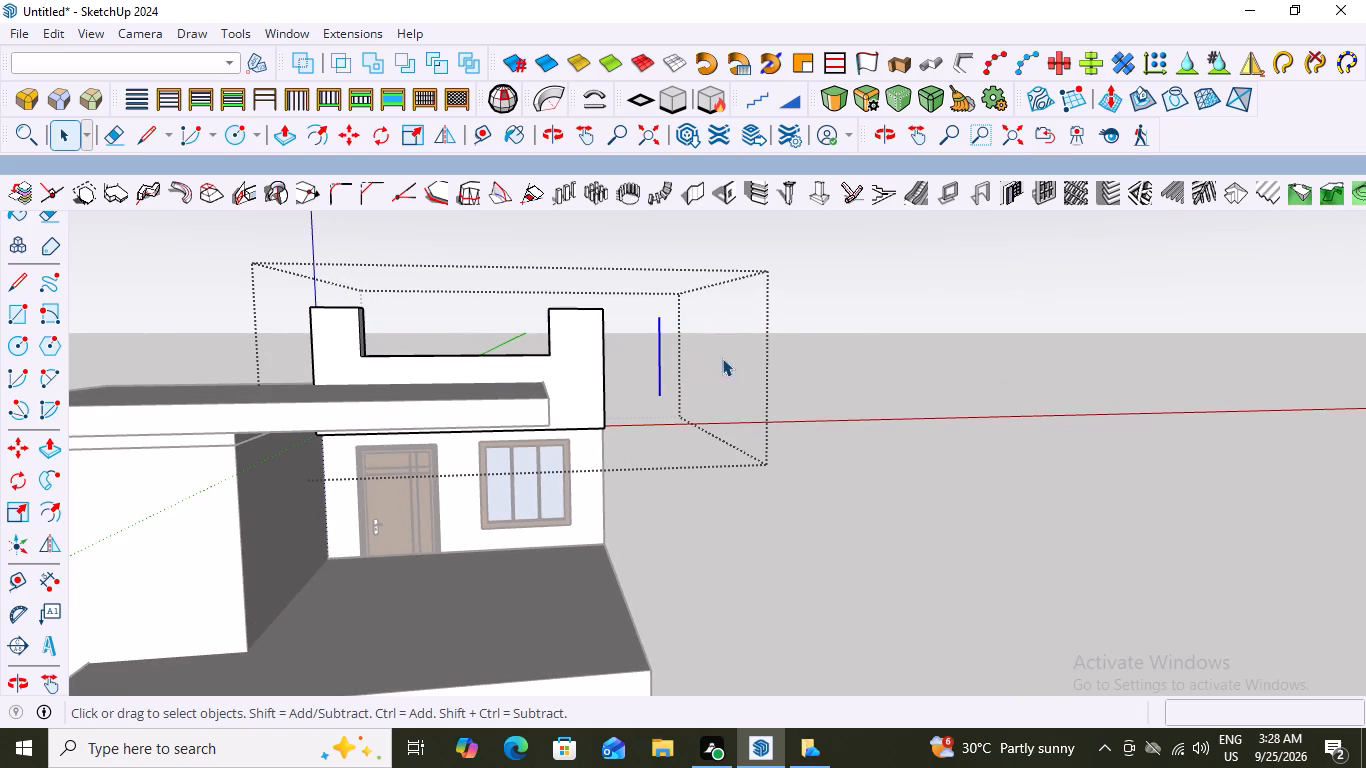
{"action": "key", "text": "Delete"}
{"action": "left_click", "coordinate": [764, 334]}
Delete the circle outline on the ground beside the porch.
{"action": "scroll", "coordinate": [647, 376], "scroll_direction": "down", "scroll_amount": 1}
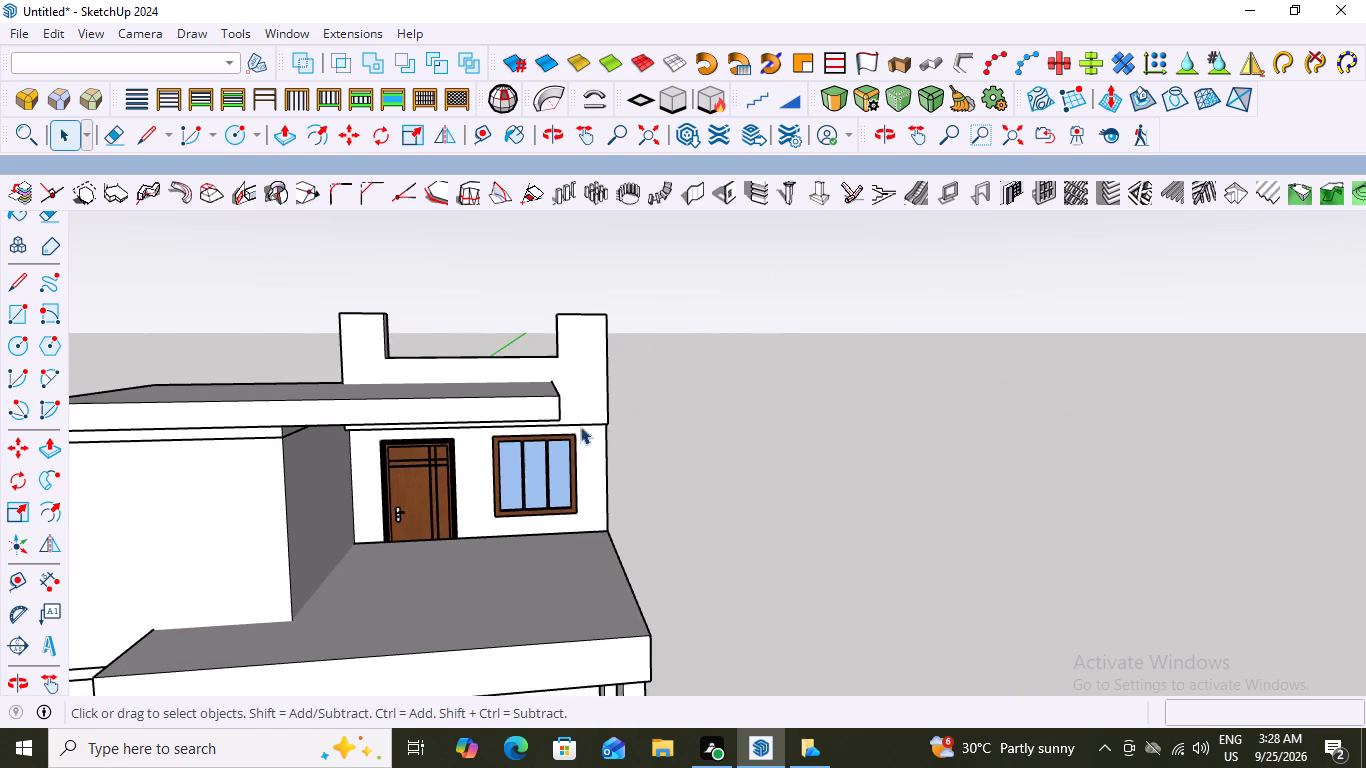
{"action": "middle_click_drag", "start_coordinate": [553, 428], "coordinate": [522, 431]}
{"action": "scroll", "coordinate": [701, 400], "scroll_direction": "down", "scroll_amount": 6}
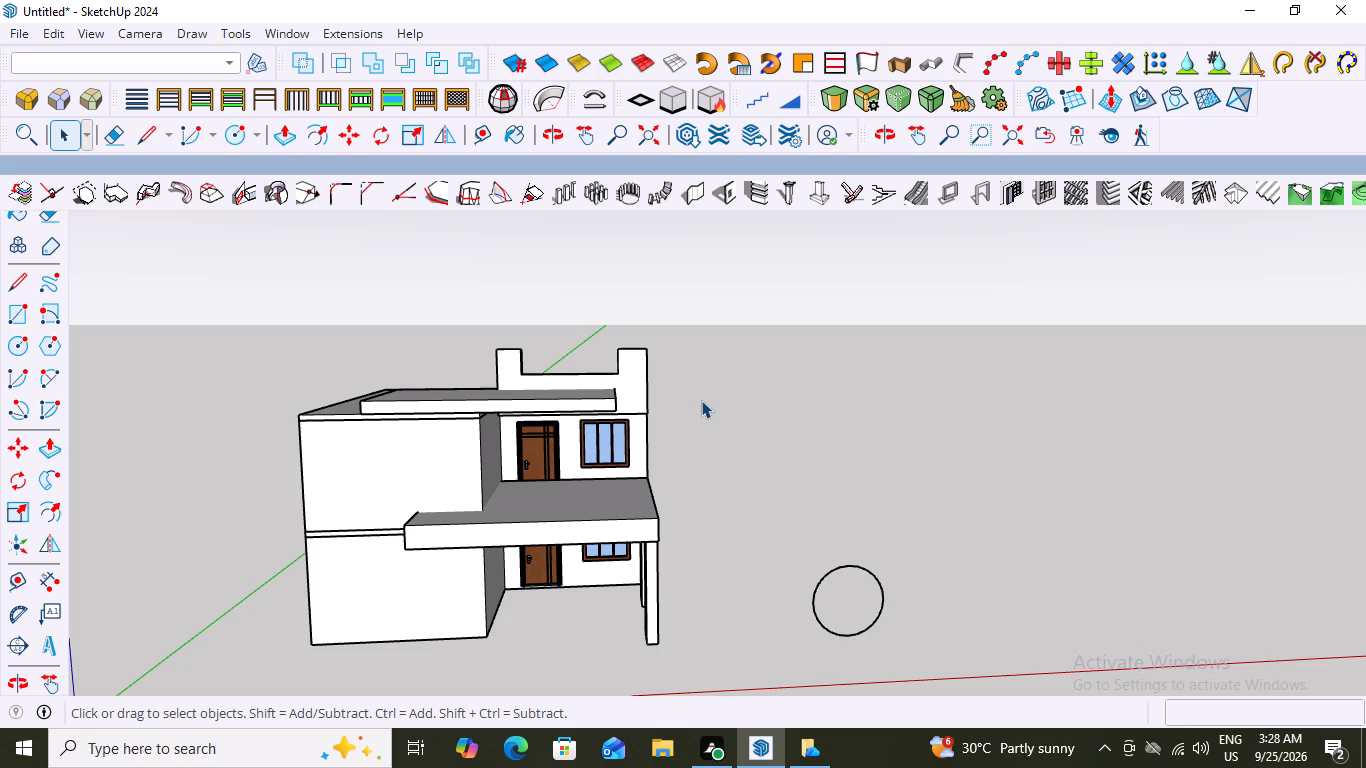
{"action": "left_click_drag", "start_coordinate": [940, 482], "coordinate": [784, 658]}
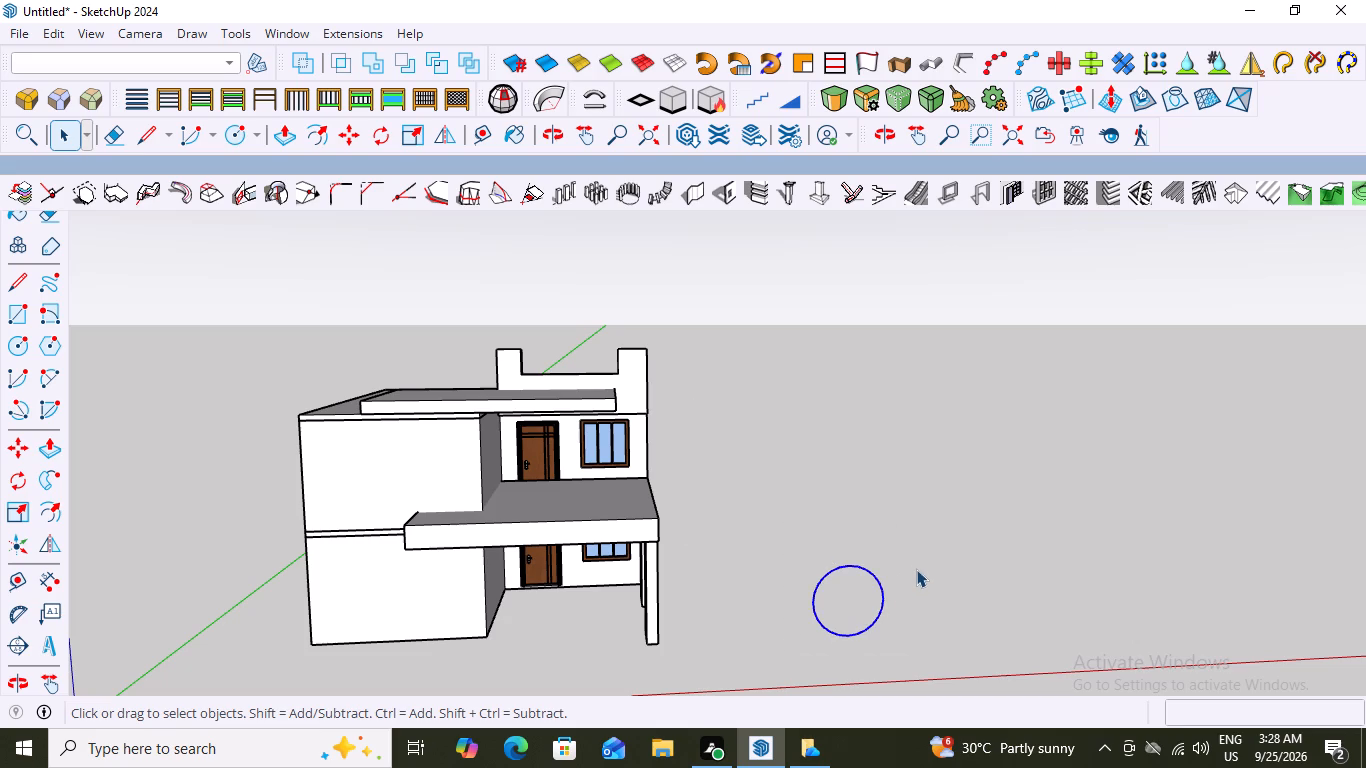
{"action": "key", "text": "Delete"}
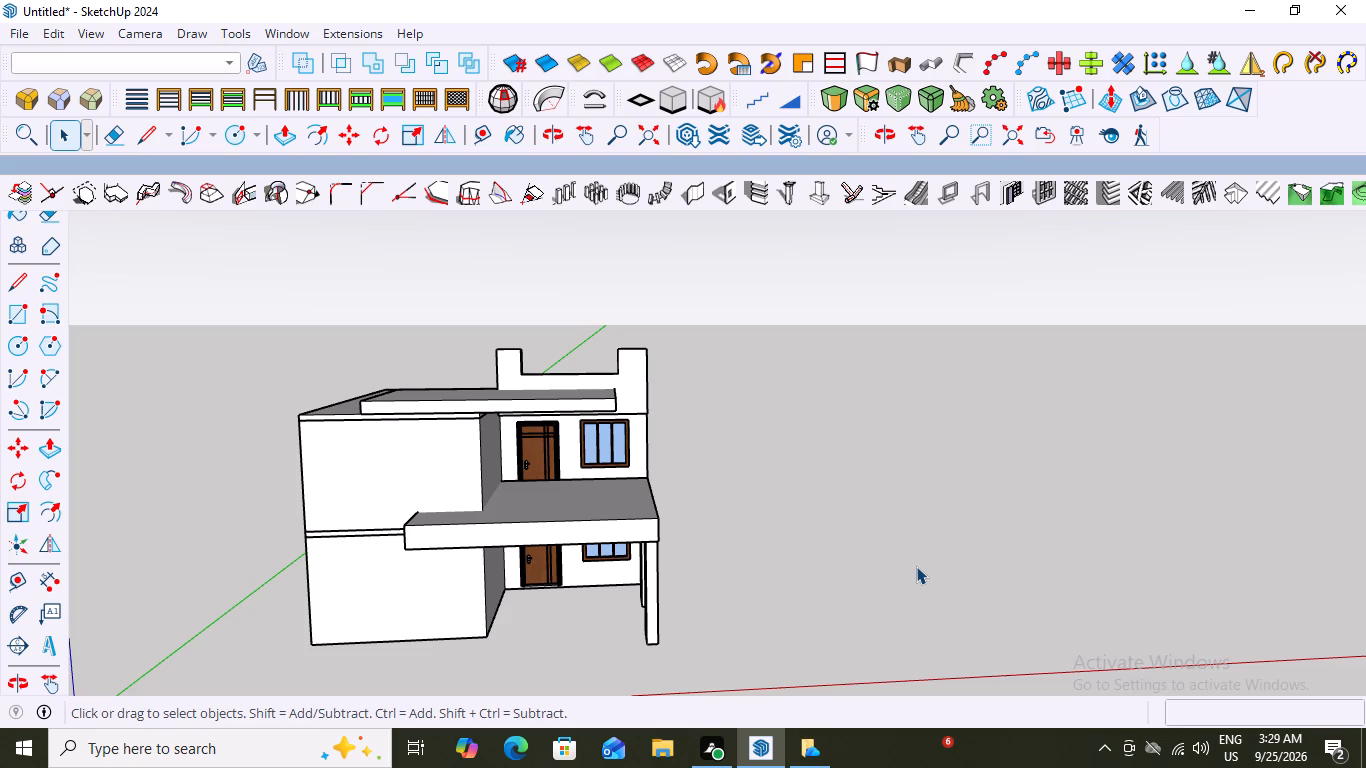
Examine the house from the front, porch side and above, checking the roof slabs, parapet, porch and columns.
{"action": "scroll", "coordinate": [747, 442], "scroll_direction": "down", "scroll_amount": 4}
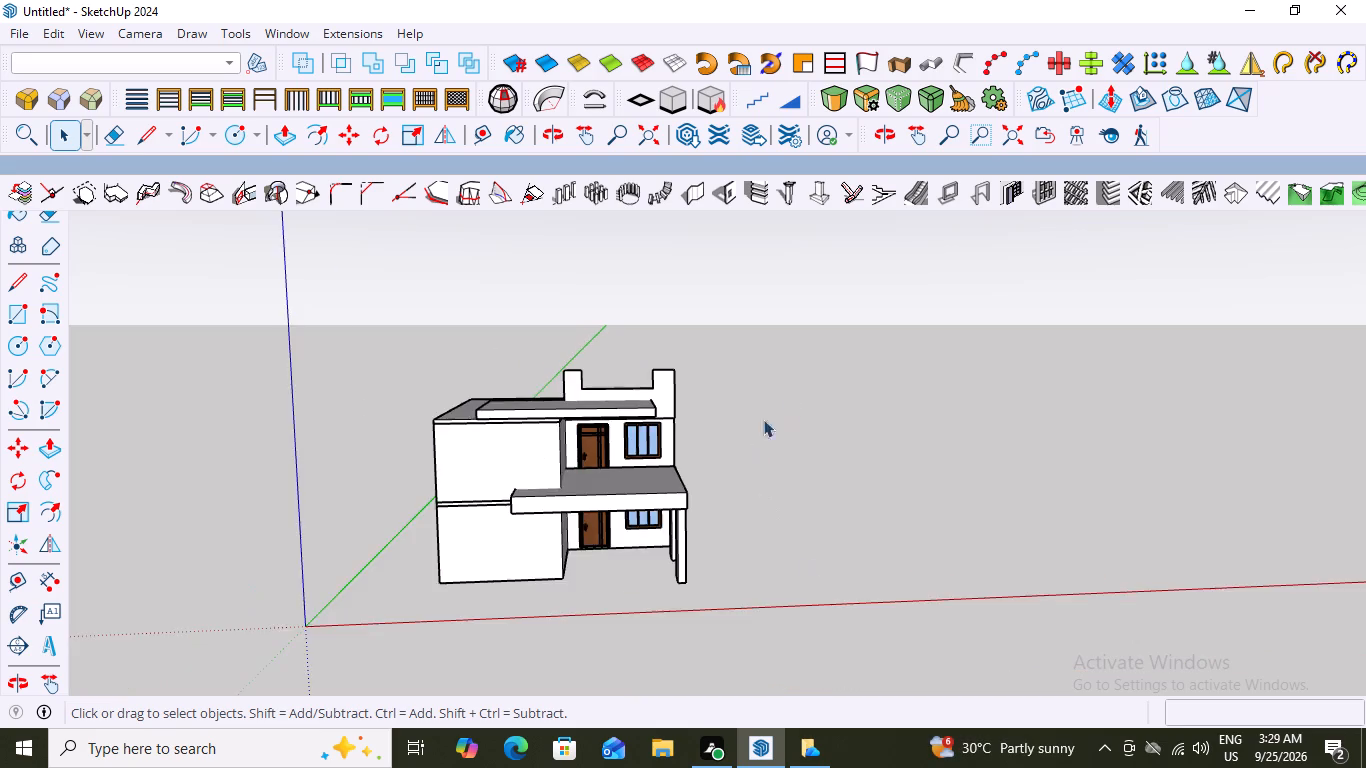
{"action": "scroll", "coordinate": [763, 419], "scroll_direction": "down", "scroll_amount": 2}
{"action": "middle_click_drag", "start_coordinate": [687, 482], "coordinate": [512, 503]}
{"action": "scroll", "coordinate": [570, 440], "scroll_direction": "up", "scroll_amount": 8}
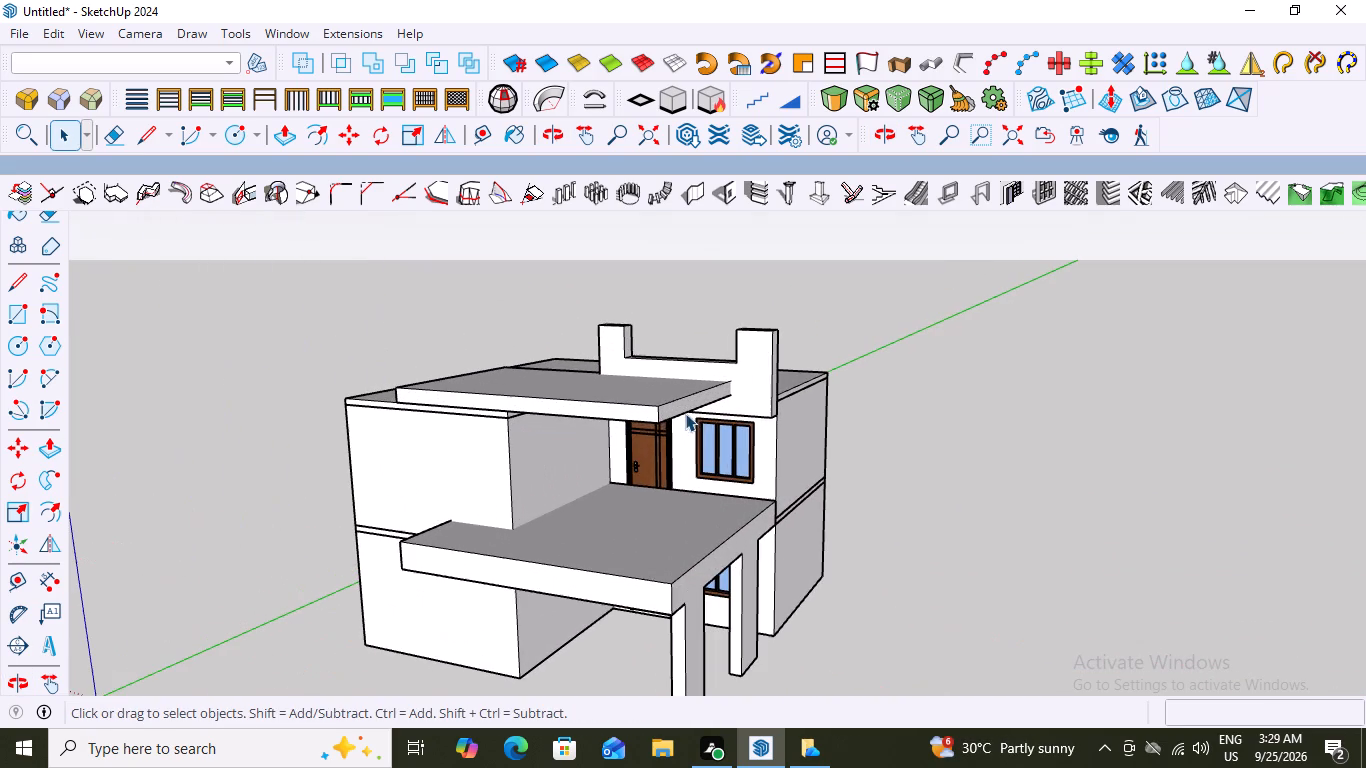
{"action": "middle_click_drag", "start_coordinate": [641, 427], "coordinate": [465, 391]}
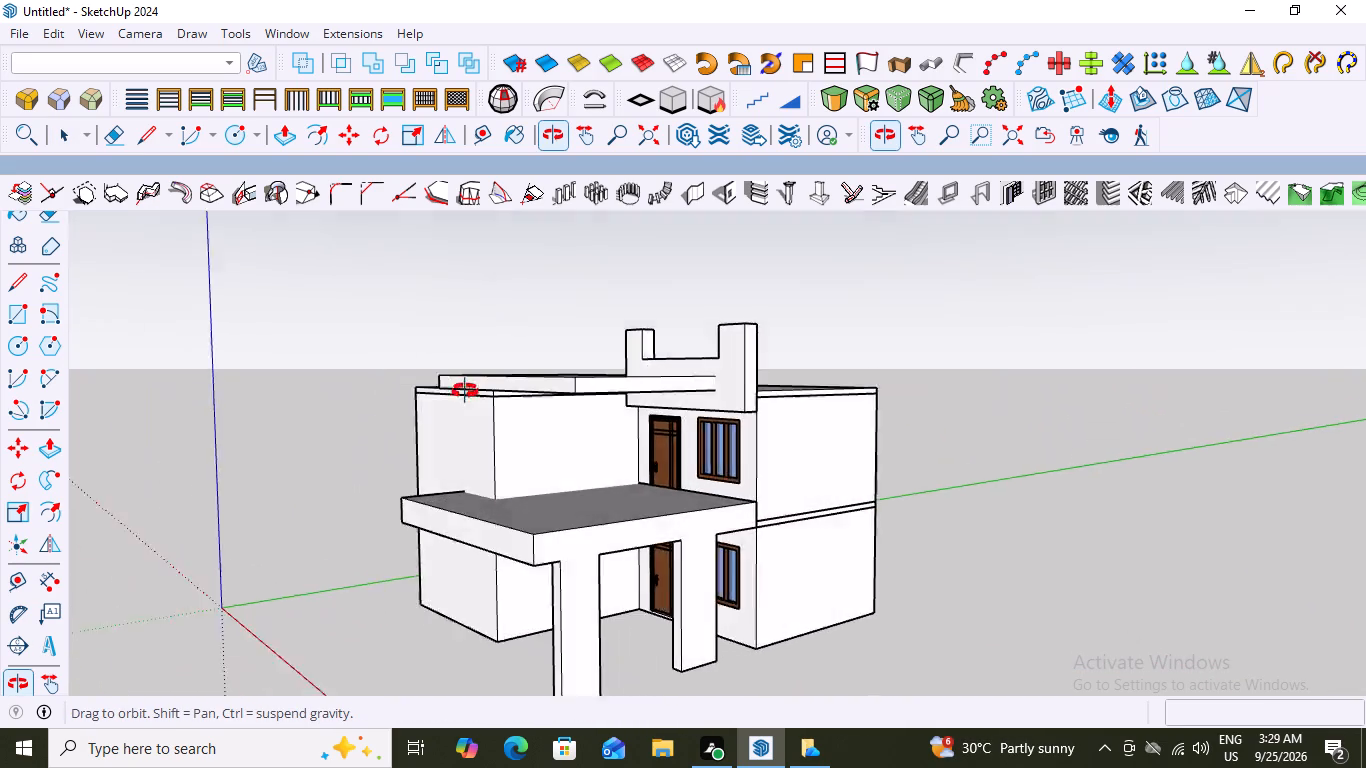
{"action": "middle_click_drag", "start_coordinate": [465, 391], "coordinate": [844, 449]}
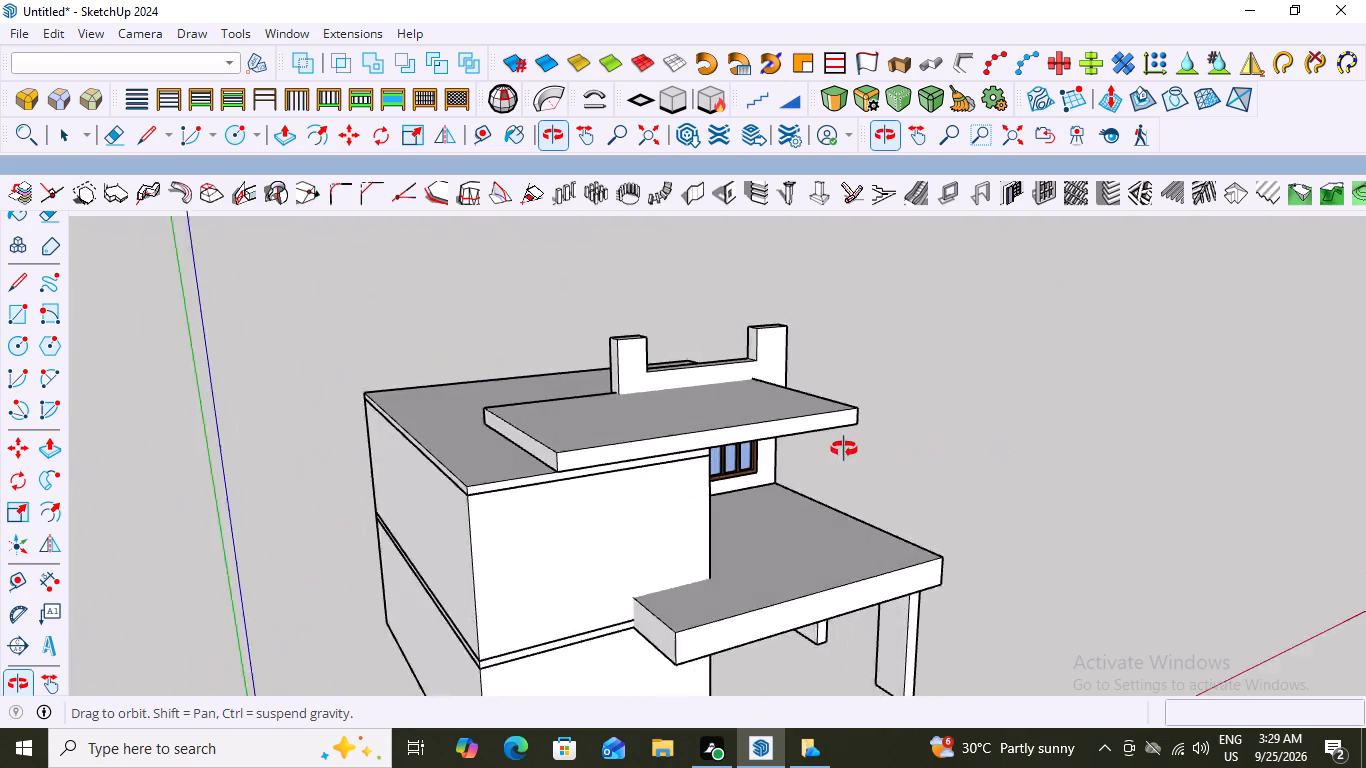
{"action": "middle_click_drag", "start_coordinate": [844, 449], "coordinate": [832, 449]}
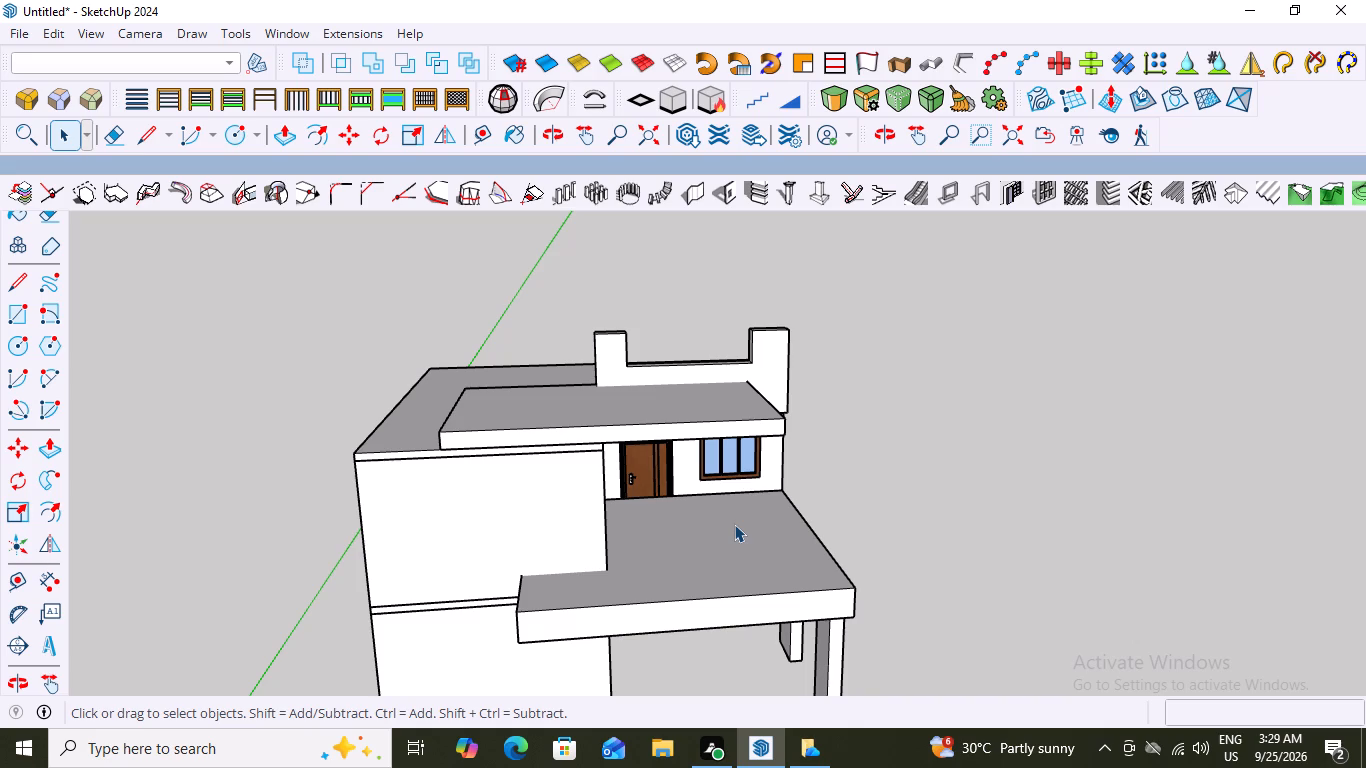
{"action": "scroll", "coordinate": [734, 524], "scroll_direction": "down", "scroll_amount": 4}
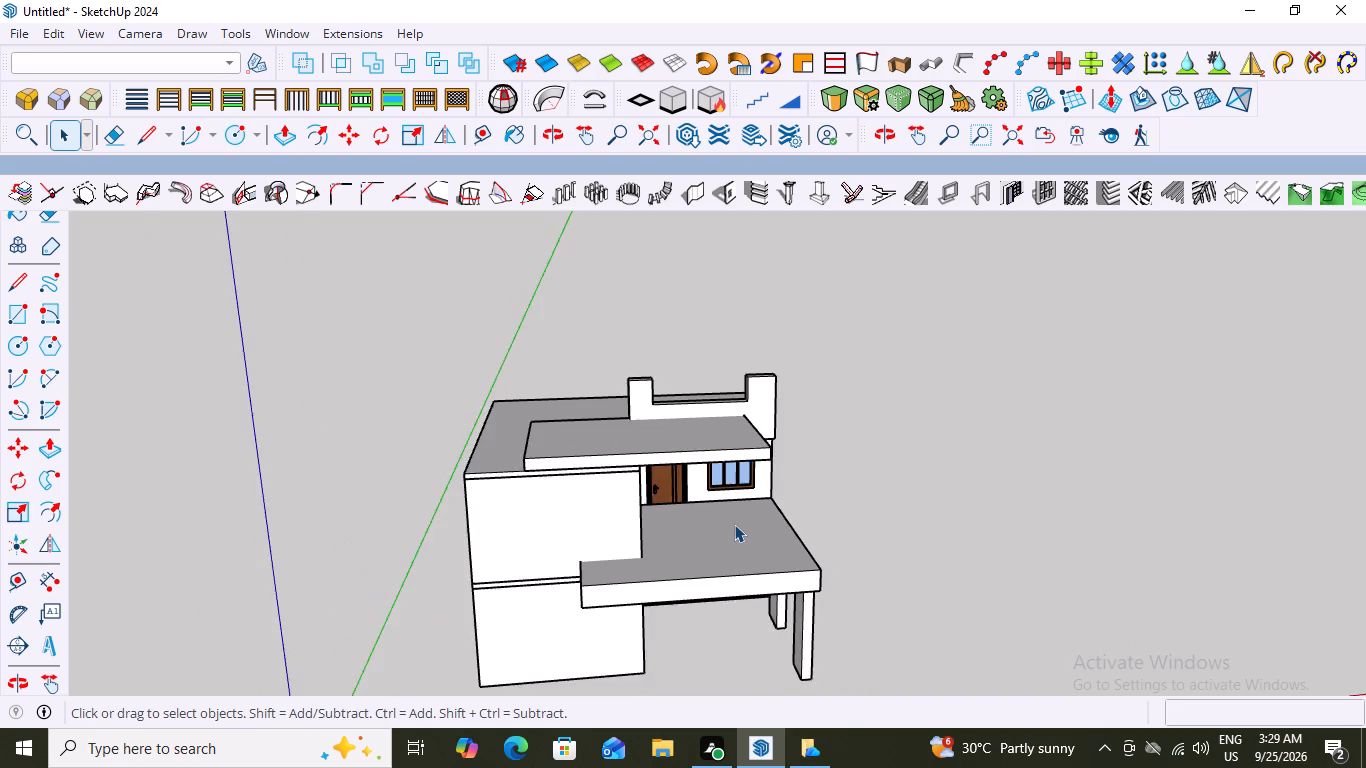
{"action": "scroll", "coordinate": [734, 524], "scroll_direction": "down", "scroll_amount": 2}
{"action": "scroll", "coordinate": [741, 589], "scroll_direction": "up", "scroll_amount": 1}
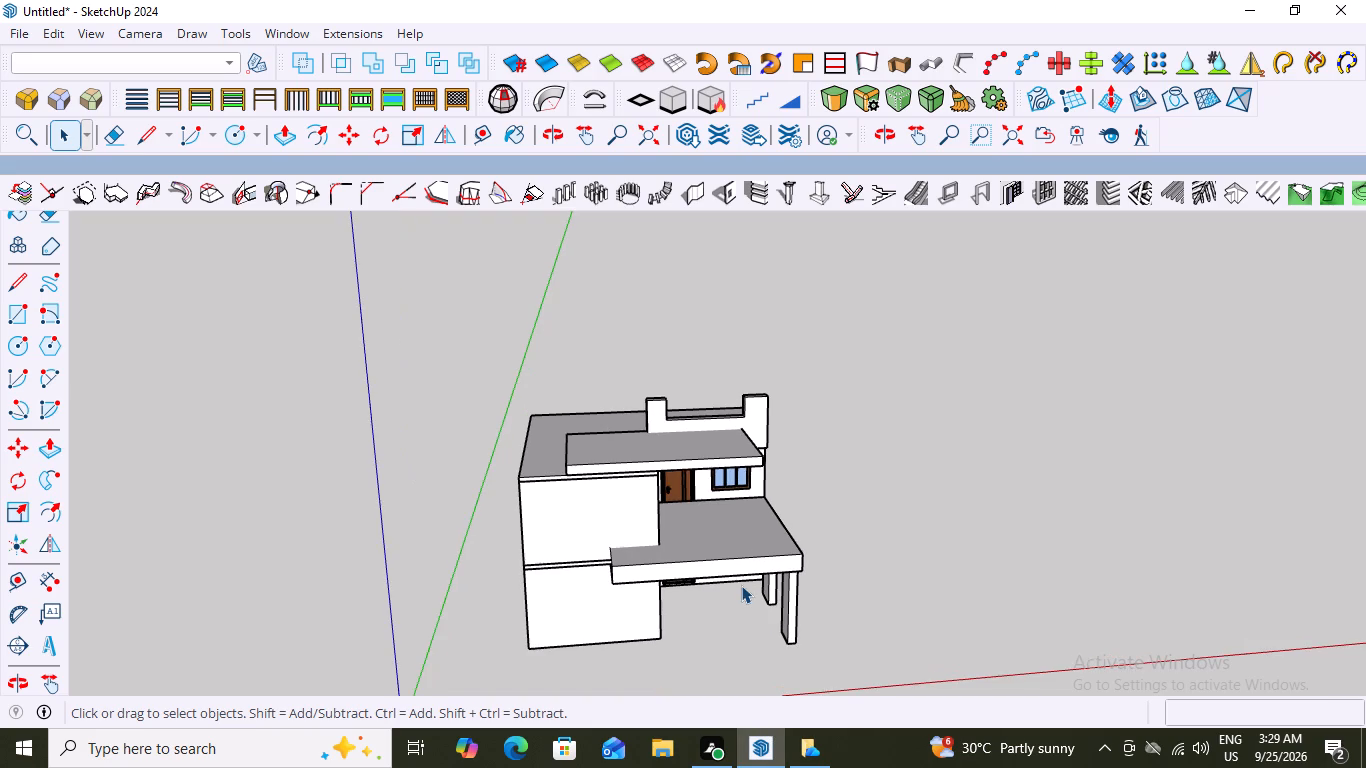
{"action": "scroll", "coordinate": [729, 523], "scroll_direction": "down", "scroll_amount": 5}
{"action": "middle_click", "coordinate": [607, 494]}
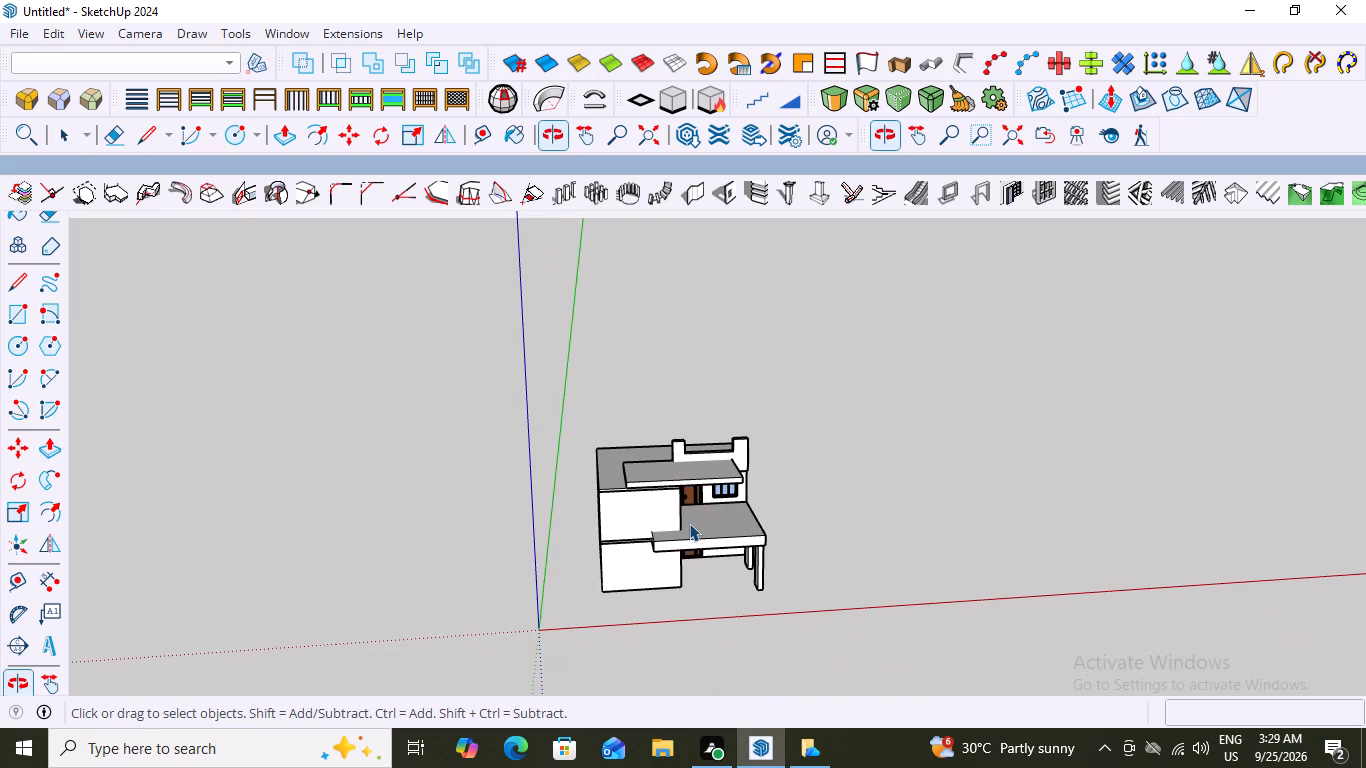
Save the model in the Documents folder as a SketchUp file named exterior5.
{"action": "key", "text": "ctrl+s"}
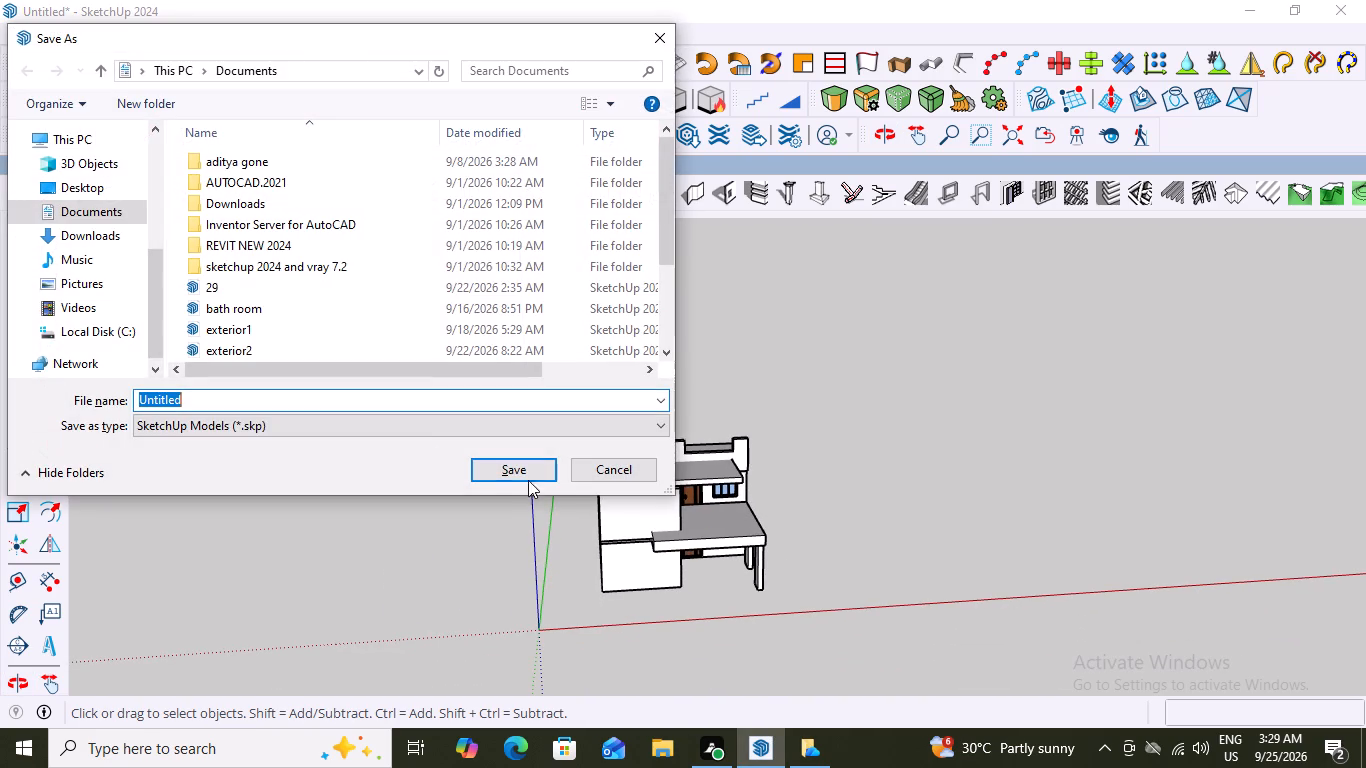
{"action": "left_click", "coordinate": [210, 399]}
{"action": "key", "text": "BackSpace"}
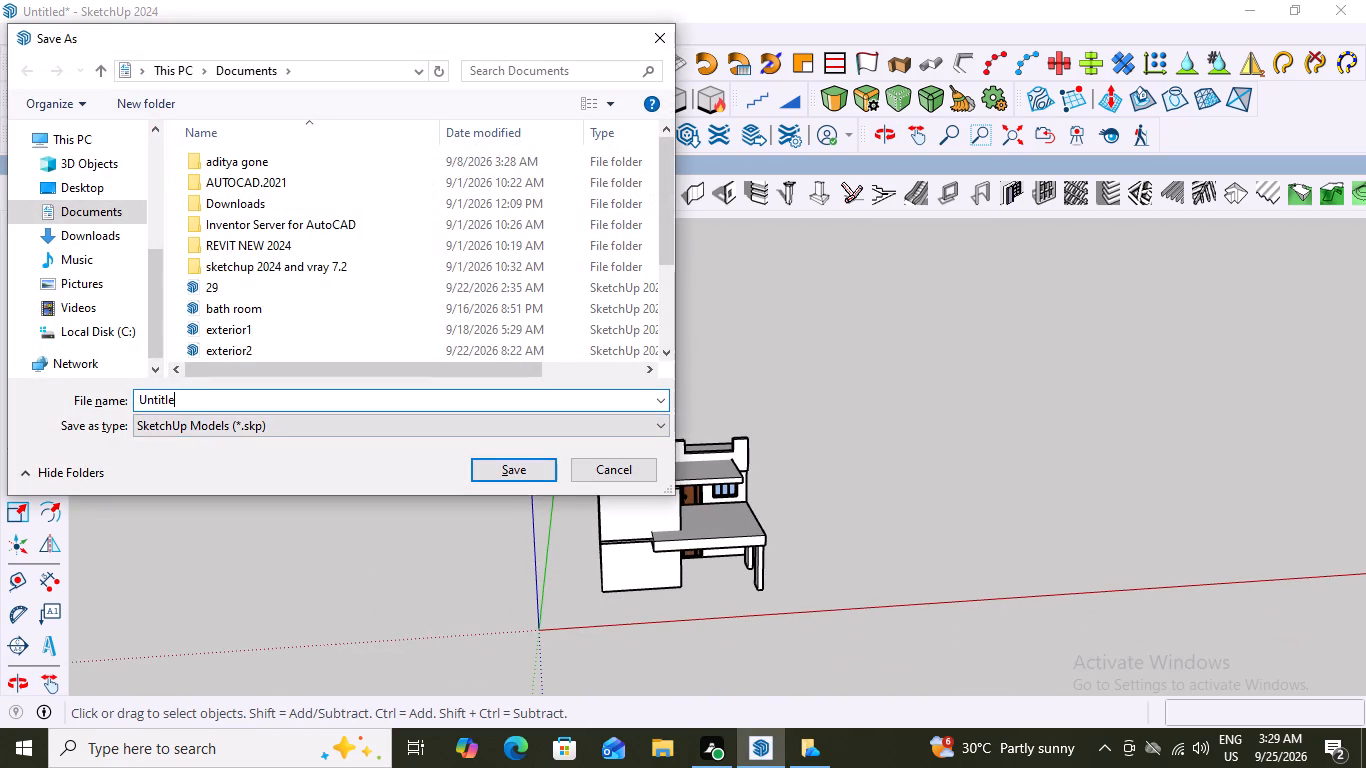
{"action": "key", "text": "BackSpace"}
{"action": "key", "text": "BackSpace"}
{"action": "key", "text": "BackSpace"}
{"action": "key", "text": "BackSpace"}
{"action": "key", "text": "BackSpace"}
{"action": "key", "text": "BackSpace"}
{"action": "key", "text": "BackSpace"}
{"action": "key", "text": "BackSpace"}
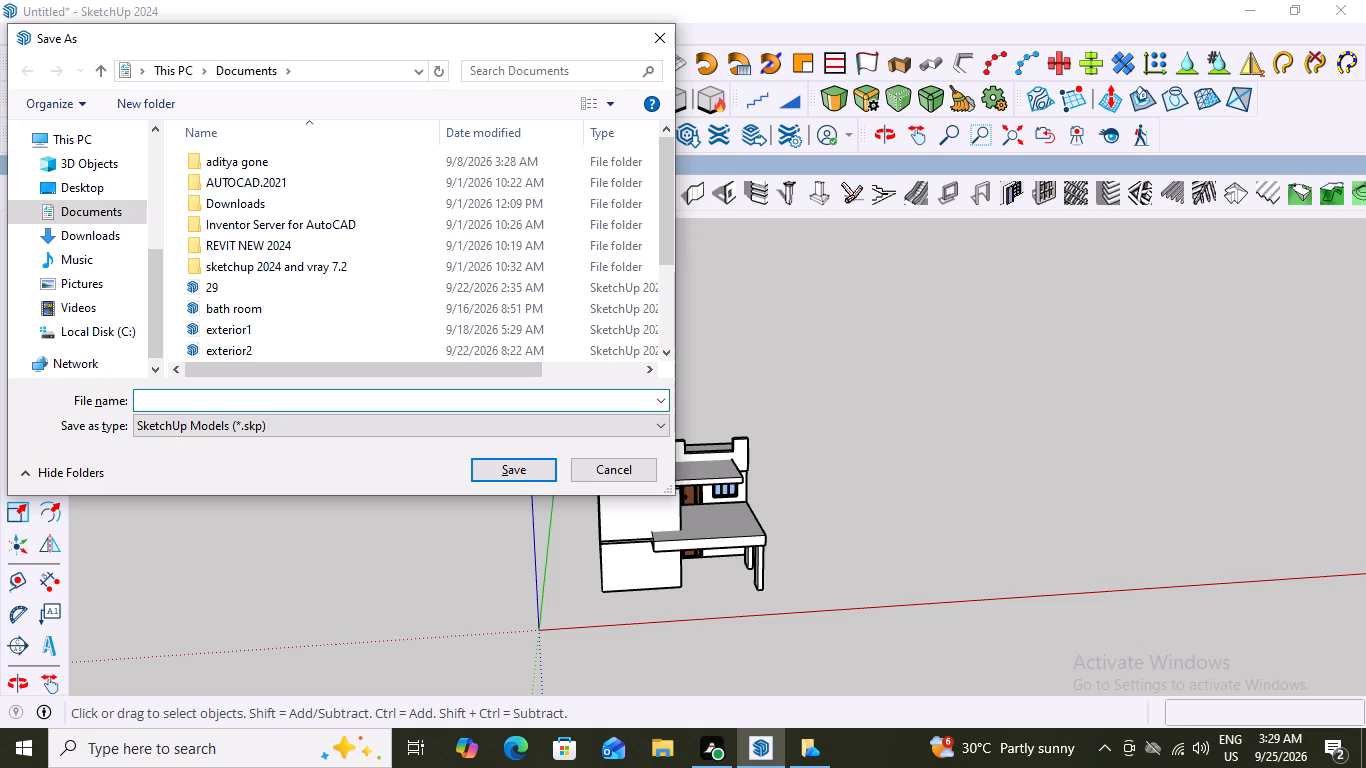
{"action": "type", "text": "ex"}
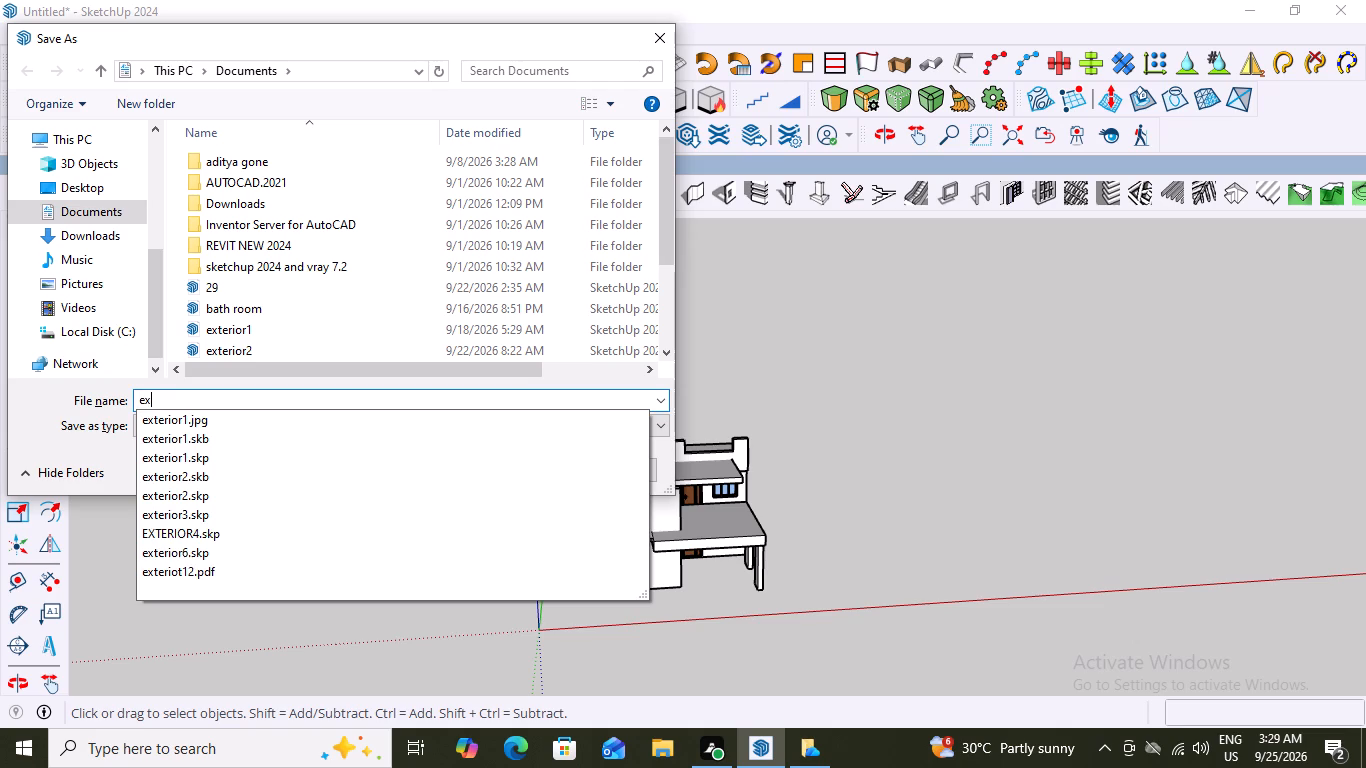
{"action": "type", "text": "te"}
{"action": "type", "text": "ri"}
{"action": "type", "text": "or"}
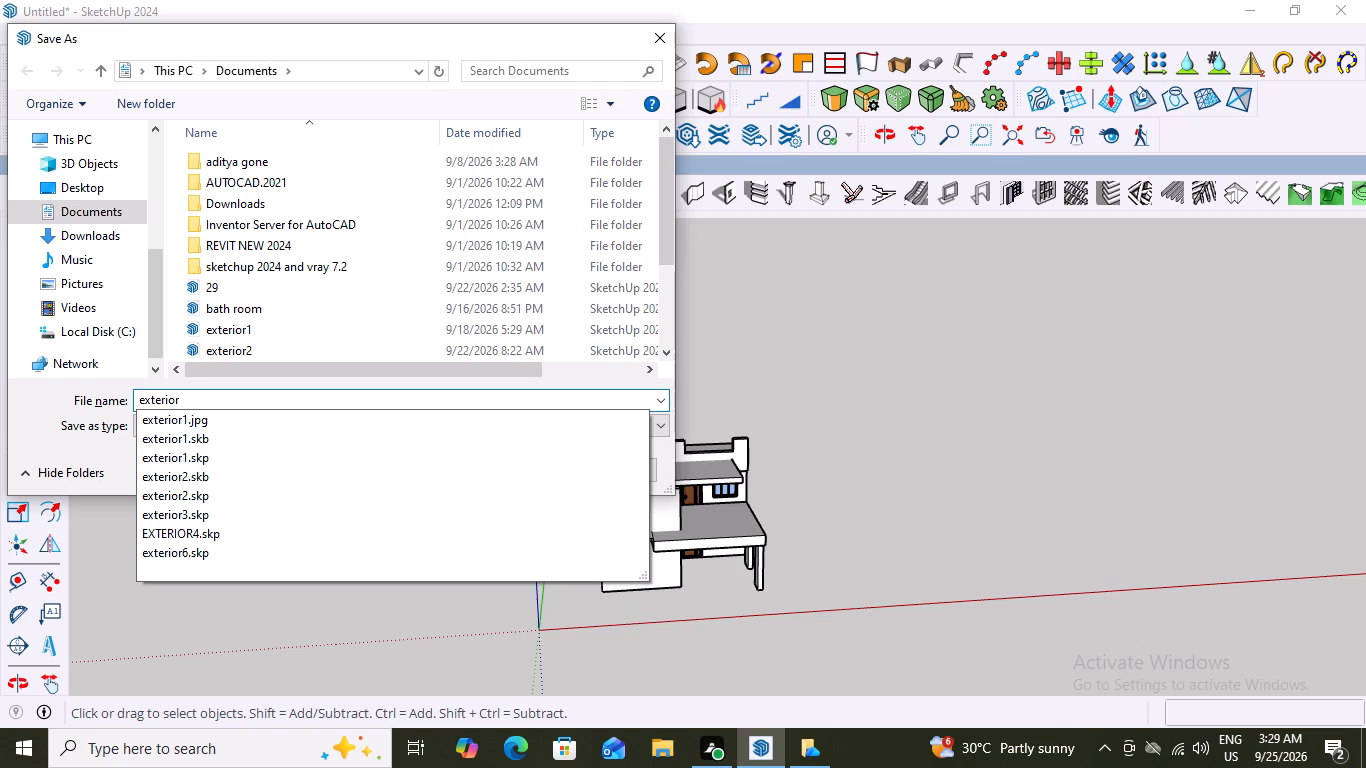
{"action": "key", "text": "5"}
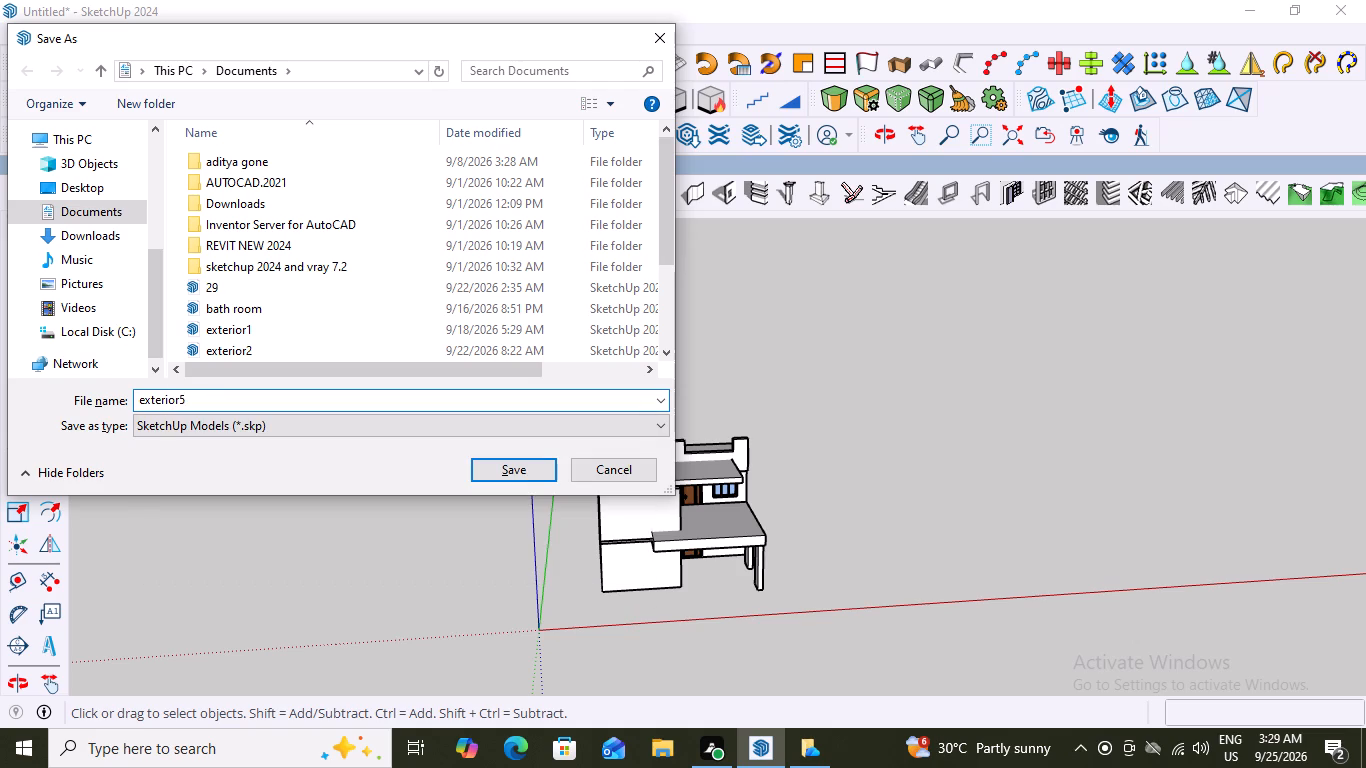
{"action": "left_click", "coordinate": [523, 470]}
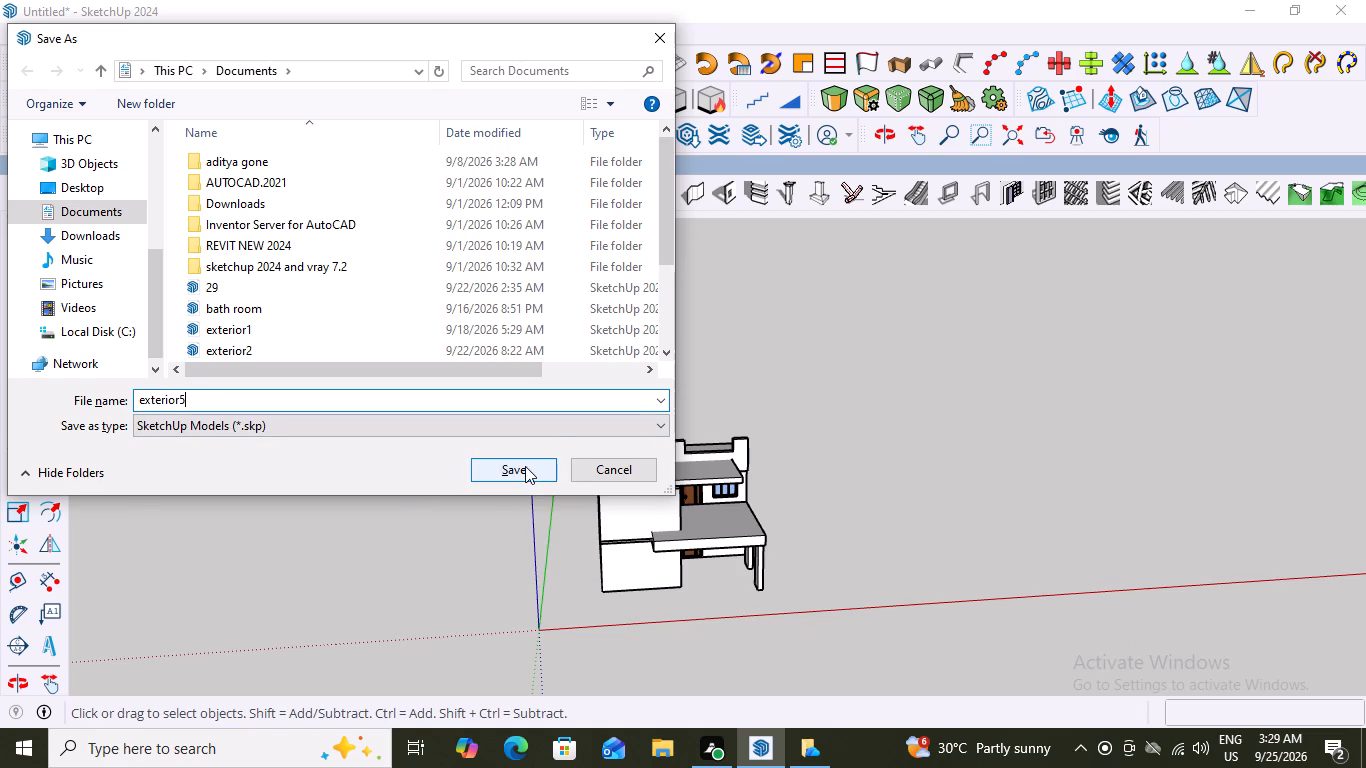
Examine the house from the front and slightly above, comparing the upper roof slab's projection with the porch slab.
{"action": "scroll", "coordinate": [457, 419], "scroll_direction": "down", "scroll_amount": 3}
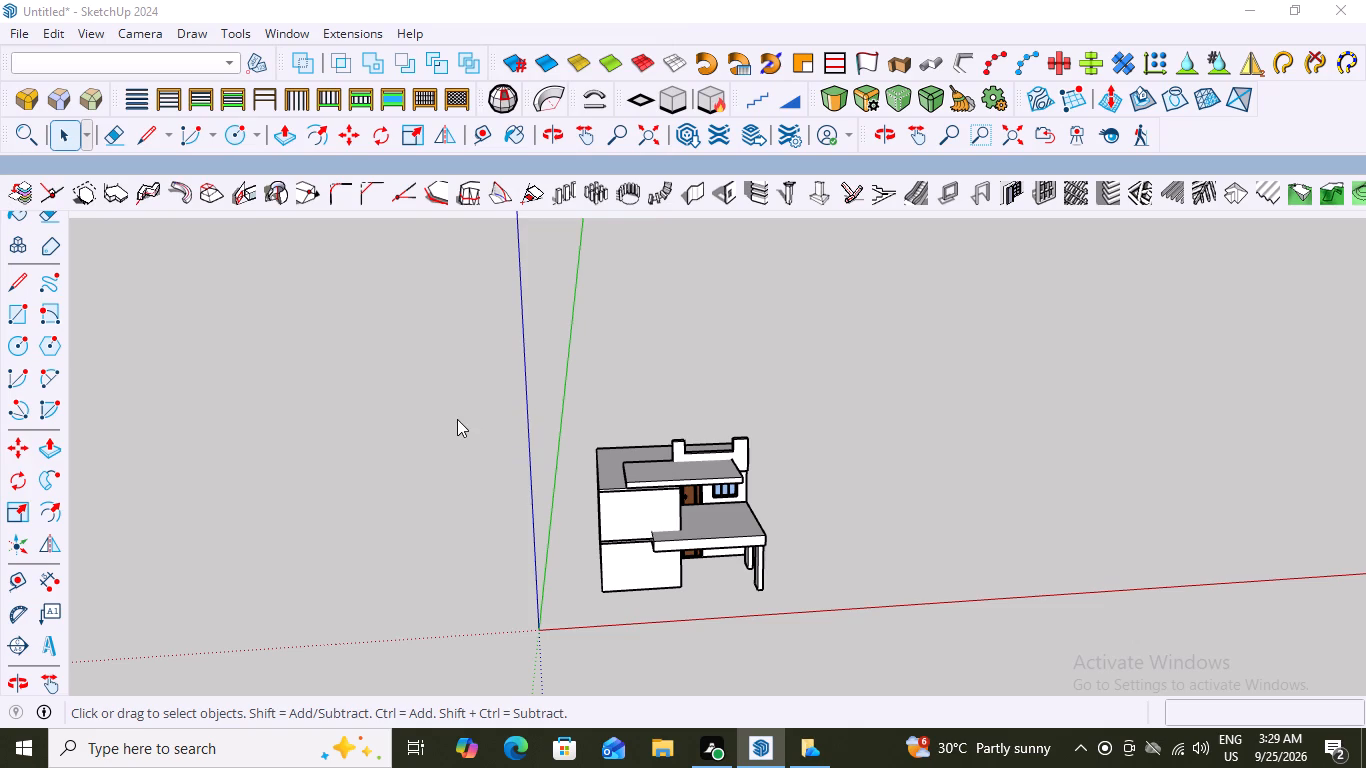
{"action": "scroll", "coordinate": [457, 419], "scroll_direction": "down", "scroll_amount": 5}
{"action": "scroll", "coordinate": [504, 488], "scroll_direction": "down", "scroll_amount": 2}
{"action": "scroll", "coordinate": [629, 501], "scroll_direction": "up", "scroll_amount": 5}
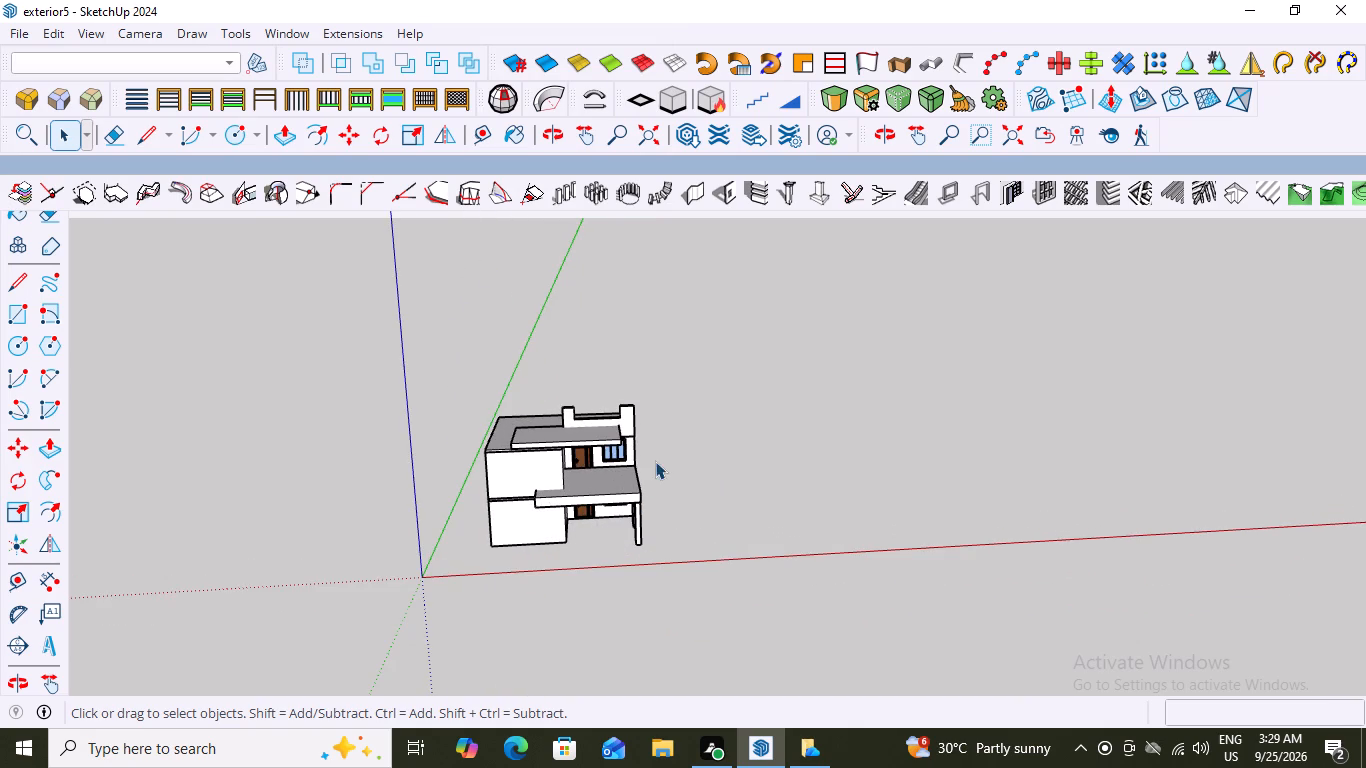
{"action": "scroll", "coordinate": [543, 425], "scroll_direction": "down", "scroll_amount": 6}
{"action": "middle_click_drag", "start_coordinate": [569, 460], "coordinate": [602, 368]}
{"action": "scroll", "coordinate": [602, 368], "scroll_direction": "up", "scroll_amount": 7}
{"action": "scroll", "coordinate": [555, 473], "scroll_direction": "up", "scroll_amount": 4}
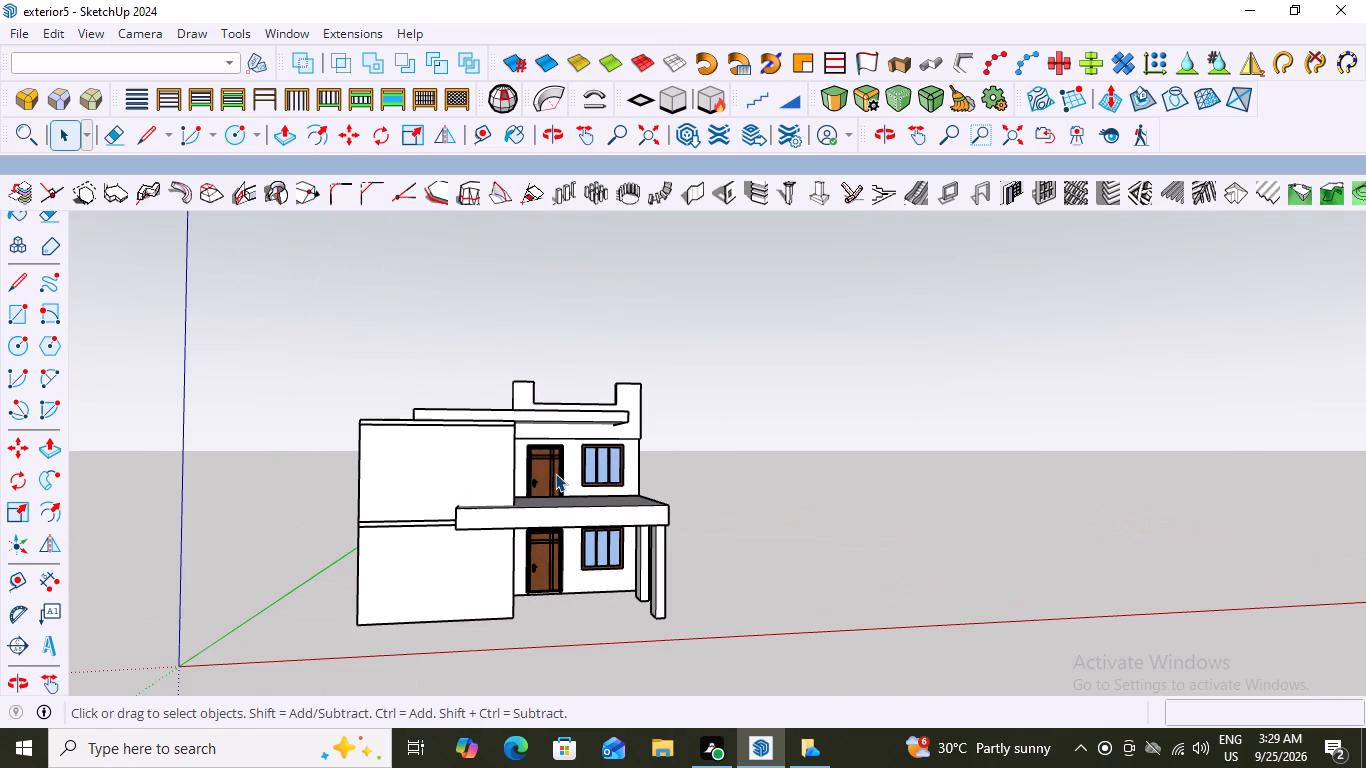
{"action": "scroll", "coordinate": [555, 473], "scroll_direction": "down", "scroll_amount": 9}
{"action": "middle_click_drag", "start_coordinate": [572, 463], "coordinate": [529, 537]}
{"action": "scroll", "coordinate": [579, 485], "scroll_direction": "up", "scroll_amount": 7}
{"action": "scroll", "coordinate": [533, 484], "scroll_direction": "down", "scroll_amount": 3}
{"action": "middle_click_drag", "start_coordinate": [561, 442], "coordinate": [600, 415]}
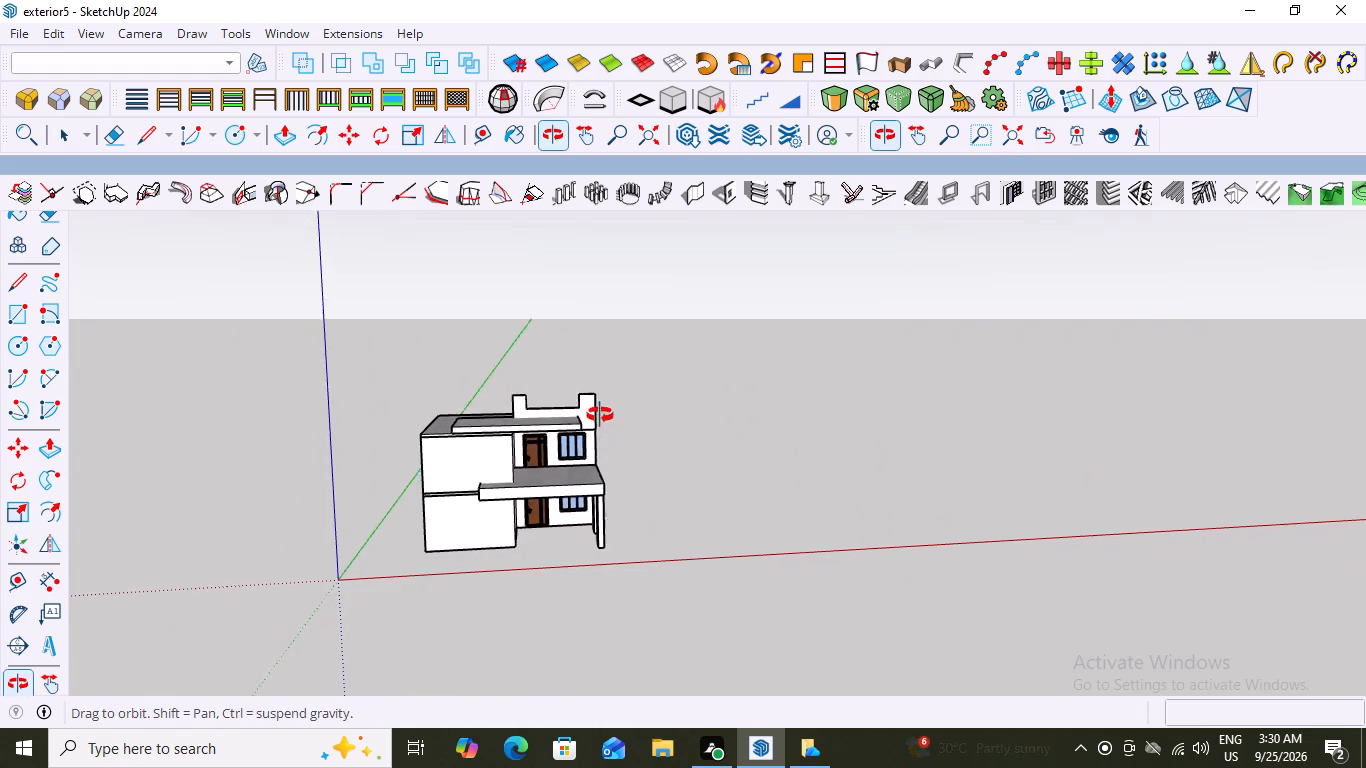
{"action": "middle_click_drag", "start_coordinate": [600, 415], "coordinate": [607, 403]}
{"action": "scroll", "coordinate": [549, 425], "scroll_direction": "up", "scroll_amount": 3}
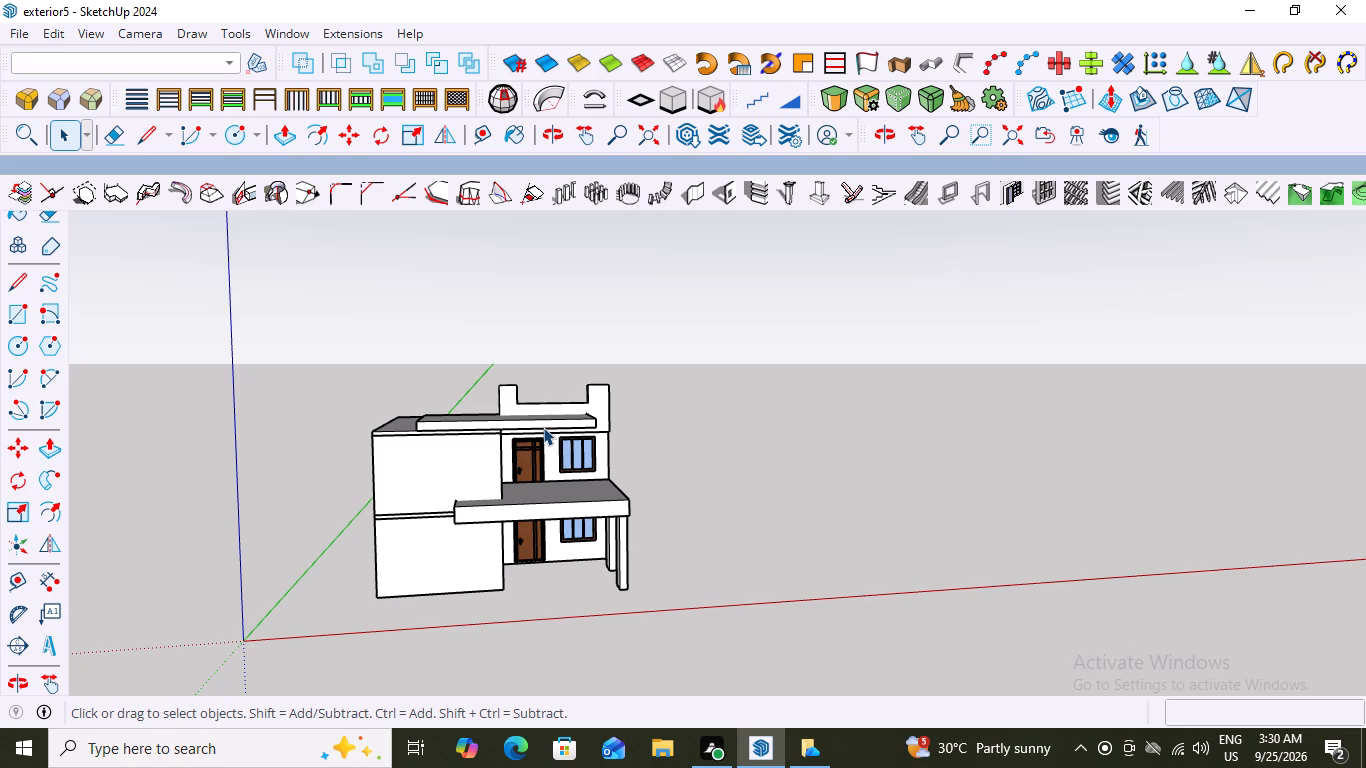
{"action": "scroll", "coordinate": [597, 497], "scroll_direction": "down", "scroll_amount": 1}
{"action": "middle_click_drag", "start_coordinate": [641, 480], "coordinate": [610, 480]}
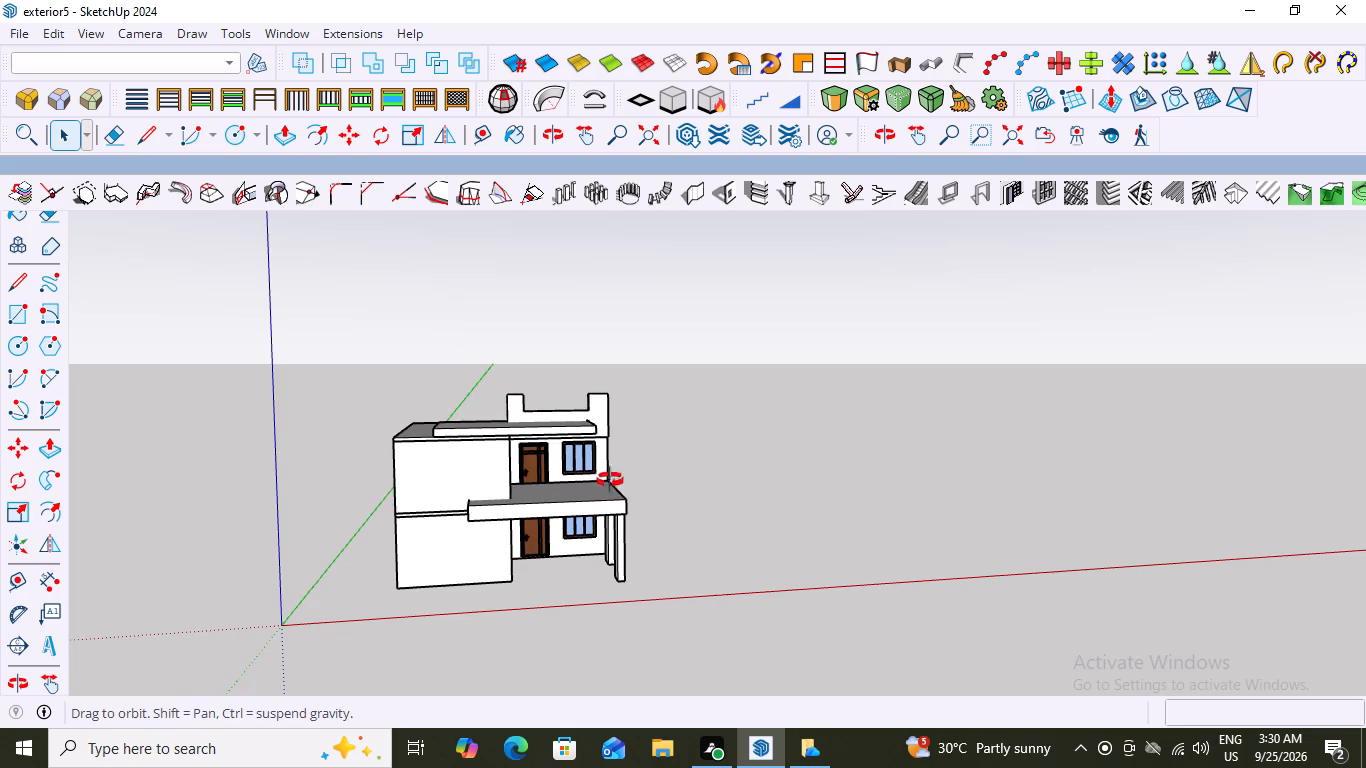
{"action": "middle_click_drag", "start_coordinate": [610, 480], "coordinate": [468, 492]}
{"action": "scroll", "coordinate": [572, 487], "scroll_direction": "up", "scroll_amount": 6}
{"action": "middle_click_drag", "start_coordinate": [589, 541], "coordinate": [699, 524]}
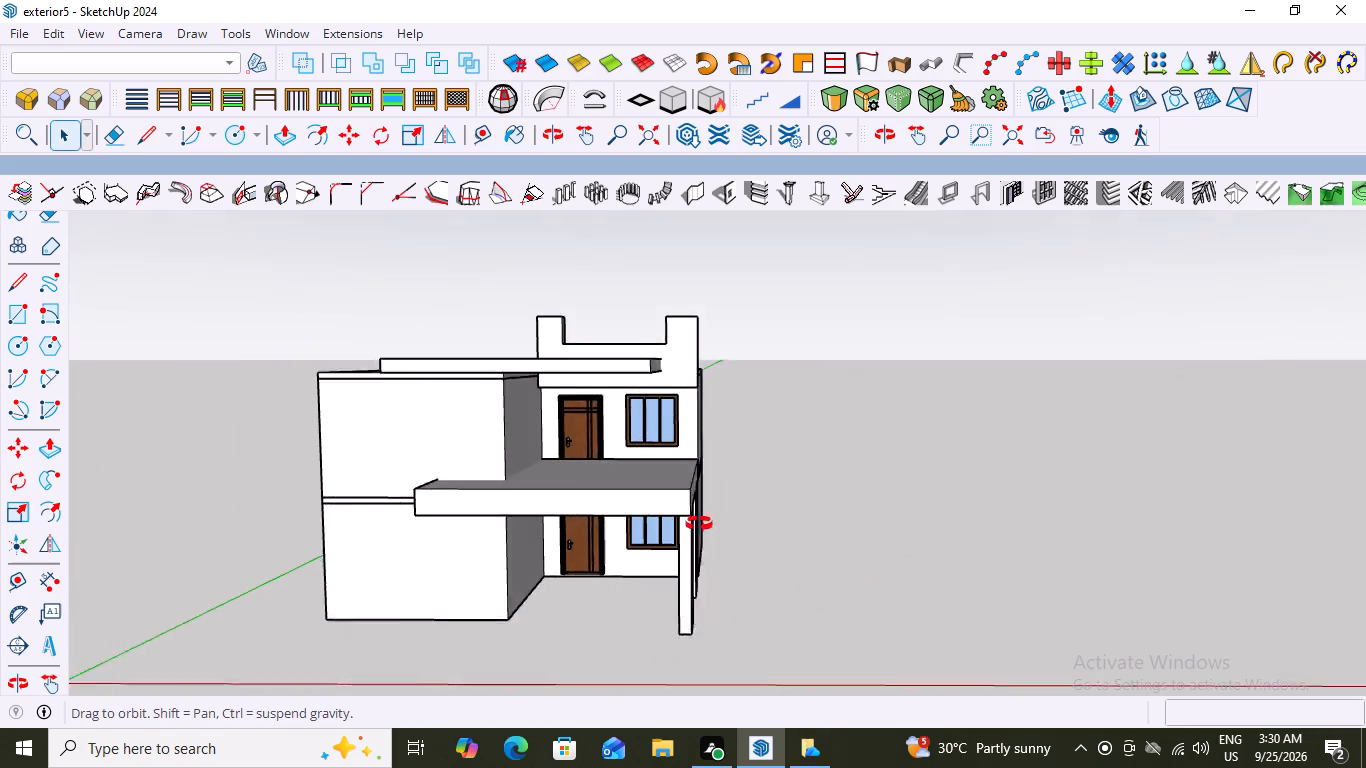
{"action": "middle_click_drag", "start_coordinate": [699, 524], "coordinate": [686, 540]}
{"action": "scroll", "coordinate": [631, 560], "scroll_direction": "up", "scroll_amount": 1}
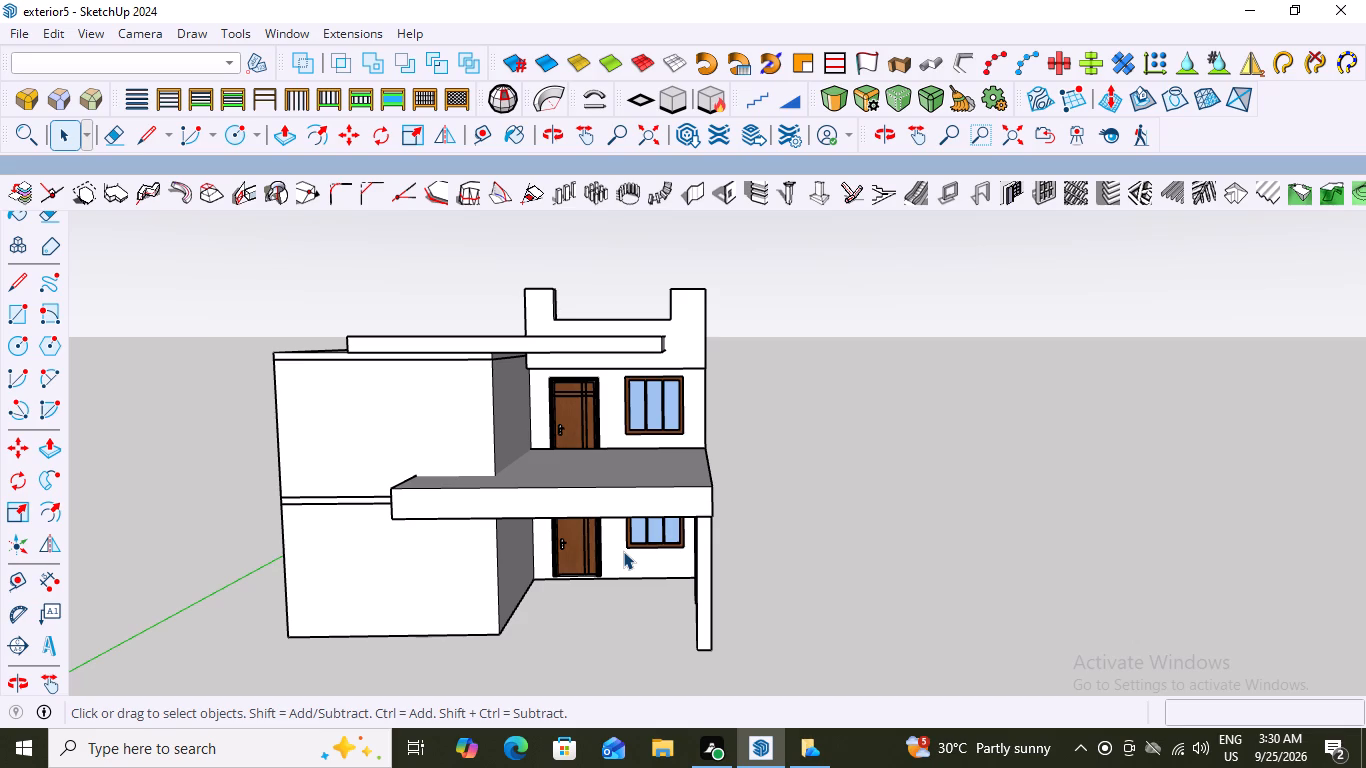
{"action": "scroll", "coordinate": [644, 509], "scroll_direction": "down", "scroll_amount": 2}
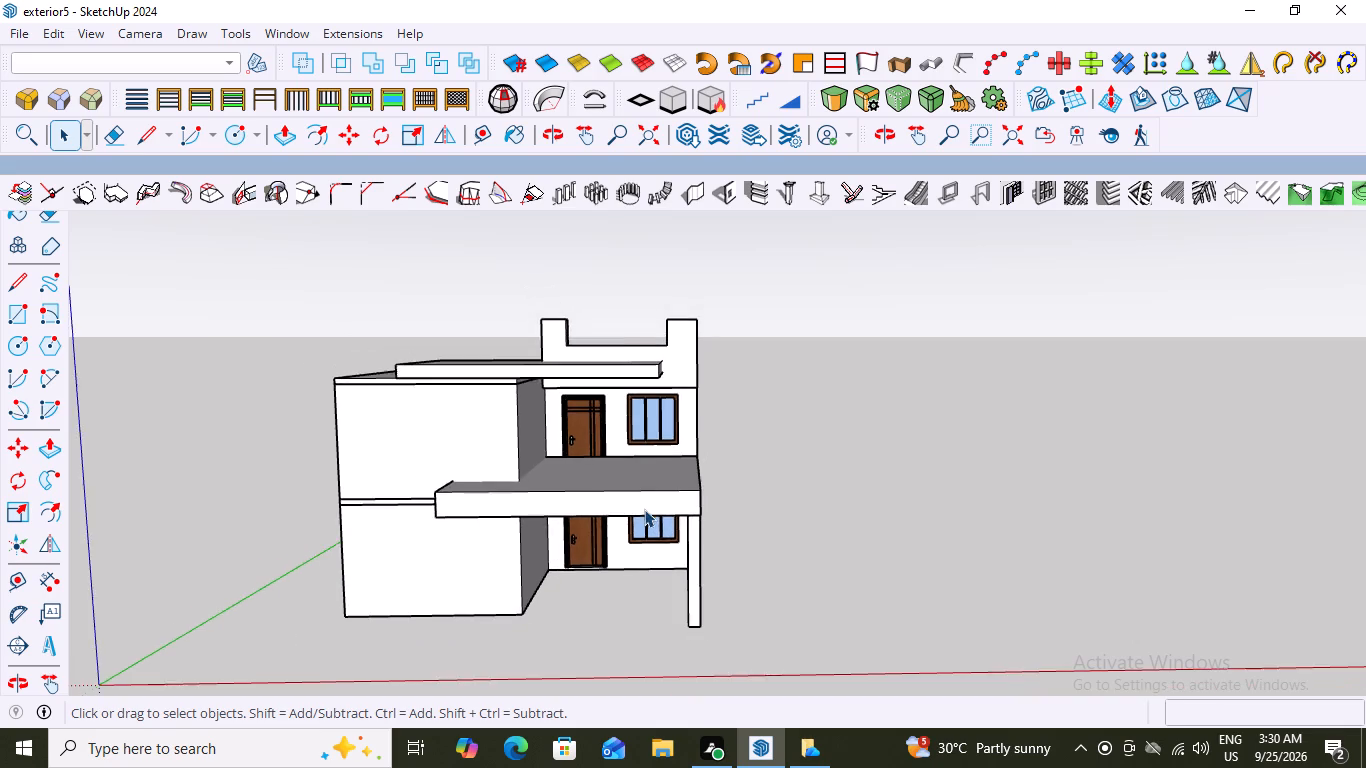
{"action": "scroll", "coordinate": [538, 530], "scroll_direction": "down", "scroll_amount": 2}
Push/Pull the front edge face of the upper roof slab outward by about 6' 6" to deepen the overhang.
{"action": "middle_click_drag", "start_coordinate": [462, 447], "coordinate": [689, 480]}
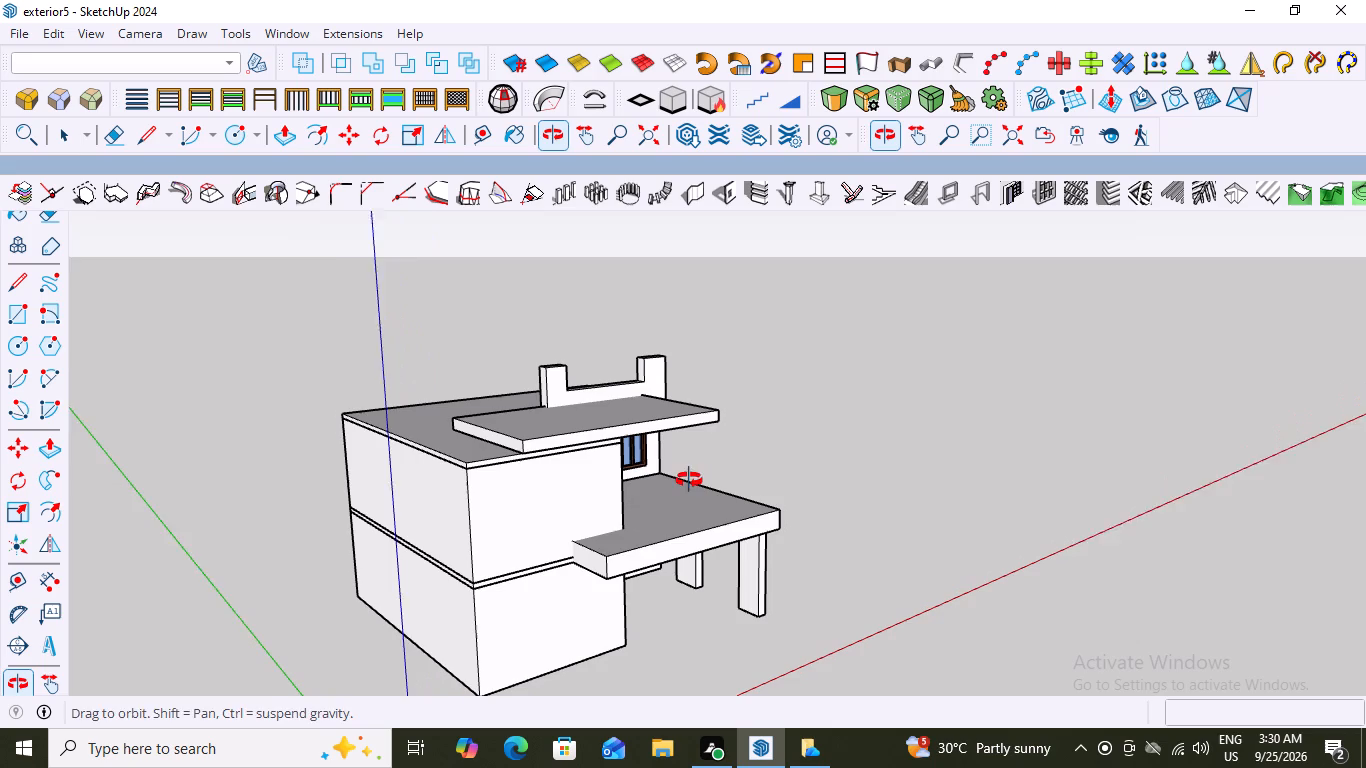
{"action": "middle_click_drag", "start_coordinate": [689, 480], "coordinate": [687, 481]}
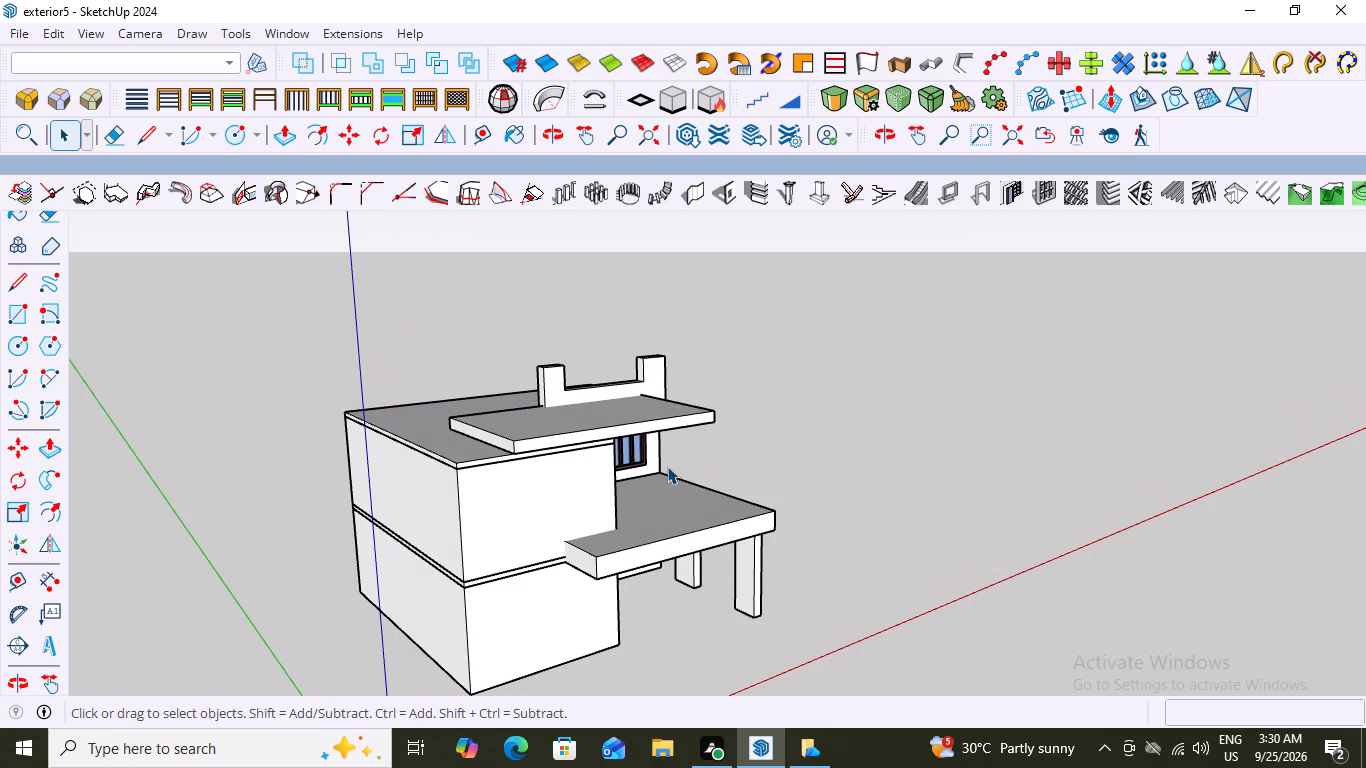
{"action": "scroll", "coordinate": [616, 469], "scroll_direction": "up", "scroll_amount": 2}
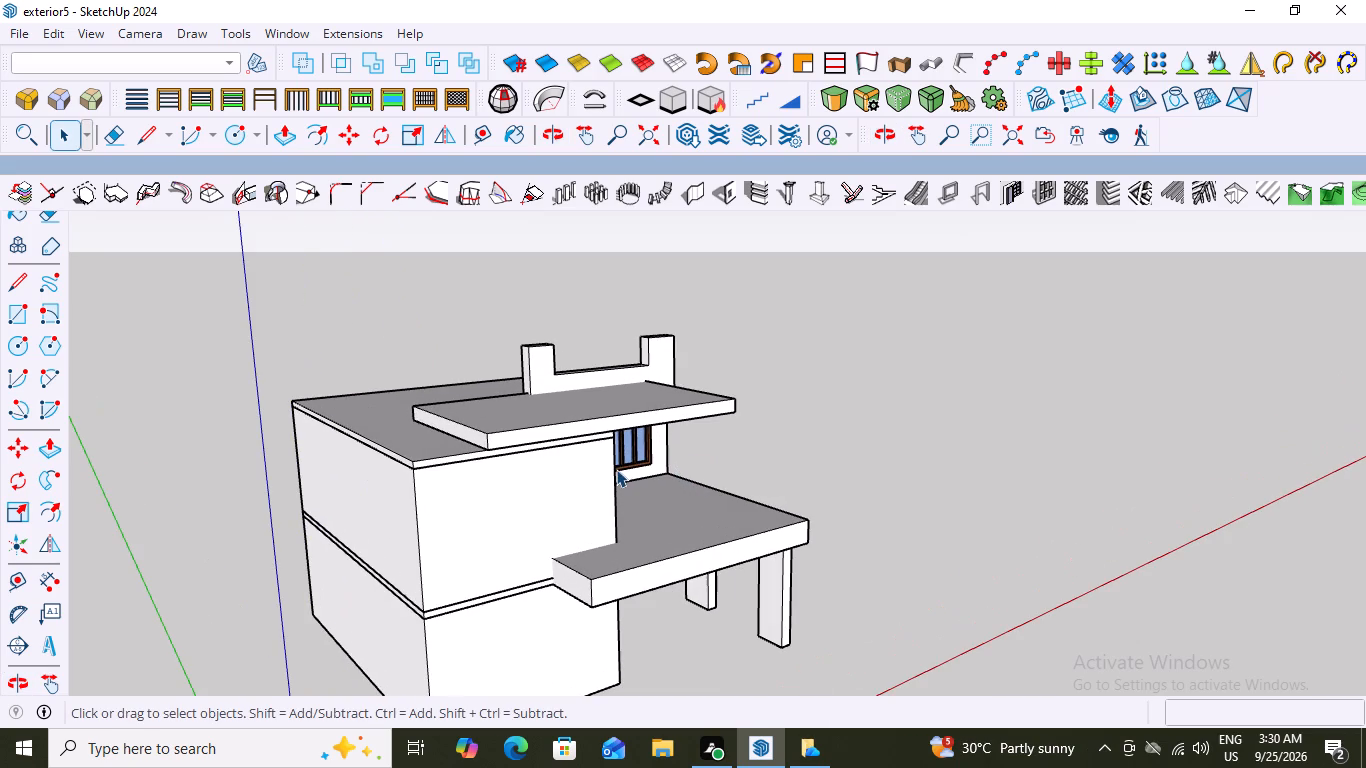
{"action": "left_click", "coordinate": [573, 429]}
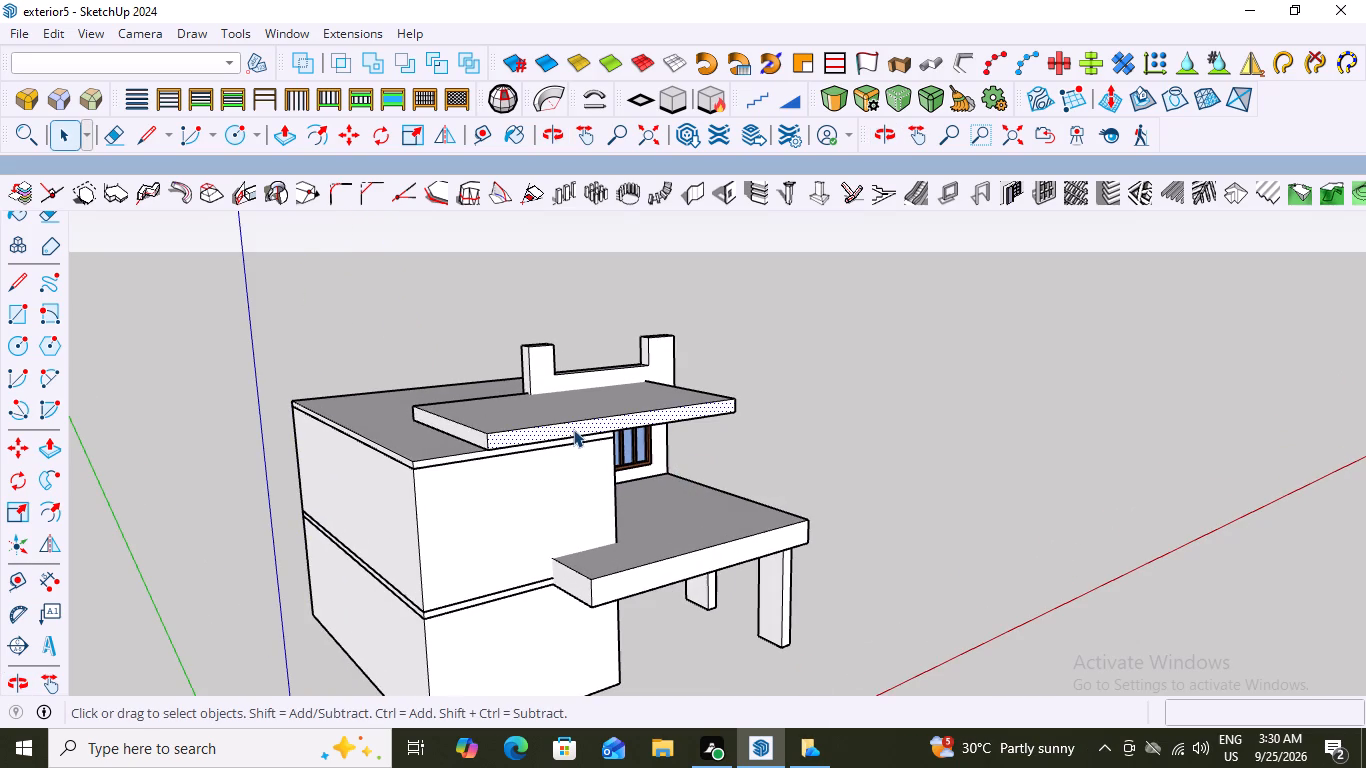
{"action": "double_click", "coordinate": [573, 429]}
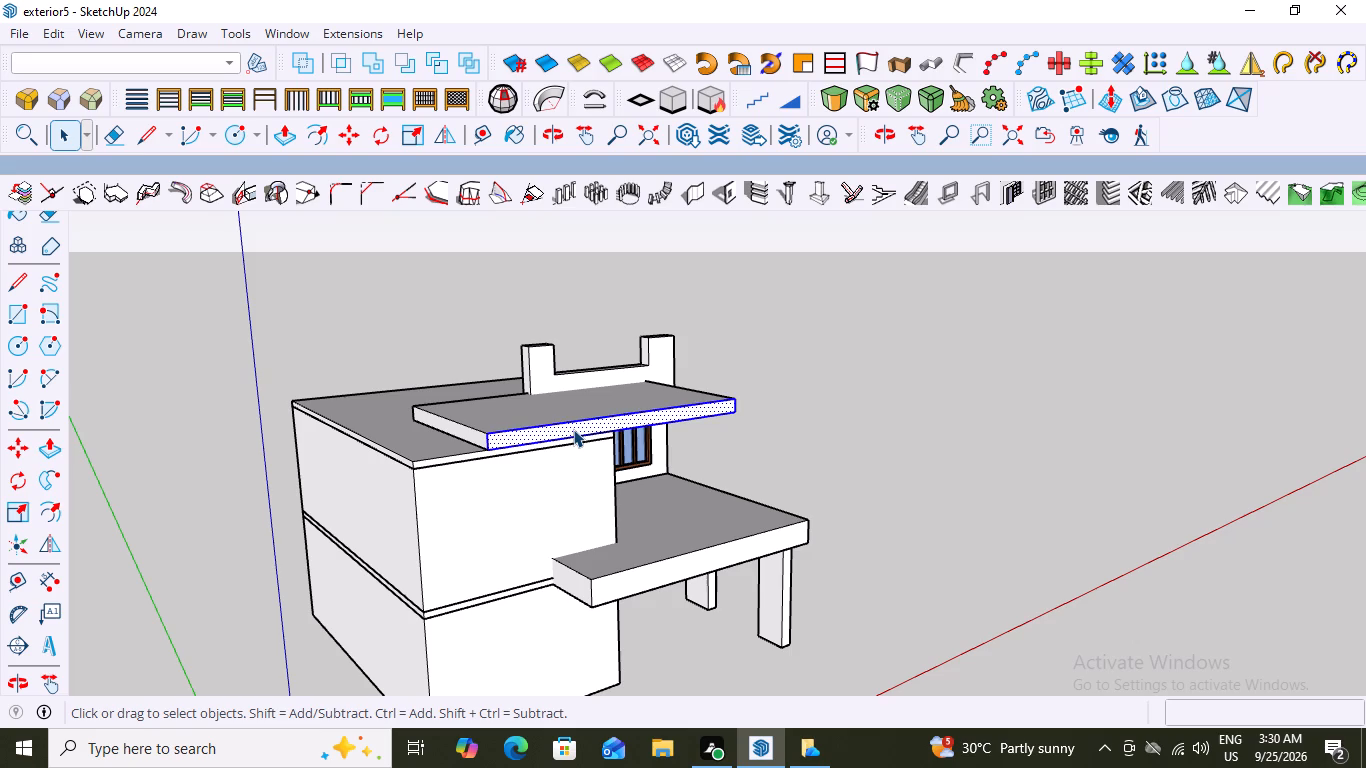
{"action": "key", "text": "p"}
{"action": "left_click", "coordinate": [569, 417]}
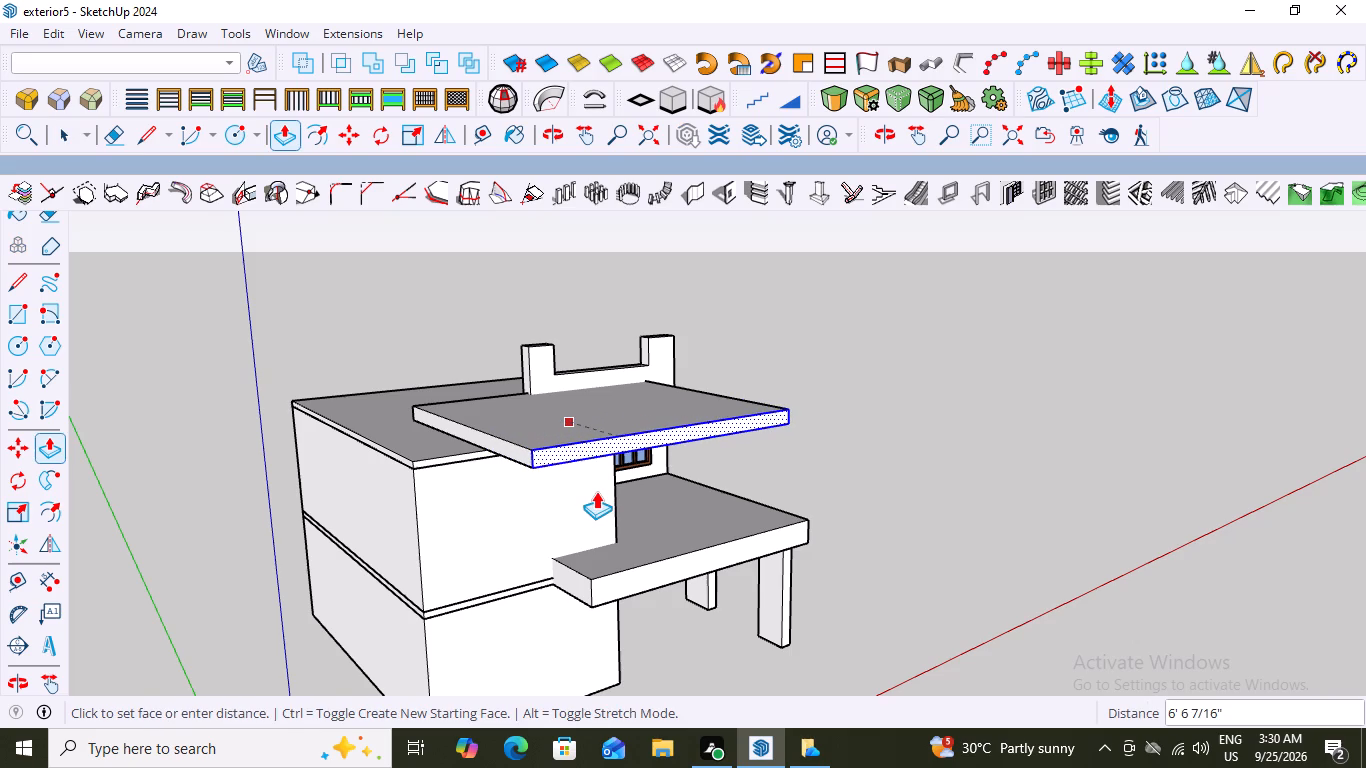
{"action": "left_click", "coordinate": [596, 491]}
{"action": "key", "text": "space"}
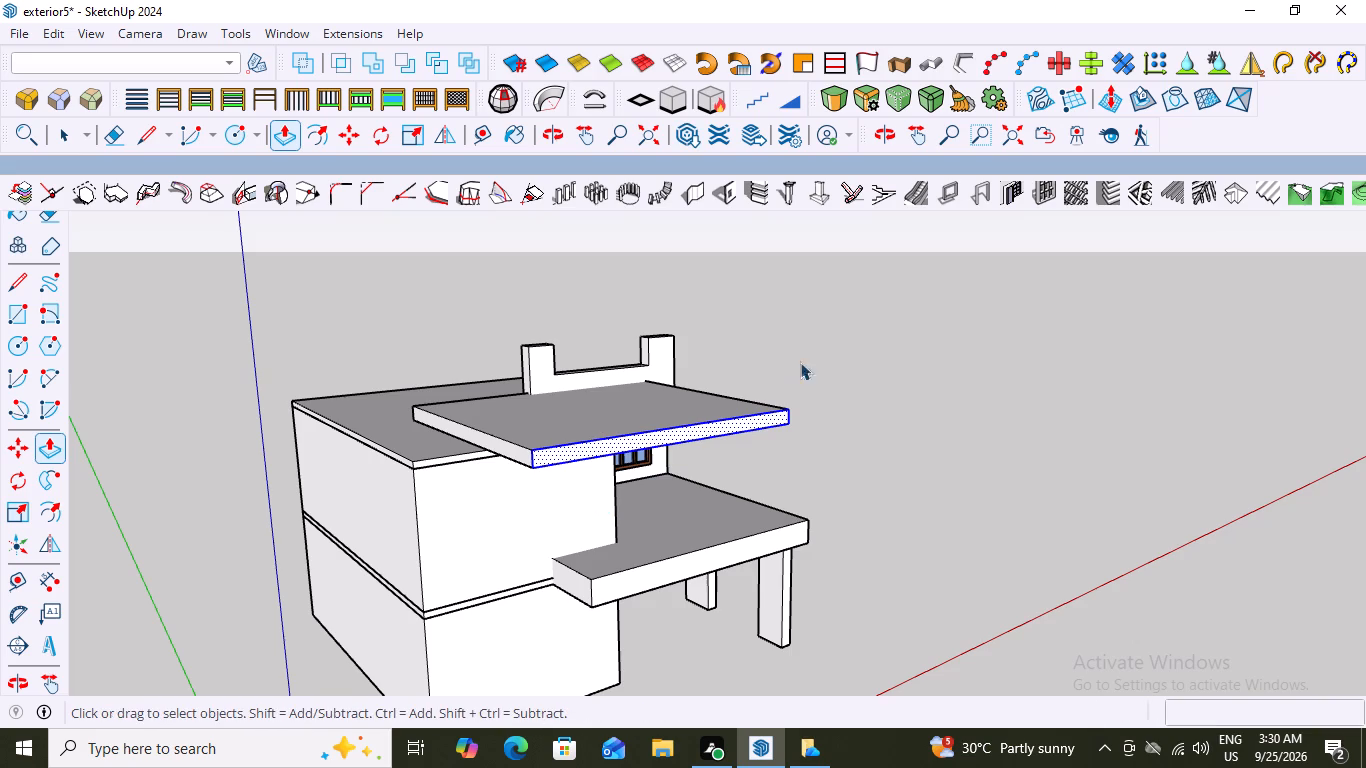
{"action": "left_click", "coordinate": [888, 324]}
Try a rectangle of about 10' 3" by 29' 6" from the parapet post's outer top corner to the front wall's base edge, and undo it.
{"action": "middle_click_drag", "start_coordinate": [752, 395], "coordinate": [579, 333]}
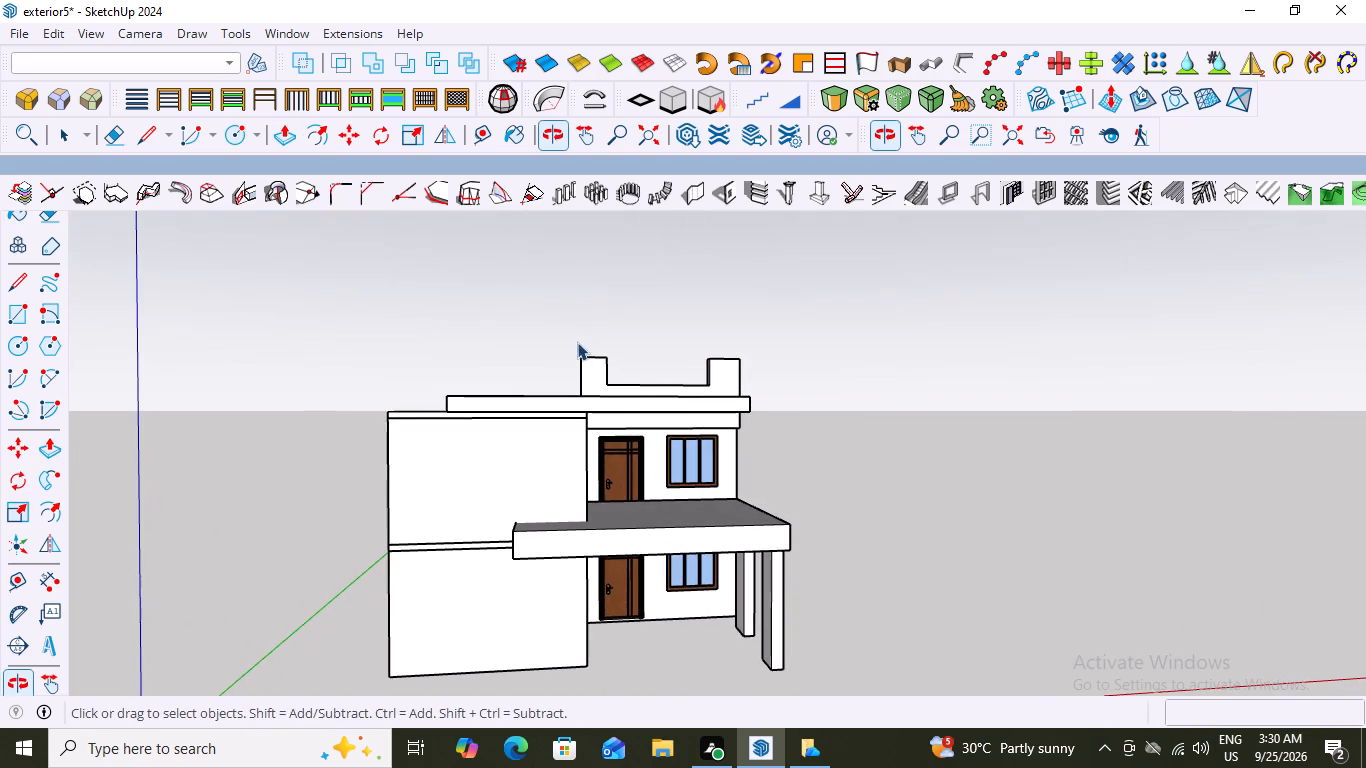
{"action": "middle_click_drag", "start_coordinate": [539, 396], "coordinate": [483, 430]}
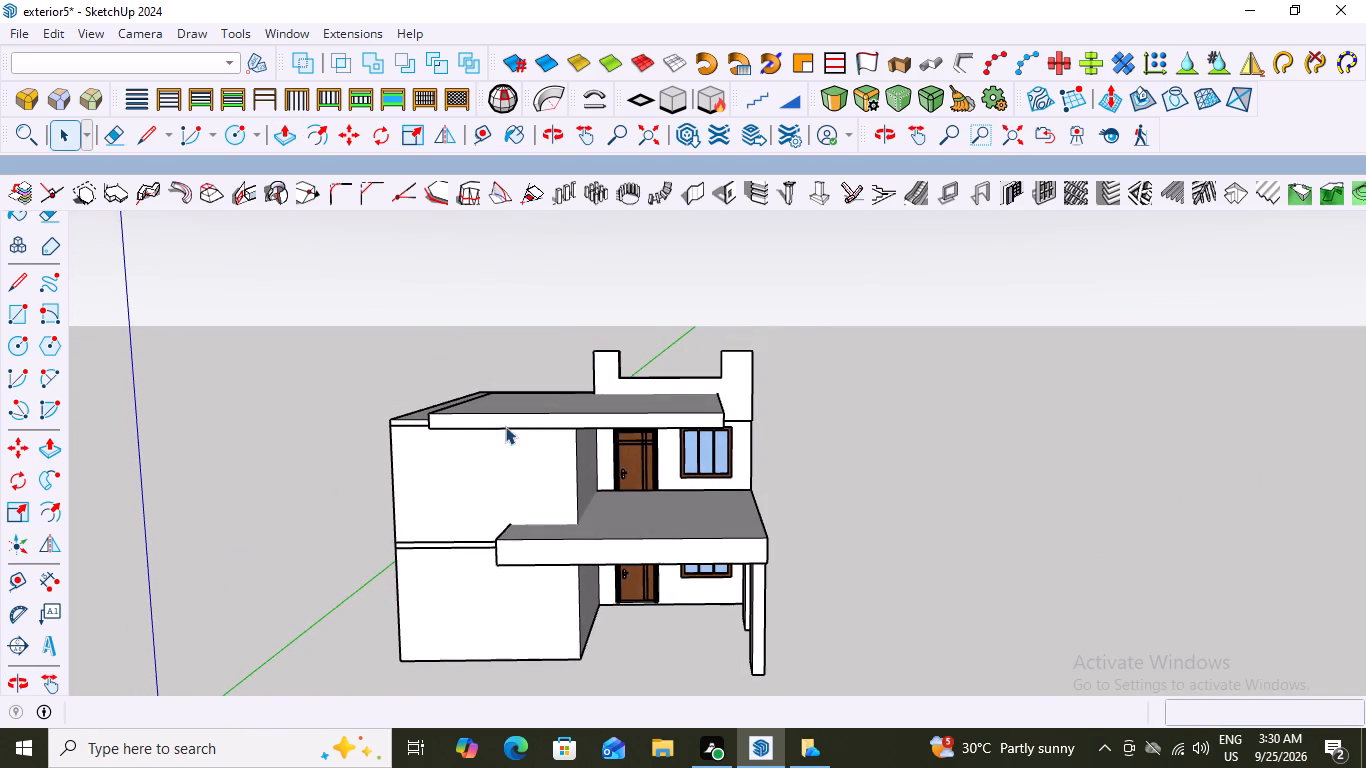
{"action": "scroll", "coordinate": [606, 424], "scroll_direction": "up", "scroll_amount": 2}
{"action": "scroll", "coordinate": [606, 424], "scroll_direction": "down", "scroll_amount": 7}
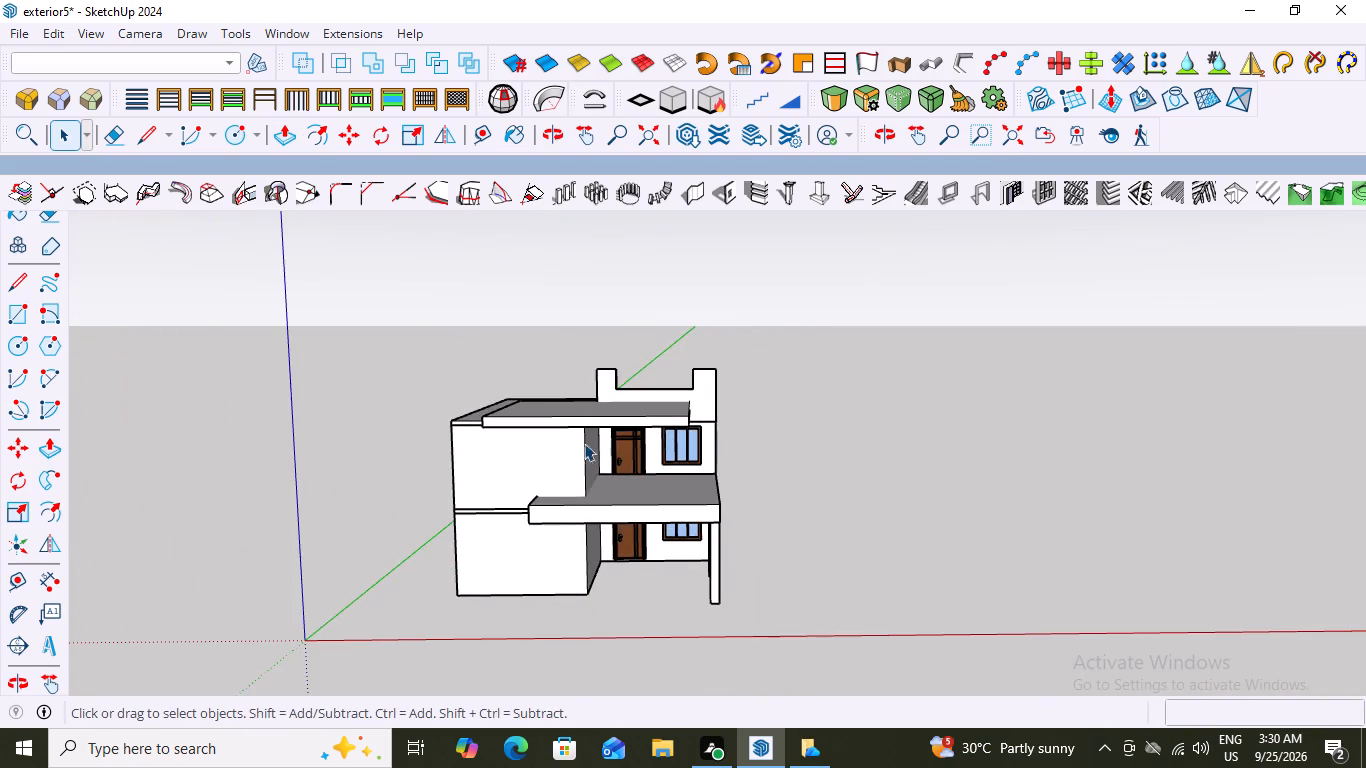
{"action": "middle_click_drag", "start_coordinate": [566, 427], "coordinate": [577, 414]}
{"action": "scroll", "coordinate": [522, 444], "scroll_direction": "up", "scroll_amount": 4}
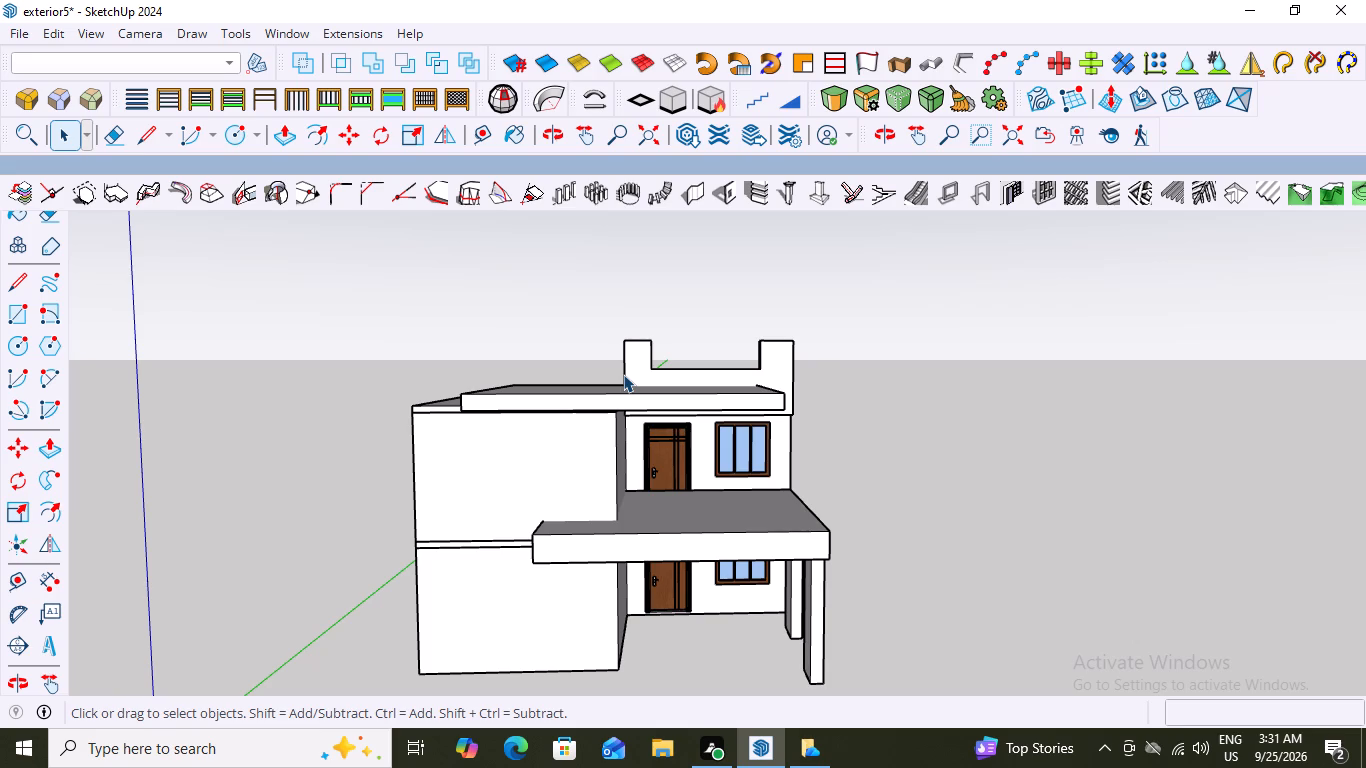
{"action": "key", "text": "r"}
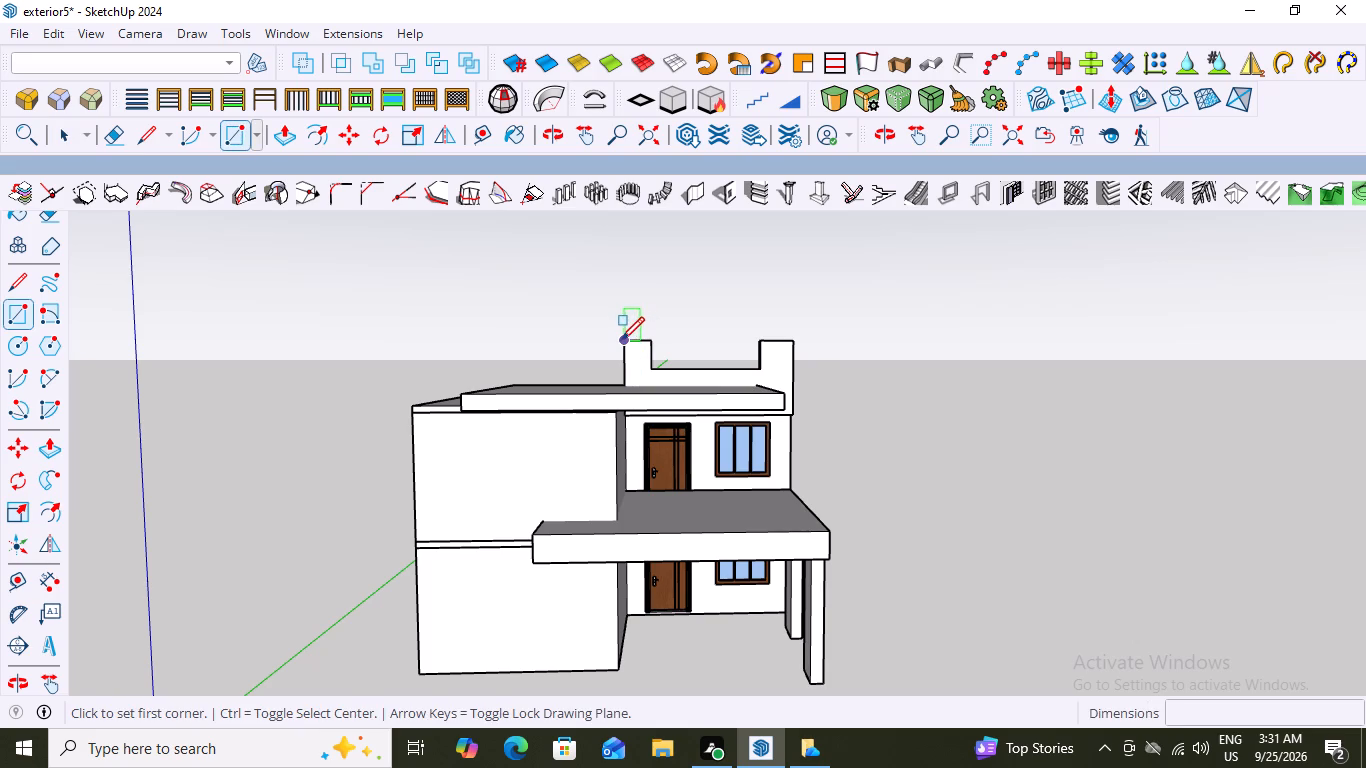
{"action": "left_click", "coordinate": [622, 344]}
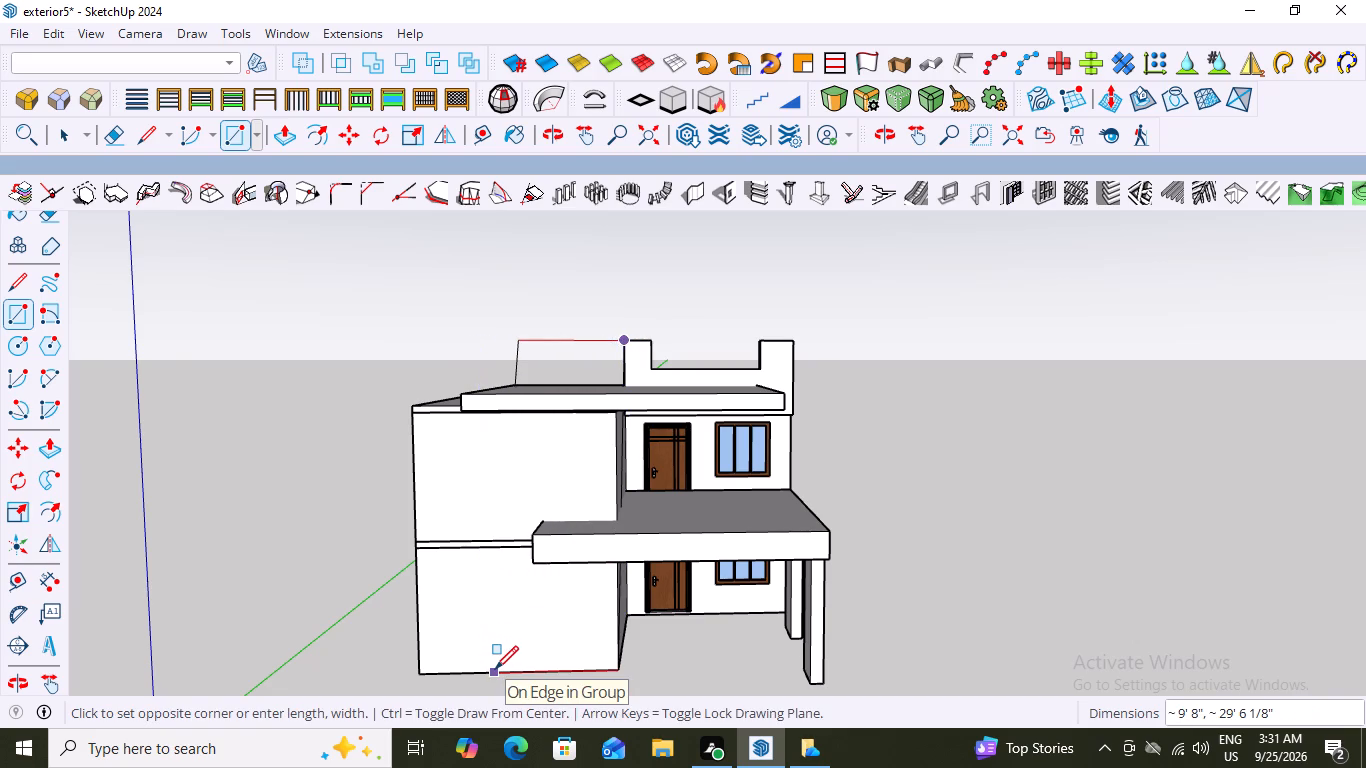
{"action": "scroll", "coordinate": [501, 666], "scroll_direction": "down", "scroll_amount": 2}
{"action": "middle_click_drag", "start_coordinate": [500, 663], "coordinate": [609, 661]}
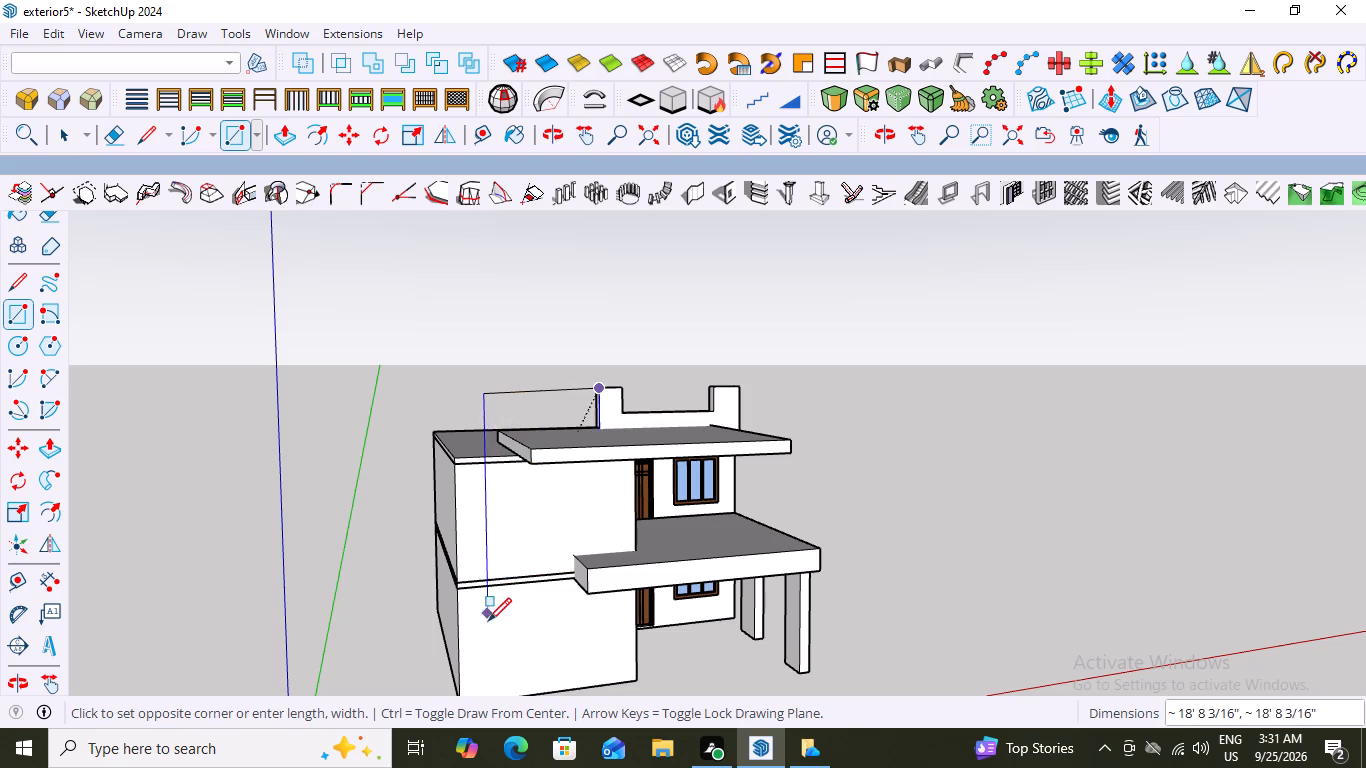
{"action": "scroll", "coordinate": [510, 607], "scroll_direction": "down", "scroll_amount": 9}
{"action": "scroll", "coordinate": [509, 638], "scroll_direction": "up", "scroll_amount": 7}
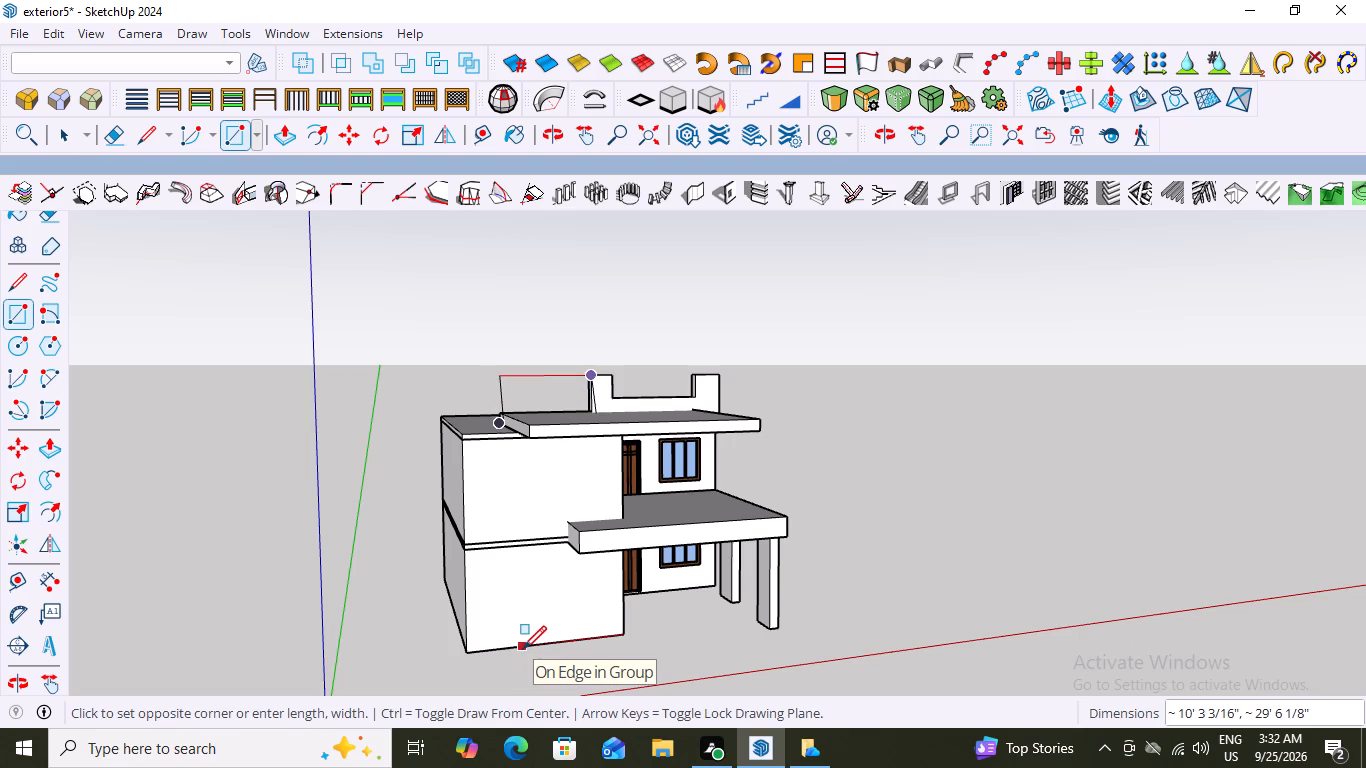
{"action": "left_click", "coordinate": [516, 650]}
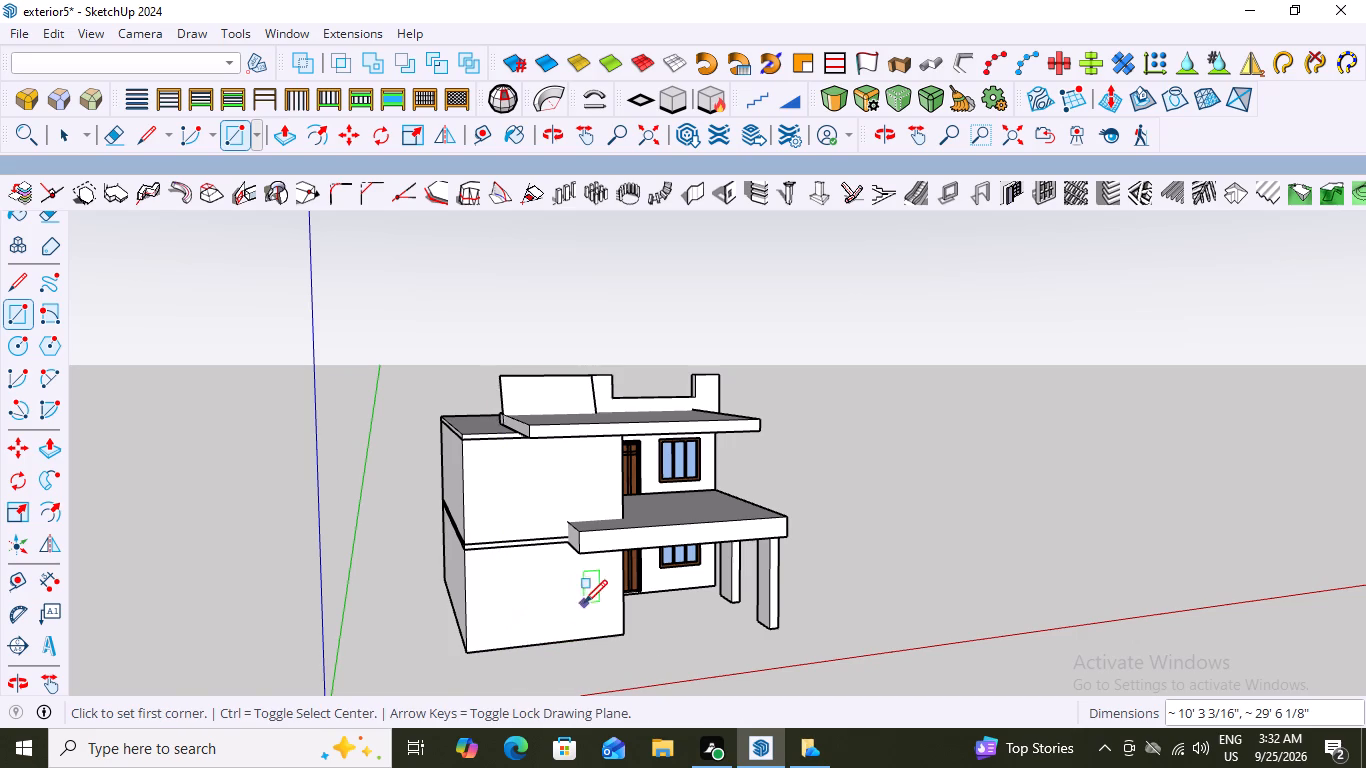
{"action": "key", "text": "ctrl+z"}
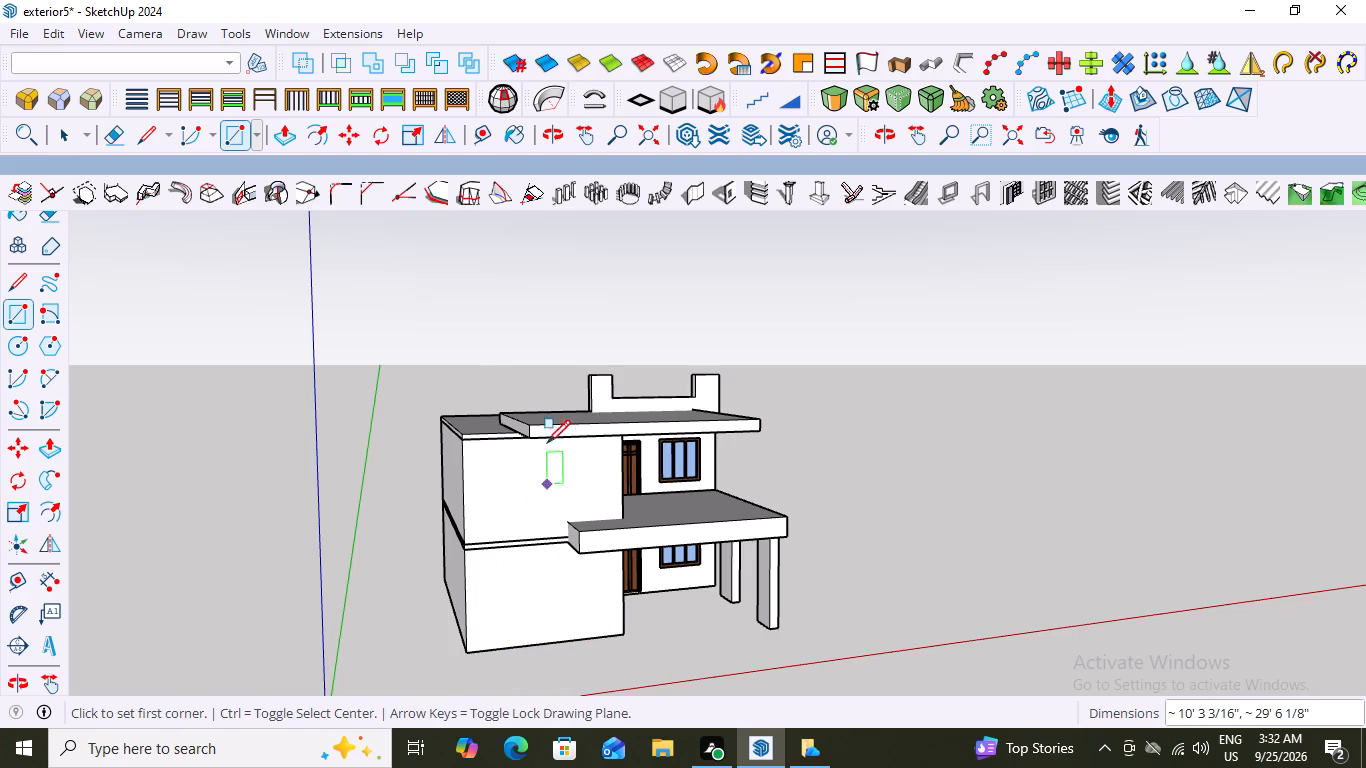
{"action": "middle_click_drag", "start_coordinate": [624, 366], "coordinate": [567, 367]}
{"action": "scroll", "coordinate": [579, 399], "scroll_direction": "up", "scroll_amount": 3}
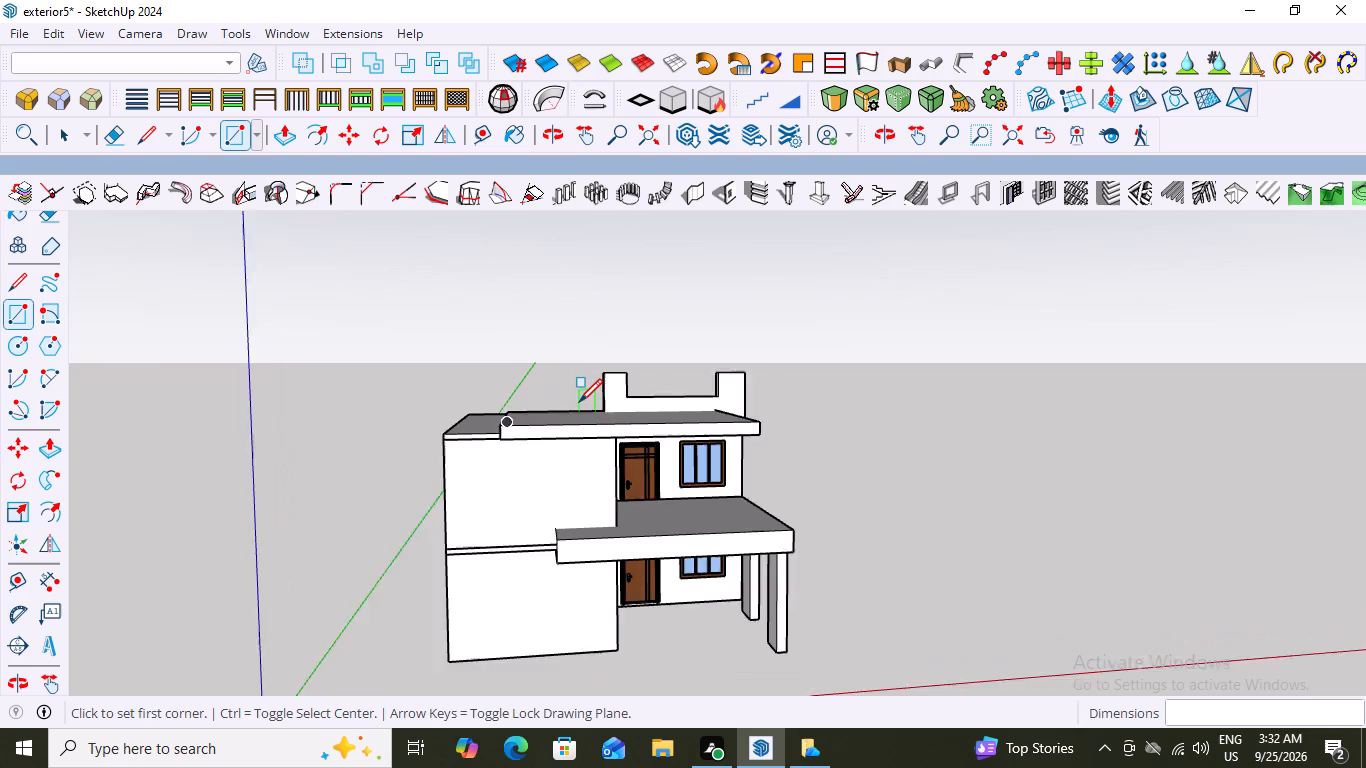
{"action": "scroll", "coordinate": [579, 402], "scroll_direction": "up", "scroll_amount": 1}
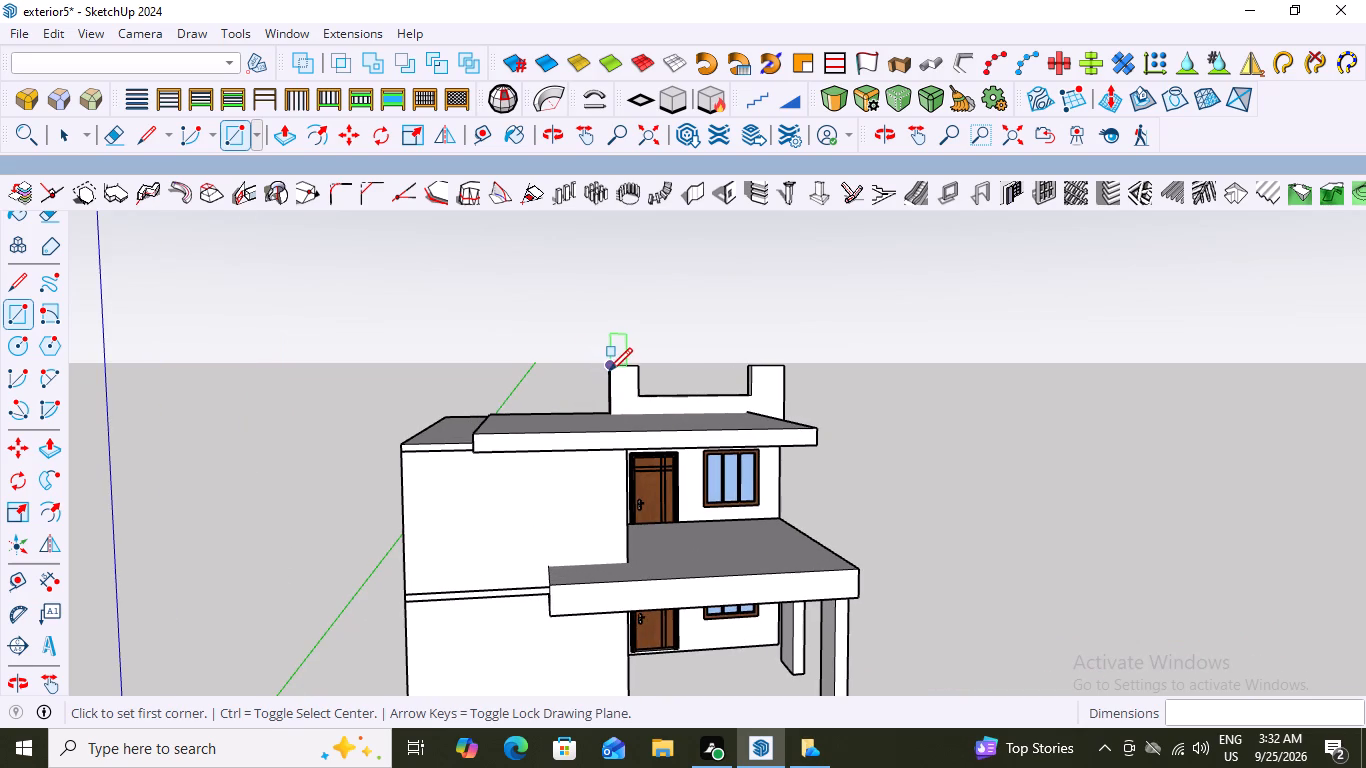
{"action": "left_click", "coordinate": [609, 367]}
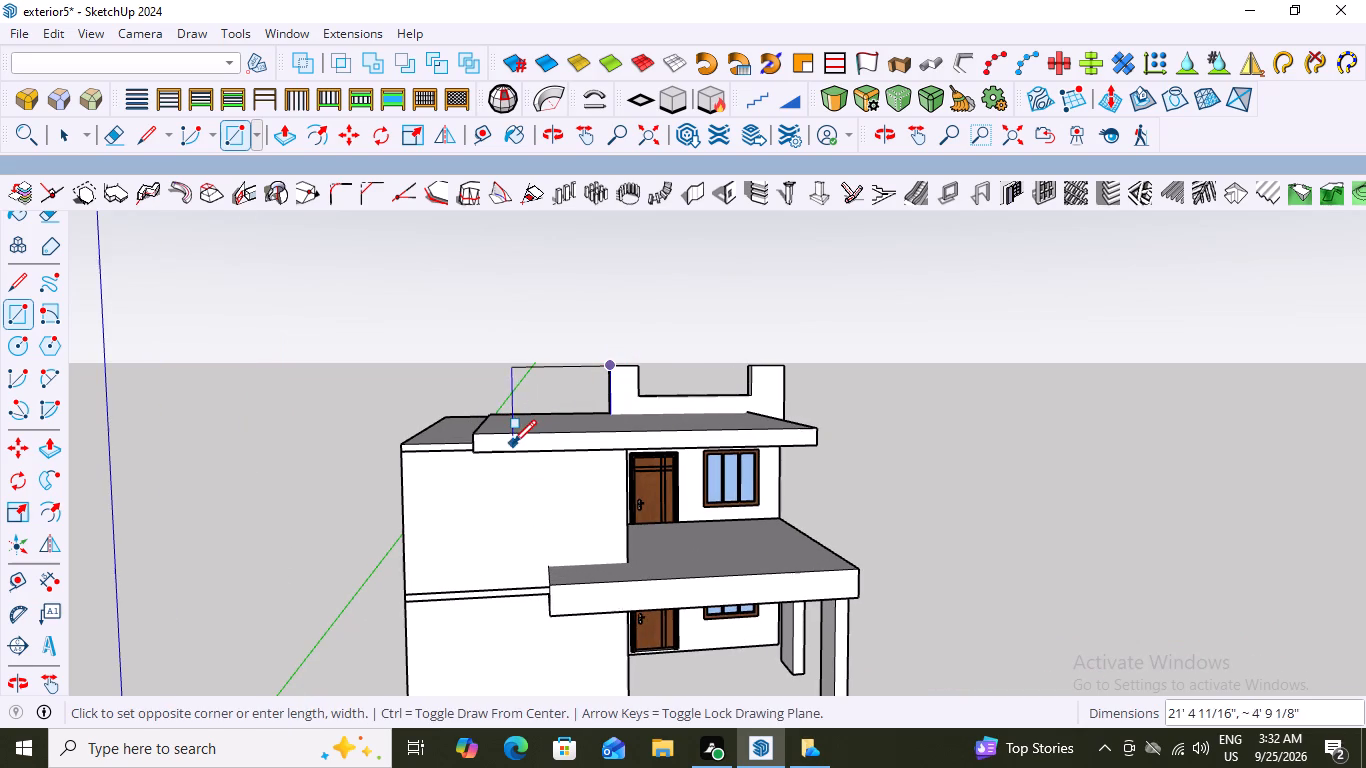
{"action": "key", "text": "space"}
Draw a 15' 6" by 26' 3 3/4" vertical rectangle parallel to the front wall, from the parapet post's top corner to the wall's outer base corner level.
{"action": "middle_click_drag", "start_coordinate": [631, 323], "coordinate": [839, 352]}
{"action": "scroll", "coordinate": [623, 364], "scroll_direction": "up", "scroll_amount": 3}
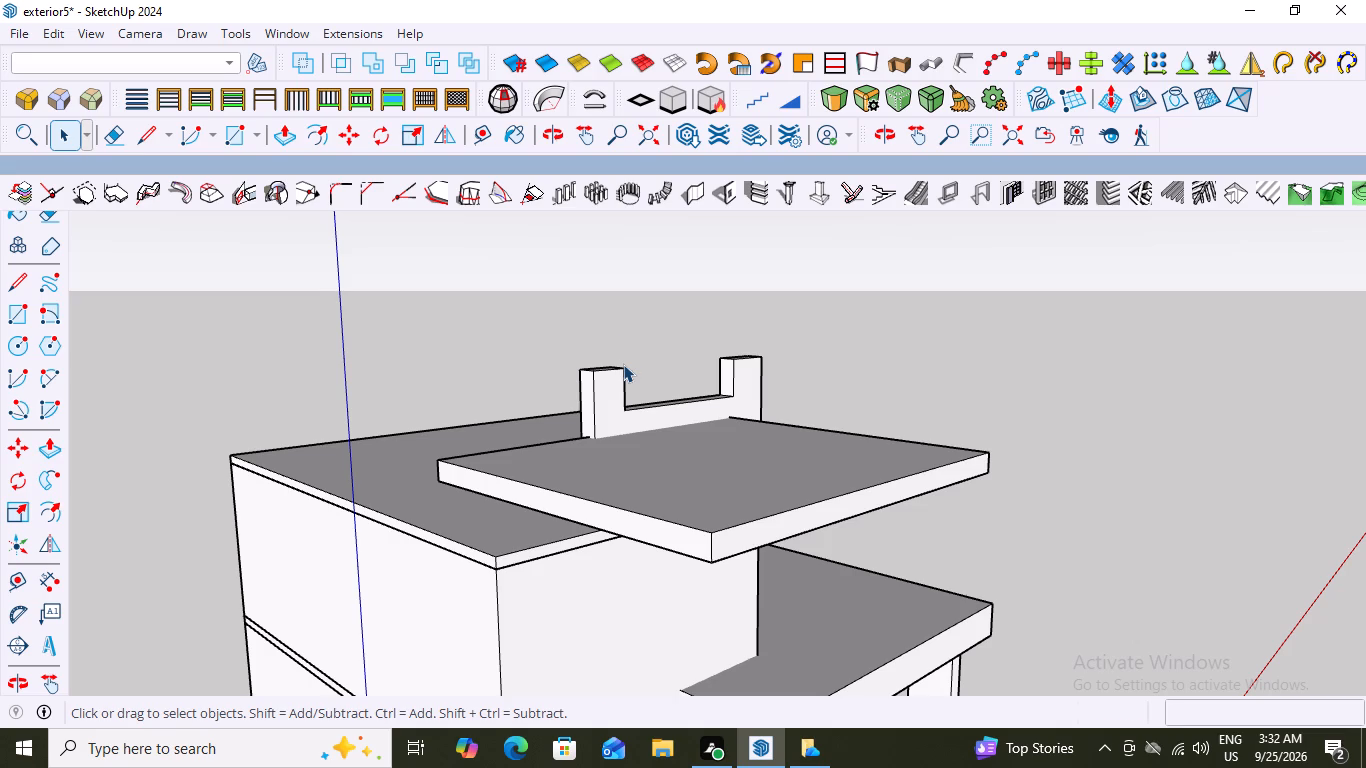
{"action": "key", "text": "r"}
{"action": "left_click", "coordinate": [593, 372]}
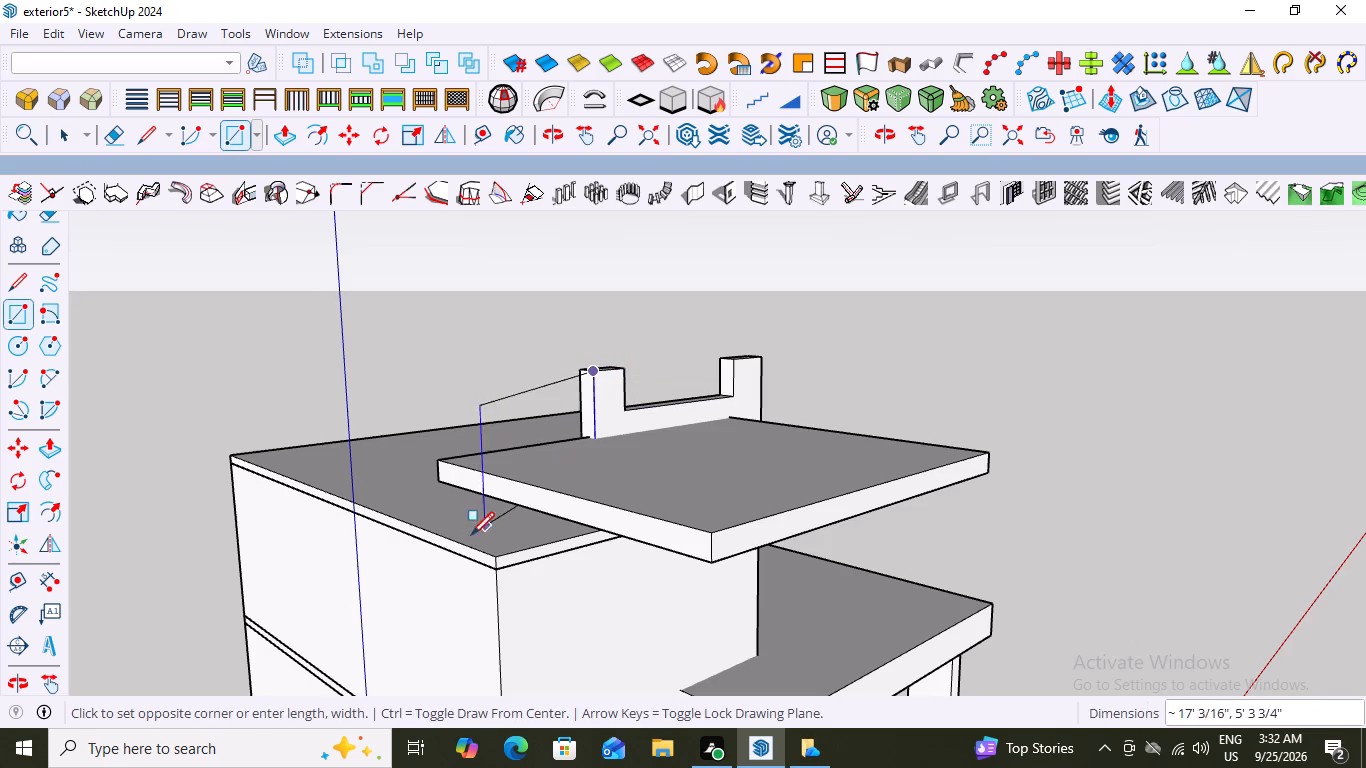
{"action": "scroll", "coordinate": [459, 505], "scroll_direction": "down", "scroll_amount": 20}
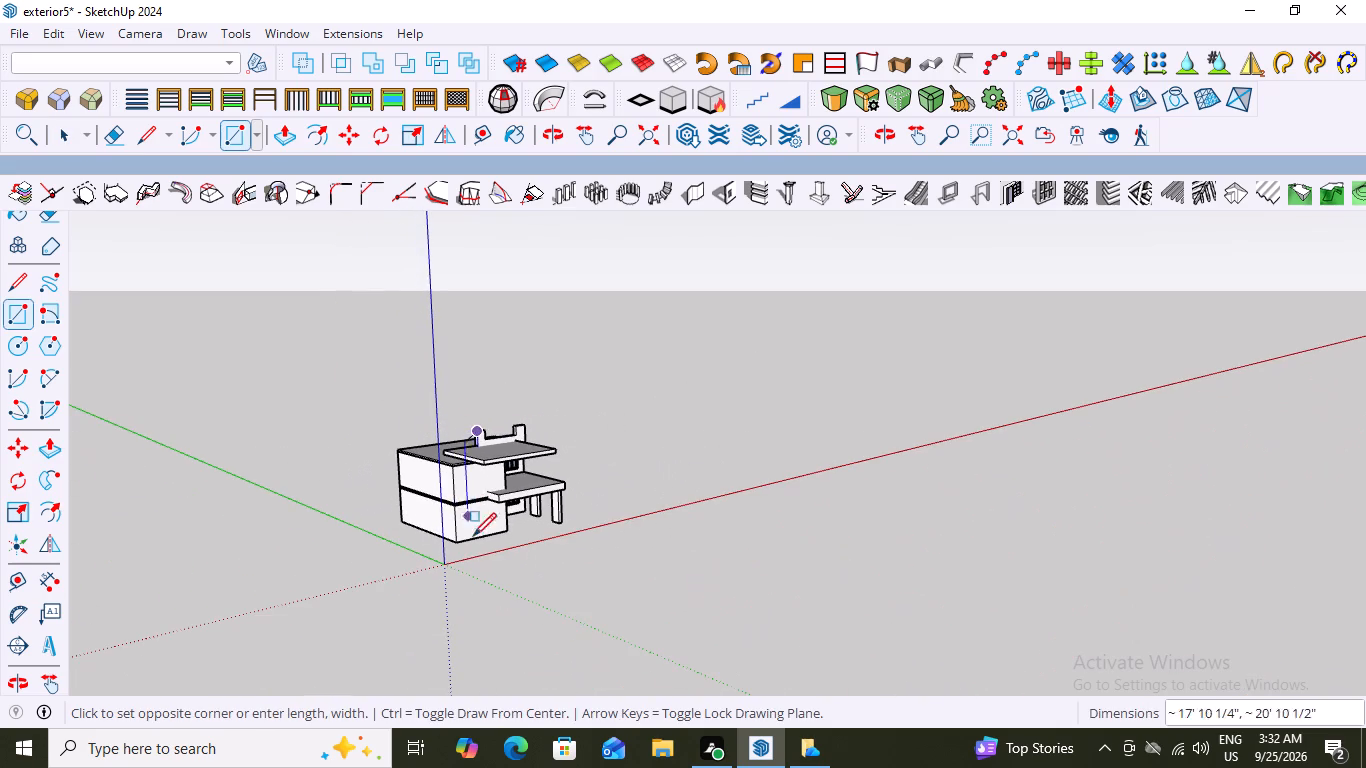
{"action": "scroll", "coordinate": [470, 548], "scroll_direction": "up", "scroll_amount": 6}
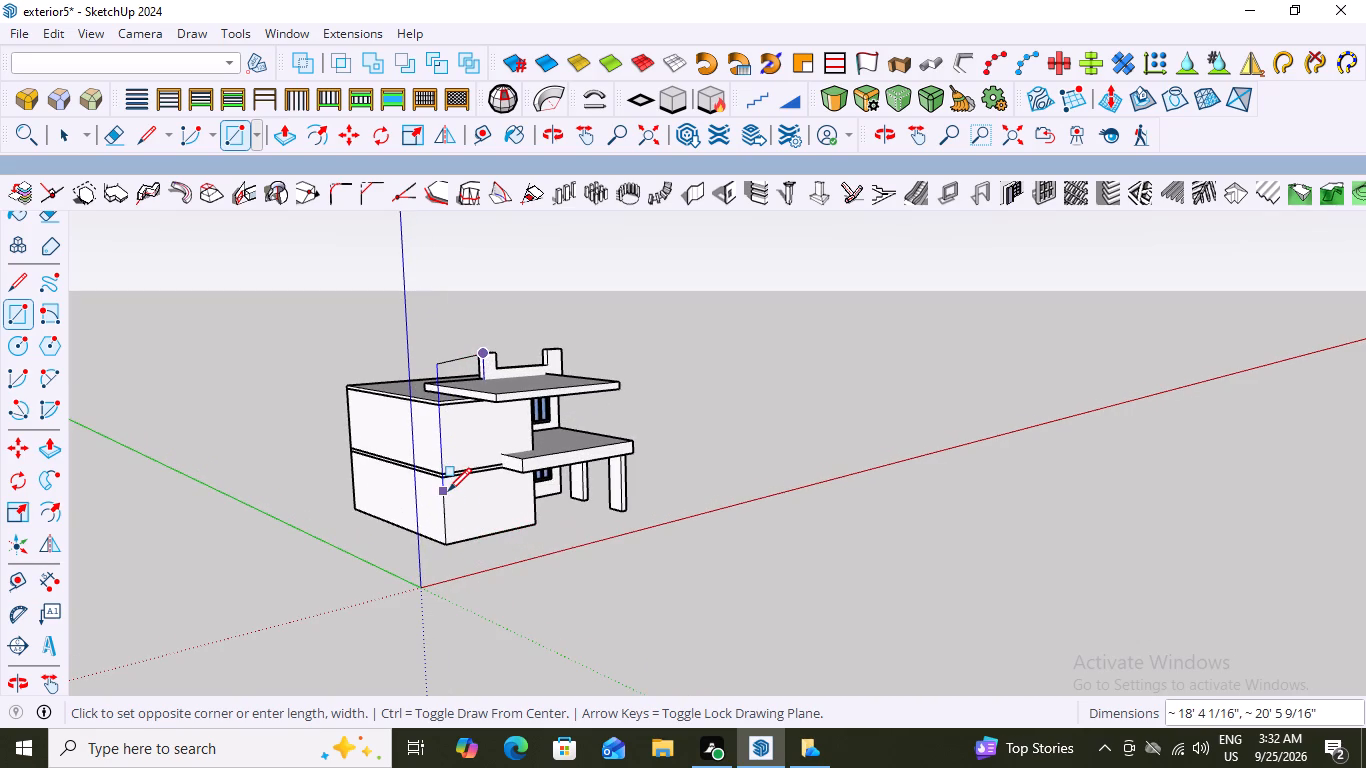
{"action": "key", "text": "Down"}
{"action": "key", "text": "Right"}
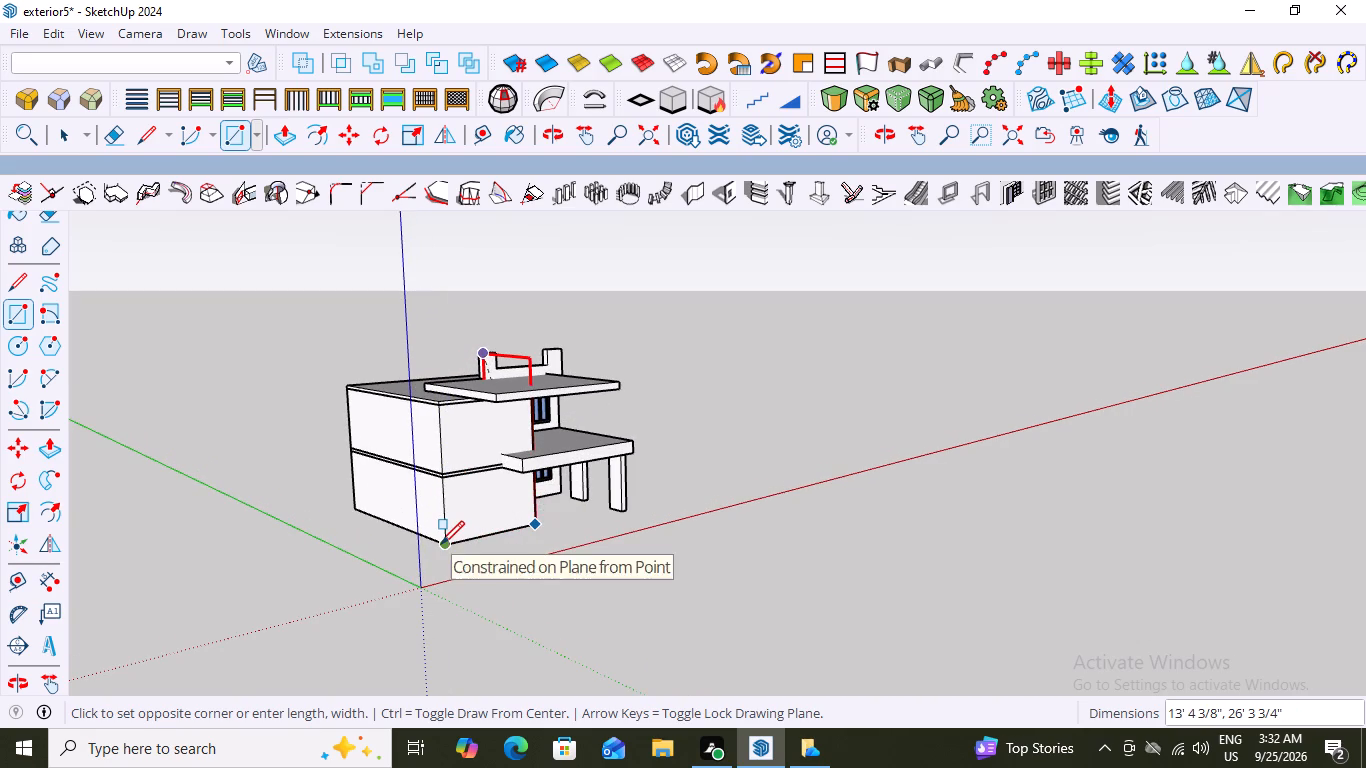
{"action": "key", "text": "Left"}
{"action": "key", "text": "Up"}
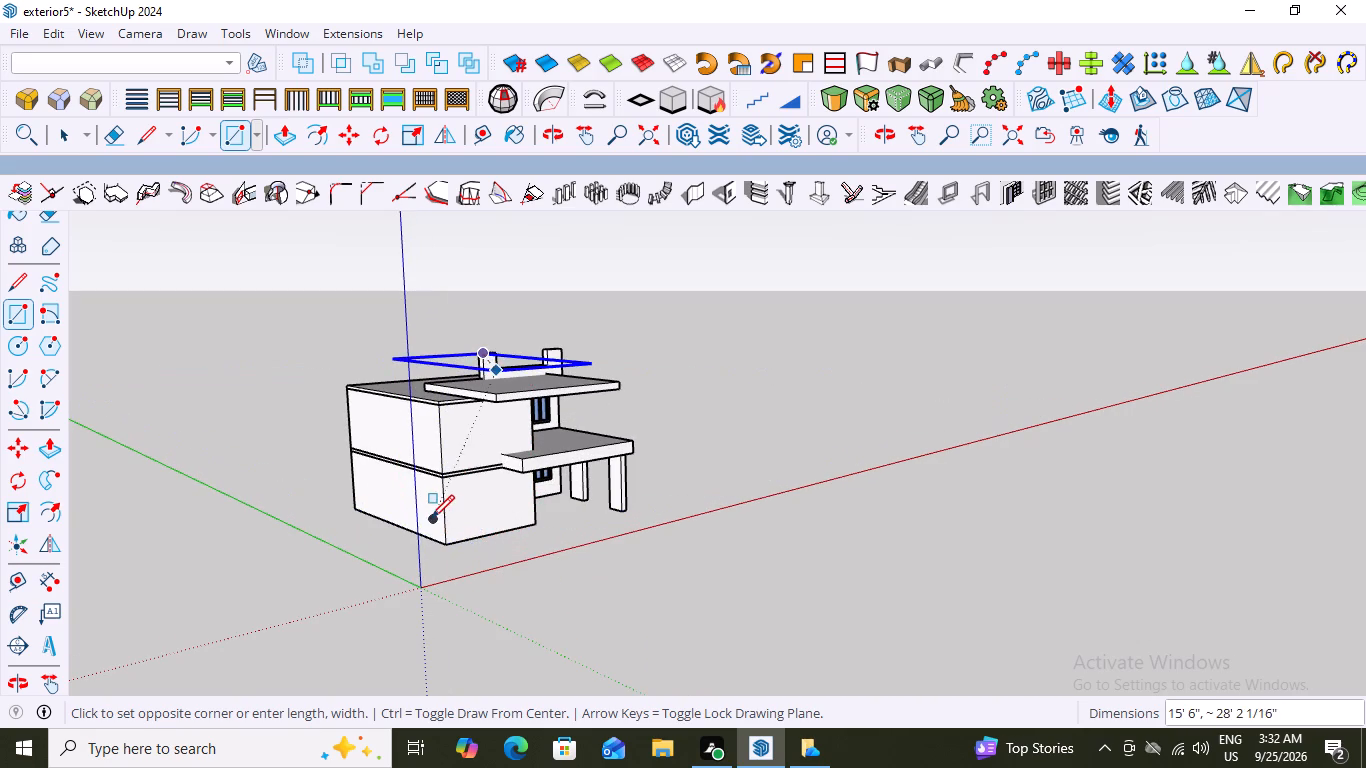
{"action": "key", "text": "Left"}
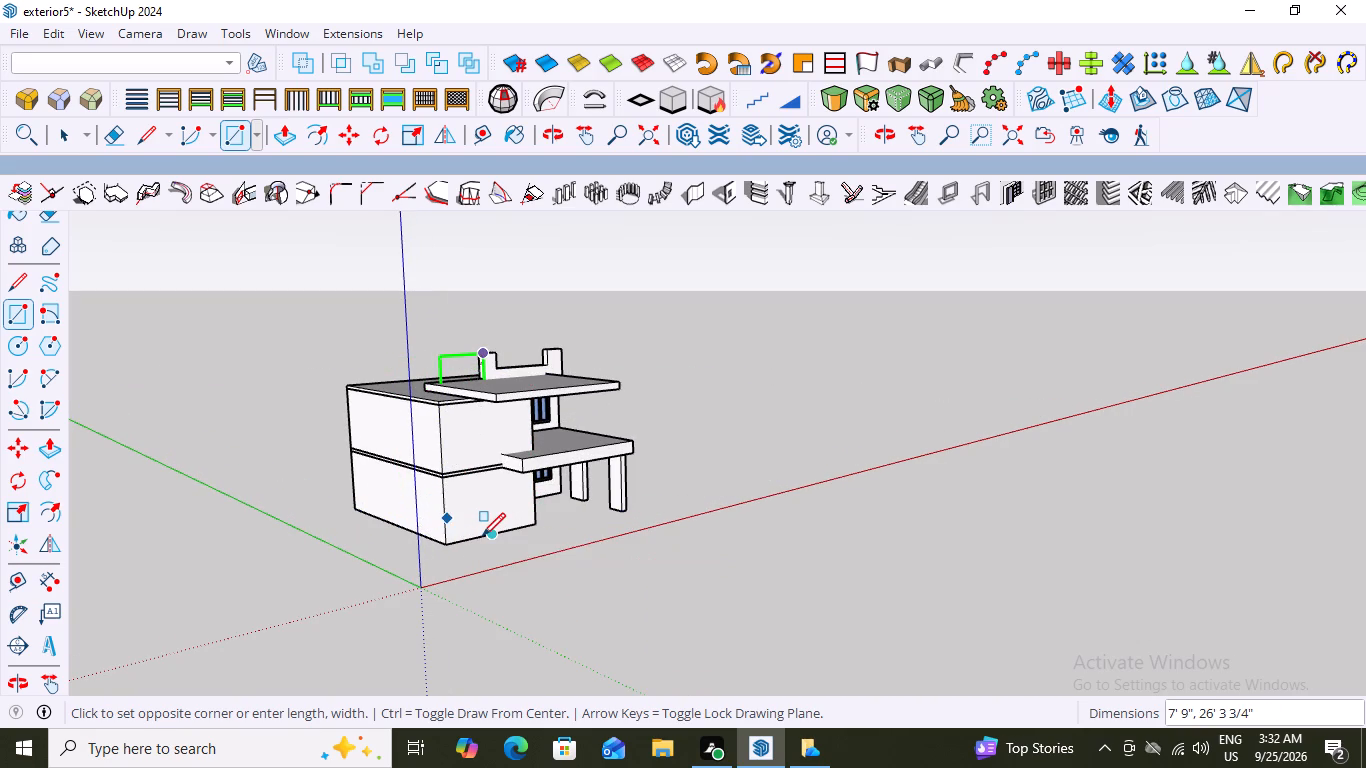
{"action": "scroll", "coordinate": [482, 536], "scroll_direction": "up", "scroll_amount": 3}
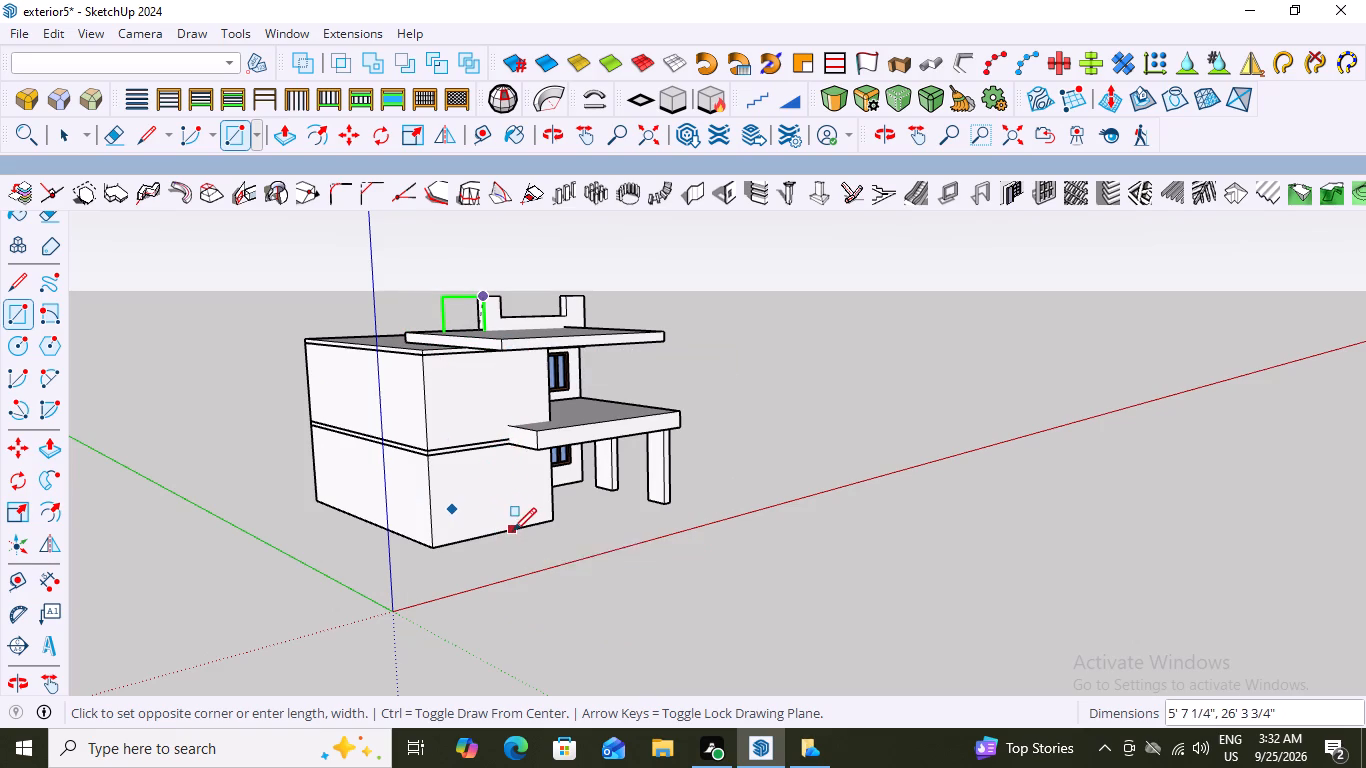
{"action": "scroll", "coordinate": [469, 535], "scroll_direction": "down", "scroll_amount": 2}
{"action": "middle_click_drag", "start_coordinate": [539, 506], "coordinate": [345, 544]}
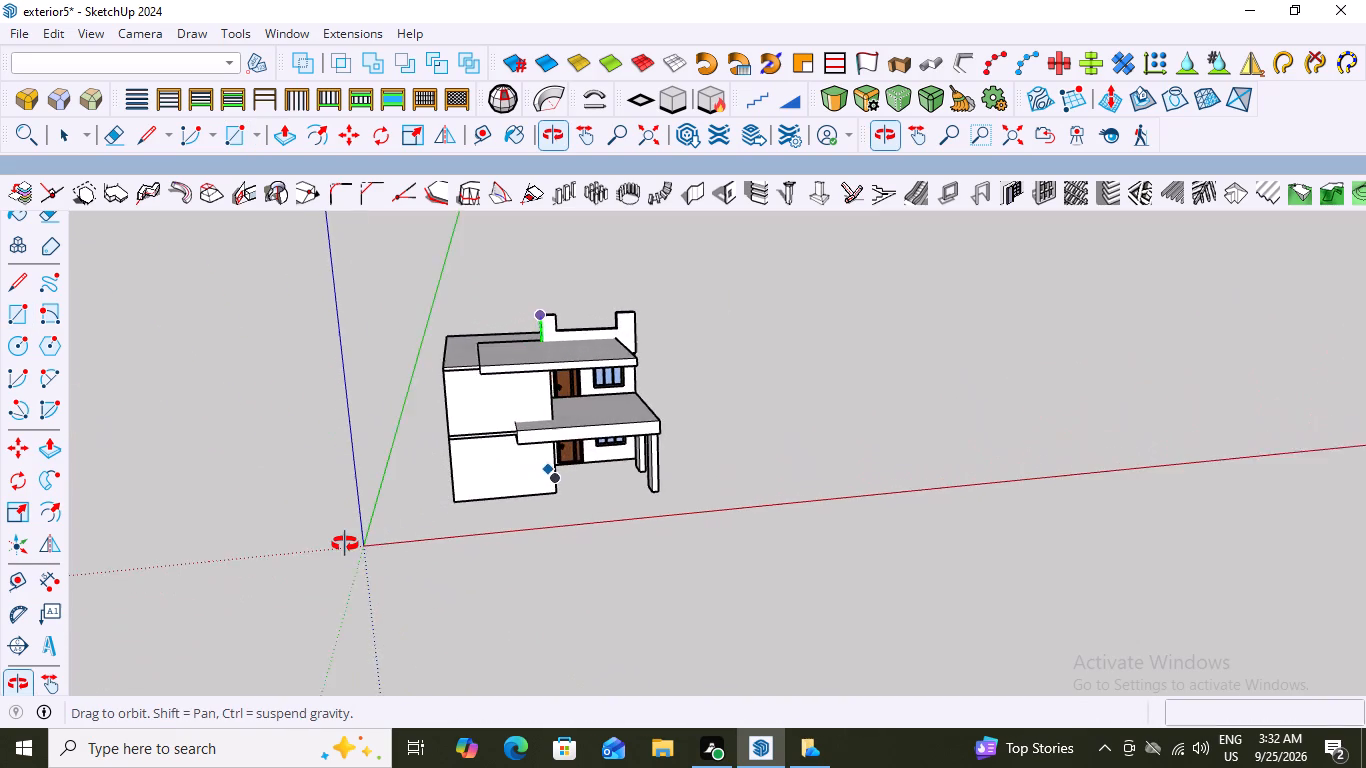
{"action": "middle_click_drag", "start_coordinate": [345, 544], "coordinate": [373, 498]}
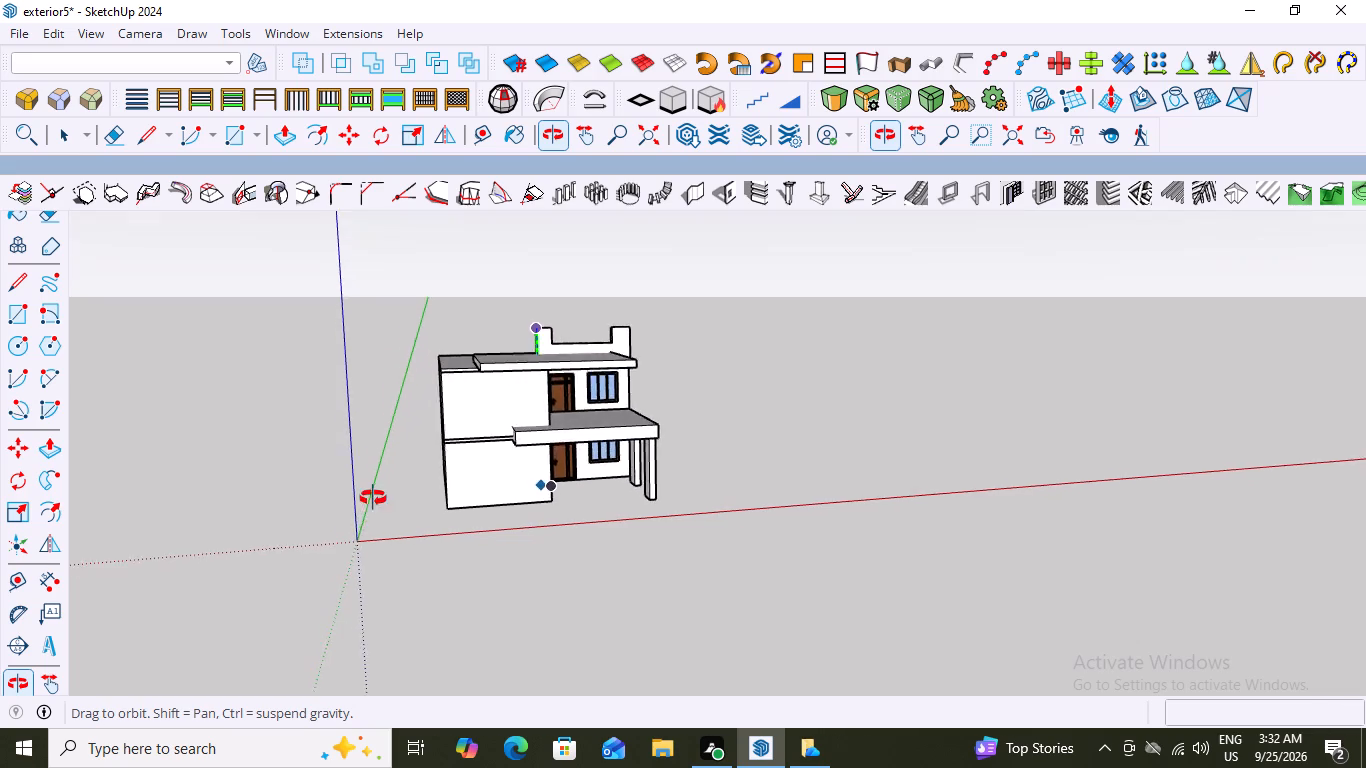
{"action": "middle_click_drag", "start_coordinate": [373, 498], "coordinate": [435, 413]}
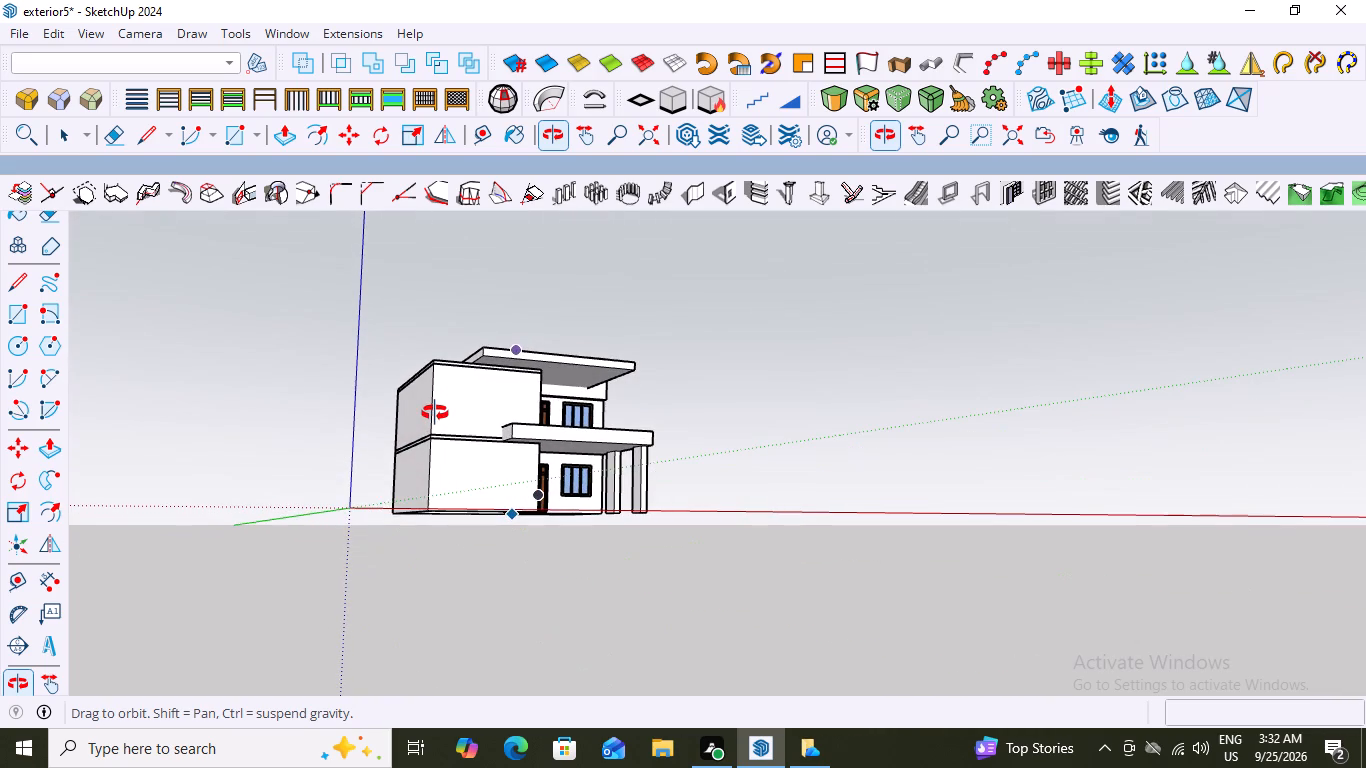
{"action": "middle_click_drag", "start_coordinate": [435, 413], "coordinate": [346, 499]}
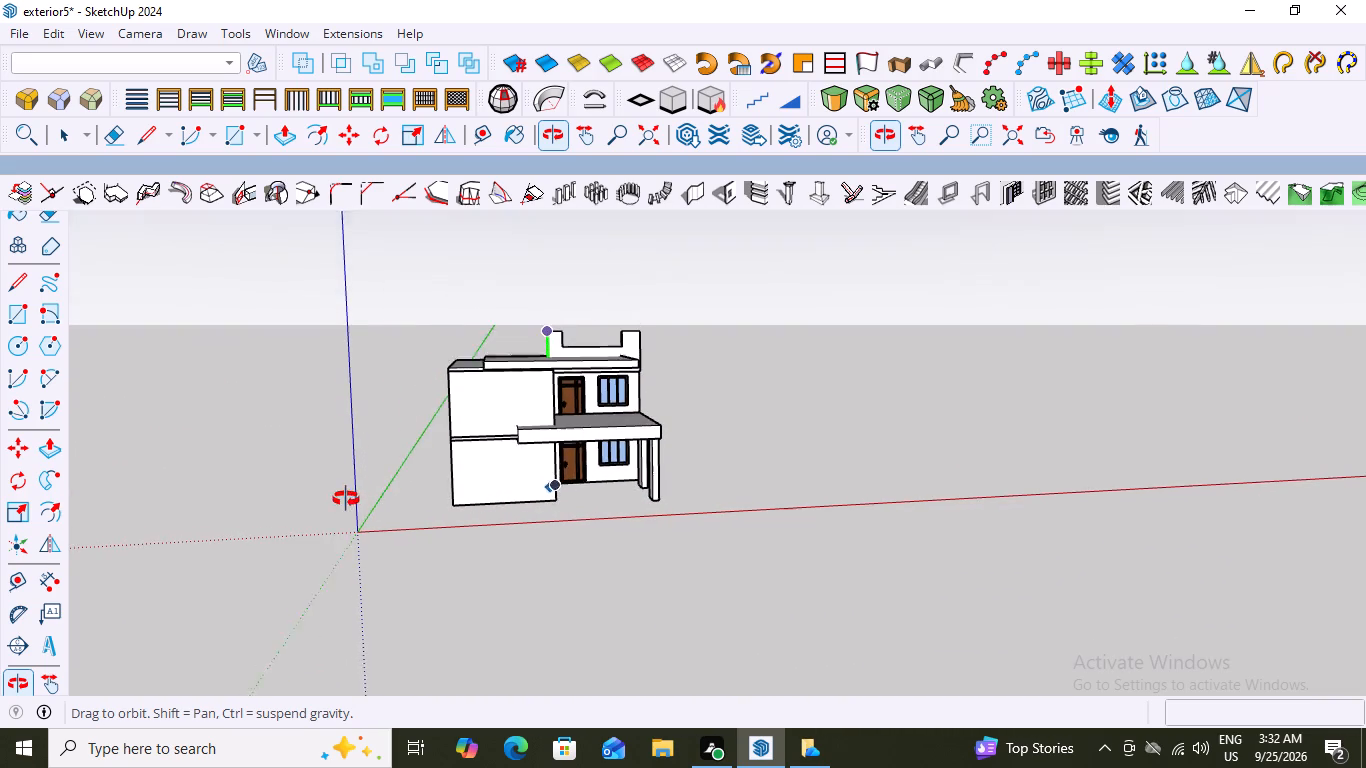
{"action": "middle_click_drag", "start_coordinate": [346, 499], "coordinate": [347, 504]}
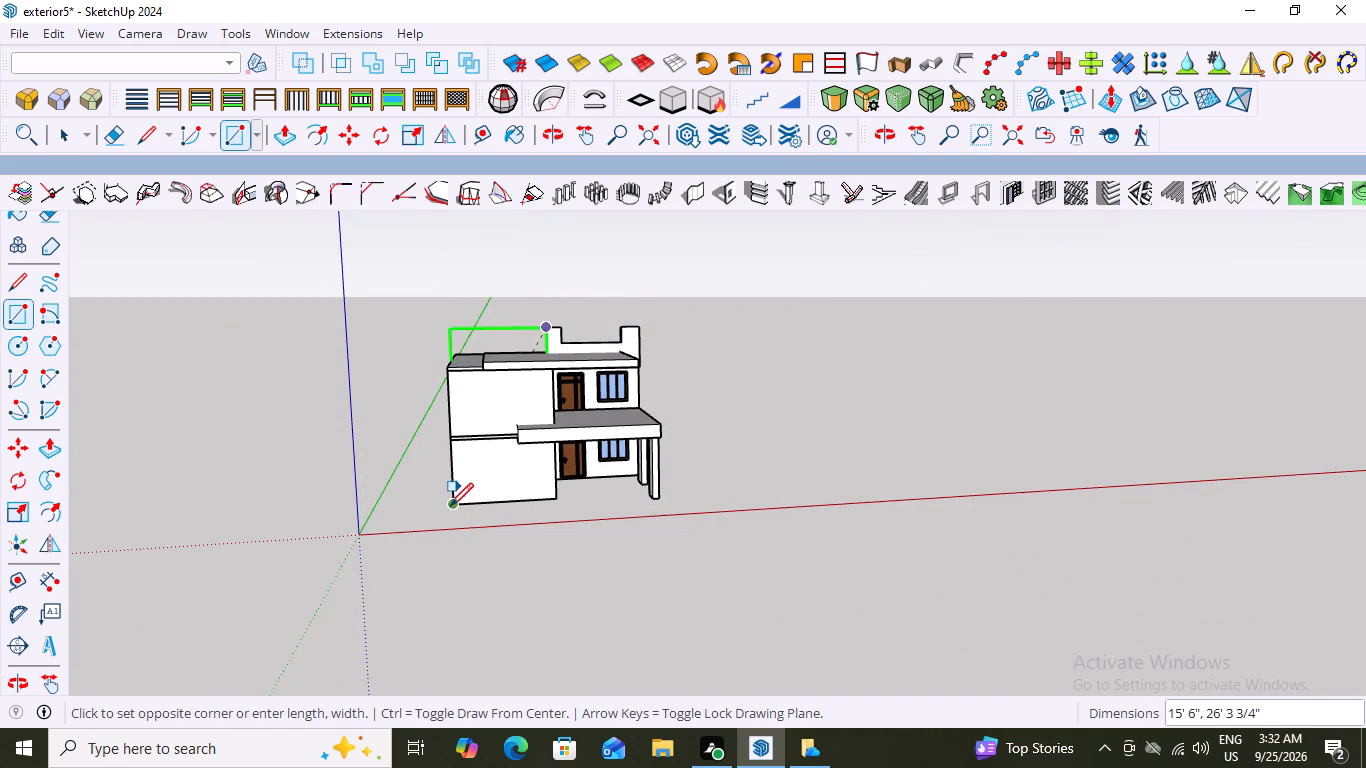
{"action": "scroll", "coordinate": [450, 506], "scroll_direction": "up", "scroll_amount": 5}
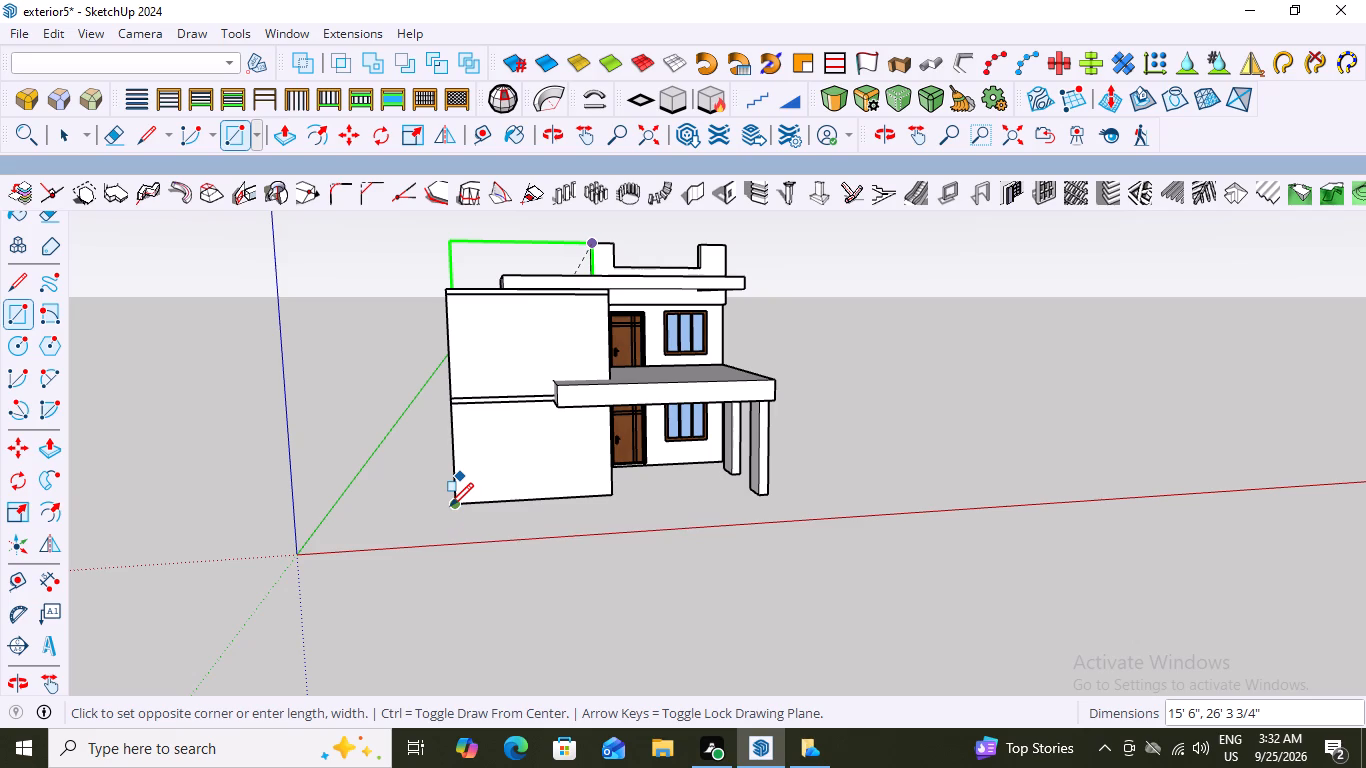
{"action": "scroll", "coordinate": [450, 506], "scroll_direction": "up", "scroll_amount": 2}
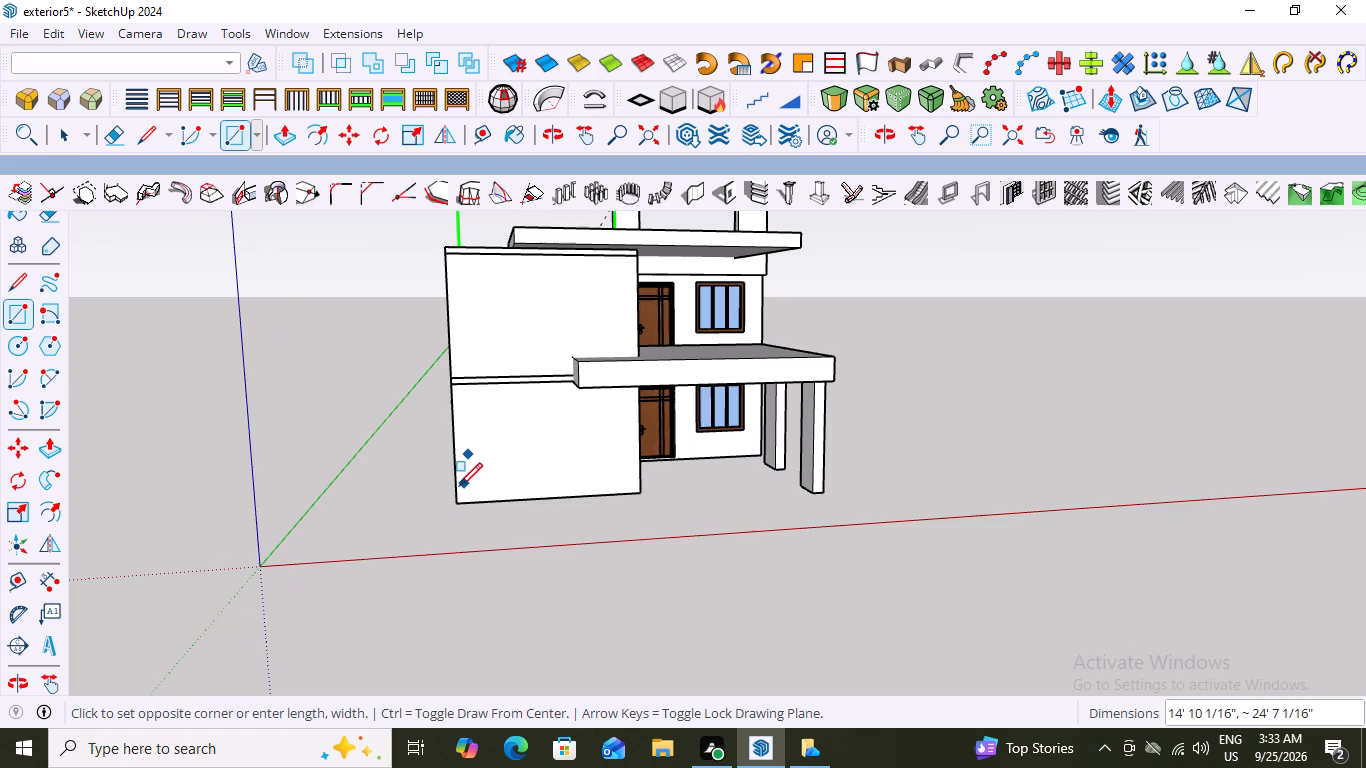
{"action": "left_click", "coordinate": [456, 506]}
{"action": "scroll", "coordinate": [413, 527], "scroll_direction": "down", "scroll_amount": 7}
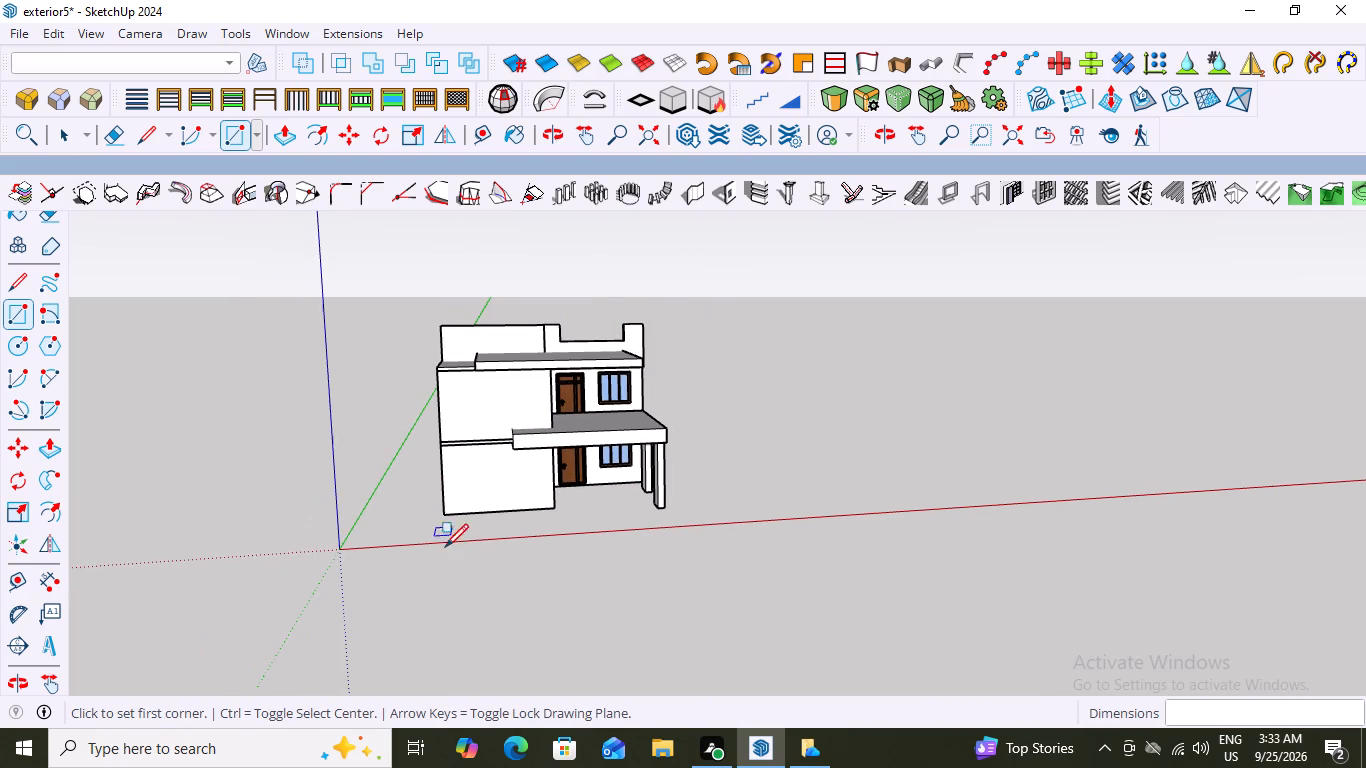
{"action": "key", "text": "space"}
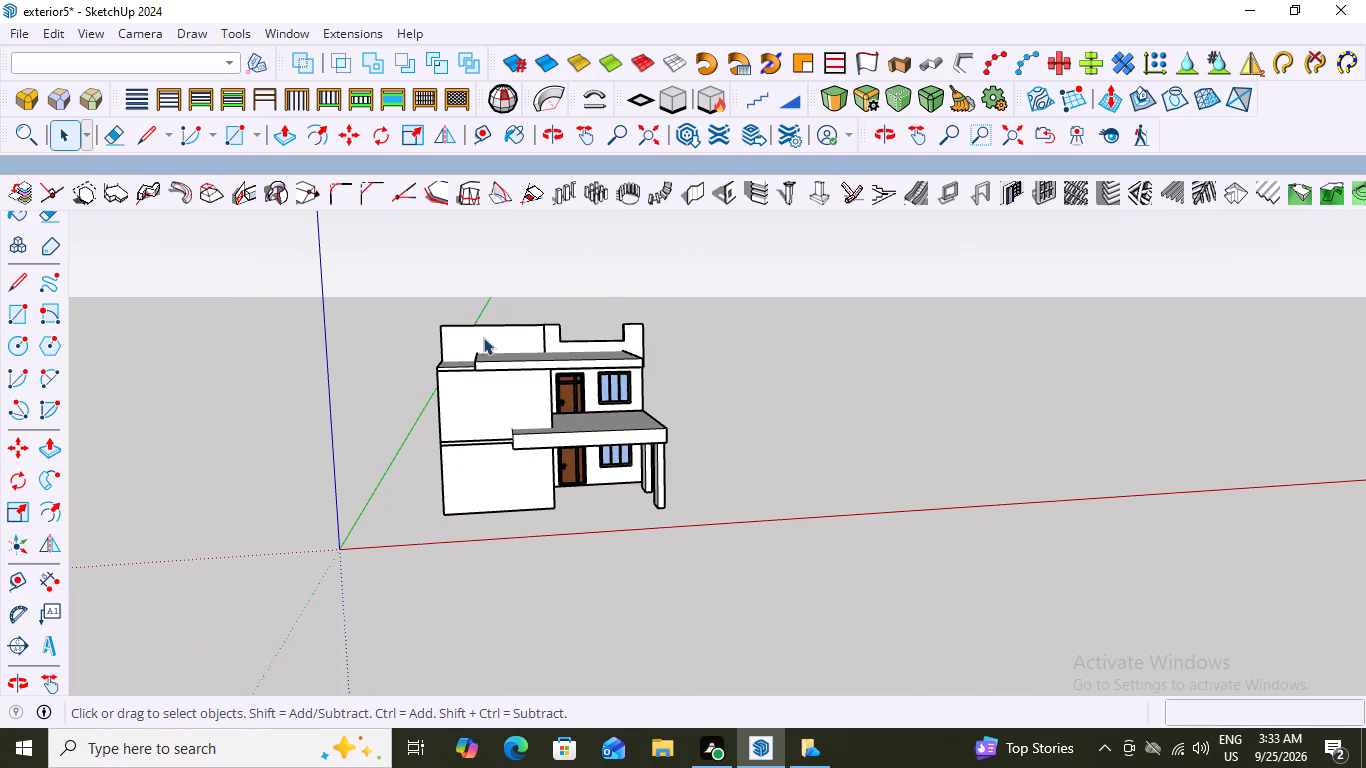
Select the new rectangle's face with its edges and make it a group.
{"action": "double_click", "coordinate": [478, 333]}
{"action": "triple_click", "coordinate": [478, 333]}
{"action": "left_click", "coordinate": [478, 333]}
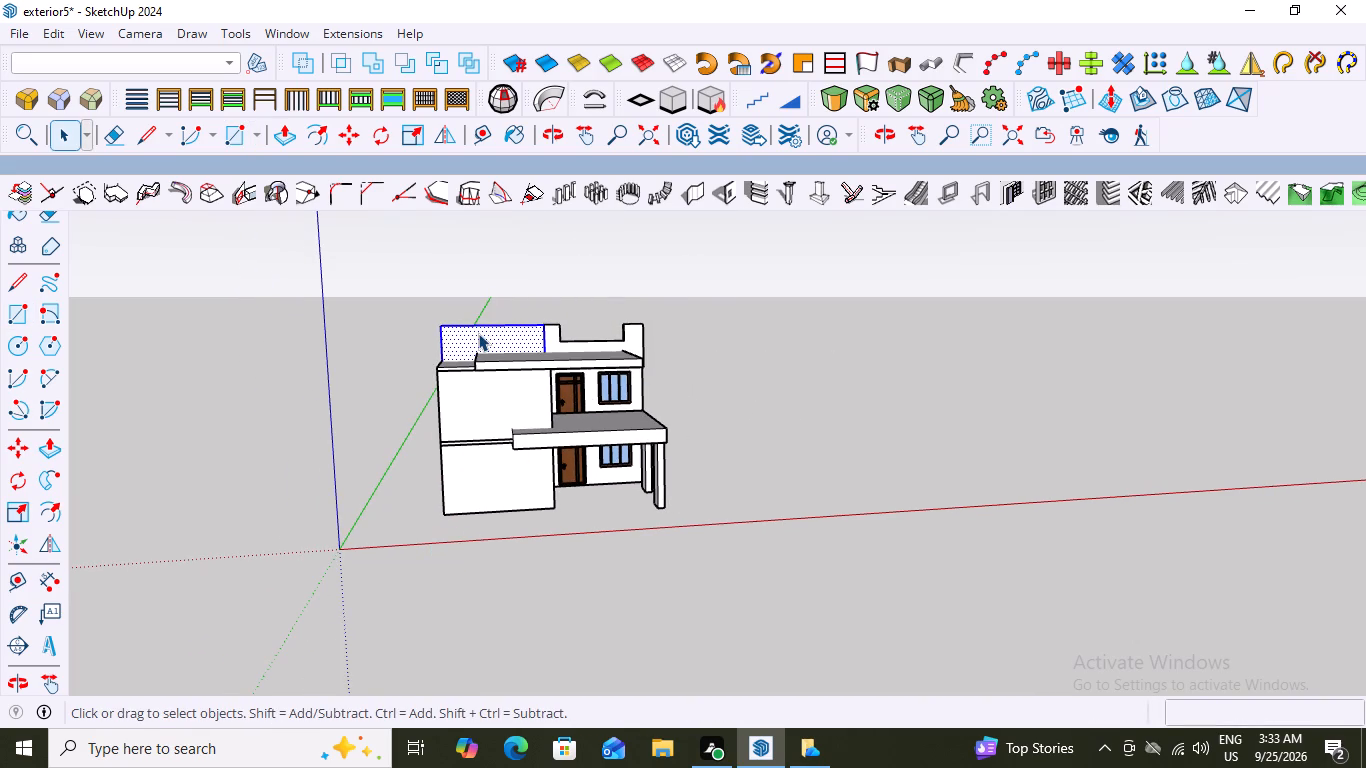
{"action": "right_click", "coordinate": [478, 333]}
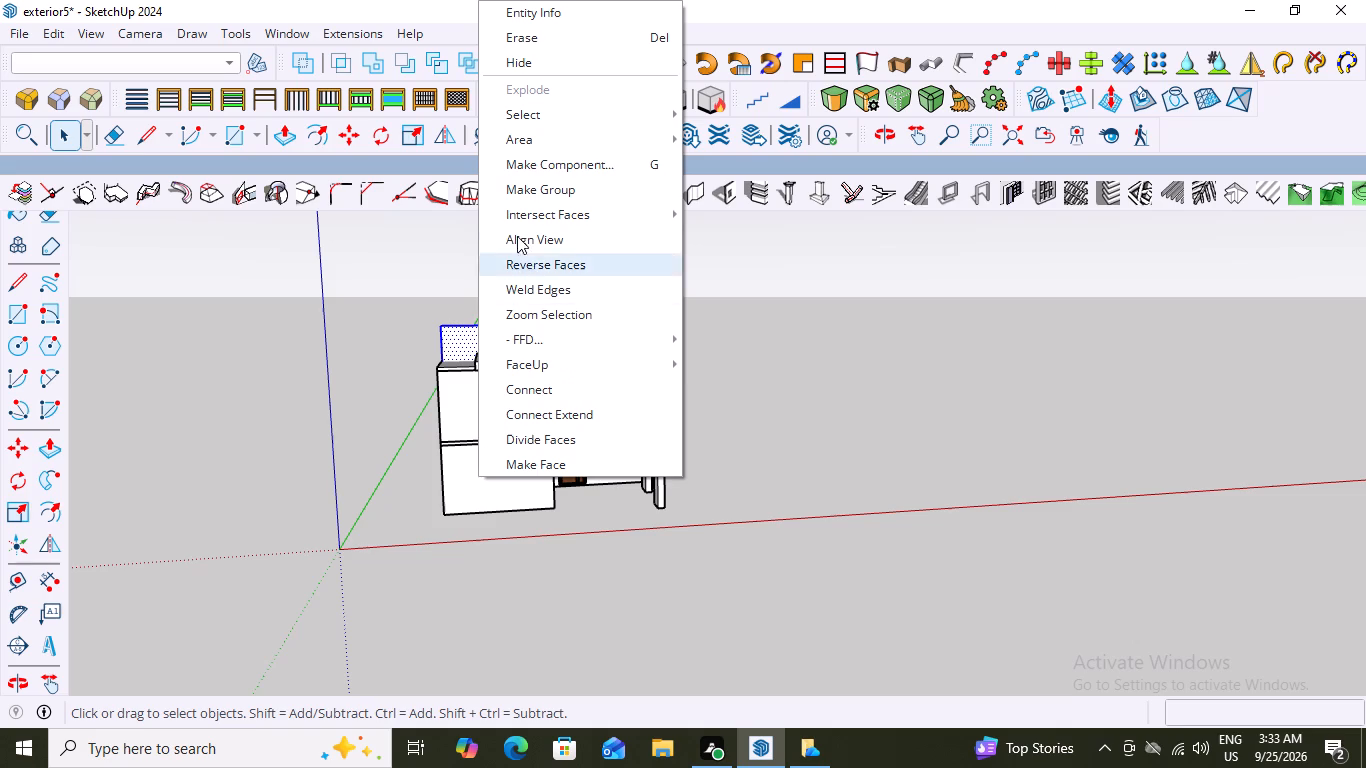
{"action": "left_click", "coordinate": [551, 188]}
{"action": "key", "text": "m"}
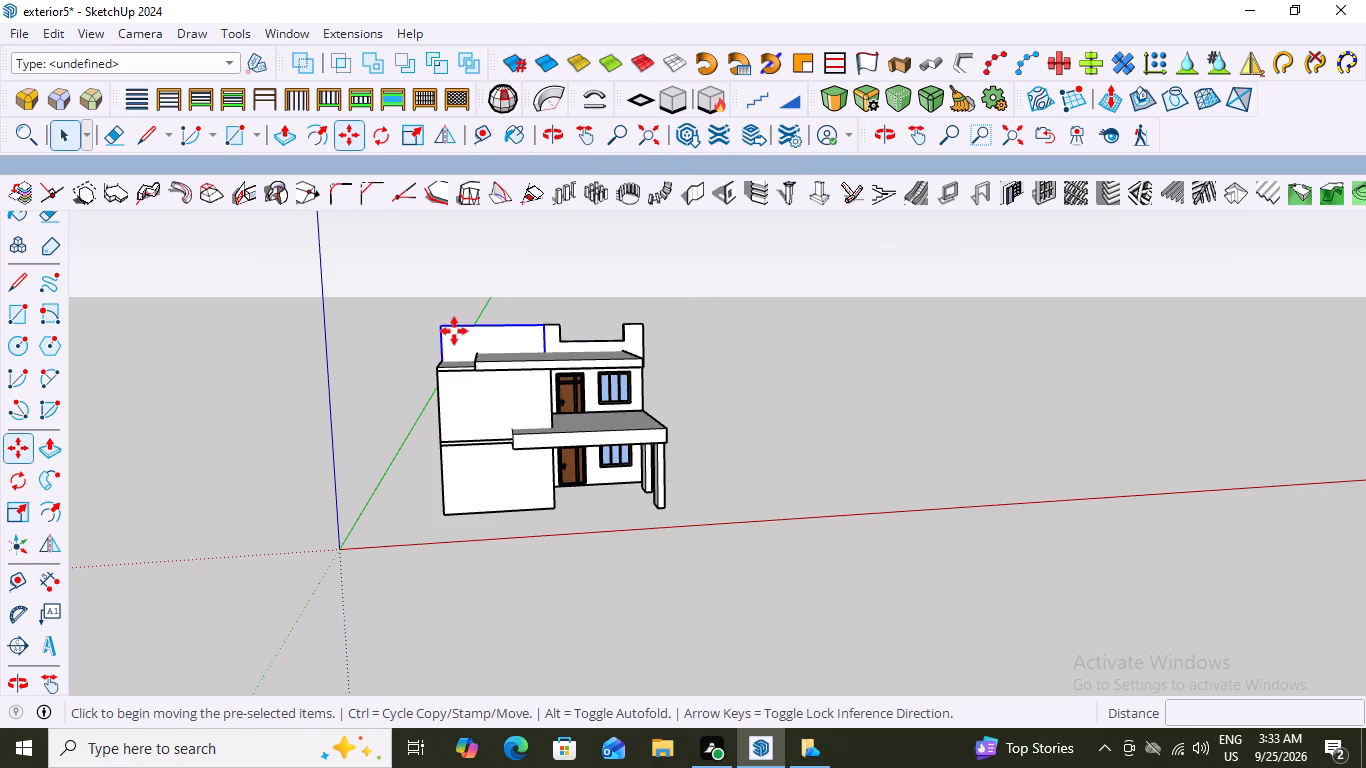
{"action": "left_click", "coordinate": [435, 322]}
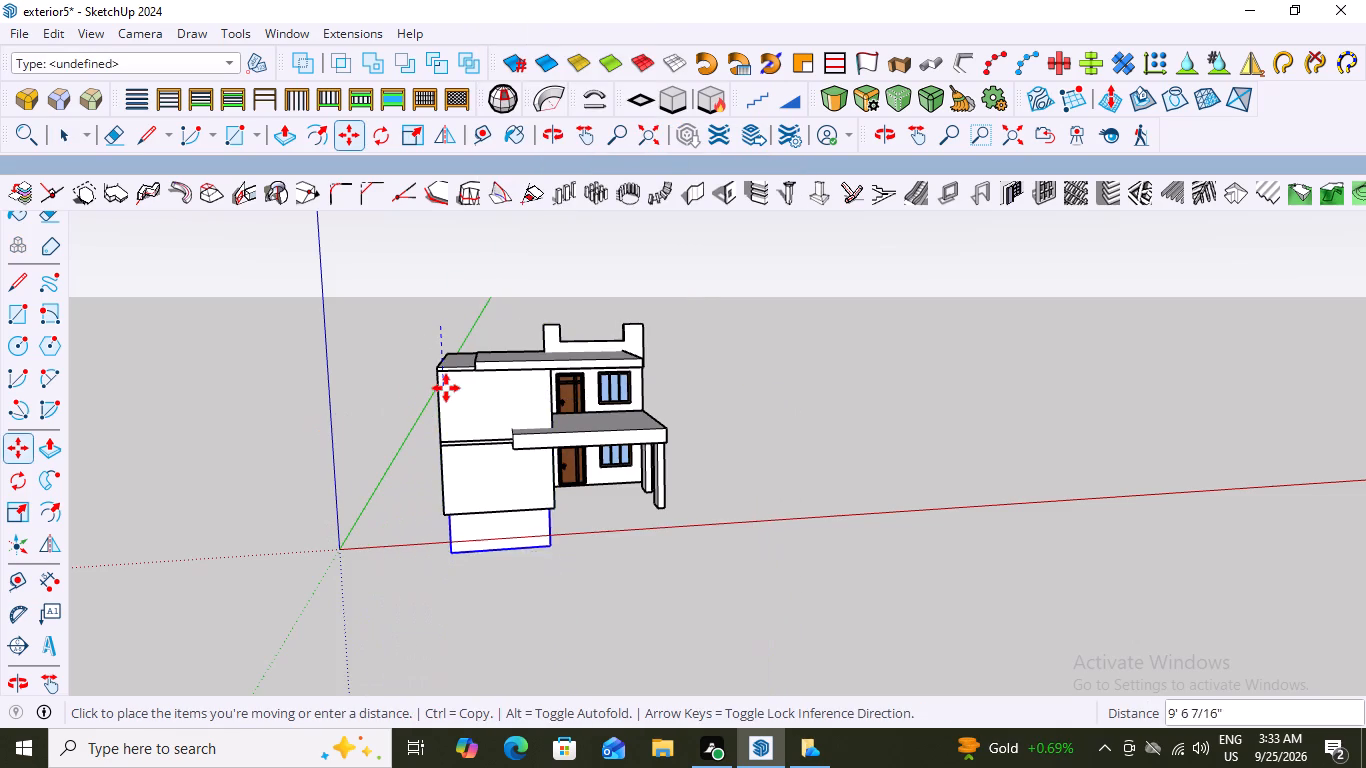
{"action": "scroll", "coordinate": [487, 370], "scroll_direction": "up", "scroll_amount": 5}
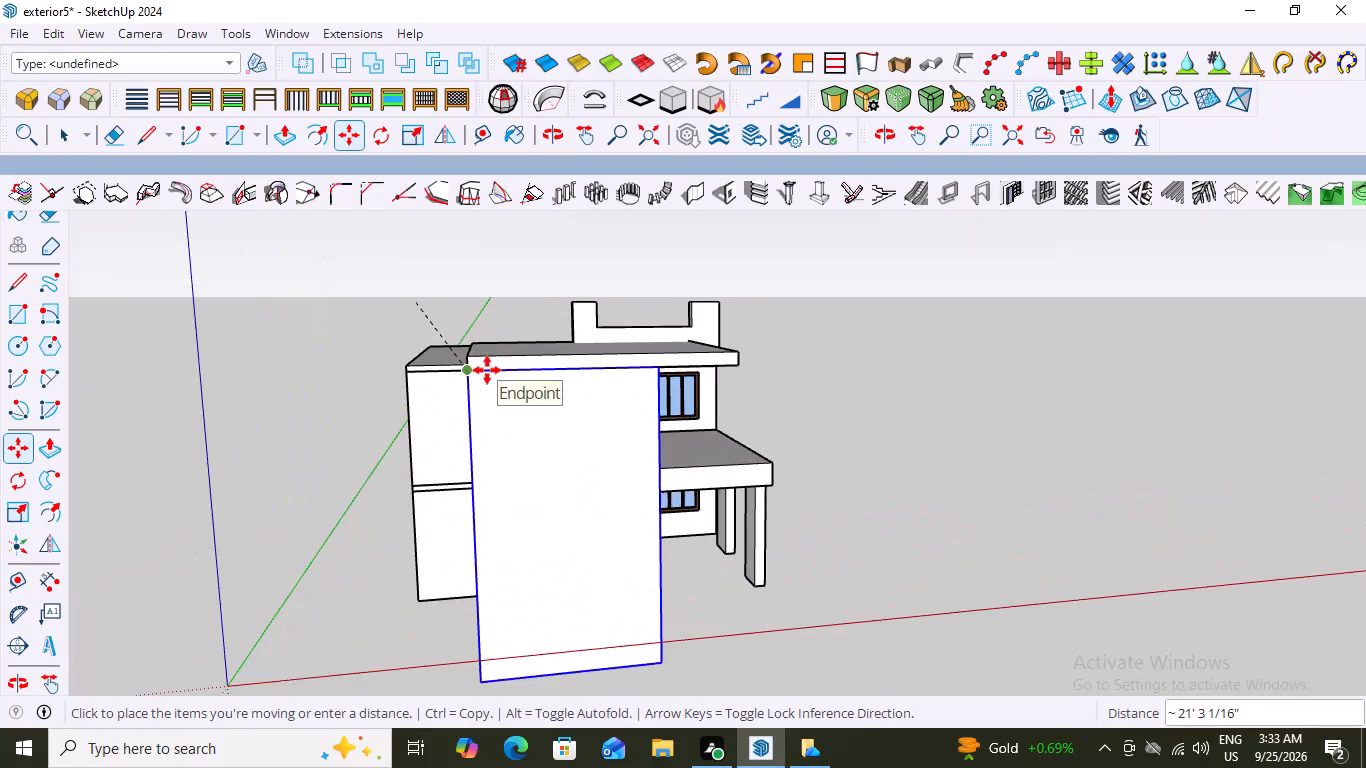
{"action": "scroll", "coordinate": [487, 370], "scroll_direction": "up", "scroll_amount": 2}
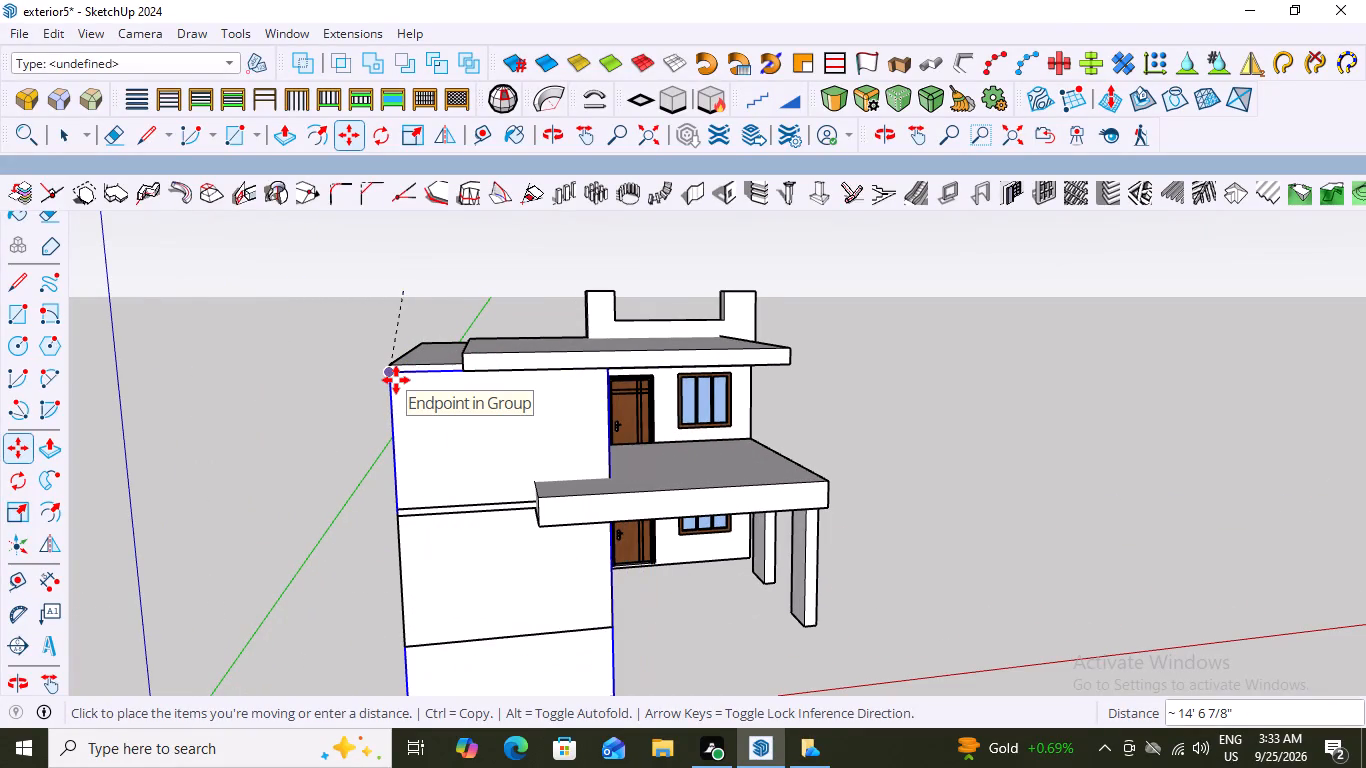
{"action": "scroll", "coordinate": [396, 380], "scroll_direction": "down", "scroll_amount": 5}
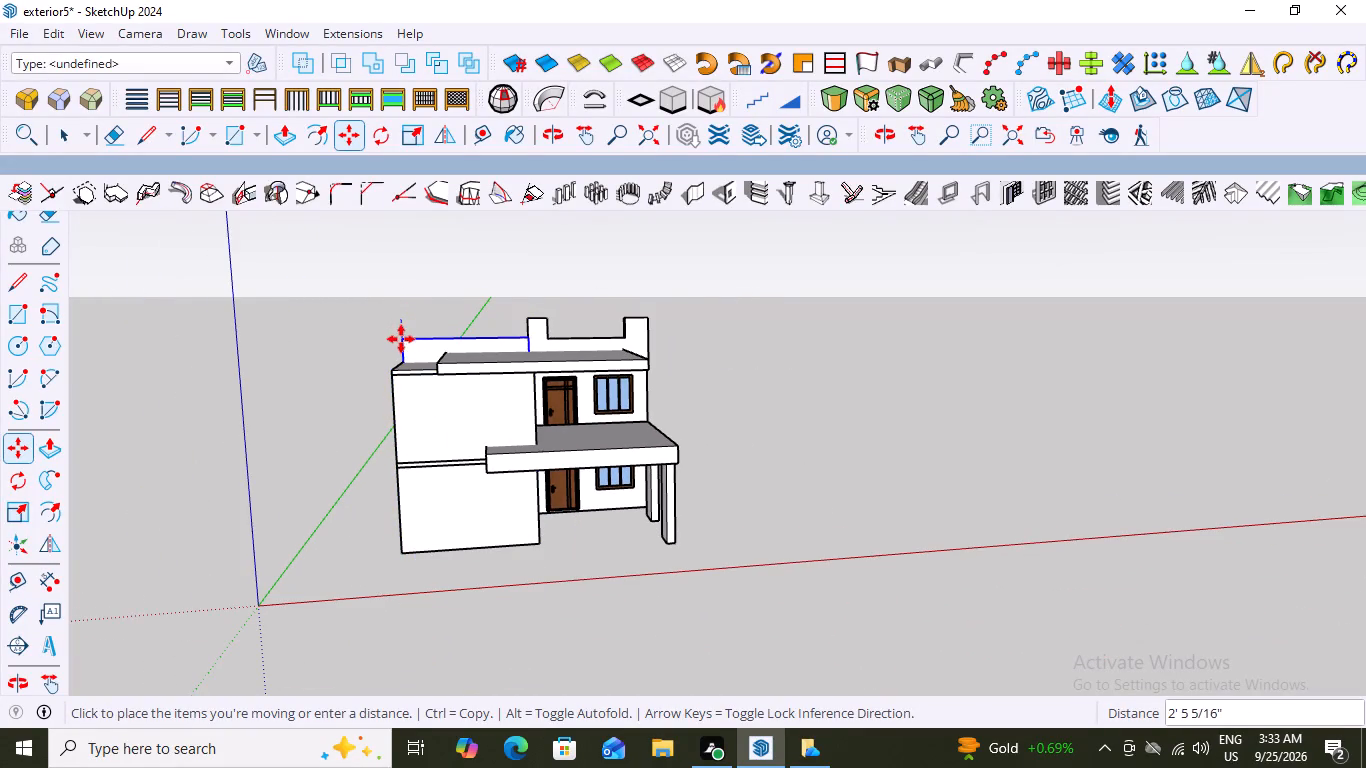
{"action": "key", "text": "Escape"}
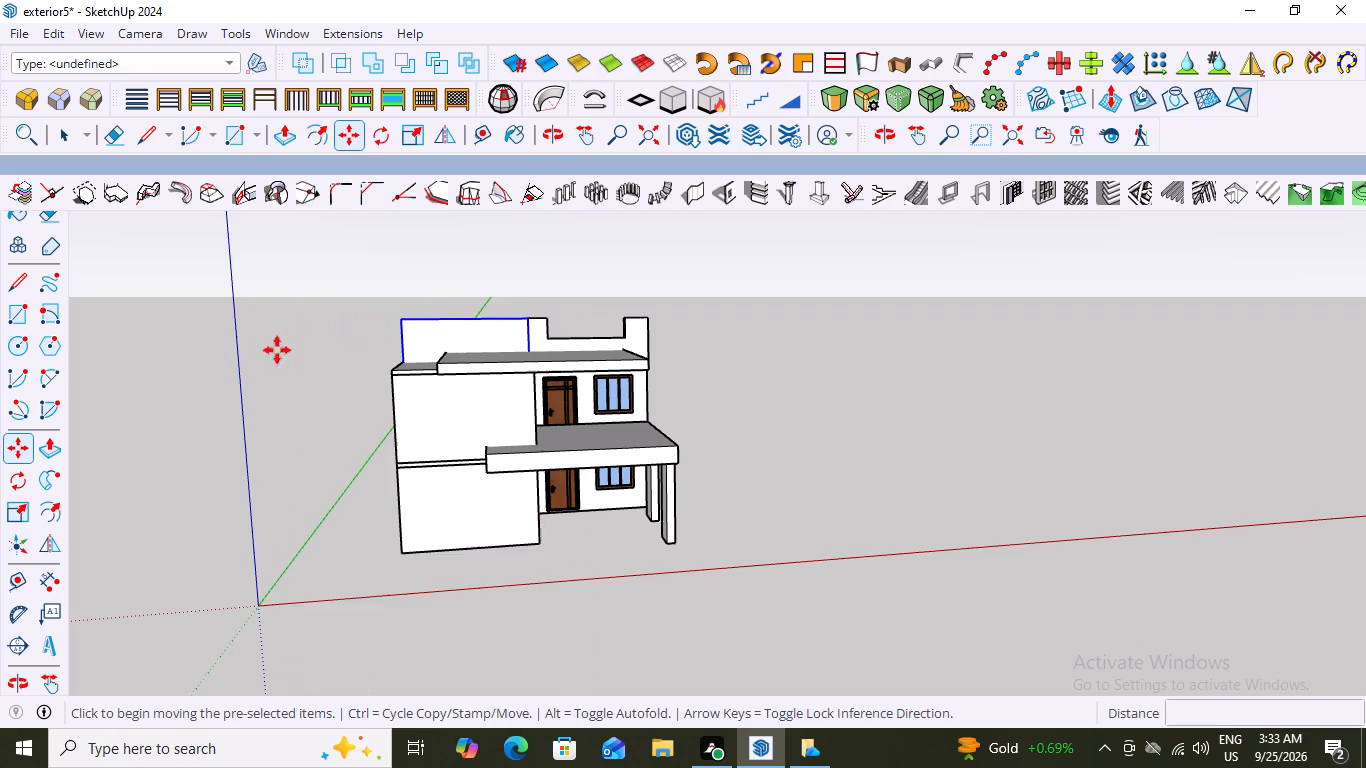
Move the rectangle group forward 13' 4 3/8" so its bottom corner meets the front wall's outer base corner, and deselect it.
{"action": "scroll", "coordinate": [406, 381], "scroll_direction": "down", "scroll_amount": 3}
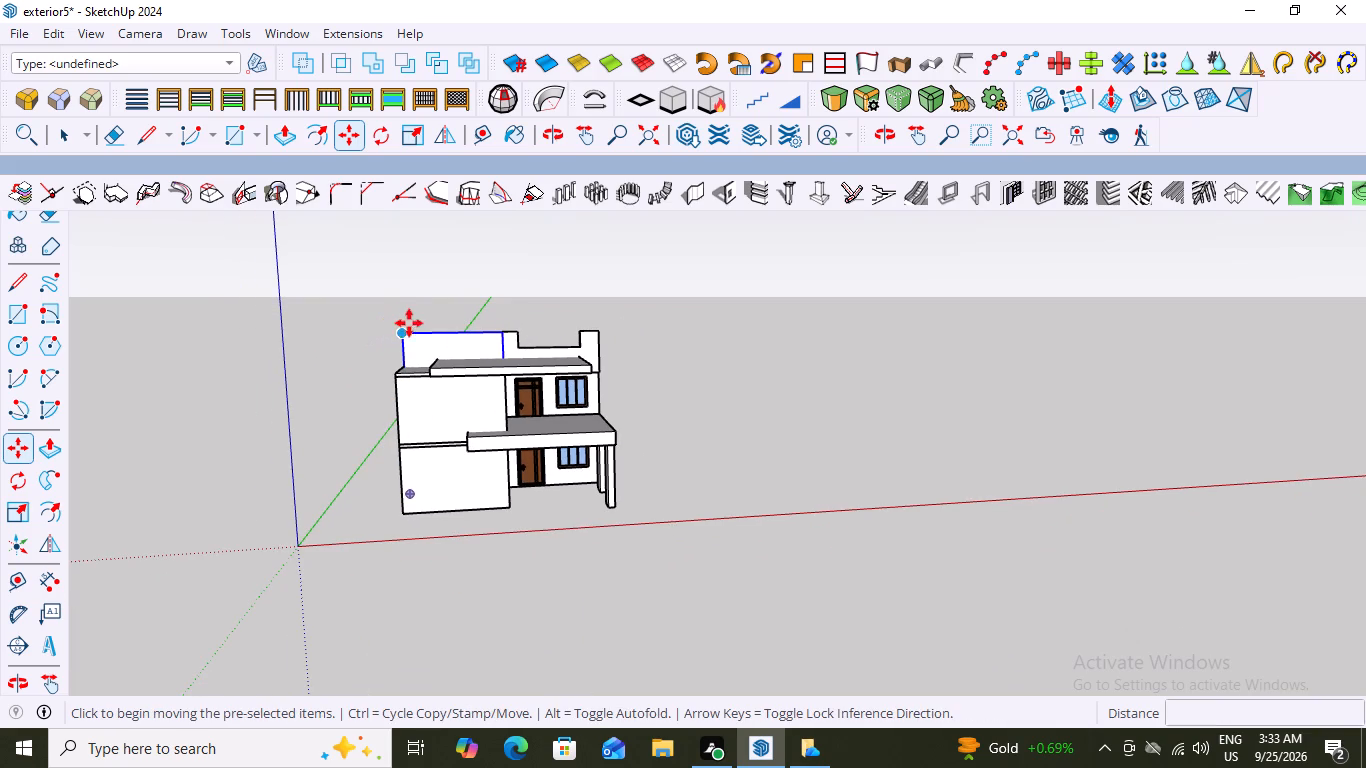
{"action": "left_click", "coordinate": [414, 495]}
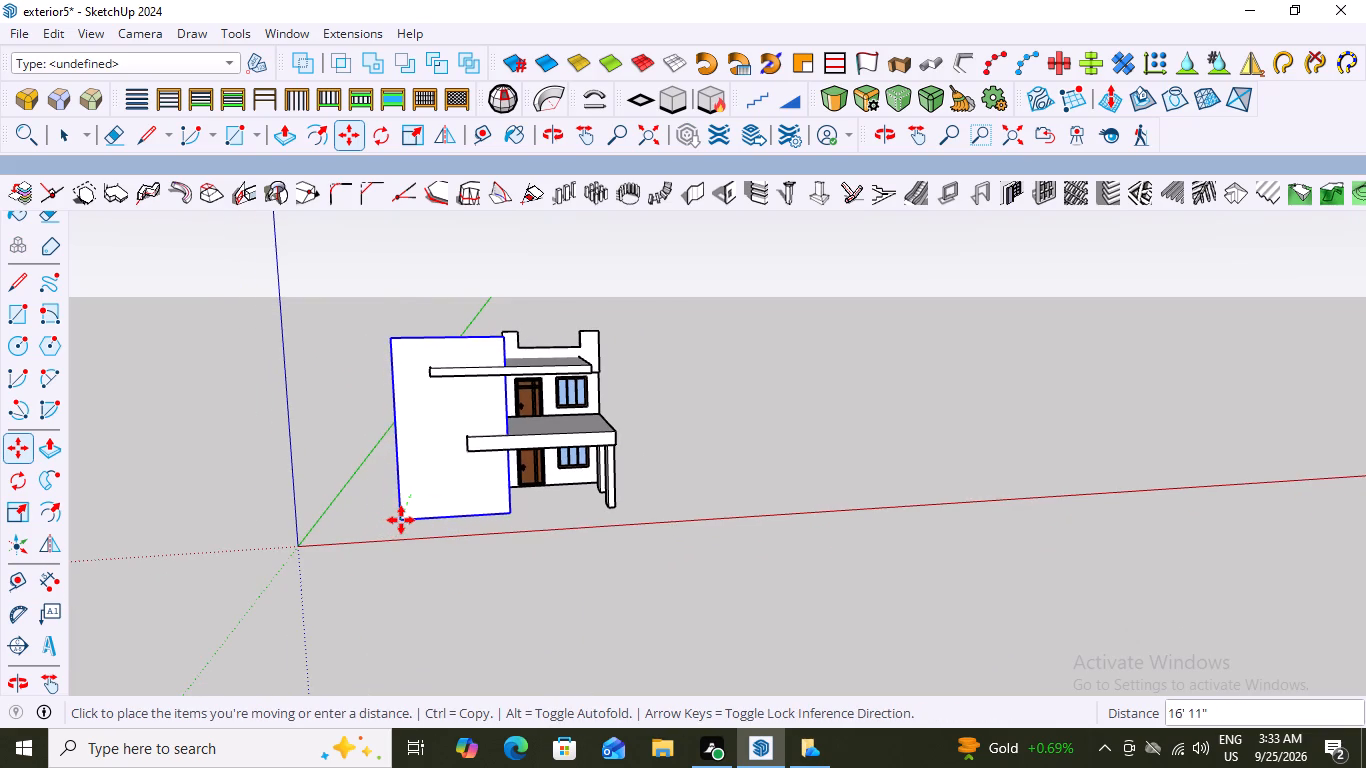
{"action": "scroll", "coordinate": [401, 520], "scroll_direction": "up", "scroll_amount": 6}
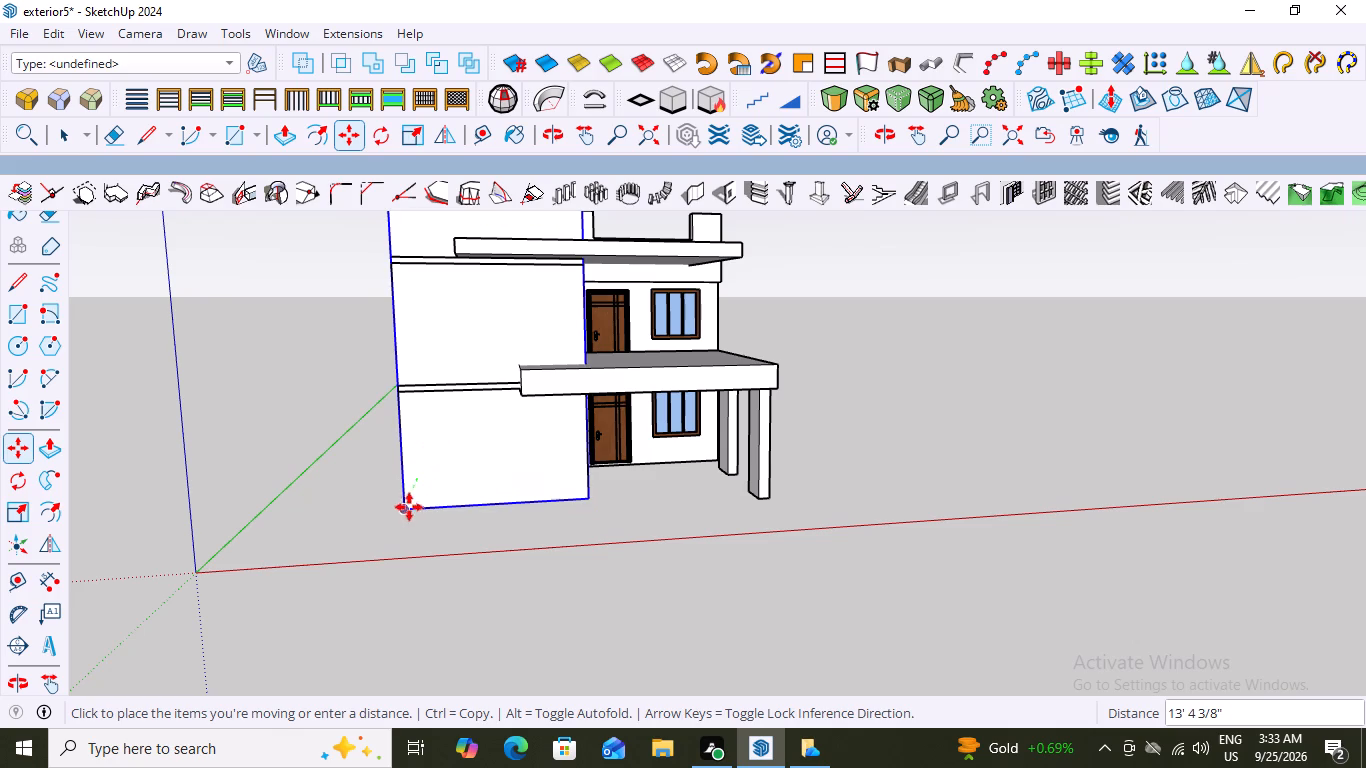
{"action": "left_click", "coordinate": [405, 511]}
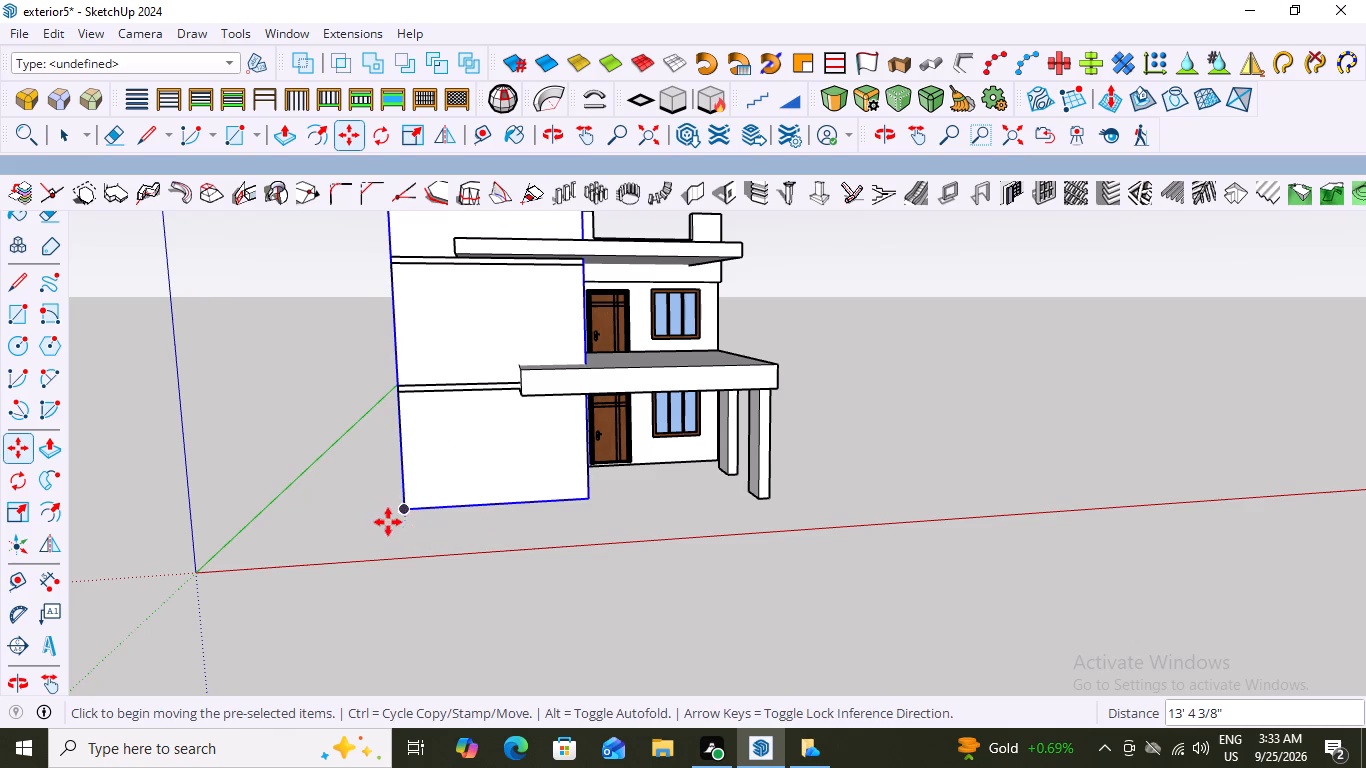
{"action": "key", "text": "space"}
{"action": "left_click", "coordinate": [772, 283]}
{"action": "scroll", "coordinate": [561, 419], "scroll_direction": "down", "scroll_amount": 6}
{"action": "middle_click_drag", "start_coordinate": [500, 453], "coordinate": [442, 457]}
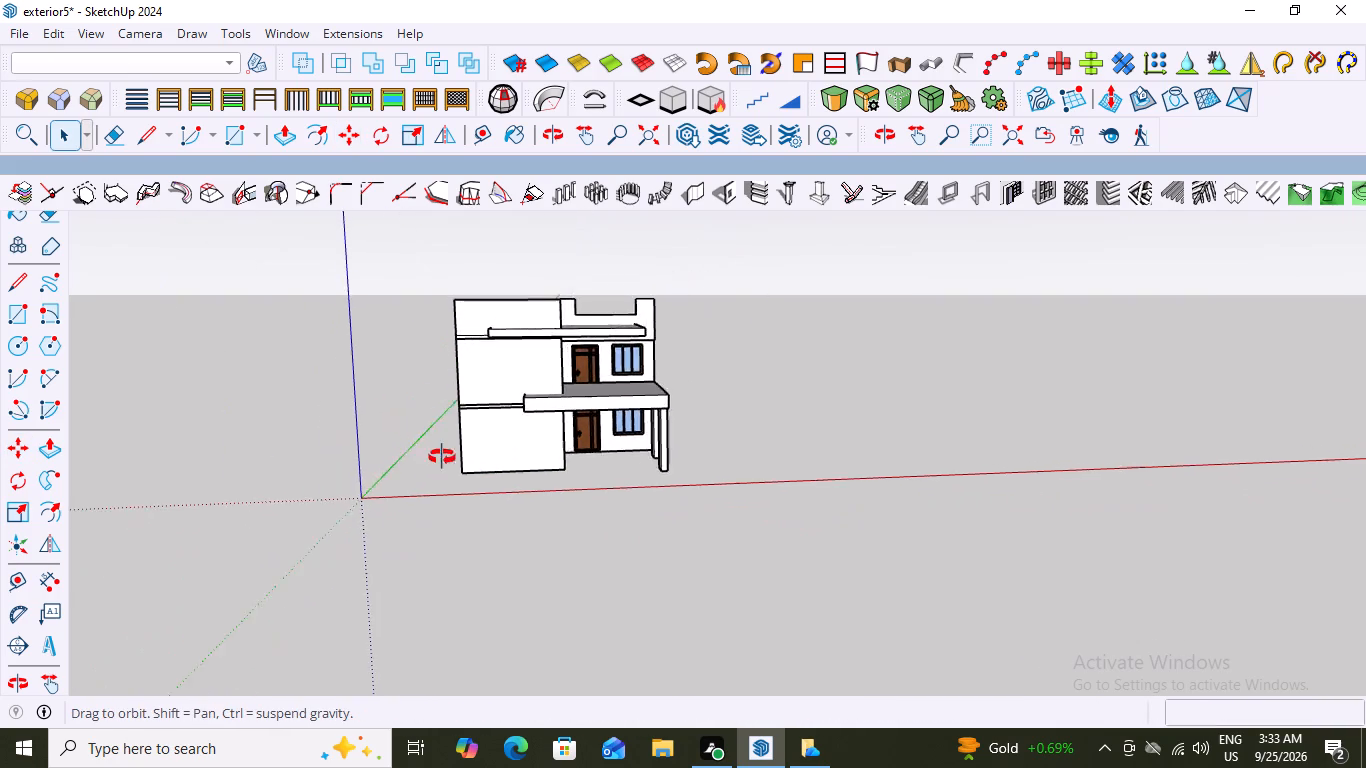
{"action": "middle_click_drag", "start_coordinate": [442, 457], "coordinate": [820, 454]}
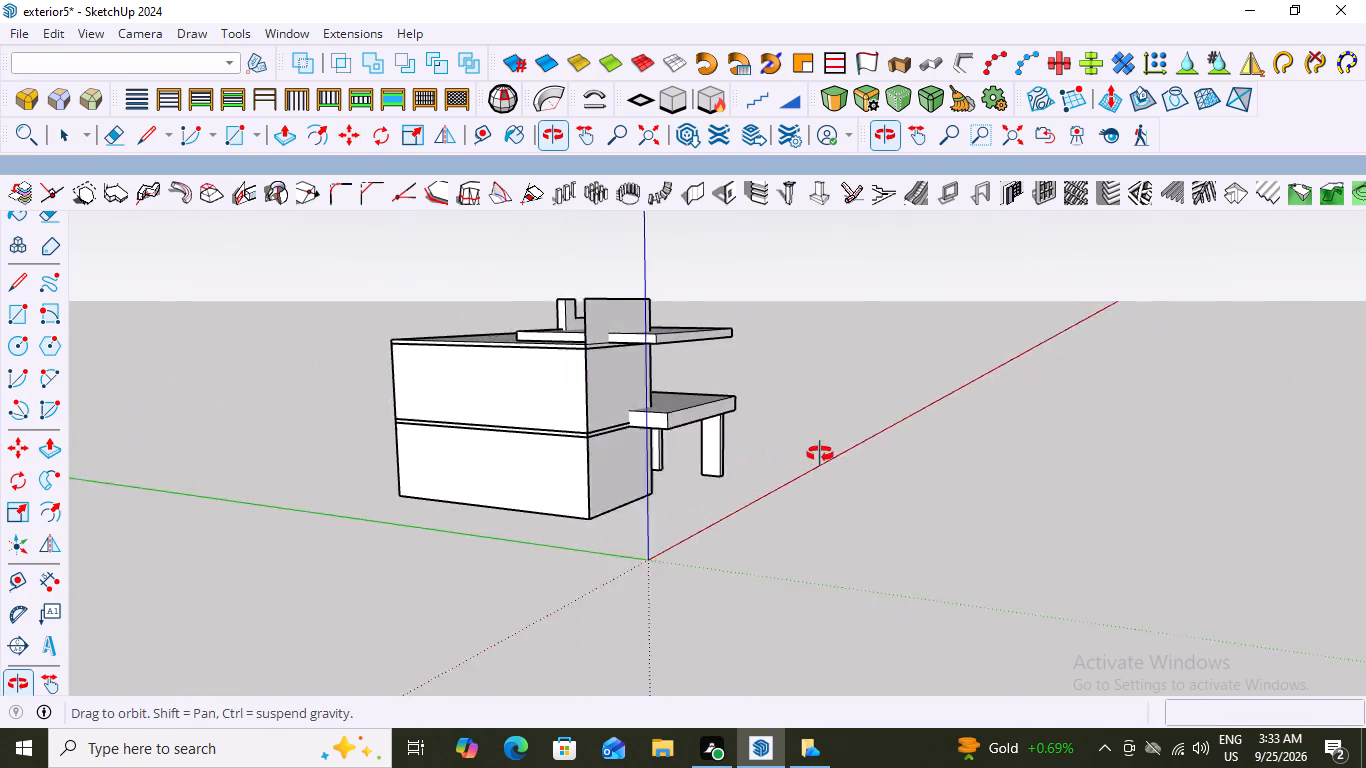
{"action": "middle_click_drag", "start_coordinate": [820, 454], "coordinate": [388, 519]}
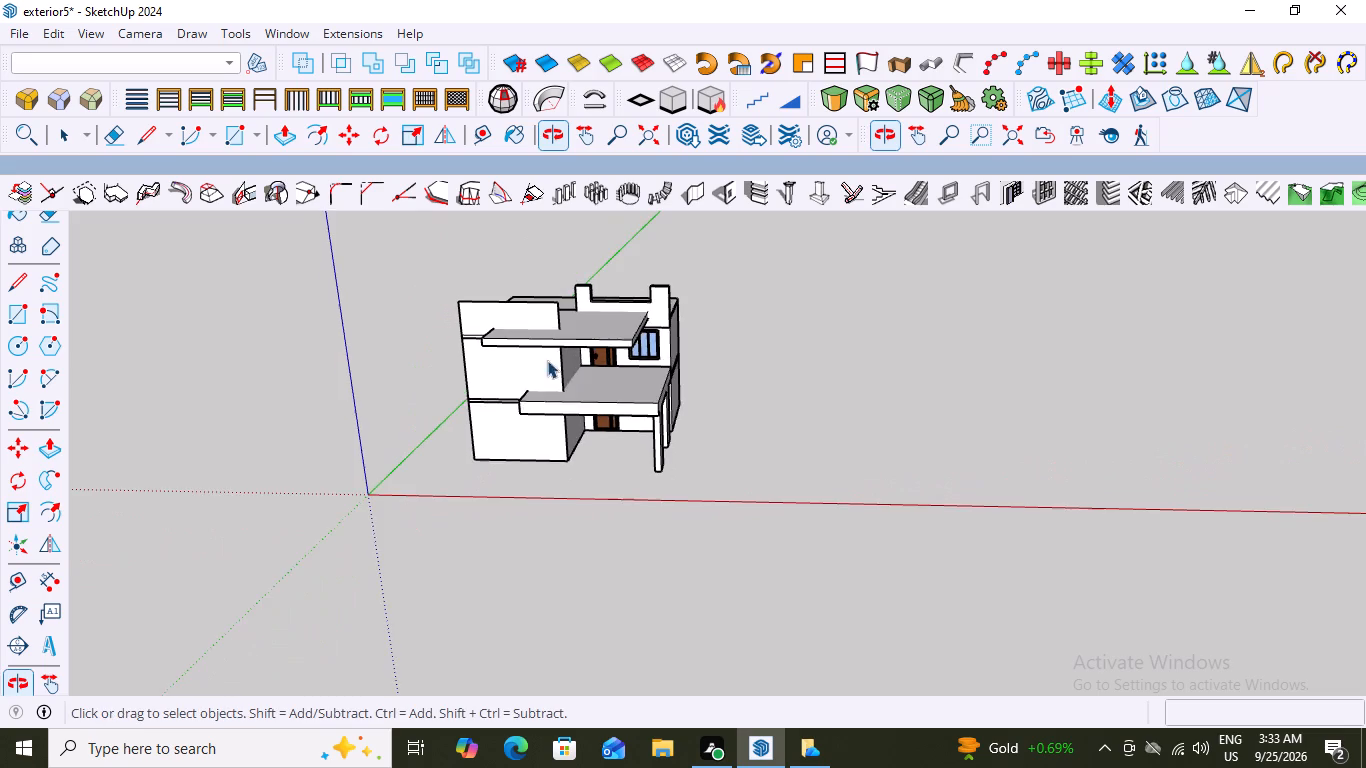
Examine the new front panel and how it meets the roof and the projecting slabs from the side, rear and front.
{"action": "scroll", "coordinate": [557, 309], "scroll_direction": "up", "scroll_amount": 6}
{"action": "middle_click_drag", "start_coordinate": [588, 366], "coordinate": [649, 313]}
{"action": "middle_click_drag", "start_coordinate": [649, 313], "coordinate": [977, 345]}
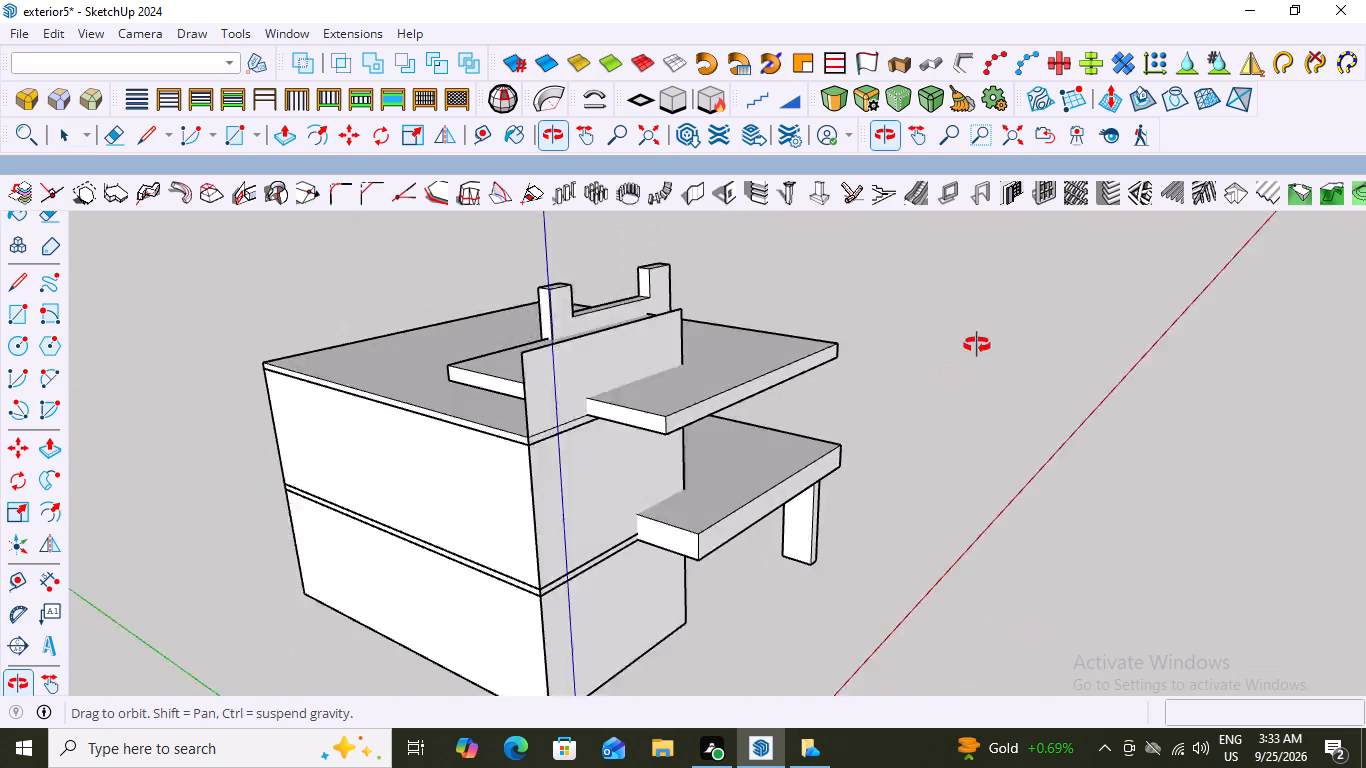
{"action": "middle_click_drag", "start_coordinate": [977, 345], "coordinate": [1229, 344]}
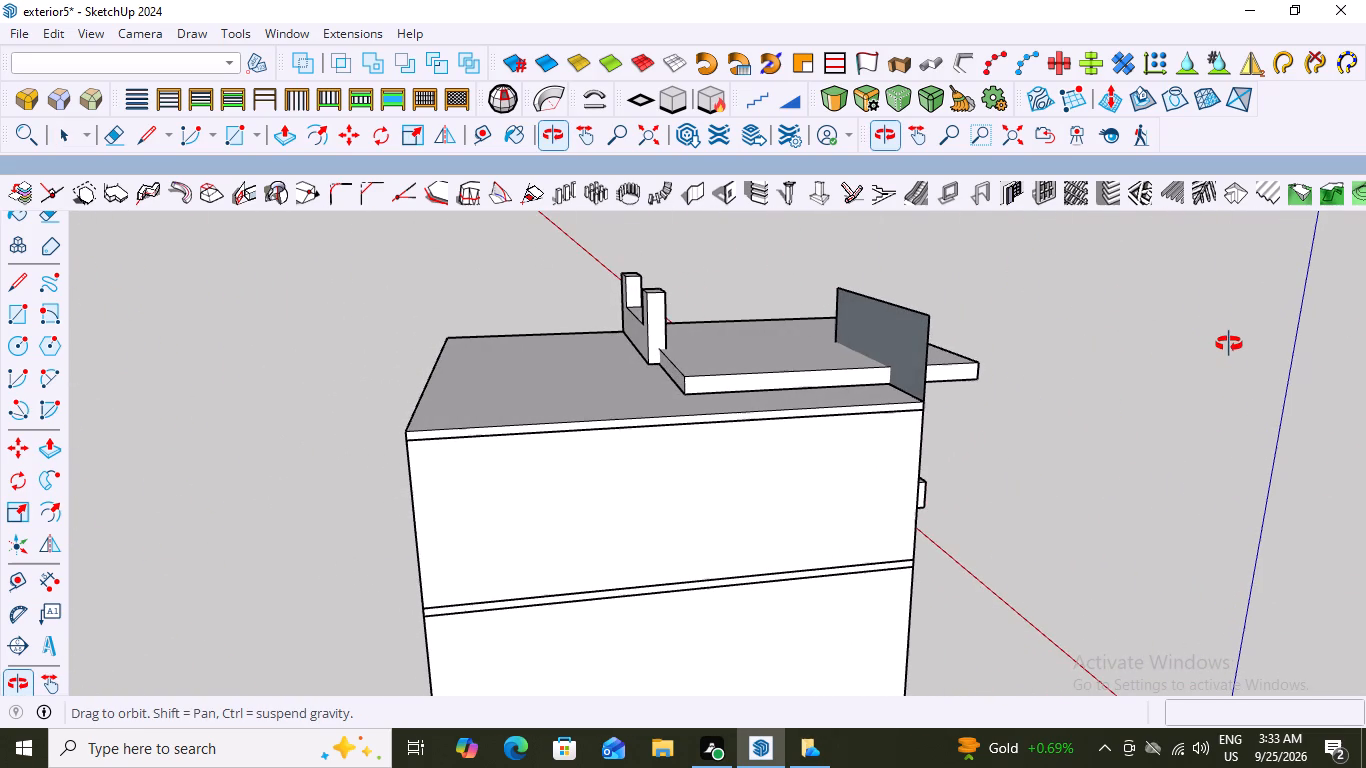
{"action": "middle_click_drag", "start_coordinate": [1229, 344], "coordinate": [553, 289]}
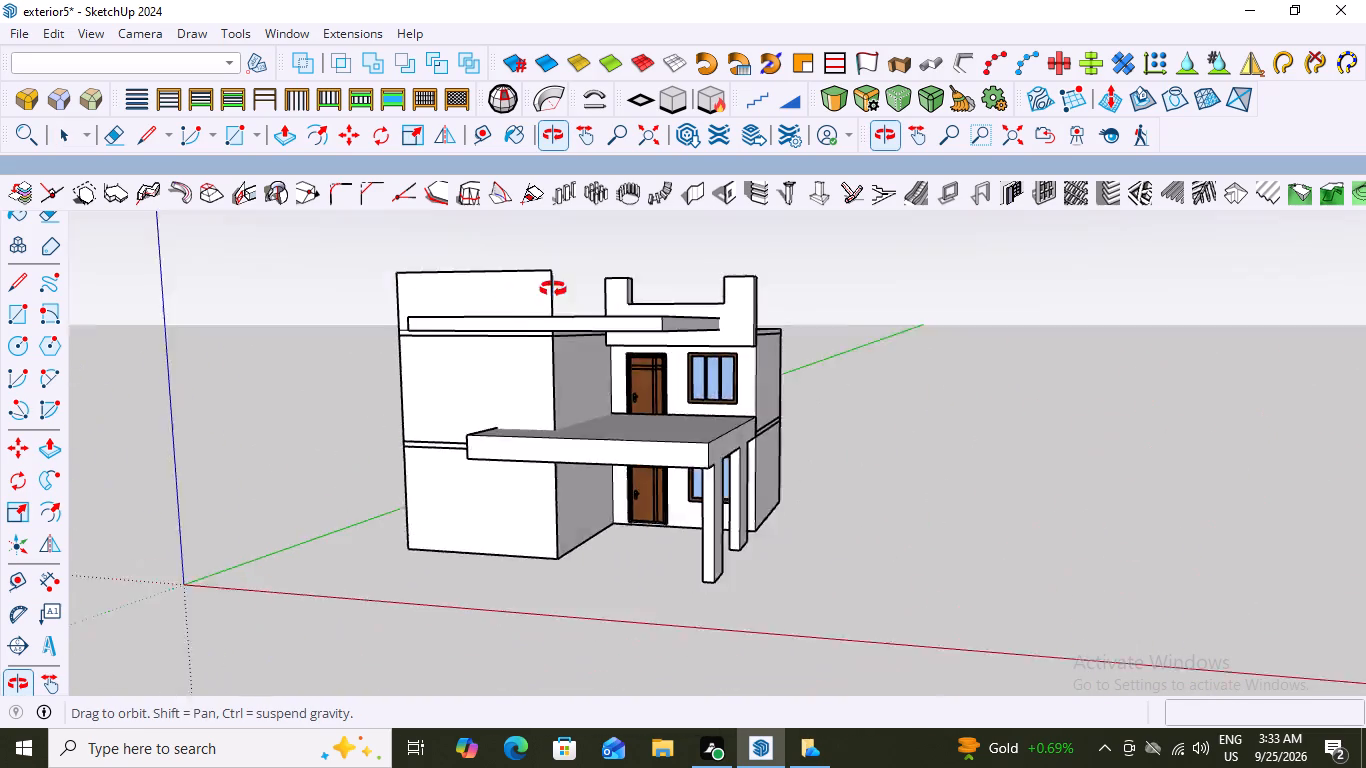
{"action": "middle_click_drag", "start_coordinate": [553, 289], "coordinate": [636, 309]}
{"action": "scroll", "coordinate": [506, 374], "scroll_direction": "up", "scroll_amount": 2}
{"action": "scroll", "coordinate": [519, 372], "scroll_direction": "down", "scroll_amount": 3}
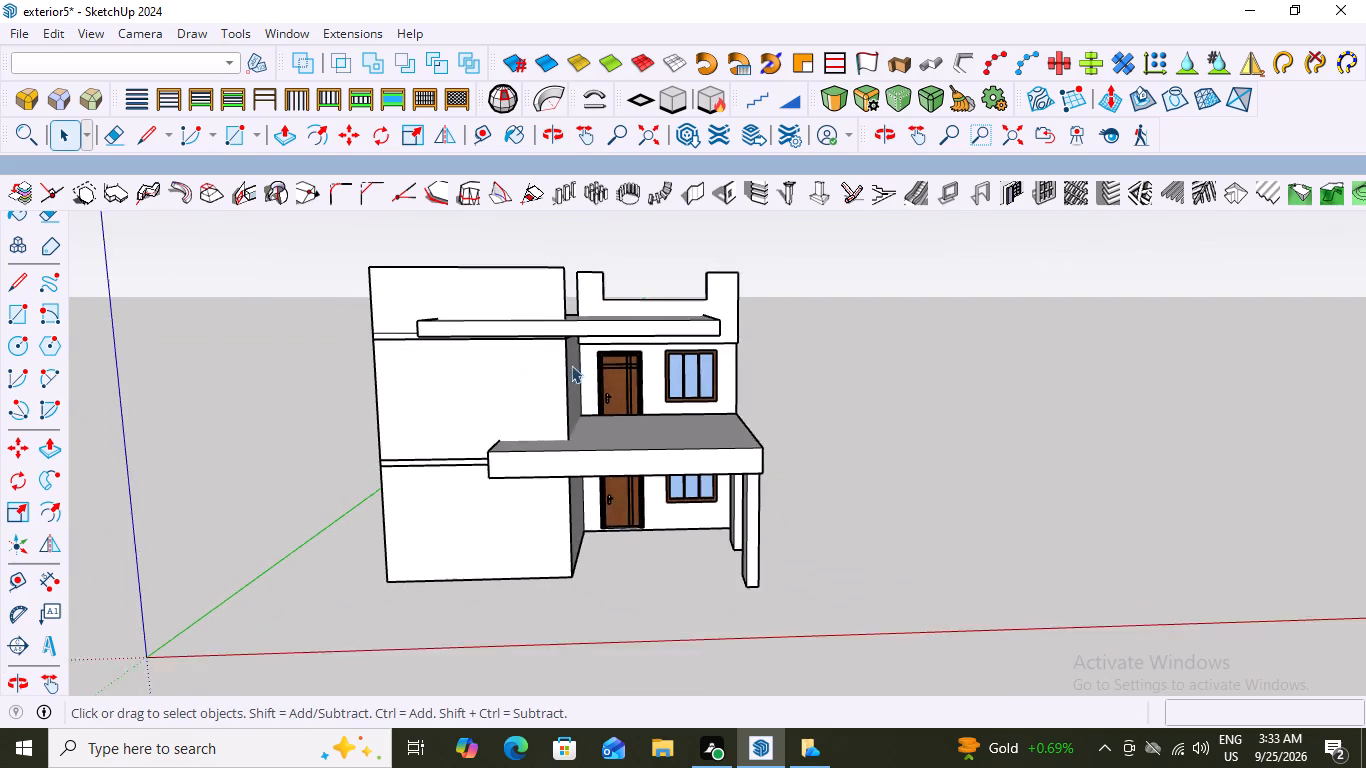
{"action": "scroll", "coordinate": [571, 365], "scroll_direction": "down", "scroll_amount": 1}
{"action": "middle_click_drag", "start_coordinate": [632, 339], "coordinate": [655, 295]}
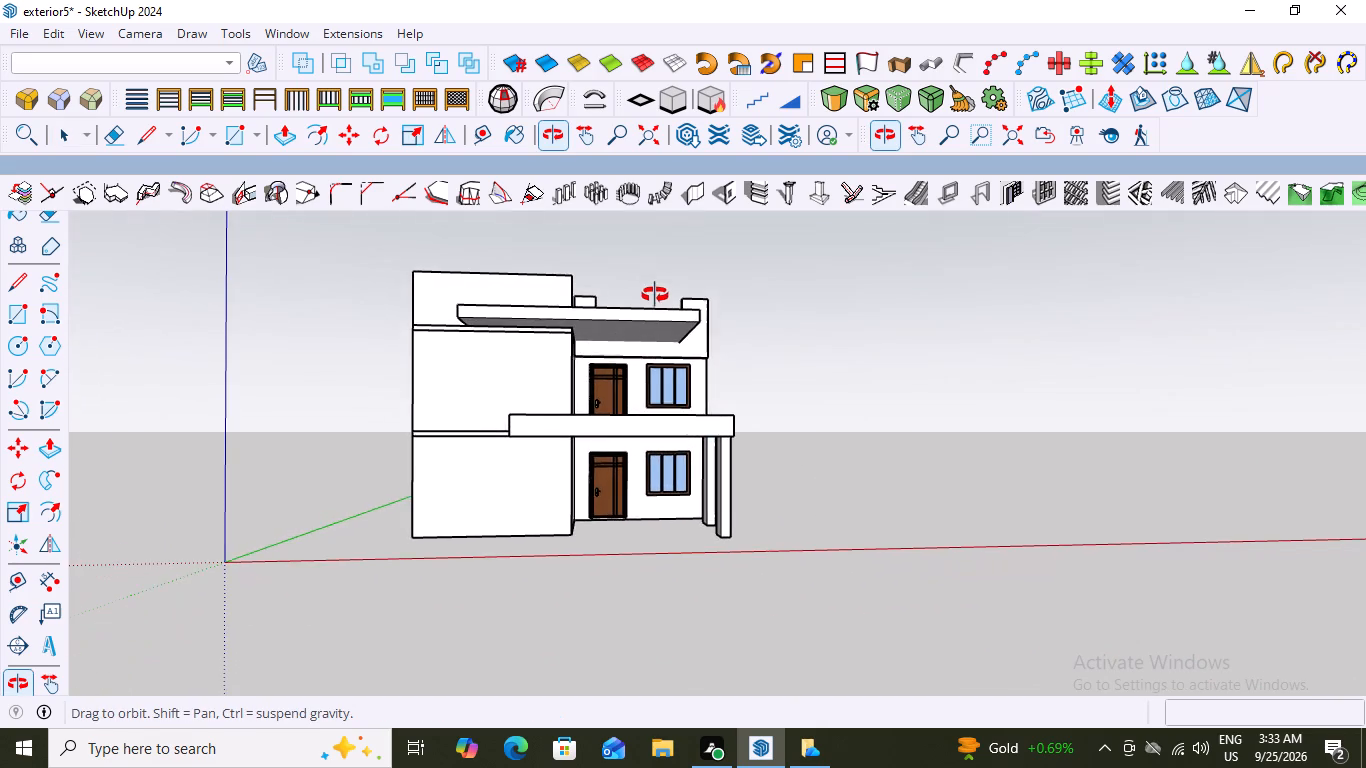
{"action": "middle_click_drag", "start_coordinate": [655, 295], "coordinate": [657, 330]}
{"action": "scroll", "coordinate": [565, 379], "scroll_direction": "up", "scroll_amount": 2}
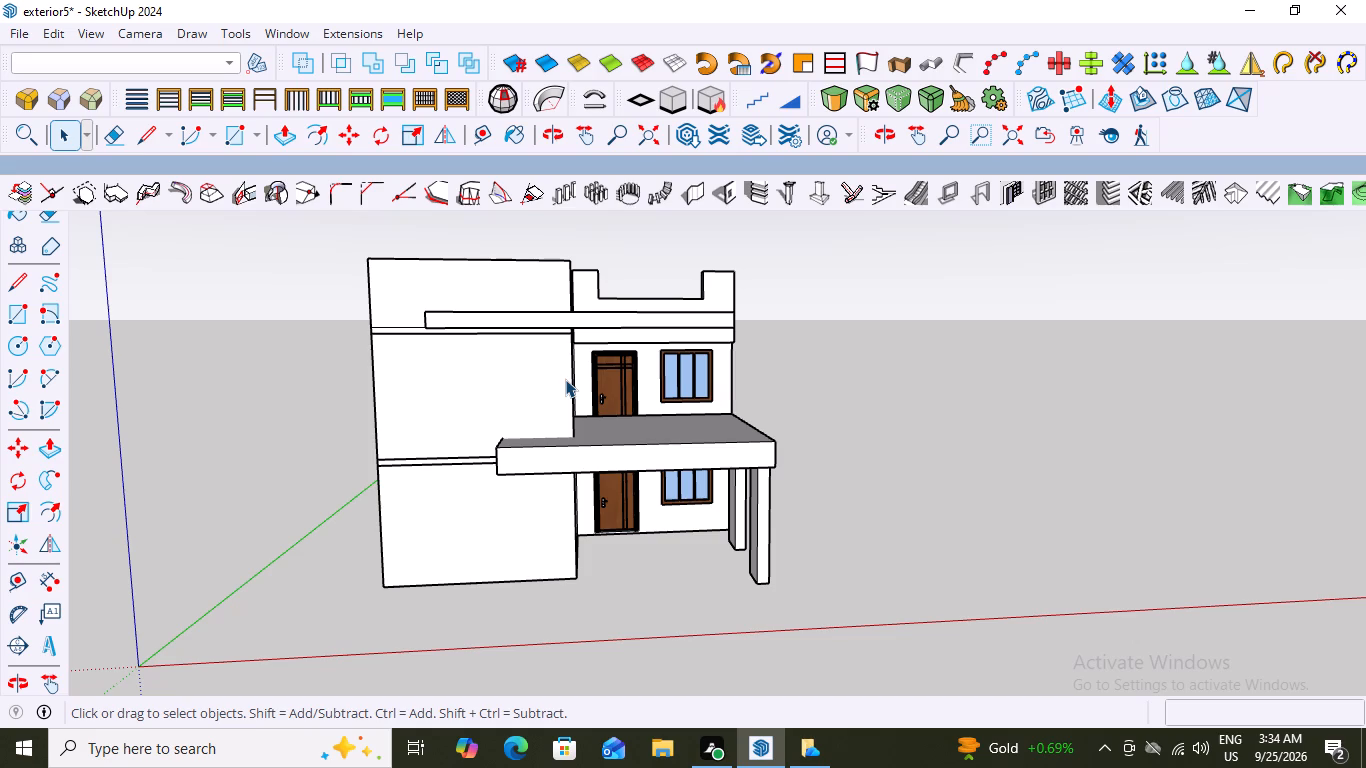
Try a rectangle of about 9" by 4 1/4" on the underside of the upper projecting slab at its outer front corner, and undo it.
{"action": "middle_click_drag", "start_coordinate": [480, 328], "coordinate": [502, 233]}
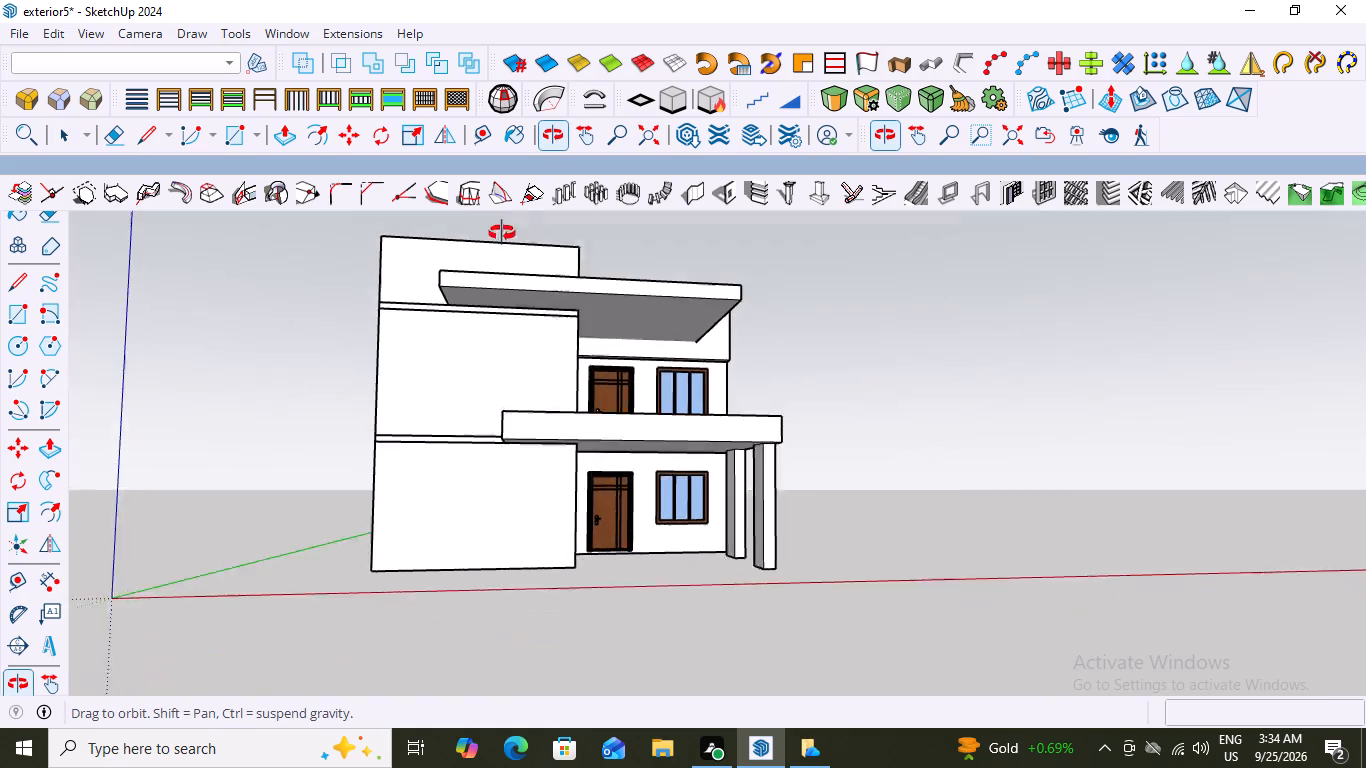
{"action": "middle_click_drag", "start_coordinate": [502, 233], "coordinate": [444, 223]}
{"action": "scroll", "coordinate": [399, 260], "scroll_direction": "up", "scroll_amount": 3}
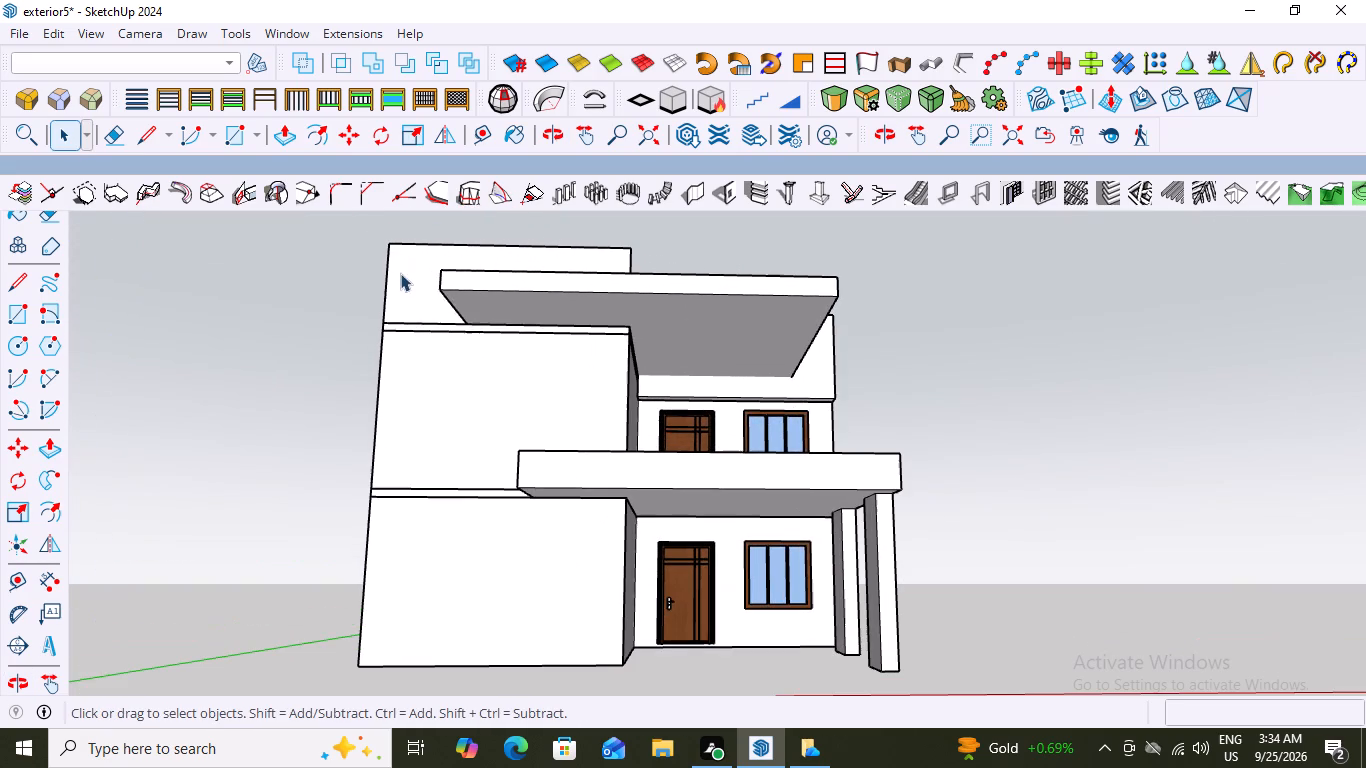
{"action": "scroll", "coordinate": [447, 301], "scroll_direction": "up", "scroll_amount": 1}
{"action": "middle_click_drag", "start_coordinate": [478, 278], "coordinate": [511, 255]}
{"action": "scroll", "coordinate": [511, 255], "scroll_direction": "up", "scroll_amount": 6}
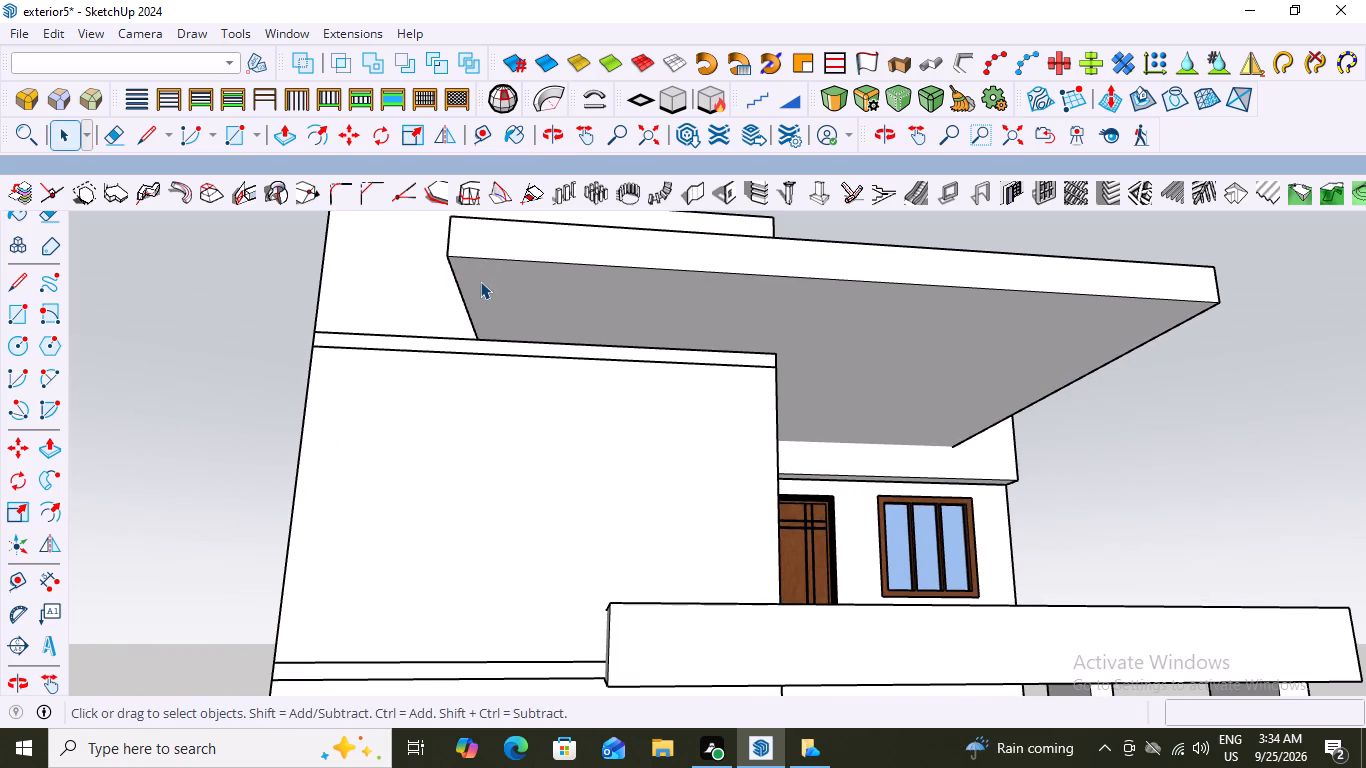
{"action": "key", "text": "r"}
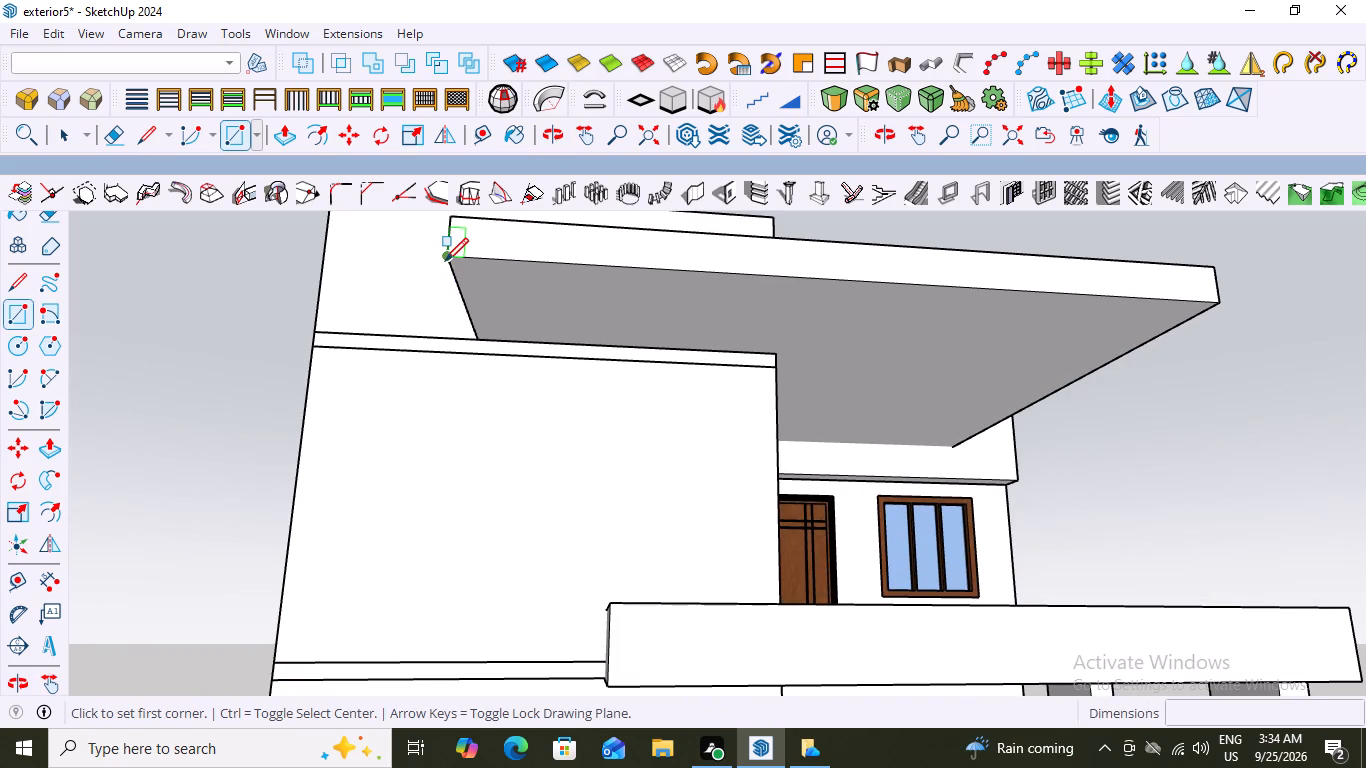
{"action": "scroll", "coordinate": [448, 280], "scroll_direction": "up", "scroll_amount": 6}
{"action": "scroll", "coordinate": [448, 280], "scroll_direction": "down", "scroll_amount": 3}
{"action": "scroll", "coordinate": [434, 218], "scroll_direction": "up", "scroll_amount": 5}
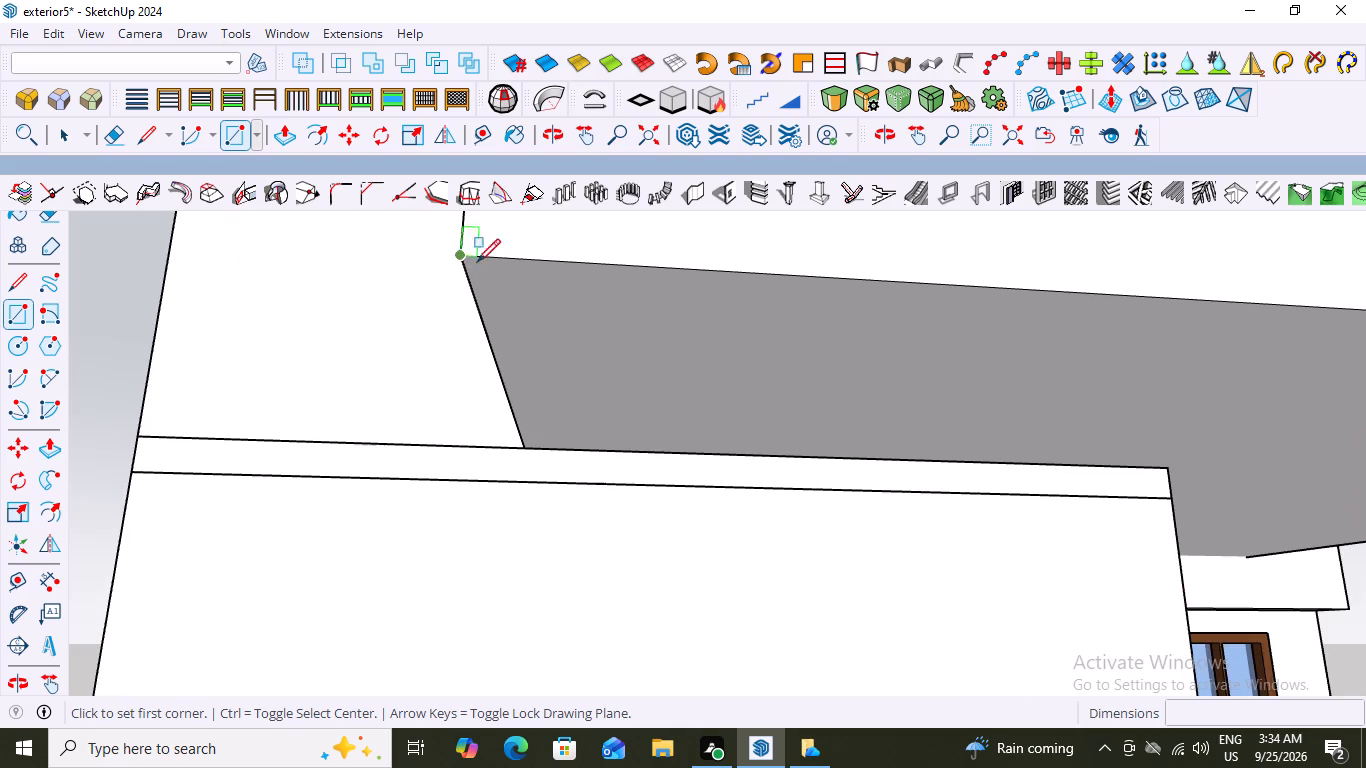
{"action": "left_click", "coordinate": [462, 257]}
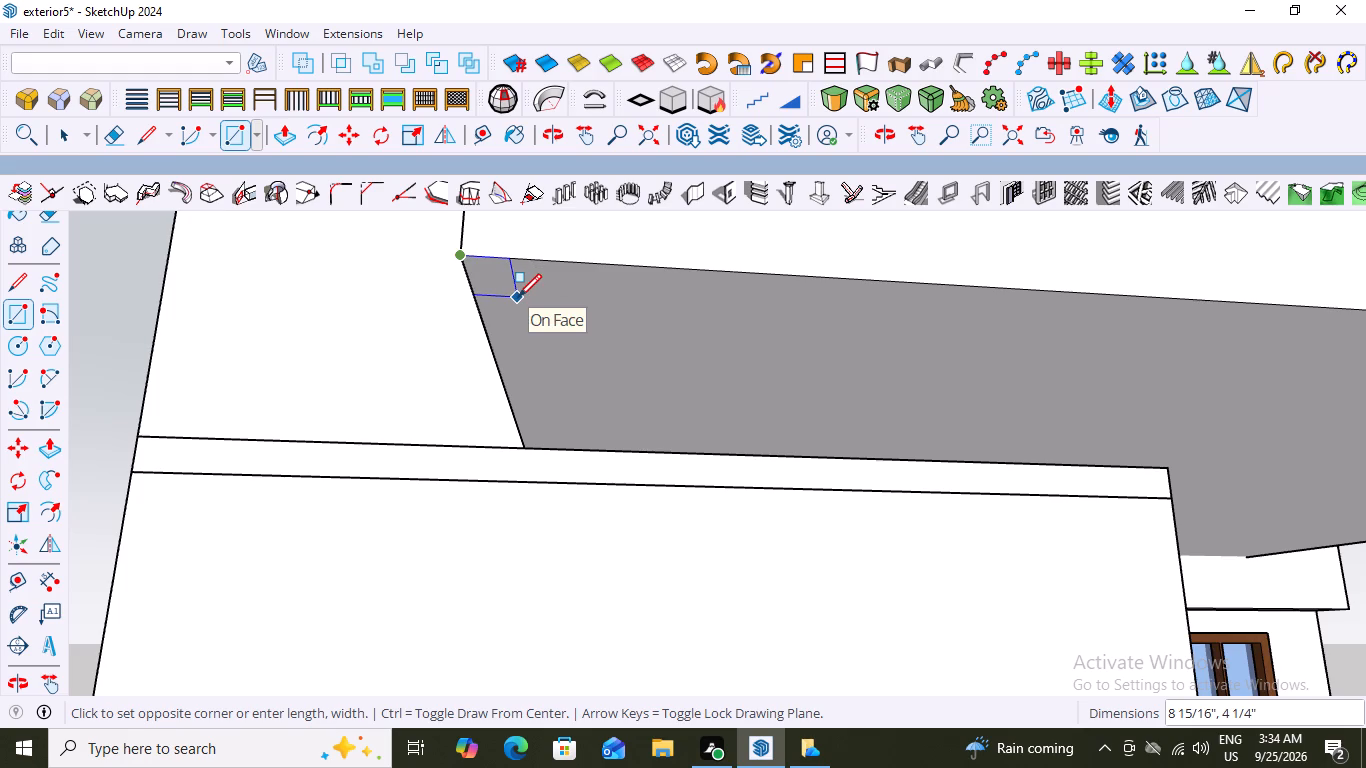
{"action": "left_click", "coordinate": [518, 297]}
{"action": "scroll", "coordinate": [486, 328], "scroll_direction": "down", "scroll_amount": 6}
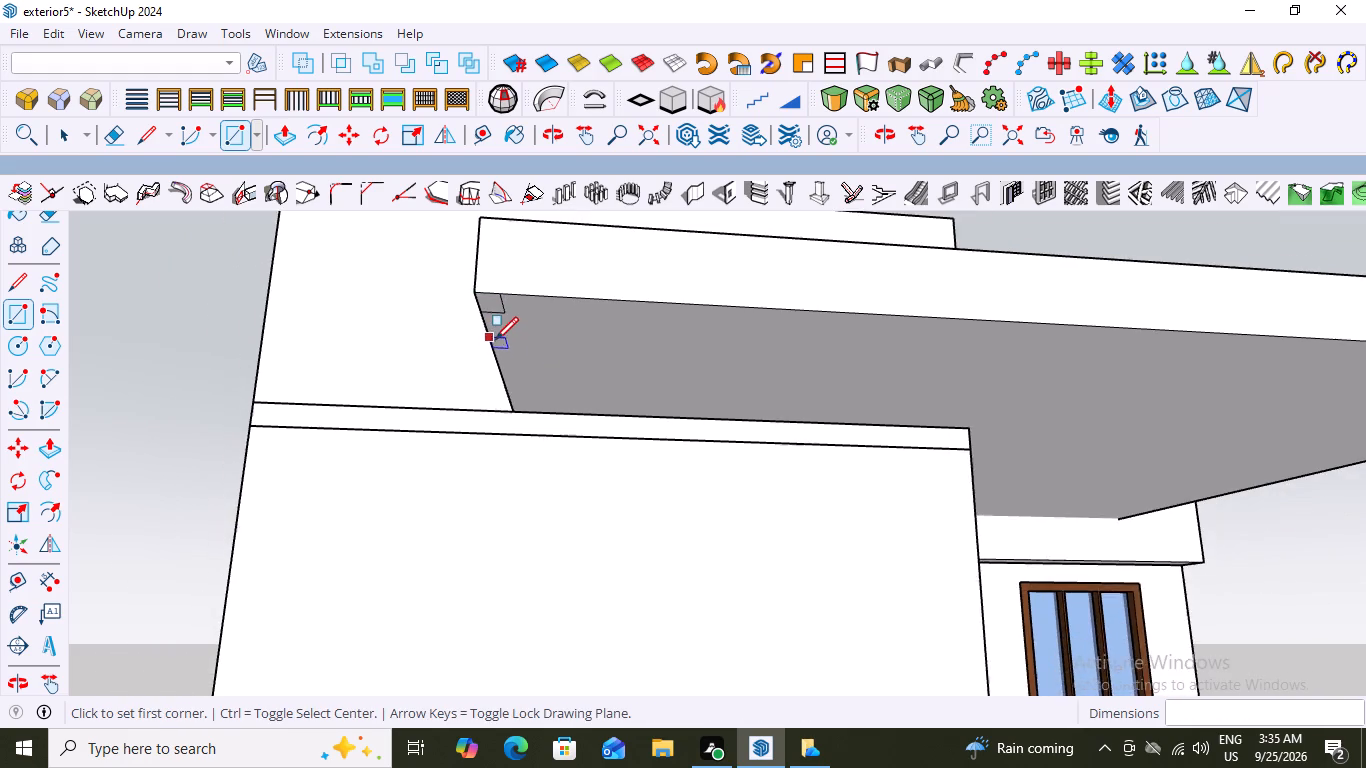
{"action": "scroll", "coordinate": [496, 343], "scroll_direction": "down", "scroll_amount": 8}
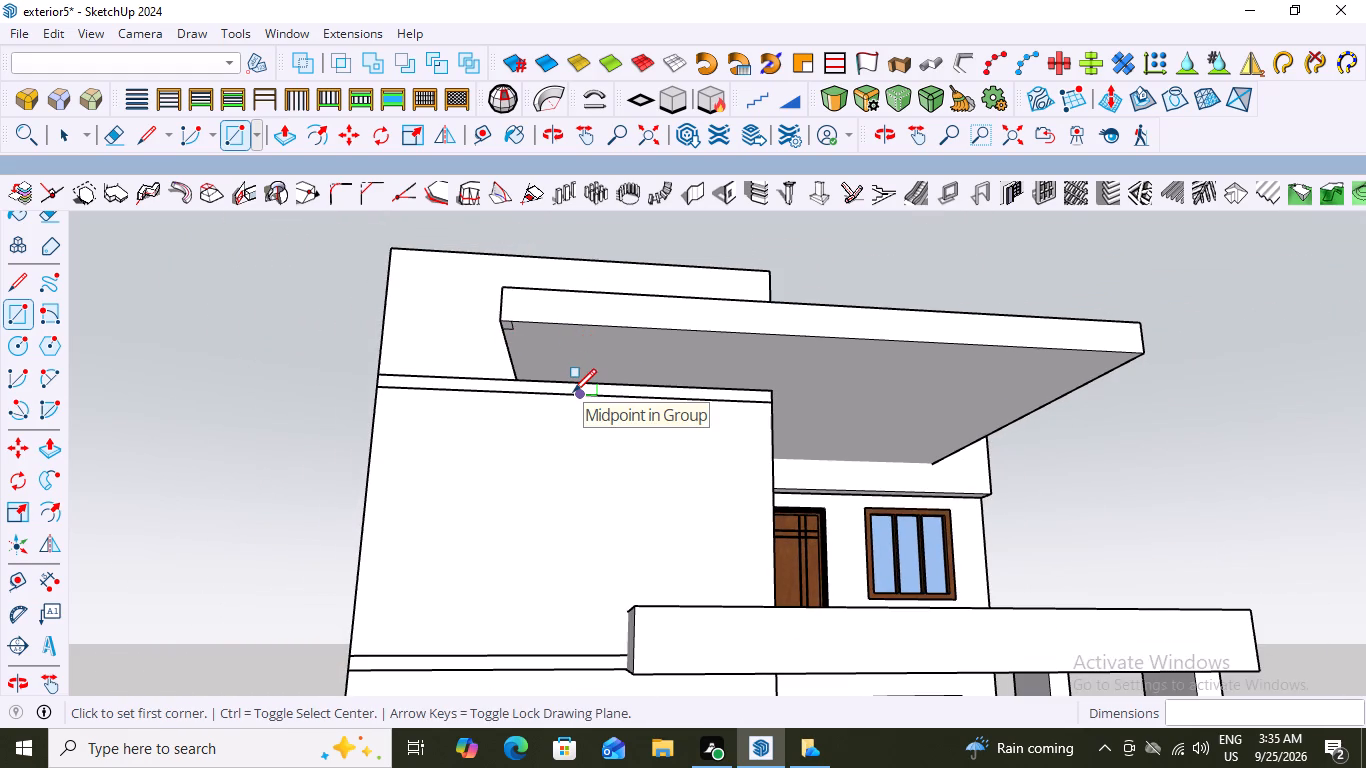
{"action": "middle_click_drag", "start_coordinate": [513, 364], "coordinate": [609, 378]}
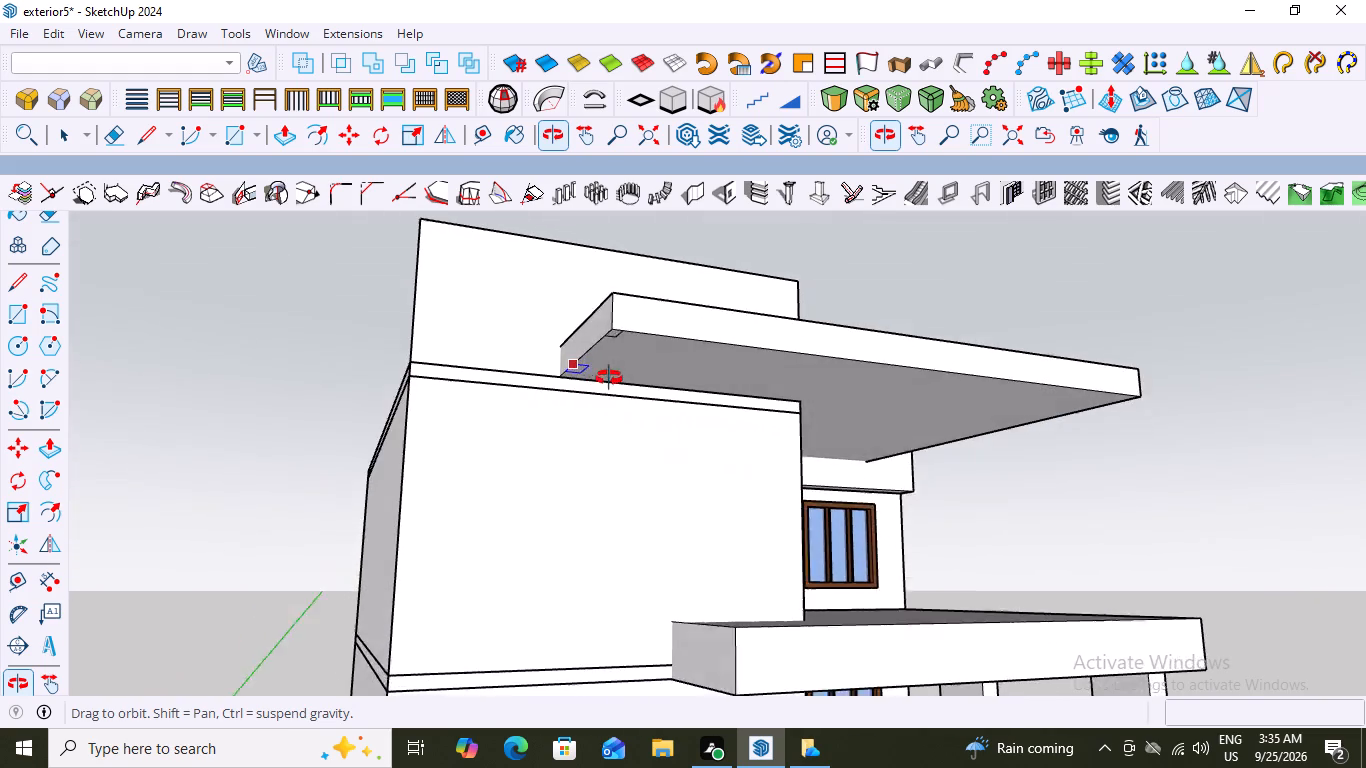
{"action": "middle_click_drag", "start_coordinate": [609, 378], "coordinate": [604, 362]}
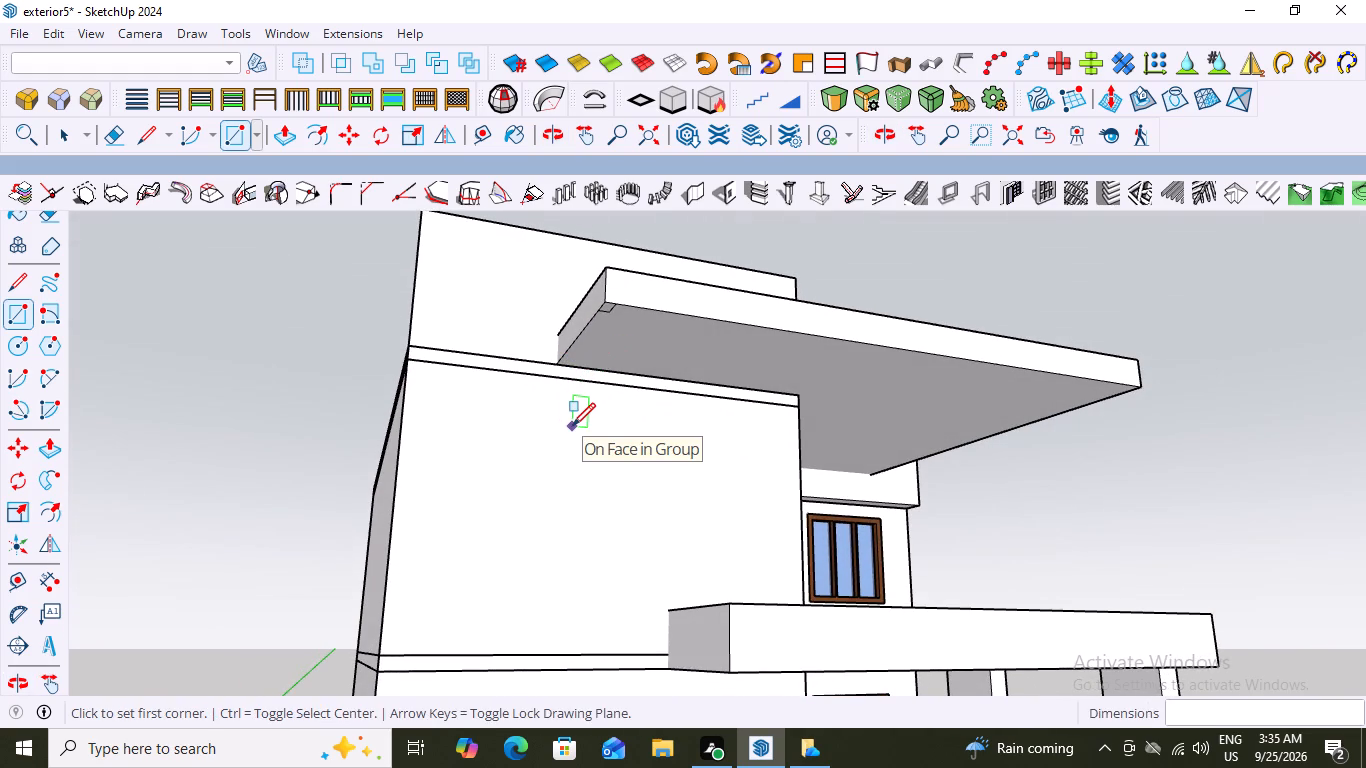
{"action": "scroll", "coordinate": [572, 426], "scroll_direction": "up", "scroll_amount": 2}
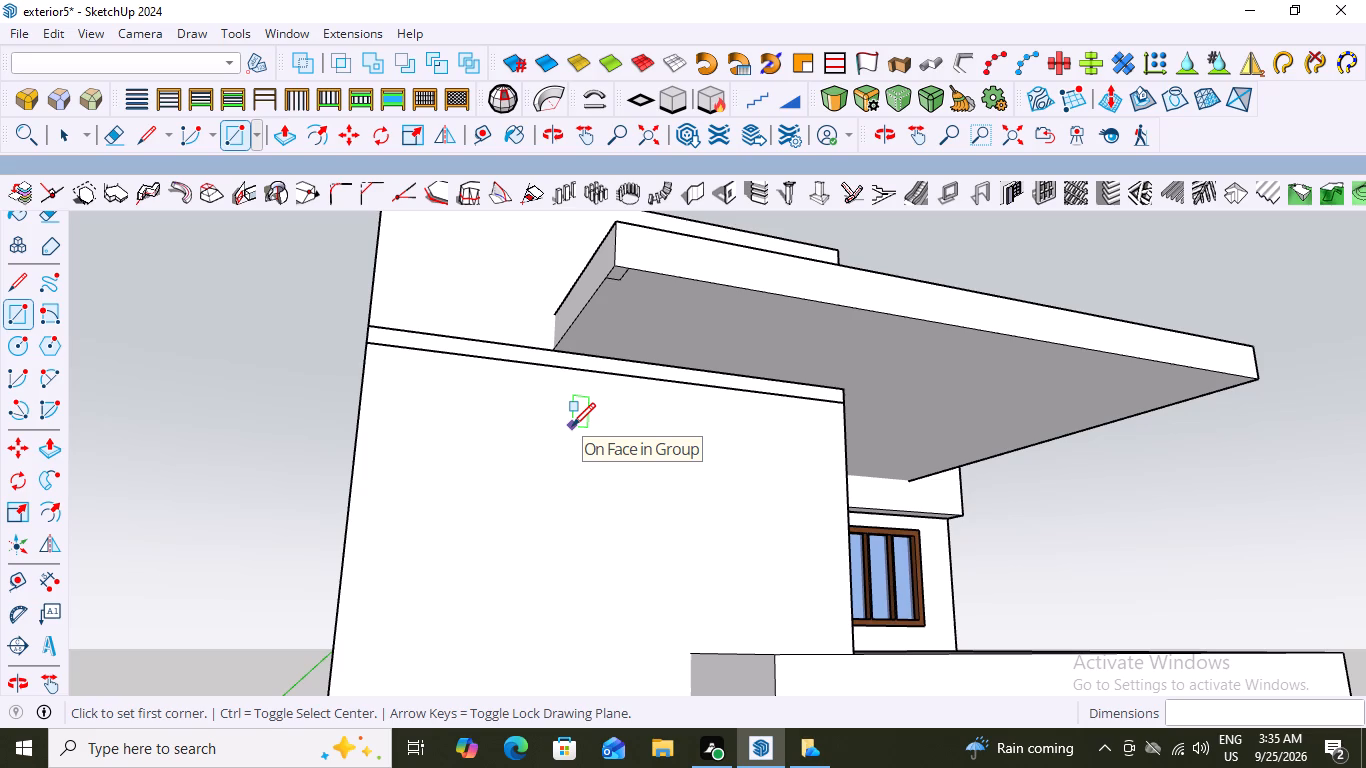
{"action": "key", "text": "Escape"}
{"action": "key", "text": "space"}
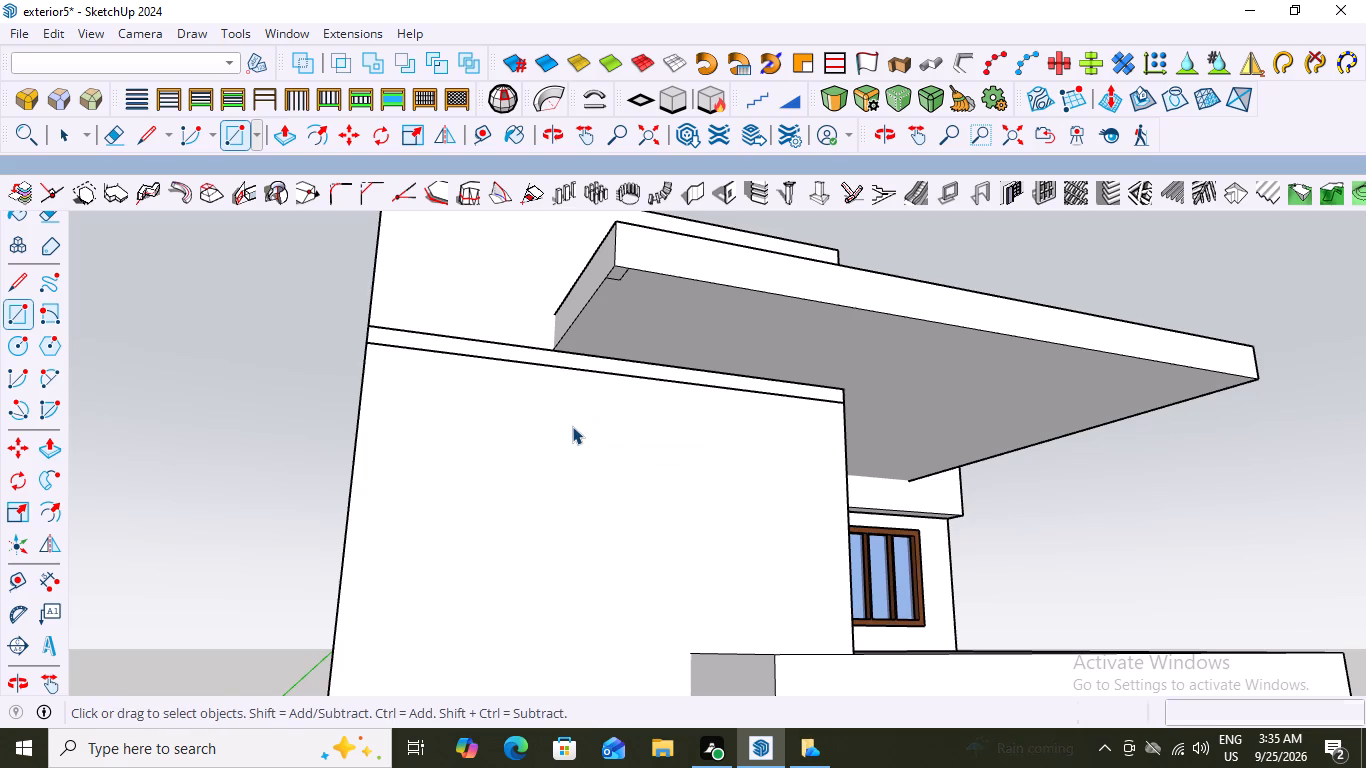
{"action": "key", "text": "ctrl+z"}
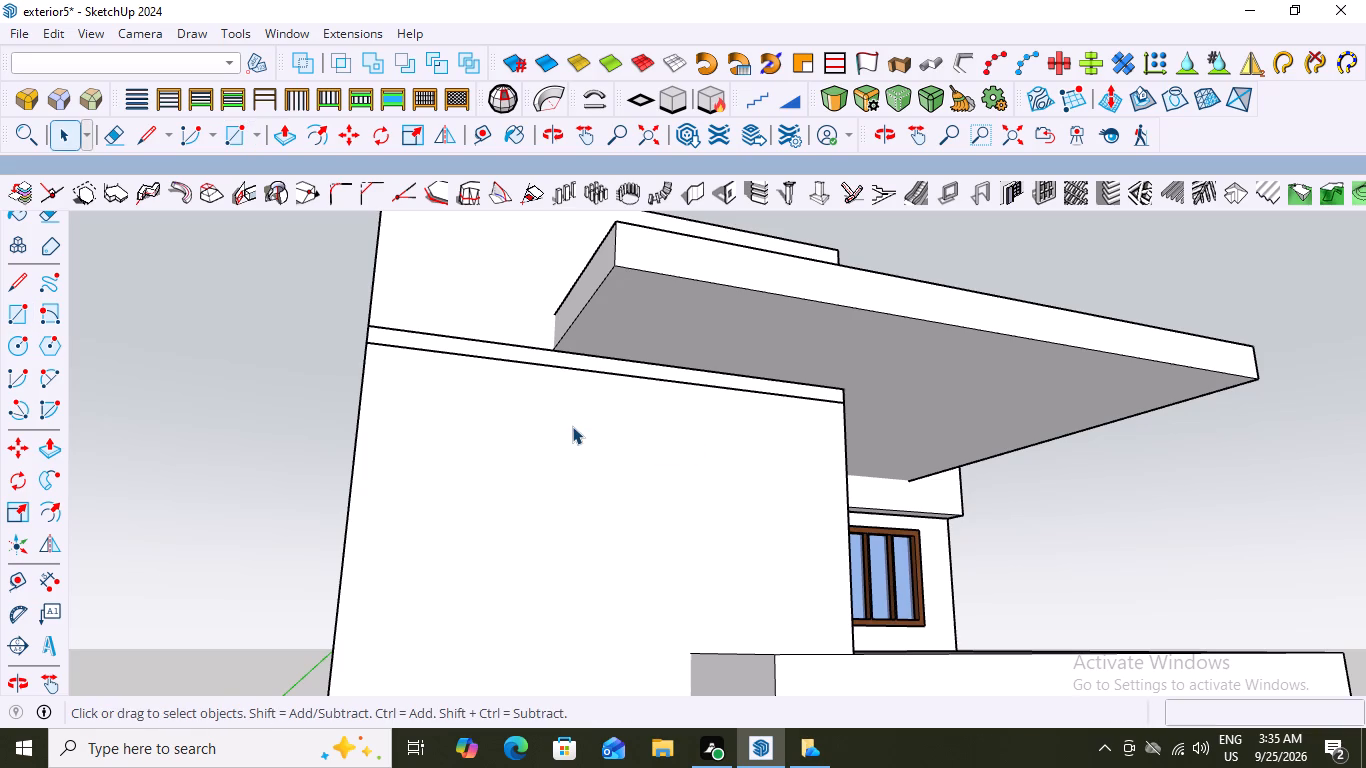
Draw a strip about 9 3/16" by 6' 6 7/16" on the upper slab's underside, from its outer front corner back to the front wall.
{"action": "key", "text": "r"}
{"action": "scroll", "coordinate": [619, 286], "scroll_direction": "up", "scroll_amount": 3}
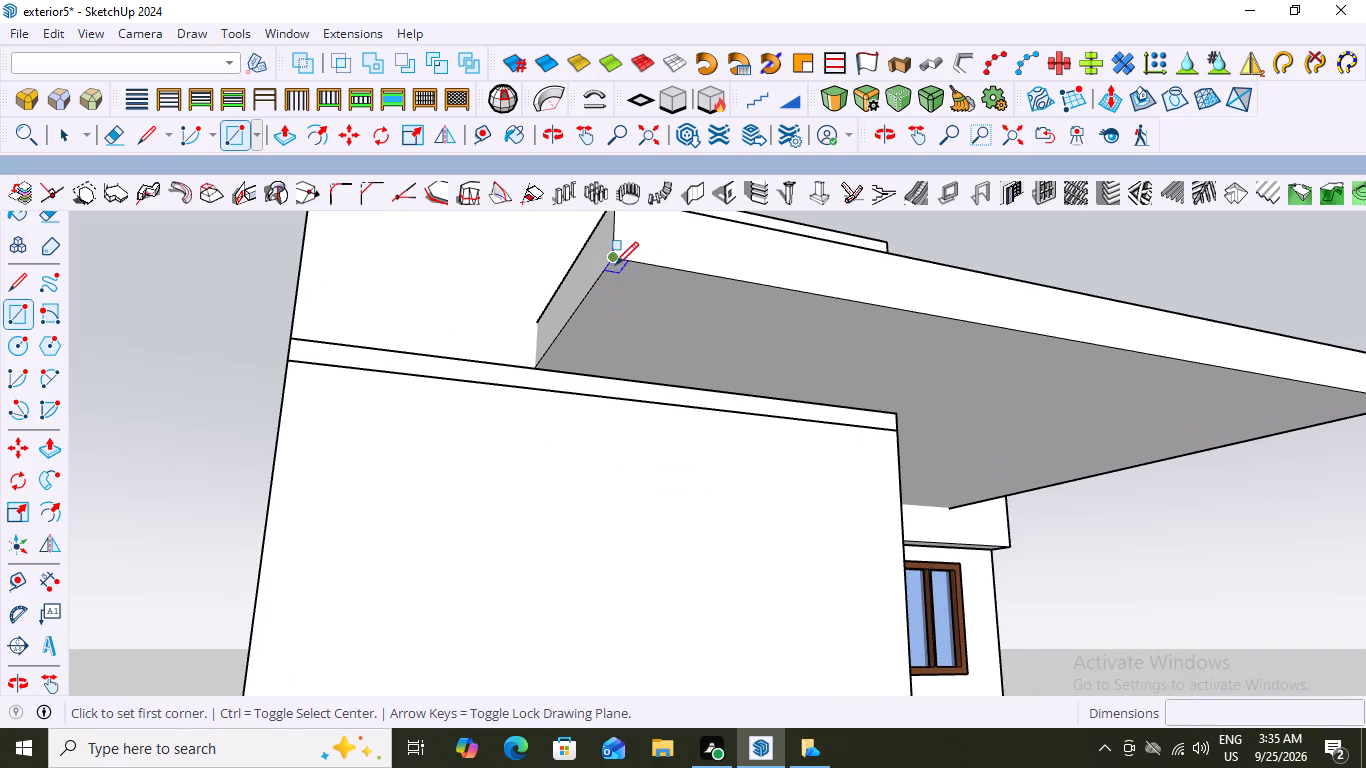
{"action": "left_click", "coordinate": [534, 371]}
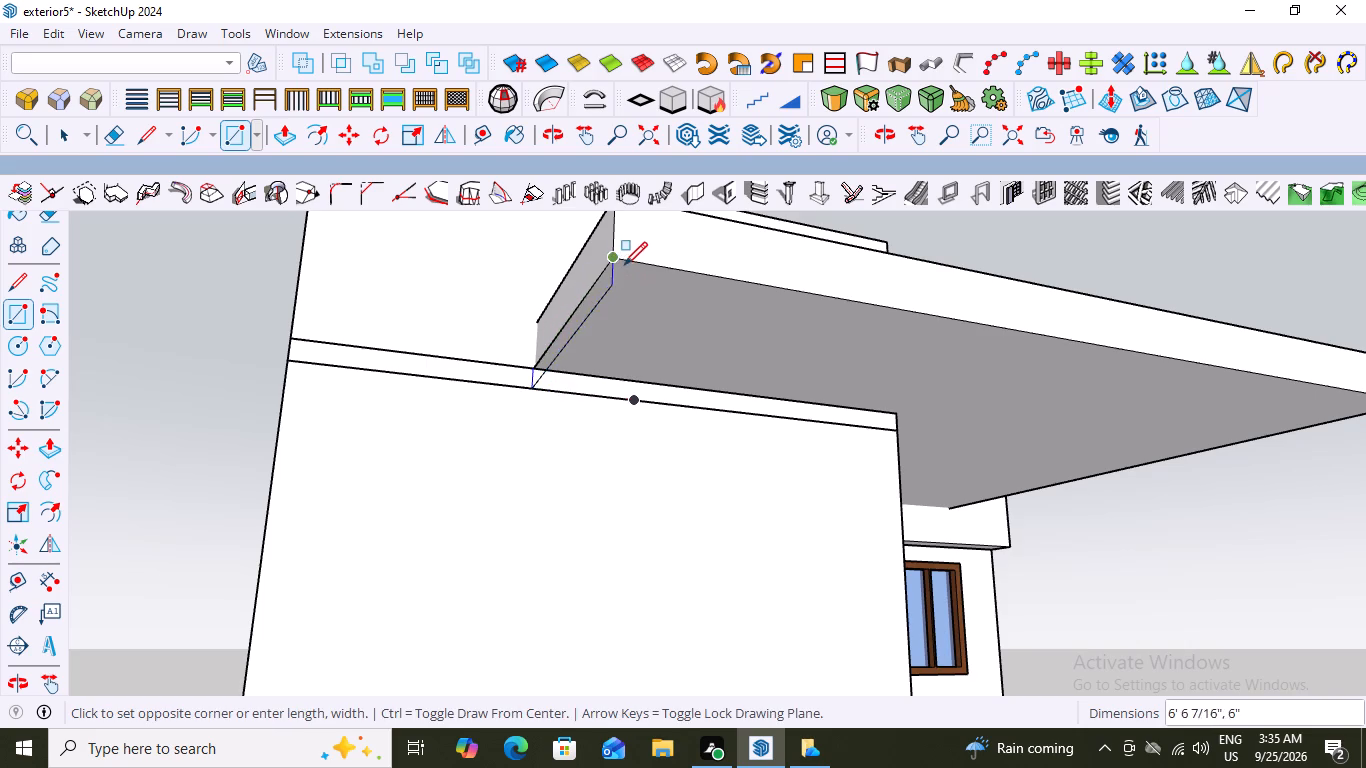
{"action": "key", "text": "Escape"}
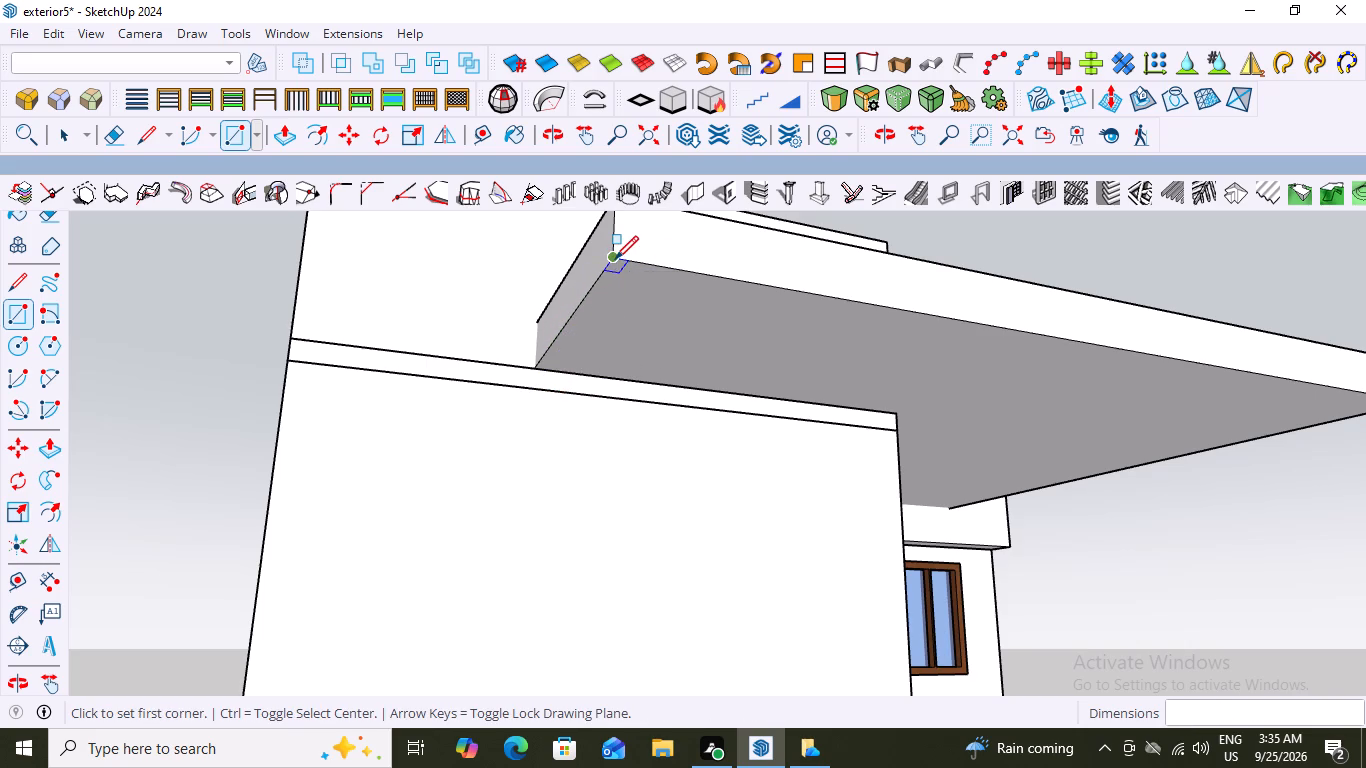
{"action": "left_click_drag", "start_coordinate": [615, 259], "coordinate": [615, 270]}
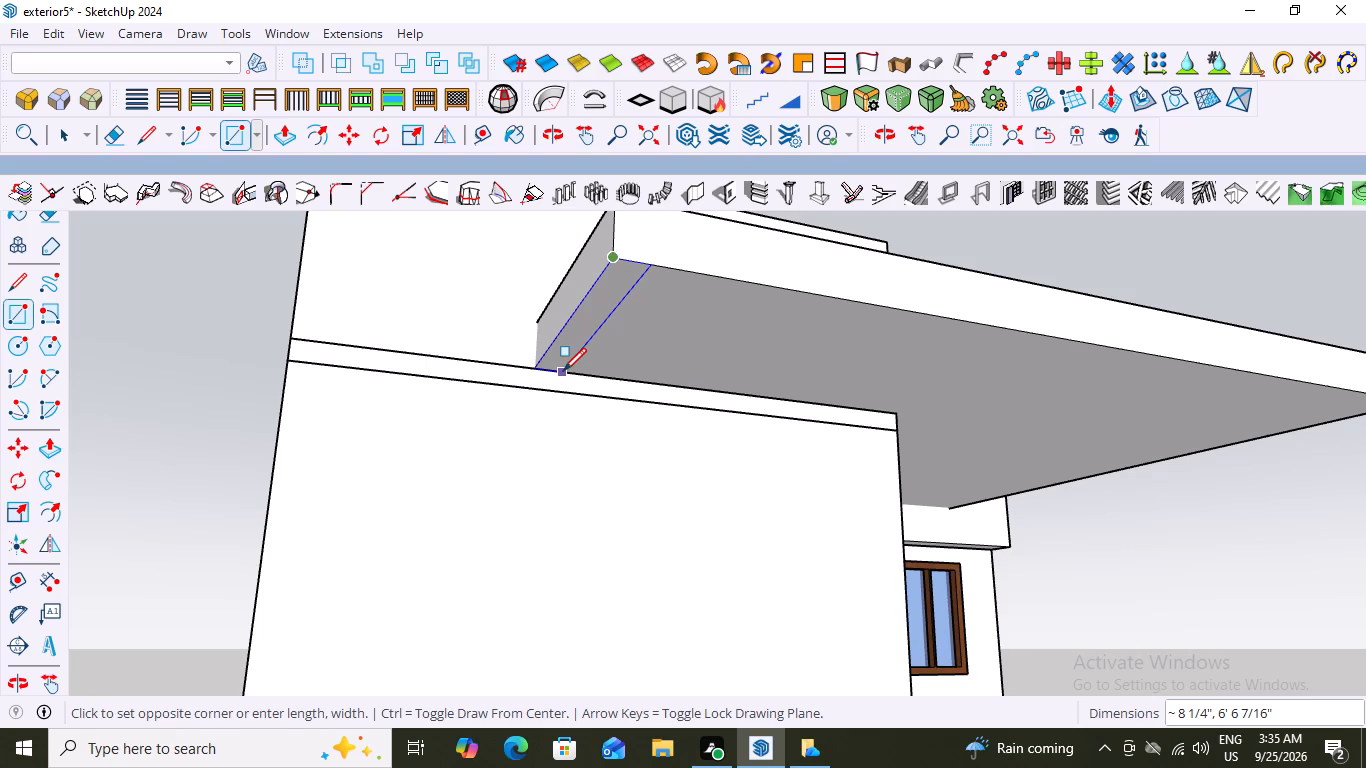
{"action": "left_click", "coordinate": [566, 373]}
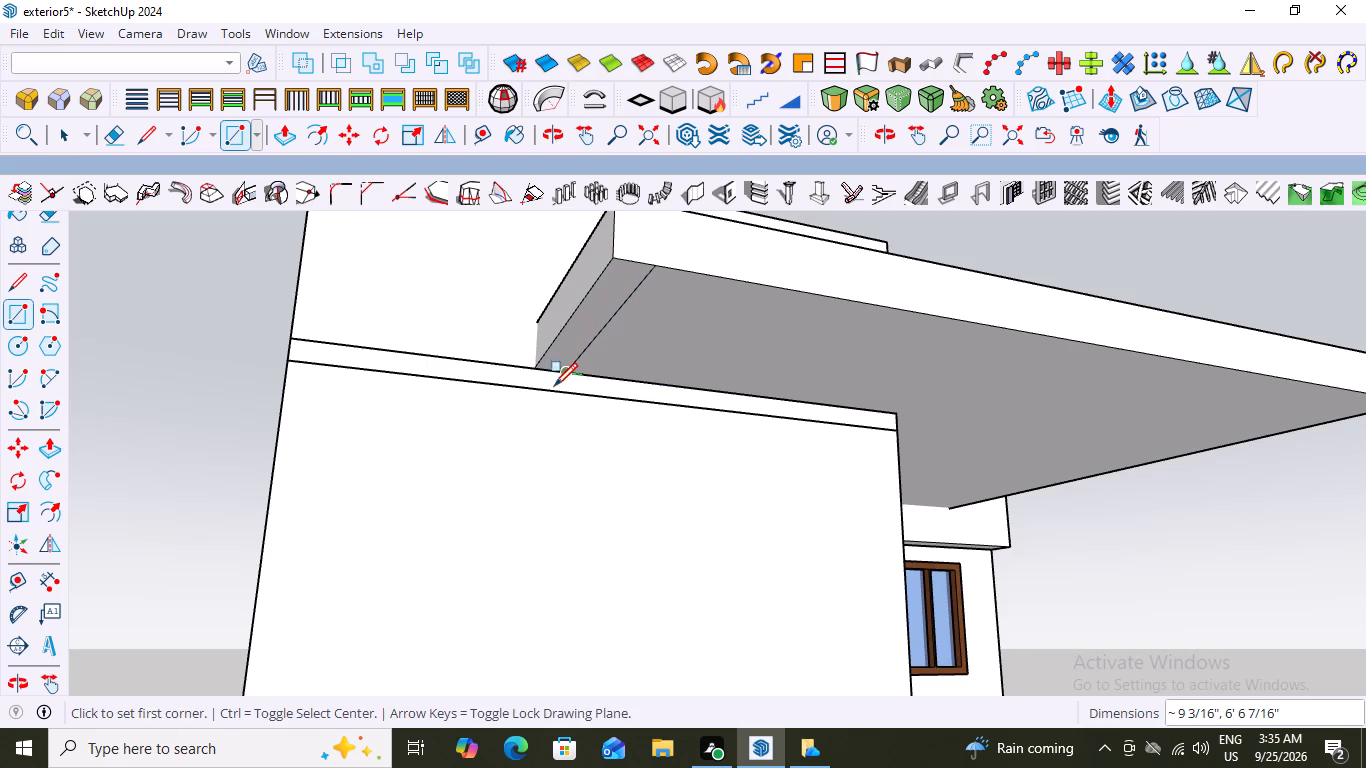
Push/Pull the strip under the upper slab down about 13' 11/16" to form a vertical leg reaching below the floor band.
{"action": "key", "text": "space"}
{"action": "left_click", "coordinate": [578, 336]}
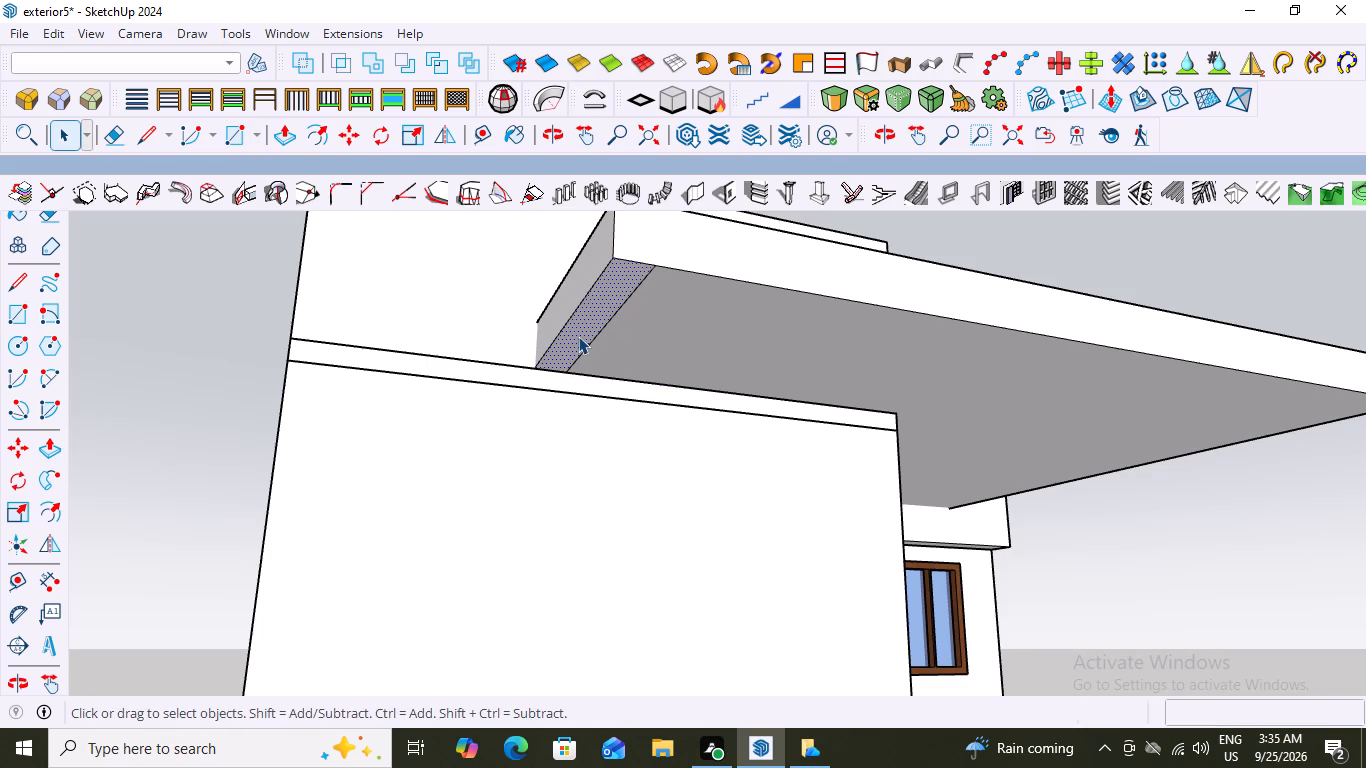
{"action": "key", "text": "p"}
{"action": "left_click", "coordinate": [576, 323]}
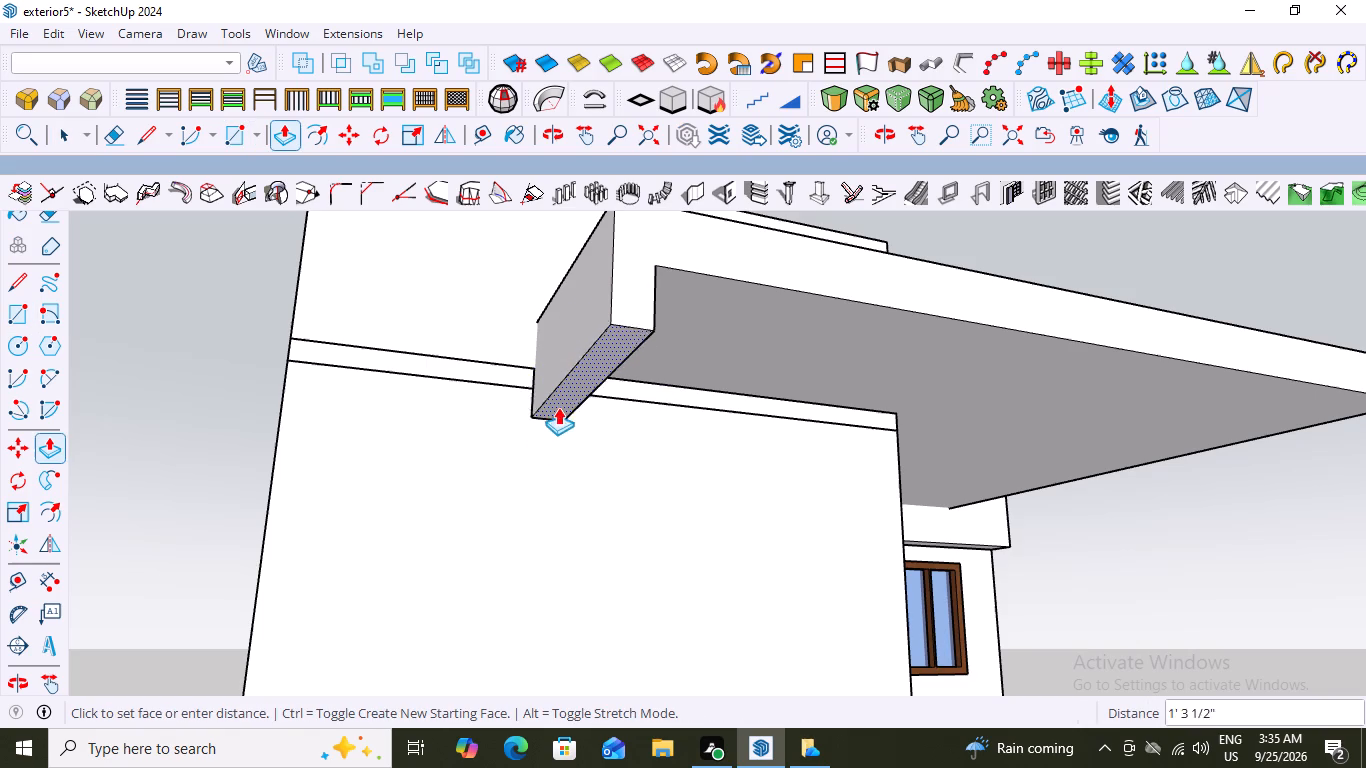
{"action": "scroll", "coordinate": [536, 459], "scroll_direction": "down", "scroll_amount": 18}
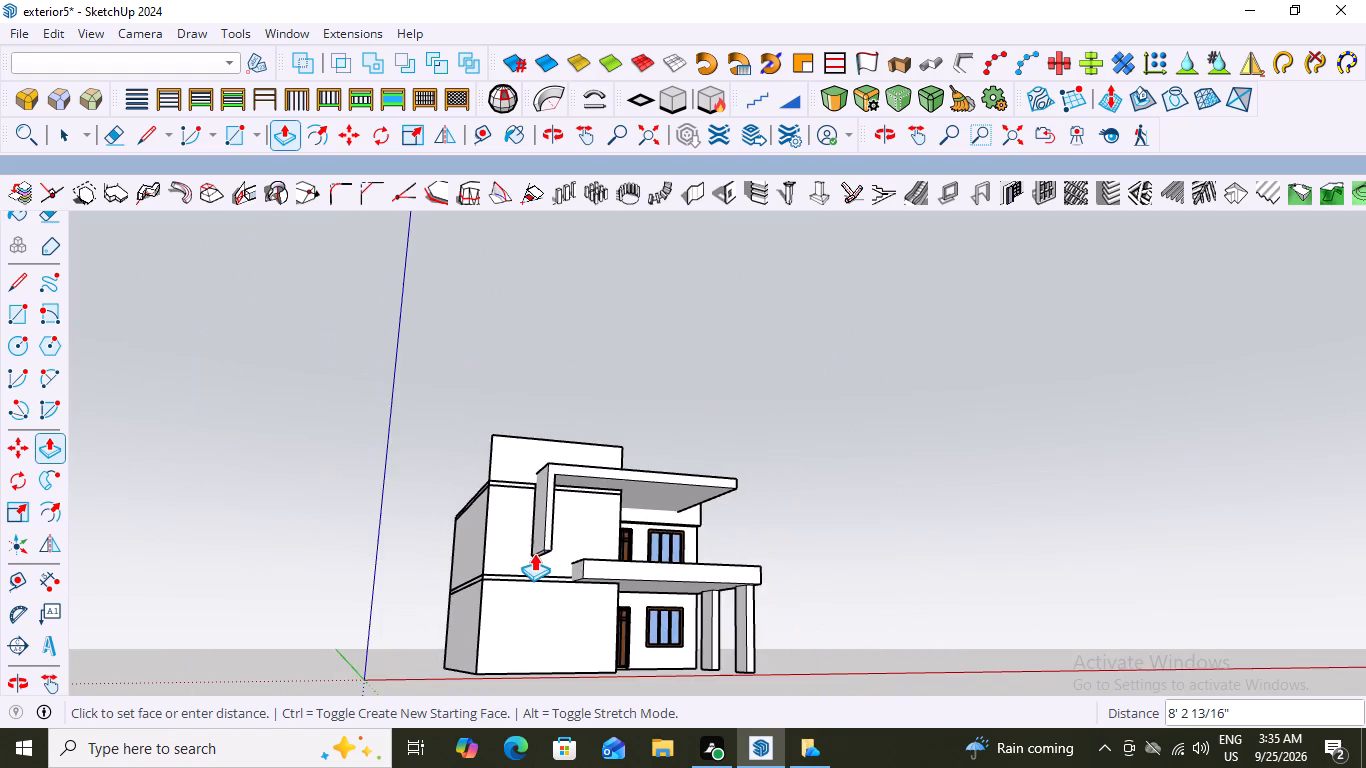
{"action": "middle_click_drag", "start_coordinate": [534, 553], "coordinate": [477, 626]}
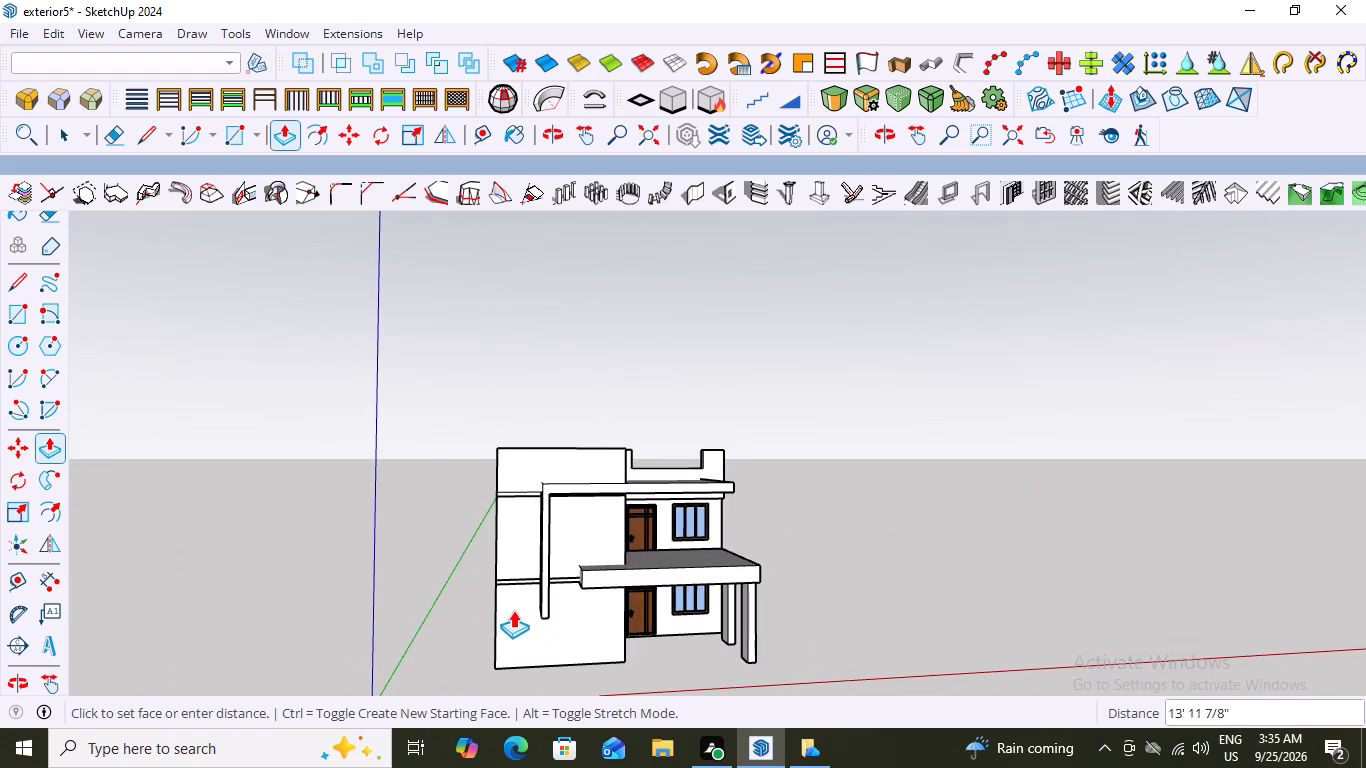
{"action": "scroll", "coordinate": [524, 601], "scroll_direction": "up", "scroll_amount": 9}
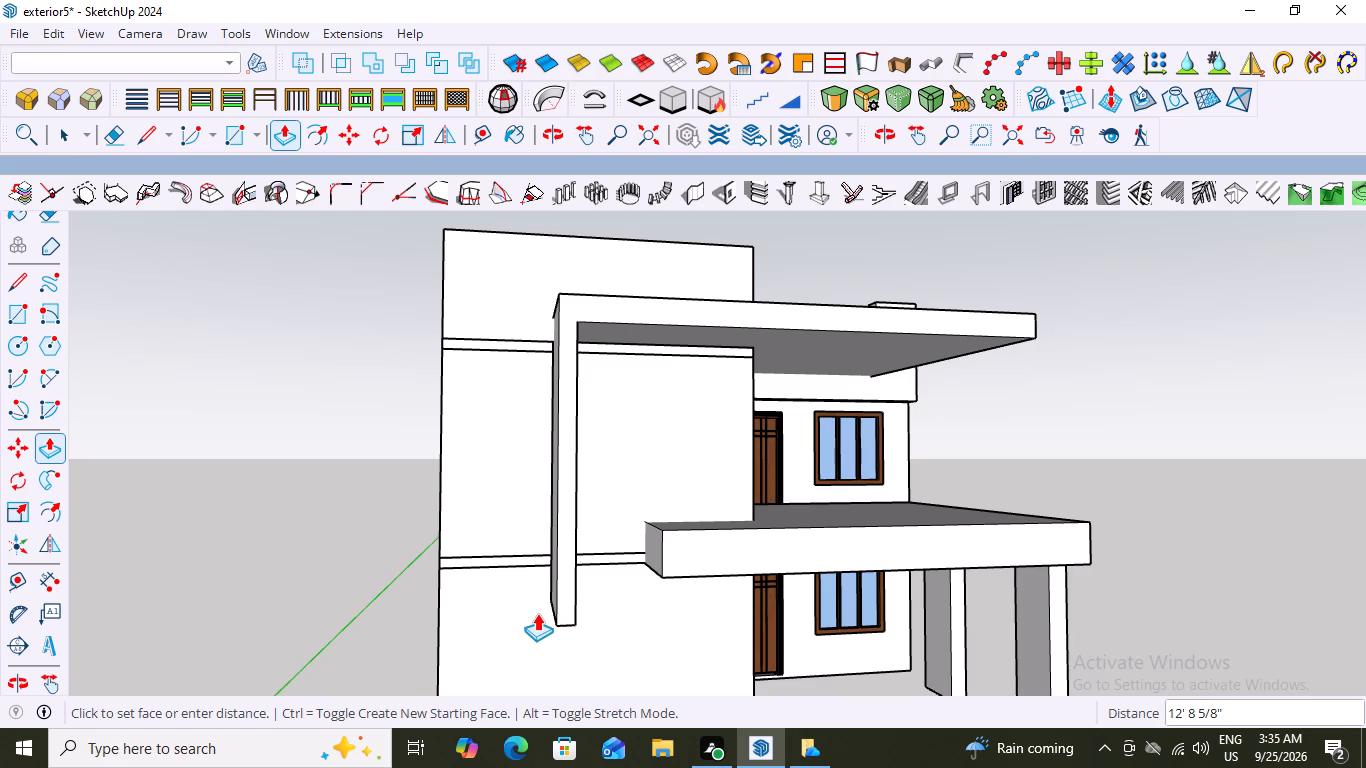
{"action": "scroll", "coordinate": [537, 612], "scroll_direction": "down", "scroll_amount": 10}
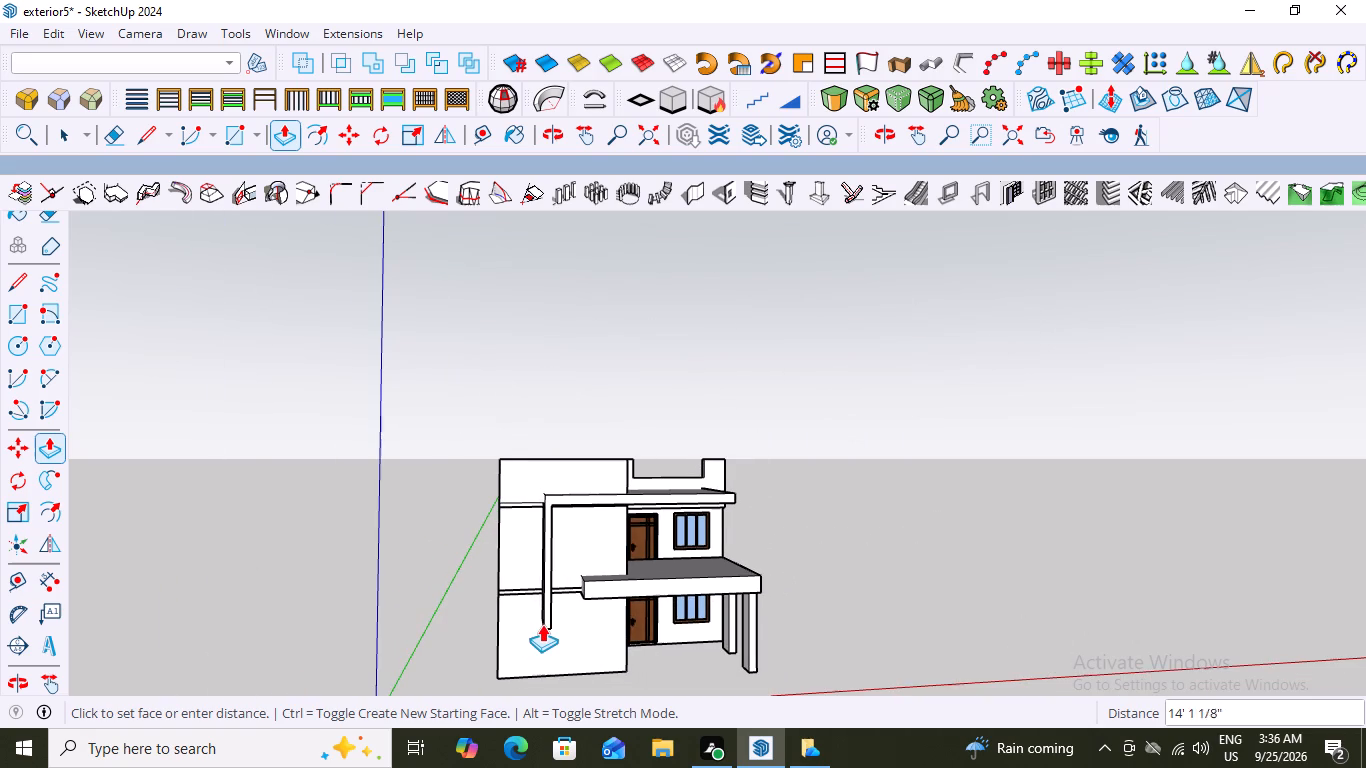
{"action": "scroll", "coordinate": [549, 620], "scroll_direction": "up", "scroll_amount": 8}
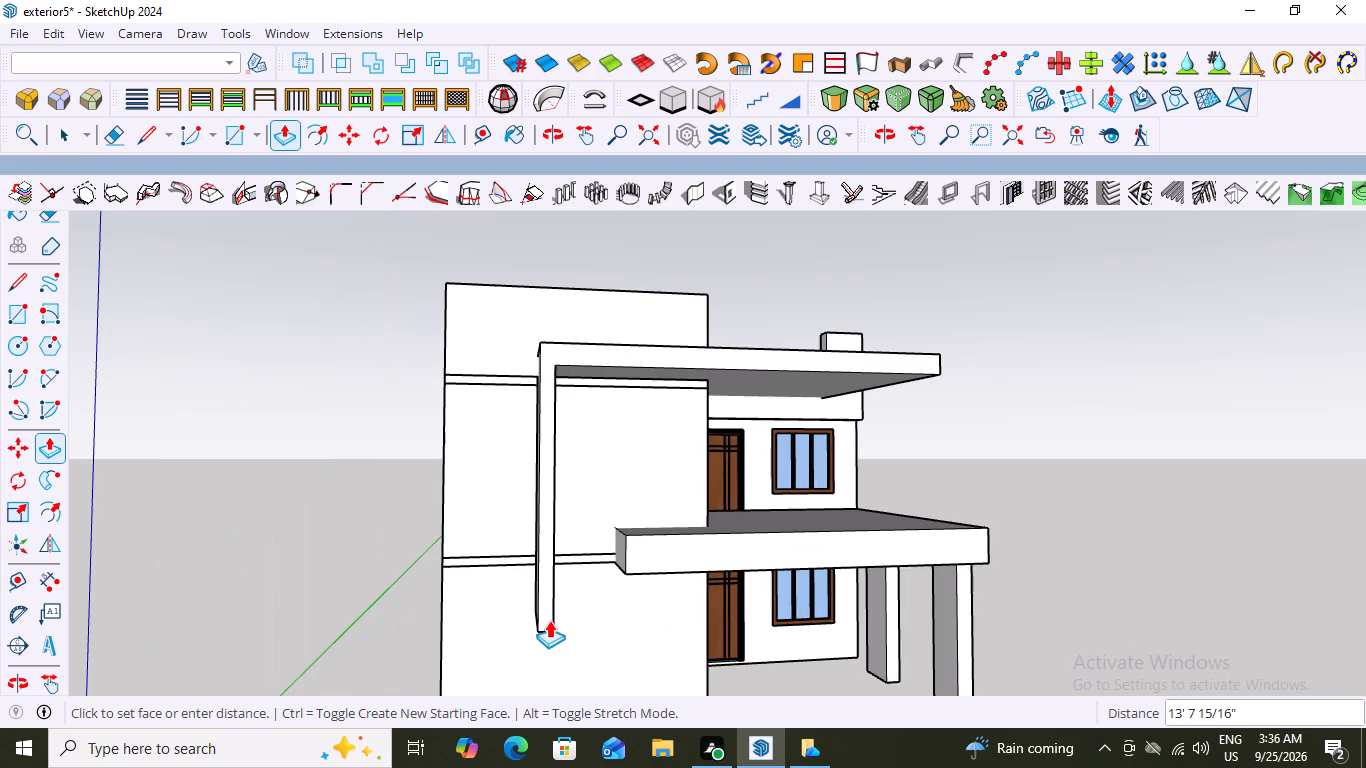
{"action": "scroll", "coordinate": [549, 620], "scroll_direction": "up", "scroll_amount": 1}
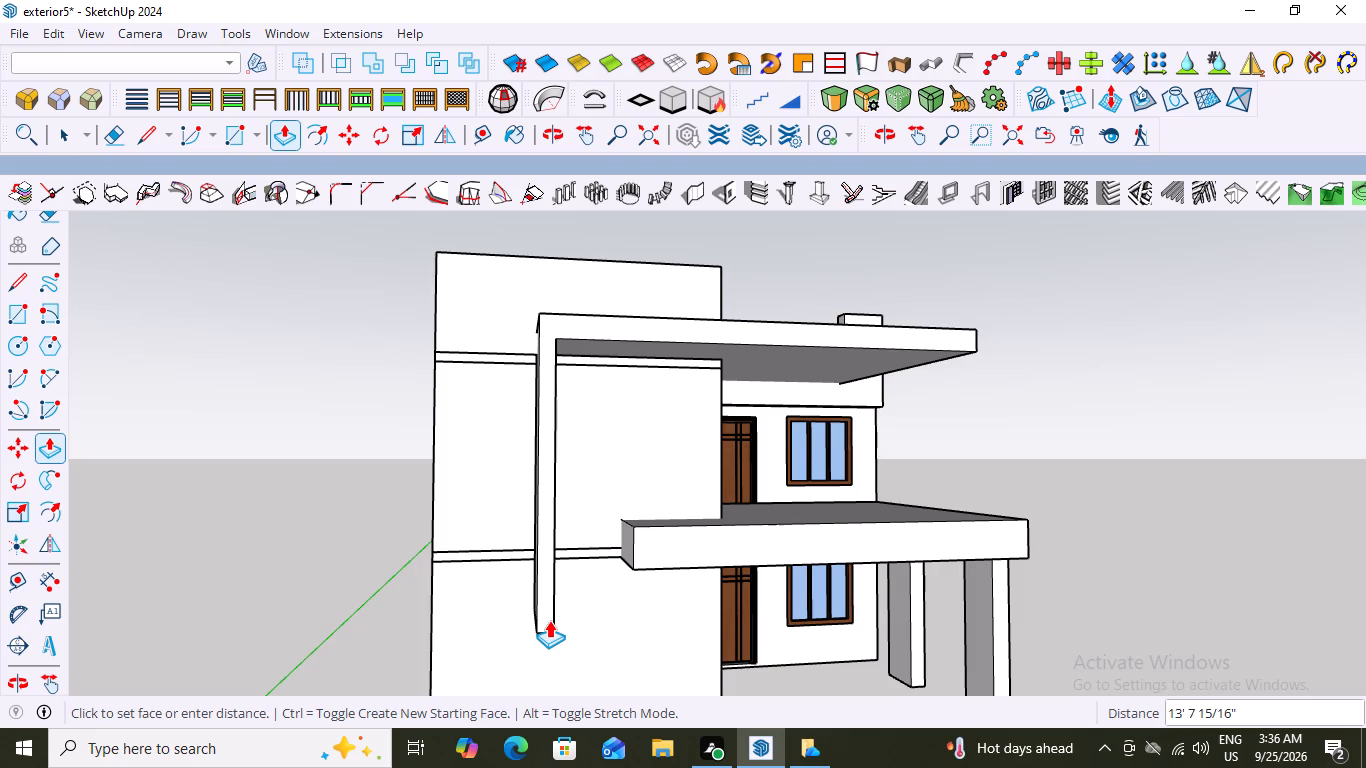
{"action": "scroll", "coordinate": [549, 620], "scroll_direction": "down", "scroll_amount": 6}
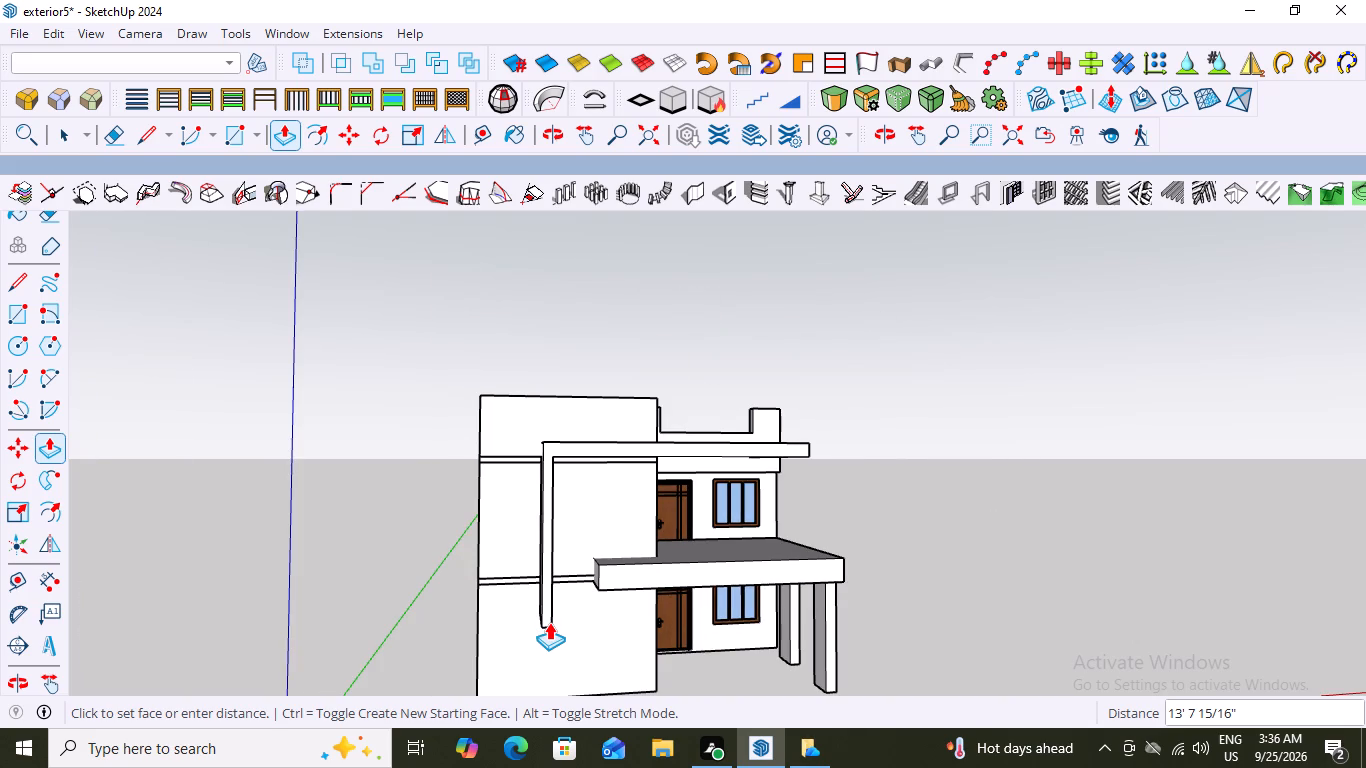
{"action": "scroll", "coordinate": [549, 631], "scroll_direction": "up", "scroll_amount": 1}
{"action": "middle_click_drag", "start_coordinate": [549, 631], "coordinate": [604, 631]}
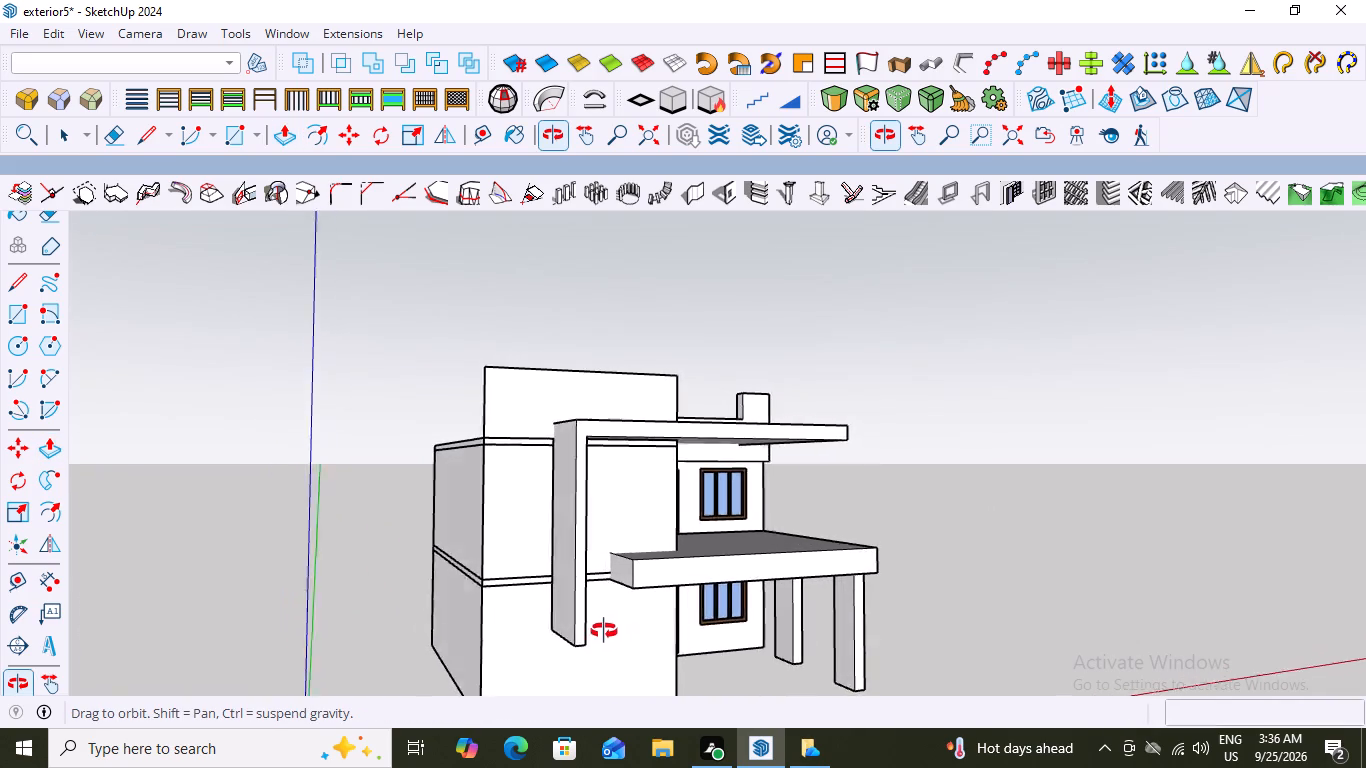
{"action": "middle_click_drag", "start_coordinate": [604, 631], "coordinate": [517, 615]}
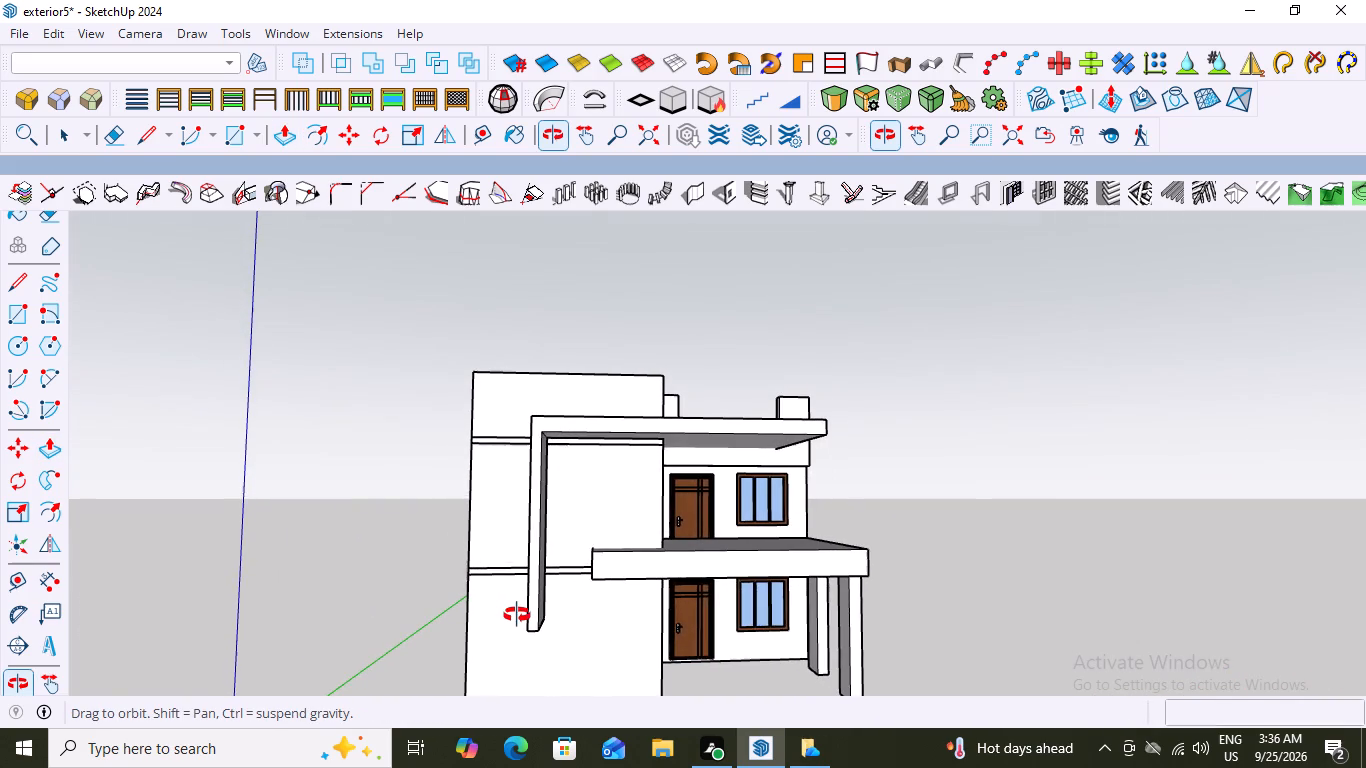
{"action": "middle_click_drag", "start_coordinate": [517, 615], "coordinate": [525, 619]}
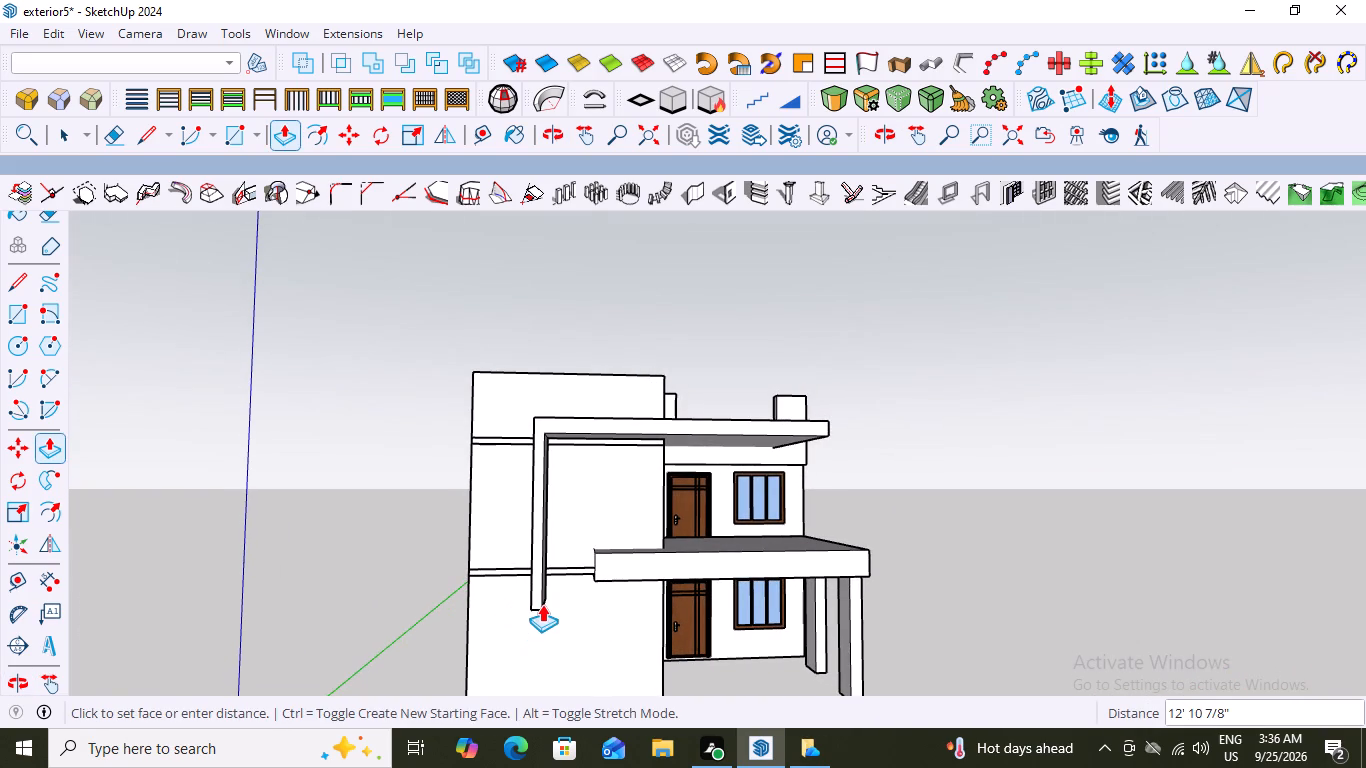
{"action": "middle_click_drag", "start_coordinate": [542, 604], "coordinate": [496, 594]}
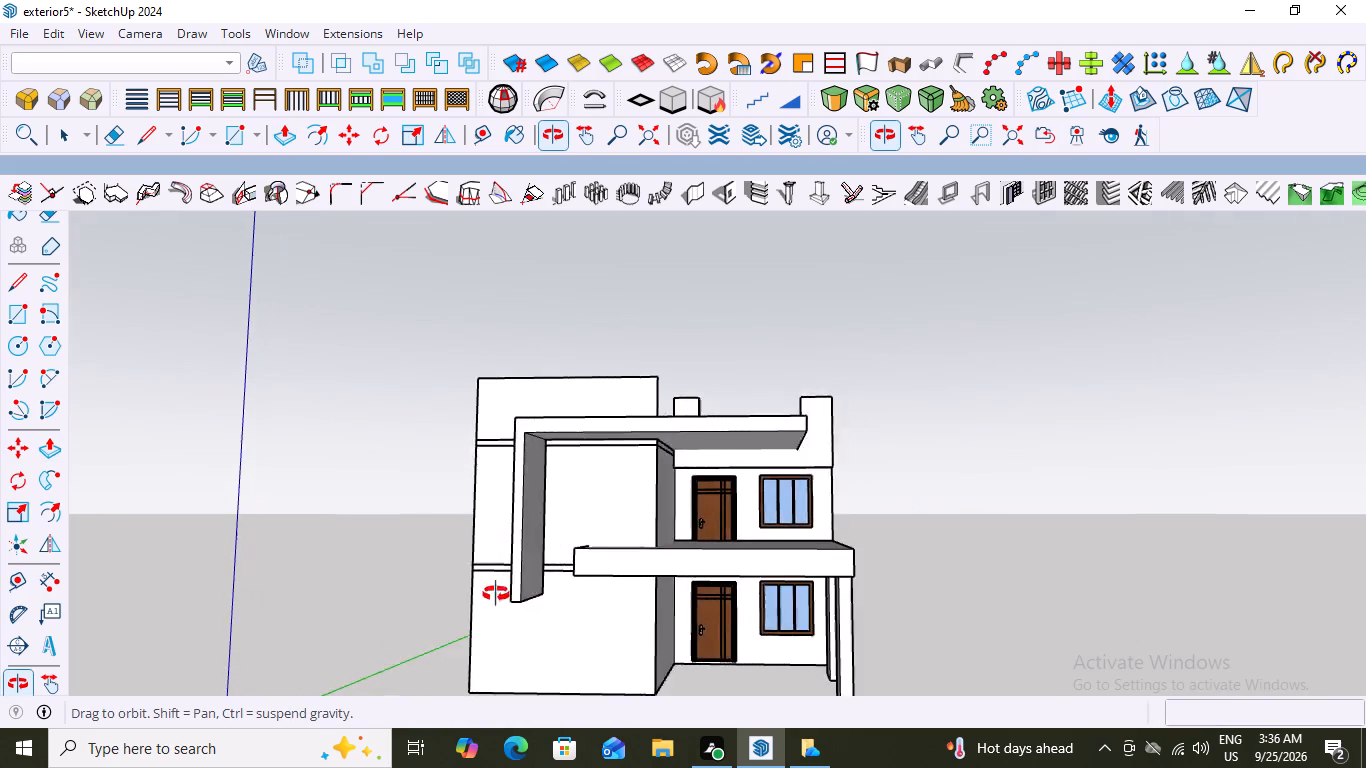
{"action": "middle_click_drag", "start_coordinate": [496, 594], "coordinate": [660, 586]}
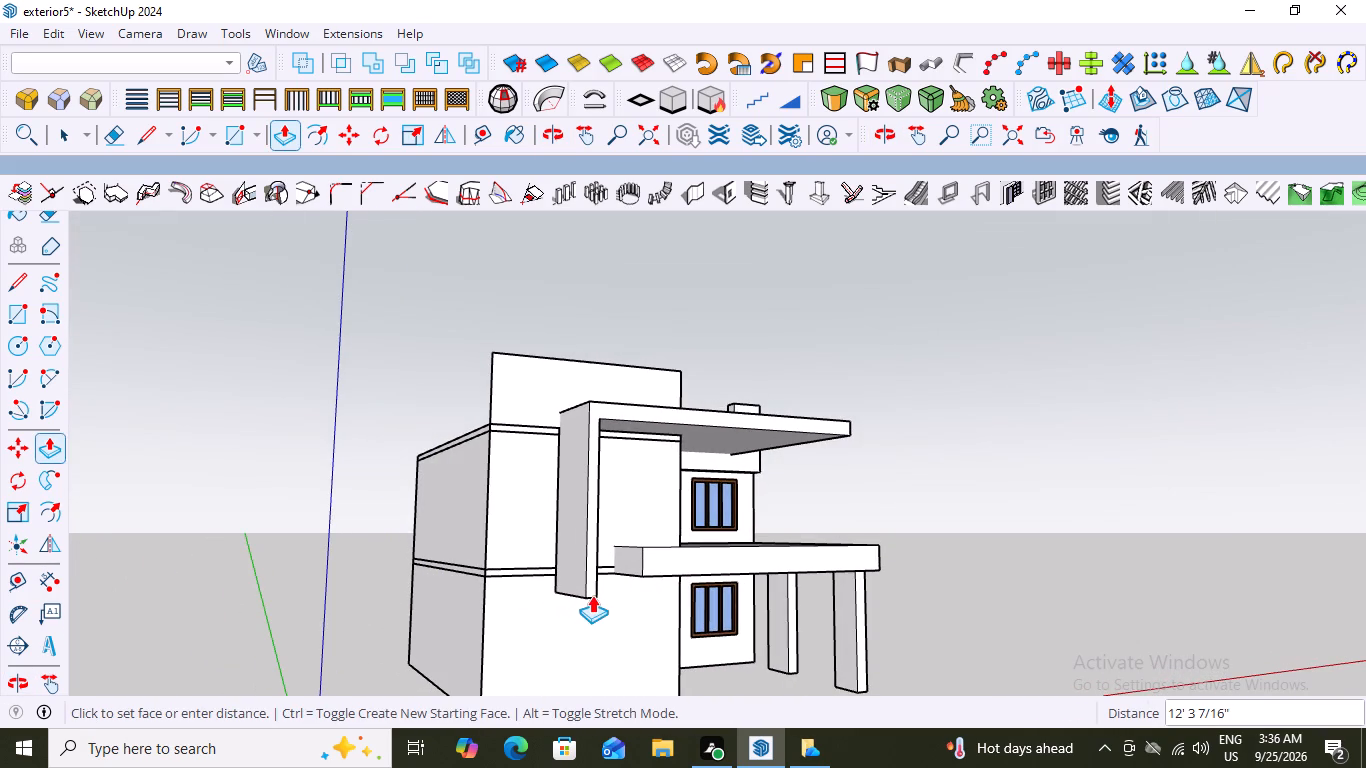
{"action": "scroll", "coordinate": [539, 606], "scroll_direction": "down", "scroll_amount": 1}
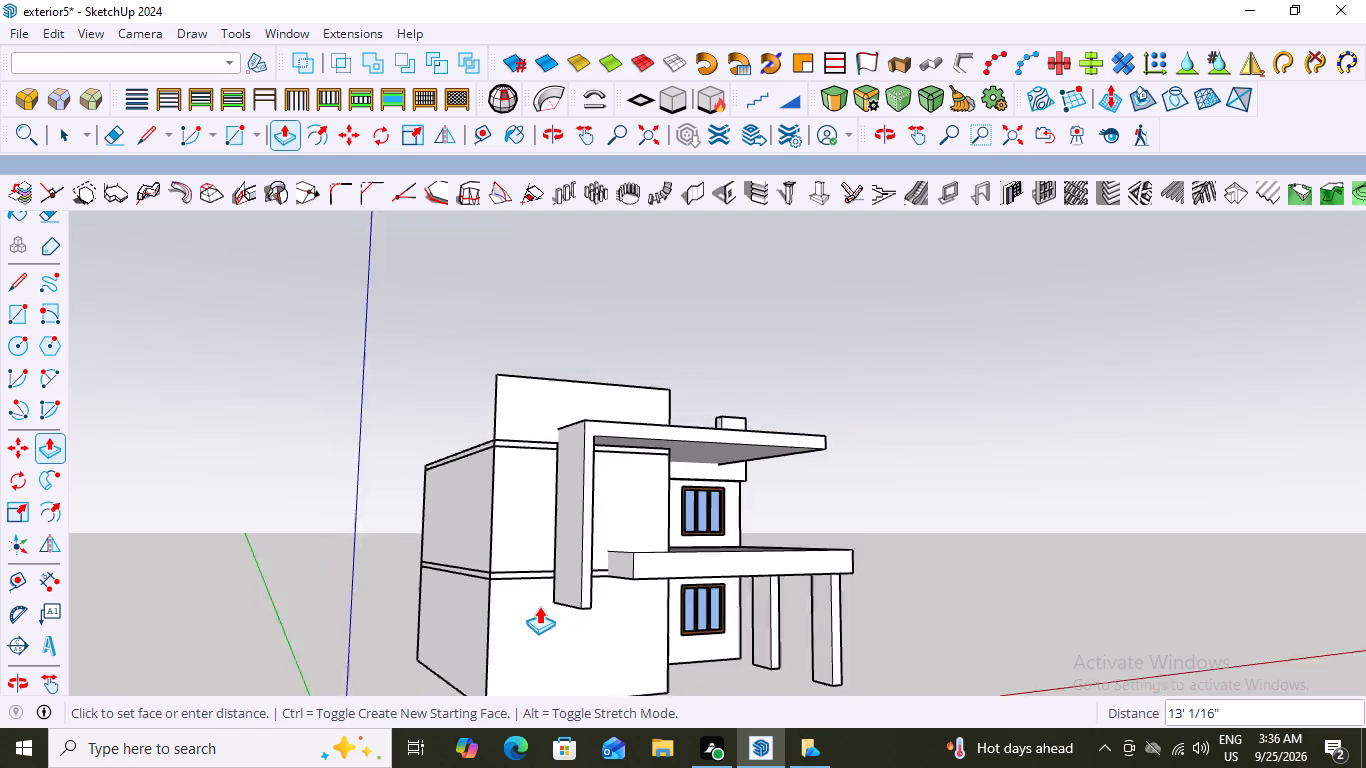
{"action": "scroll", "coordinate": [539, 606], "scroll_direction": "down", "scroll_amount": 5}
{"action": "middle_click_drag", "start_coordinate": [562, 623], "coordinate": [439, 646]}
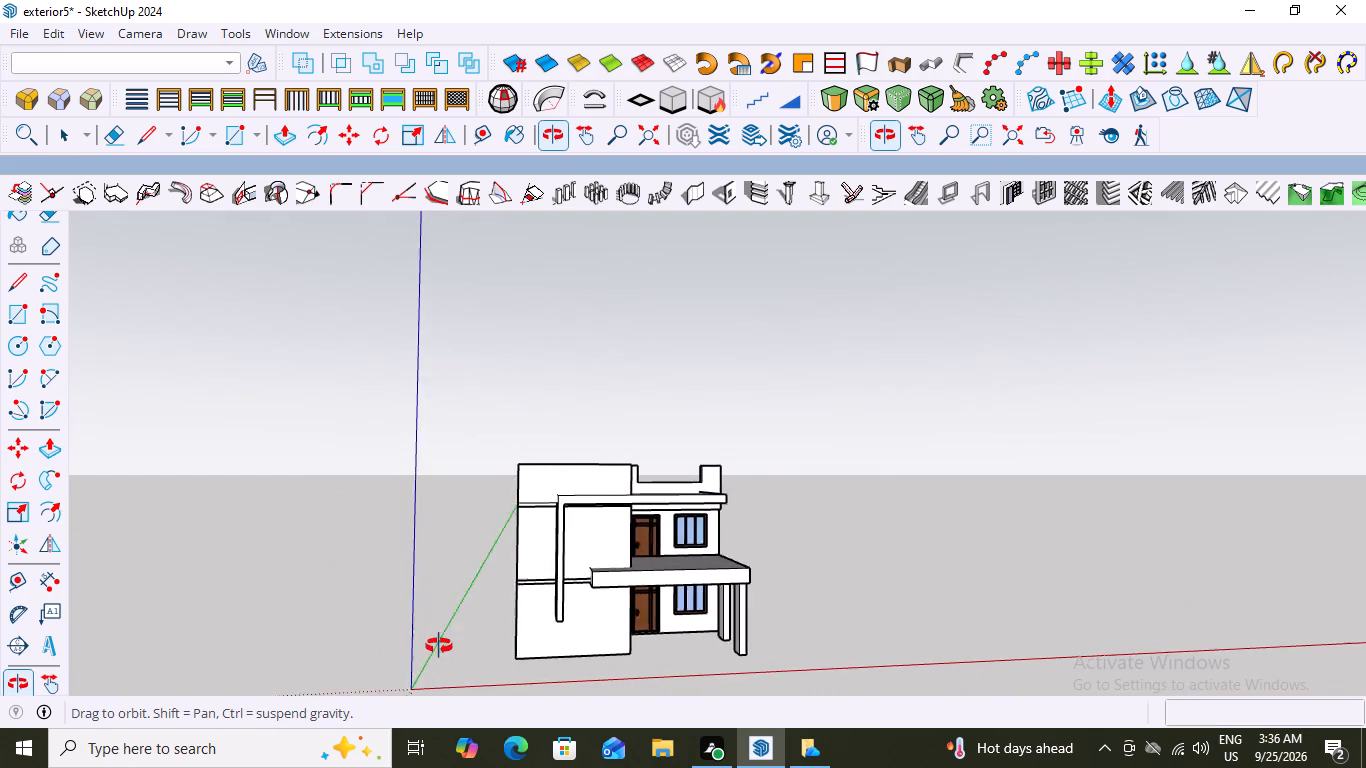
{"action": "middle_click_drag", "start_coordinate": [439, 646], "coordinate": [447, 644]}
{"action": "scroll", "coordinate": [556, 624], "scroll_direction": "up", "scroll_amount": 1}
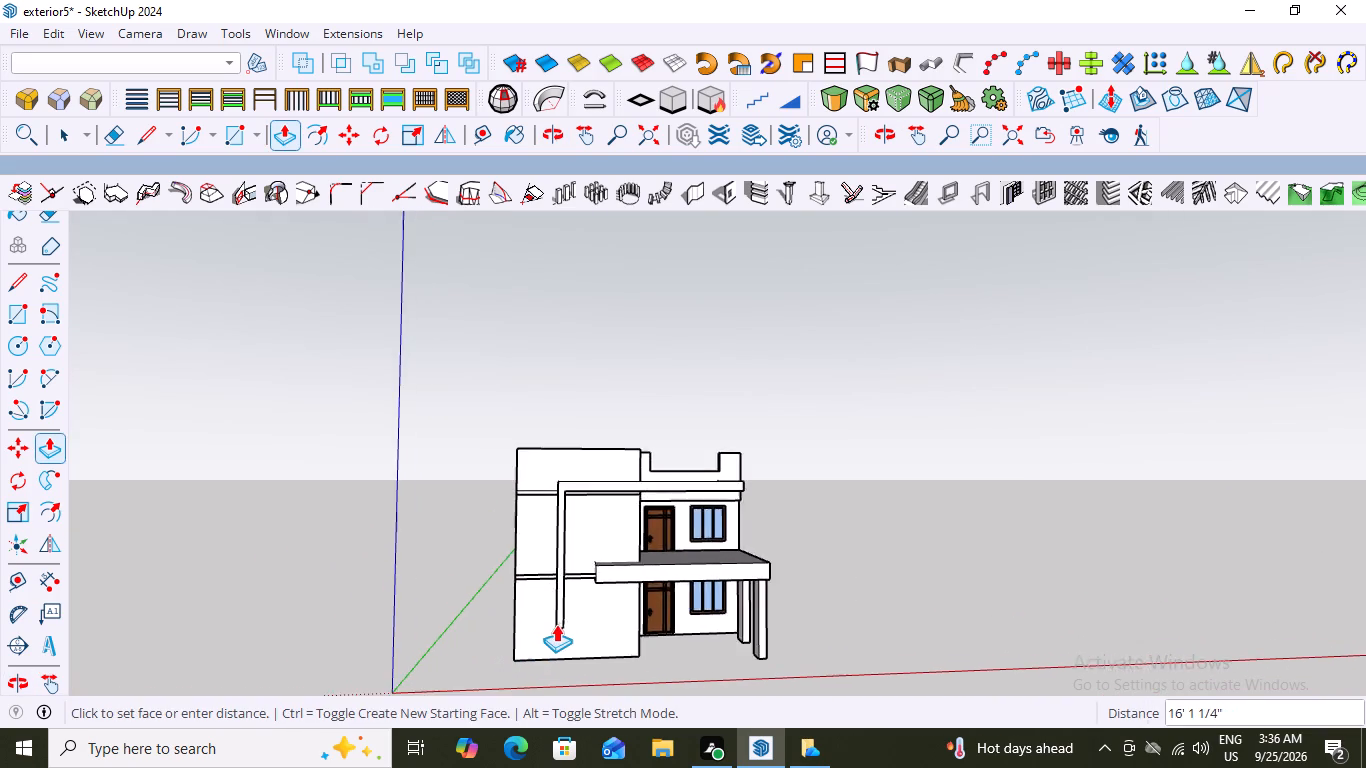
{"action": "scroll", "coordinate": [558, 622], "scroll_direction": "up", "scroll_amount": 10}
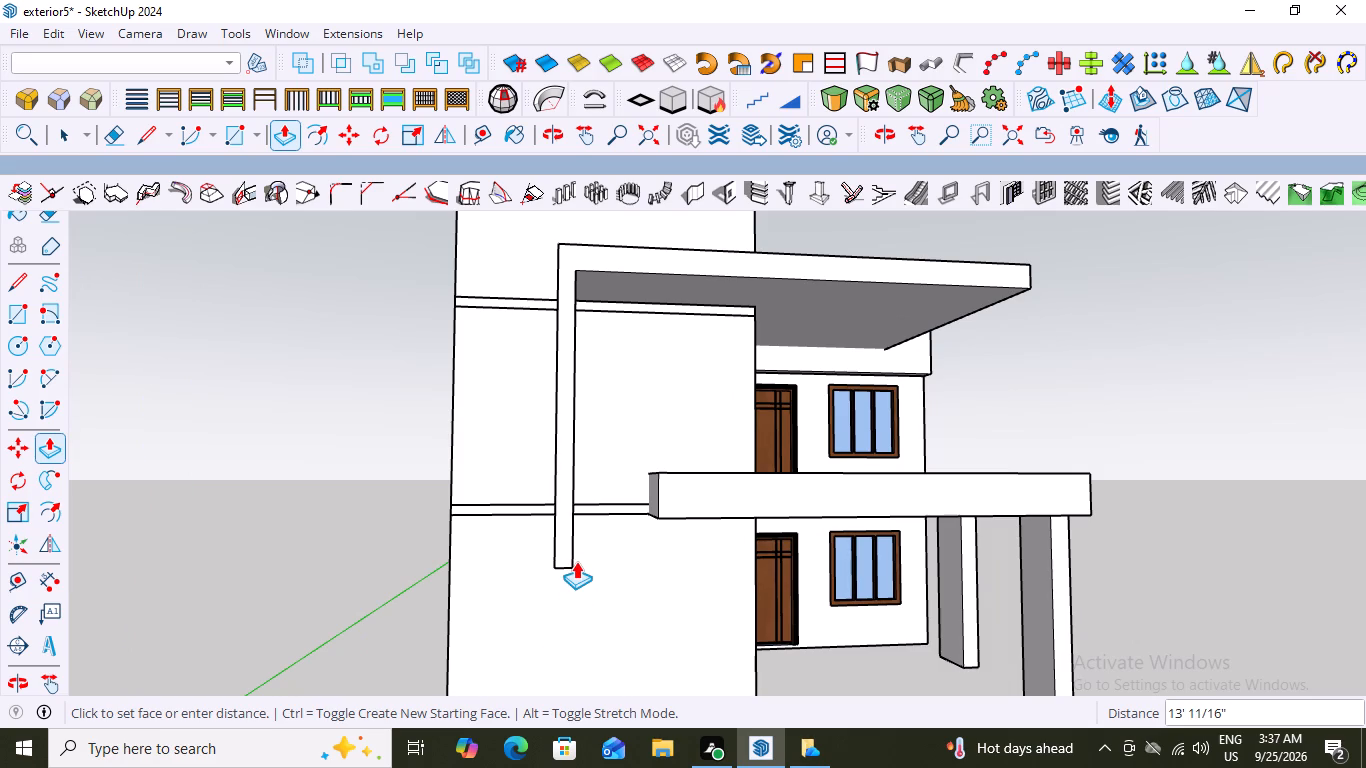
{"action": "left_click", "coordinate": [576, 561]}
{"action": "key", "text": "space"}
Draw a rectangle about 9 5/8" by 6' 6 7/16" across the bottom of the vertical leg's inner face.
{"action": "middle_click_drag", "start_coordinate": [812, 554], "coordinate": [667, 585]}
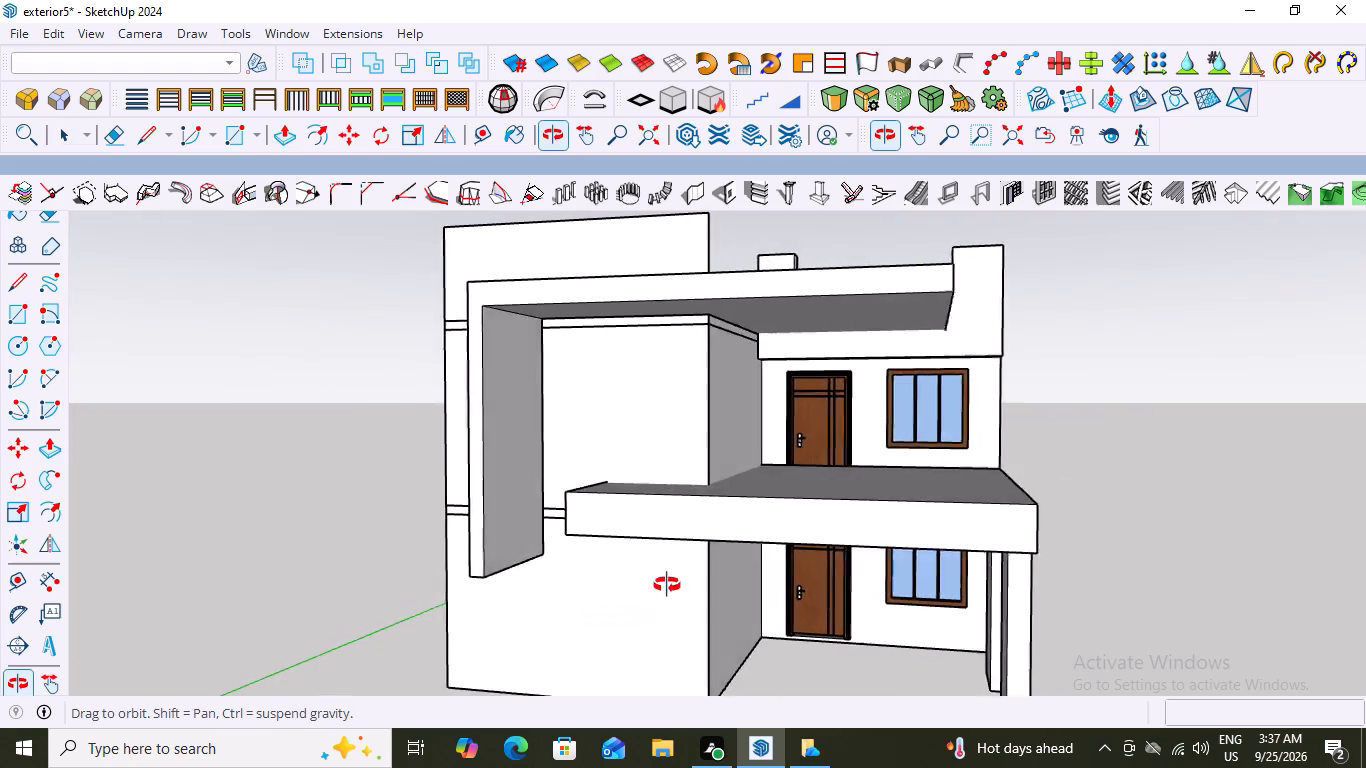
{"action": "middle_click_drag", "start_coordinate": [667, 585], "coordinate": [710, 569]}
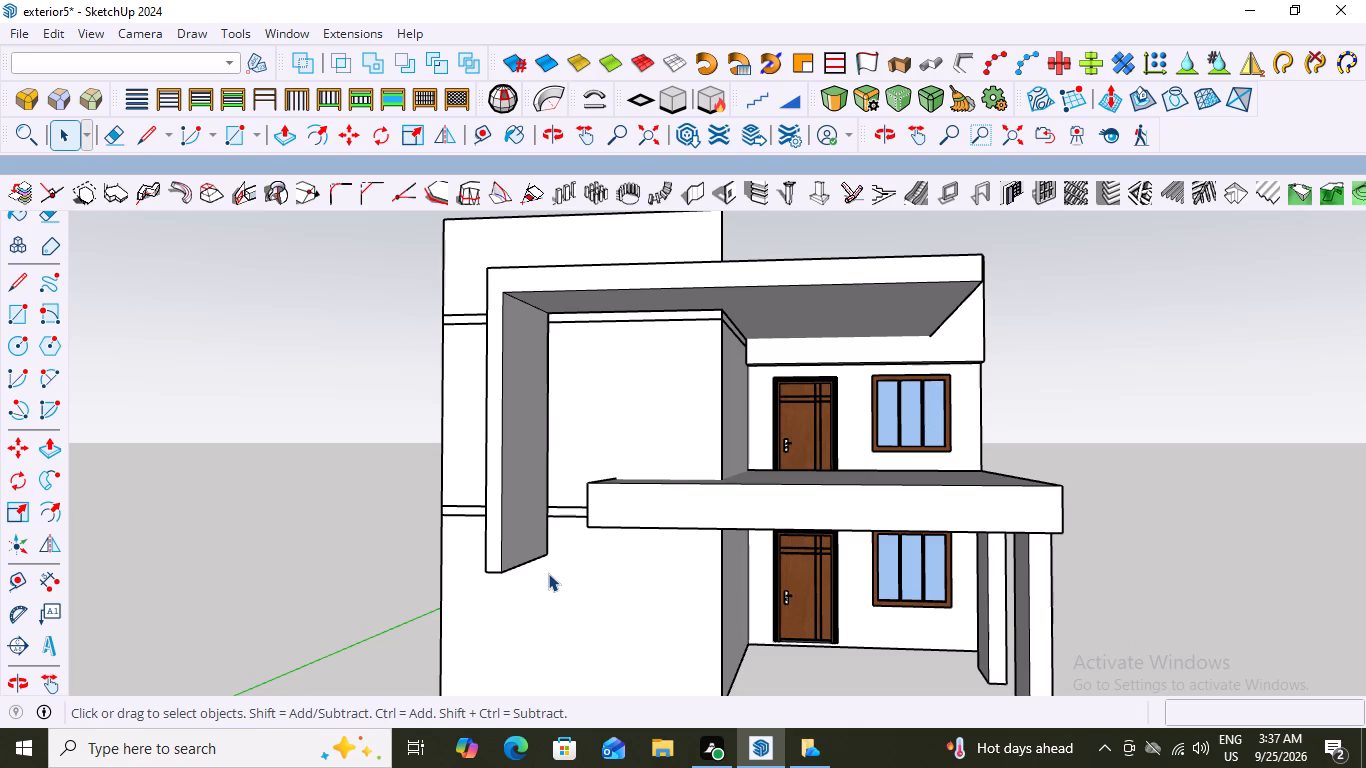
{"action": "key", "text": "r"}
{"action": "left_click", "coordinate": [502, 572]}
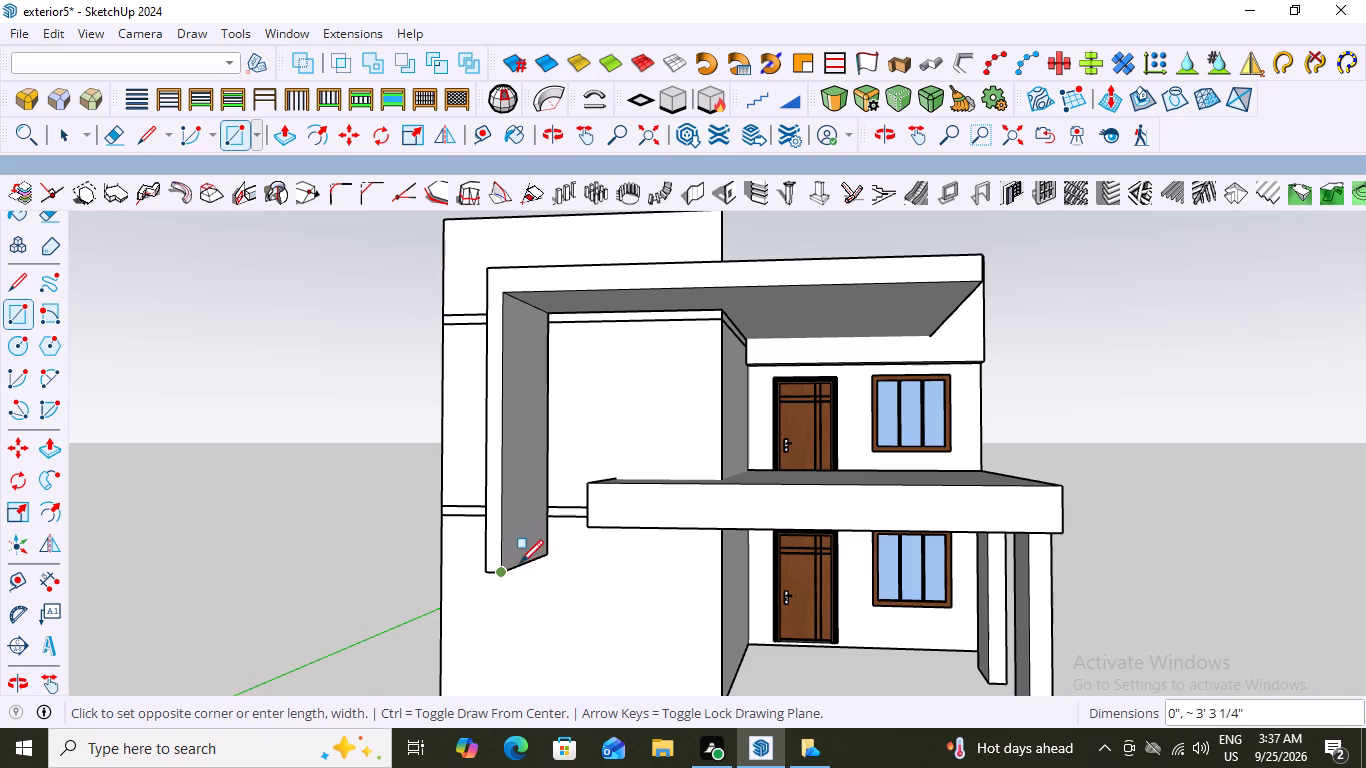
{"action": "scroll", "coordinate": [545, 544], "scroll_direction": "up", "scroll_amount": 4}
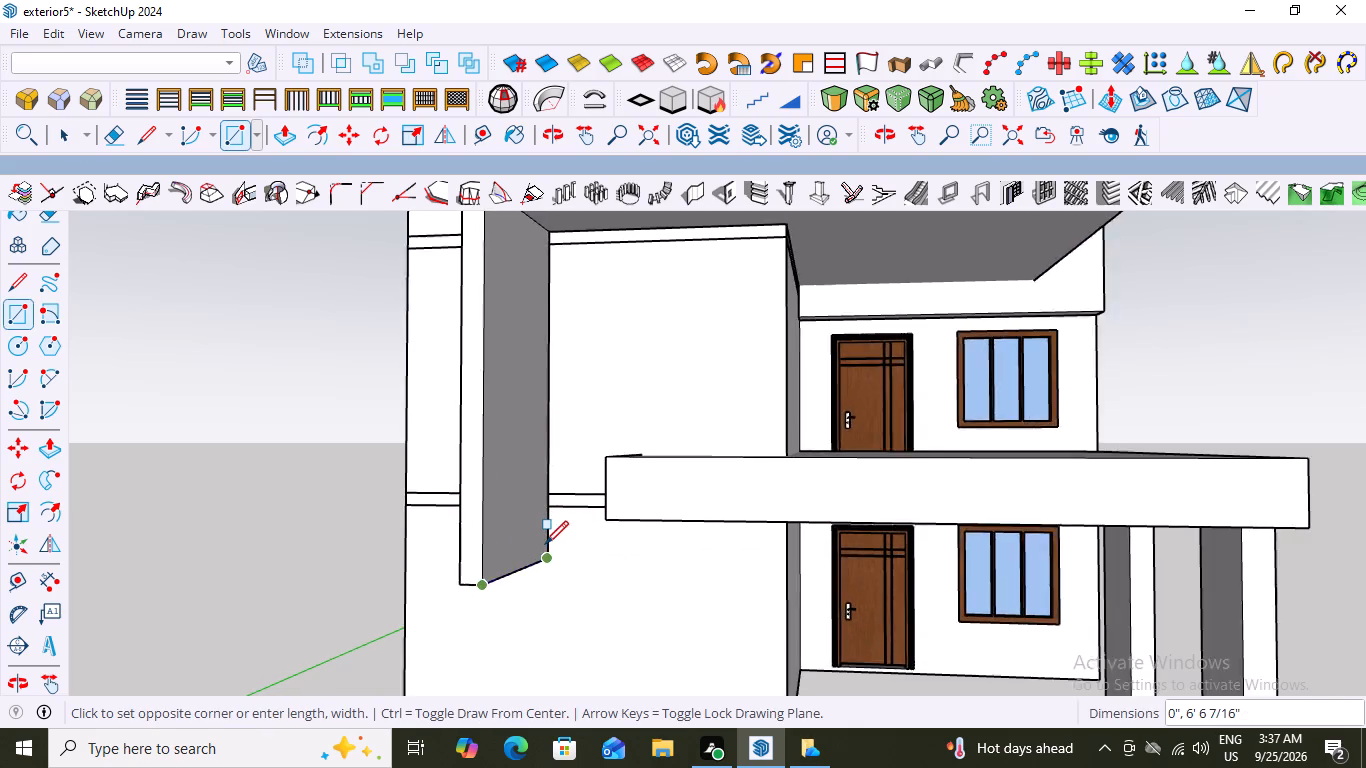
{"action": "scroll", "coordinate": [545, 544], "scroll_direction": "up", "scroll_amount": 2}
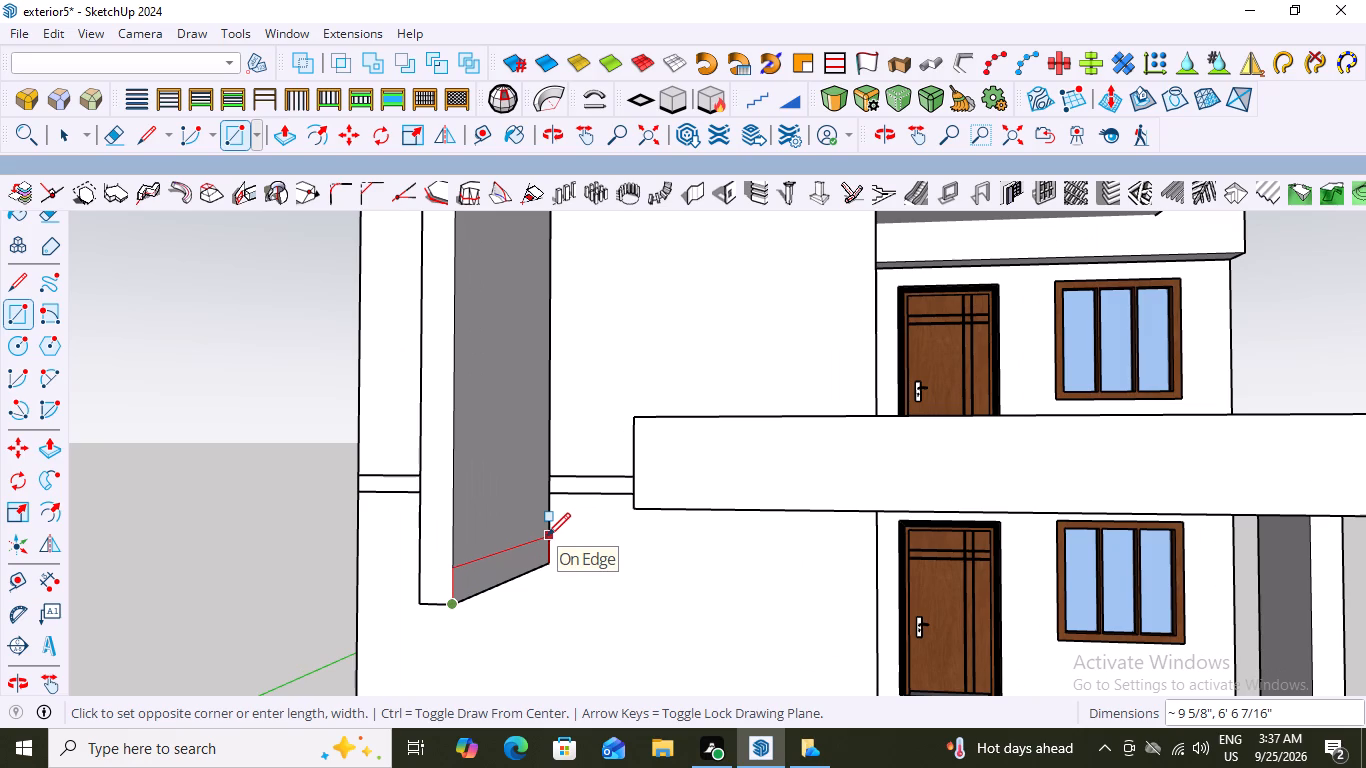
{"action": "left_click", "coordinate": [548, 535]}
{"action": "key", "text": "space"}
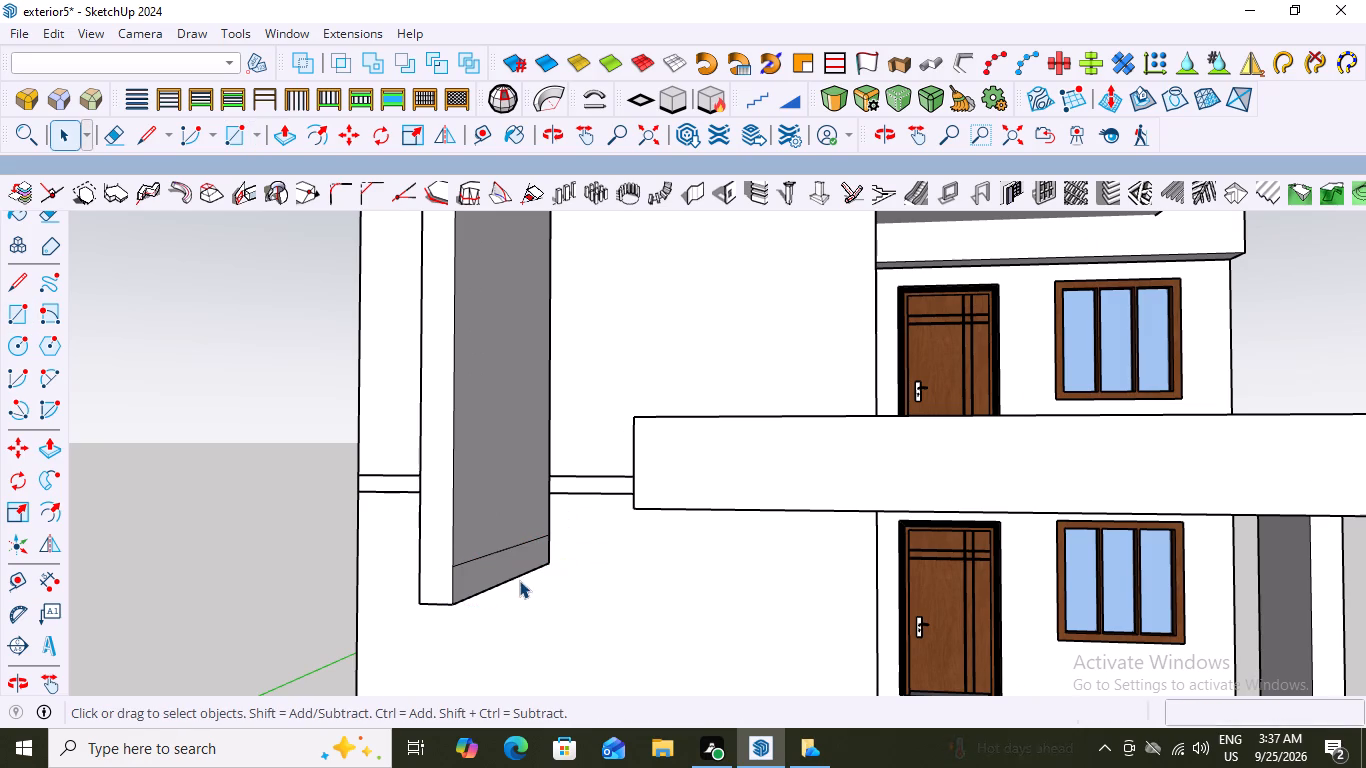
Push/Pull the new bottom strip about 9' 5 3/8" along the front wall to form a horizontal slab under the lower projecting slab.
{"action": "left_click", "coordinate": [504, 566]}
{"action": "key", "text": "p"}
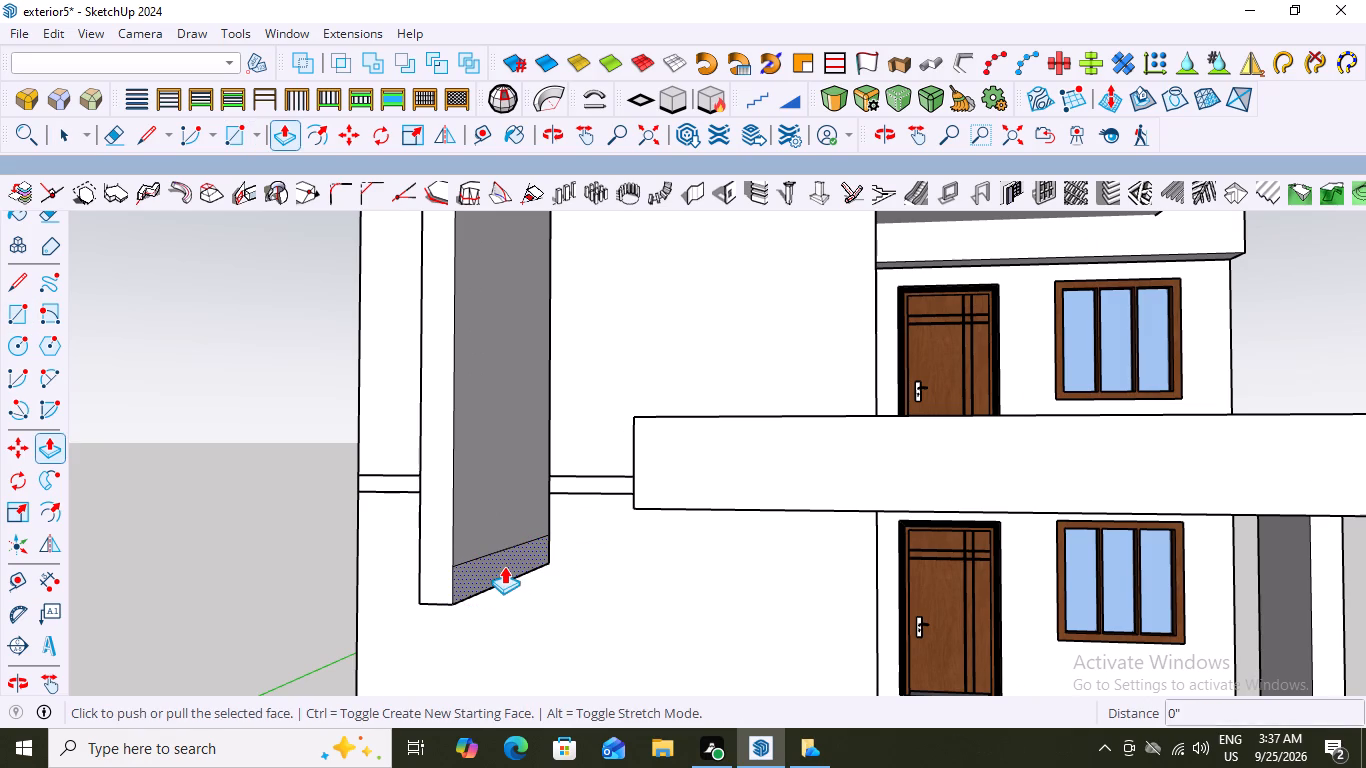
{"action": "left_click", "coordinate": [505, 553]}
{"action": "scroll", "coordinate": [643, 567], "scroll_direction": "down", "scroll_amount": 11}
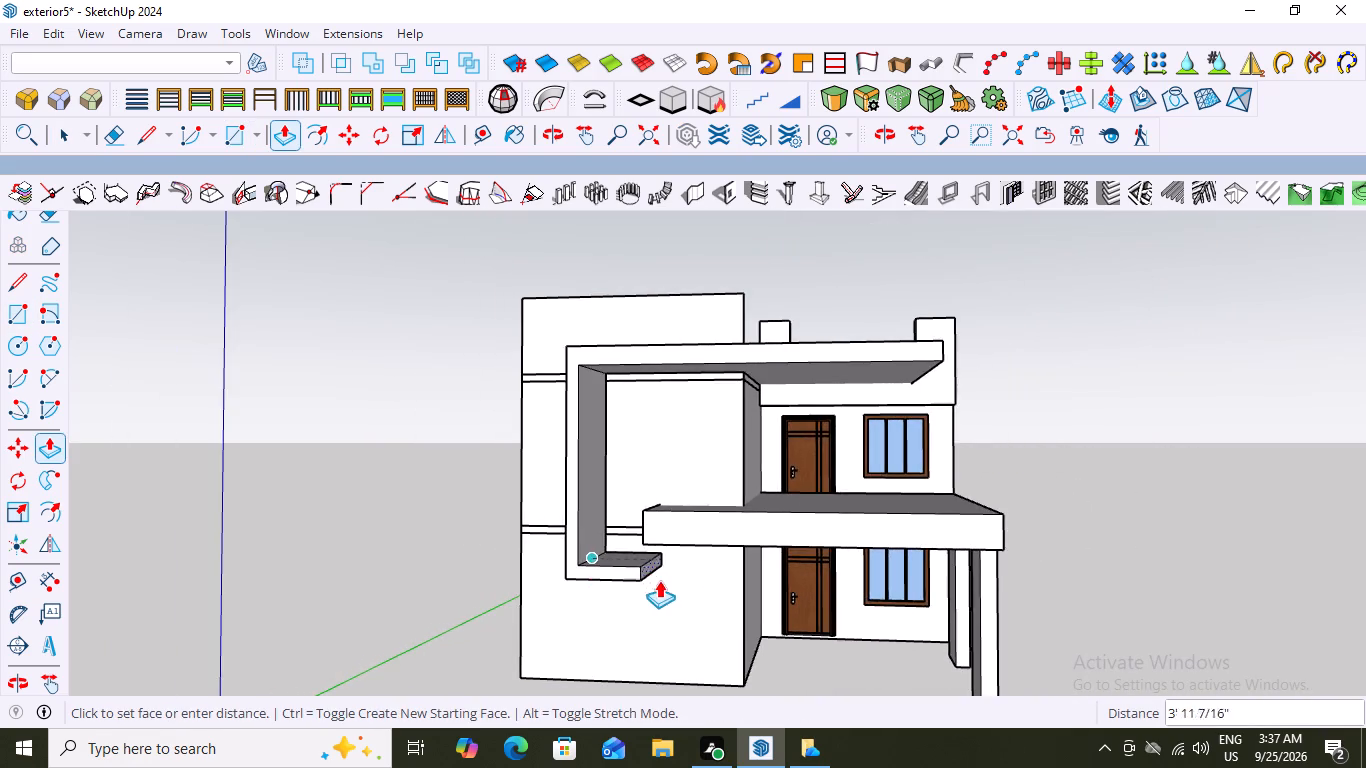
{"action": "middle_click_drag", "start_coordinate": [684, 578], "coordinate": [744, 550]}
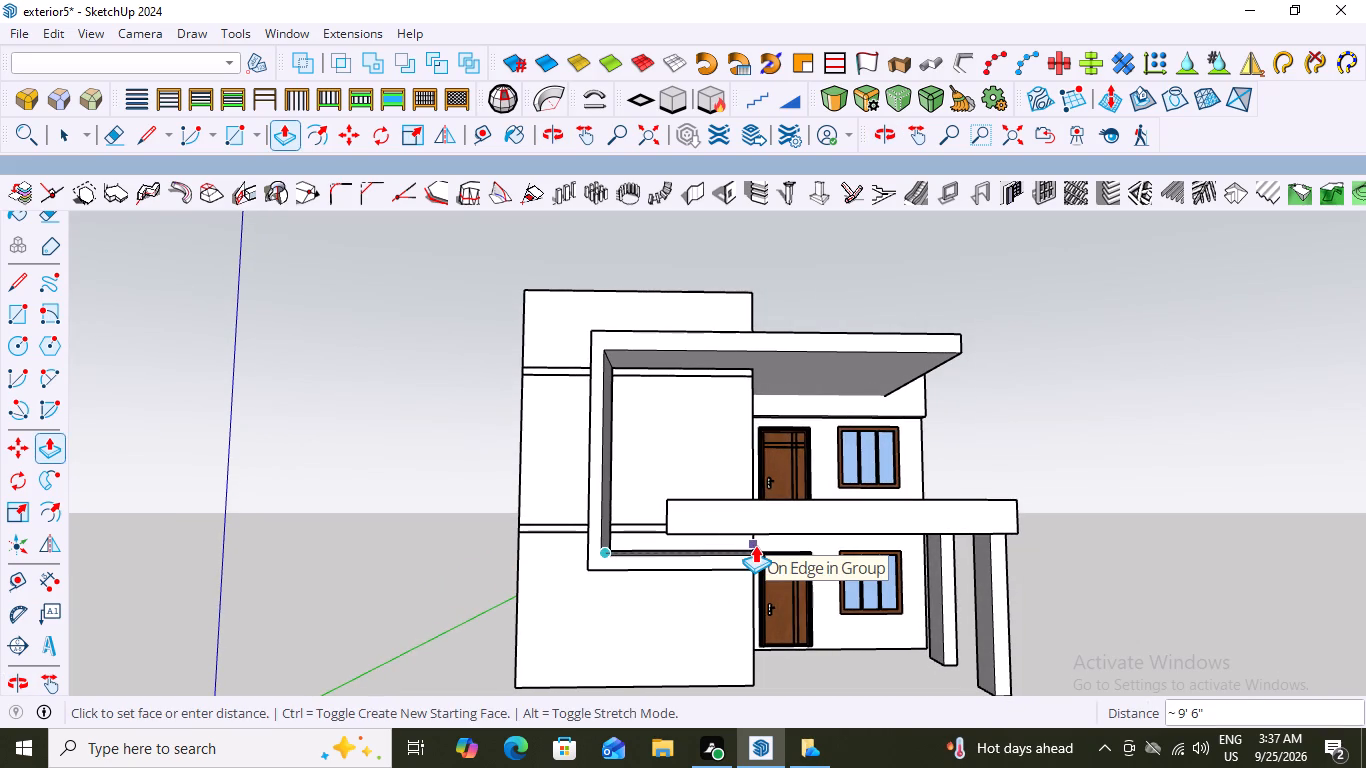
{"action": "scroll", "coordinate": [755, 545], "scroll_direction": "up", "scroll_amount": 8}
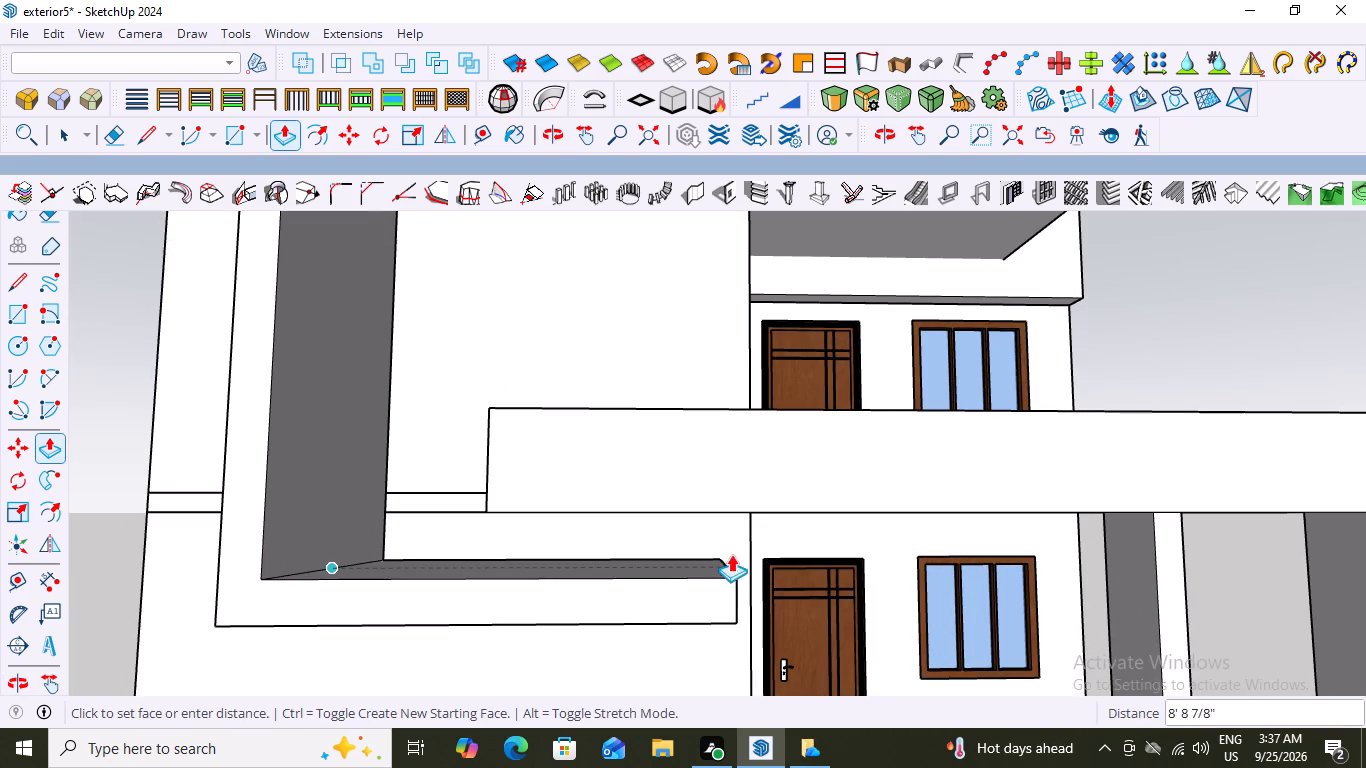
{"action": "middle_click_drag", "start_coordinate": [729, 556], "coordinate": [602, 570]}
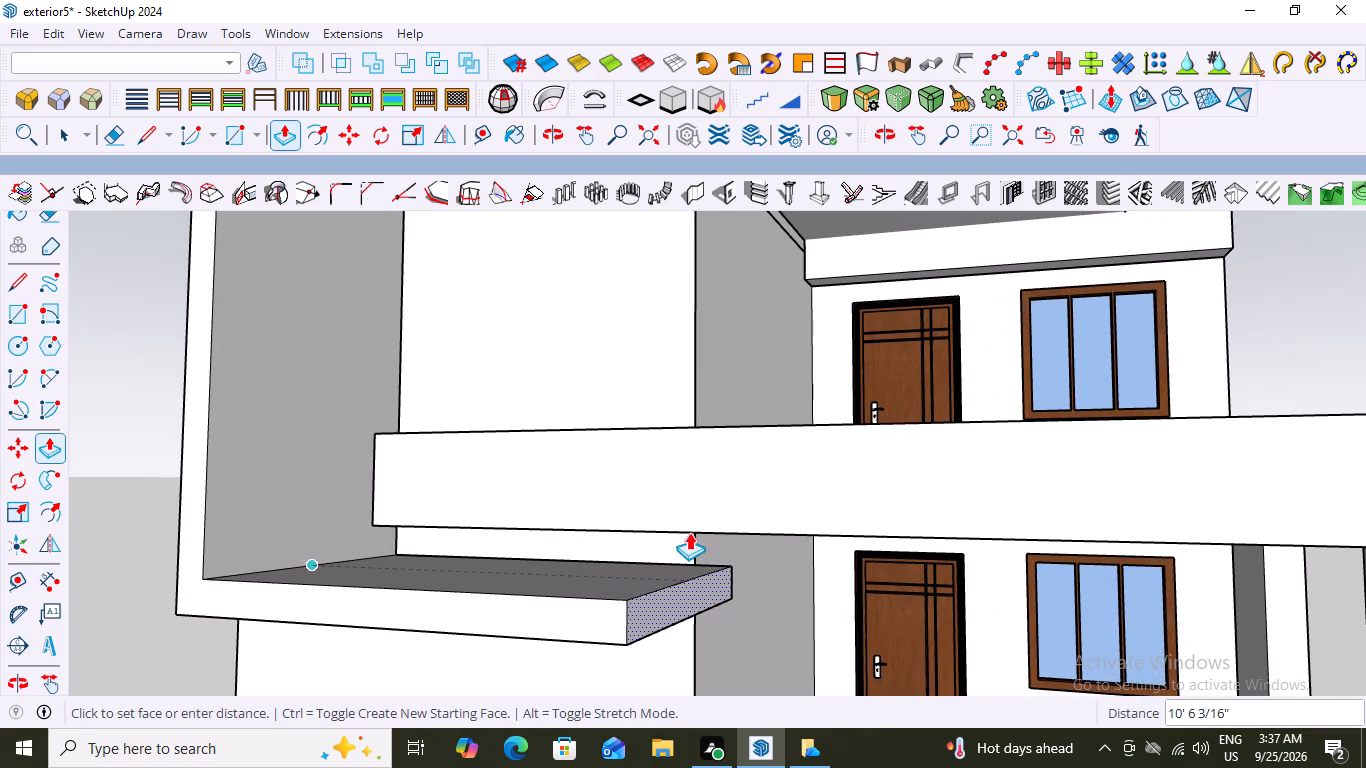
{"action": "left_click", "coordinate": [643, 594]}
{"action": "key", "text": "space"}
Extend the end face of the bottom slab about 5/8" so it lines up with the front wall's corner edge.
{"action": "middle_click_drag", "start_coordinate": [723, 588], "coordinate": [654, 594]}
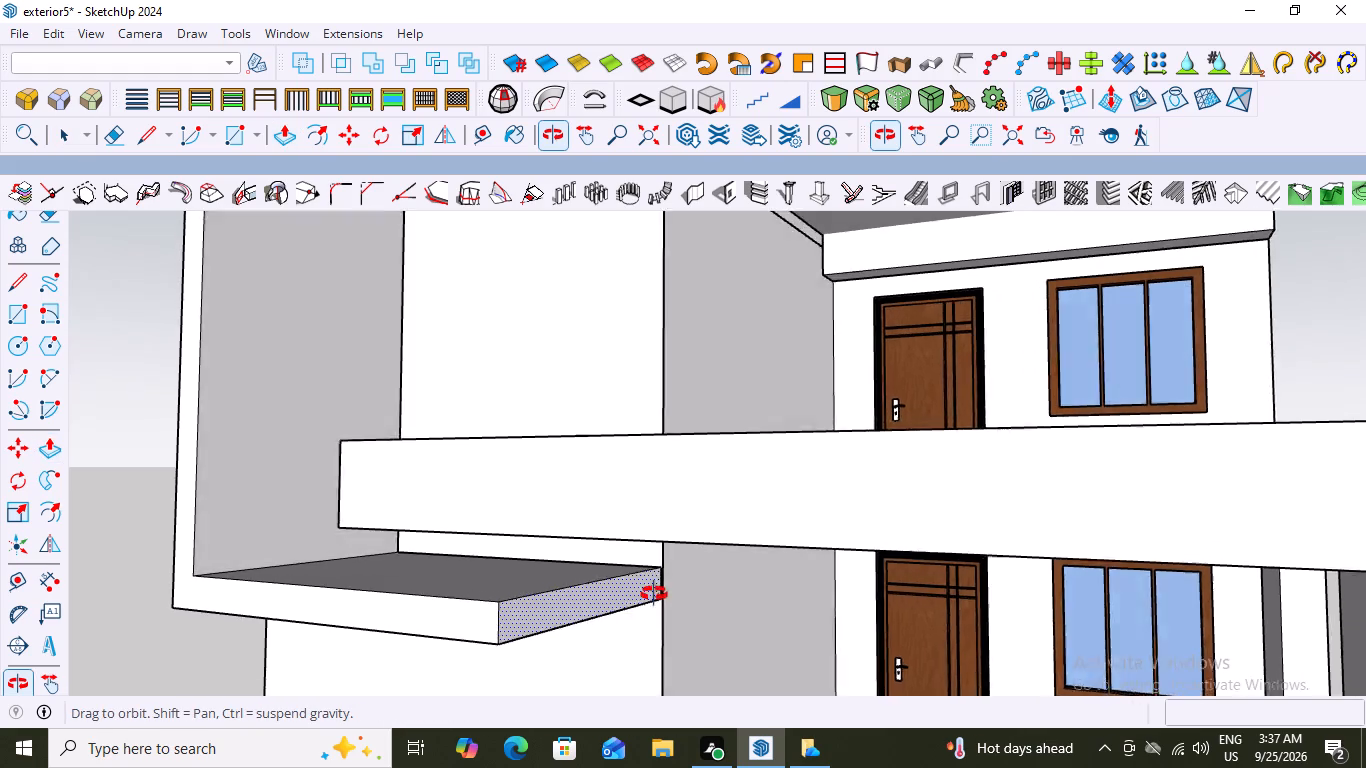
{"action": "middle_click_drag", "start_coordinate": [654, 594], "coordinate": [577, 557]}
{"action": "scroll", "coordinate": [590, 578], "scroll_direction": "up", "scroll_amount": 12}
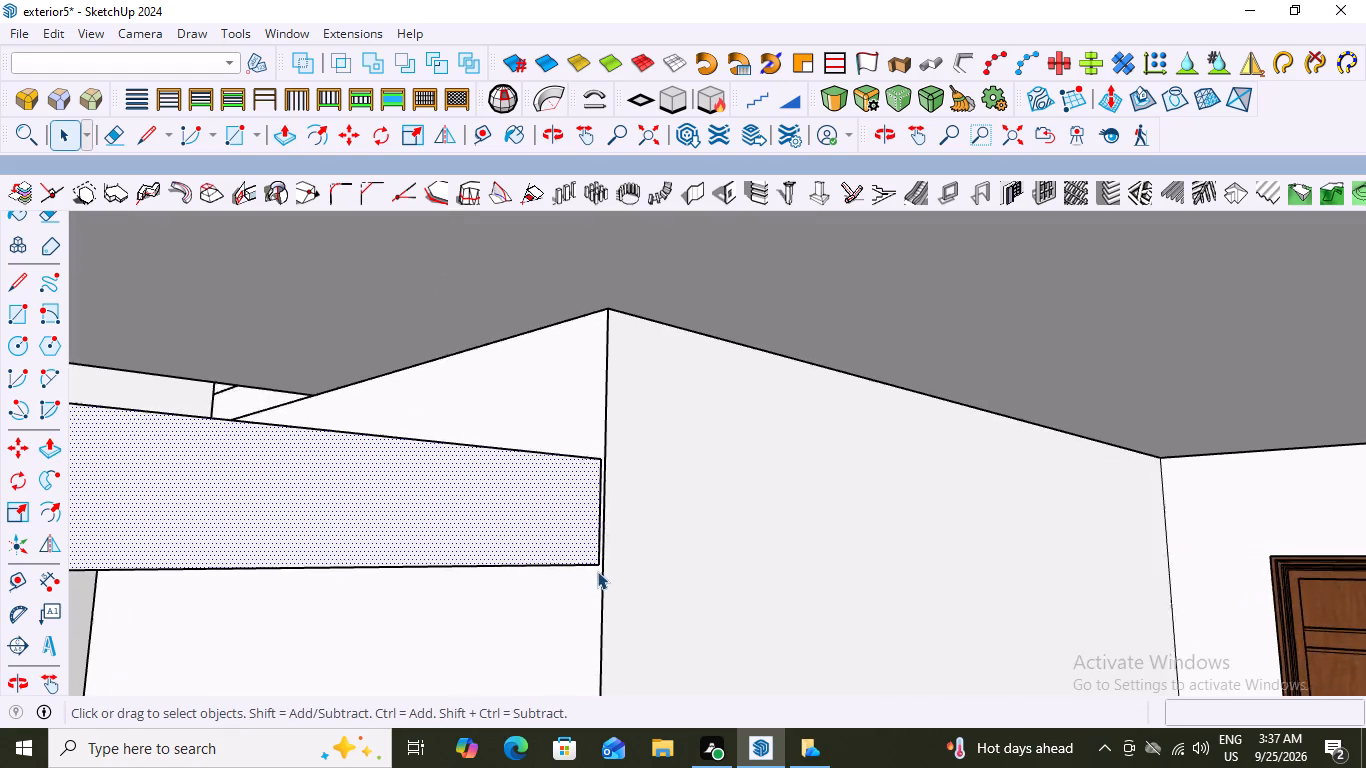
{"action": "scroll", "coordinate": [597, 571], "scroll_direction": "up", "scroll_amount": 2}
{"action": "left_click", "coordinate": [577, 518]}
{"action": "key", "text": "p"}
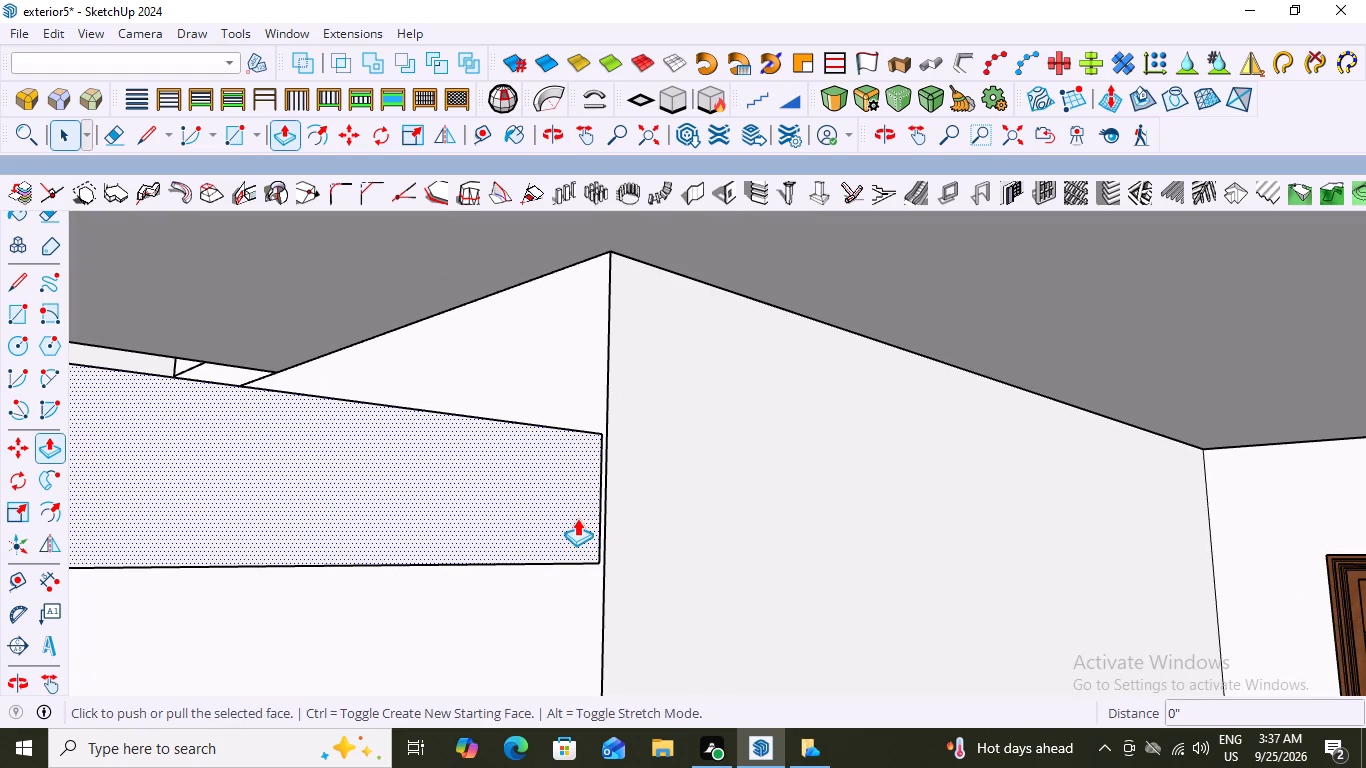
{"action": "left_click", "coordinate": [577, 518]}
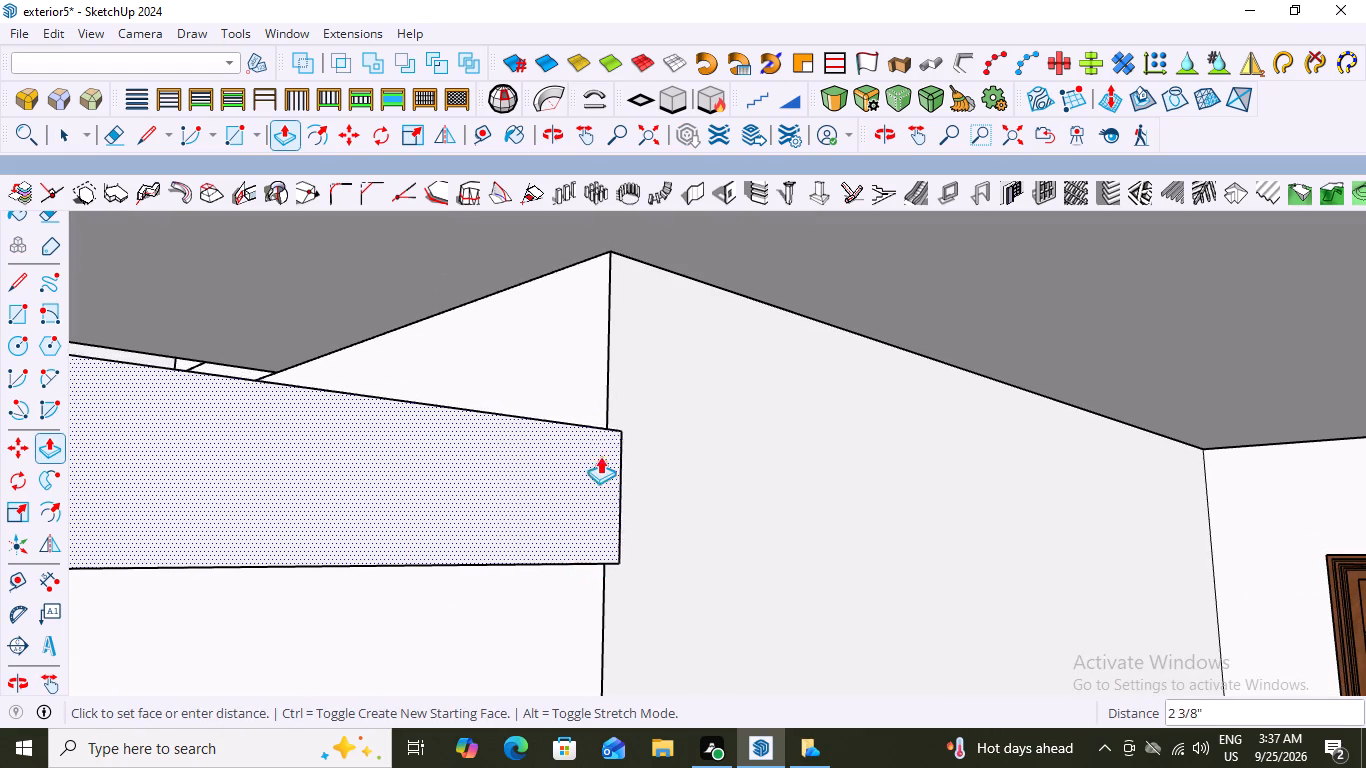
{"action": "left_click", "coordinate": [610, 248]}
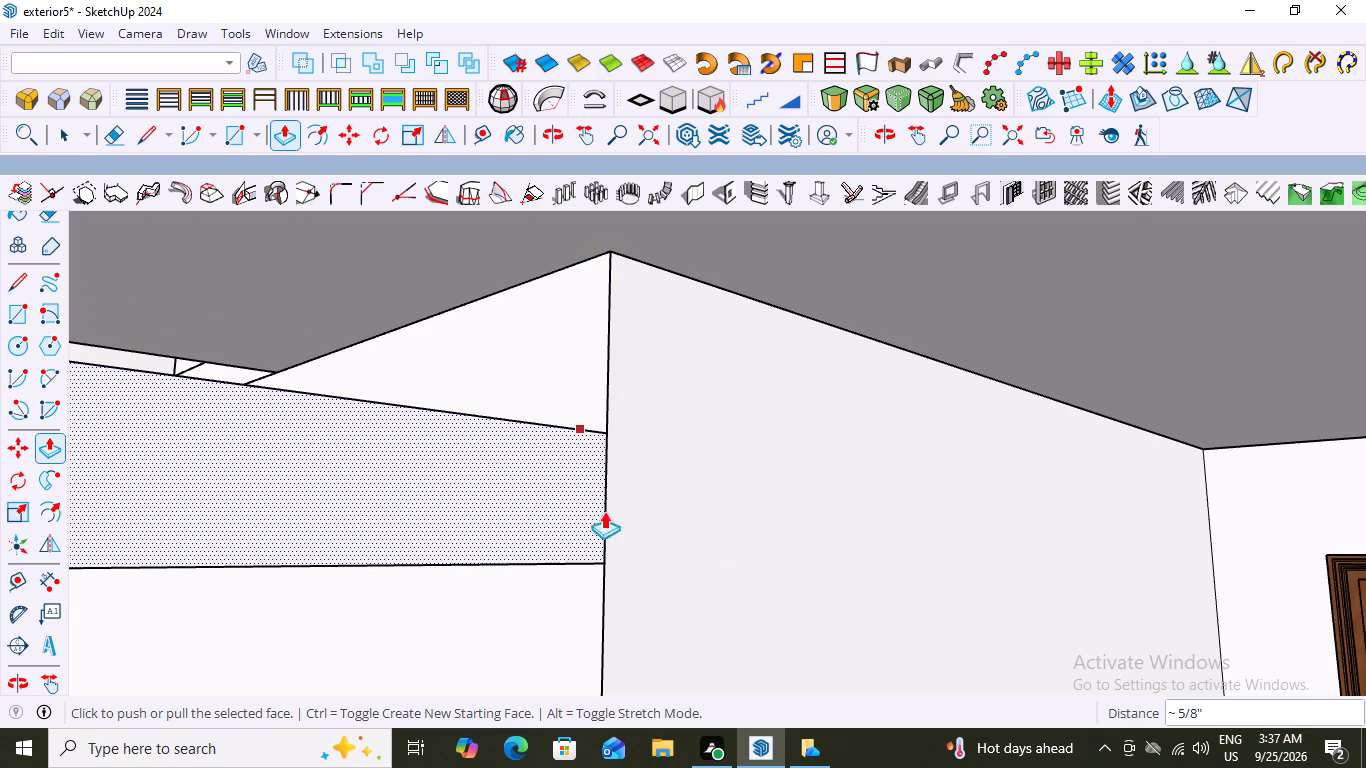
{"action": "scroll", "coordinate": [680, 521], "scroll_direction": "down", "scroll_amount": 20}
{"action": "scroll", "coordinate": [680, 521], "scroll_direction": "down", "scroll_amount": 2}
{"action": "key", "text": "space"}
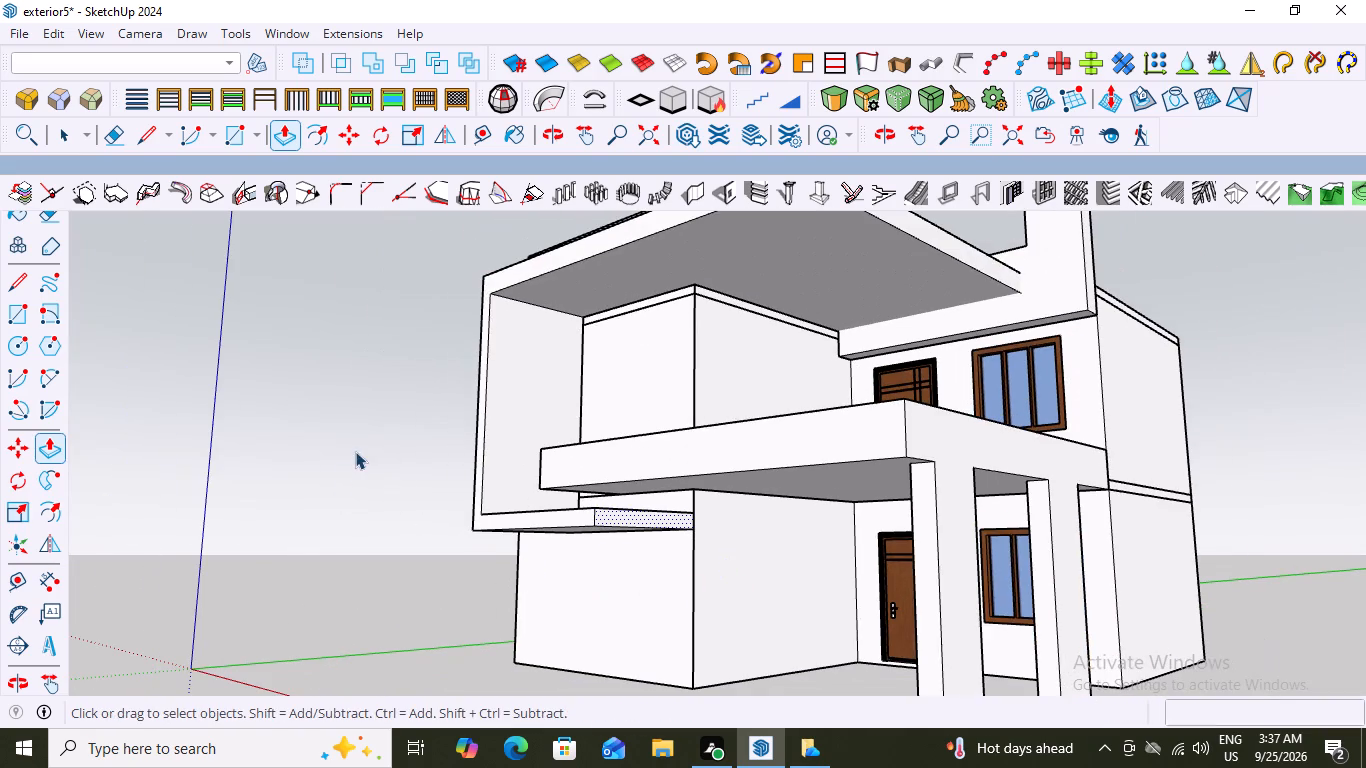
Examine the C-shaped frame and the house's front elevation from several angles and from above.
{"action": "left_click", "coordinate": [367, 451]}
{"action": "scroll", "coordinate": [367, 496], "scroll_direction": "down", "scroll_amount": 8}
{"action": "middle_click_drag", "start_coordinate": [431, 510], "coordinate": [675, 556]}
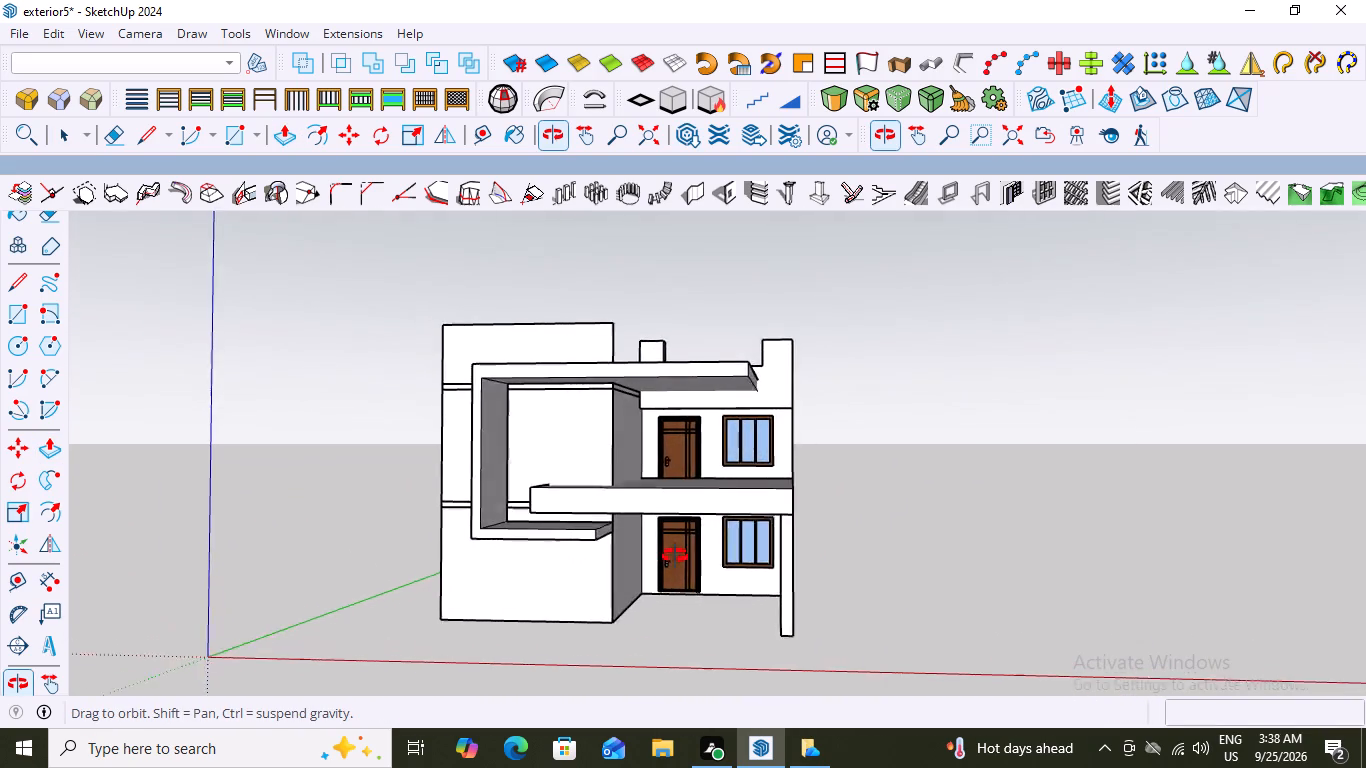
{"action": "middle_click_drag", "start_coordinate": [675, 556], "coordinate": [745, 560]}
{"action": "scroll", "coordinate": [678, 545], "scroll_direction": "down", "scroll_amount": 8}
{"action": "middle_click_drag", "start_coordinate": [620, 491], "coordinate": [689, 706]}
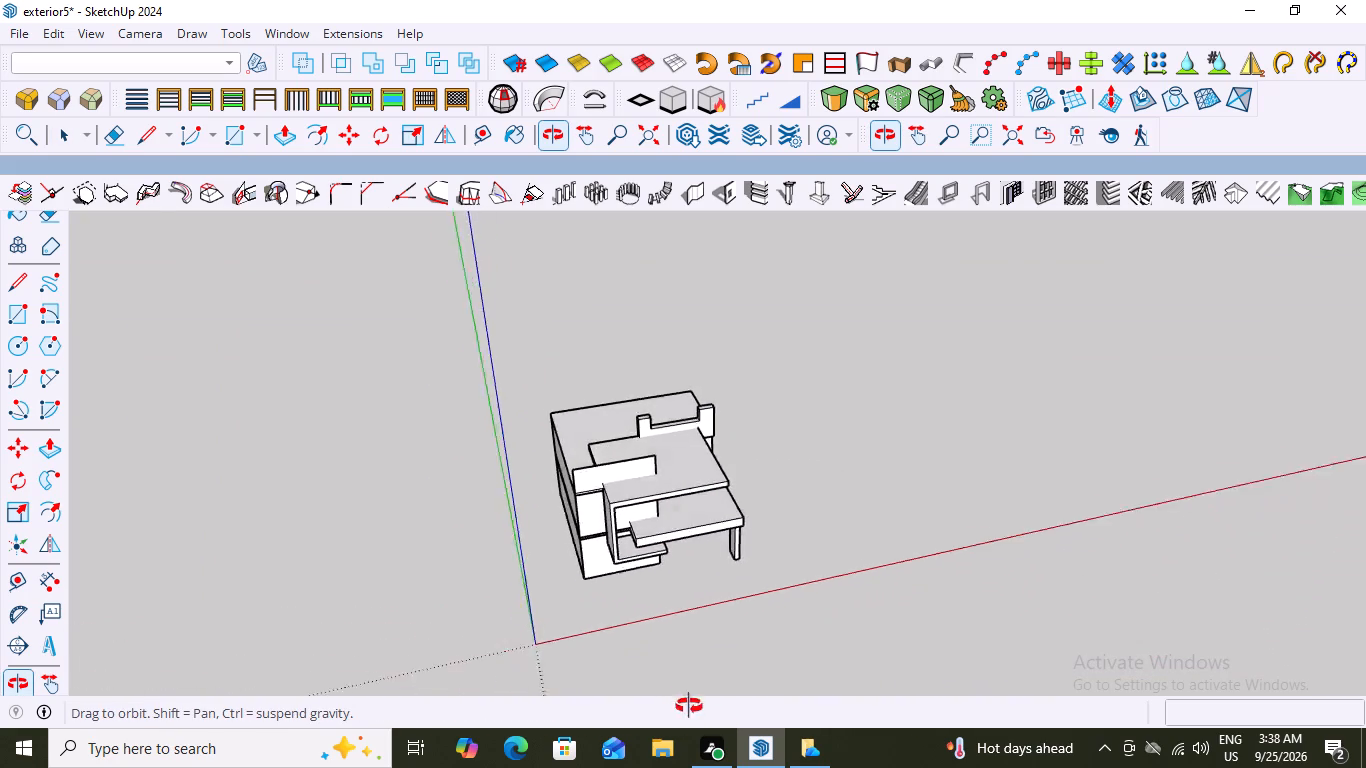
{"action": "middle_click_drag", "start_coordinate": [689, 706], "coordinate": [352, 601]}
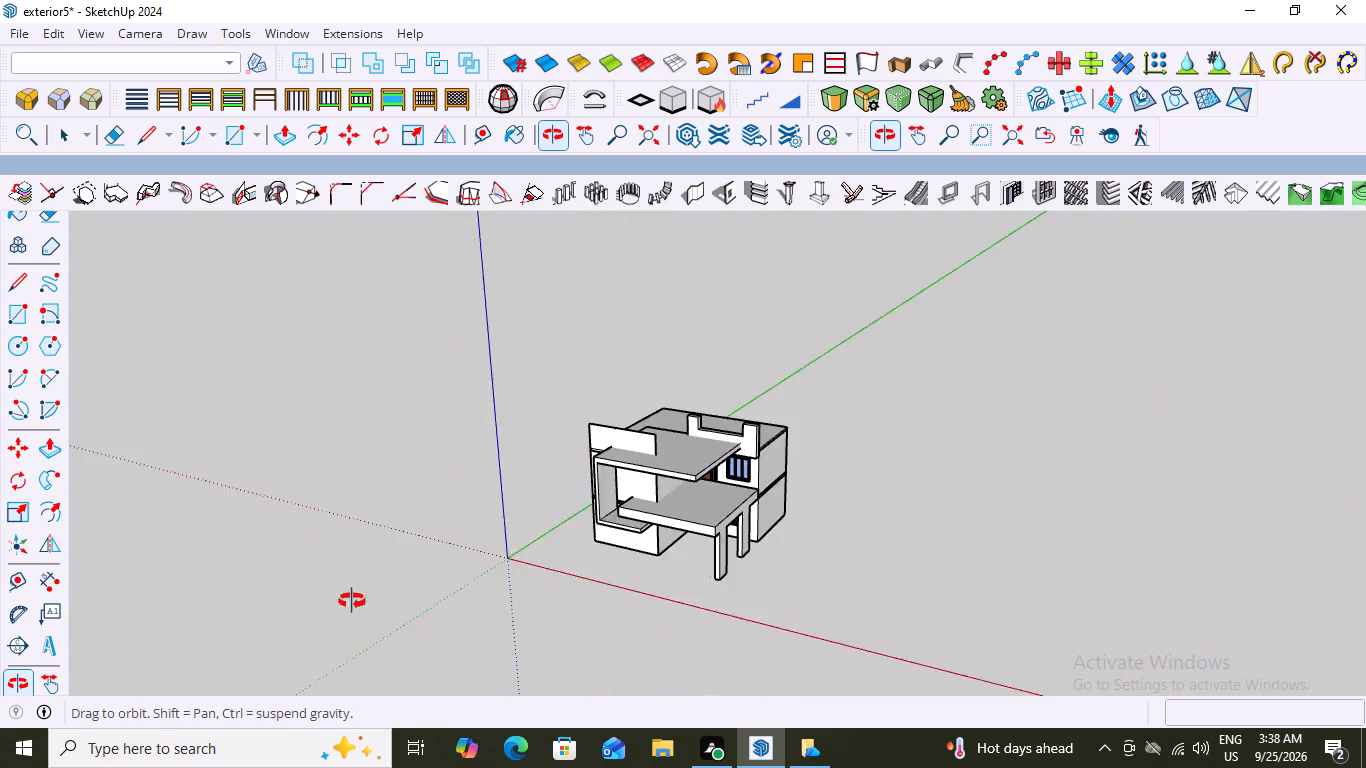
{"action": "middle_click_drag", "start_coordinate": [352, 601], "coordinate": [504, 494]}
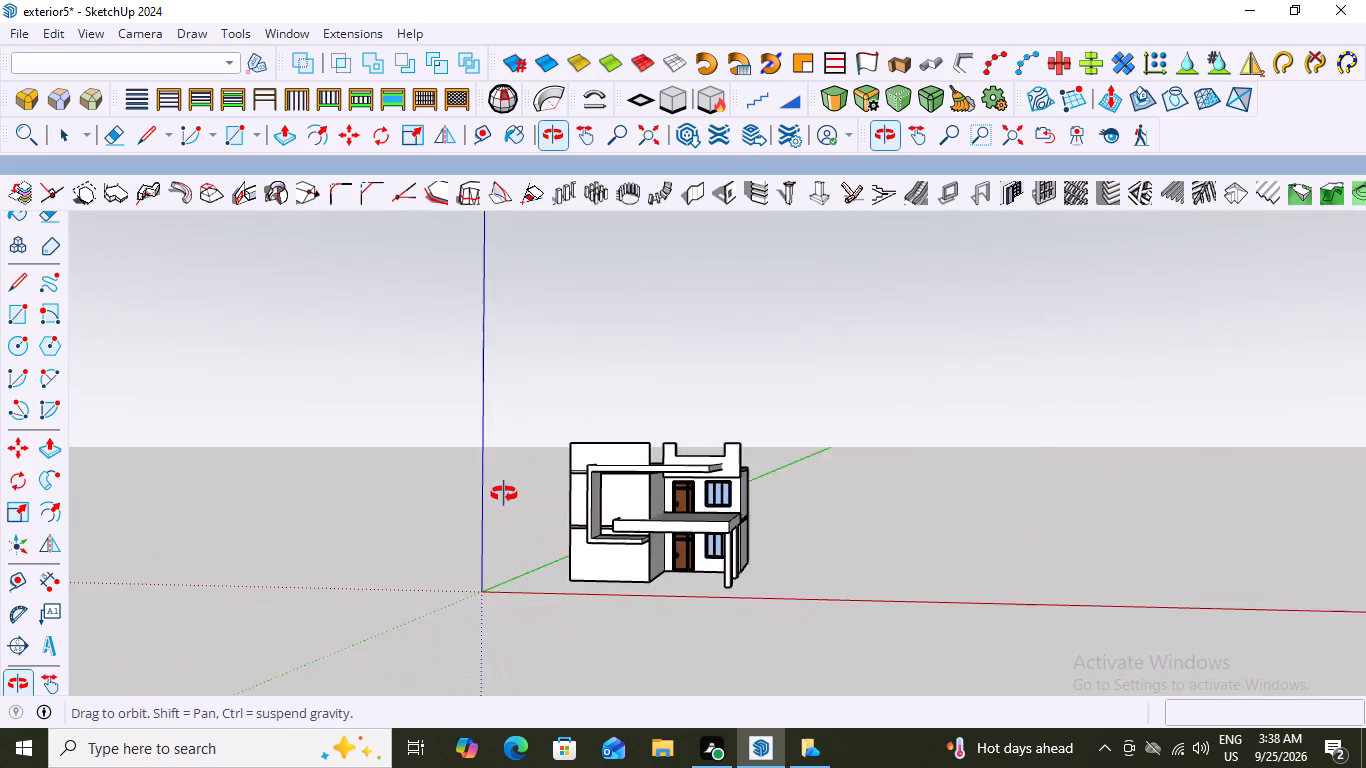
{"action": "middle_click_drag", "start_coordinate": [504, 494], "coordinate": [480, 528]}
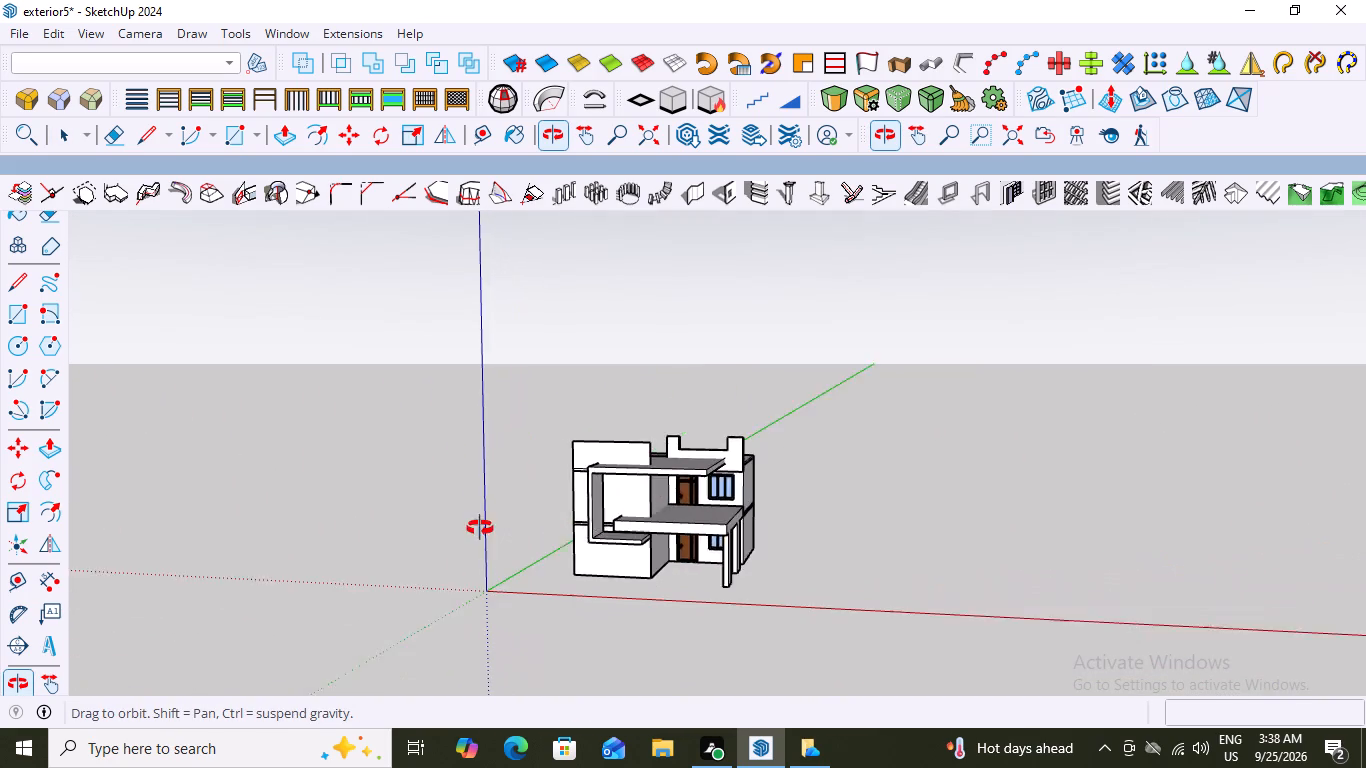
{"action": "middle_click_drag", "start_coordinate": [480, 528], "coordinate": [742, 551]}
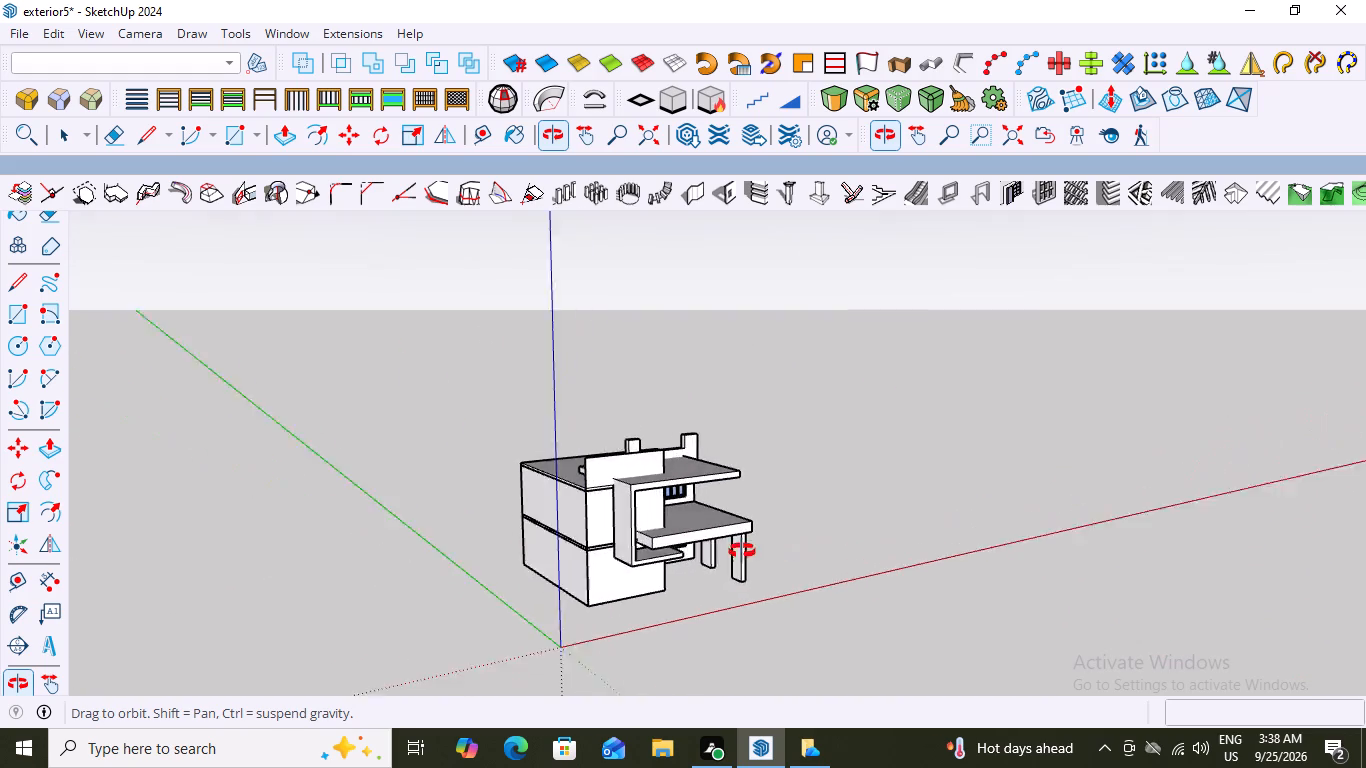
{"action": "middle_click_drag", "start_coordinate": [742, 551], "coordinate": [634, 562]}
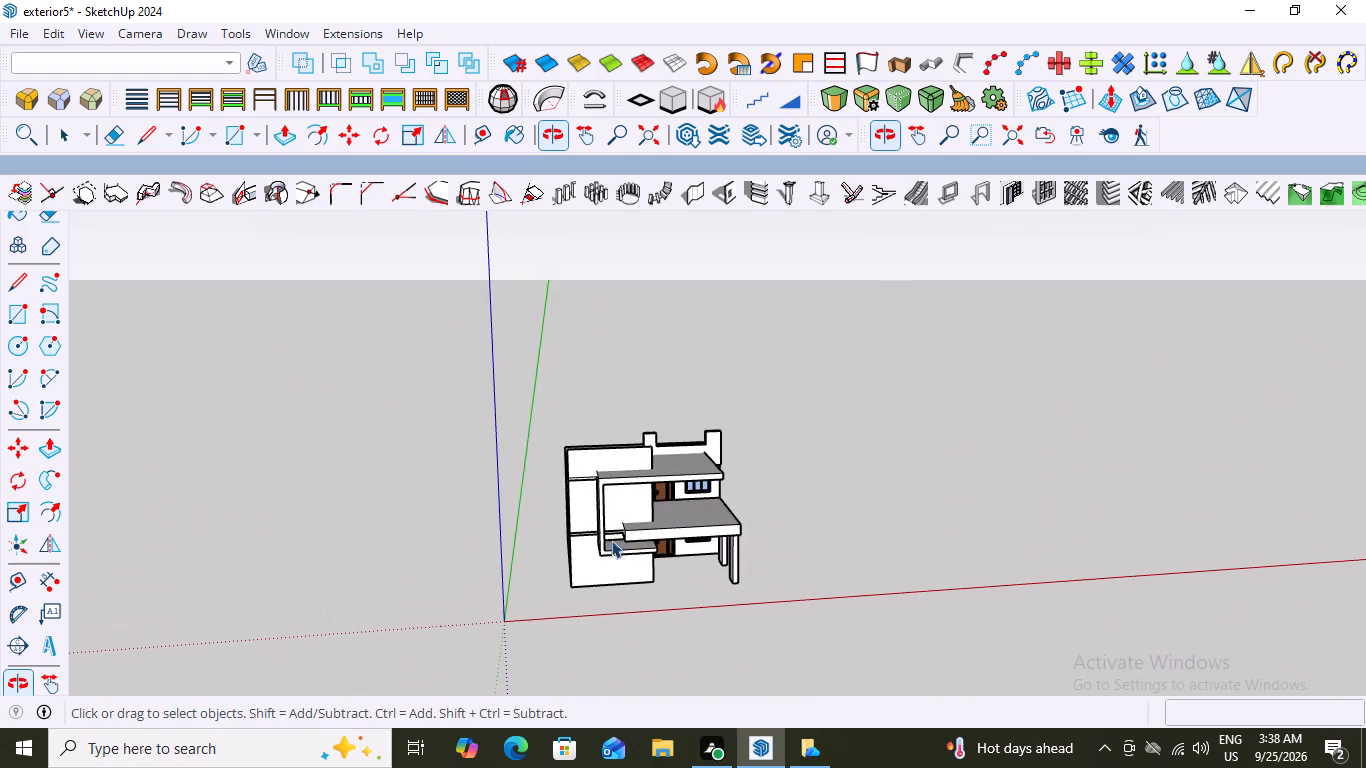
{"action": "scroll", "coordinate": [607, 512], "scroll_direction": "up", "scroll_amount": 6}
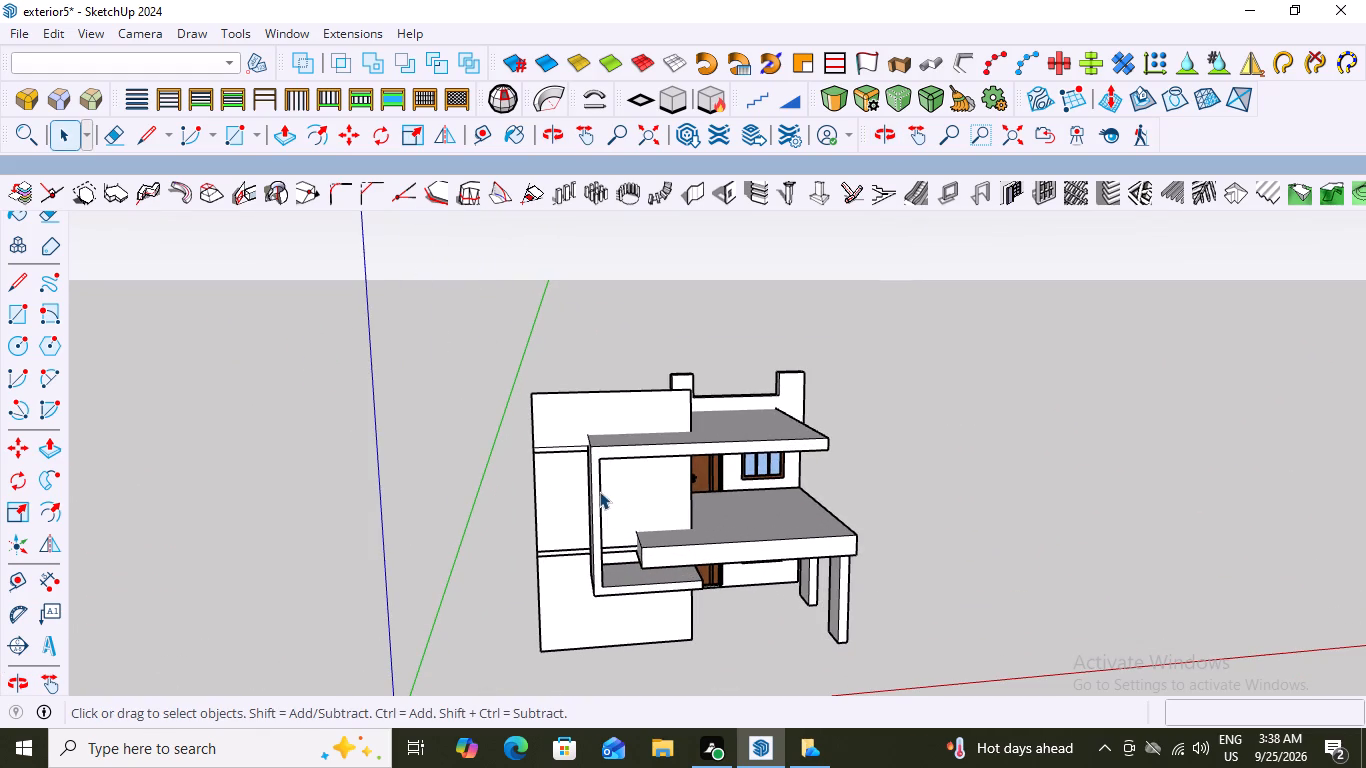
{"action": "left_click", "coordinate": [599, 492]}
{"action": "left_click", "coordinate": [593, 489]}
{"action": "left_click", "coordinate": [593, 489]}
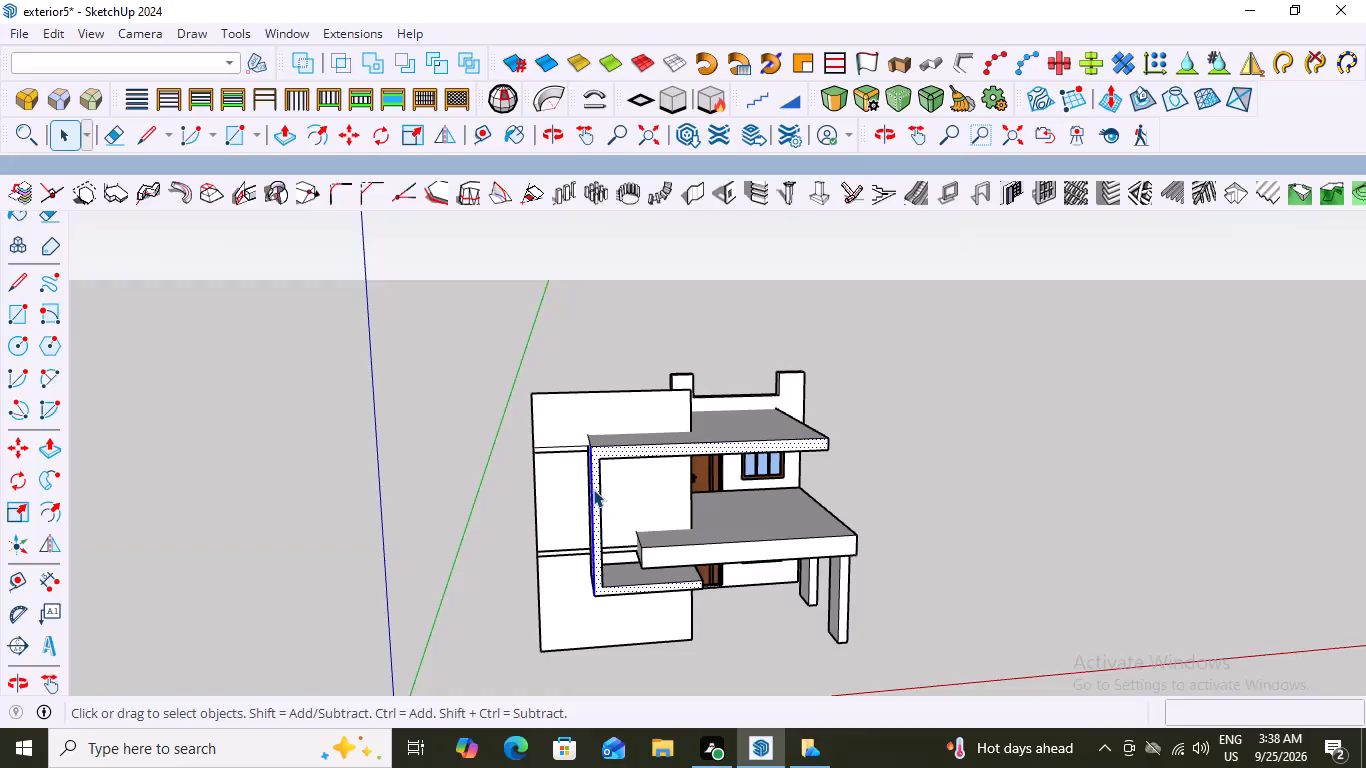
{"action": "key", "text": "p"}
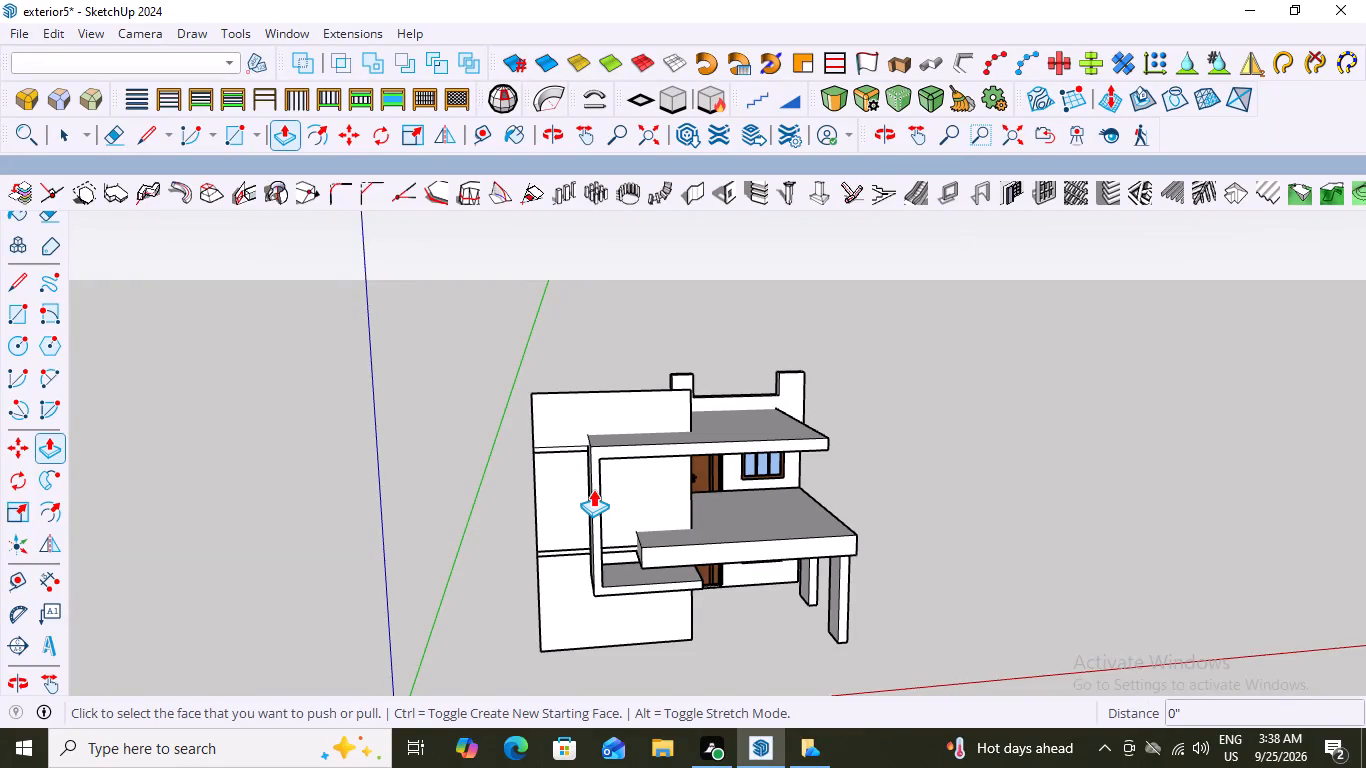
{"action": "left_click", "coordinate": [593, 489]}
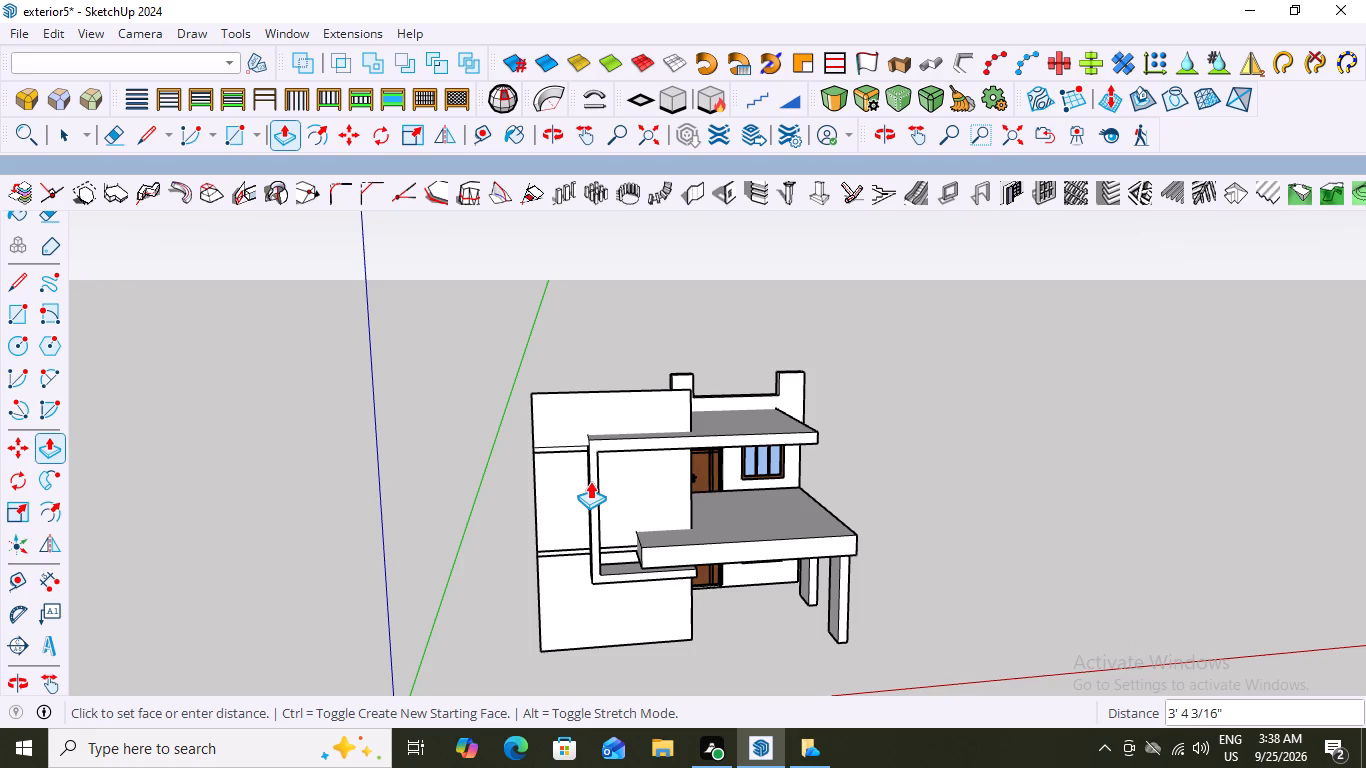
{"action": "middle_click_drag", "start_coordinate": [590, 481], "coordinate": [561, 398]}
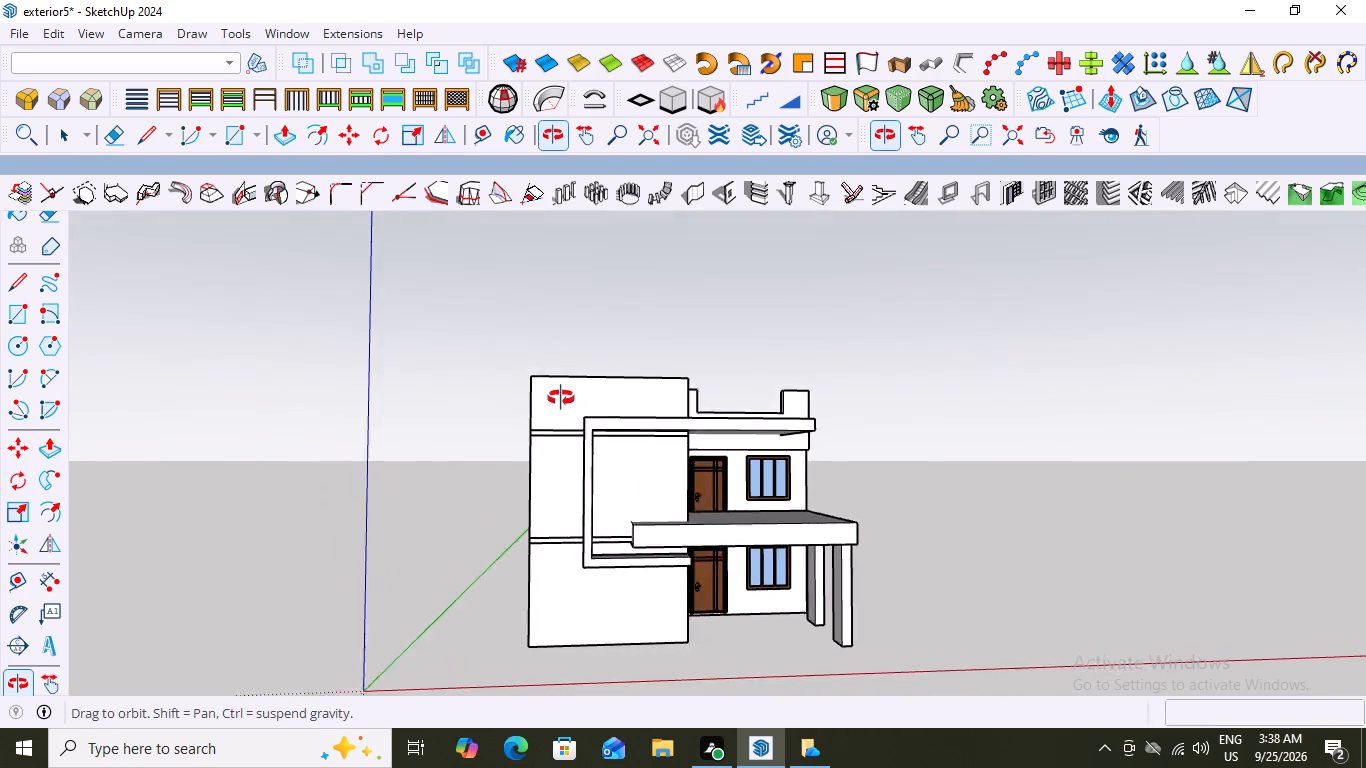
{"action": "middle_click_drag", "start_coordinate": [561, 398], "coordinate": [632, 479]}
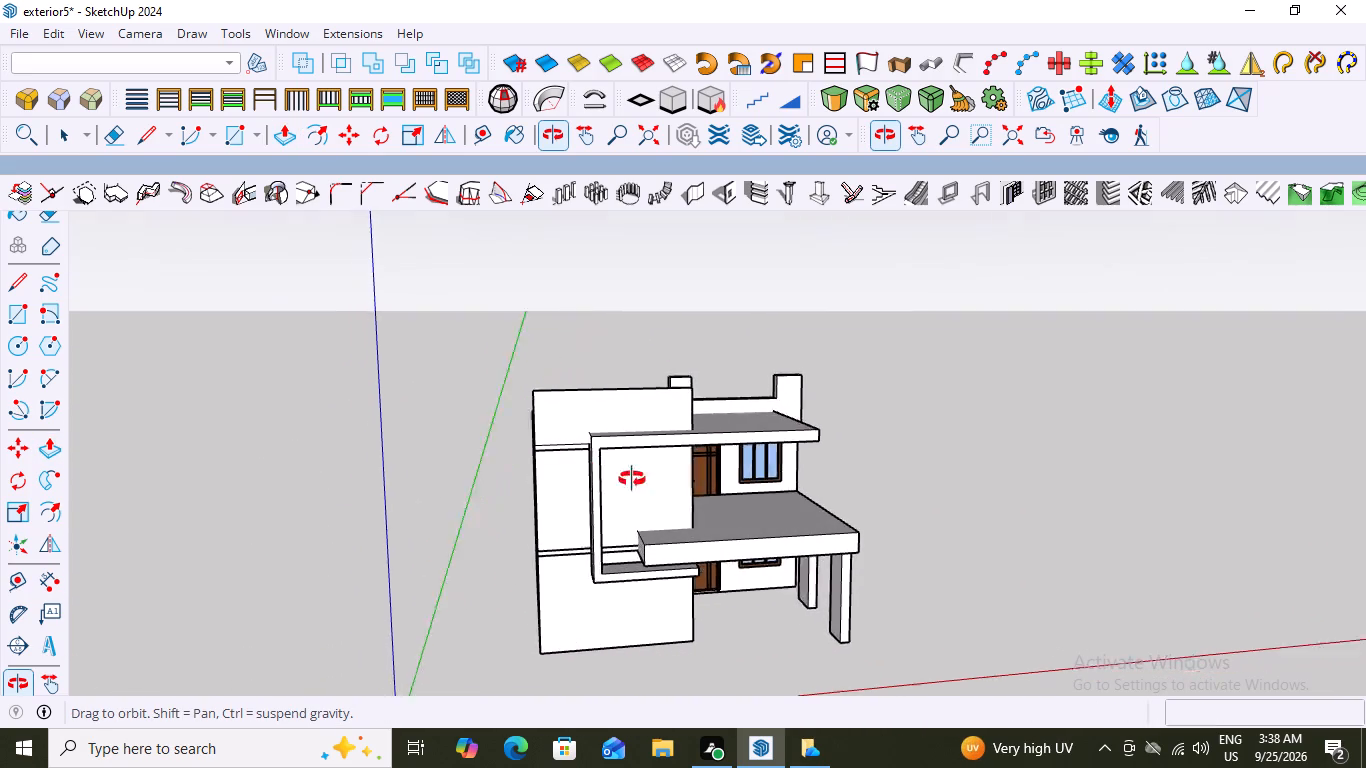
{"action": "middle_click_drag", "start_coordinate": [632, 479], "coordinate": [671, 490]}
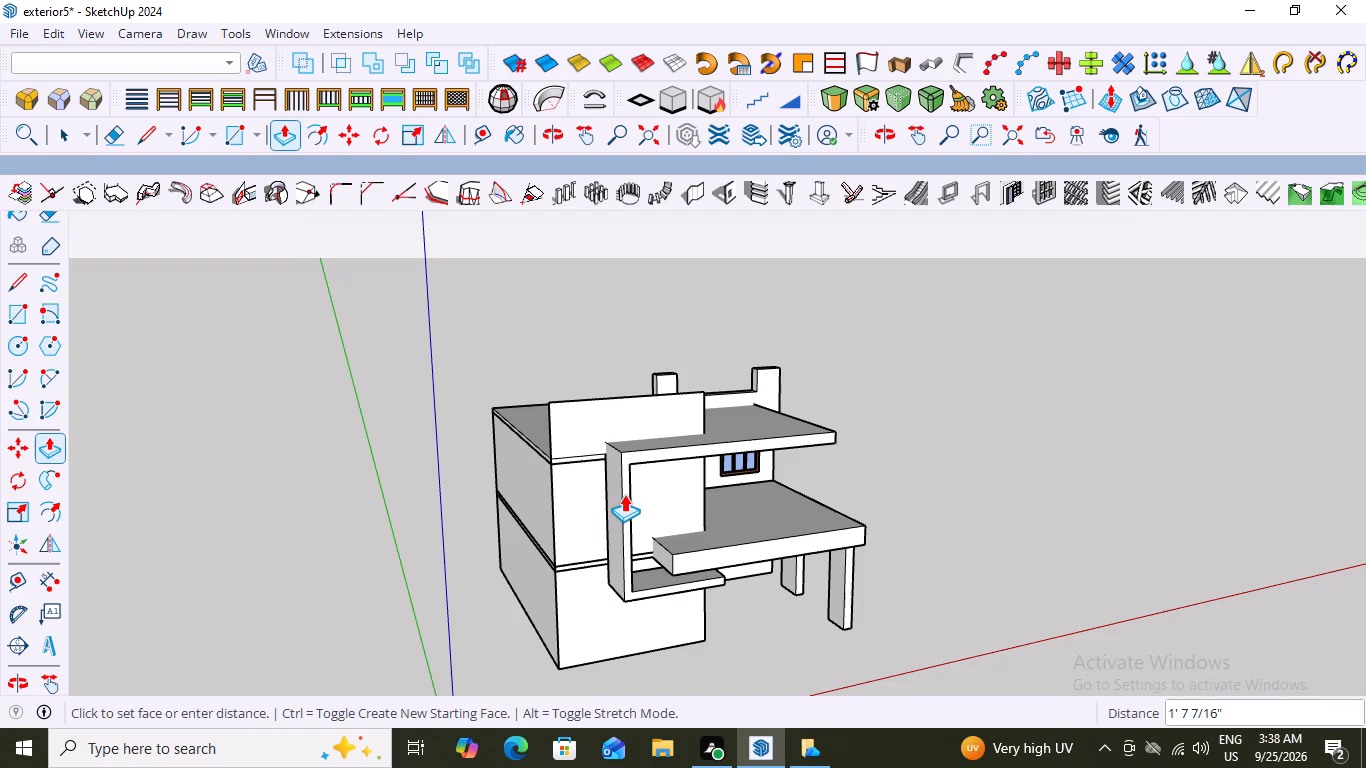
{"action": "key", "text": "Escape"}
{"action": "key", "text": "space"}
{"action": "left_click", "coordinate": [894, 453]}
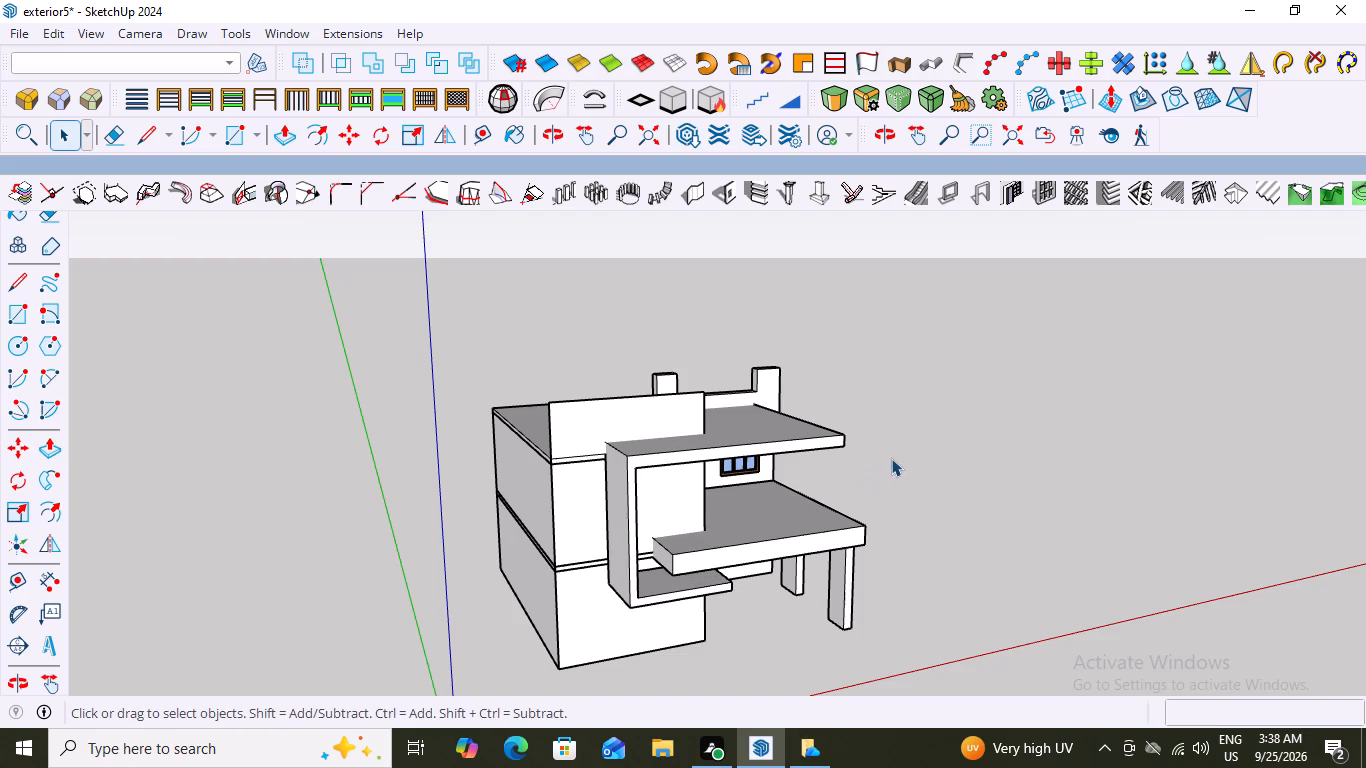
Push/Pull the front face of the tall wall panel outward about 6 9/16", working inside its group.
{"action": "middle_click_drag", "start_coordinate": [893, 493], "coordinate": [748, 458]}
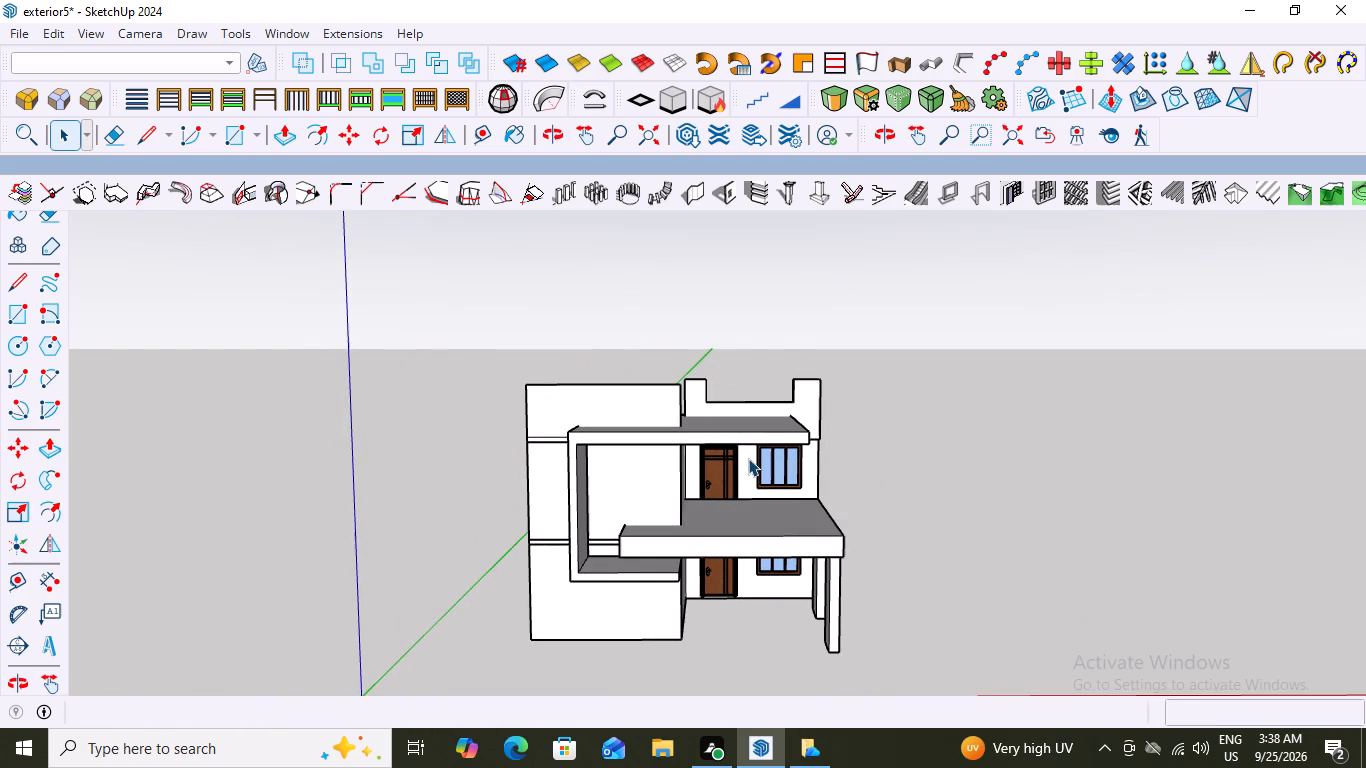
{"action": "scroll", "coordinate": [643, 374], "scroll_direction": "down", "scroll_amount": 4}
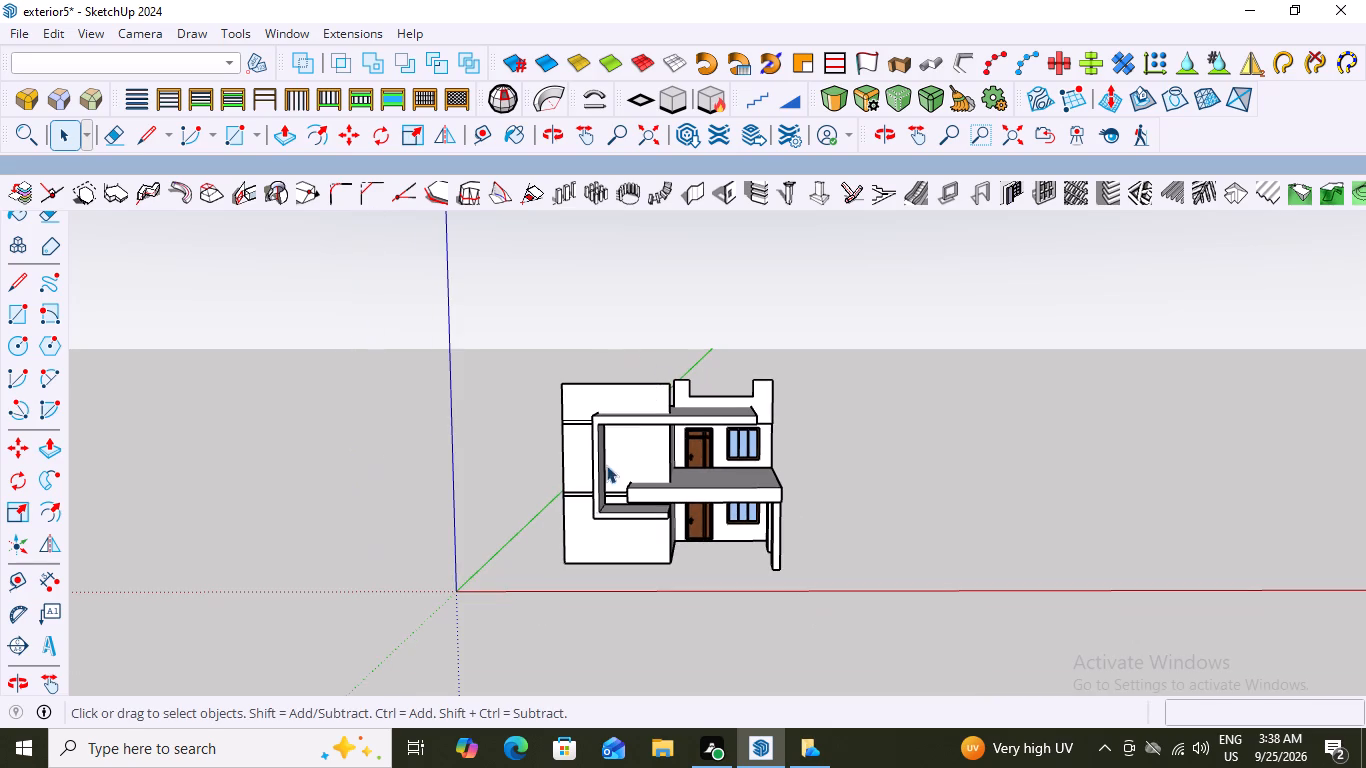
{"action": "scroll", "coordinate": [635, 438], "scroll_direction": "down", "scroll_amount": 3}
{"action": "middle_click_drag", "start_coordinate": [658, 421], "coordinate": [701, 505]}
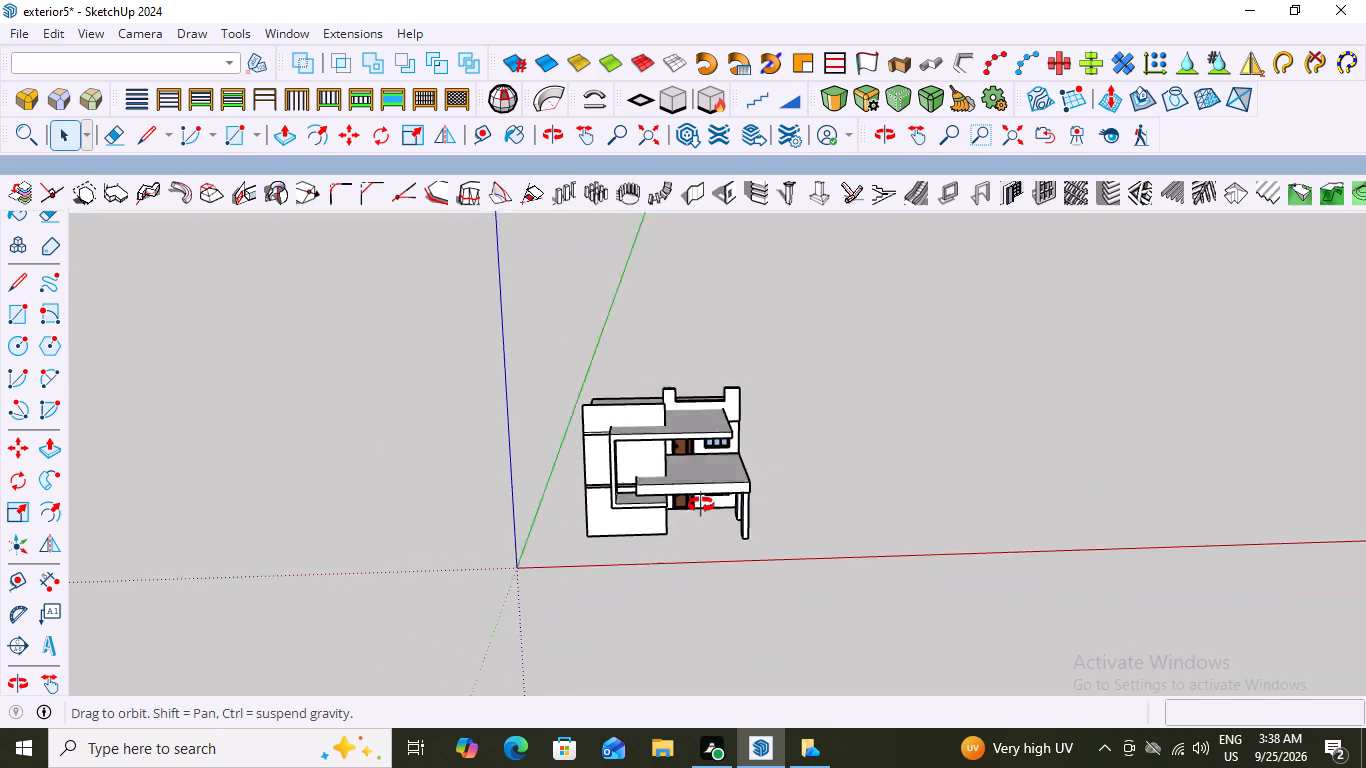
{"action": "middle_click_drag", "start_coordinate": [701, 505], "coordinate": [784, 592]}
{"action": "scroll", "coordinate": [627, 494], "scroll_direction": "up", "scroll_amount": 4}
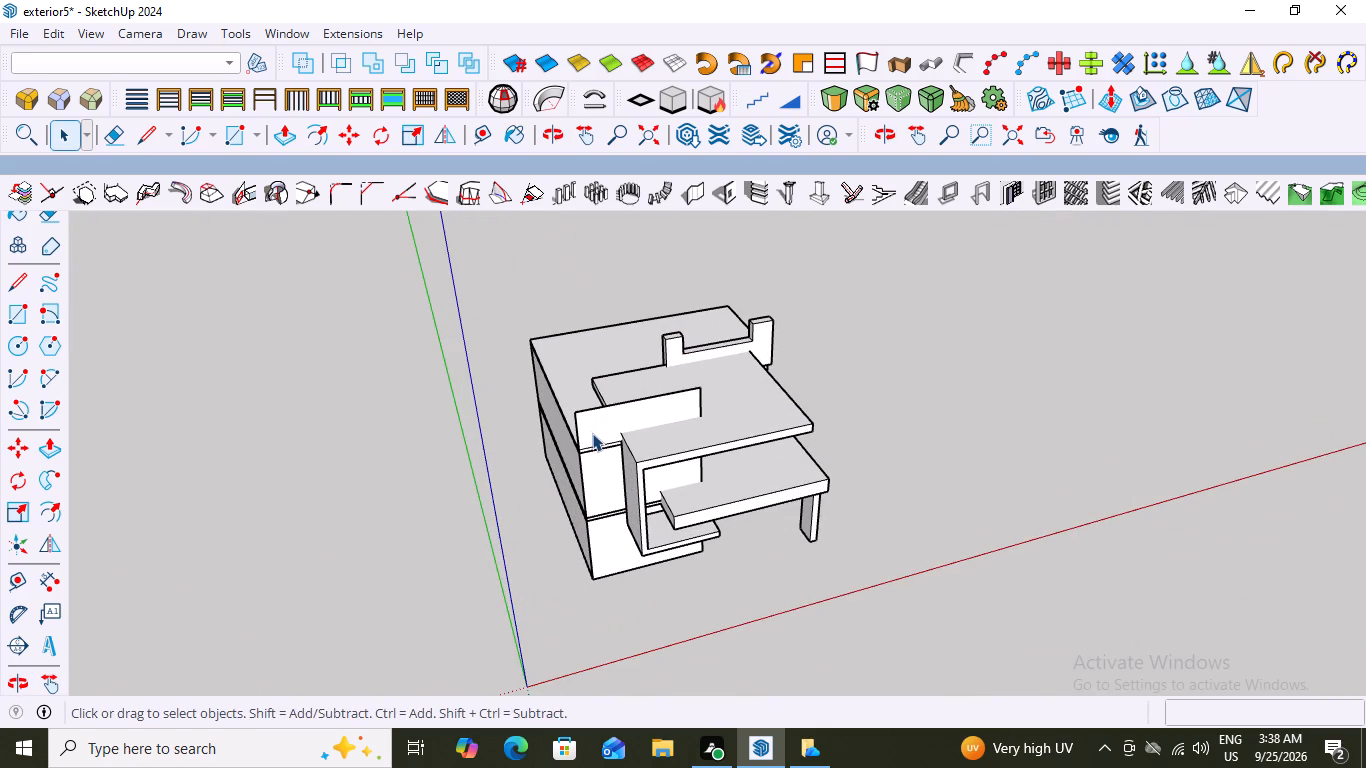
{"action": "left_click", "coordinate": [592, 433]}
{"action": "left_click", "coordinate": [593, 433]}
{"action": "left_click", "coordinate": [593, 433]}
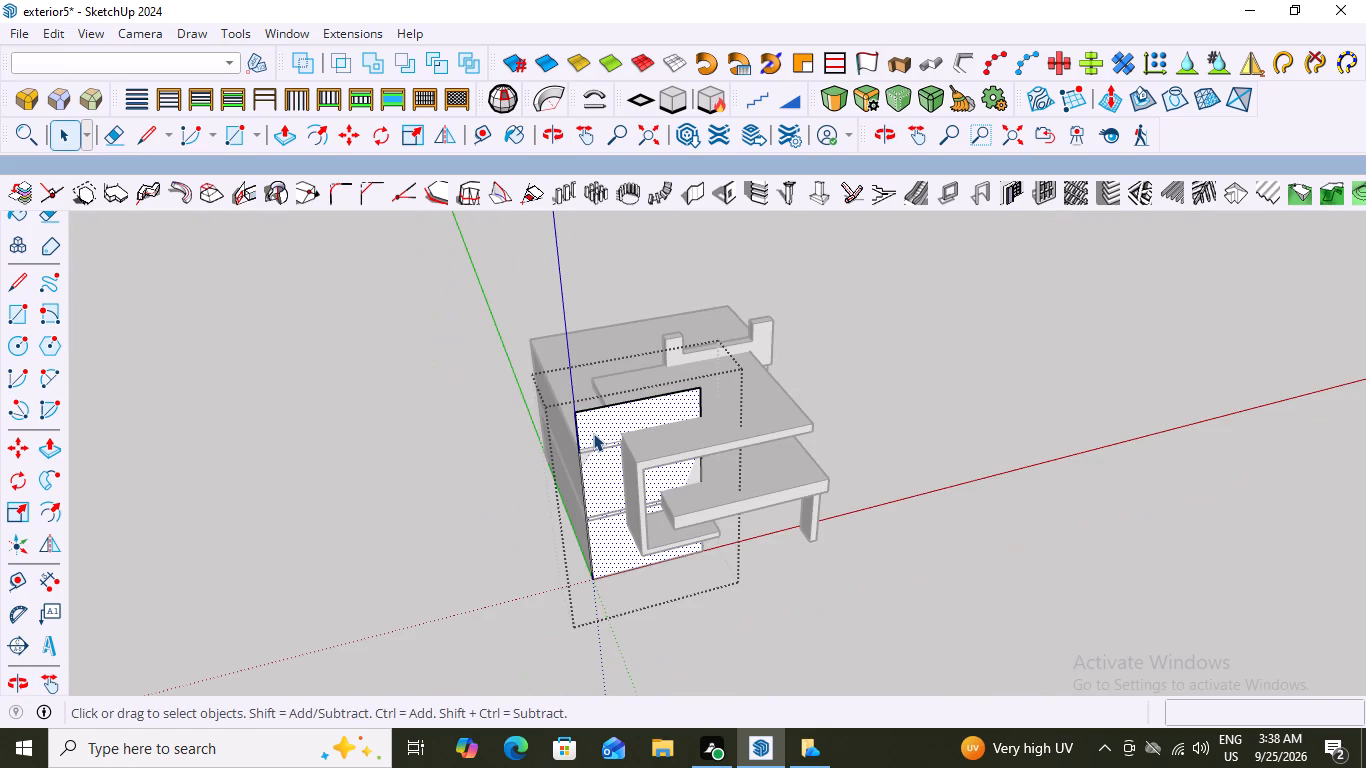
{"action": "key", "text": "p"}
{"action": "left_click", "coordinate": [593, 427]}
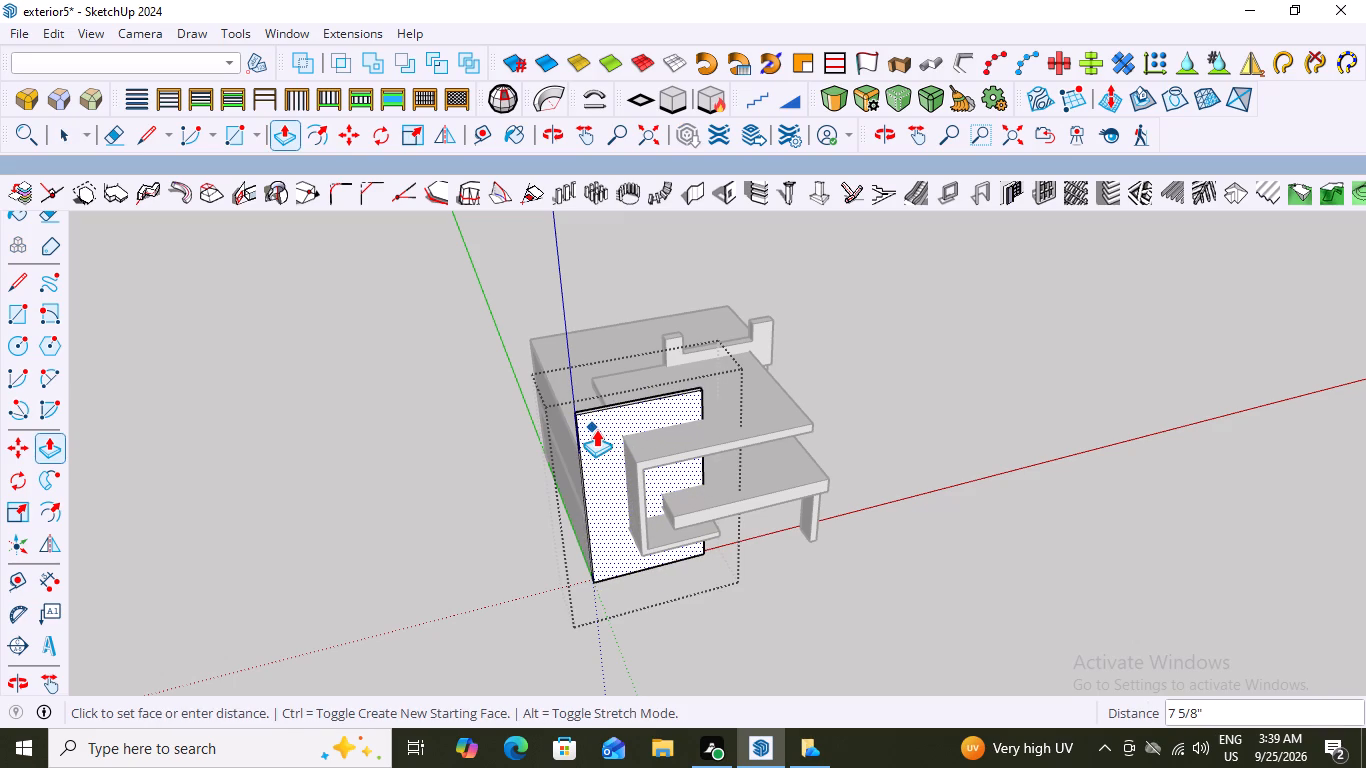
{"action": "left_click", "coordinate": [595, 429]}
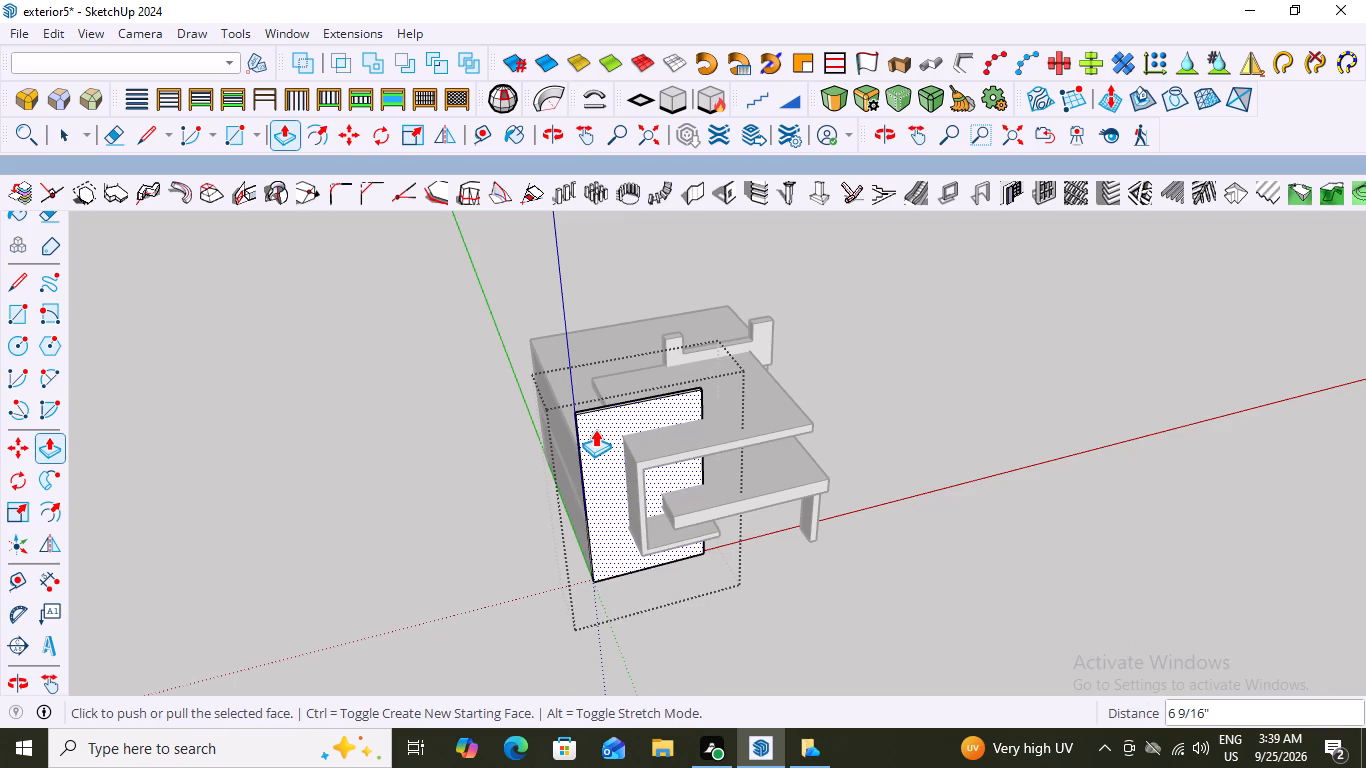
{"action": "key", "text": "space"}
{"action": "left_click", "coordinate": [868, 414]}
Examine the front elevation from several angles, checking the tall wall panel against the C-shaped frame and projecting slabs.
{"action": "middle_click_drag", "start_coordinate": [806, 463], "coordinate": [671, 410]}
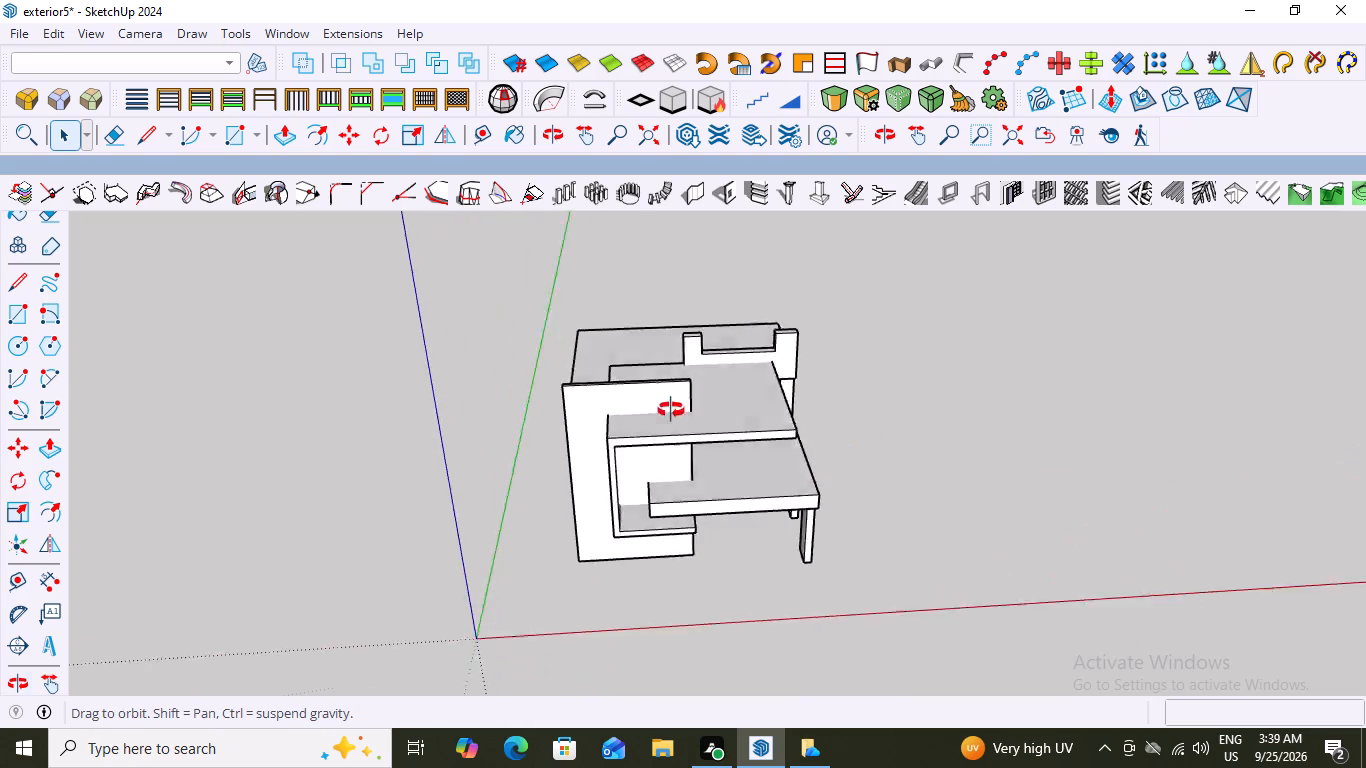
{"action": "middle_click_drag", "start_coordinate": [671, 410], "coordinate": [729, 311]}
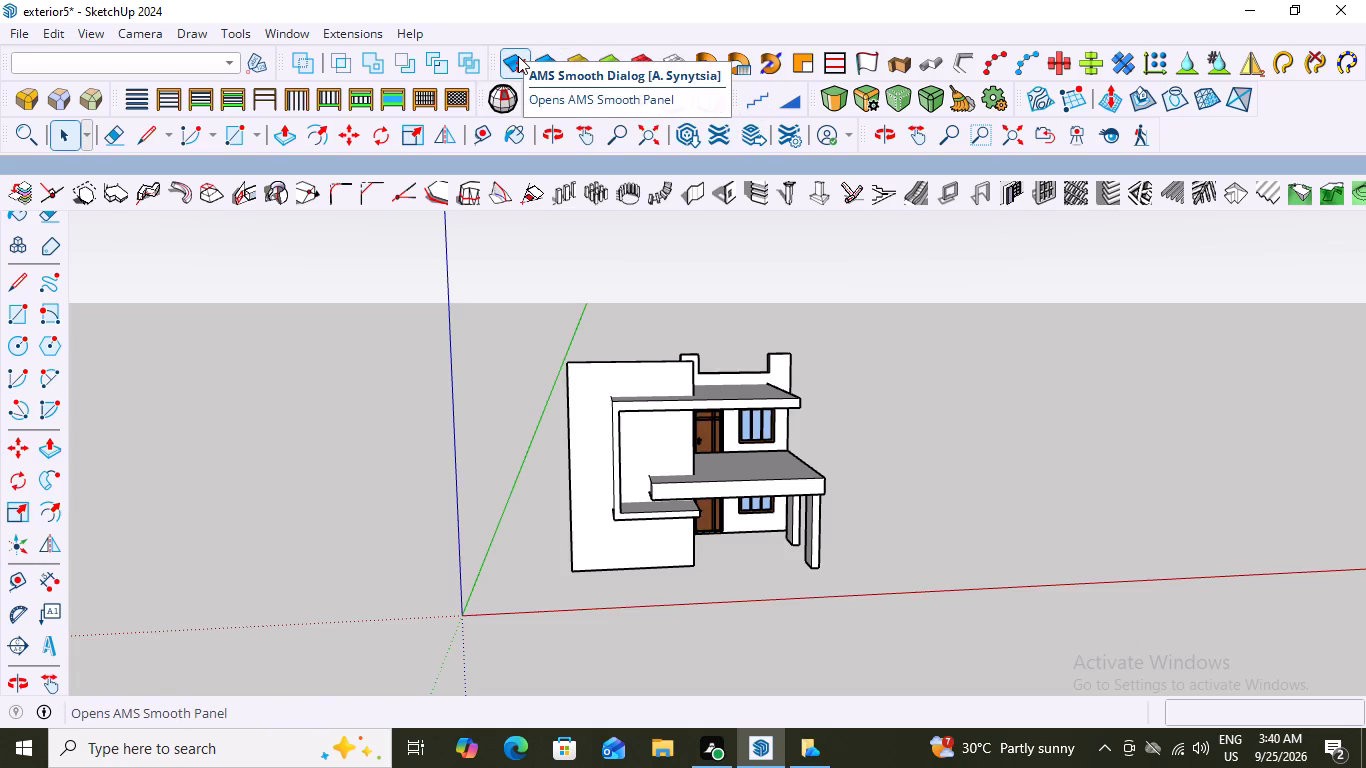
{"action": "scroll", "coordinate": [518, 56], "scroll_direction": "down", "scroll_amount": 2}
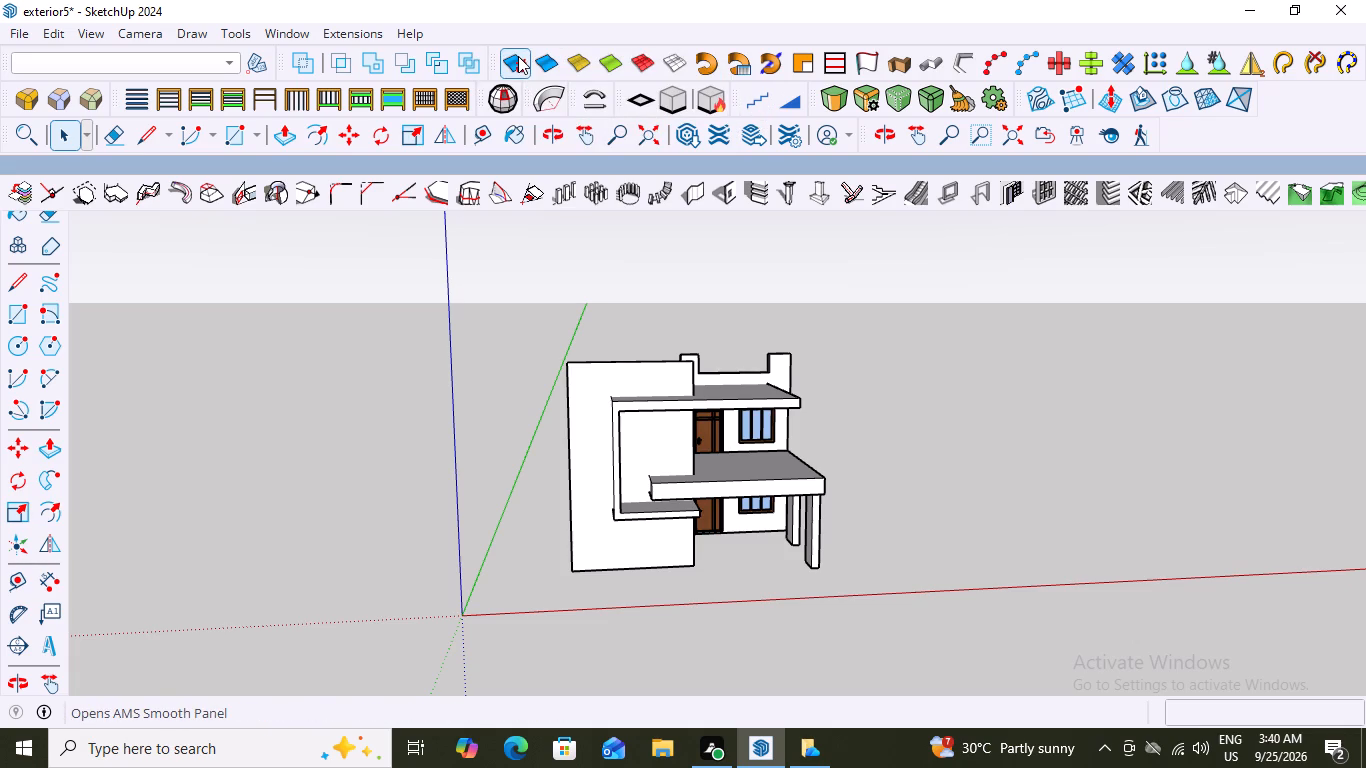
{"action": "scroll", "coordinate": [613, 72], "scroll_direction": "down", "scroll_amount": 4}
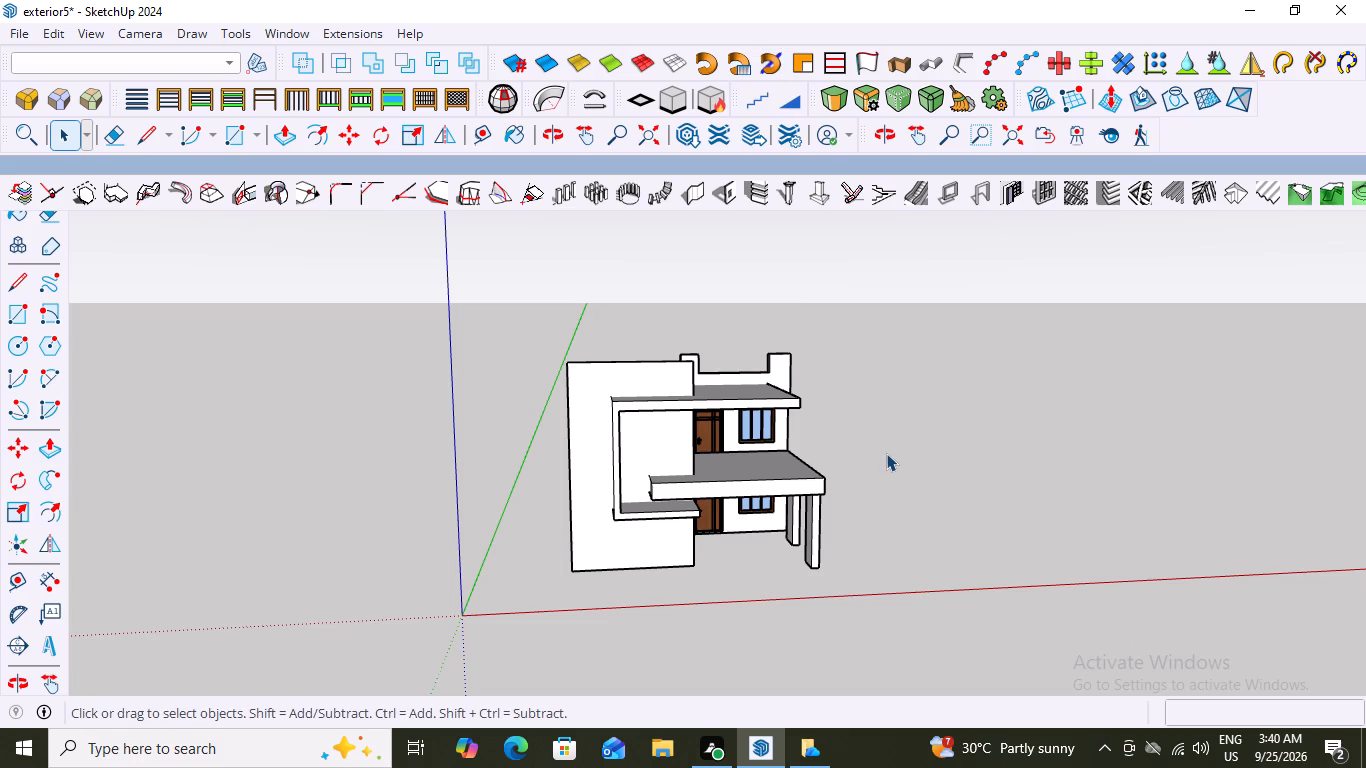
{"action": "scroll", "coordinate": [847, 474], "scroll_direction": "down", "scroll_amount": 4}
{"action": "middle_click_drag", "start_coordinate": [911, 481], "coordinate": [771, 499]}
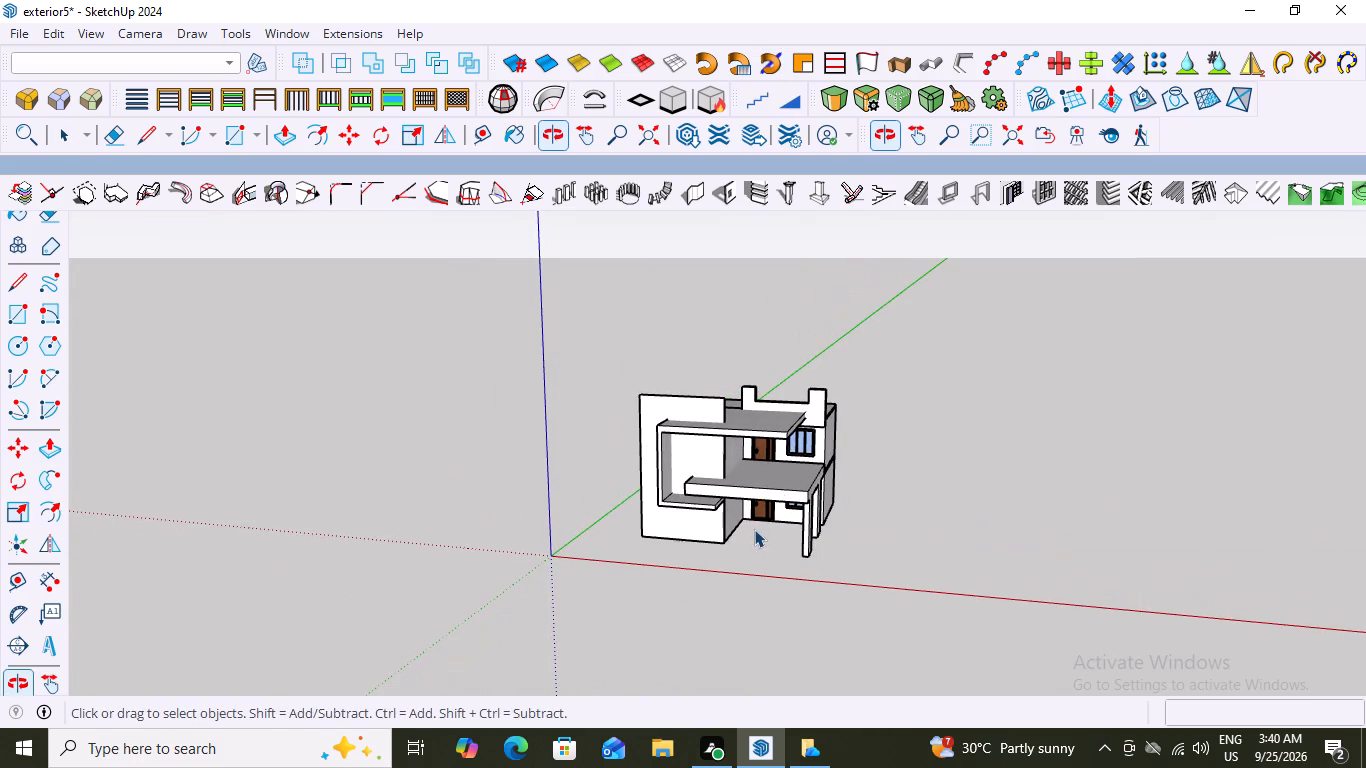
{"action": "scroll", "coordinate": [755, 528], "scroll_direction": "up", "scroll_amount": 7}
{"action": "middle_click_drag", "start_coordinate": [803, 508], "coordinate": [798, 462]}
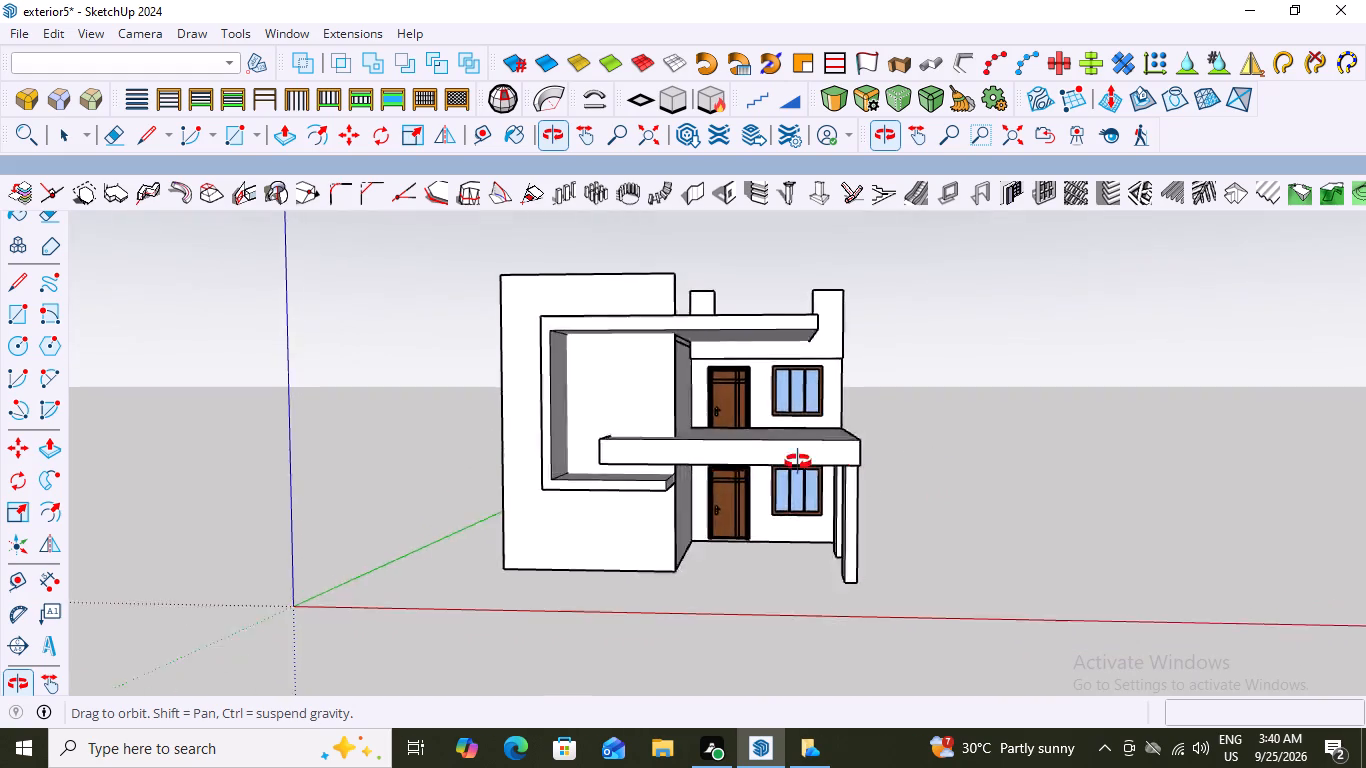
{"action": "middle_click_drag", "start_coordinate": [798, 462], "coordinate": [900, 471]}
{"action": "scroll", "coordinate": [900, 471], "scroll_direction": "up", "scroll_amount": 1}
{"action": "scroll", "coordinate": [900, 471], "scroll_direction": "down", "scroll_amount": 6}
{"action": "middle_click_drag", "start_coordinate": [690, 416], "coordinate": [705, 584]}
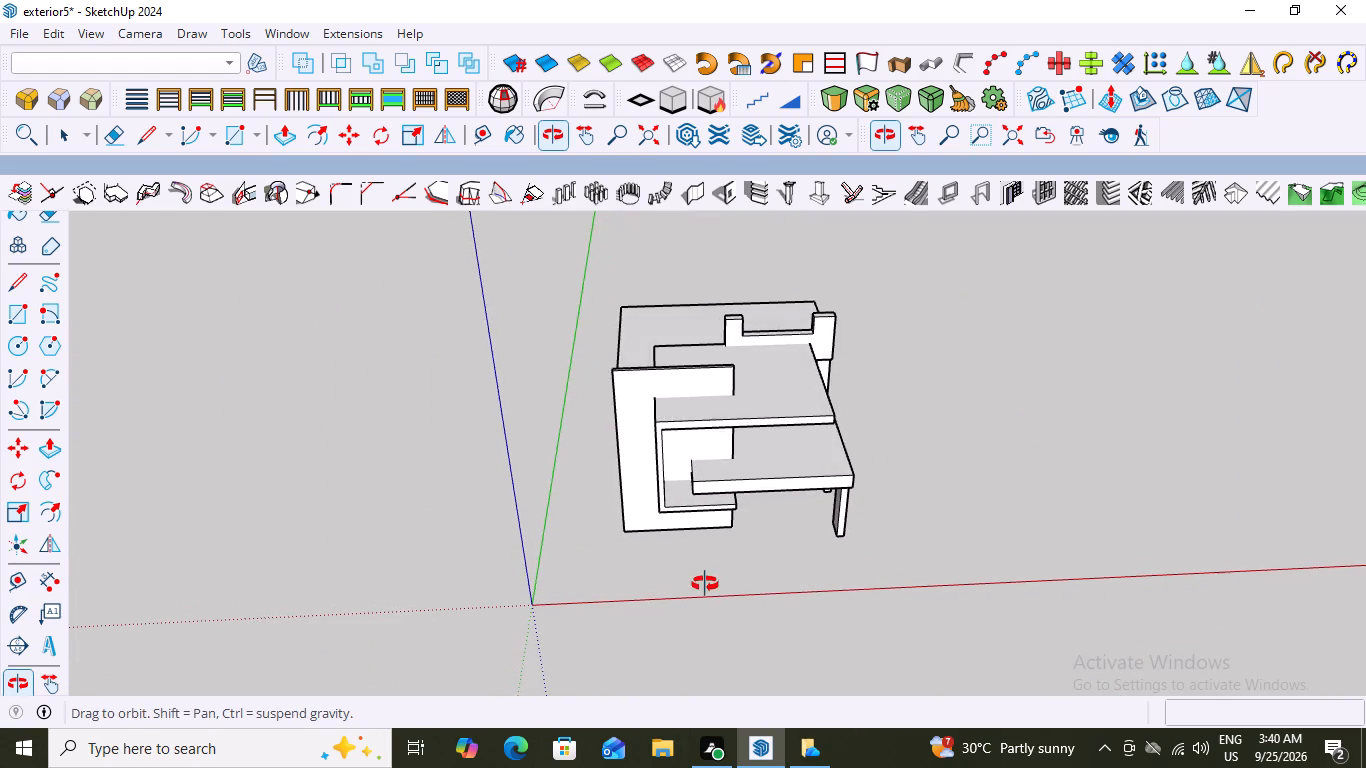
{"action": "middle_click_drag", "start_coordinate": [705, 584], "coordinate": [787, 397]}
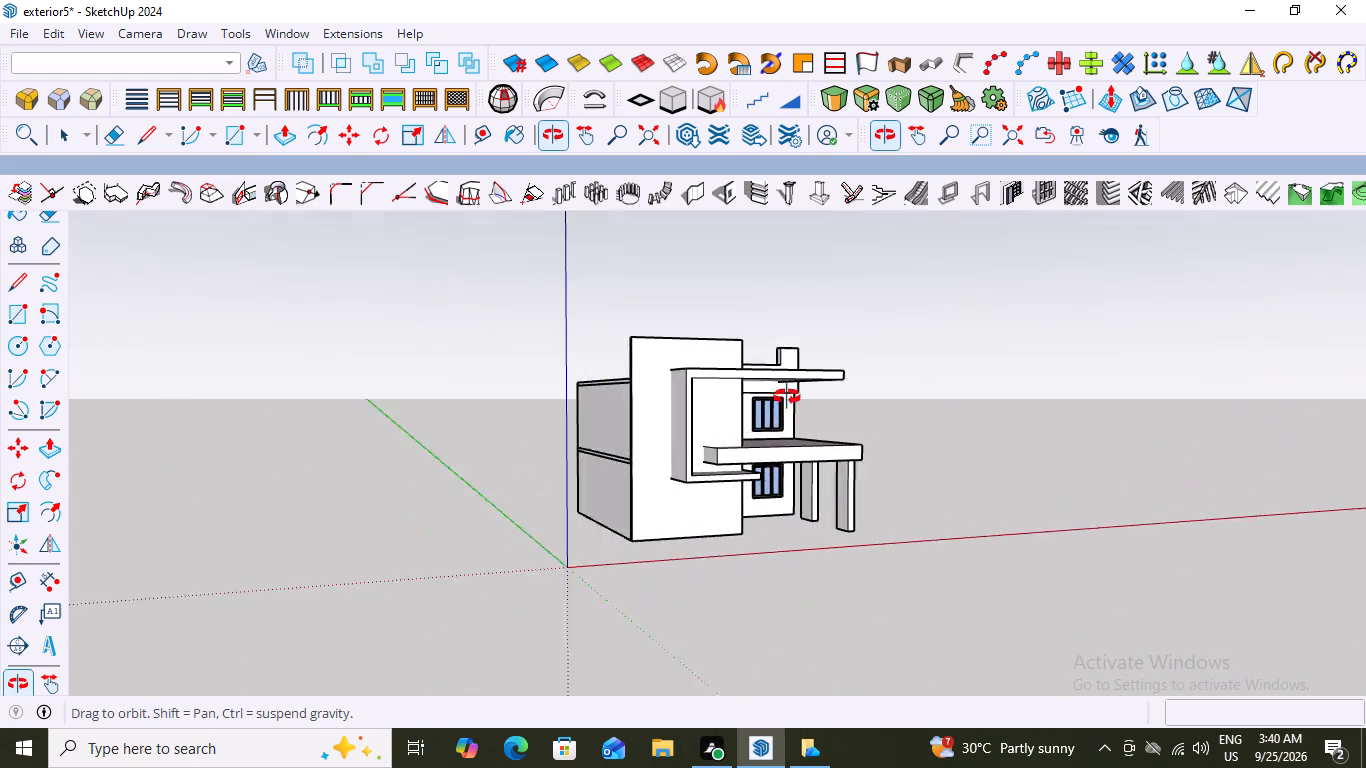
{"action": "middle_click_drag", "start_coordinate": [787, 397], "coordinate": [723, 403]}
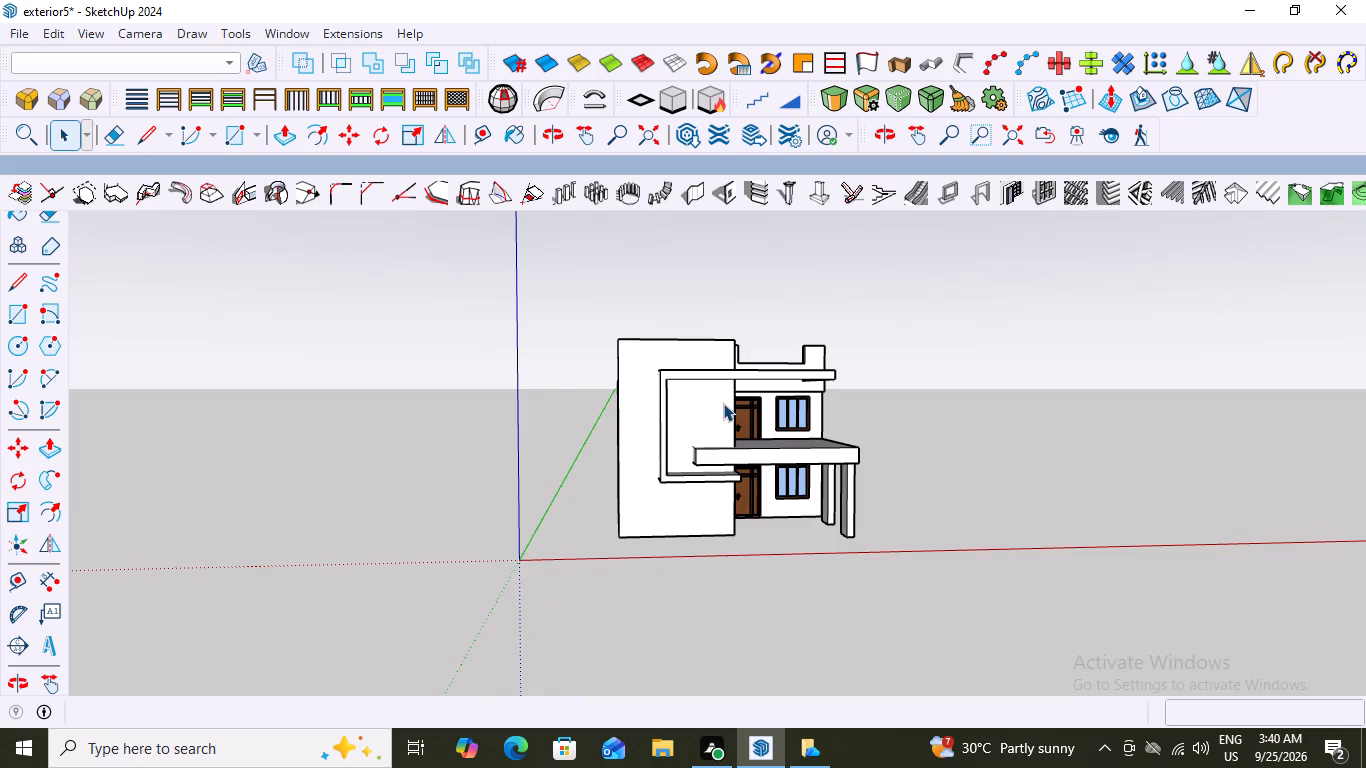
{"action": "scroll", "coordinate": [827, 375], "scroll_direction": "up", "scroll_amount": 4}
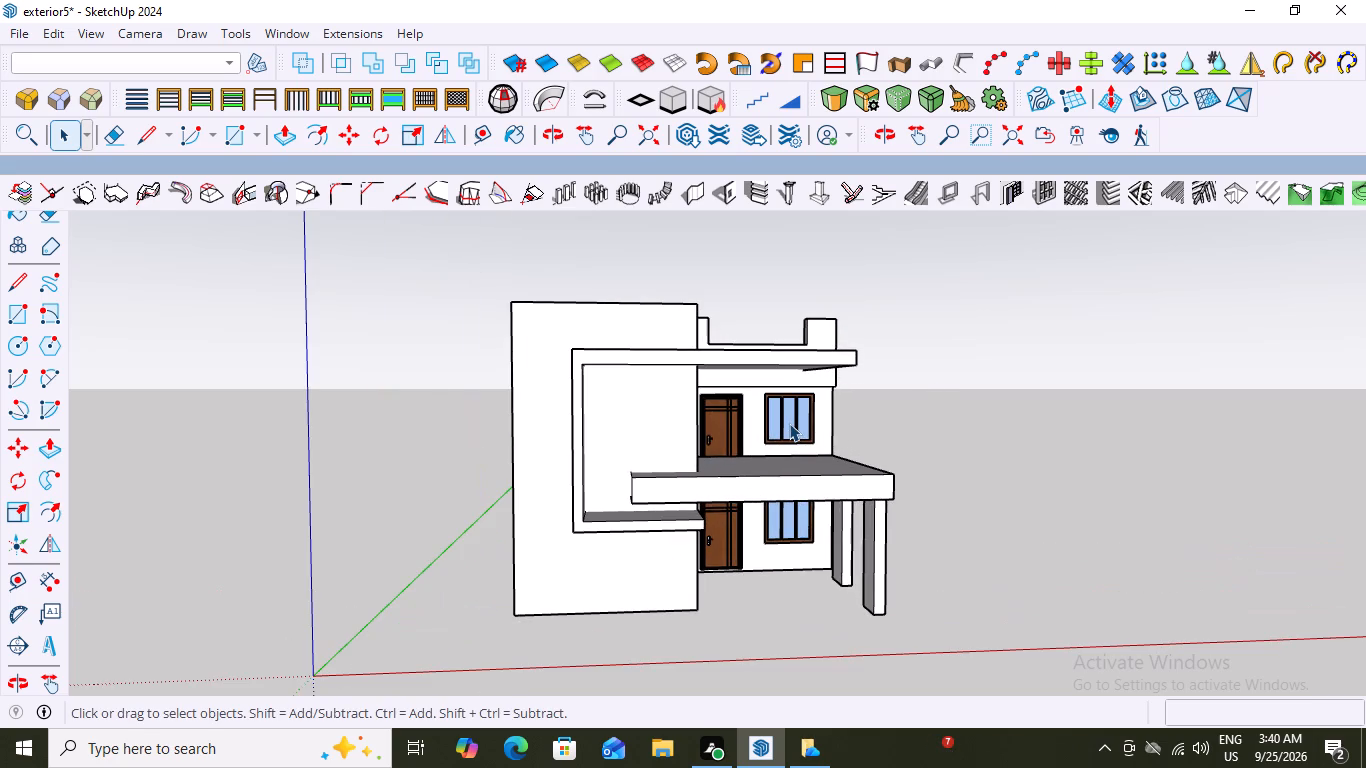
{"action": "scroll", "coordinate": [780, 435], "scroll_direction": "down", "scroll_amount": 4}
{"action": "middle_click_drag", "start_coordinate": [742, 419], "coordinate": [784, 447]}
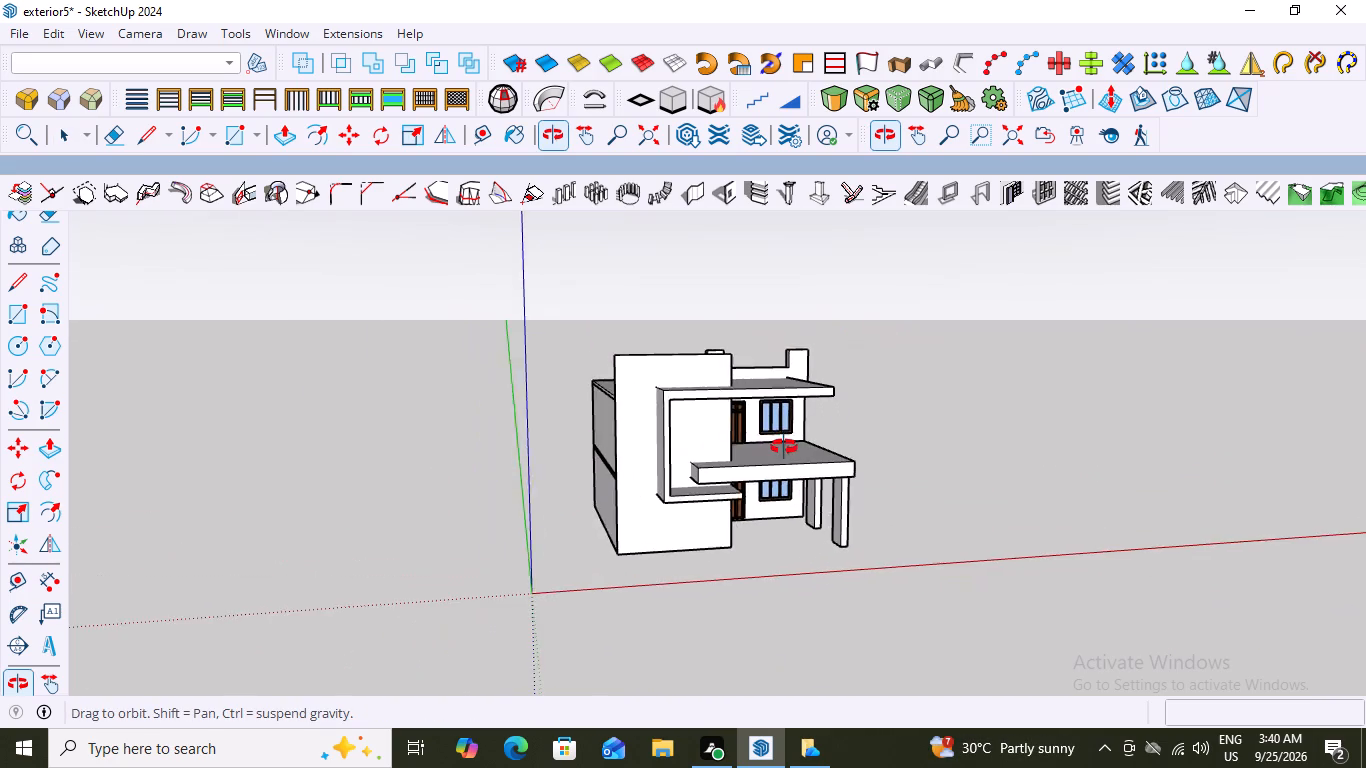
{"action": "middle_click_drag", "start_coordinate": [784, 447], "coordinate": [746, 400]}
{"action": "scroll", "coordinate": [746, 400], "scroll_direction": "up", "scroll_amount": 1}
{"action": "middle_click_drag", "start_coordinate": [732, 383], "coordinate": [738, 399]}
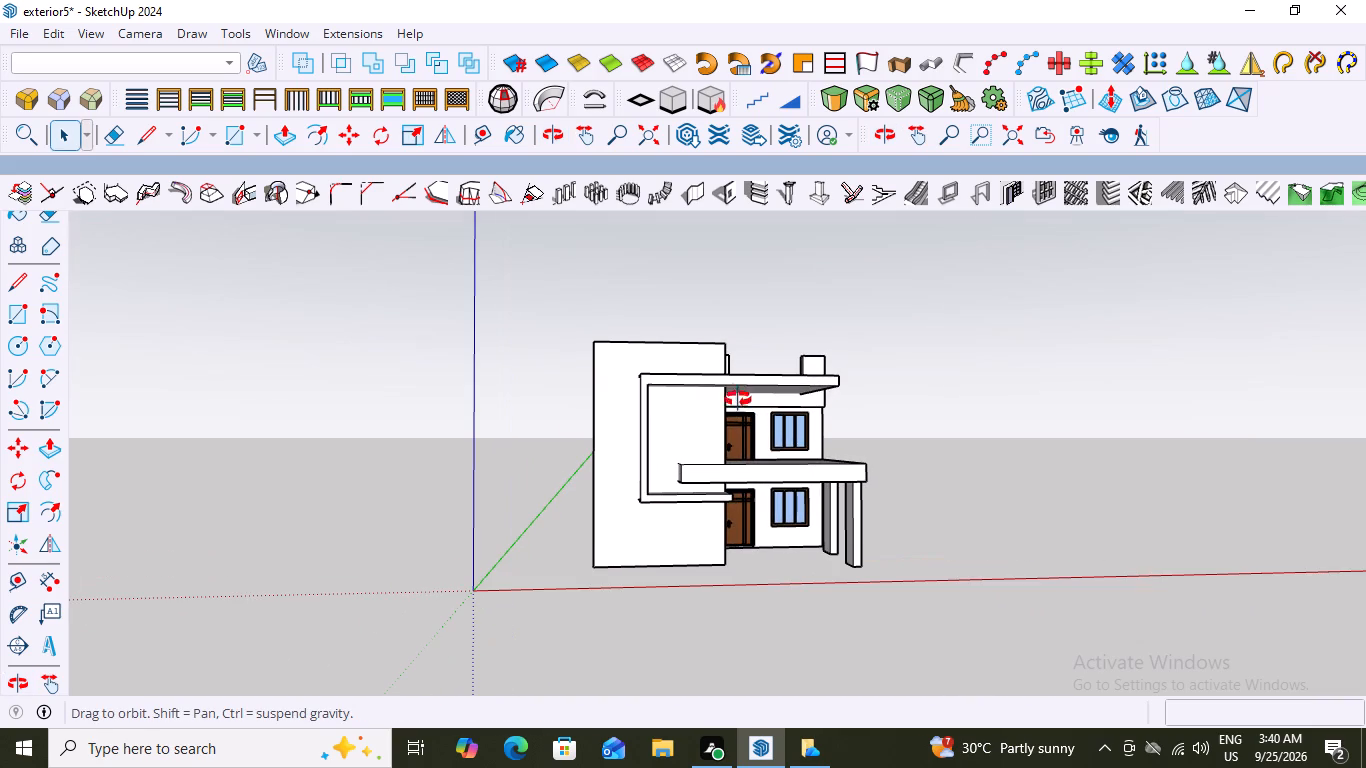
{"action": "middle_click_drag", "start_coordinate": [738, 399], "coordinate": [743, 431]}
{"action": "scroll", "coordinate": [743, 431], "scroll_direction": "up", "scroll_amount": 6}
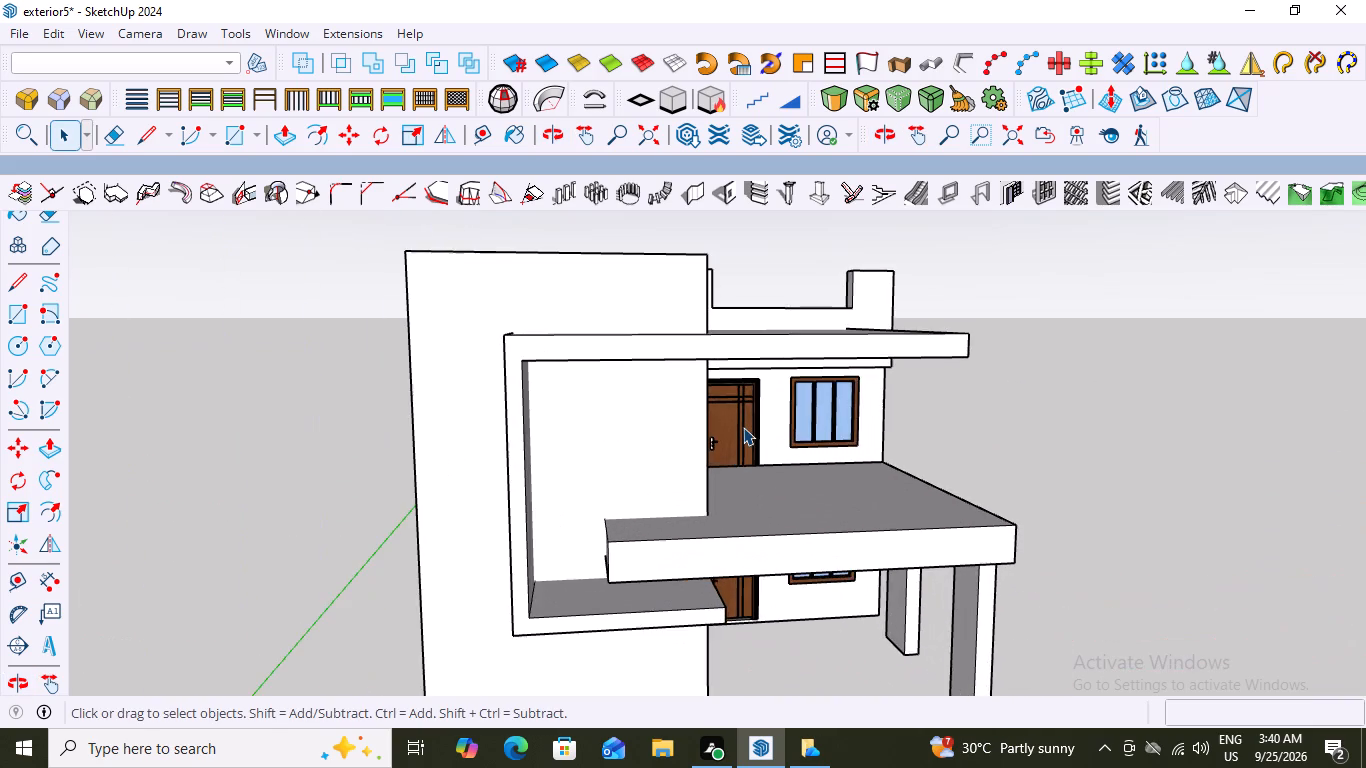
Examine the whole house from the front, side, rear corner, above and below, checking how the wall panel, frame and slabs fit together.
{"action": "scroll", "coordinate": [743, 427], "scroll_direction": "down", "scroll_amount": 6}
{"action": "middle_click_drag", "start_coordinate": [759, 423], "coordinate": [730, 426]}
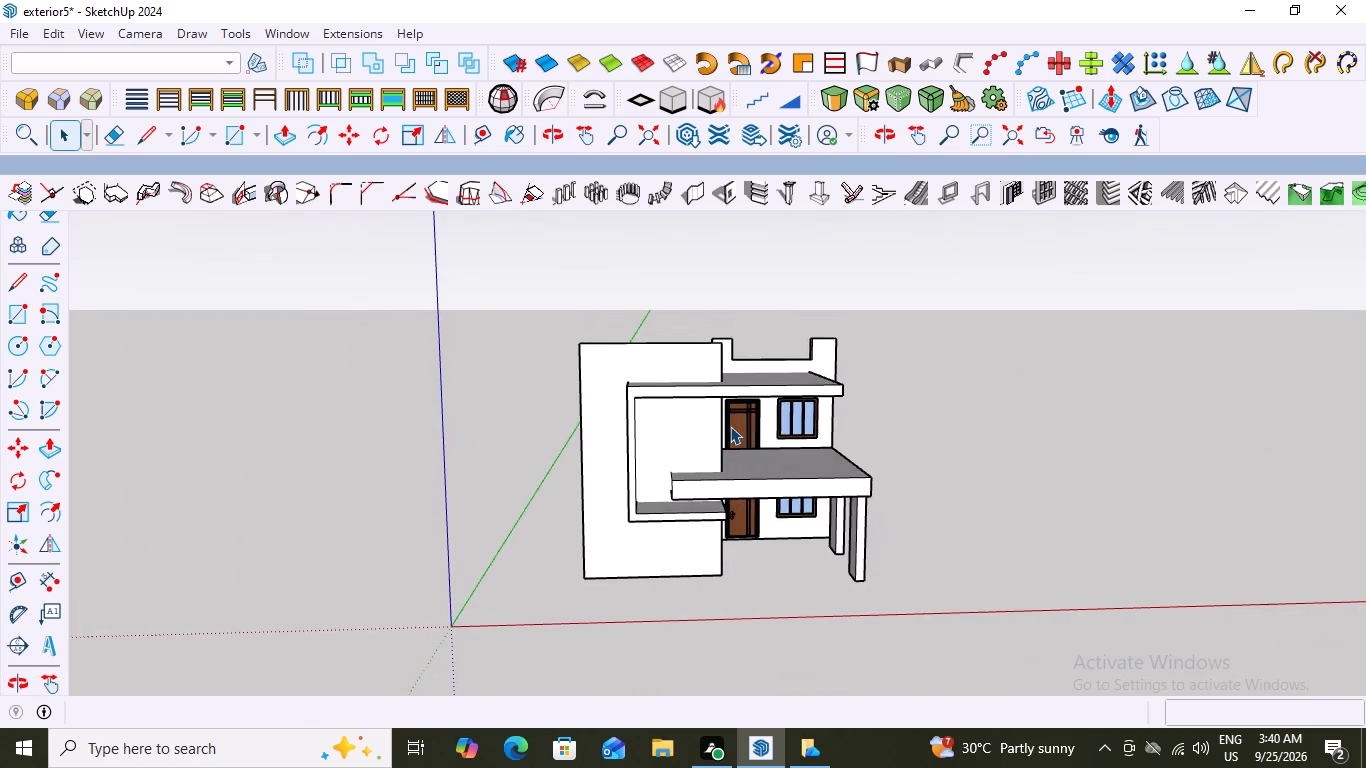
{"action": "middle_click_drag", "start_coordinate": [783, 391], "coordinate": [1253, 473]}
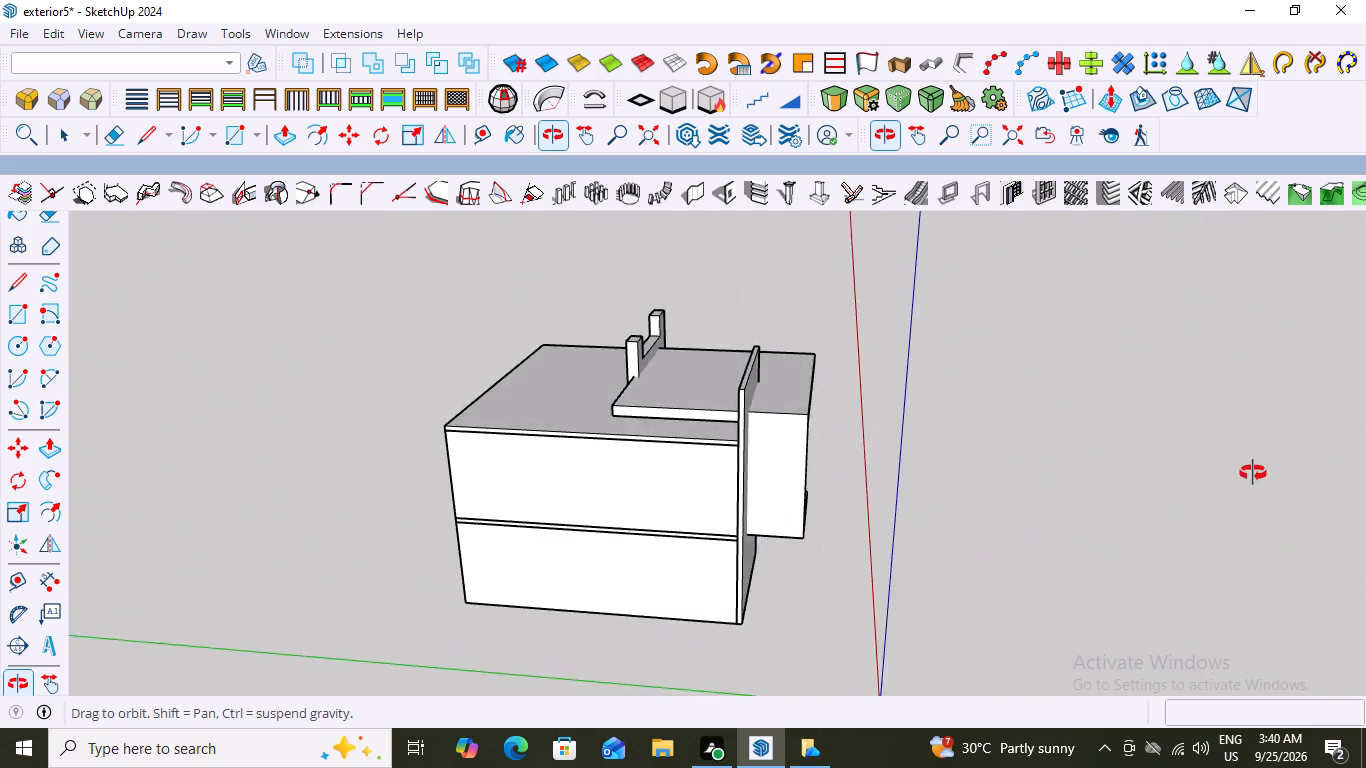
{"action": "middle_click_drag", "start_coordinate": [1253, 473], "coordinate": [566, 398]}
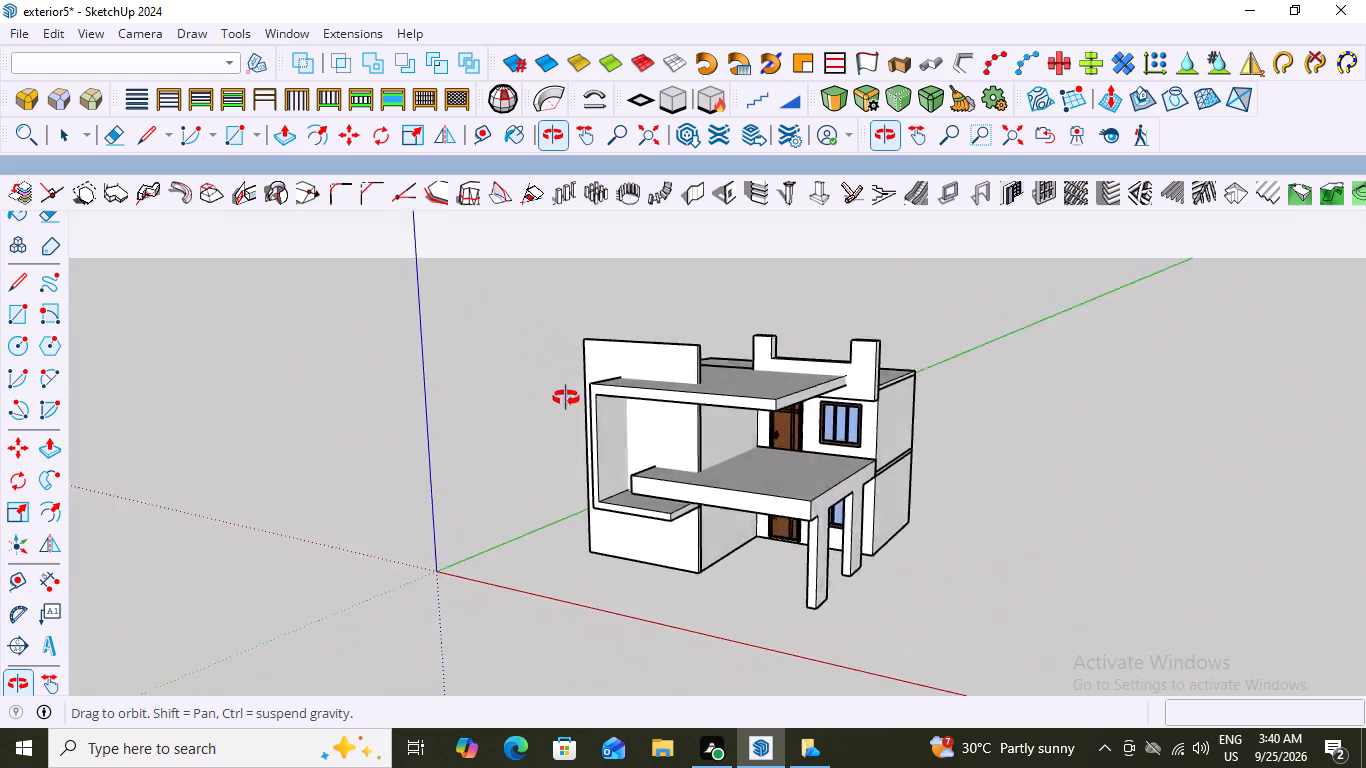
{"action": "middle_click_drag", "start_coordinate": [566, 398], "coordinate": [415, 264]}
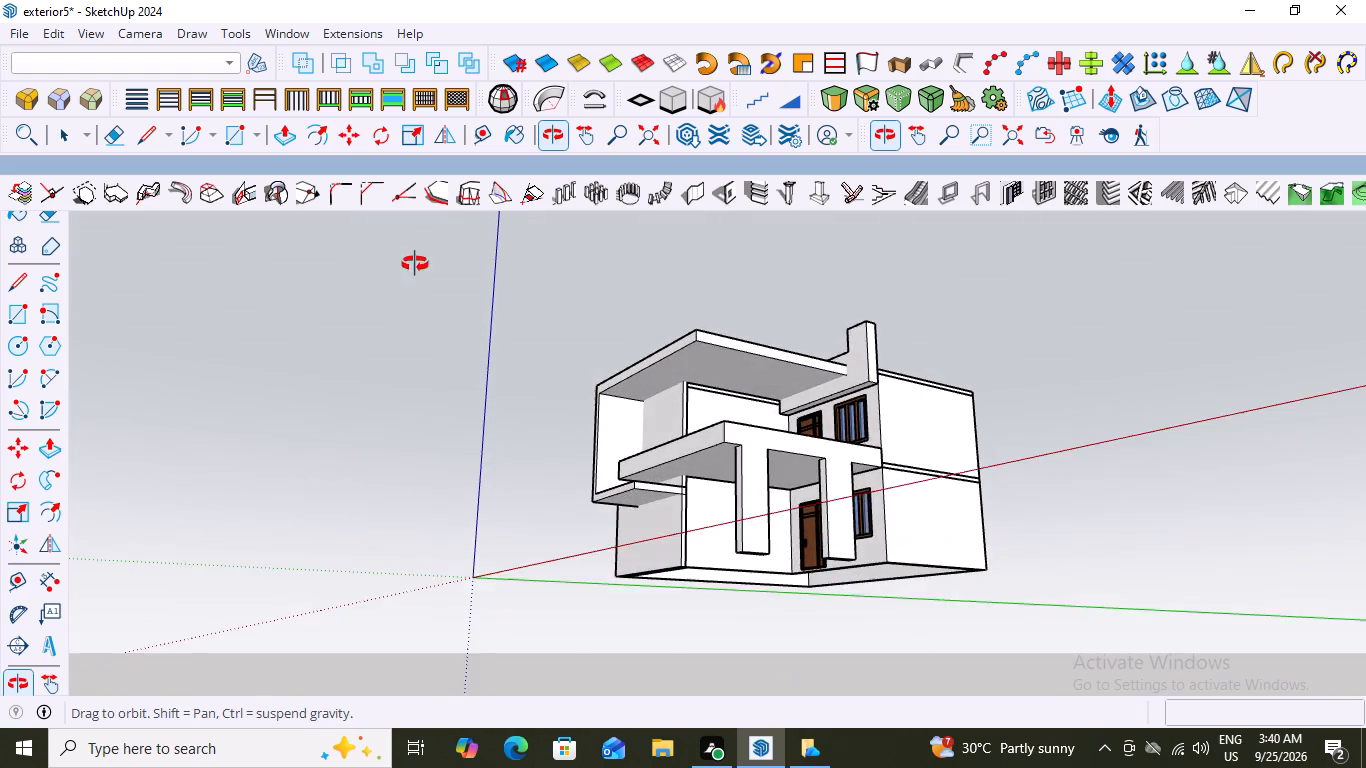
{"action": "middle_click_drag", "start_coordinate": [415, 264], "coordinate": [1187, 537]}
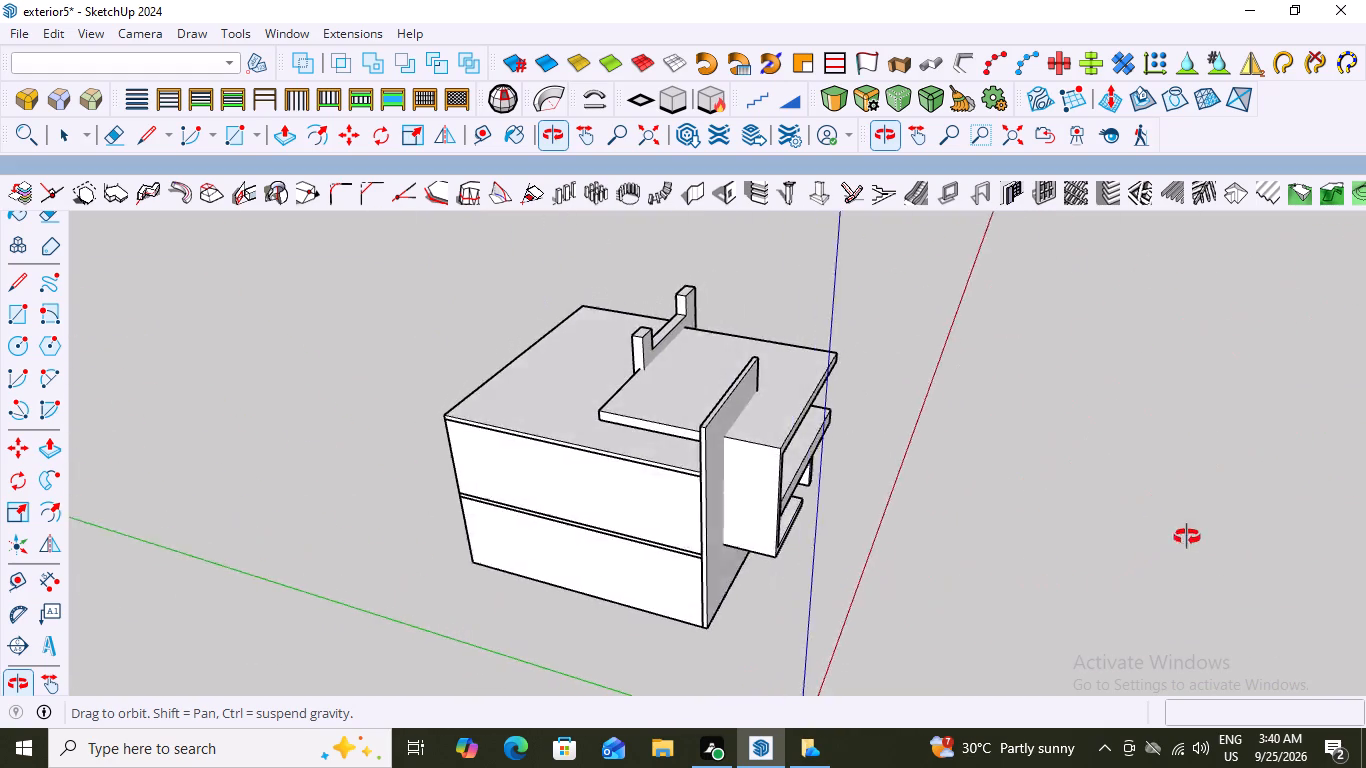
{"action": "middle_click_drag", "start_coordinate": [1187, 537], "coordinate": [967, 511]}
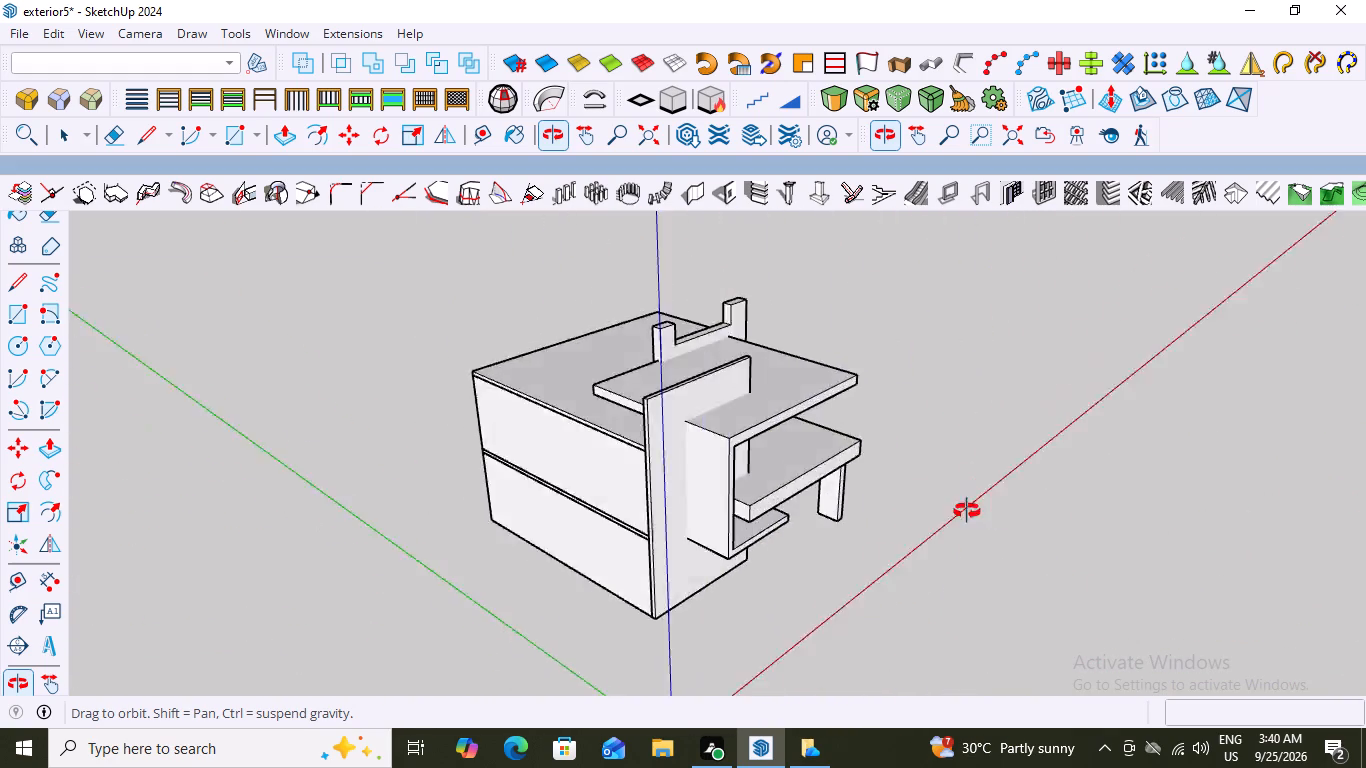
{"action": "middle_click_drag", "start_coordinate": [967, 511], "coordinate": [756, 364]}
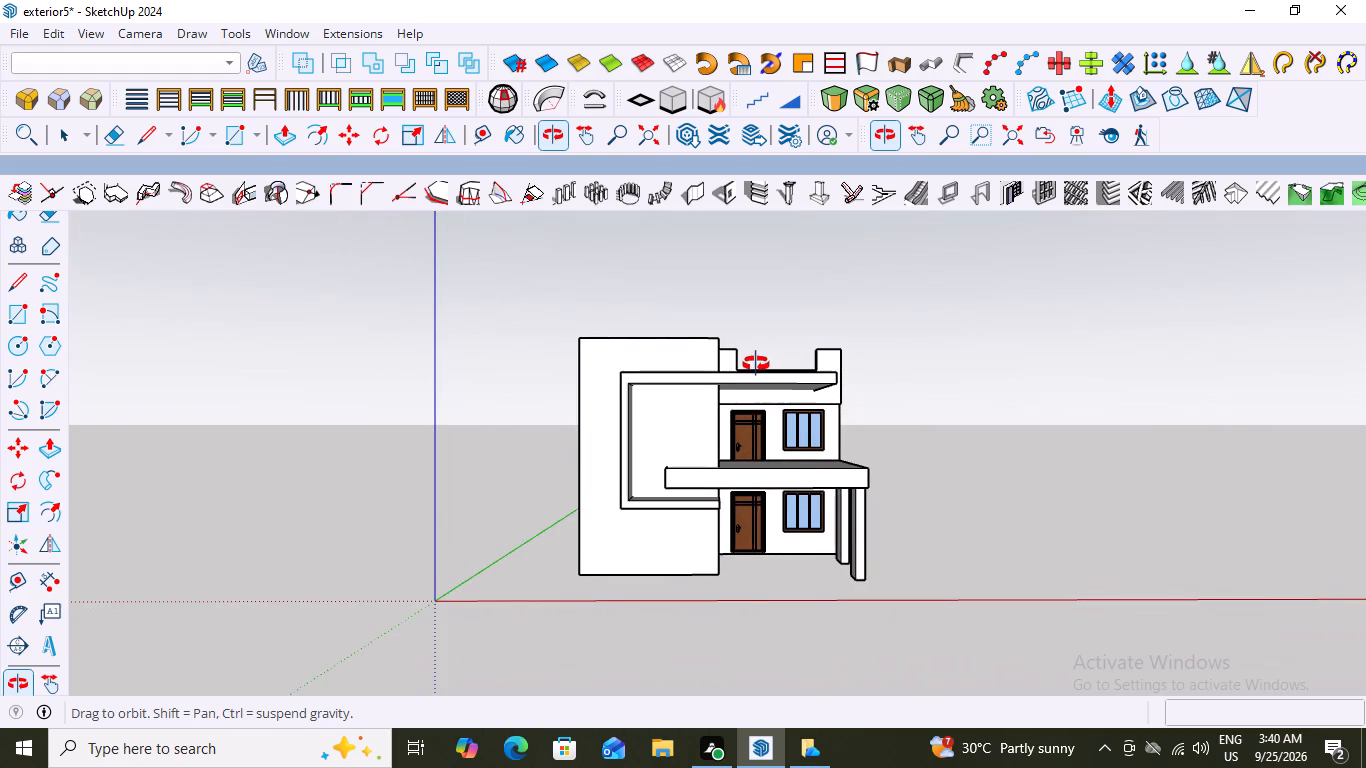
{"action": "middle_click_drag", "start_coordinate": [756, 364], "coordinate": [762, 369]}
{"action": "scroll", "coordinate": [727, 398], "scroll_direction": "up", "scroll_amount": 3}
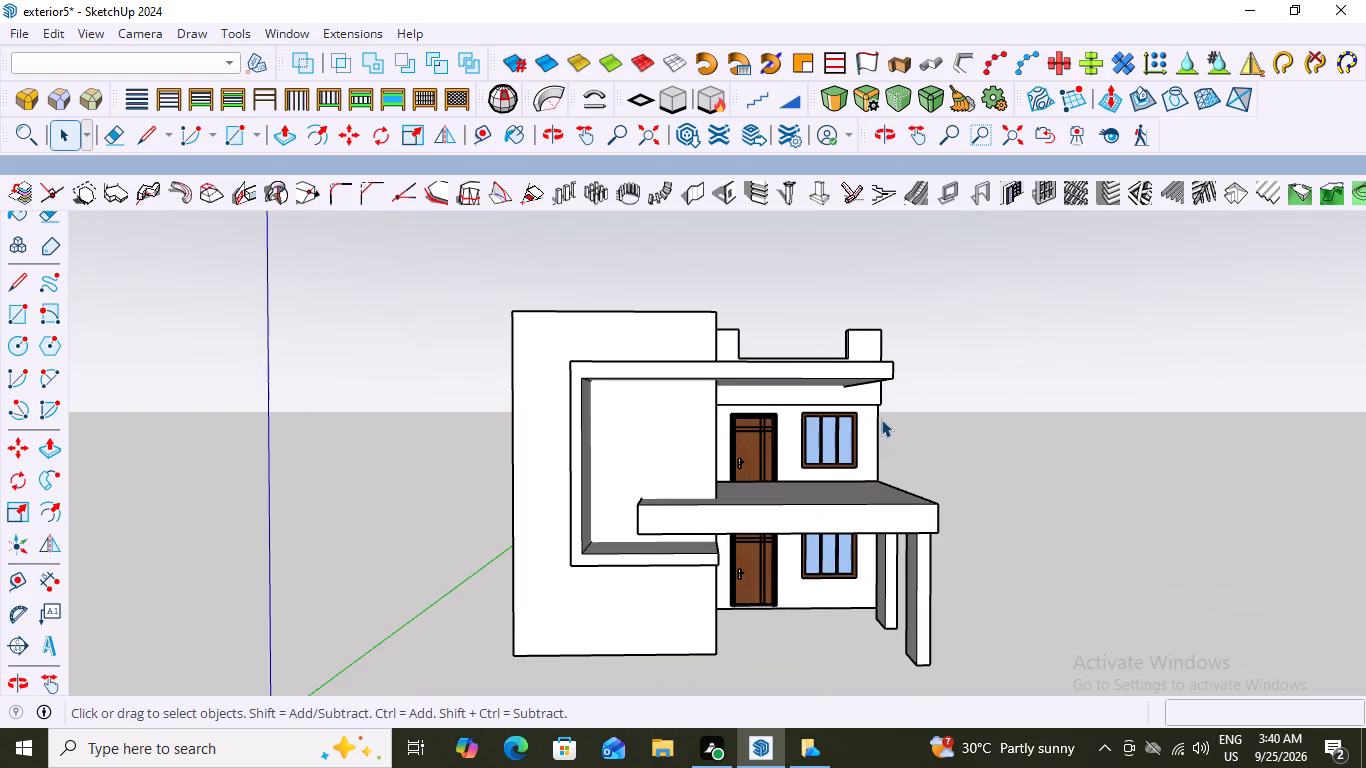
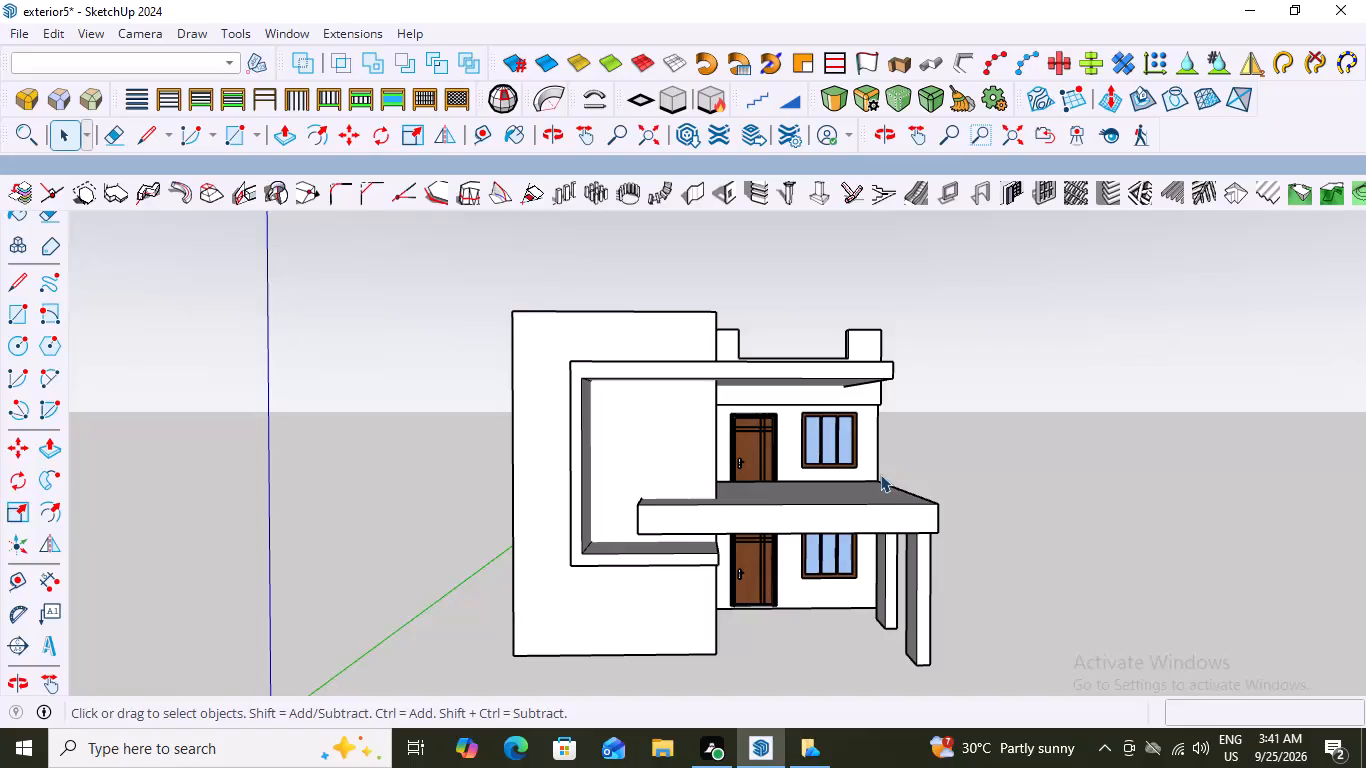
Examine the front elevation, checking the tall wall panel area enclosed by the C-shaped frame.
{"action": "scroll", "coordinate": [879, 460], "scroll_direction": "down", "scroll_amount": 3}
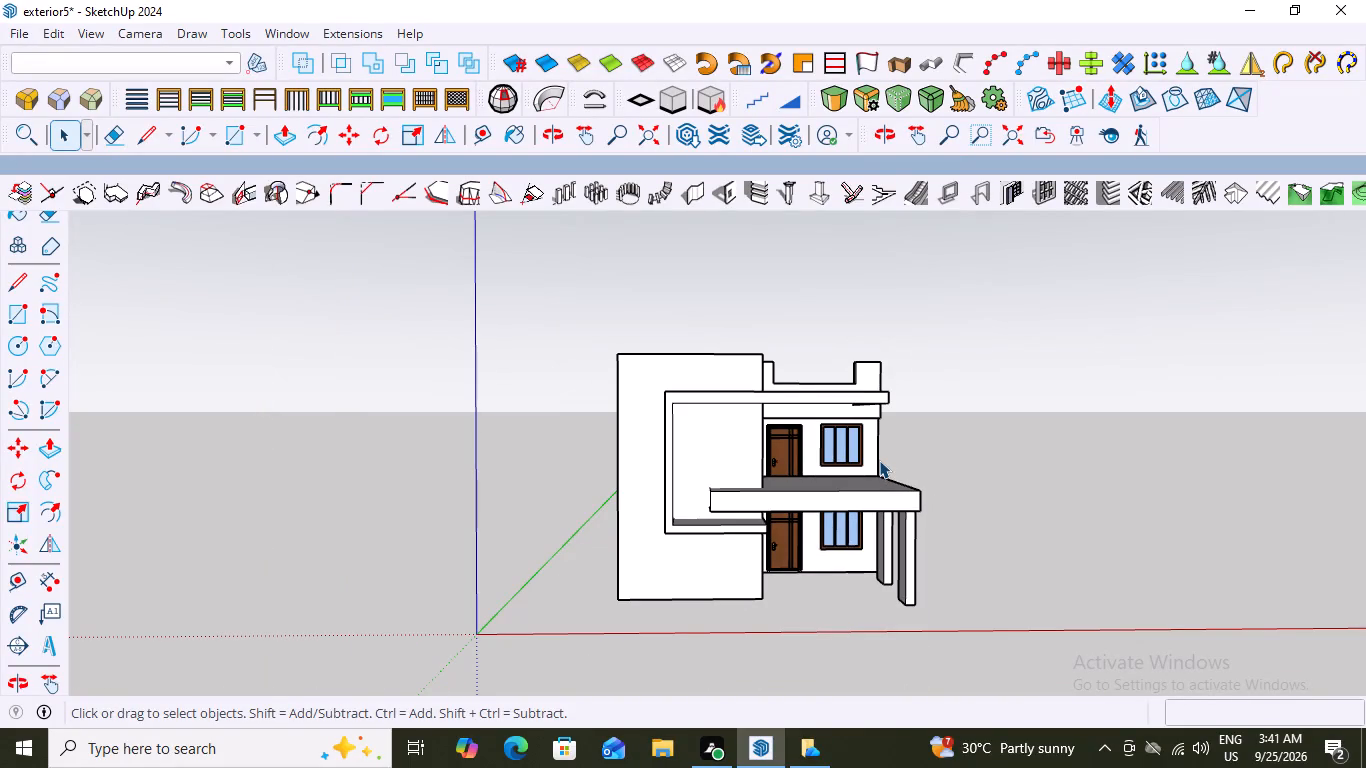
{"action": "scroll", "coordinate": [879, 460], "scroll_direction": "up", "scroll_amount": 1}
{"action": "scroll", "coordinate": [879, 460], "scroll_direction": "down", "scroll_amount": 2}
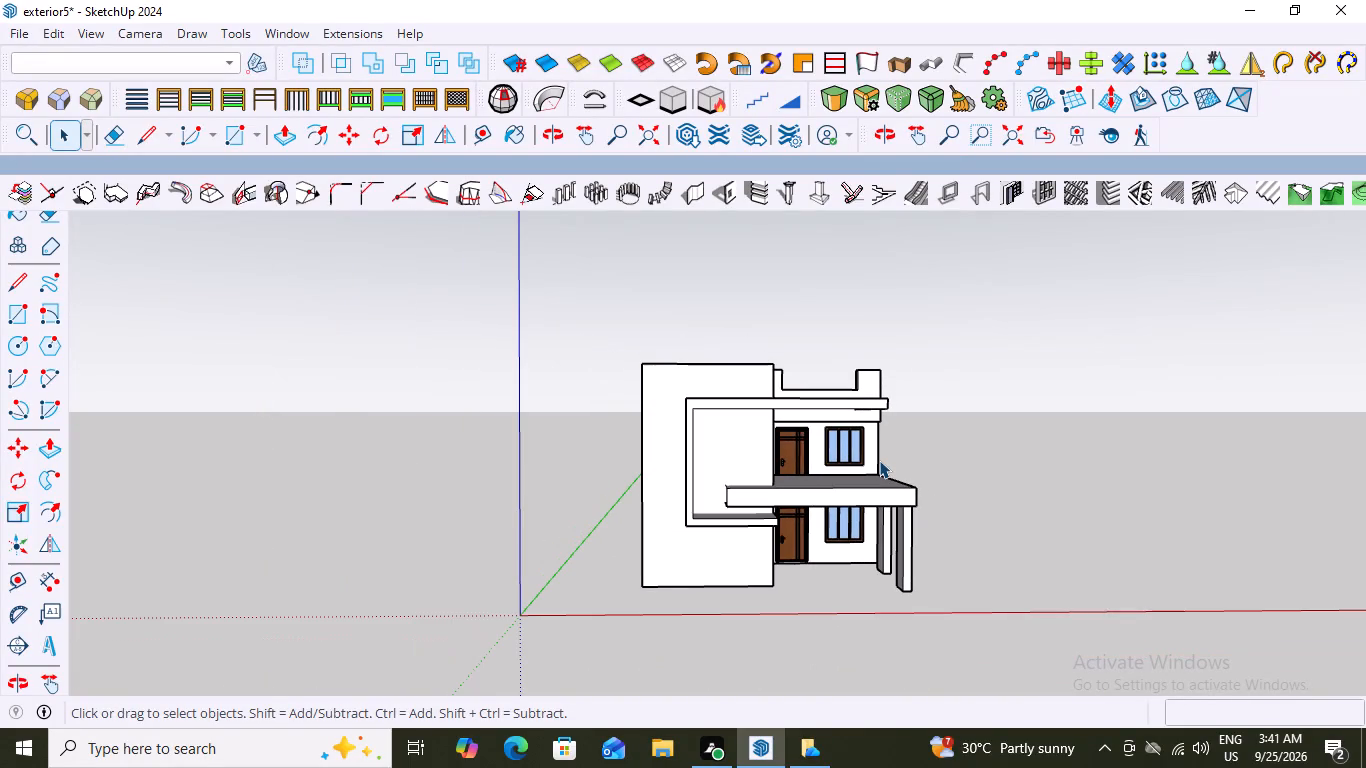
{"action": "scroll", "coordinate": [1106, 530], "scroll_direction": "up", "scroll_amount": 2}
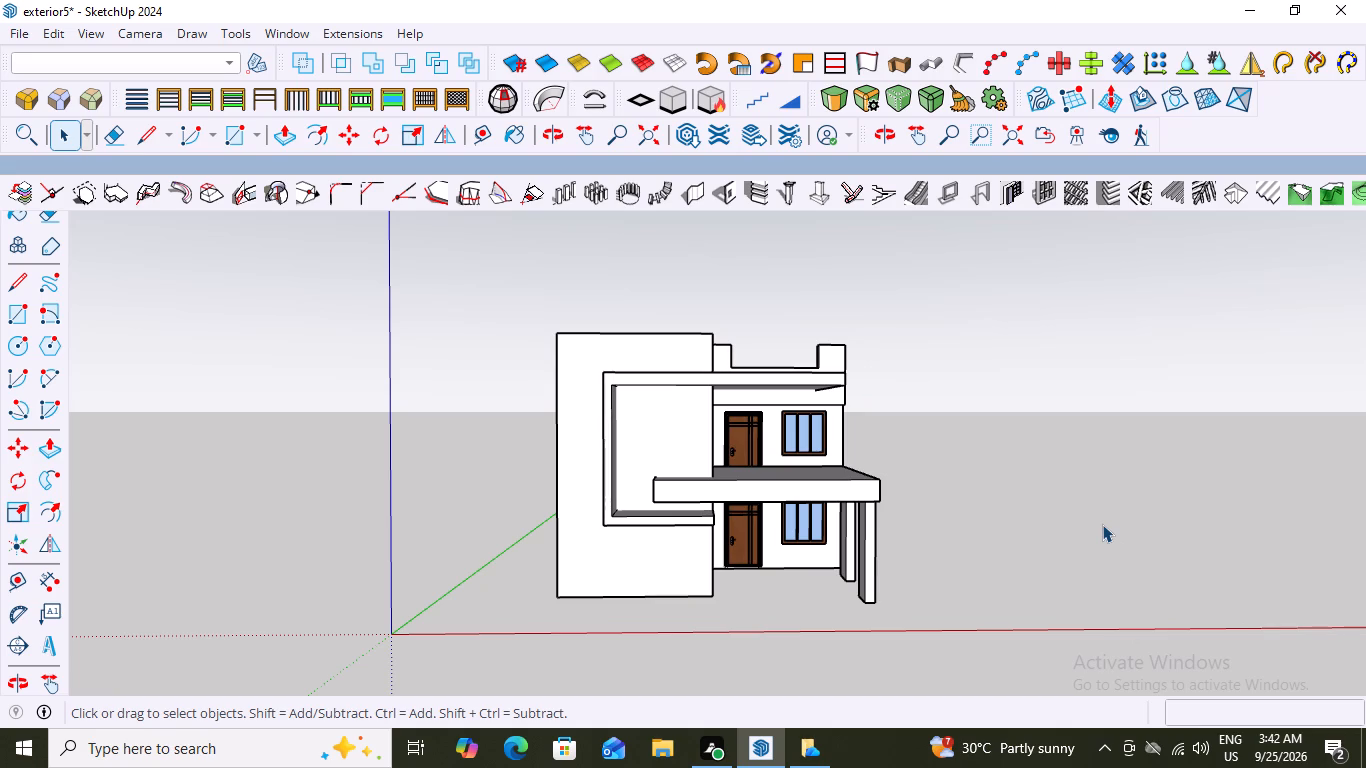
{"action": "scroll", "coordinate": [1102, 524], "scroll_direction": "up", "scroll_amount": 1}
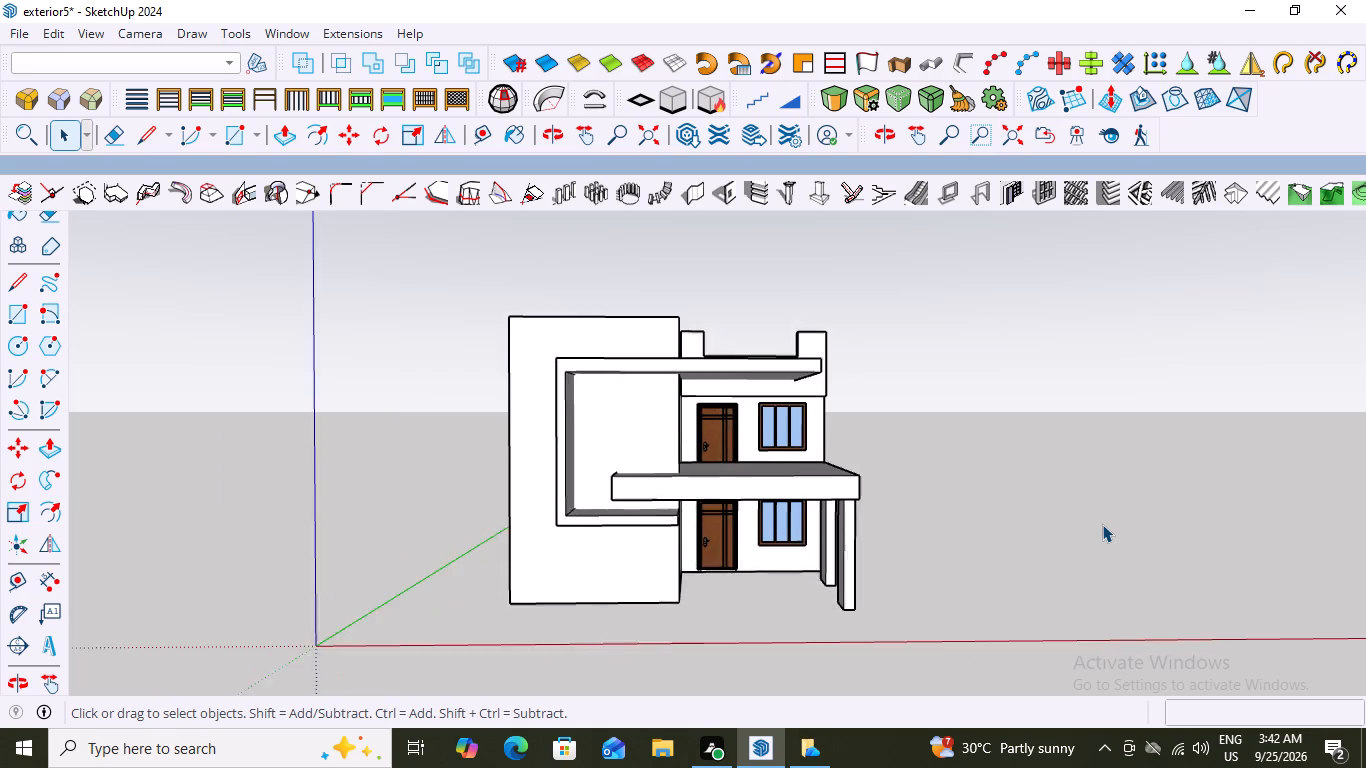
{"action": "scroll", "coordinate": [1102, 524], "scroll_direction": "up", "scroll_amount": 1}
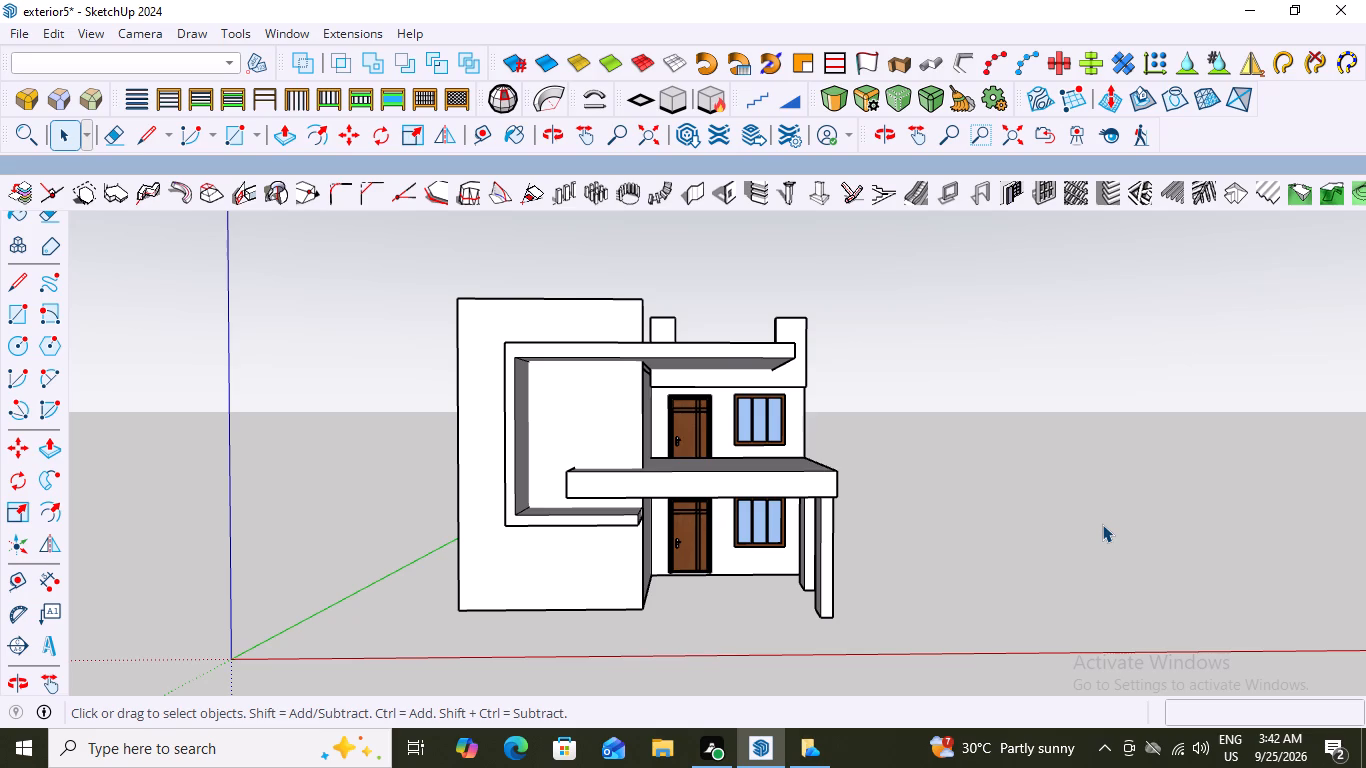
{"action": "scroll", "coordinate": [1102, 524], "scroll_direction": "down", "scroll_amount": 3}
{"action": "scroll", "coordinate": [734, 509], "scroll_direction": "up", "scroll_amount": 1}
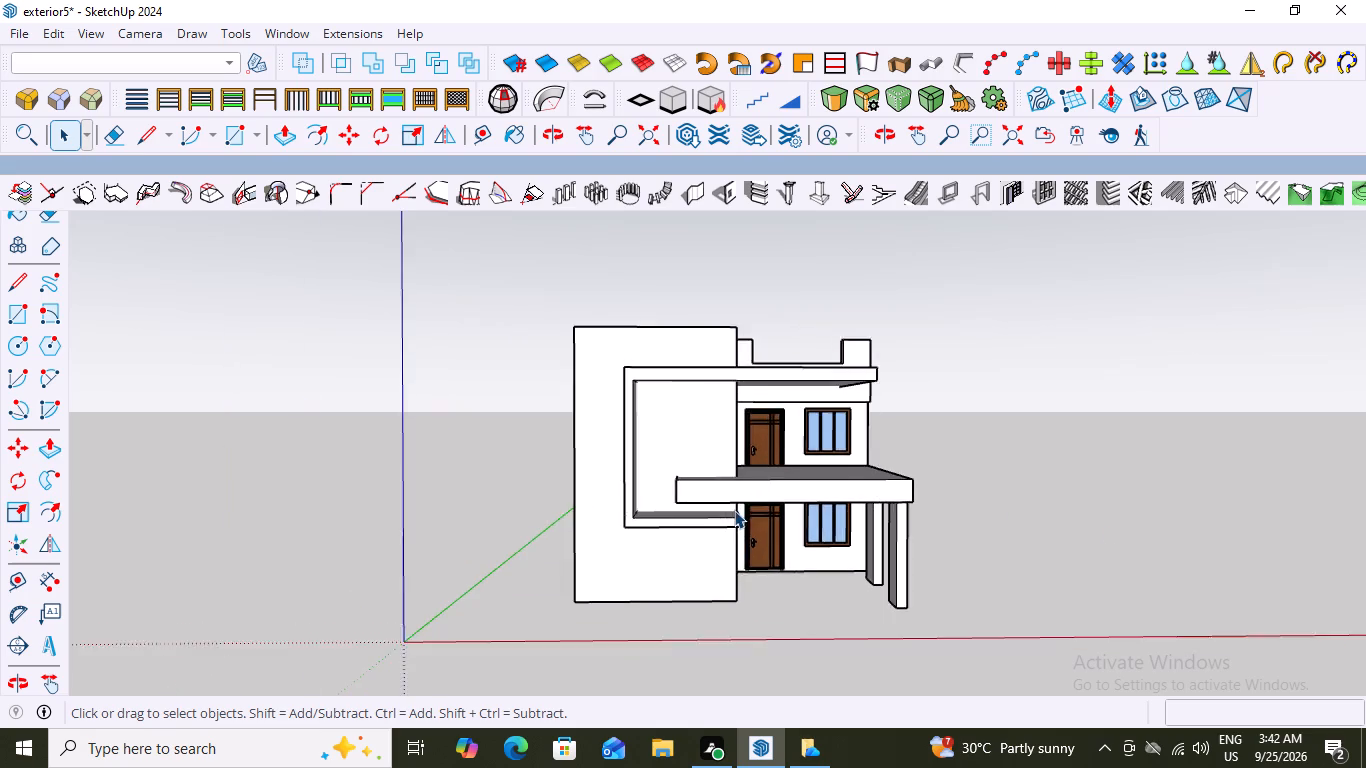
{"action": "scroll", "coordinate": [734, 510], "scroll_direction": "up", "scroll_amount": 4}
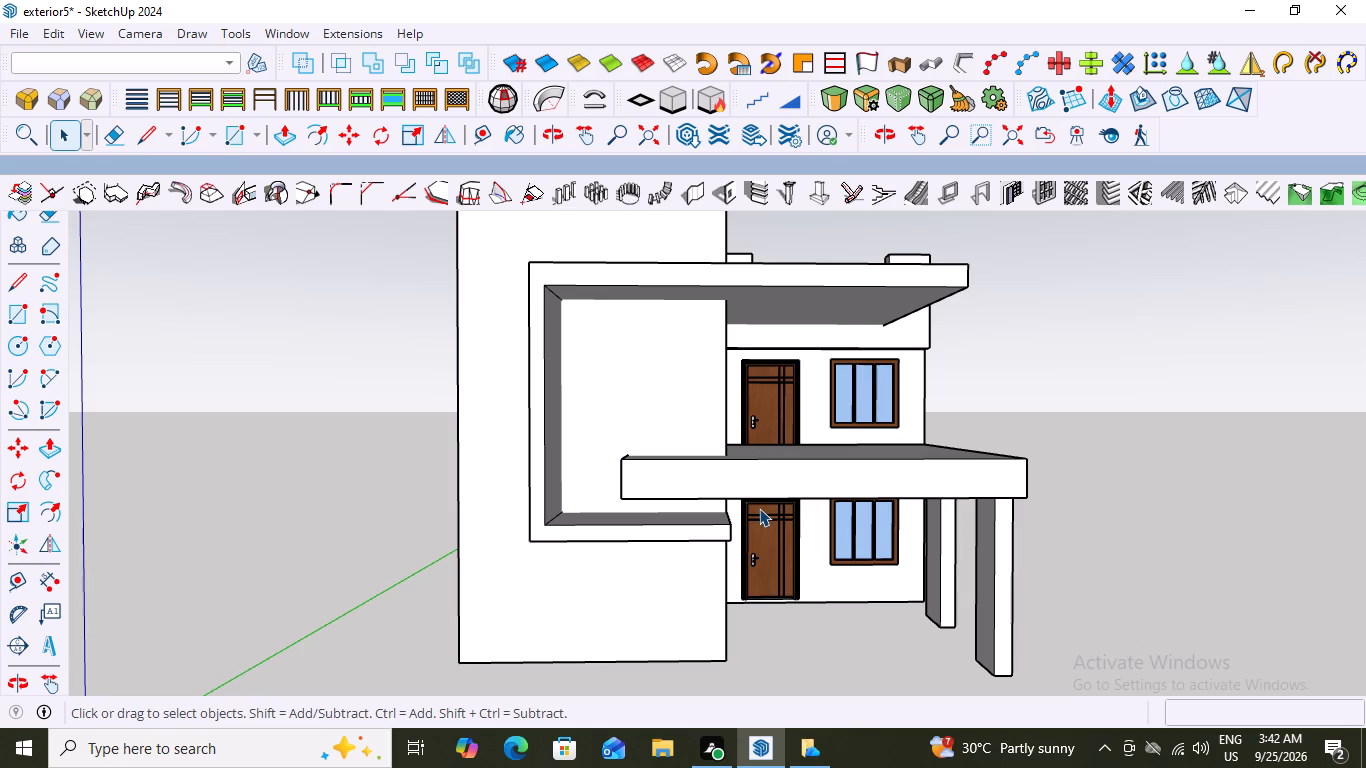
{"action": "scroll", "coordinate": [759, 508], "scroll_direction": "down", "scroll_amount": 3}
{"action": "scroll", "coordinate": [657, 423], "scroll_direction": "up", "scroll_amount": 3}
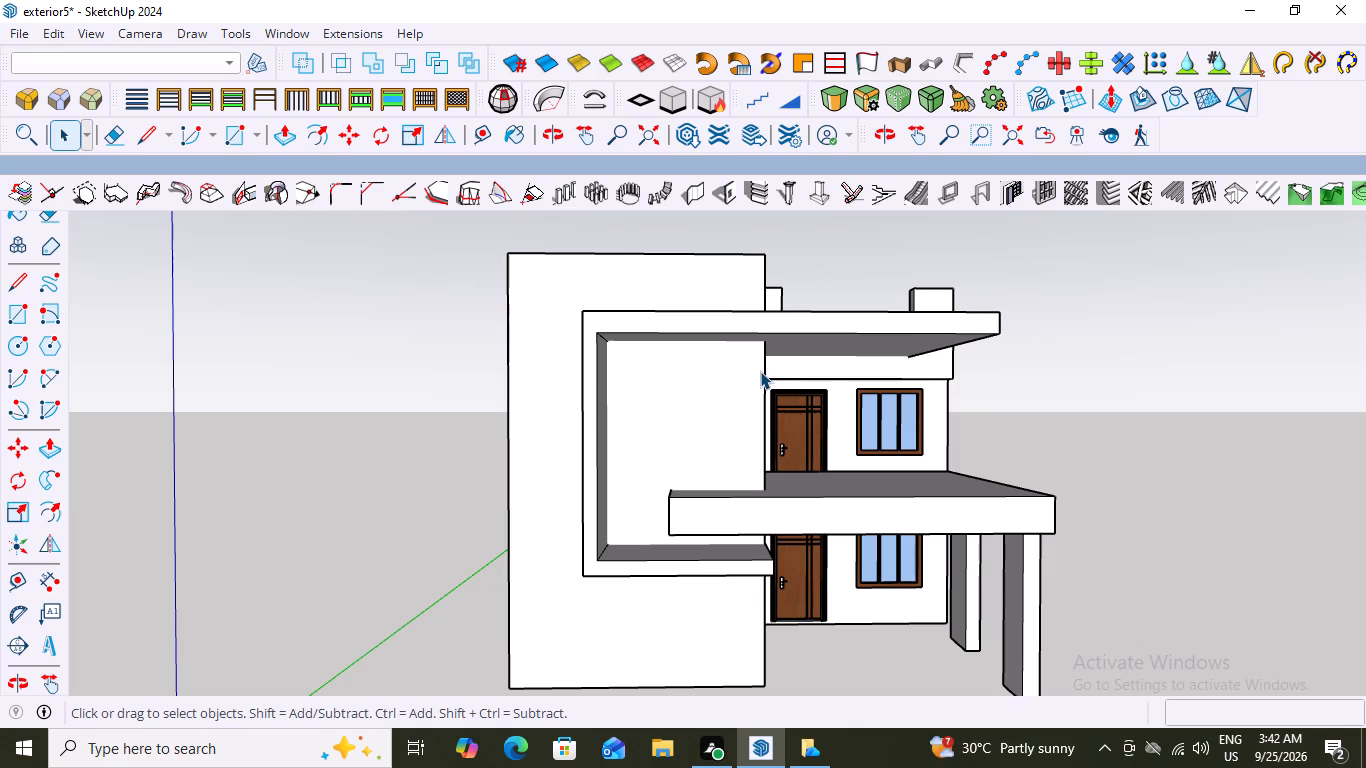
Draw a rectangle about 9' 6" by 21' on the tall wall panel, from the C-frame's inner upper corner to the panel's opposite bottom corner.
{"action": "scroll", "coordinate": [635, 366], "scroll_direction": "up", "scroll_amount": 2}
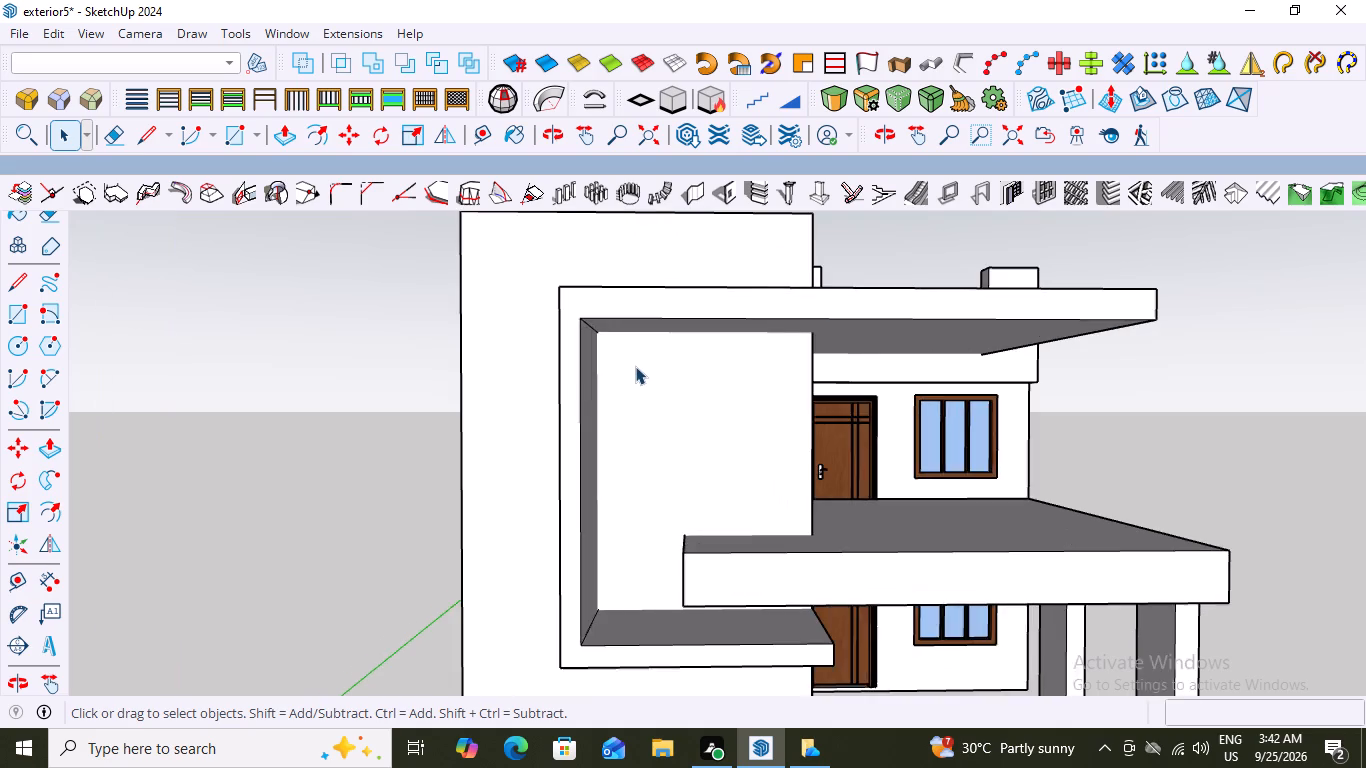
{"action": "scroll", "coordinate": [635, 366], "scroll_direction": "up", "scroll_amount": 9}
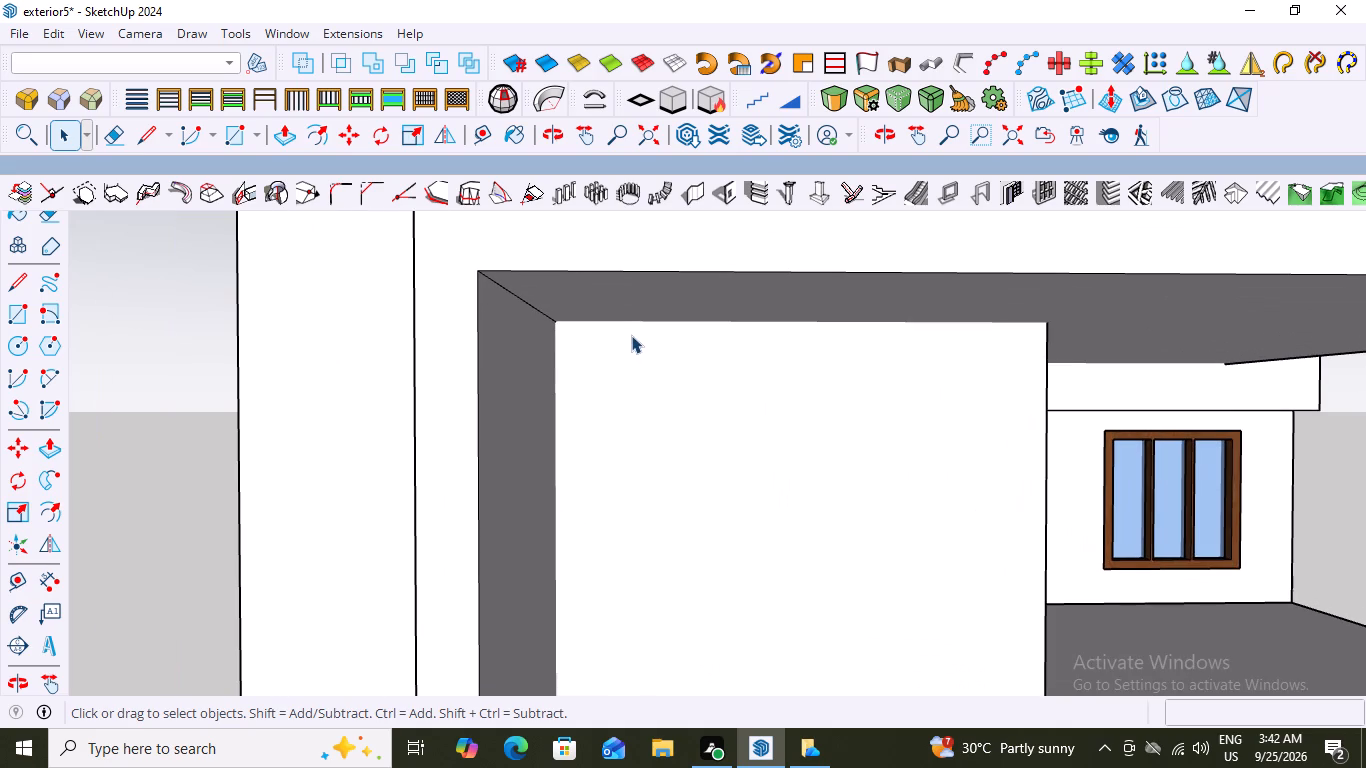
{"action": "key", "text": "r"}
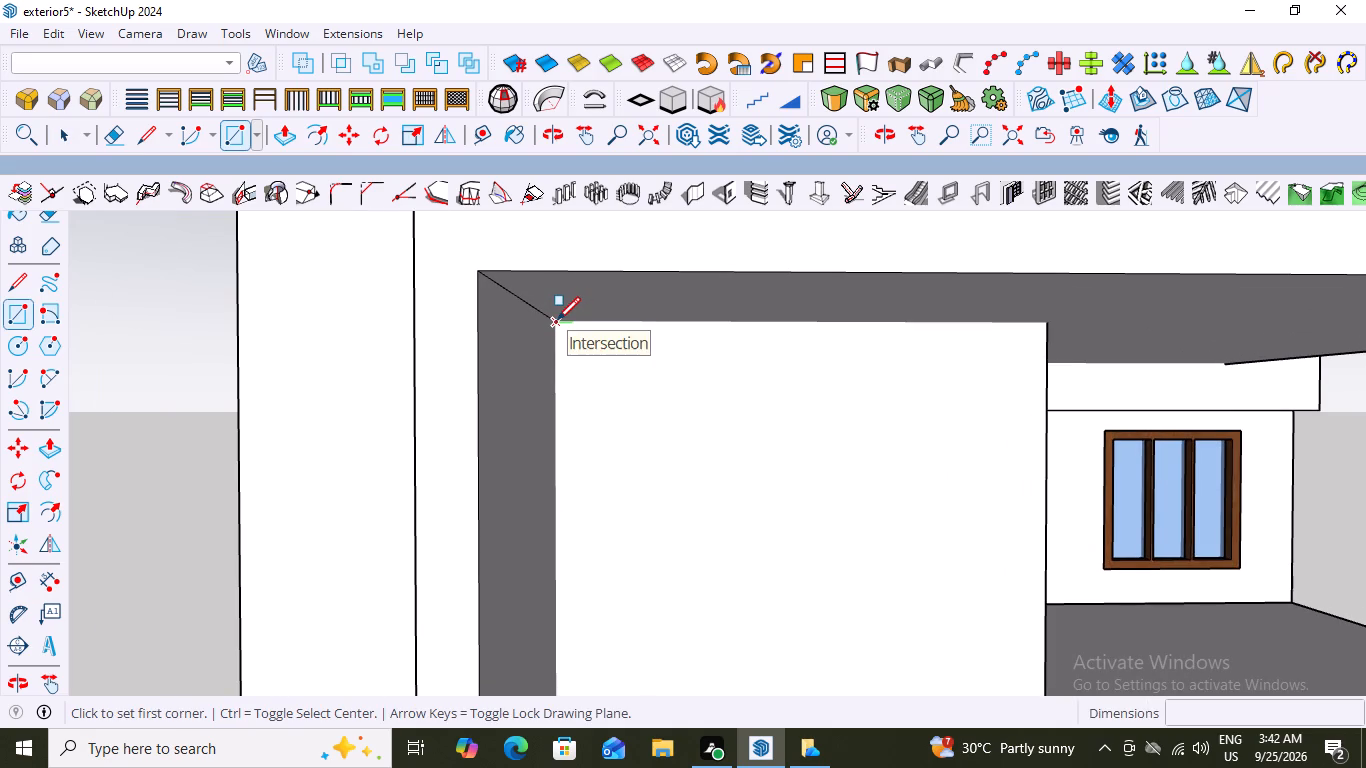
{"action": "left_click", "coordinate": [557, 320]}
{"action": "scroll", "coordinate": [761, 373], "scroll_direction": "down", "scroll_amount": 15}
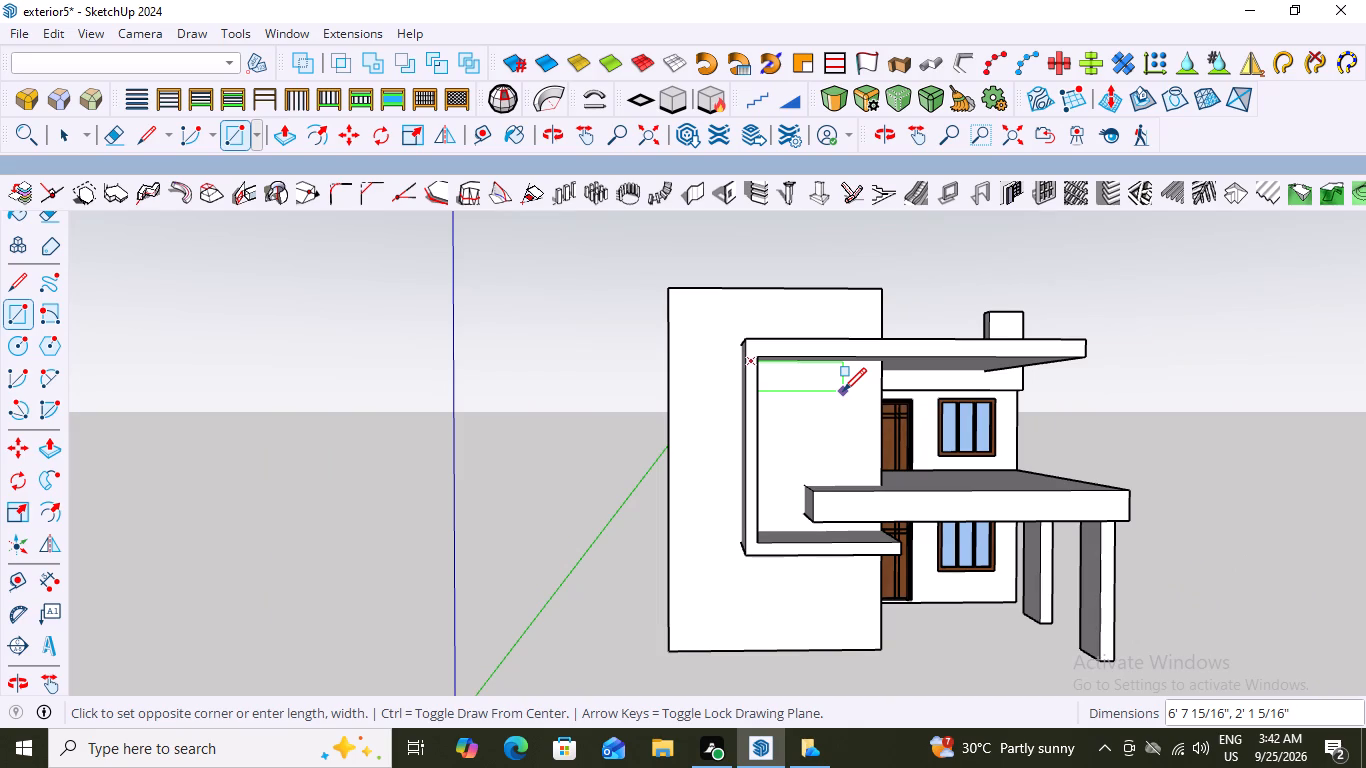
{"action": "left_click", "coordinate": [880, 649]}
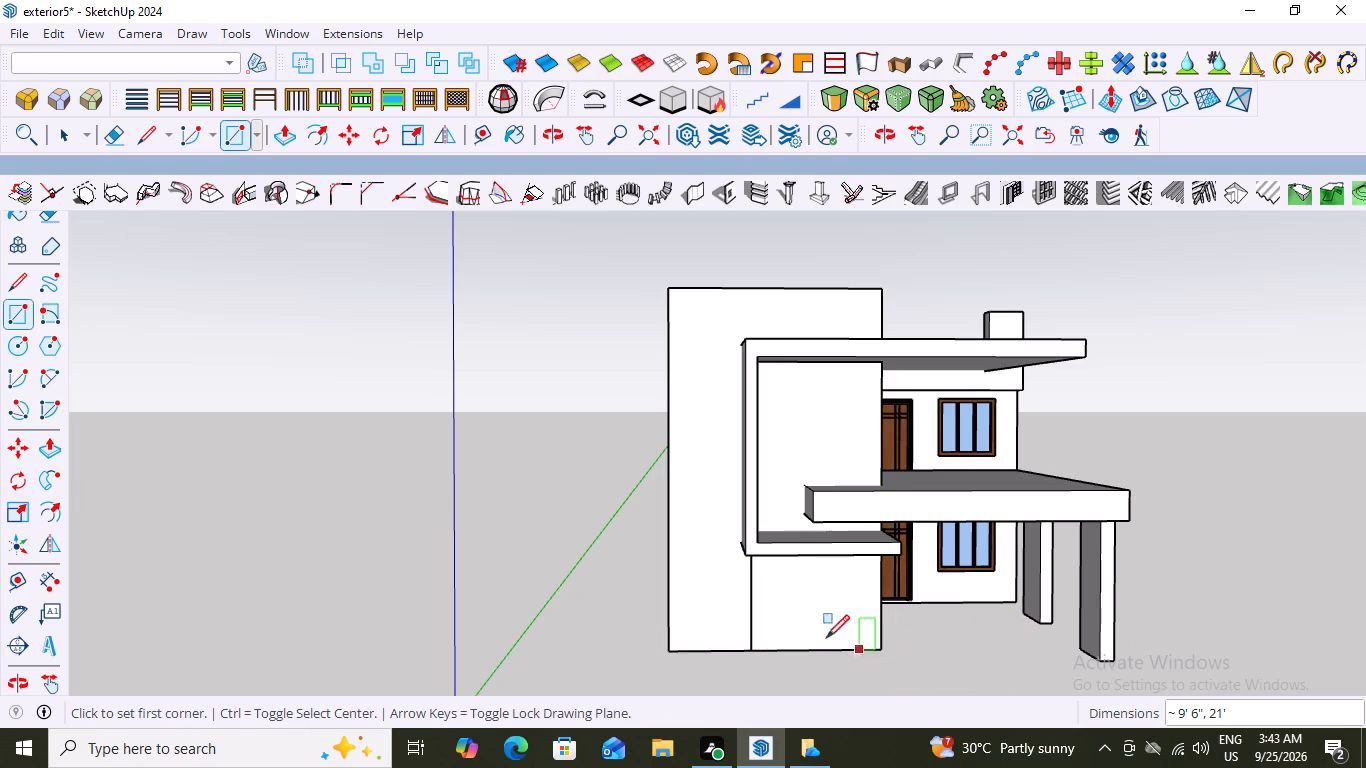
Make a group of the new rectangle's face and edges on the tall wall panel.
{"action": "middle_click", "coordinate": [781, 635]}
{"action": "scroll", "coordinate": [780, 635], "scroll_direction": "down", "scroll_amount": 2}
{"action": "middle_click", "coordinate": [1003, 635]}
{"action": "middle_click_drag", "start_coordinate": [1003, 635], "coordinate": [939, 640]}
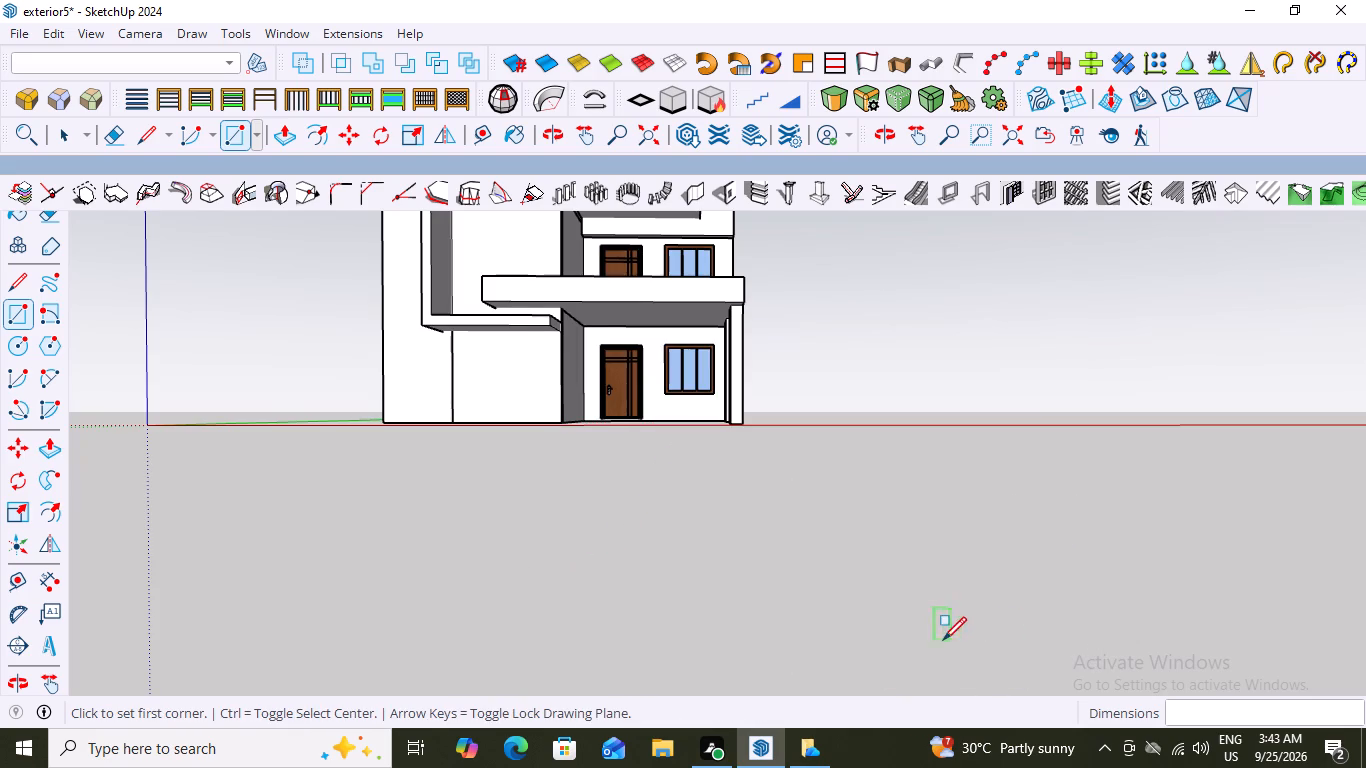
{"action": "scroll", "coordinate": [980, 594], "scroll_direction": "down", "scroll_amount": 3}
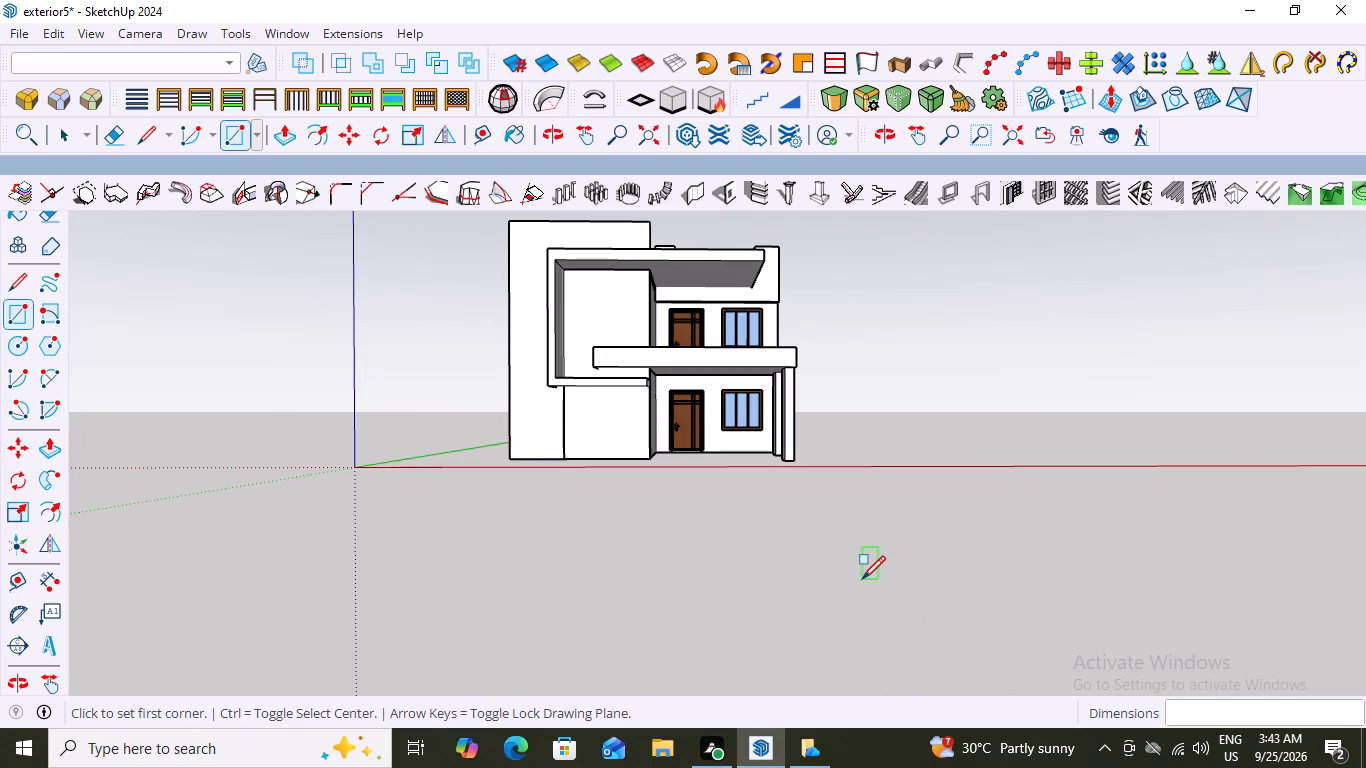
{"action": "scroll", "coordinate": [913, 561], "scroll_direction": "down", "scroll_amount": 3}
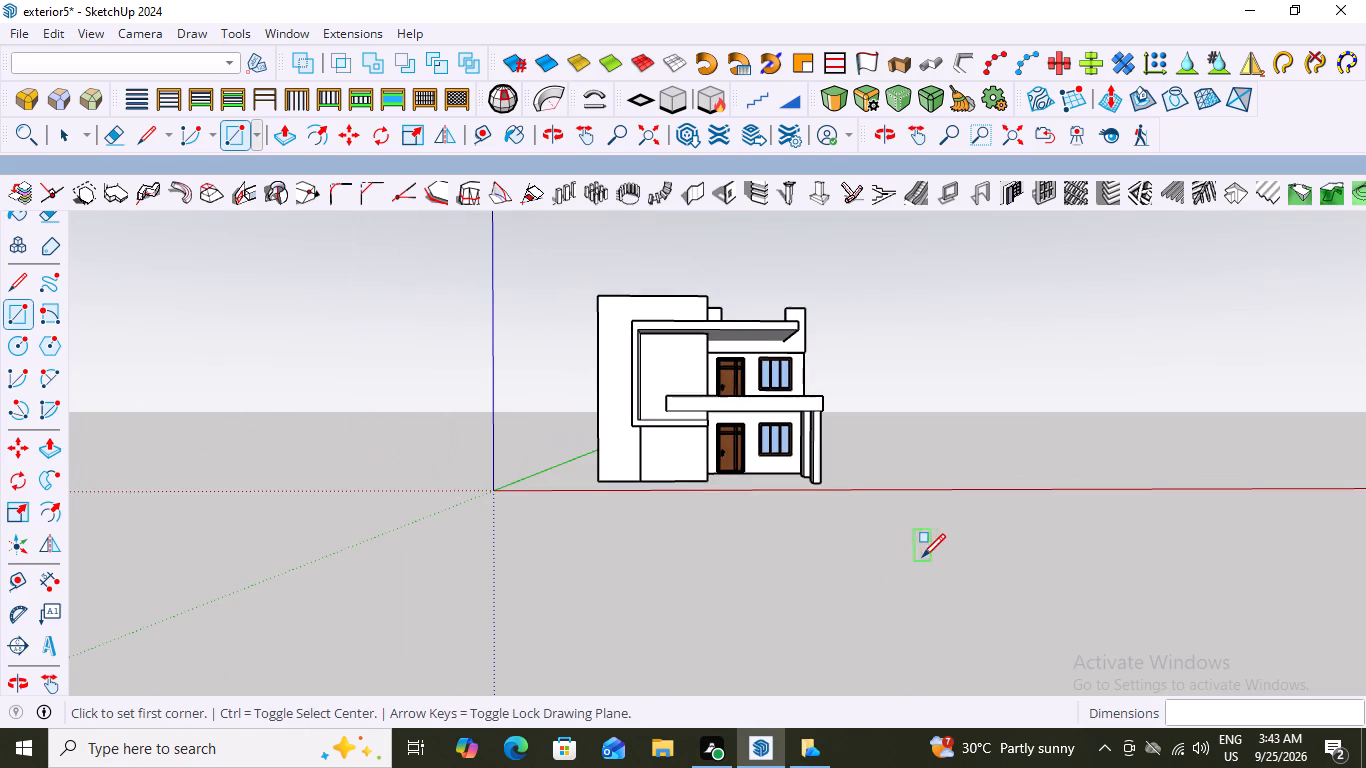
{"action": "middle_click_drag", "start_coordinate": [626, 506], "coordinate": [659, 509]}
{"action": "scroll", "coordinate": [657, 492], "scroll_direction": "up", "scroll_amount": 5}
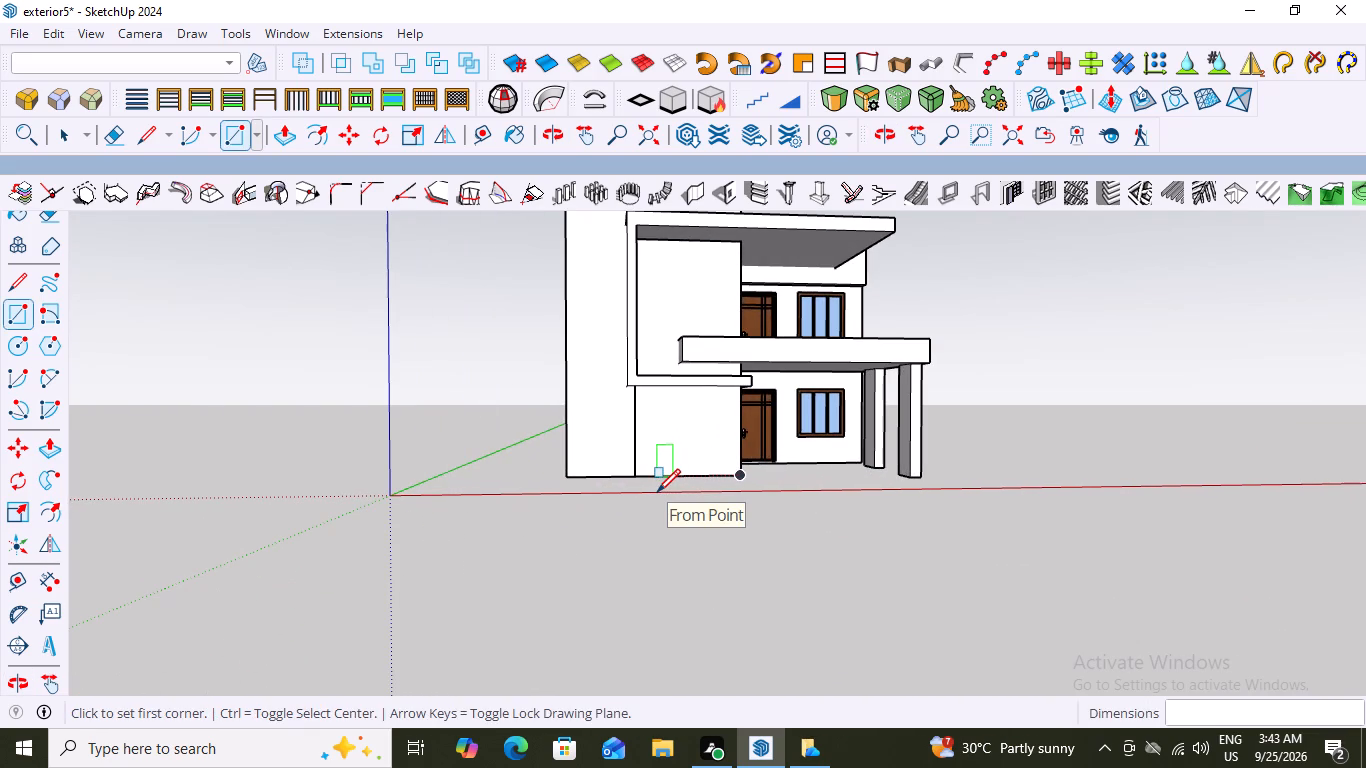
{"action": "scroll", "coordinate": [657, 492], "scroll_direction": "down", "scroll_amount": 5}
{"action": "middle_click_drag", "start_coordinate": [649, 513], "coordinate": [624, 537]}
{"action": "scroll", "coordinate": [624, 537], "scroll_direction": "up", "scroll_amount": 2}
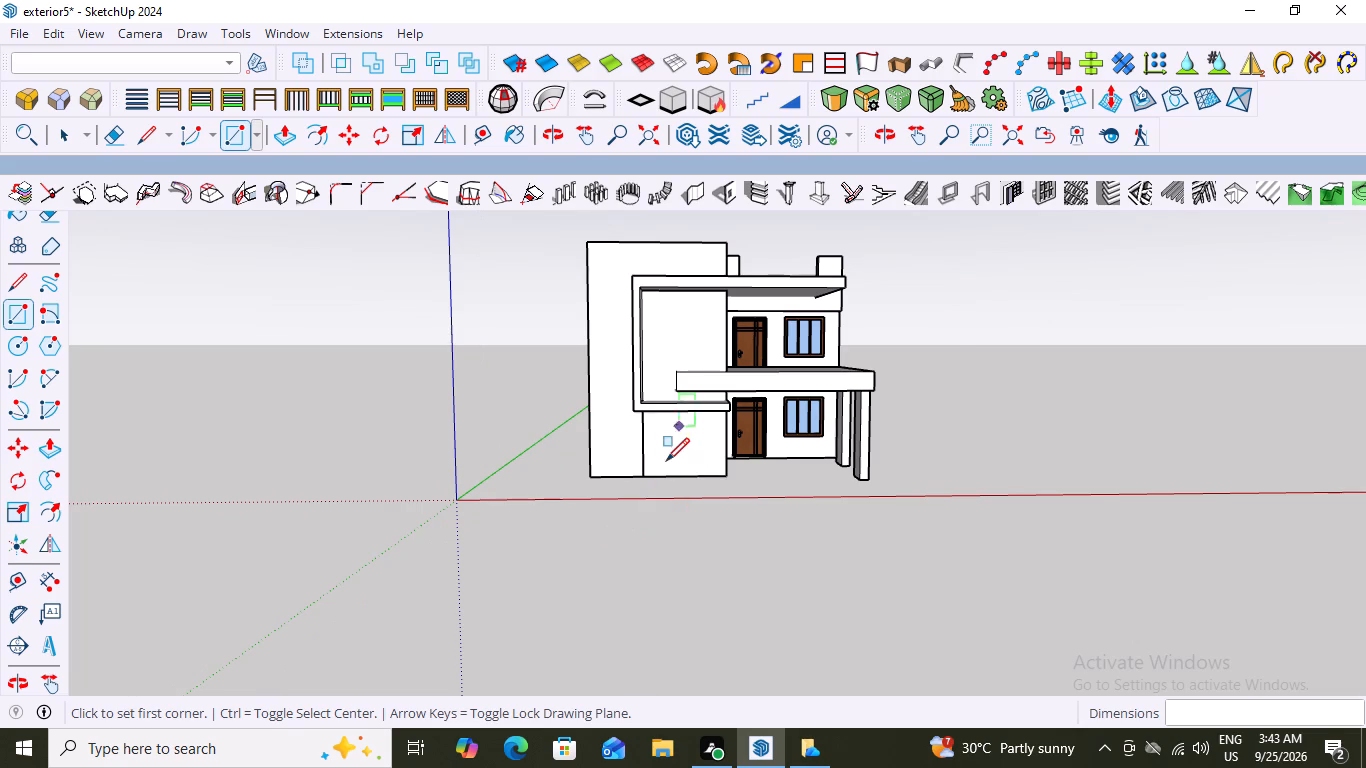
{"action": "scroll", "coordinate": [665, 469], "scroll_direction": "up", "scroll_amount": 6}
{"action": "key", "text": "space"}
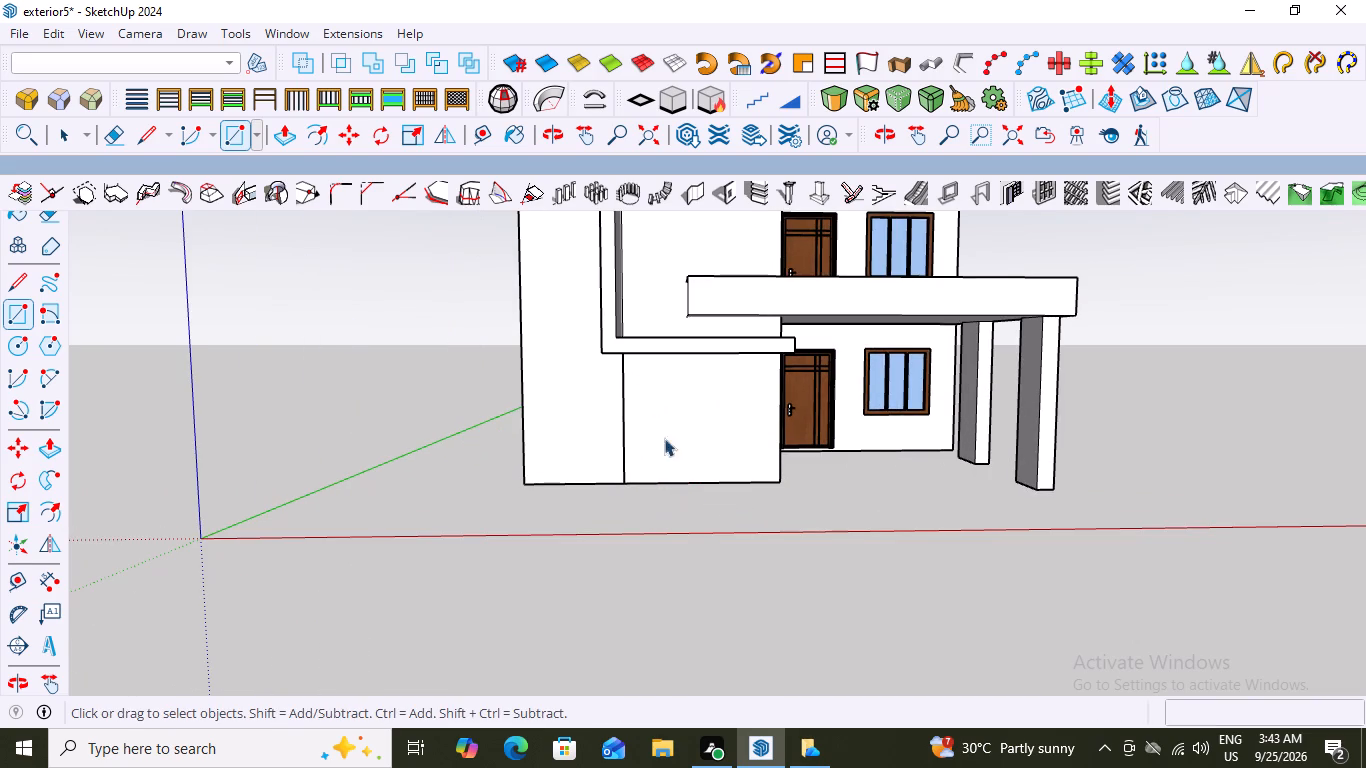
{"action": "double_click", "coordinate": [651, 241]}
{"action": "scroll", "coordinate": [651, 436], "scroll_direction": "down", "scroll_amount": 8}
{"action": "middle_click_drag", "start_coordinate": [669, 453], "coordinate": [711, 498]}
{"action": "scroll", "coordinate": [695, 355], "scroll_direction": "up", "scroll_amount": 3}
{"action": "right_click", "coordinate": [688, 340]}
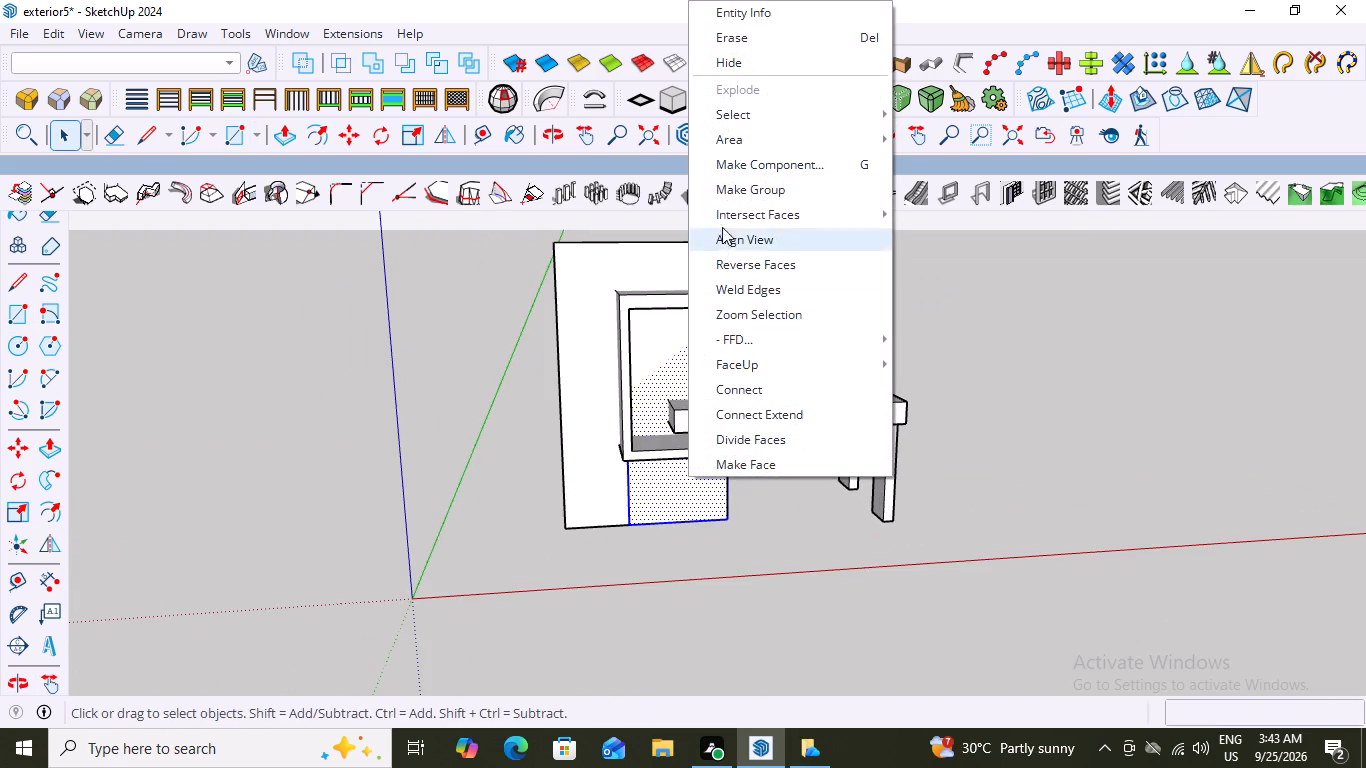
{"action": "left_click", "coordinate": [733, 186]}
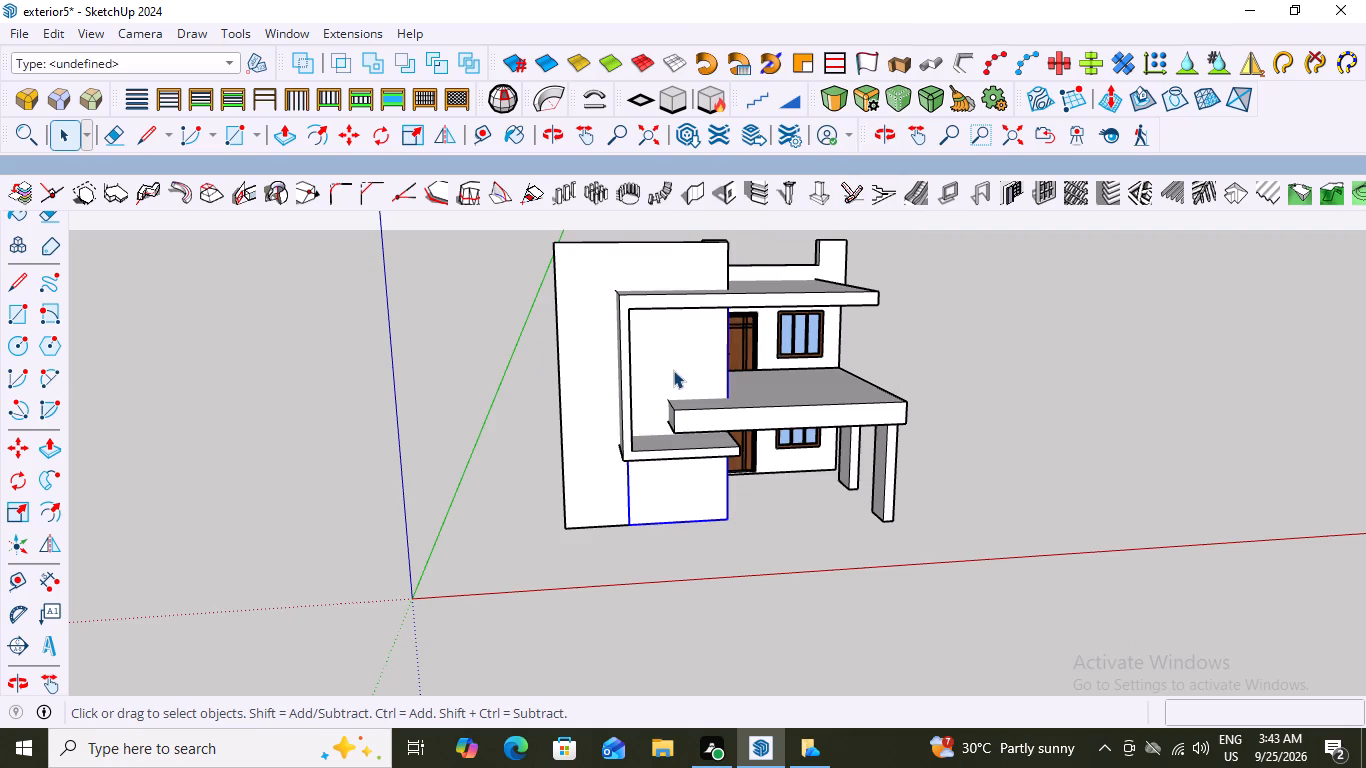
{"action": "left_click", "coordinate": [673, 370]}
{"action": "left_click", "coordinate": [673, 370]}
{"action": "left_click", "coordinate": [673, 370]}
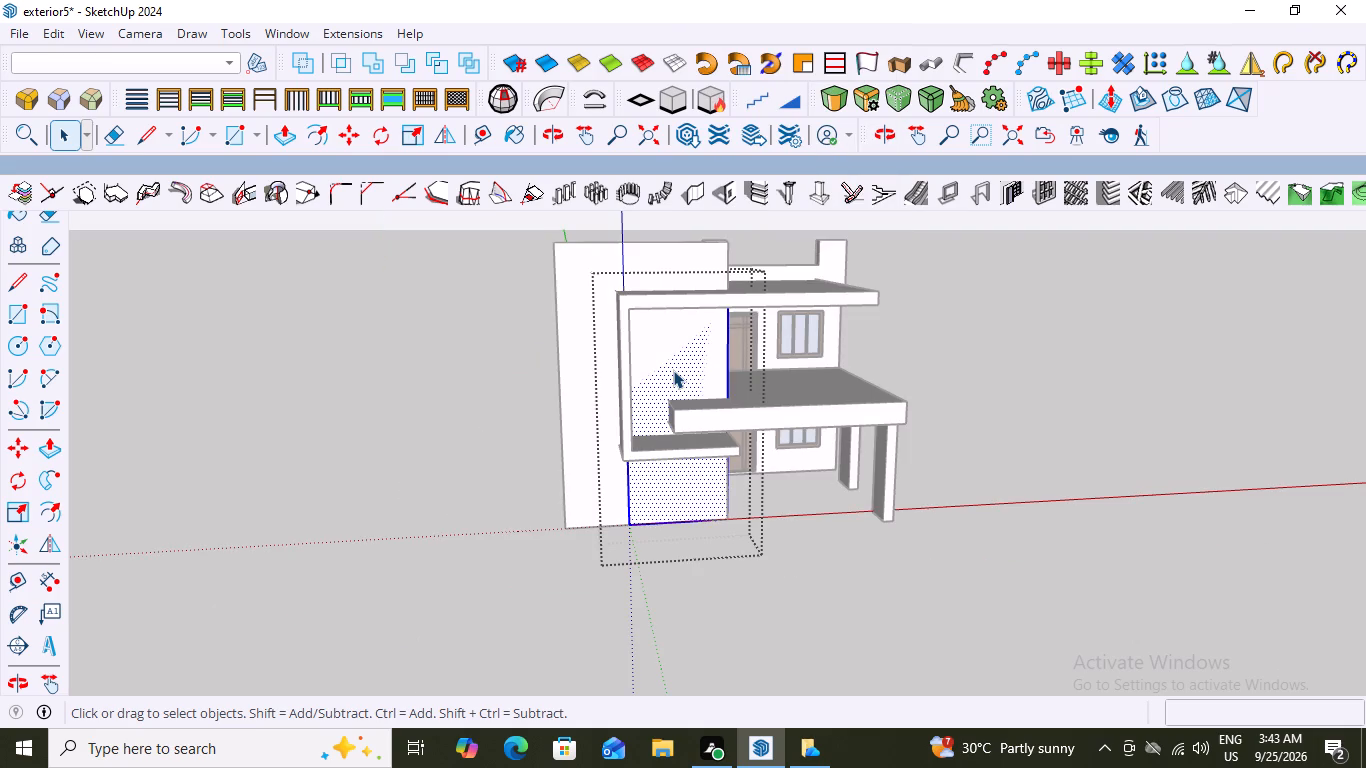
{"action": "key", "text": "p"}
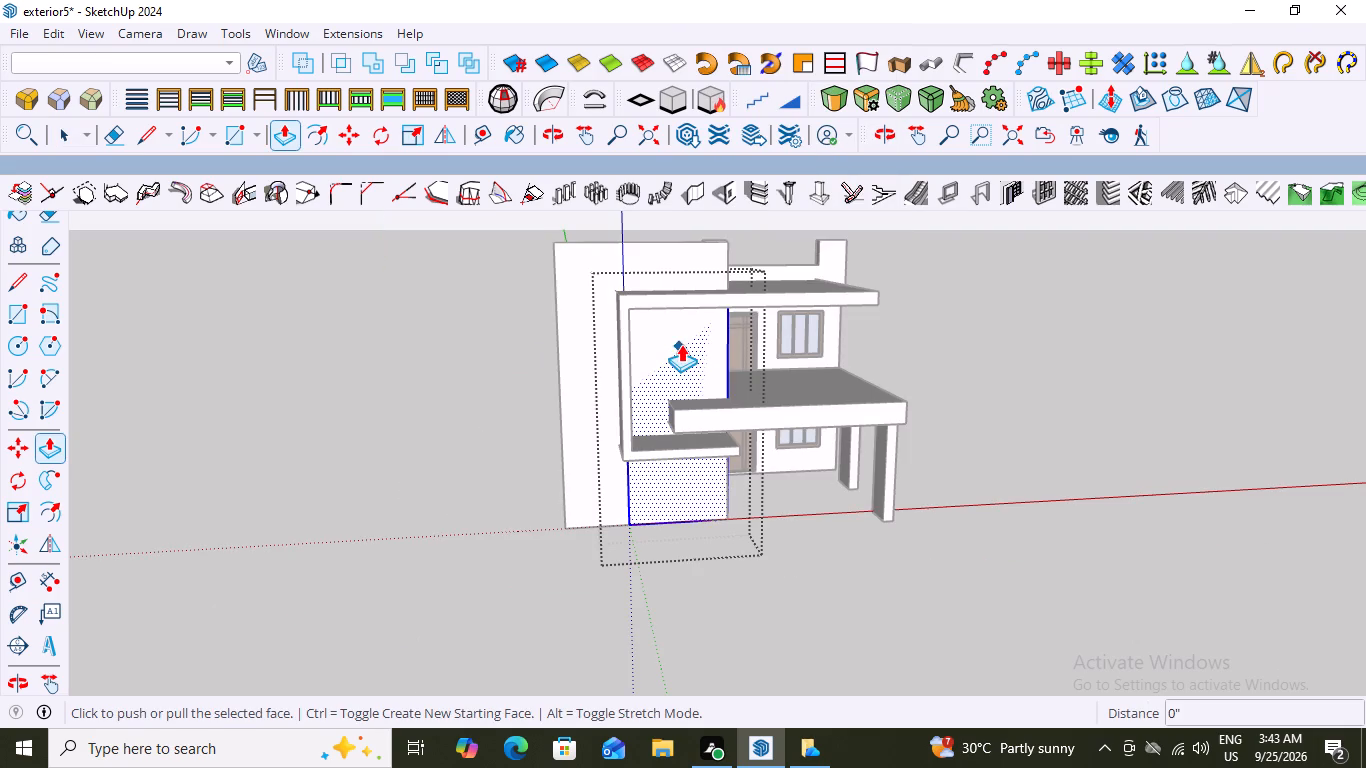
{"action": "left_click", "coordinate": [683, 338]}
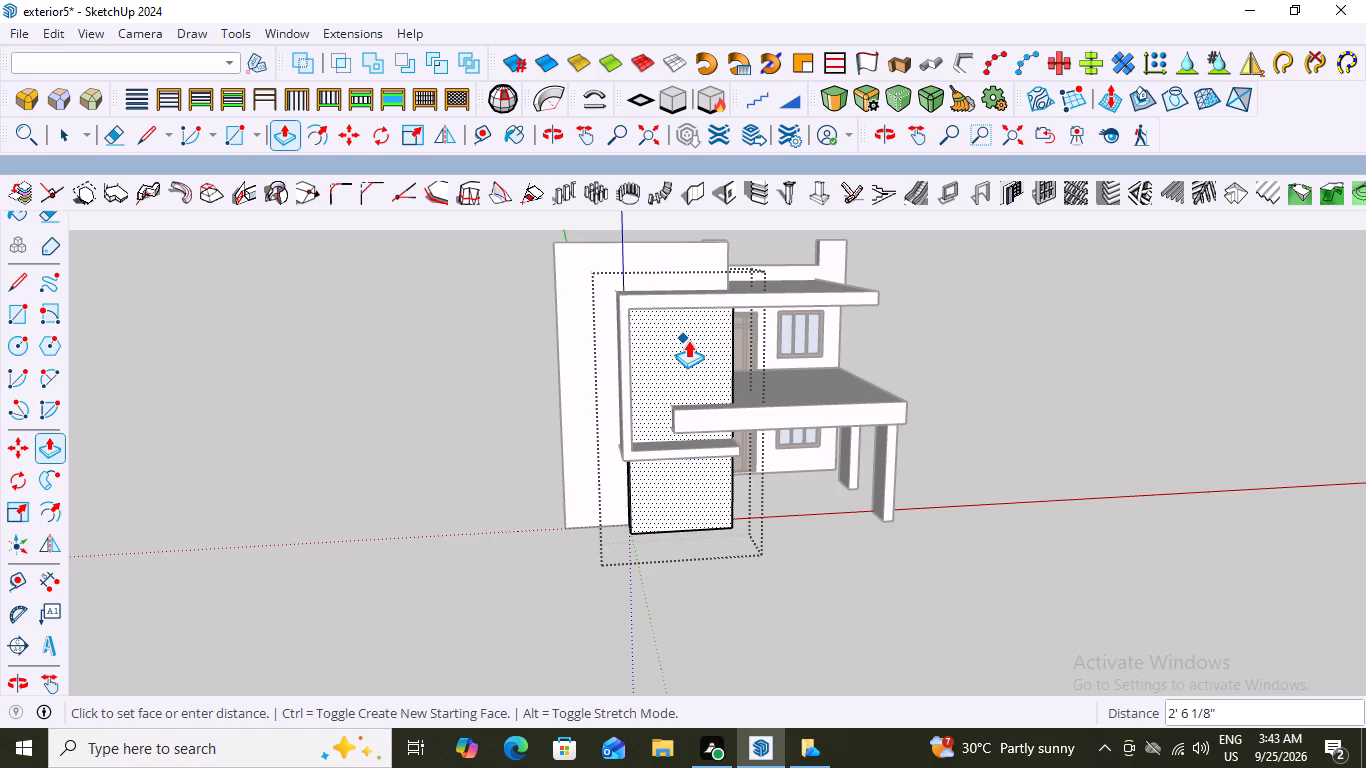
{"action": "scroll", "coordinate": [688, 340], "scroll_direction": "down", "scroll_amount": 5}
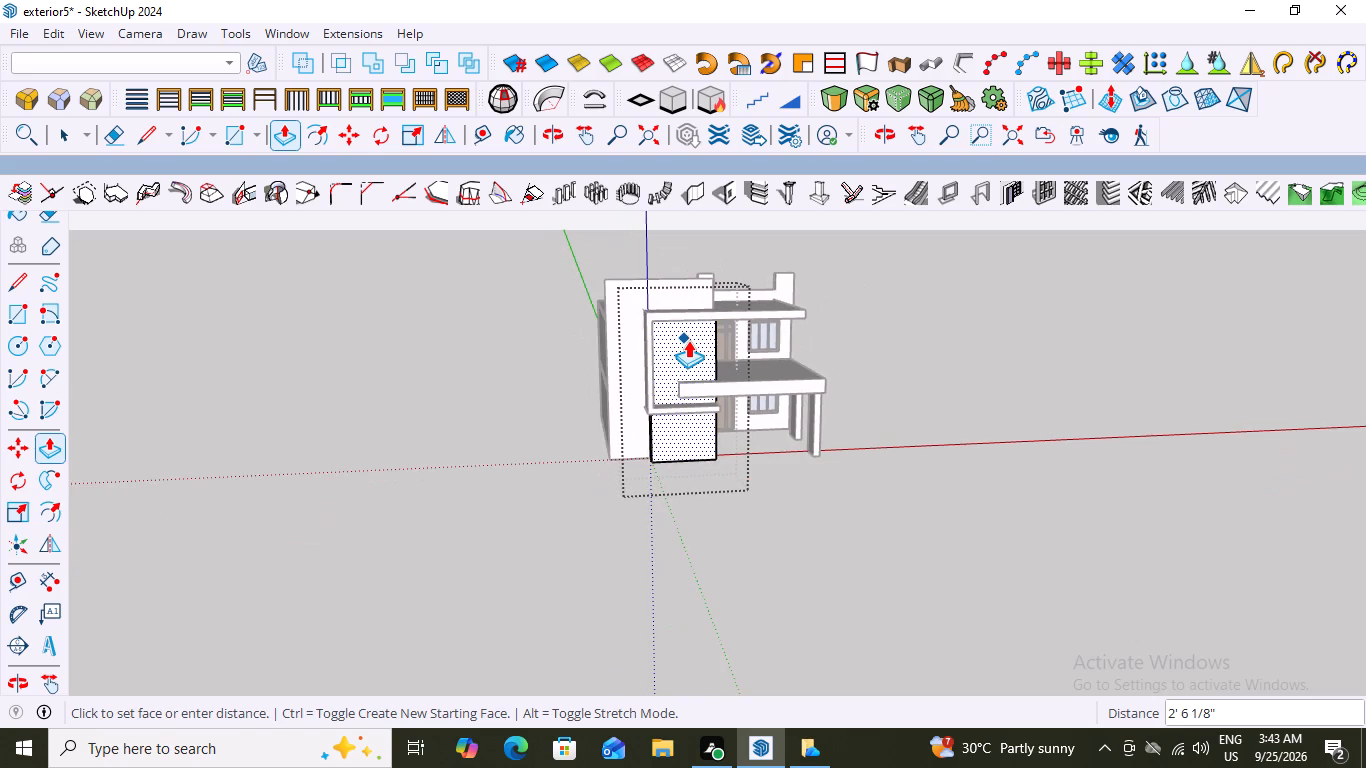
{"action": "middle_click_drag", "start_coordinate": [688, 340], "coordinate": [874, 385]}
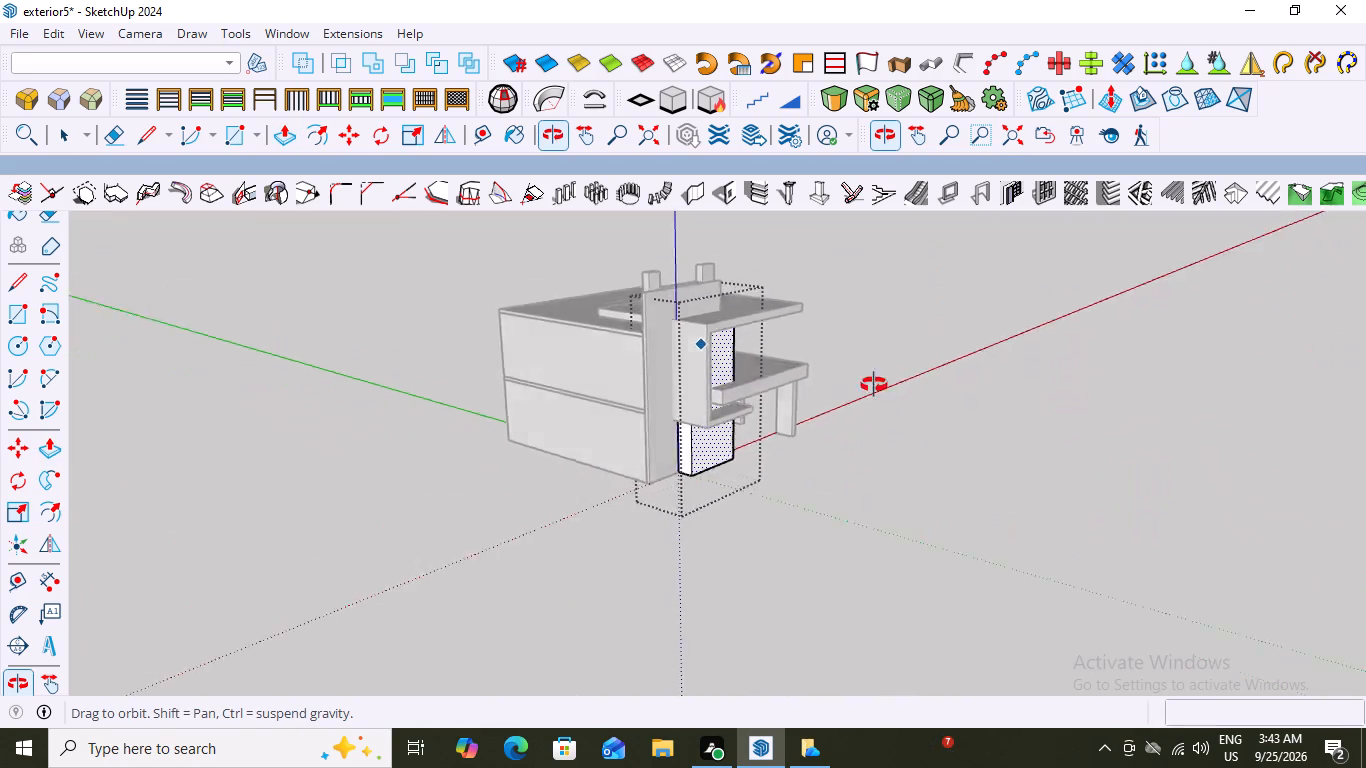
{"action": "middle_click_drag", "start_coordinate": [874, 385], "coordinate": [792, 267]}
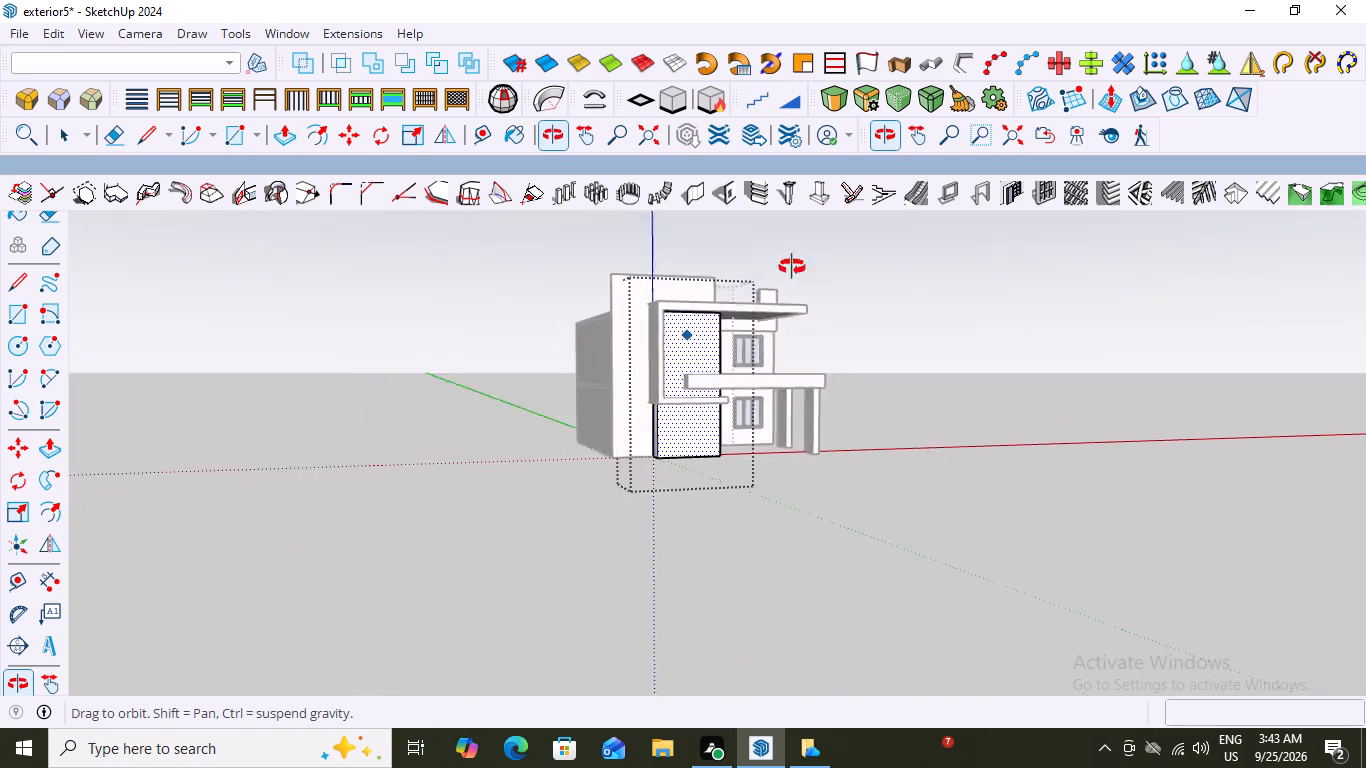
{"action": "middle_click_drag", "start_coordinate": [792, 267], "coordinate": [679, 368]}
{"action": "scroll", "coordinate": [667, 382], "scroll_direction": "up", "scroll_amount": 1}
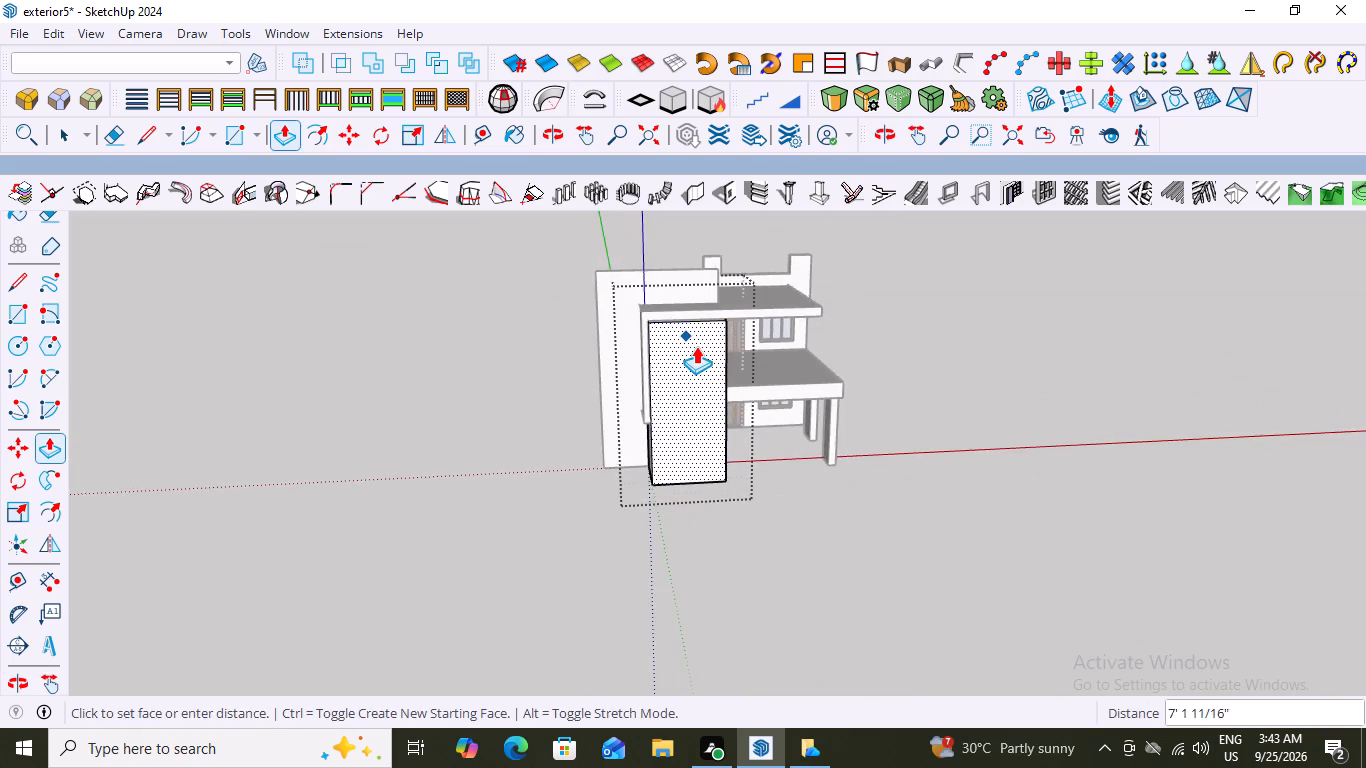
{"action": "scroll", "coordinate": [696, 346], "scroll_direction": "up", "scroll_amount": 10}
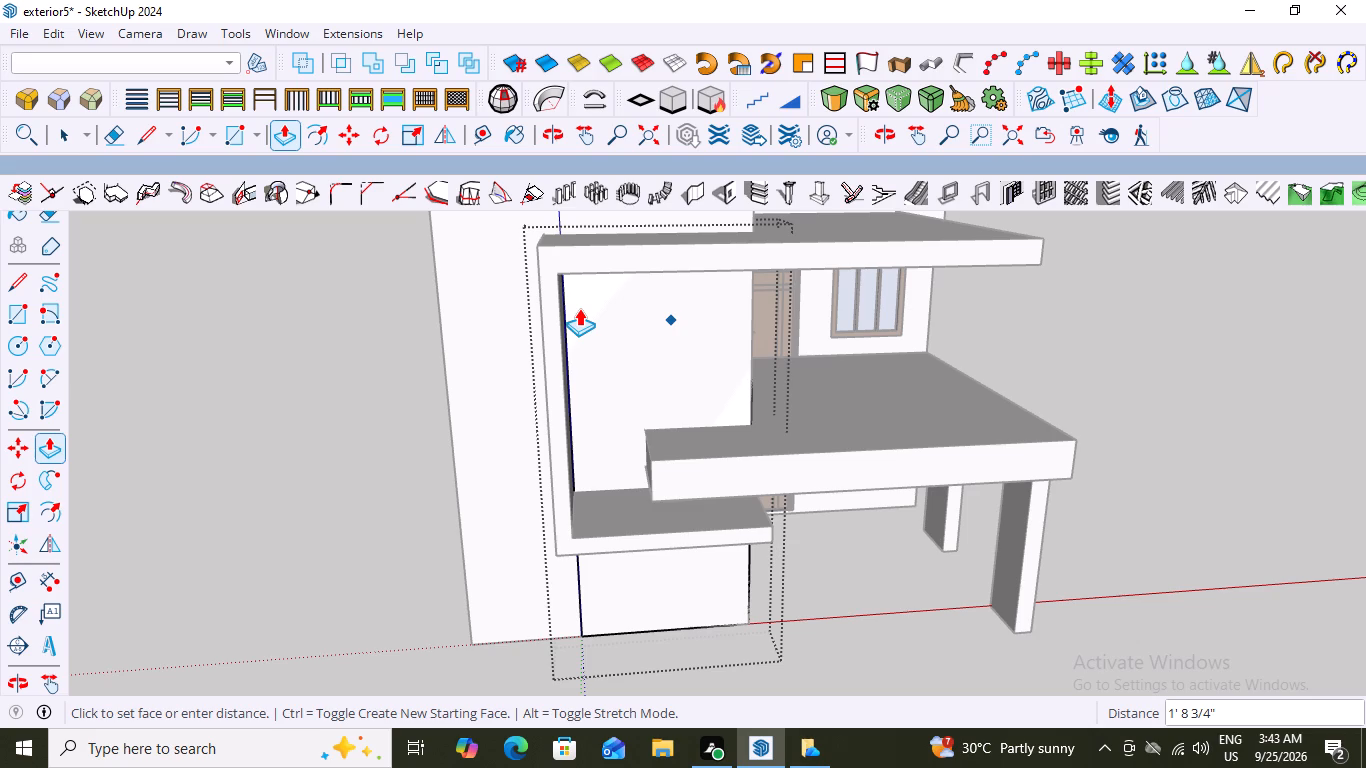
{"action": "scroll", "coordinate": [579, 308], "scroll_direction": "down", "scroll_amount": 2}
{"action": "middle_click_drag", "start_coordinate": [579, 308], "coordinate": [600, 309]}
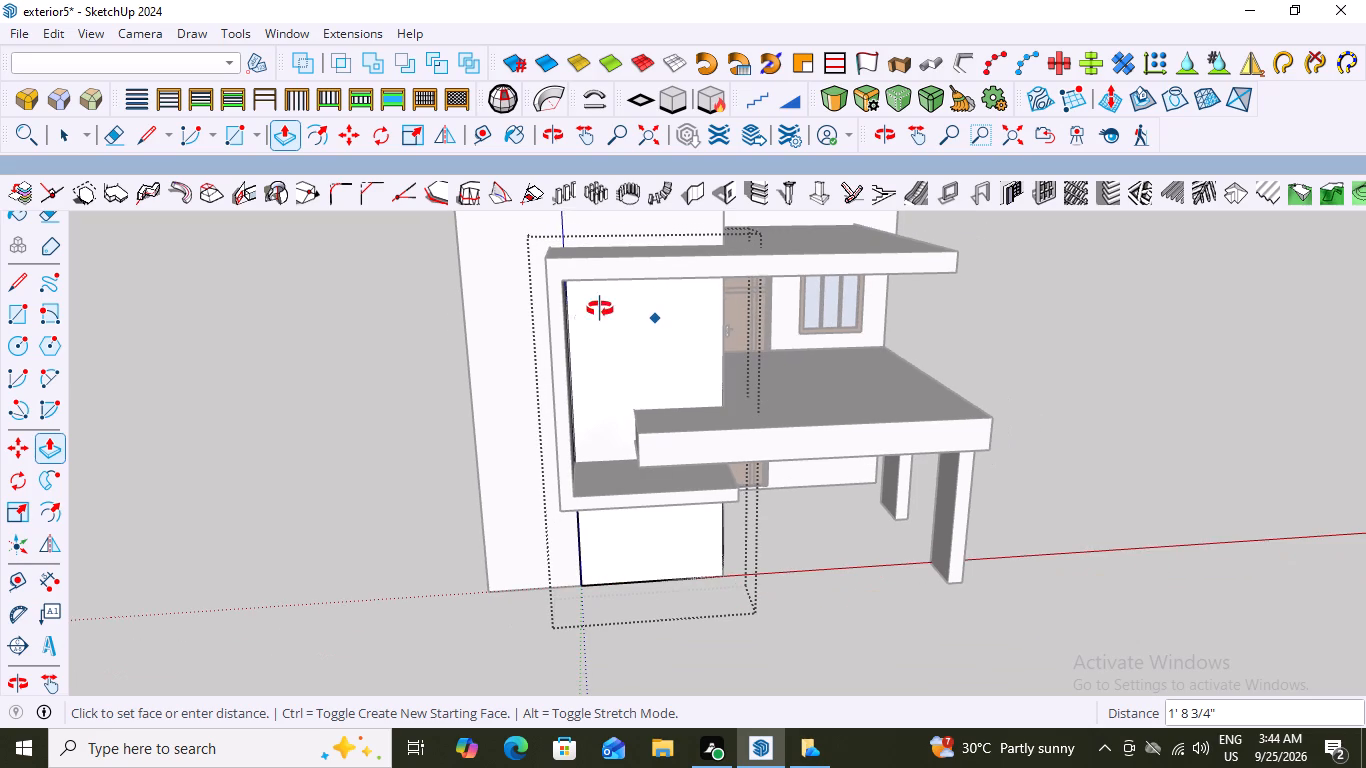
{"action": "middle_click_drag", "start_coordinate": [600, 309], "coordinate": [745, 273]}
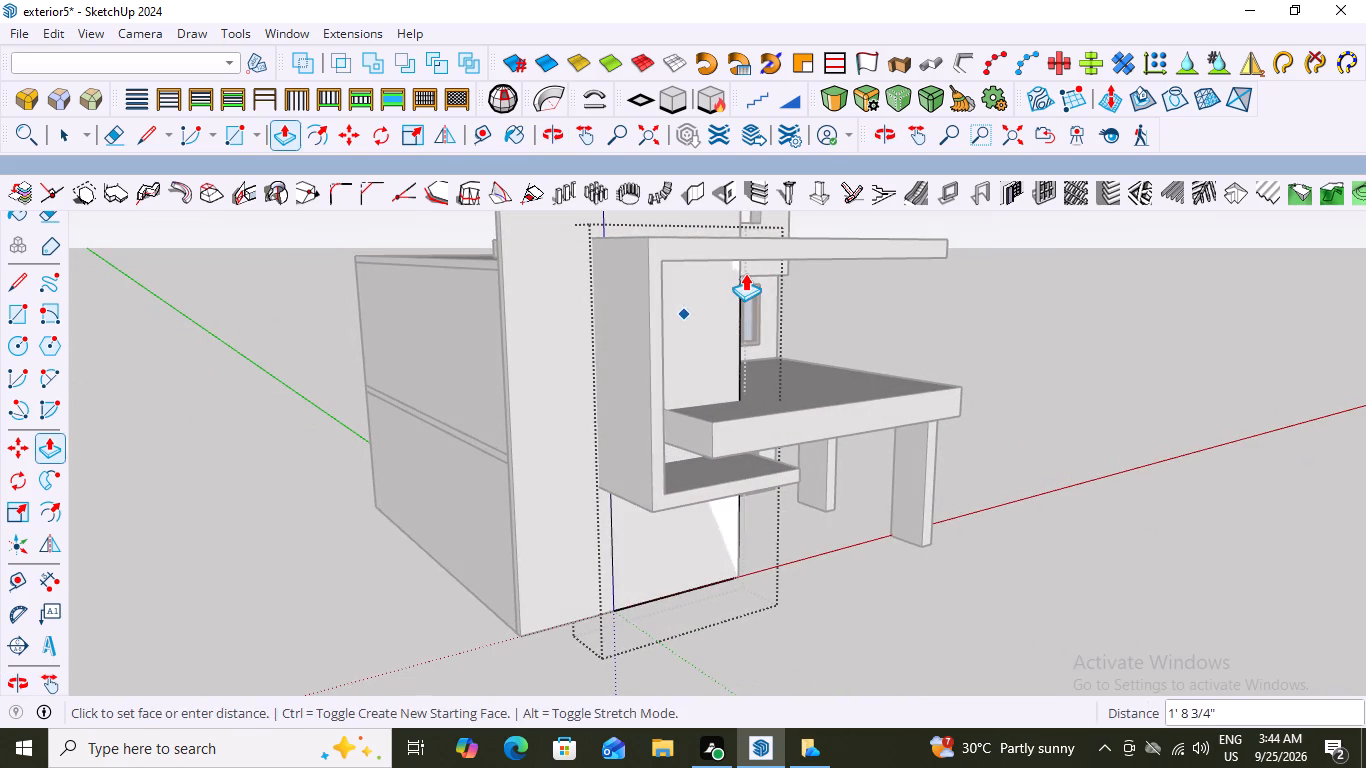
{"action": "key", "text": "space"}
Open the new rectangular panel group behind the C-shaped frame for editing and select its front face.
{"action": "scroll", "coordinate": [853, 308], "scroll_direction": "down", "scroll_amount": 3}
{"action": "middle_click_drag", "start_coordinate": [846, 307], "coordinate": [724, 337]}
{"action": "left_click", "coordinate": [697, 326]}
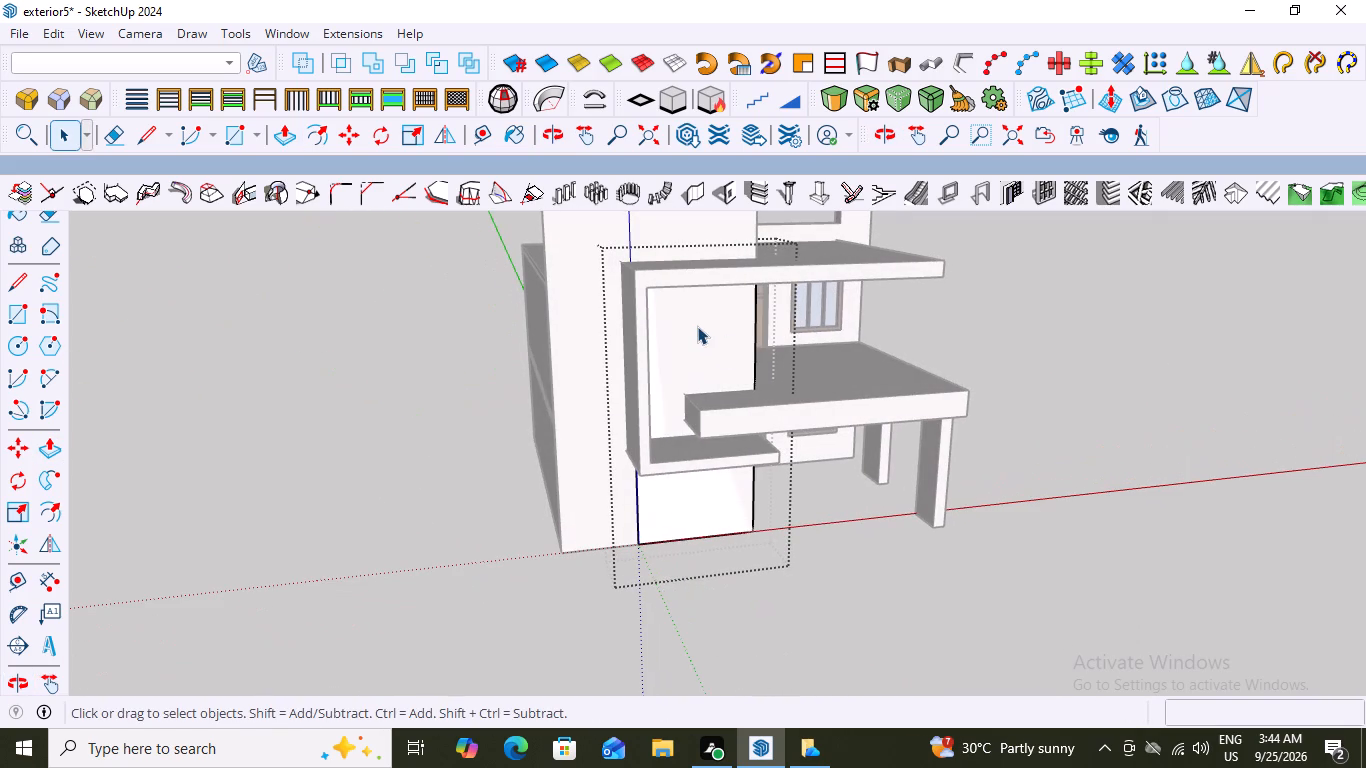
{"action": "left_click", "coordinate": [697, 326]}
{"action": "left_click", "coordinate": [697, 326]}
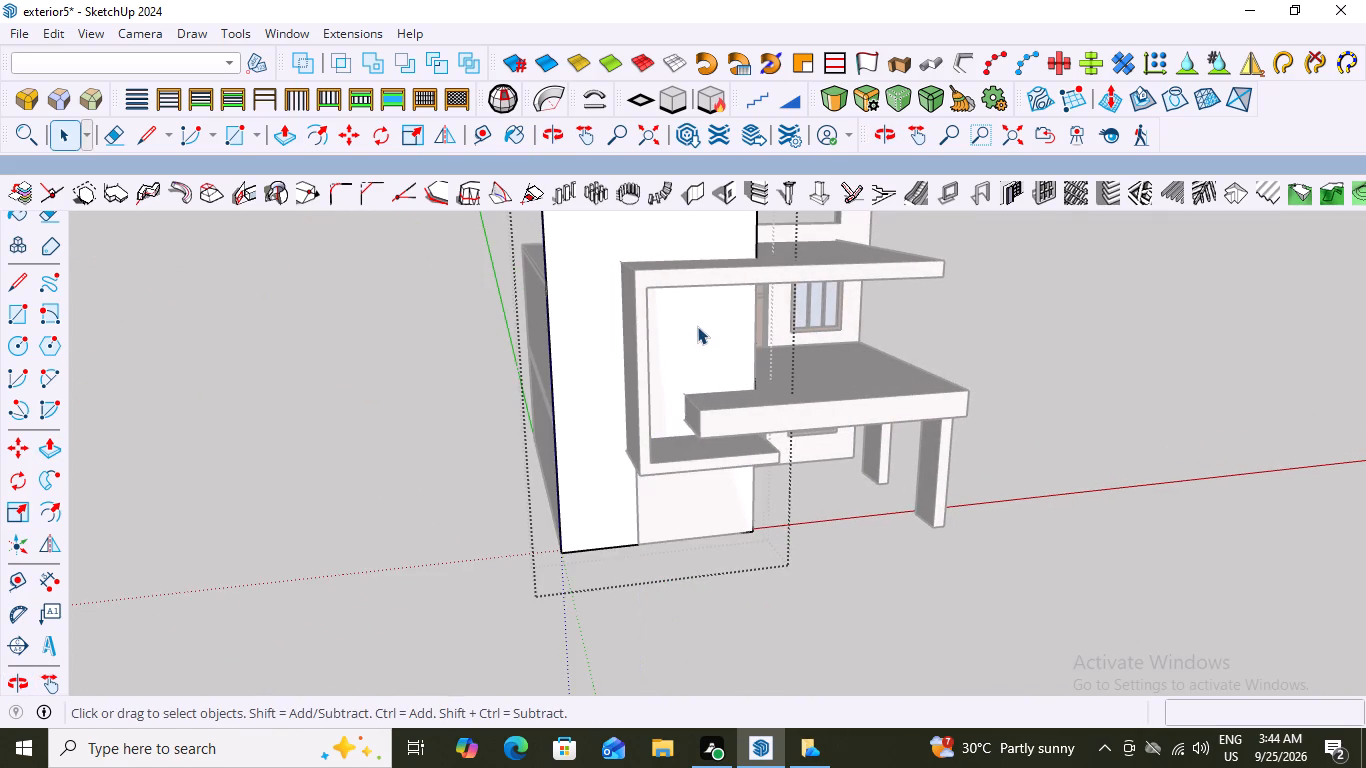
{"action": "left_click", "coordinate": [1038, 307]}
{"action": "double_click", "coordinate": [678, 343]}
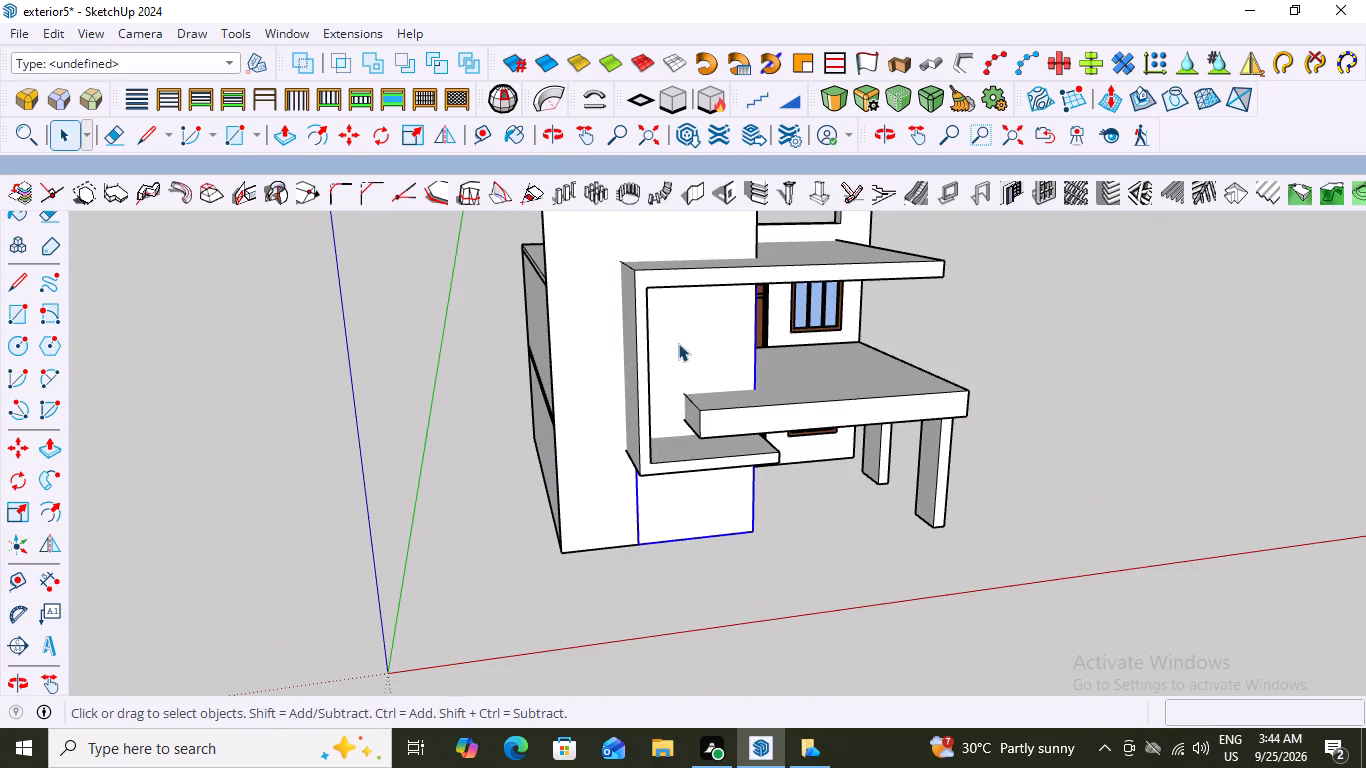
{"action": "left_click", "coordinate": [678, 343]}
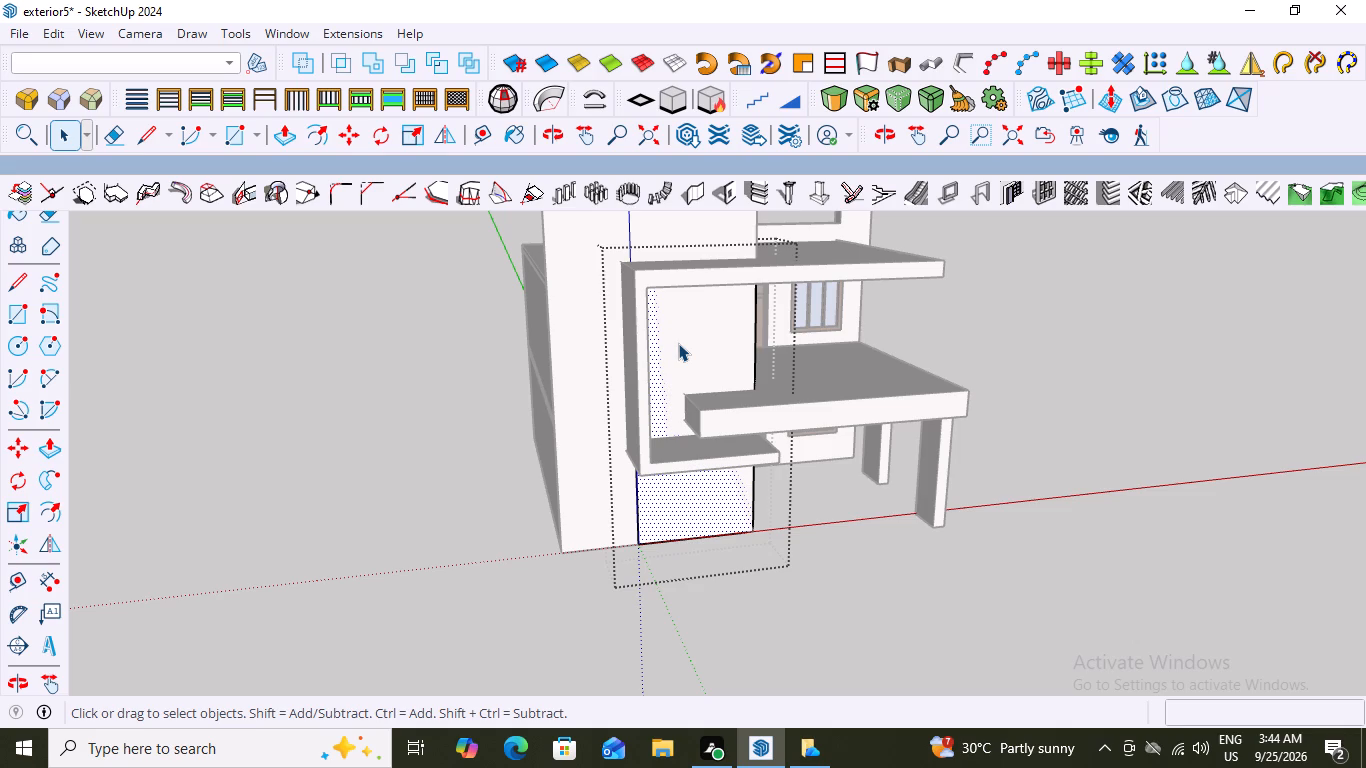
Examine the selected panel face from the side and front, checking how it sits behind the C-shaped frame.
{"action": "left_click", "coordinate": [345, 31]}
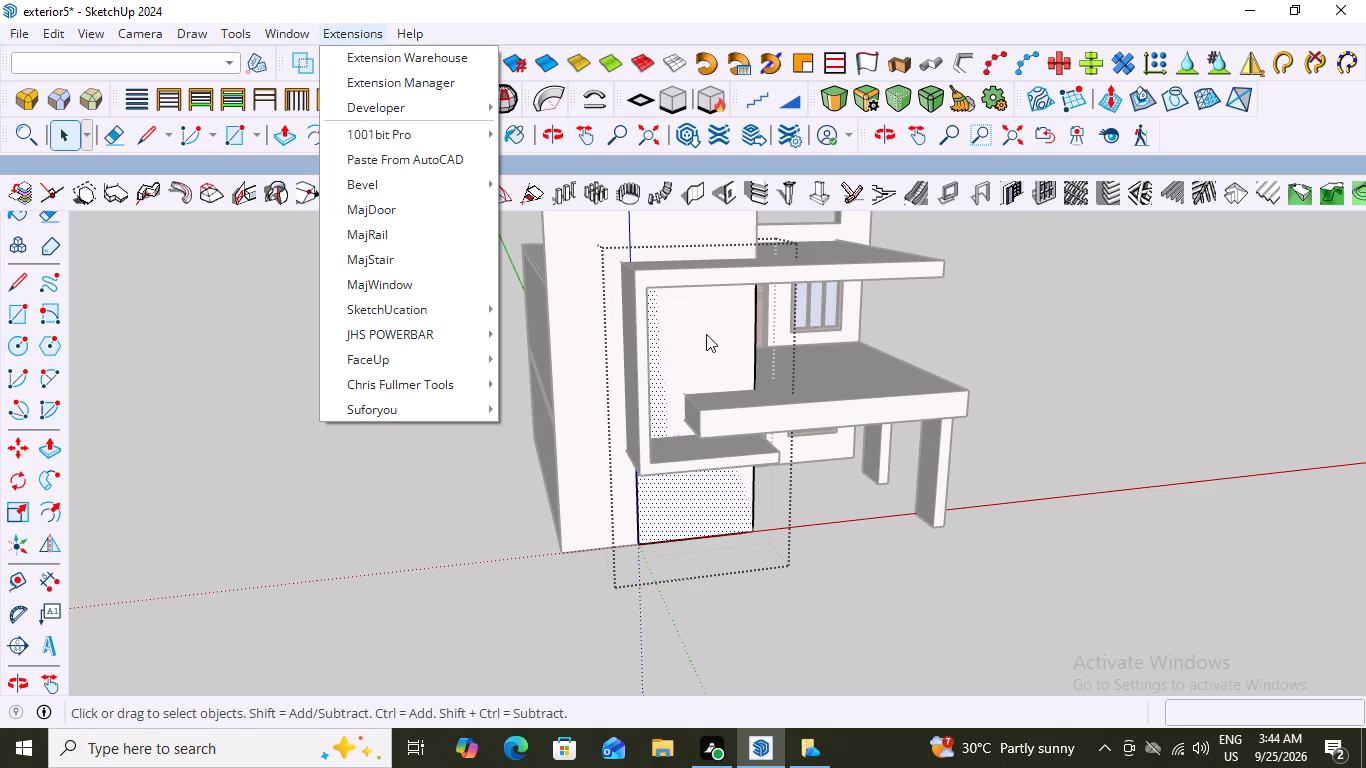
{"action": "scroll", "coordinate": [674, 335], "scroll_direction": "down", "scroll_amount": 5}
{"action": "middle_click_drag", "start_coordinate": [673, 323], "coordinate": [741, 350]}
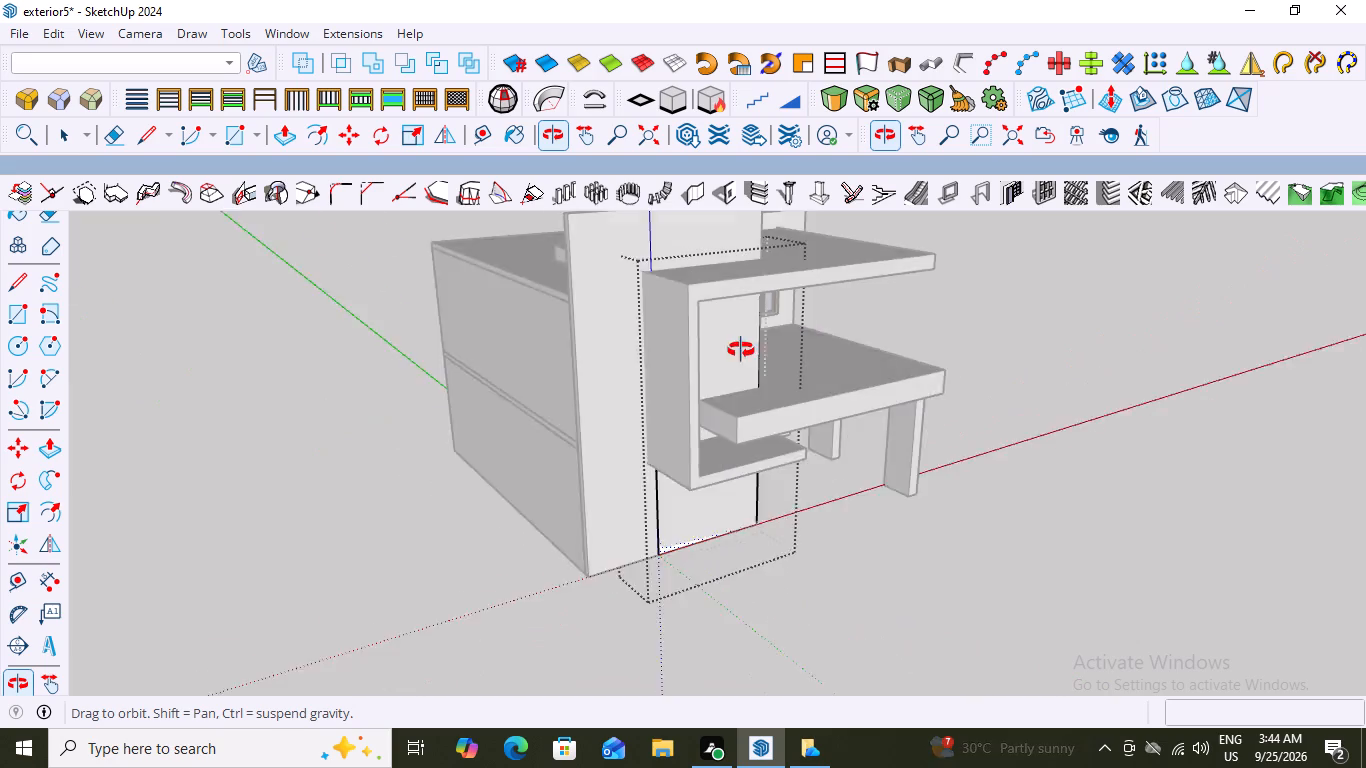
{"action": "middle_click_drag", "start_coordinate": [741, 350], "coordinate": [1005, 220]}
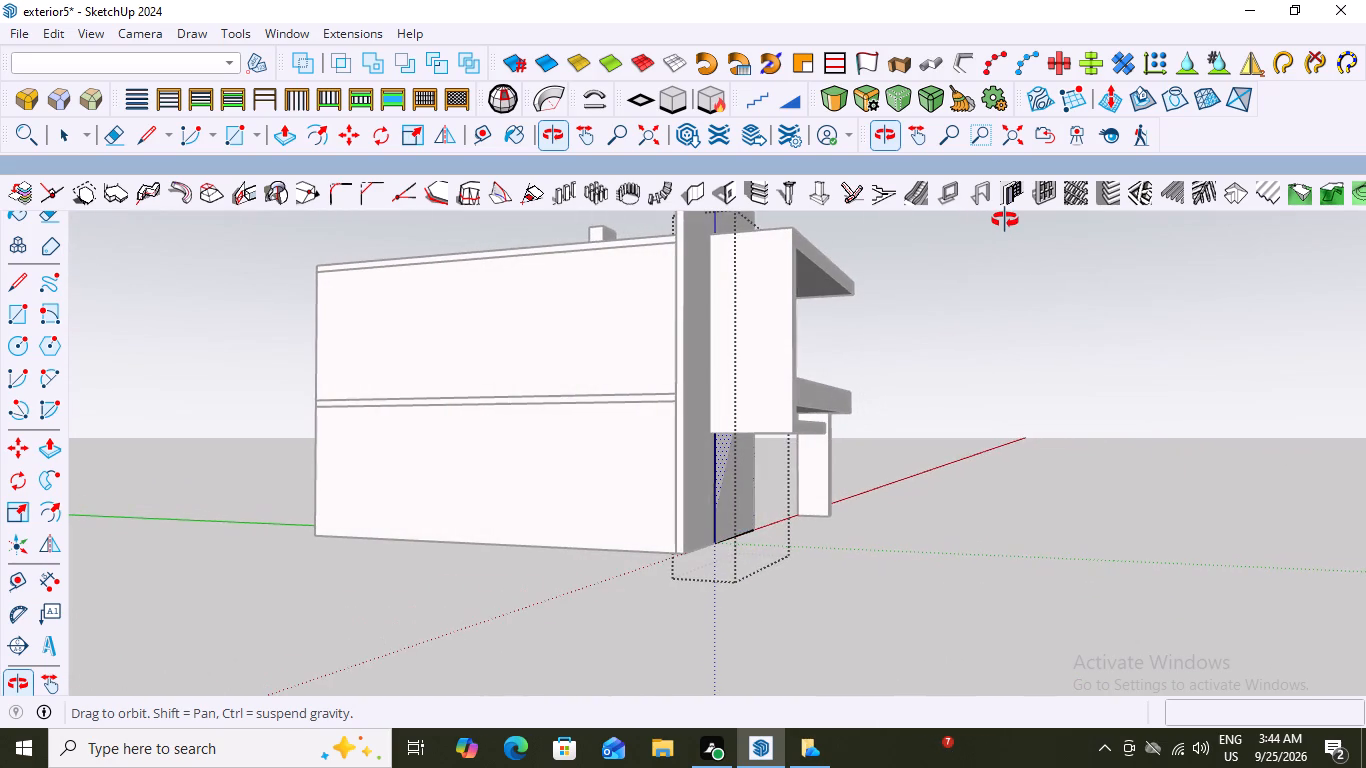
{"action": "middle_click_drag", "start_coordinate": [1005, 220], "coordinate": [795, 277]}
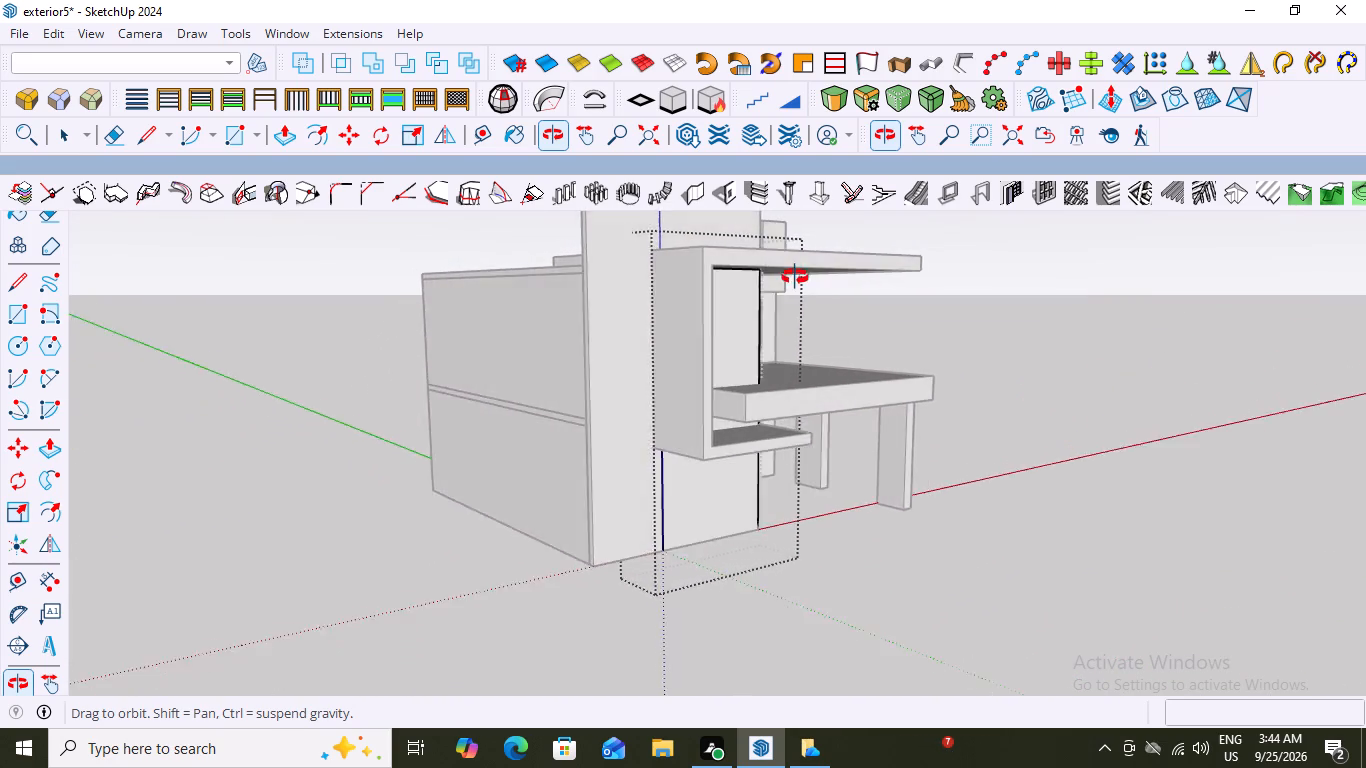
{"action": "middle_click_drag", "start_coordinate": [795, 277], "coordinate": [699, 301]}
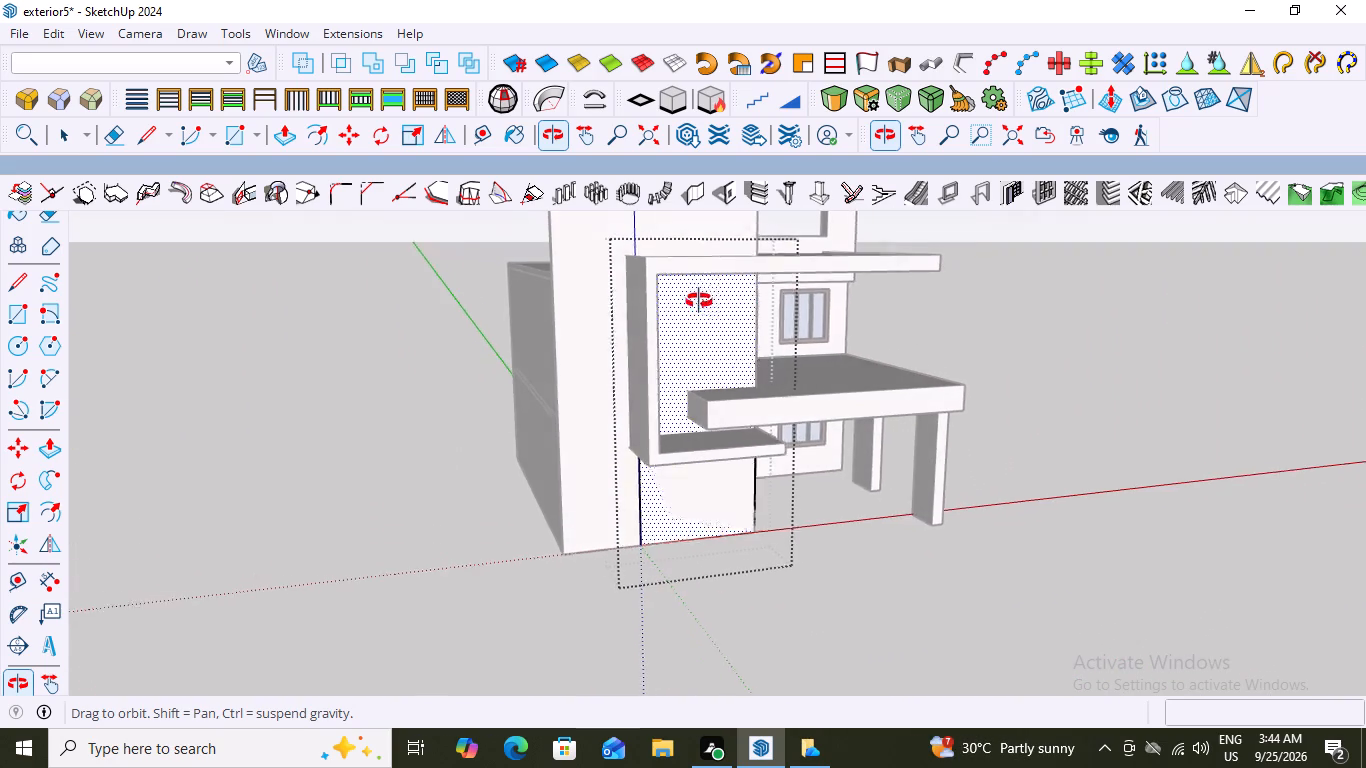
{"action": "middle_click_drag", "start_coordinate": [699, 301], "coordinate": [700, 305]}
{"action": "scroll", "coordinate": [718, 324], "scroll_direction": "up", "scroll_amount": 2}
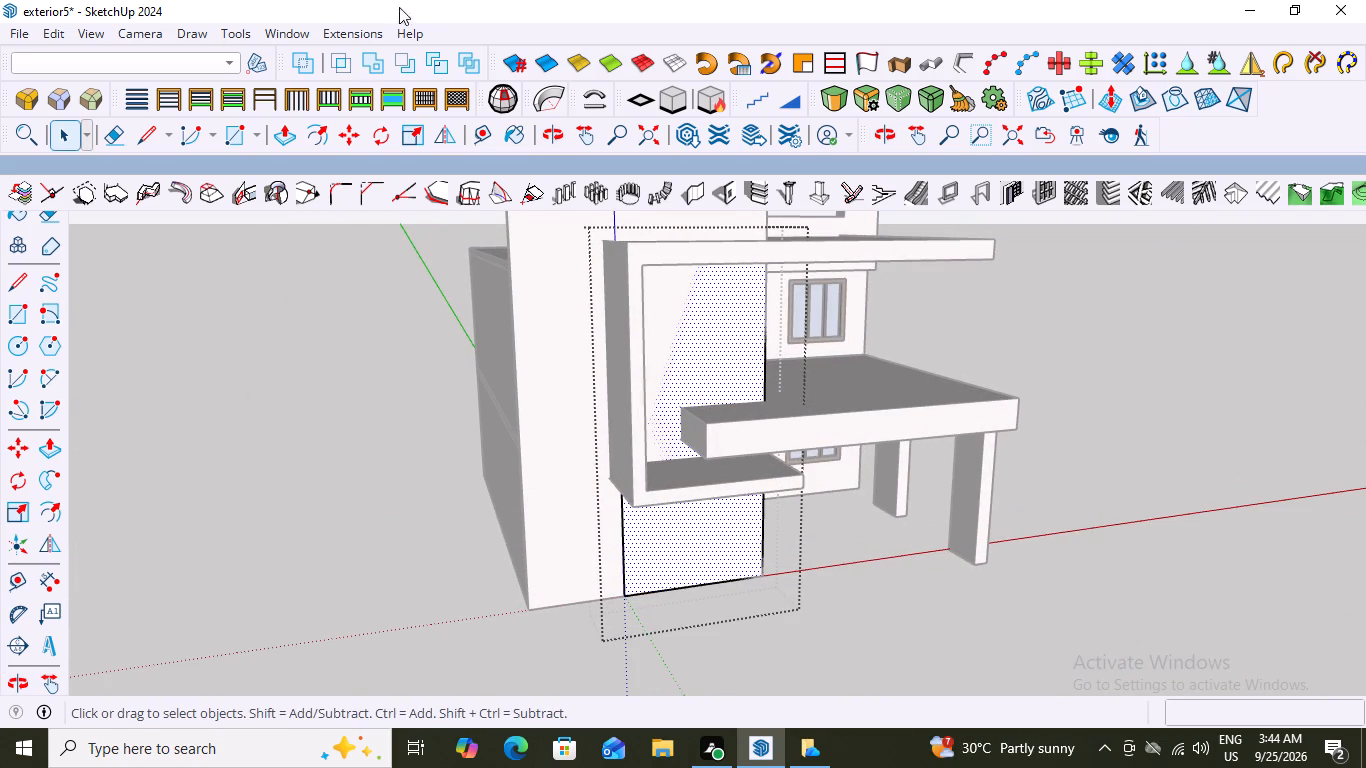
Show the Materials browser in the default tray.
{"action": "left_click", "coordinate": [293, 28]}
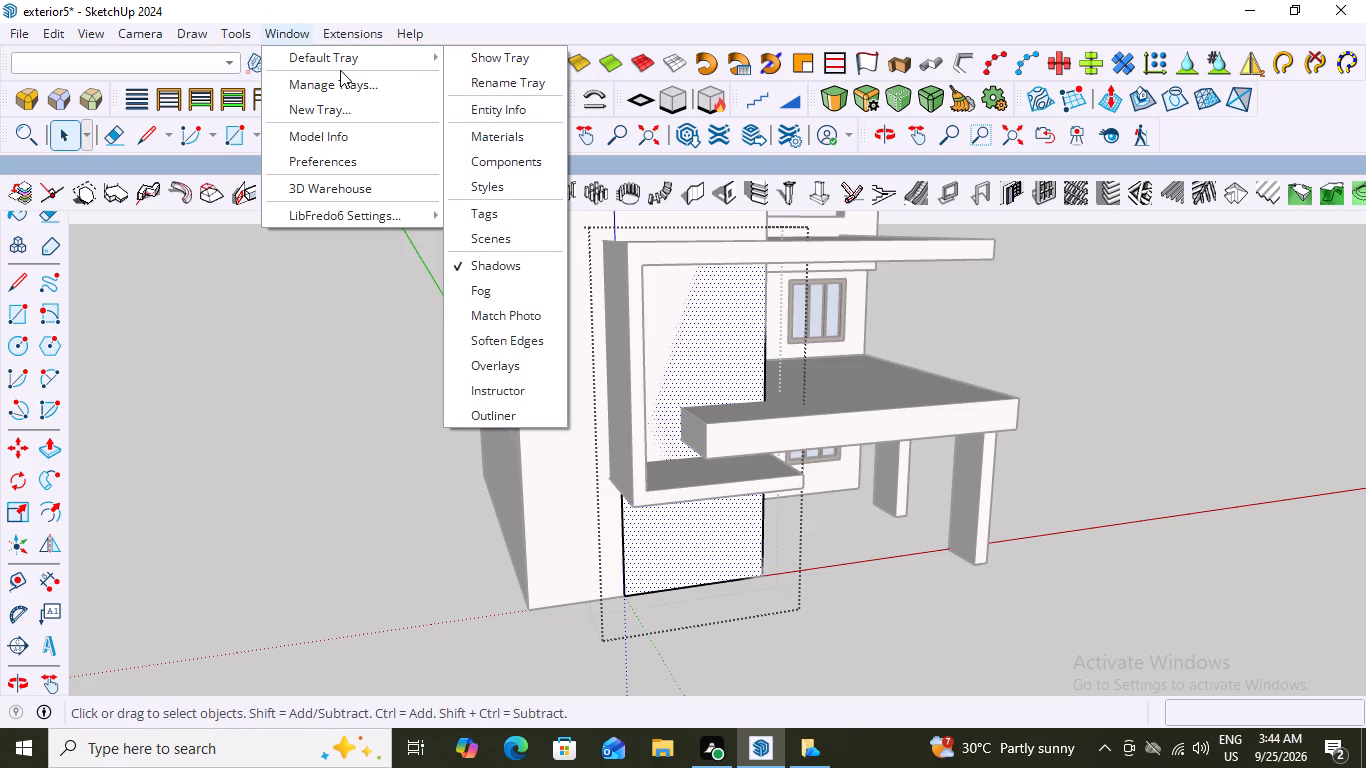
{"action": "left_click", "coordinate": [489, 136]}
Look through the Brick, Cladding and Siding material collection for a finish for the selected panel face.
{"action": "scroll", "coordinate": [1365, 410], "scroll_direction": "down", "scroll_amount": 1}
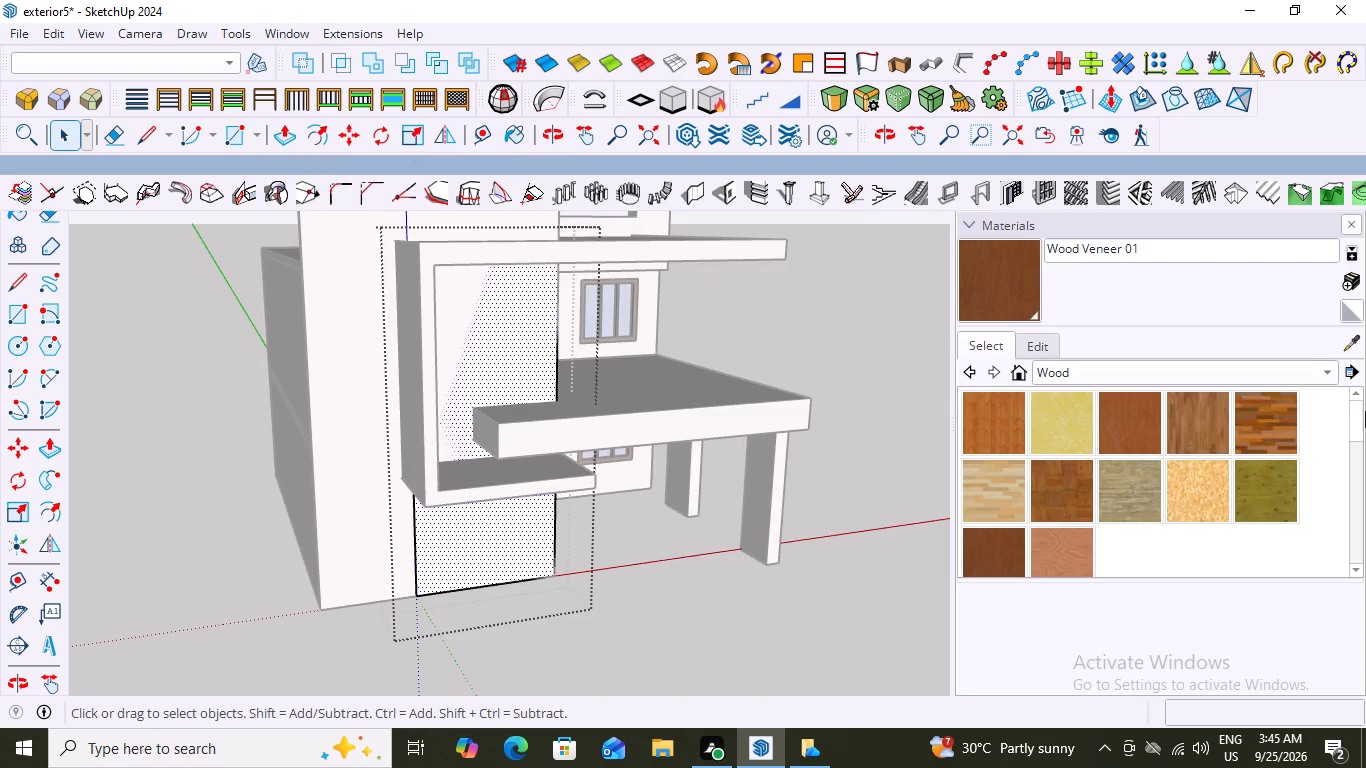
{"action": "scroll", "coordinate": [1365, 411], "scroll_direction": "down", "scroll_amount": 1}
{"action": "left_click", "coordinate": [1324, 370]}
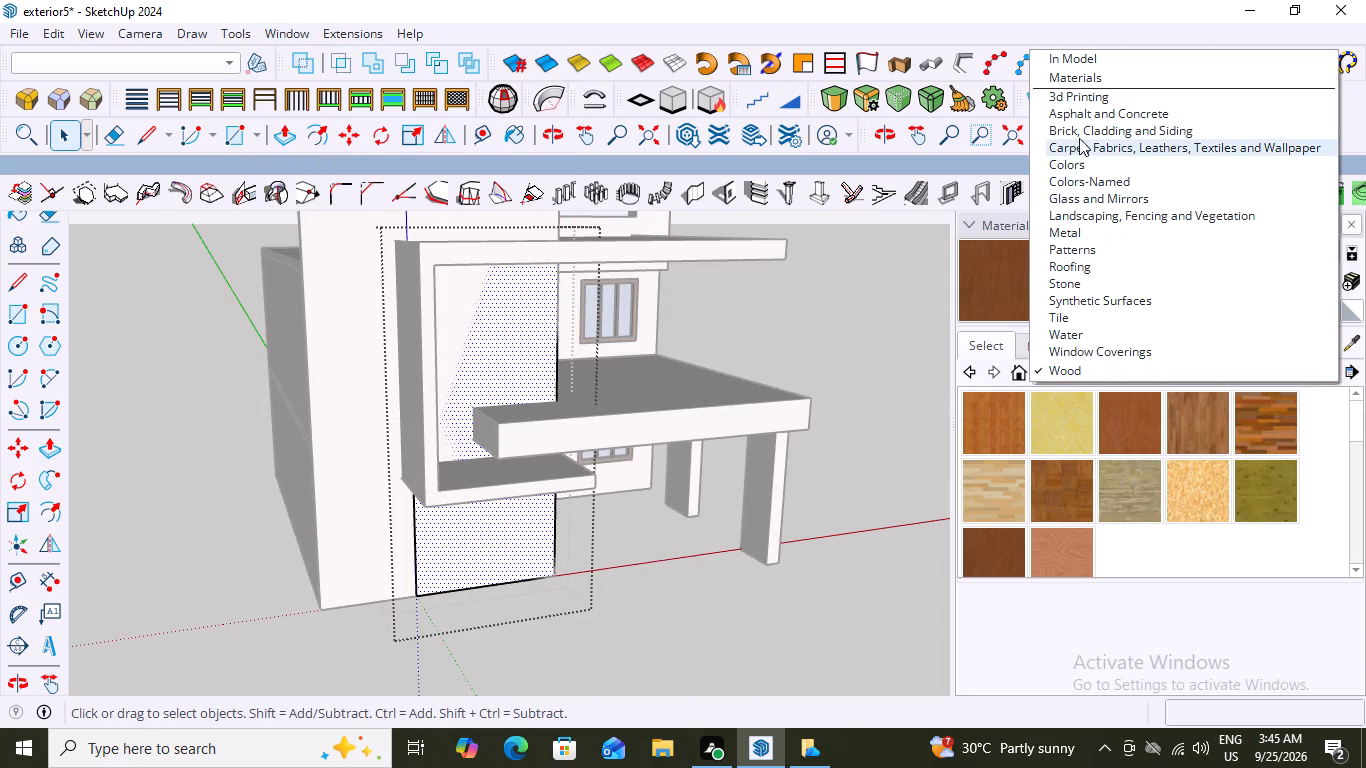
{"action": "left_click", "coordinate": [1080, 131]}
{"action": "scroll", "coordinate": [1142, 446], "scroll_direction": "down", "scroll_amount": 4}
{"action": "scroll", "coordinate": [1142, 446], "scroll_direction": "up", "scroll_amount": 4}
{"action": "scroll", "coordinate": [1142, 446], "scroll_direction": "down", "scroll_amount": 3}
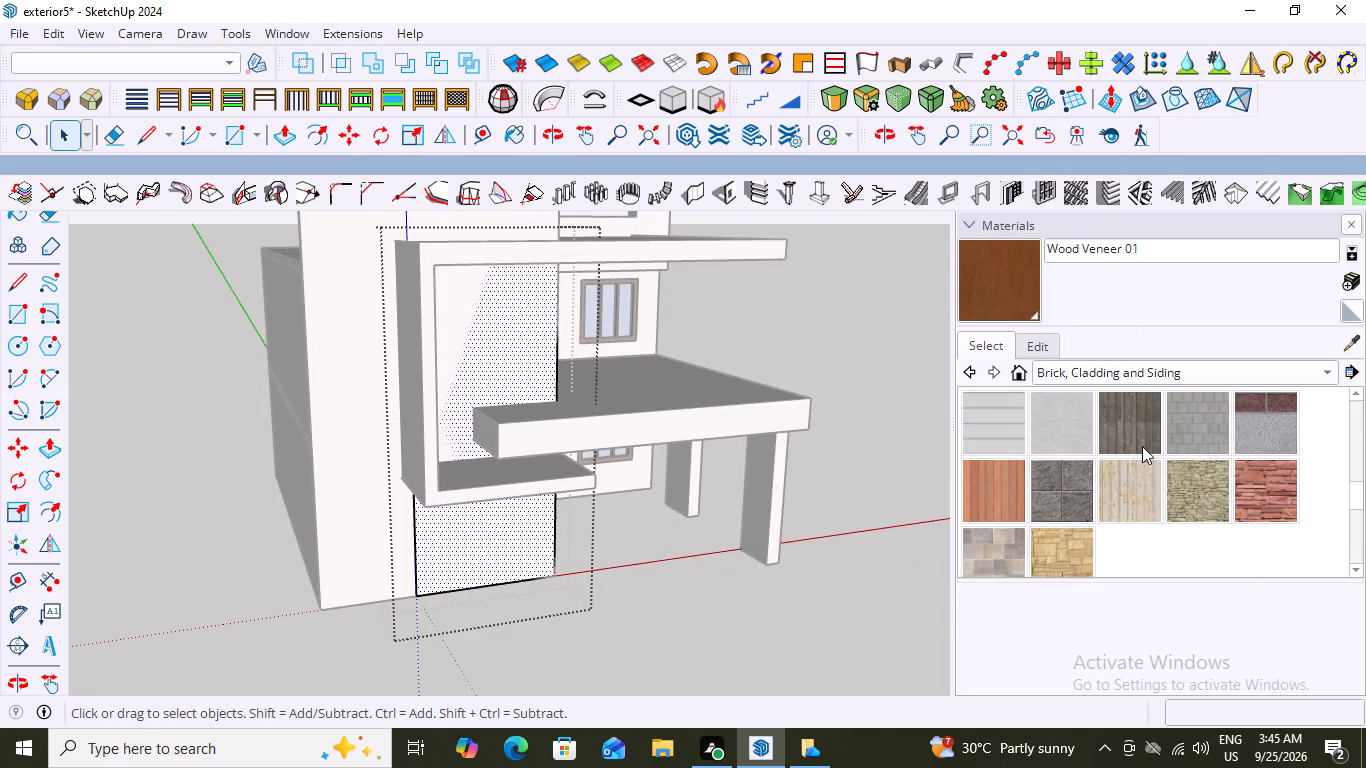
{"action": "scroll", "coordinate": [1142, 446], "scroll_direction": "down", "scroll_amount": 1}
{"action": "scroll", "coordinate": [1142, 446], "scroll_direction": "up", "scroll_amount": 11}
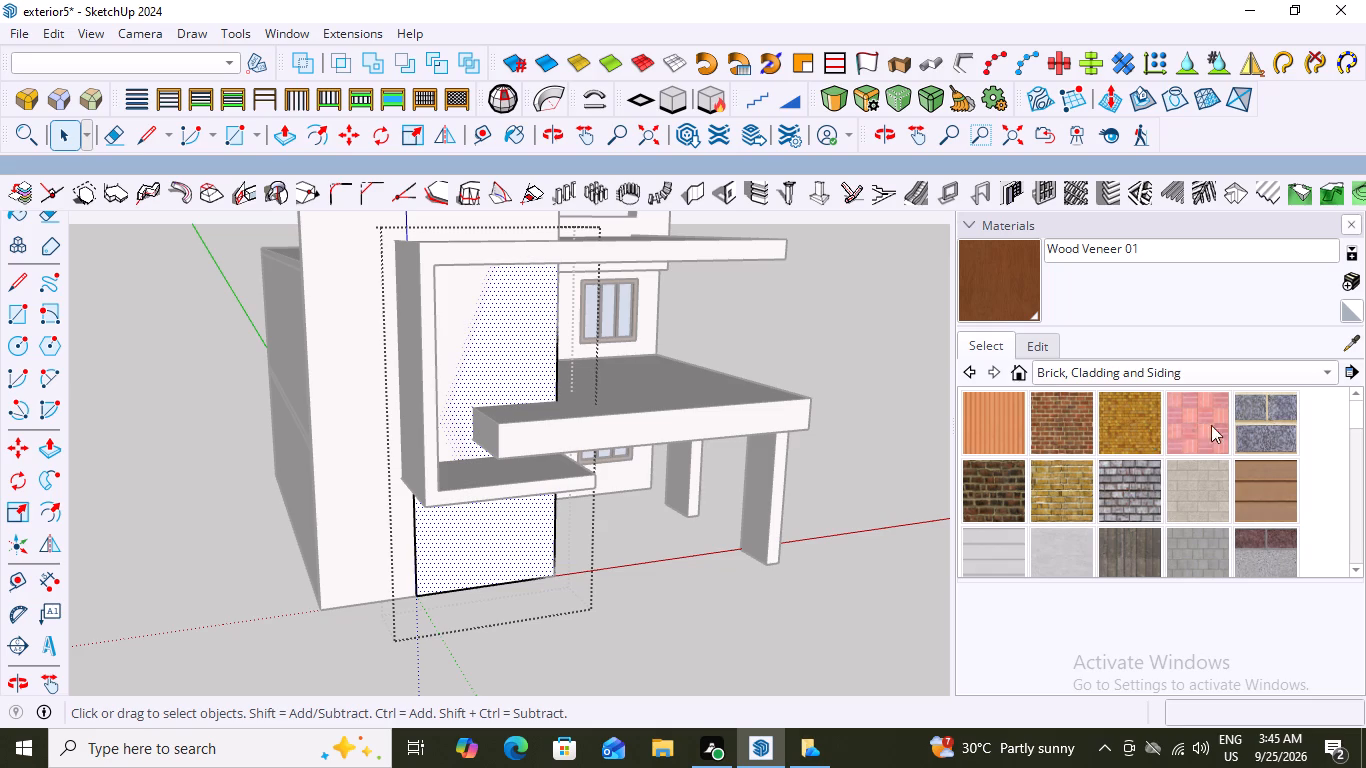
{"action": "scroll", "coordinate": [1232, 424], "scroll_direction": "down", "scroll_amount": 7}
{"action": "scroll", "coordinate": [1233, 424], "scroll_direction": "up", "scroll_amount": 13}
Look through the Carpet, Fabrics, Leathers, Textiles and Wallpaper, Metal, and Stone collections for a panel finish.
{"action": "left_click", "coordinate": [1327, 368]}
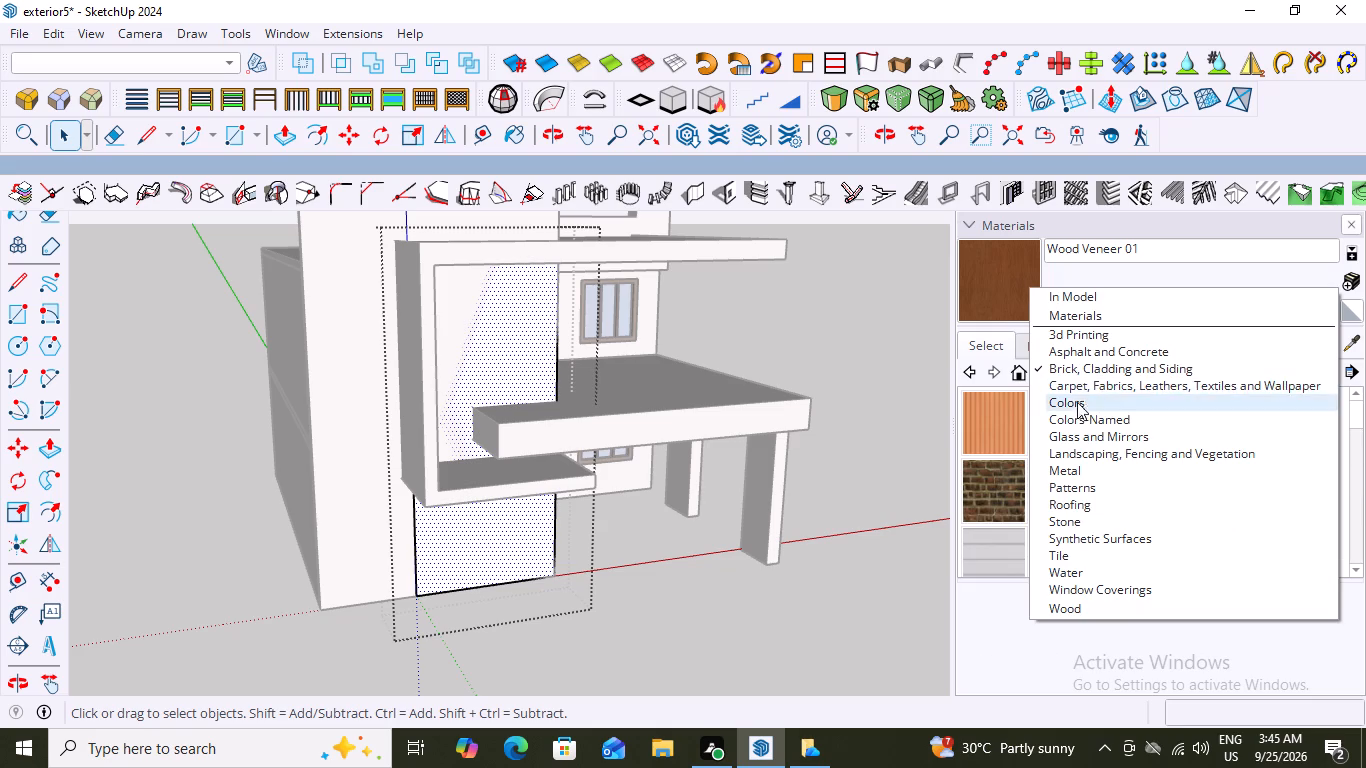
{"action": "left_click", "coordinate": [1087, 386]}
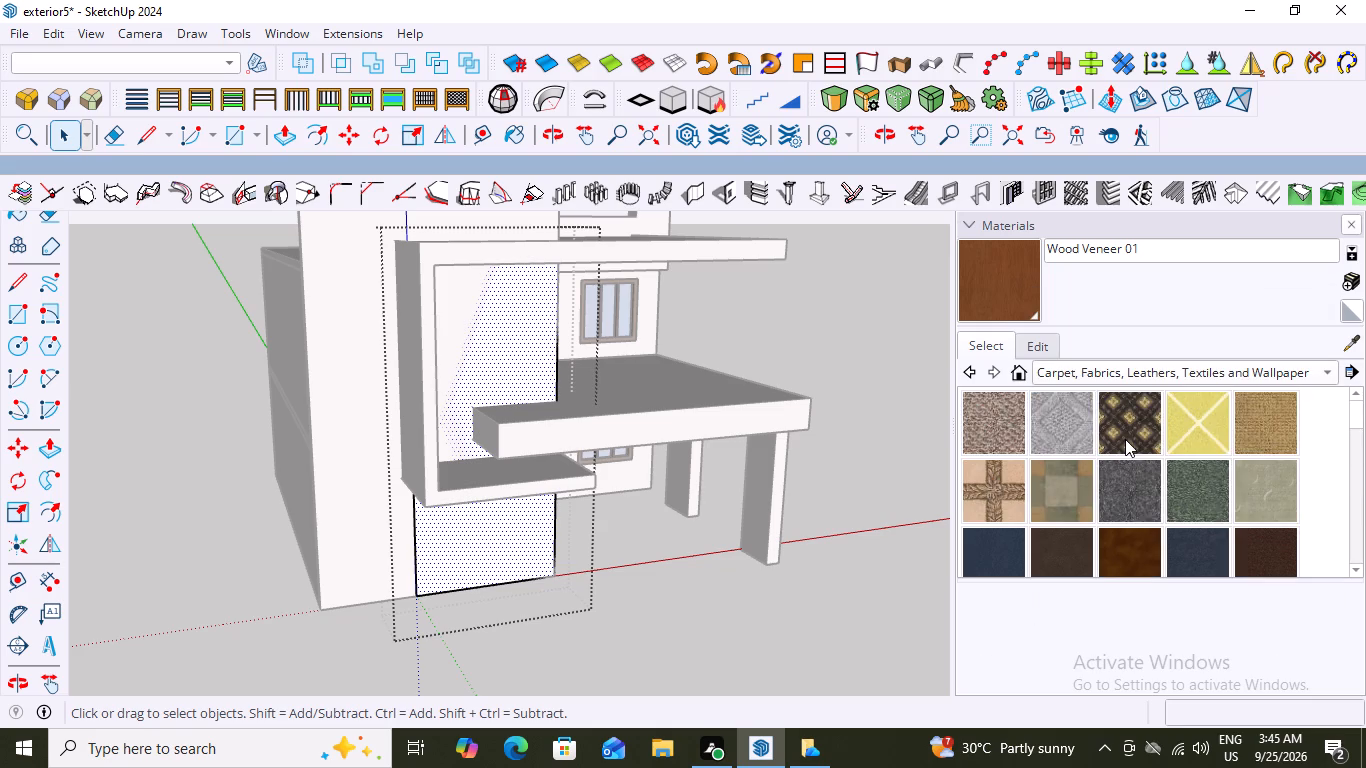
{"action": "scroll", "coordinate": [1125, 439], "scroll_direction": "down", "scroll_amount": 4}
{"action": "scroll", "coordinate": [1126, 442], "scroll_direction": "up", "scroll_amount": 7}
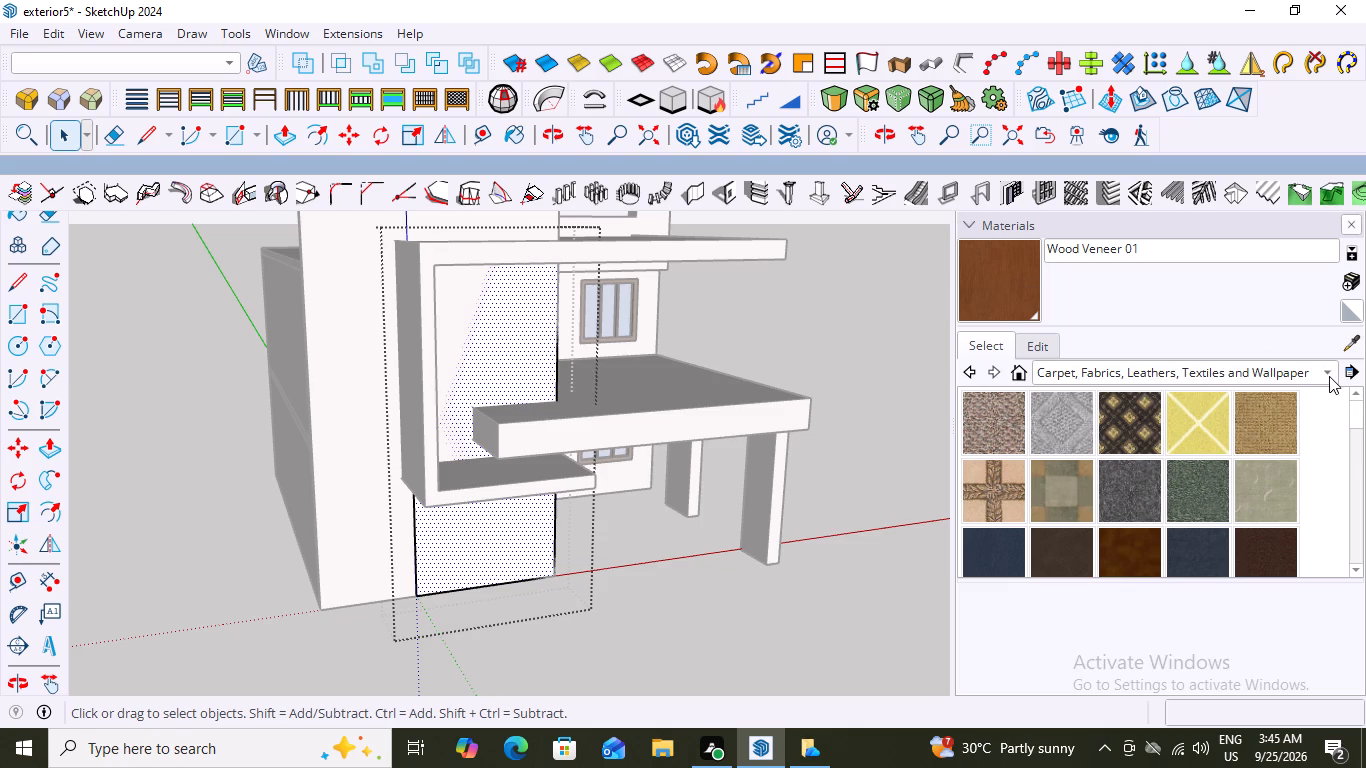
{"action": "left_click", "coordinate": [1327, 372]}
{"action": "left_click", "coordinate": [1070, 453]}
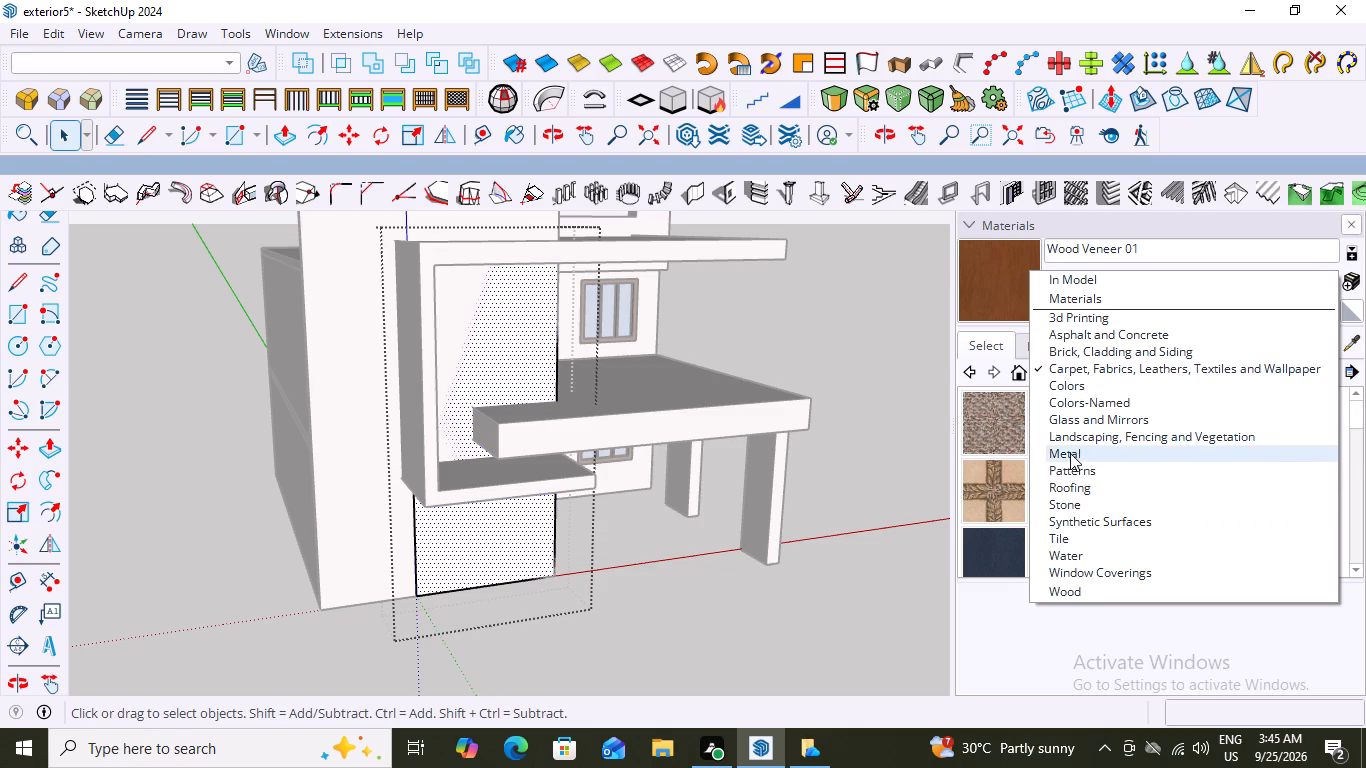
{"action": "scroll", "coordinate": [1111, 441], "scroll_direction": "down", "scroll_amount": 4}
{"action": "scroll", "coordinate": [1116, 450], "scroll_direction": "up", "scroll_amount": 8}
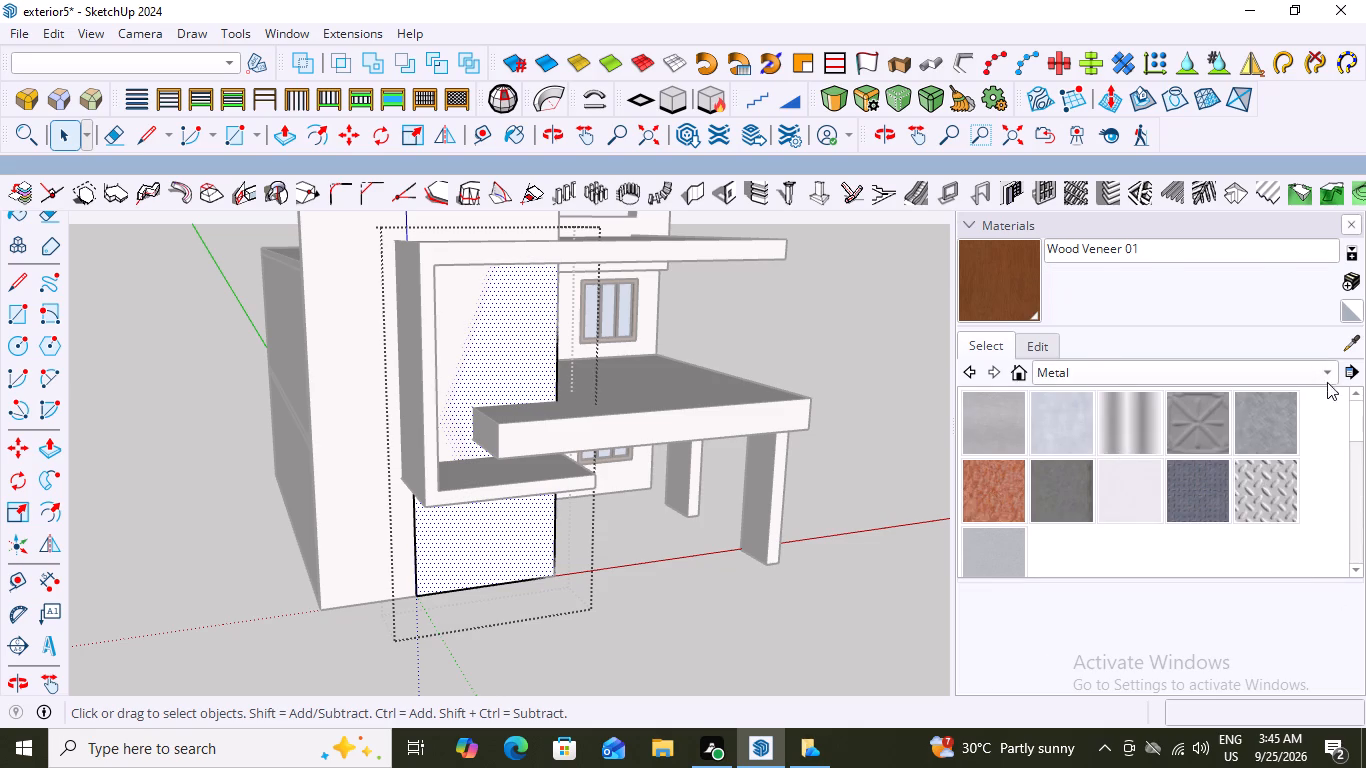
{"action": "left_click", "coordinate": [1327, 371]}
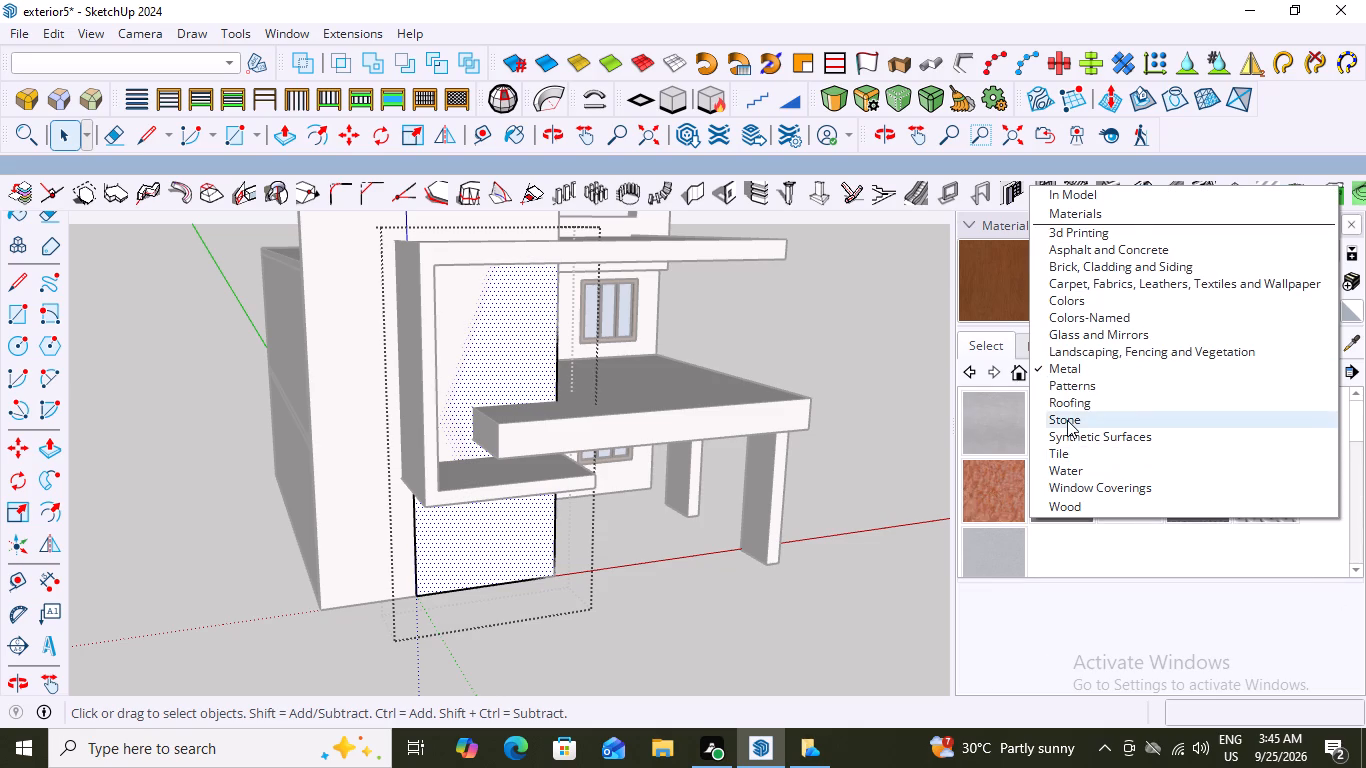
{"action": "left_click", "coordinate": [1067, 420]}
{"action": "scroll", "coordinate": [1090, 463], "scroll_direction": "down", "scroll_amount": 4}
{"action": "scroll", "coordinate": [1091, 466], "scroll_direction": "up", "scroll_amount": 7}
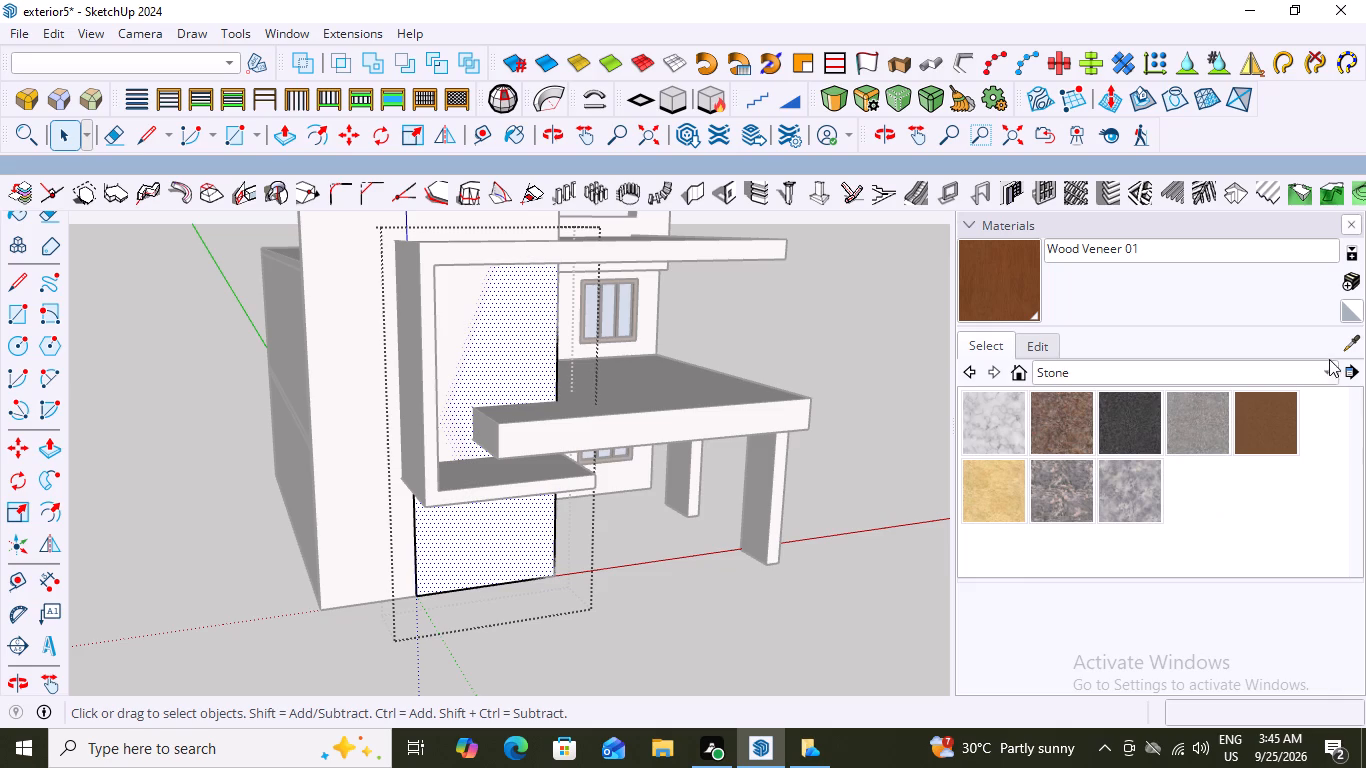
Review the Brick, Cladding and Siding collection again, comparing its brick, siding and stone textures for the panel.
{"action": "left_click", "coordinate": [1322, 371]}
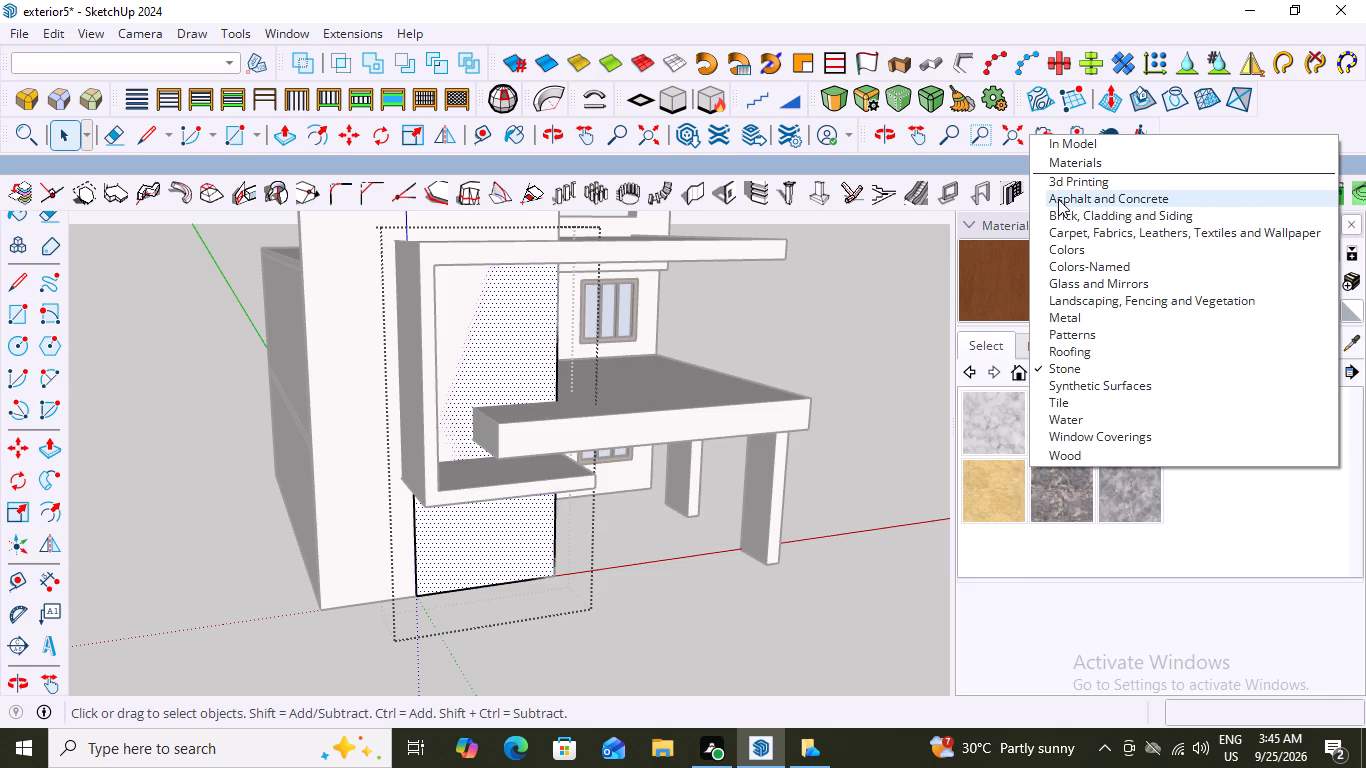
{"action": "left_click", "coordinate": [1061, 210]}
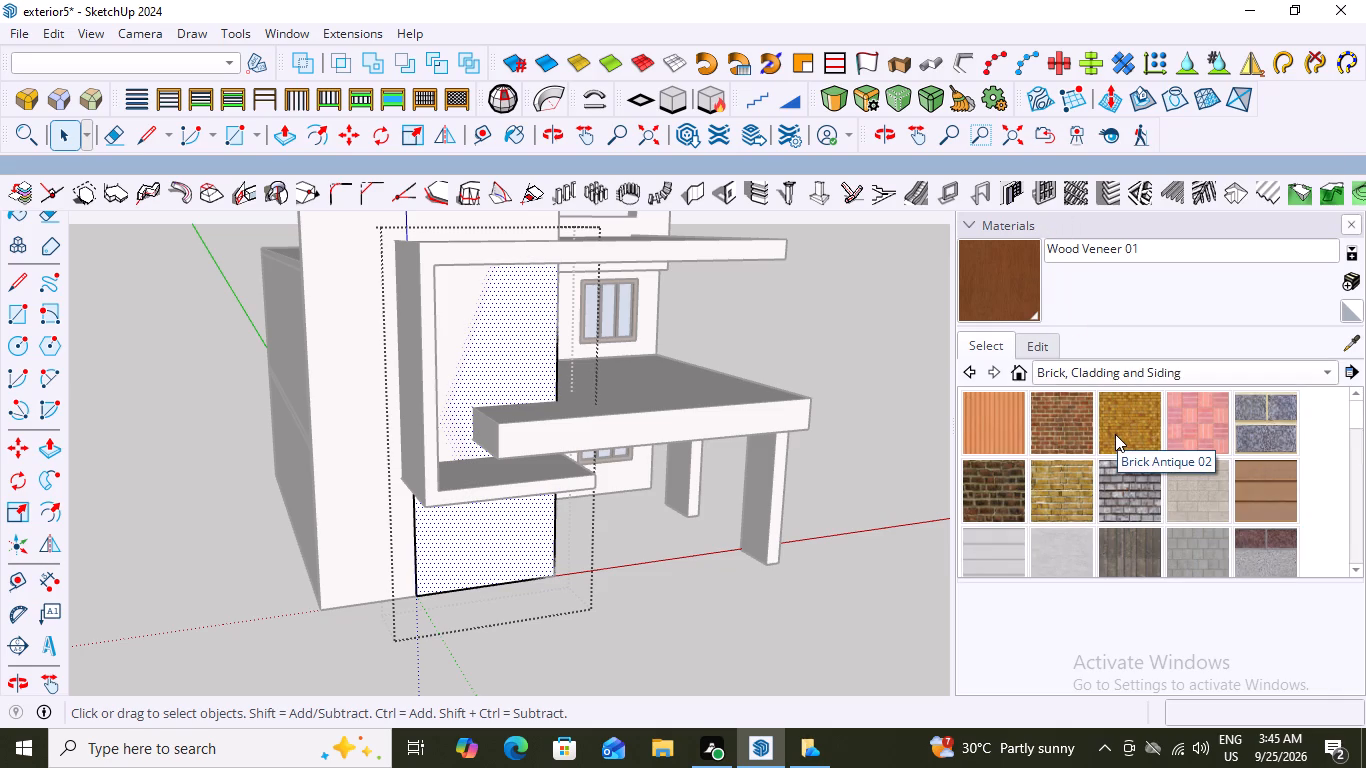
{"action": "scroll", "coordinate": [1119, 458], "scroll_direction": "down", "scroll_amount": 1}
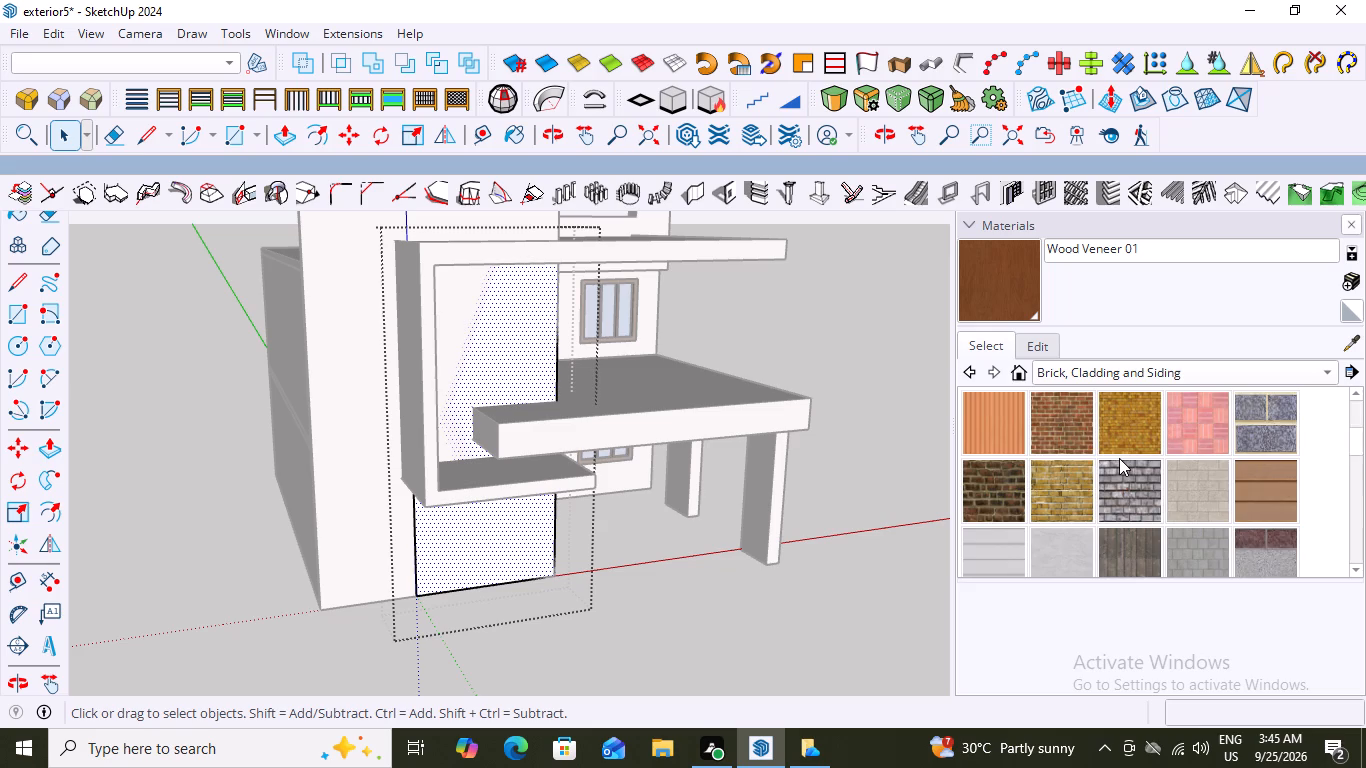
{"action": "scroll", "coordinate": [1119, 458], "scroll_direction": "down", "scroll_amount": 3}
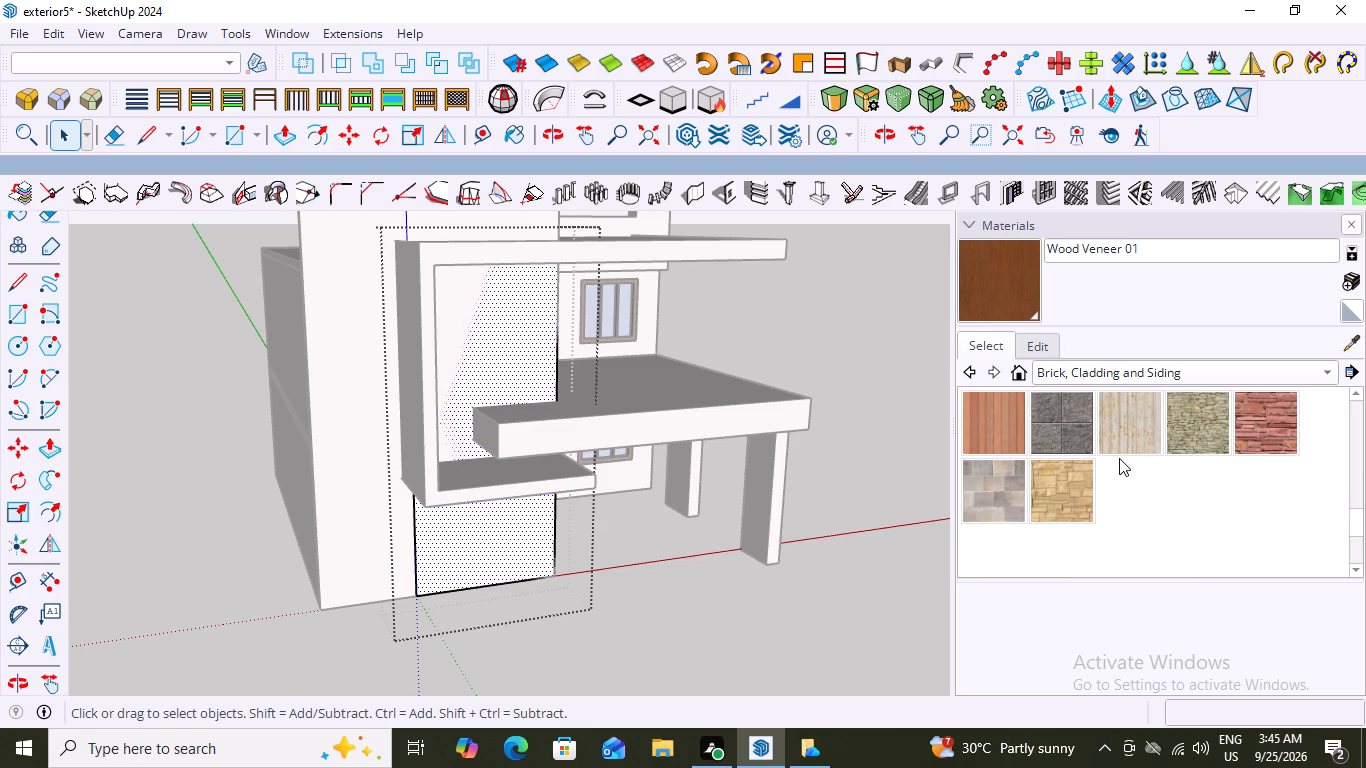
{"action": "scroll", "coordinate": [1119, 458], "scroll_direction": "up", "scroll_amount": 2}
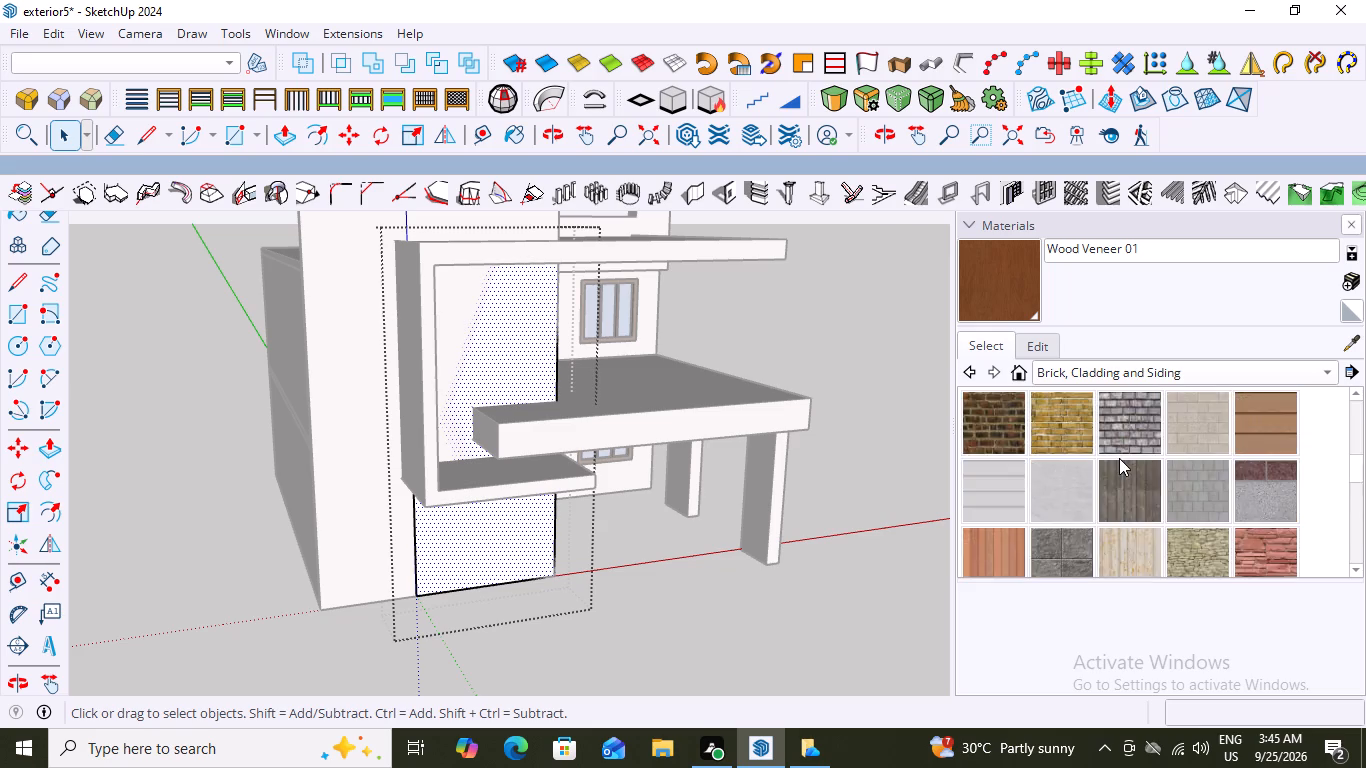
{"action": "scroll", "coordinate": [1119, 458], "scroll_direction": "up", "scroll_amount": 1}
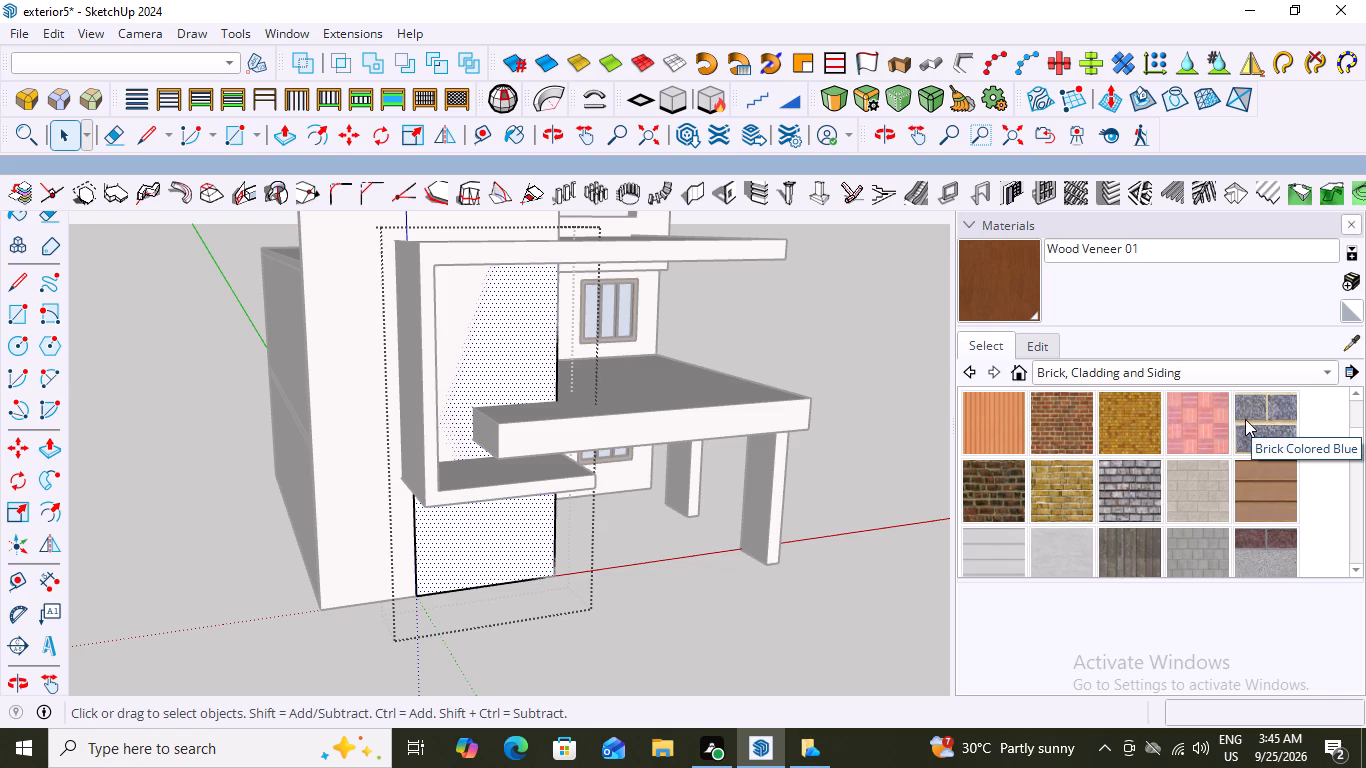
{"action": "scroll", "coordinate": [1234, 425], "scroll_direction": "down", "scroll_amount": 2}
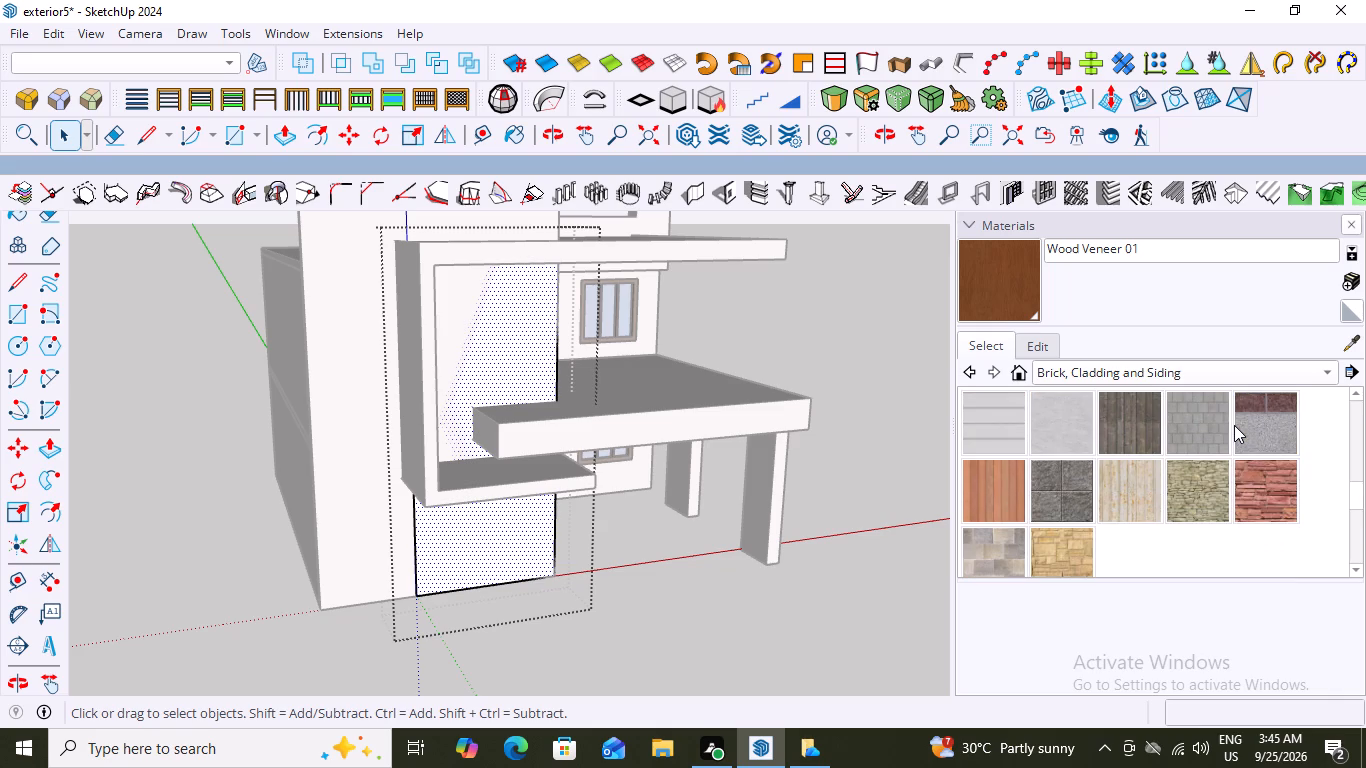
Review the Carpet, Fabrics, Leathers, Textiles and Wallpaper collection again for a texture that suits the panel.
{"action": "left_click", "coordinate": [1326, 371]}
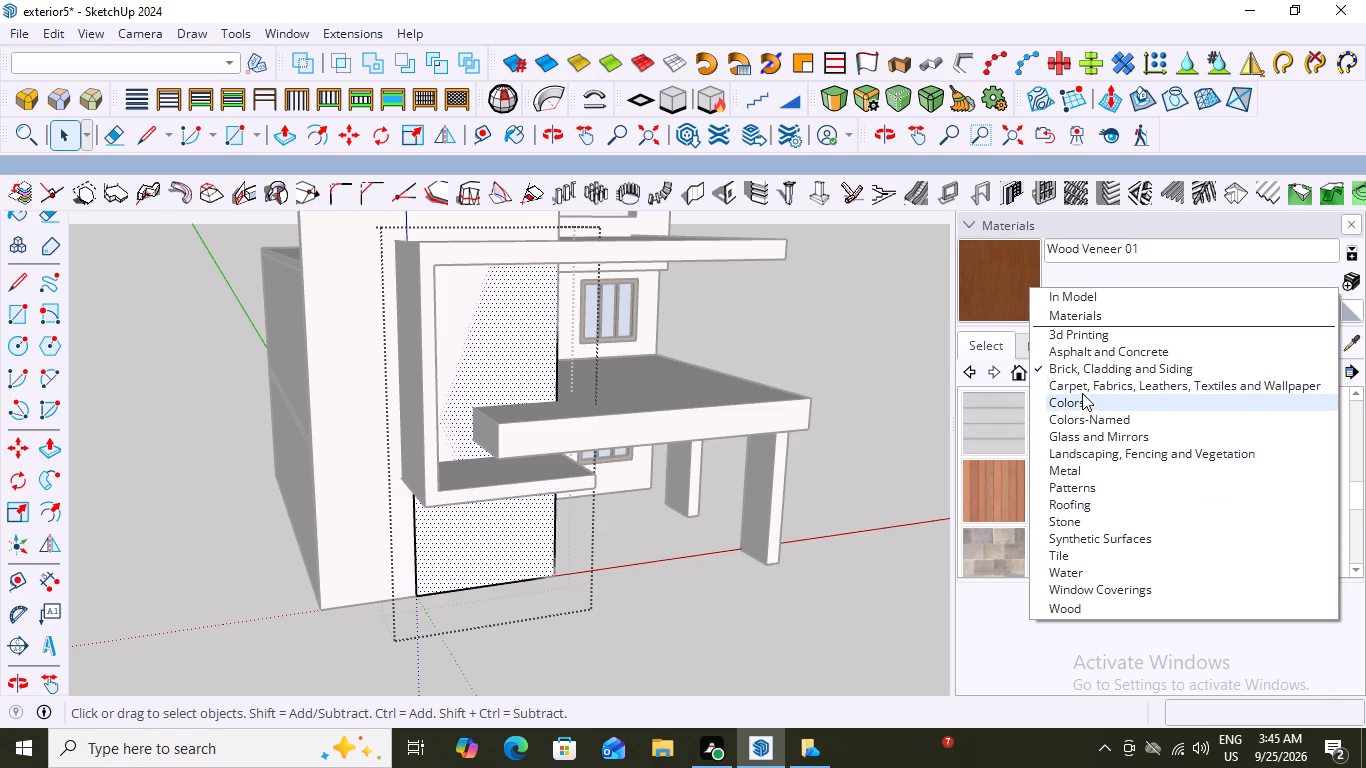
{"action": "left_click", "coordinate": [1083, 389]}
{"action": "scroll", "coordinate": [1103, 452], "scroll_direction": "down", "scroll_amount": 2}
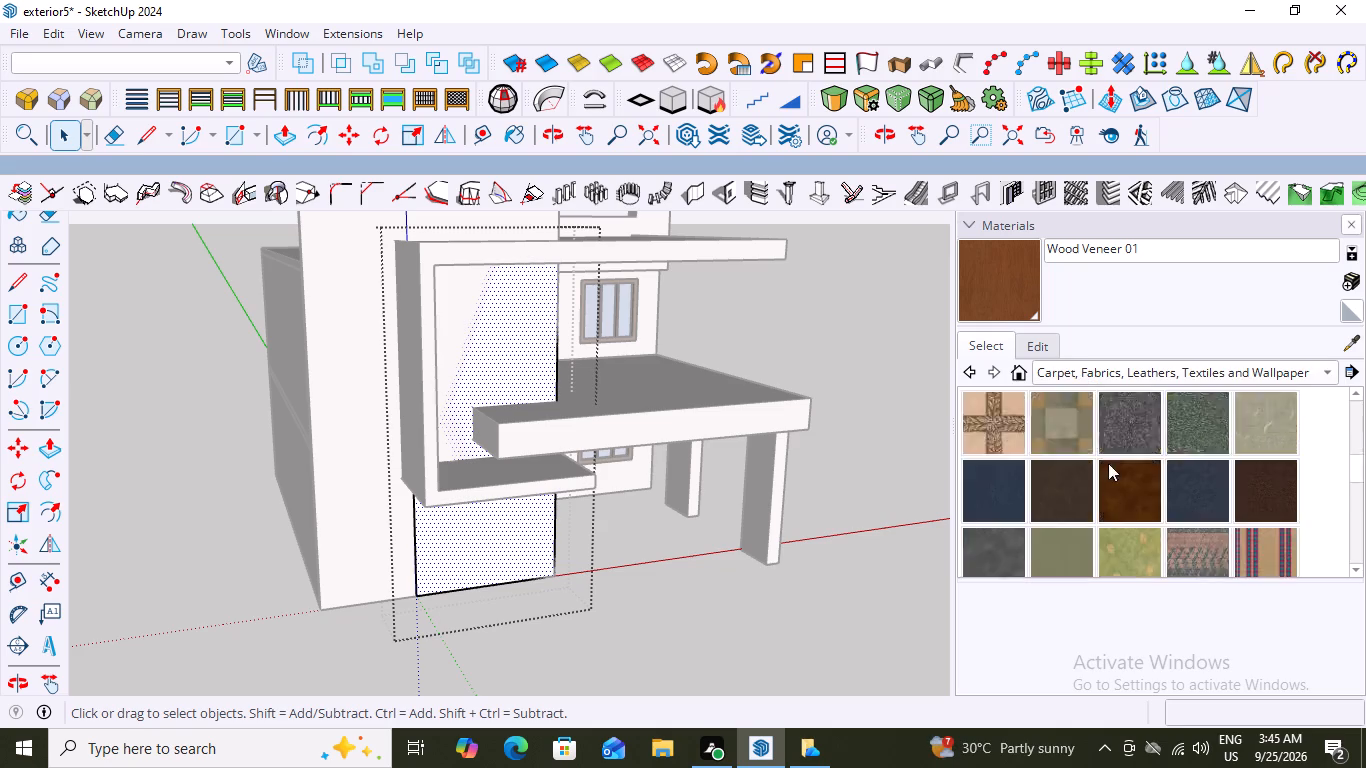
{"action": "scroll", "coordinate": [1108, 463], "scroll_direction": "down", "scroll_amount": 3}
{"action": "scroll", "coordinate": [1082, 460], "scroll_direction": "up", "scroll_amount": 2}
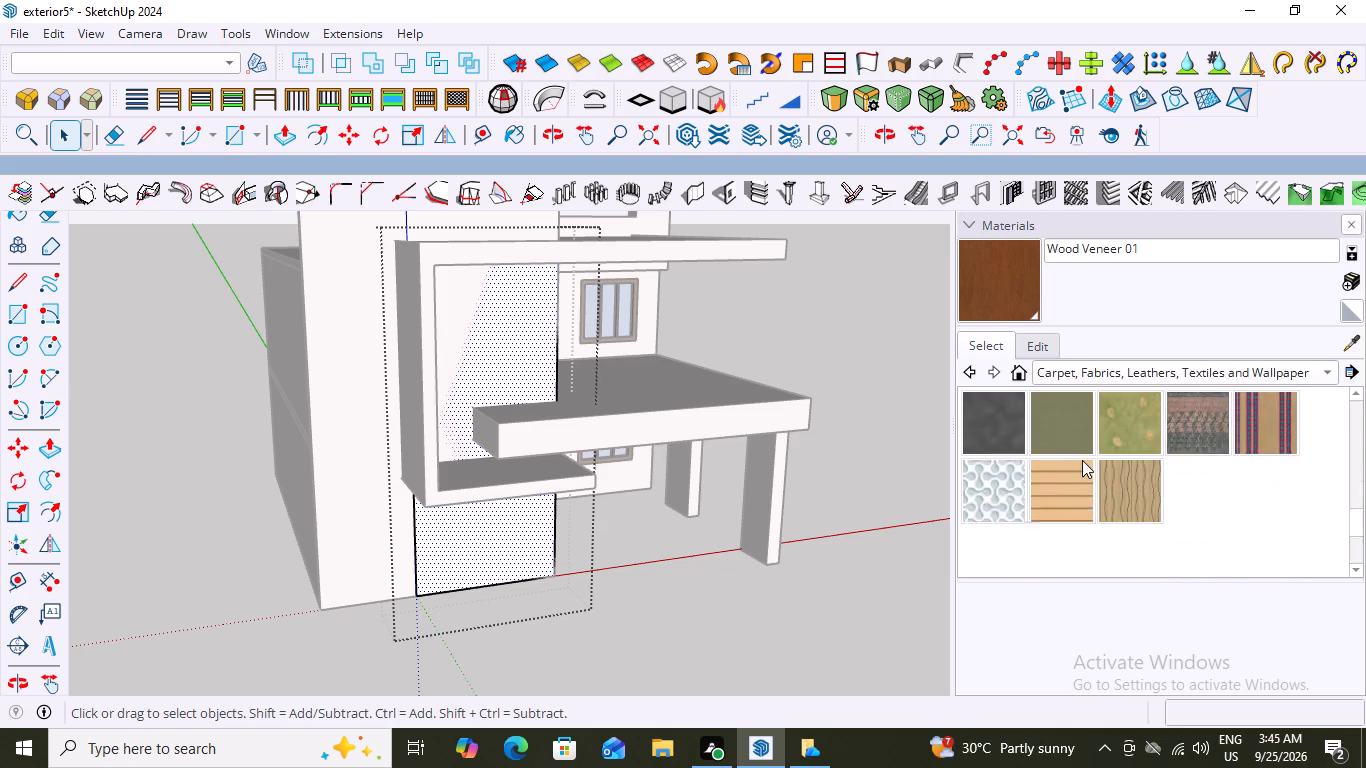
{"action": "scroll", "coordinate": [1082, 460], "scroll_direction": "up", "scroll_amount": 5}
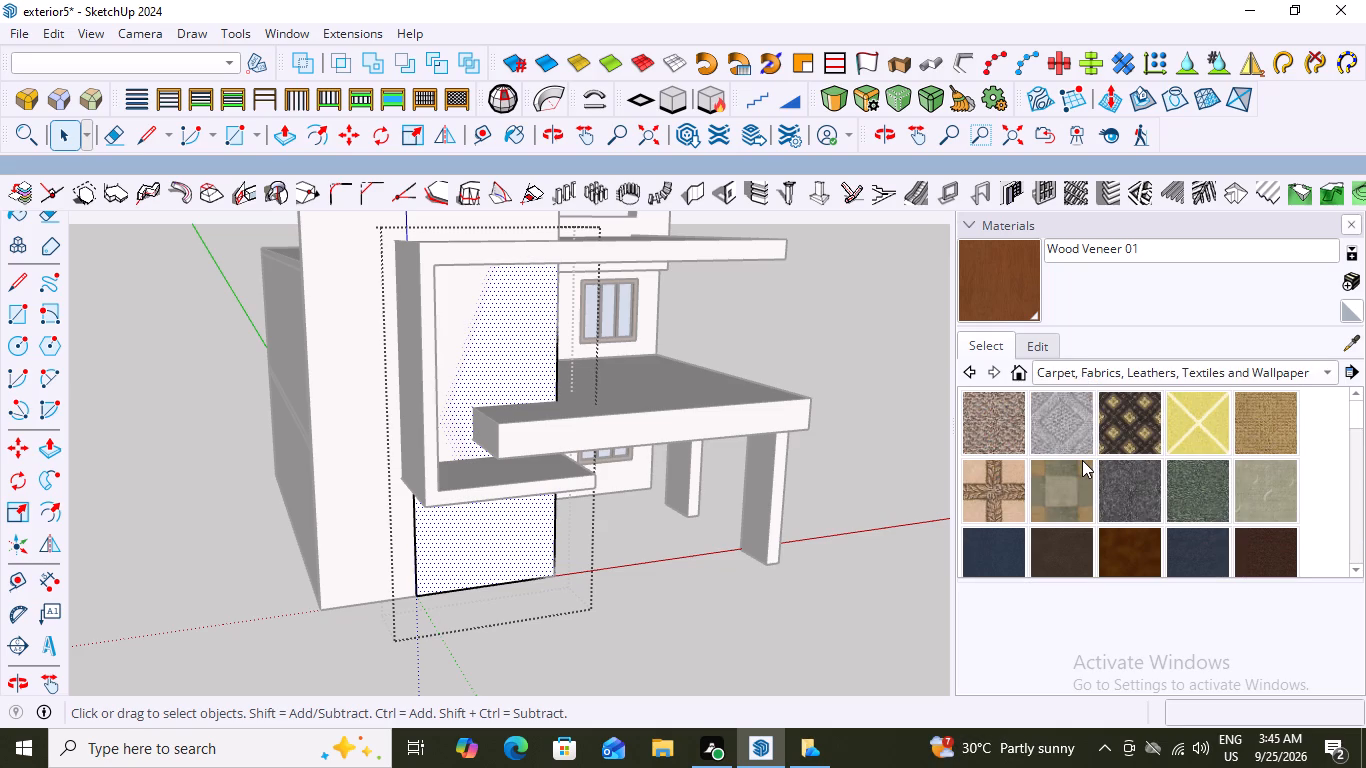
Look through the rest of the Carpet, Fabrics, Leathers, Textiles and Wallpaper collection, plus Tile and Synthetic Surfaces, for a panel finish.
{"action": "scroll", "coordinate": [1082, 460], "scroll_direction": "down", "scroll_amount": 11}
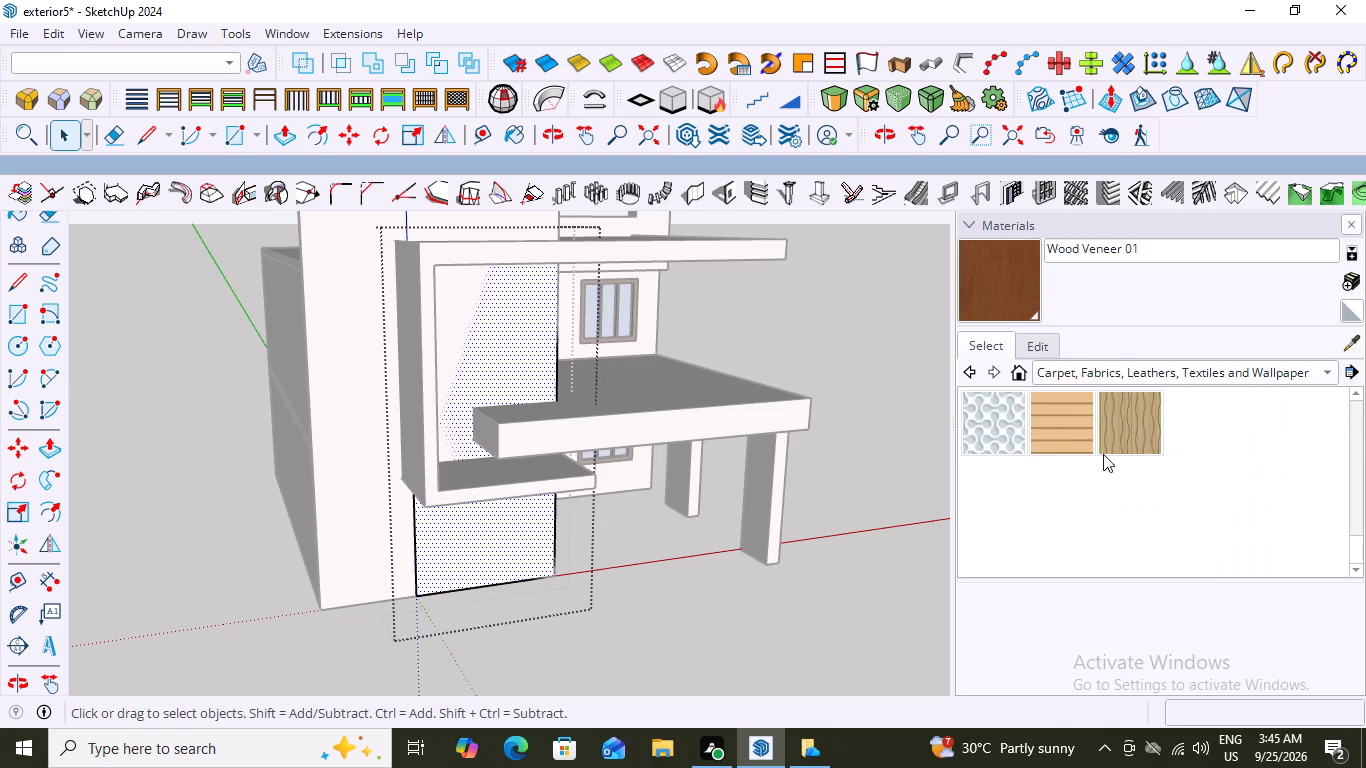
{"action": "left_click", "coordinate": [1326, 373]}
{"action": "scroll", "coordinate": [1084, 489], "scroll_direction": "up", "scroll_amount": 3}
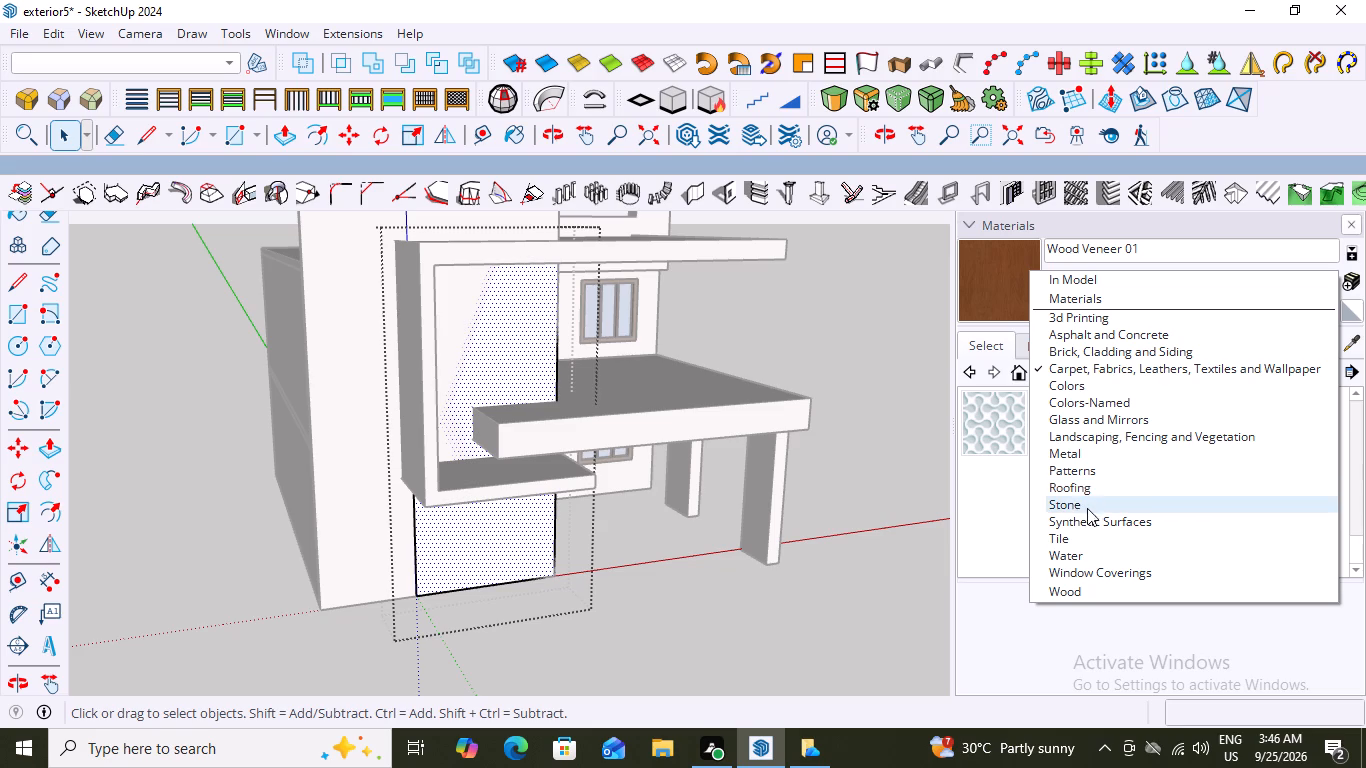
{"action": "left_click", "coordinate": [1077, 534]}
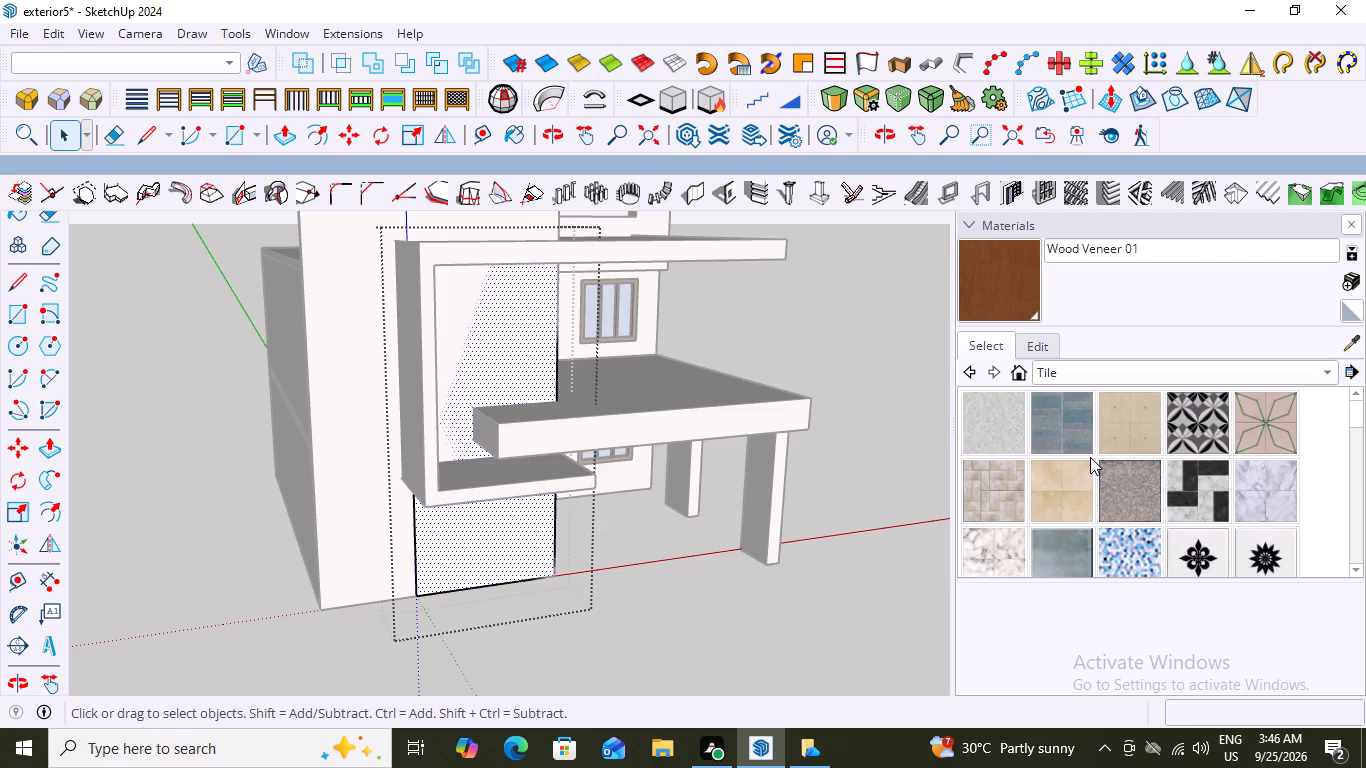
{"action": "scroll", "coordinate": [1125, 502], "scroll_direction": "down", "scroll_amount": 3}
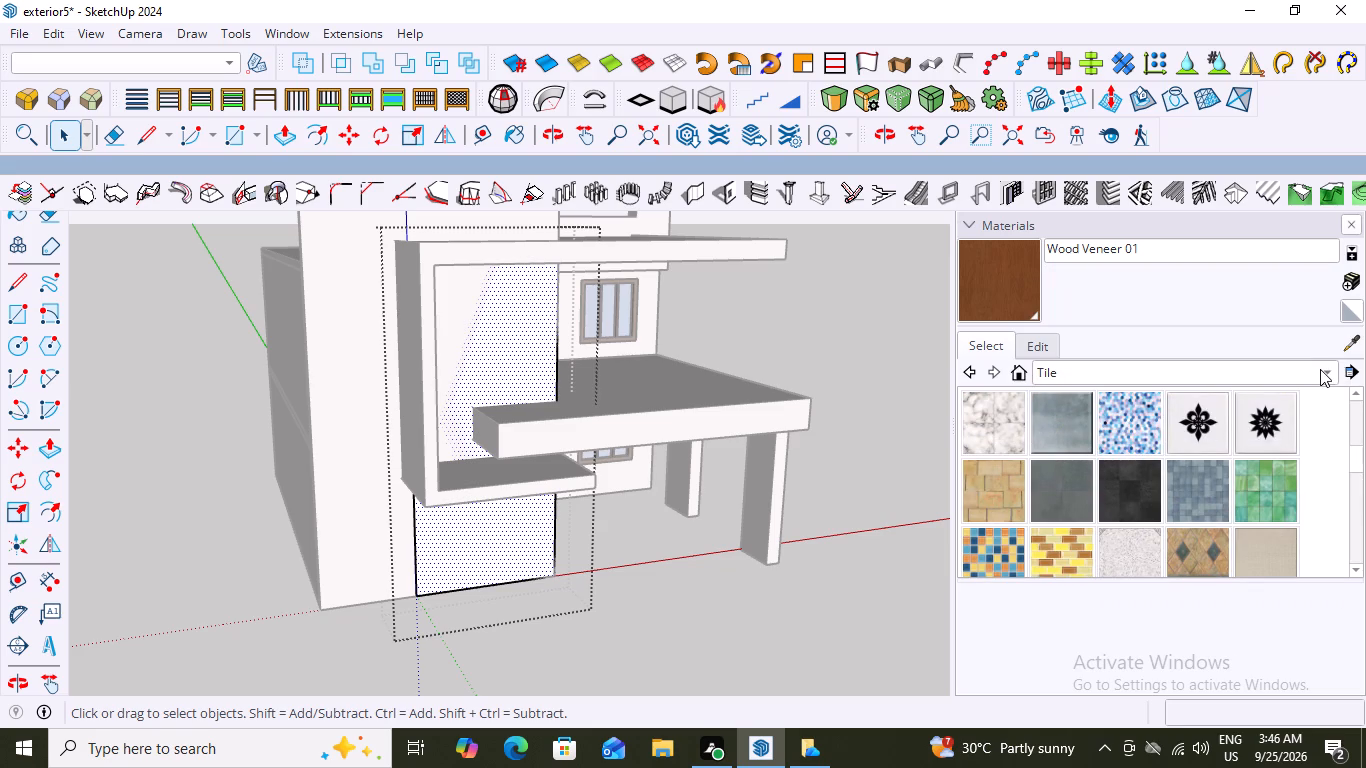
{"action": "left_click", "coordinate": [1326, 373]}
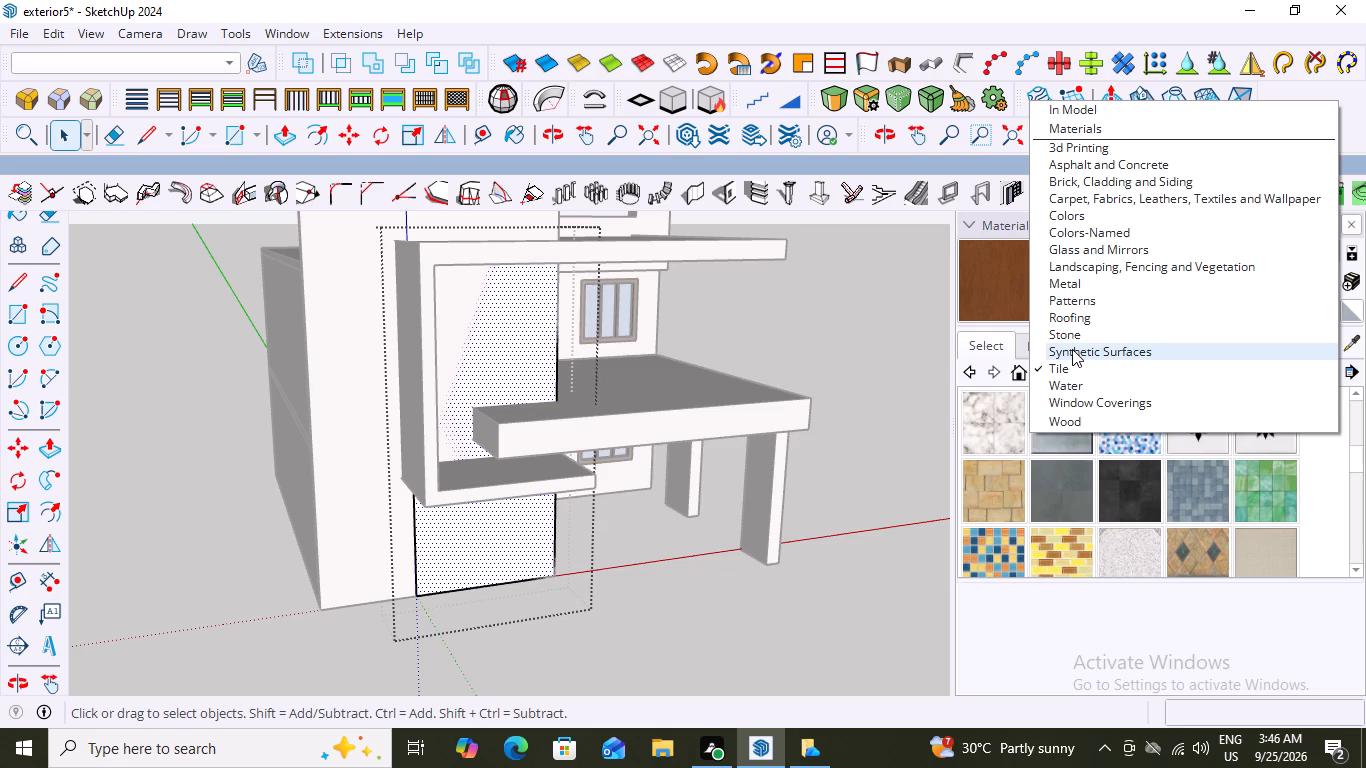
{"action": "left_click", "coordinate": [1072, 349]}
{"action": "scroll", "coordinate": [1096, 496], "scroll_direction": "down", "scroll_amount": 4}
{"action": "scroll", "coordinate": [1176, 485], "scroll_direction": "up", "scroll_amount": 4}
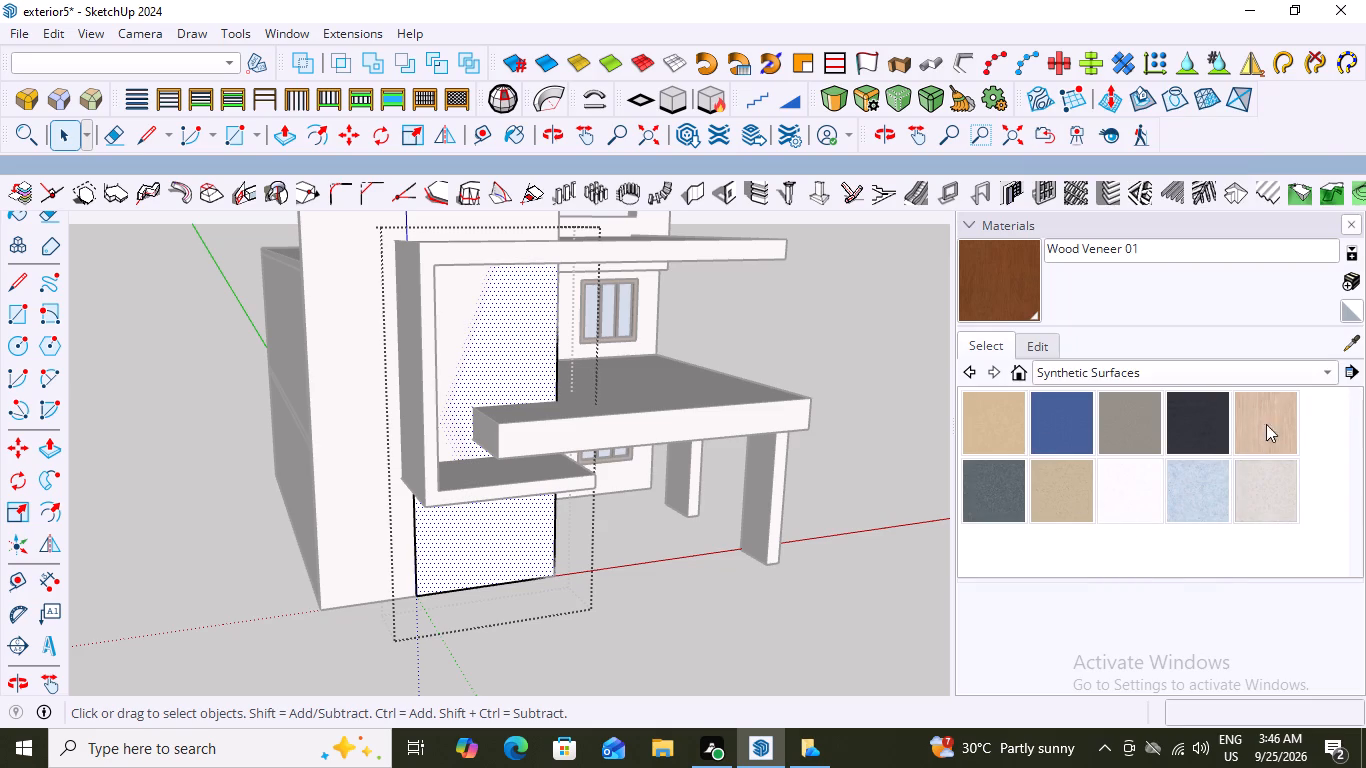
Create a new material based on Wallpaper Stripe from the Carpet, Fabrics, Leathers, Textiles and Wallpaper collection, recoloured to a dark brownish red.
{"action": "left_click", "coordinate": [1326, 370]}
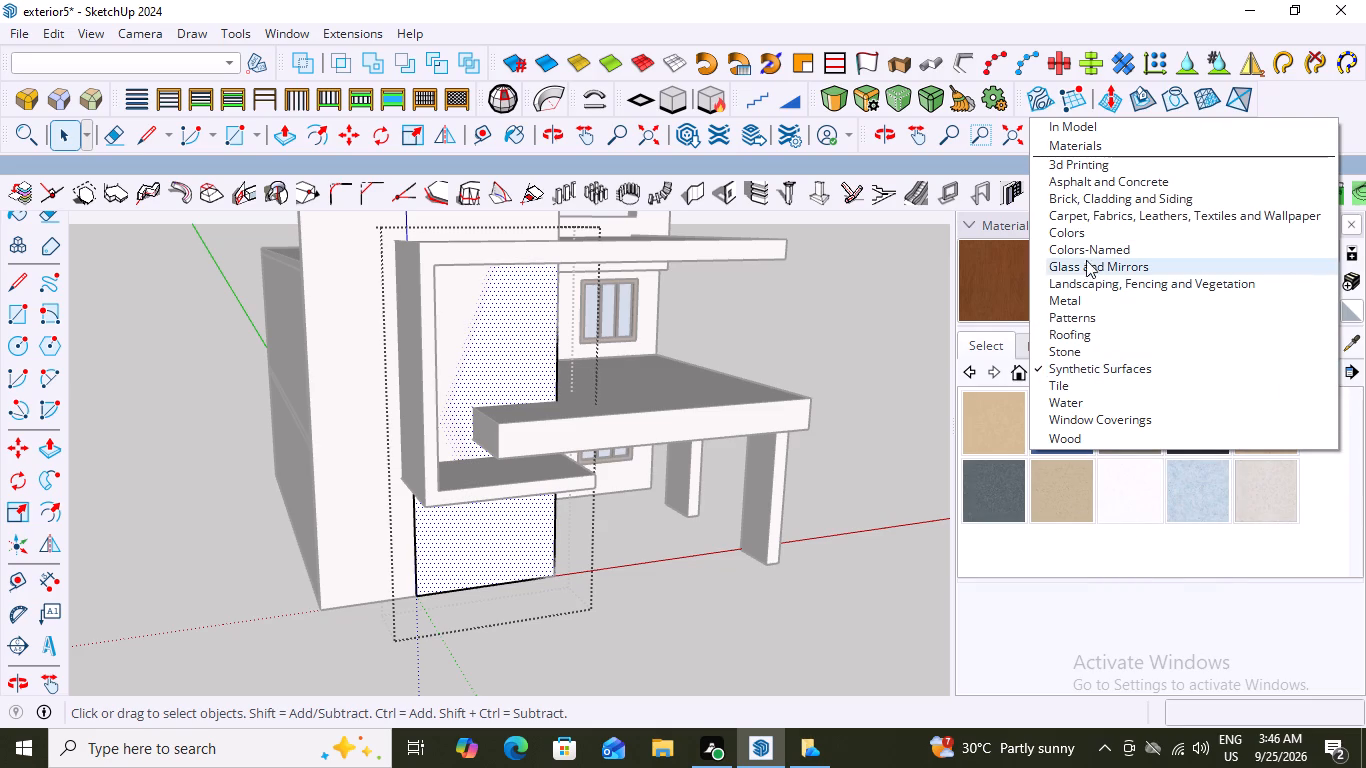
{"action": "left_click", "coordinate": [1082, 210]}
{"action": "scroll", "coordinate": [1059, 496], "scroll_direction": "down", "scroll_amount": 4}
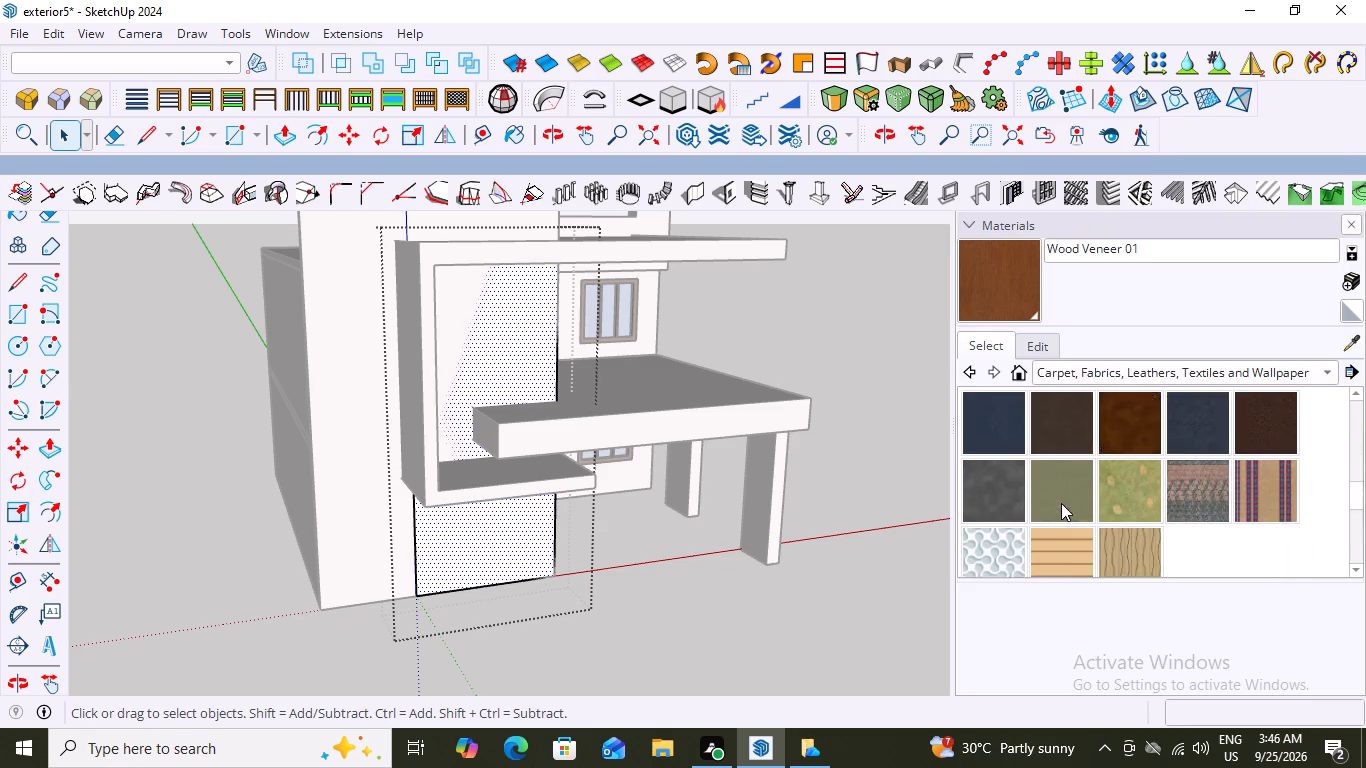
{"action": "scroll", "coordinate": [1064, 502], "scroll_direction": "down", "scroll_amount": 1}
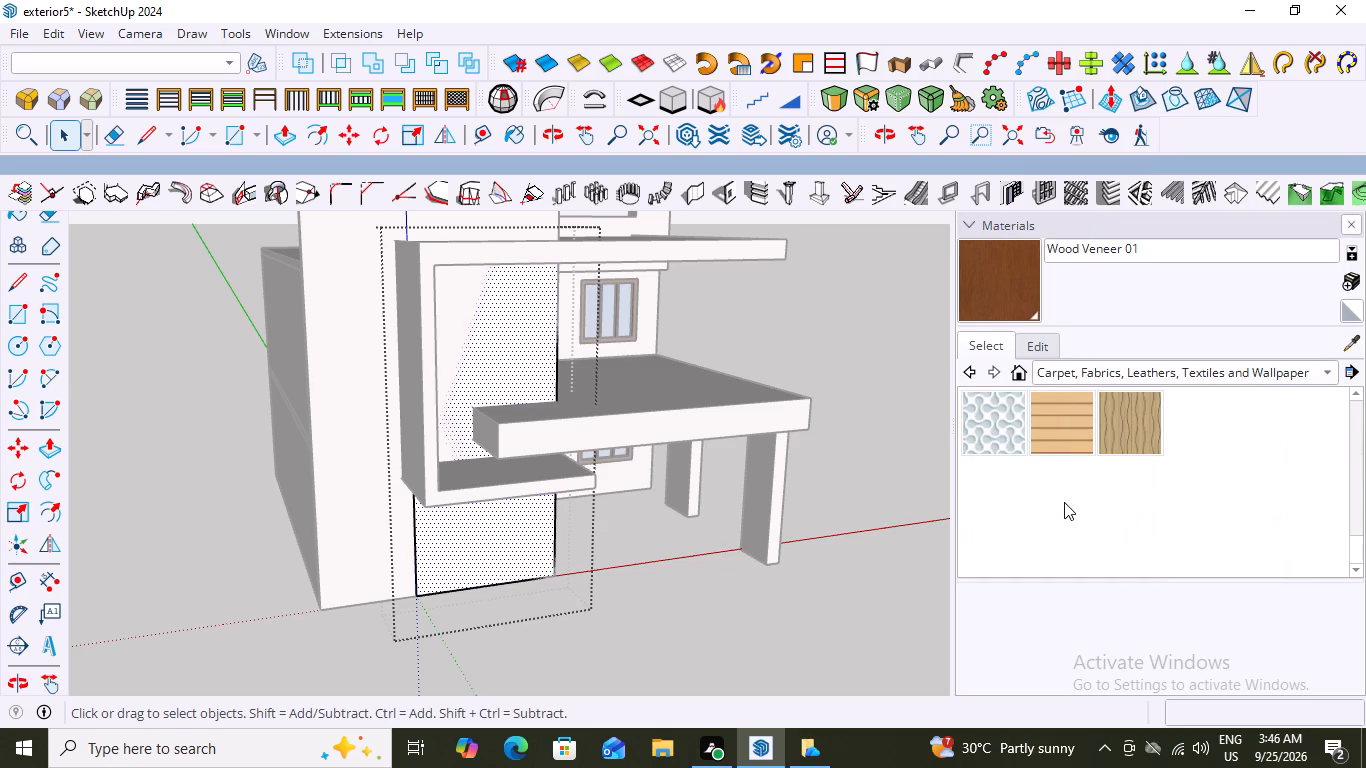
{"action": "left_click", "coordinate": [1060, 441]}
{"action": "left_click", "coordinate": [1357, 273]}
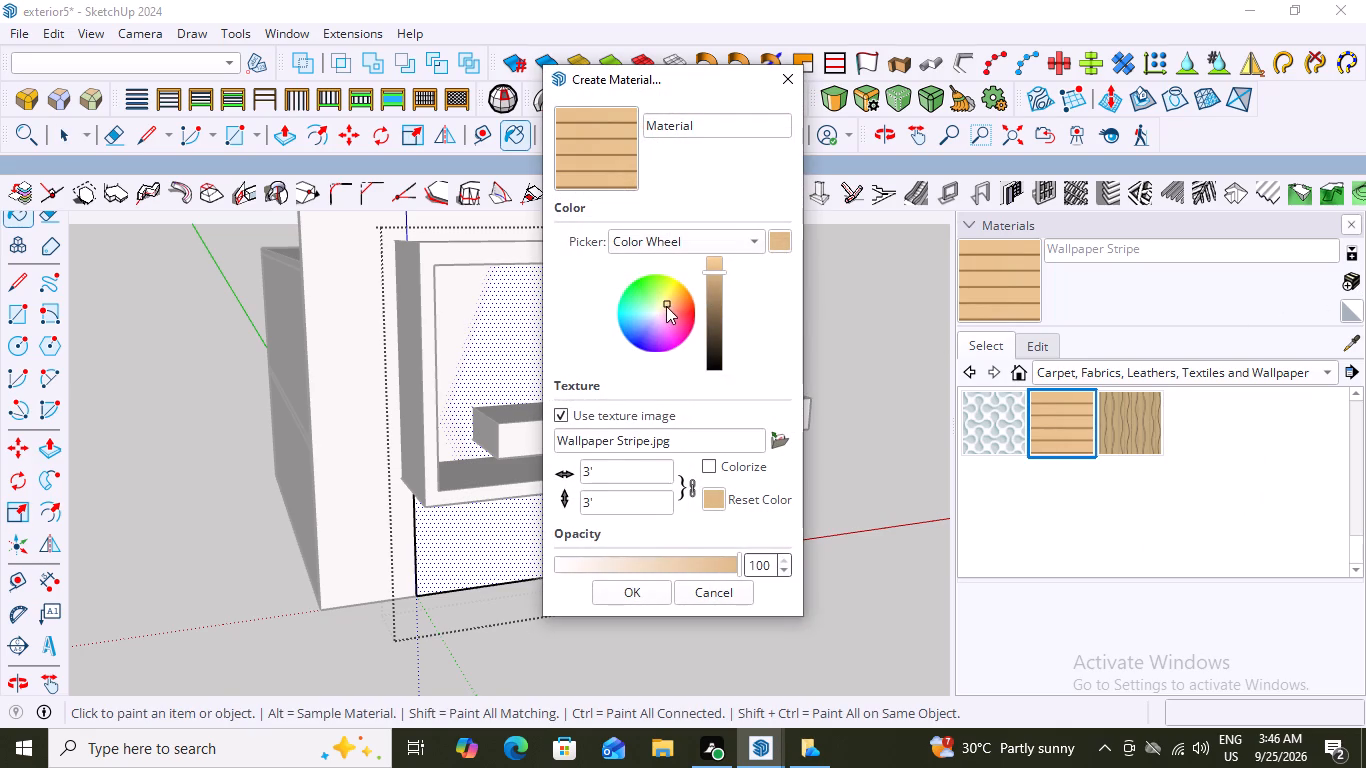
{"action": "left_click", "coordinate": [668, 304]}
{"action": "left_click_drag", "start_coordinate": [672, 306], "coordinate": [665, 312]}
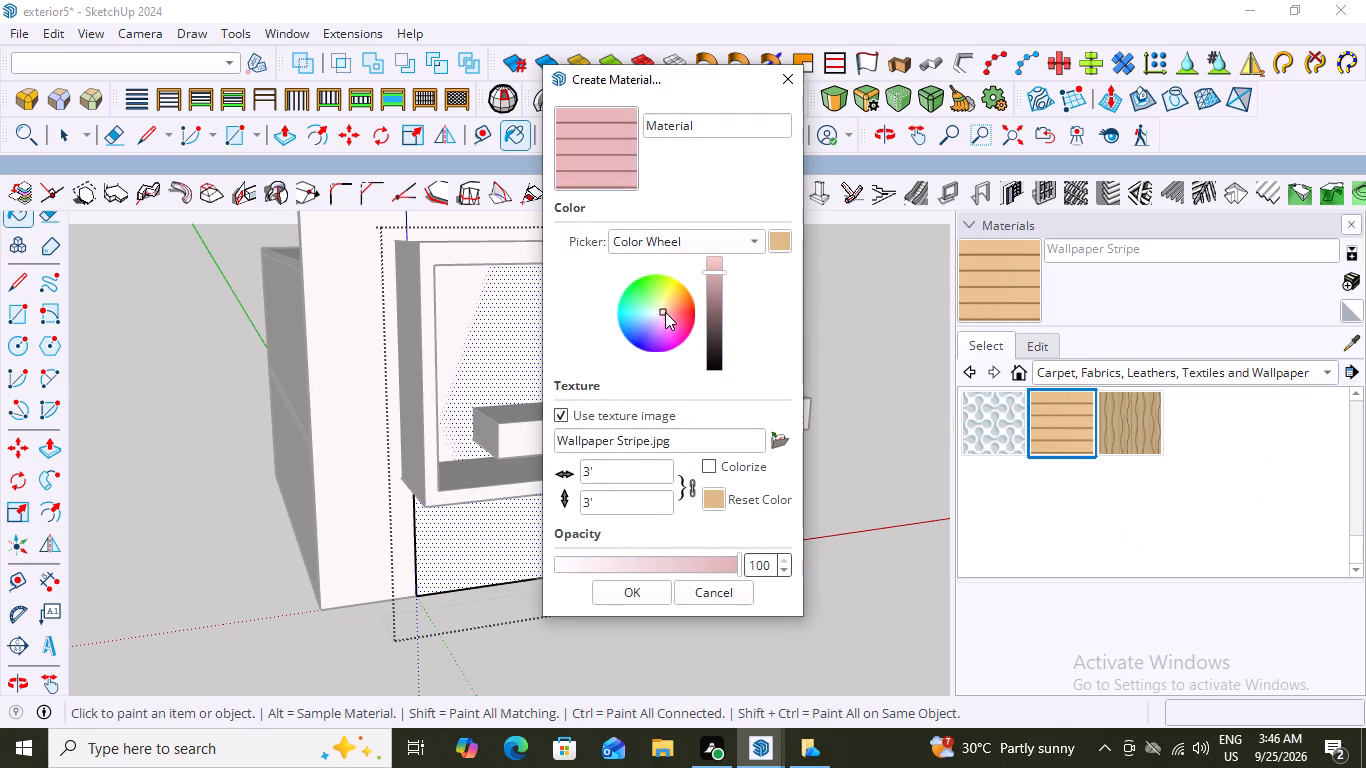
{"action": "left_click_drag", "start_coordinate": [665, 312], "coordinate": [669, 315]}
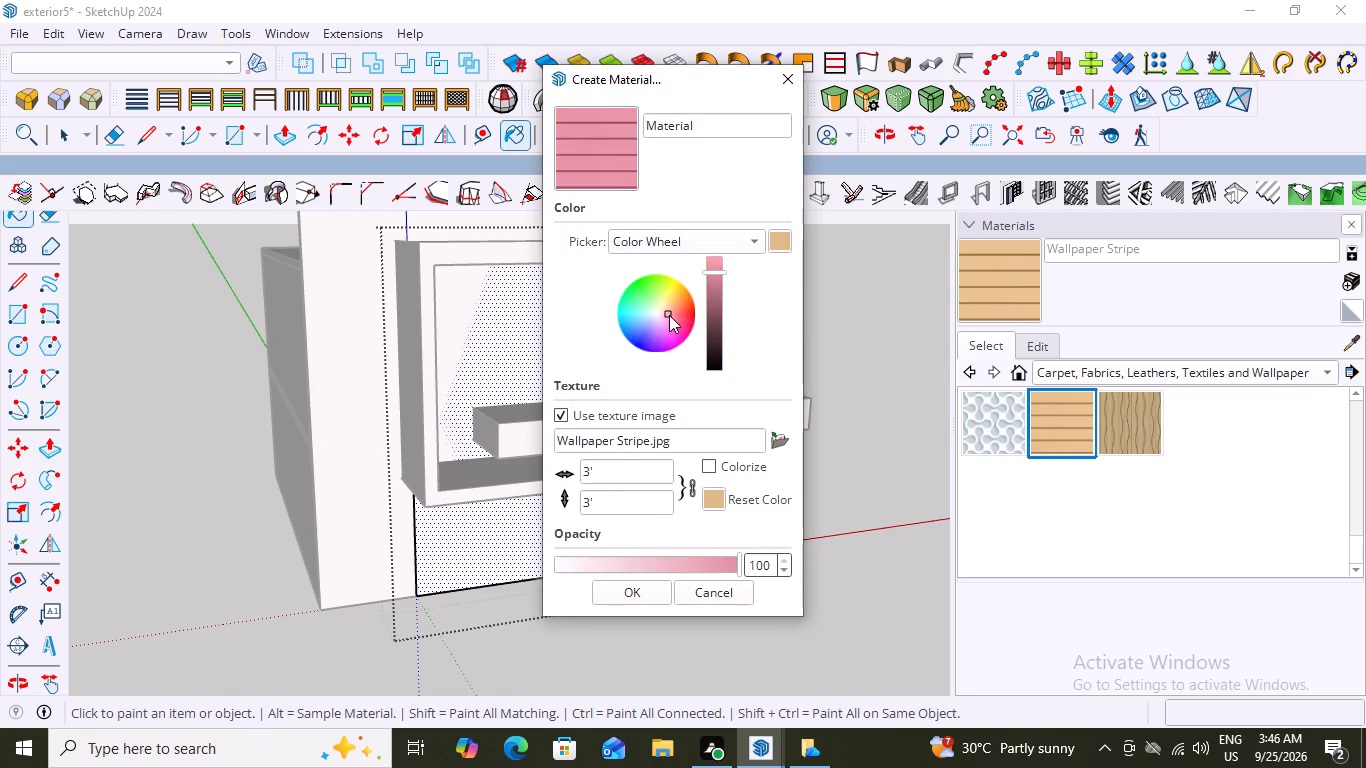
{"action": "left_click_drag", "start_coordinate": [669, 315], "coordinate": [683, 309]}
{"action": "left_click_drag", "start_coordinate": [716, 270], "coordinate": [719, 281]}
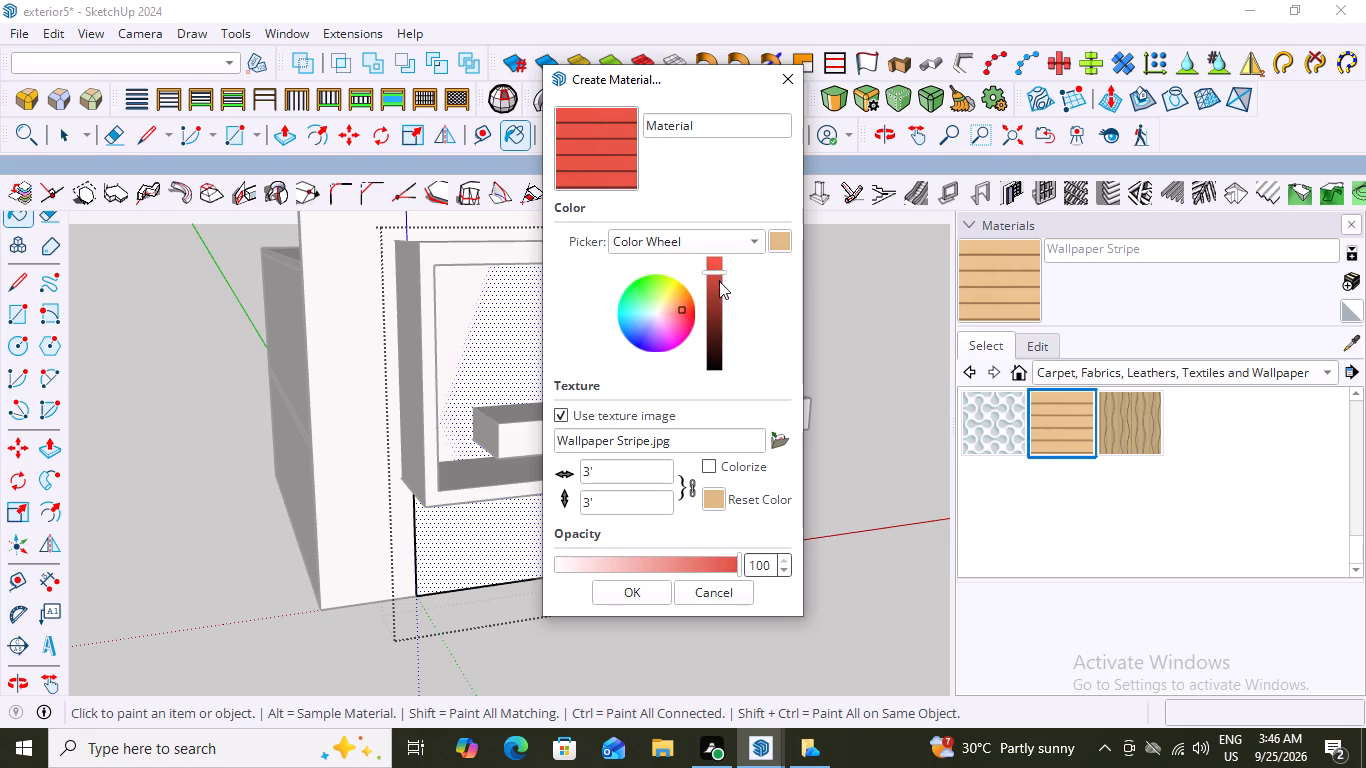
{"action": "left_click_drag", "start_coordinate": [719, 281], "coordinate": [727, 306]}
{"action": "right_click", "coordinate": [727, 306]}
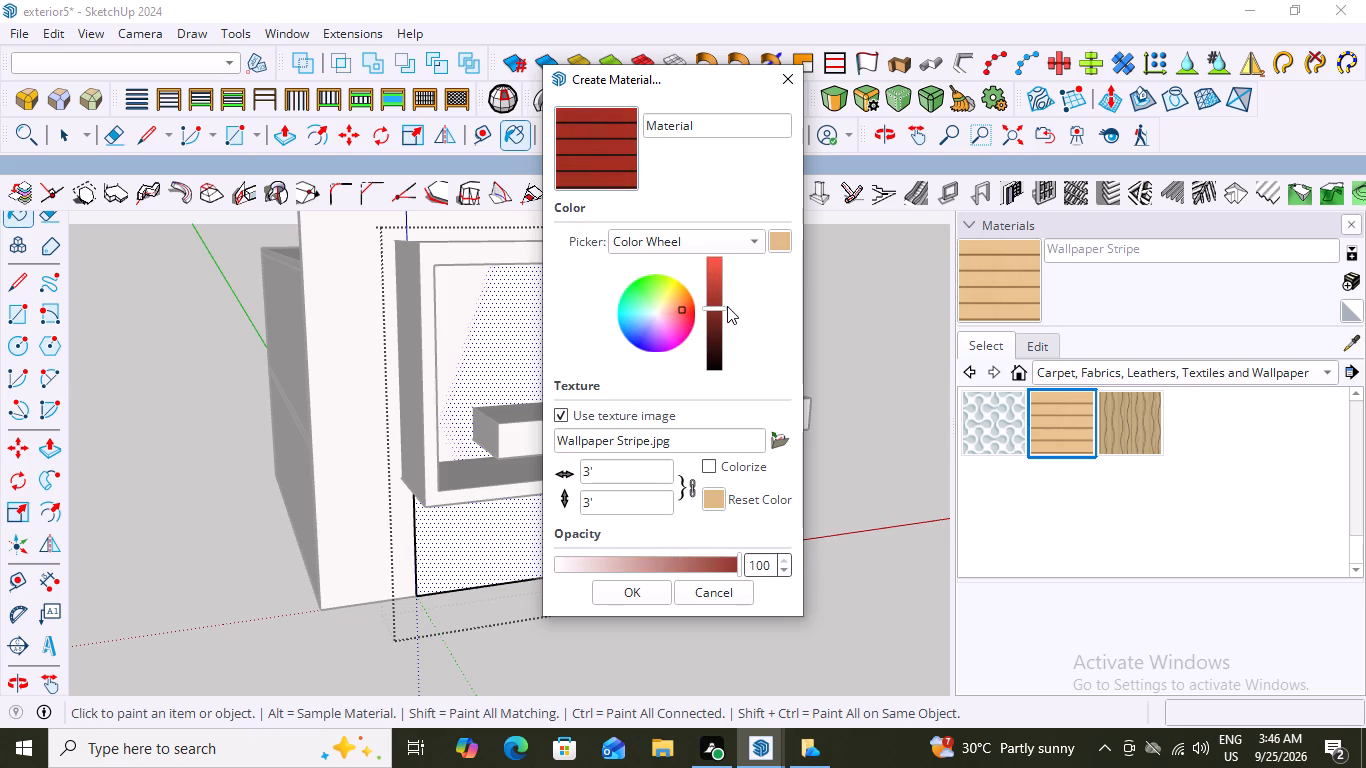
{"action": "left_click_drag", "start_coordinate": [727, 306], "coordinate": [729, 314]}
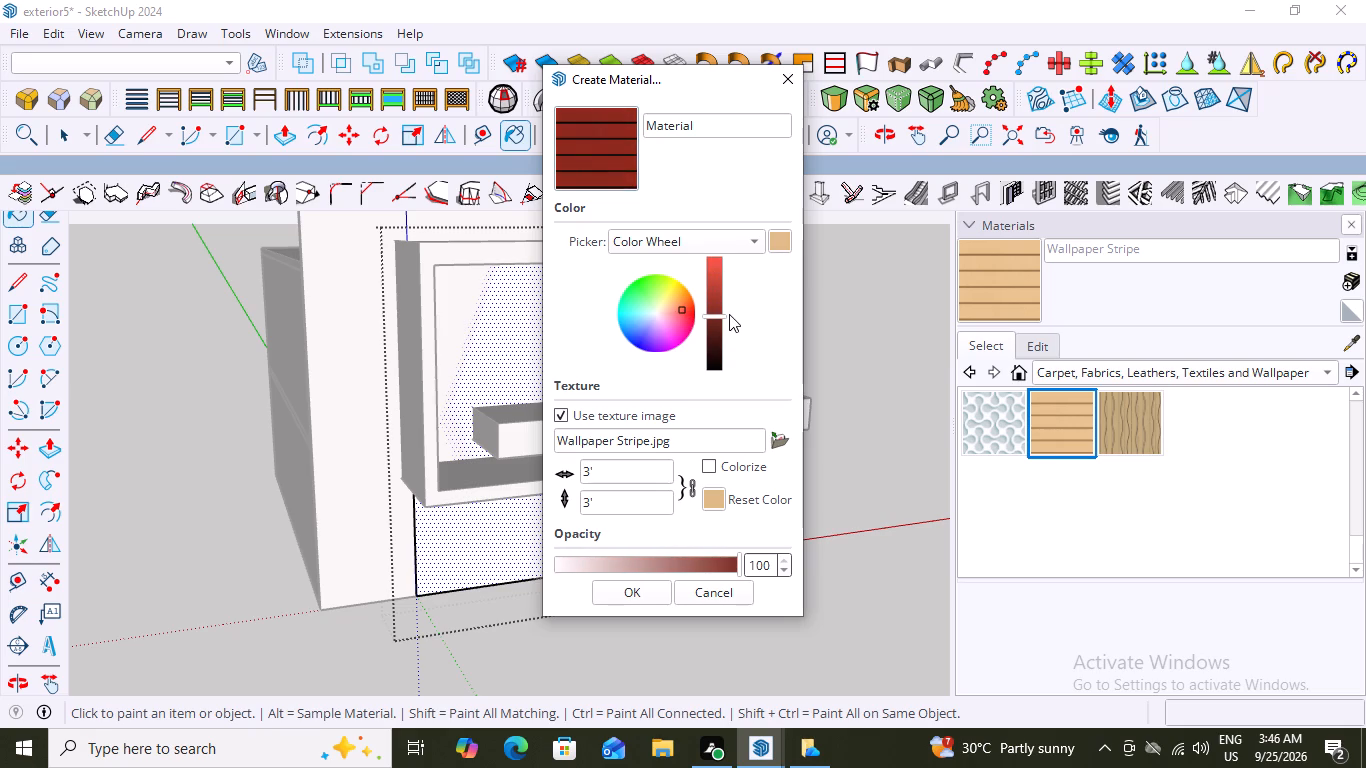
{"action": "left_click_drag", "start_coordinate": [729, 314], "coordinate": [731, 325]}
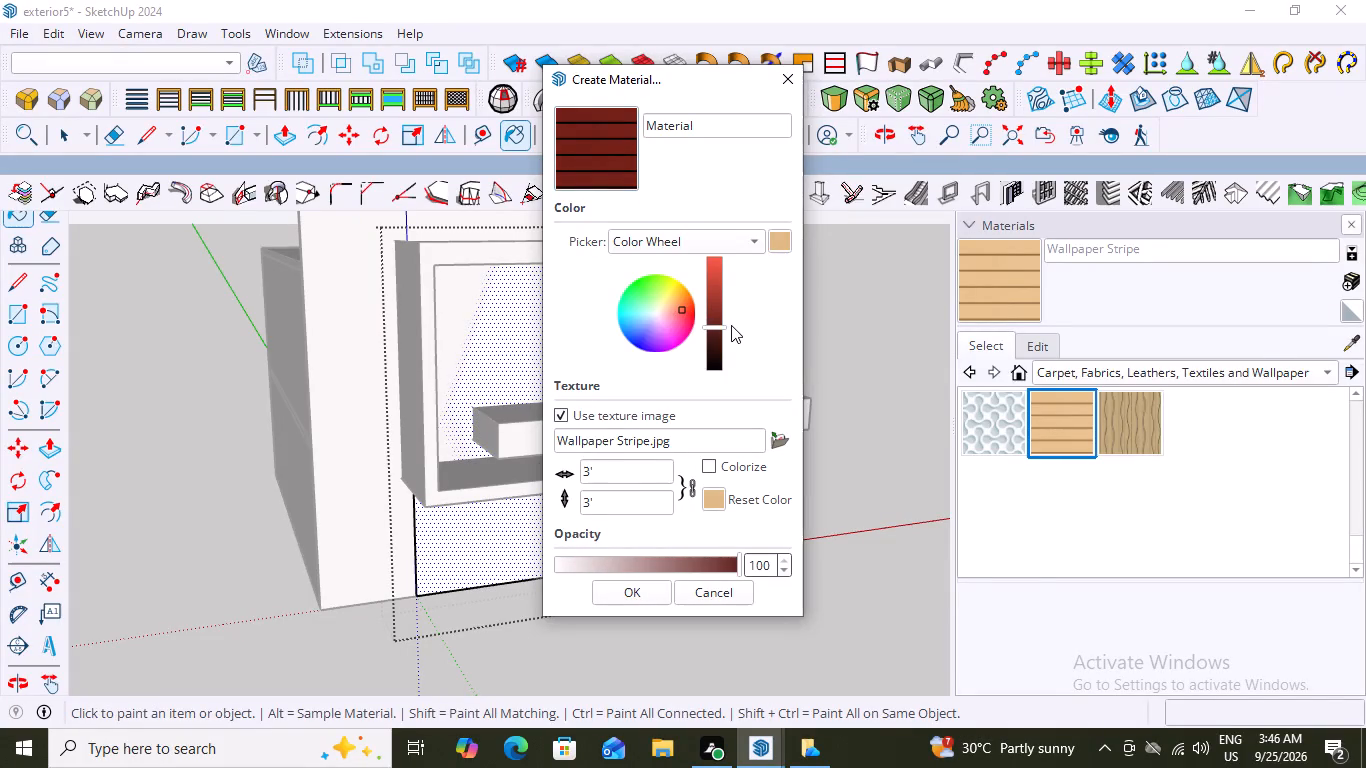
{"action": "left_click", "coordinate": [635, 591]}
Paint the panel face behind the C-shaped frame with the new dark red striped material and exit the group.
{"action": "left_click", "coordinate": [487, 365]}
{"action": "middle_click_drag", "start_coordinate": [745, 588], "coordinate": [637, 580]}
{"action": "scroll", "coordinate": [559, 678], "scroll_direction": "up", "scroll_amount": 2}
{"action": "scroll", "coordinate": [639, 653], "scroll_direction": "down", "scroll_amount": 1}
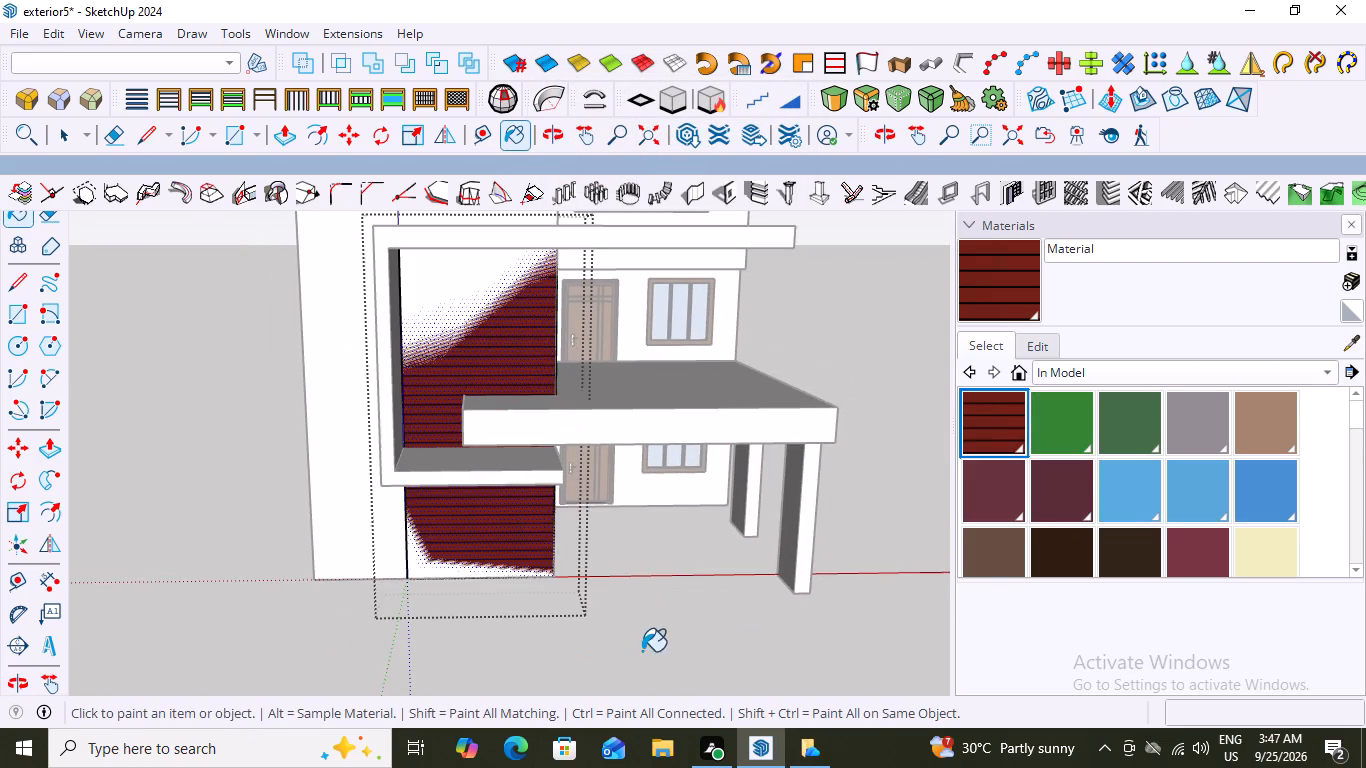
{"action": "scroll", "coordinate": [642, 651], "scroll_direction": "down", "scroll_amount": 1}
{"action": "middle_click_drag", "start_coordinate": [688, 649], "coordinate": [705, 623]}
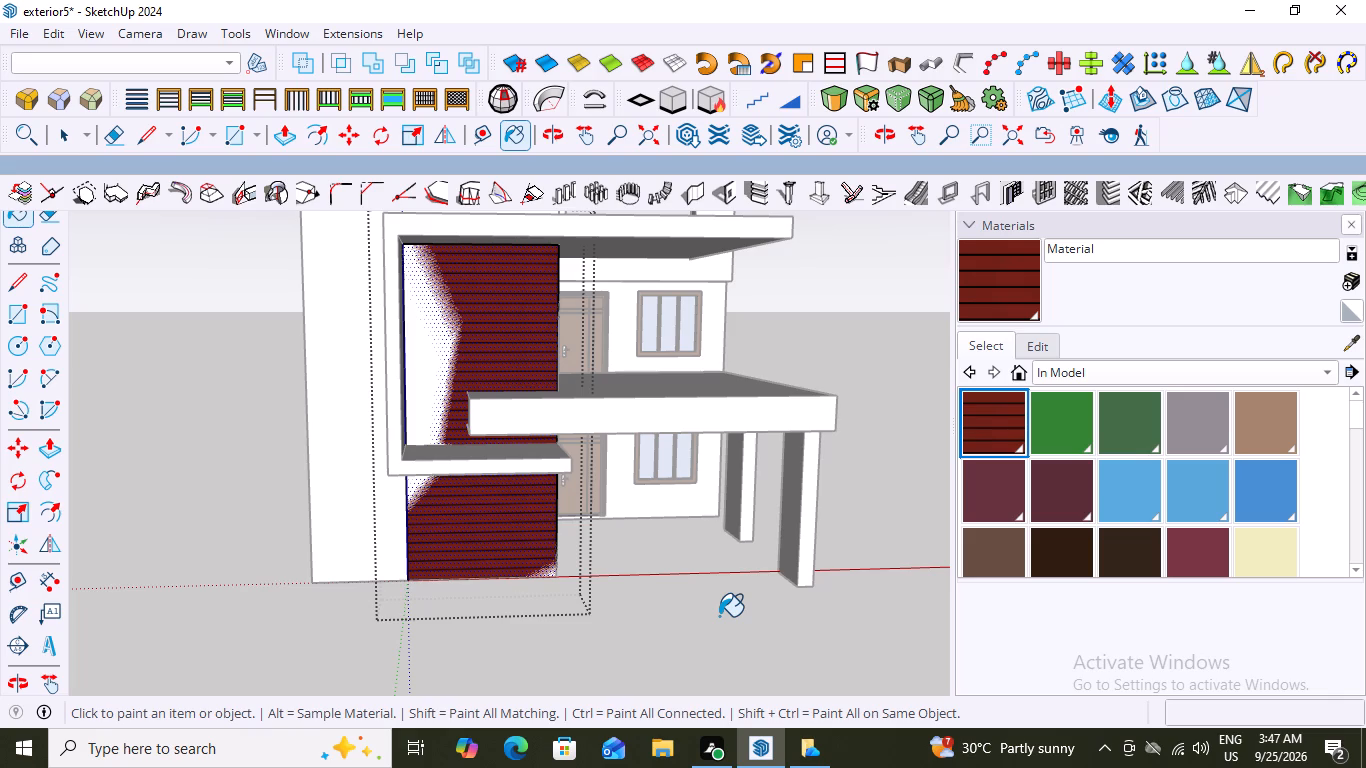
{"action": "key", "text": "space"}
{"action": "left_click", "coordinate": [855, 387]}
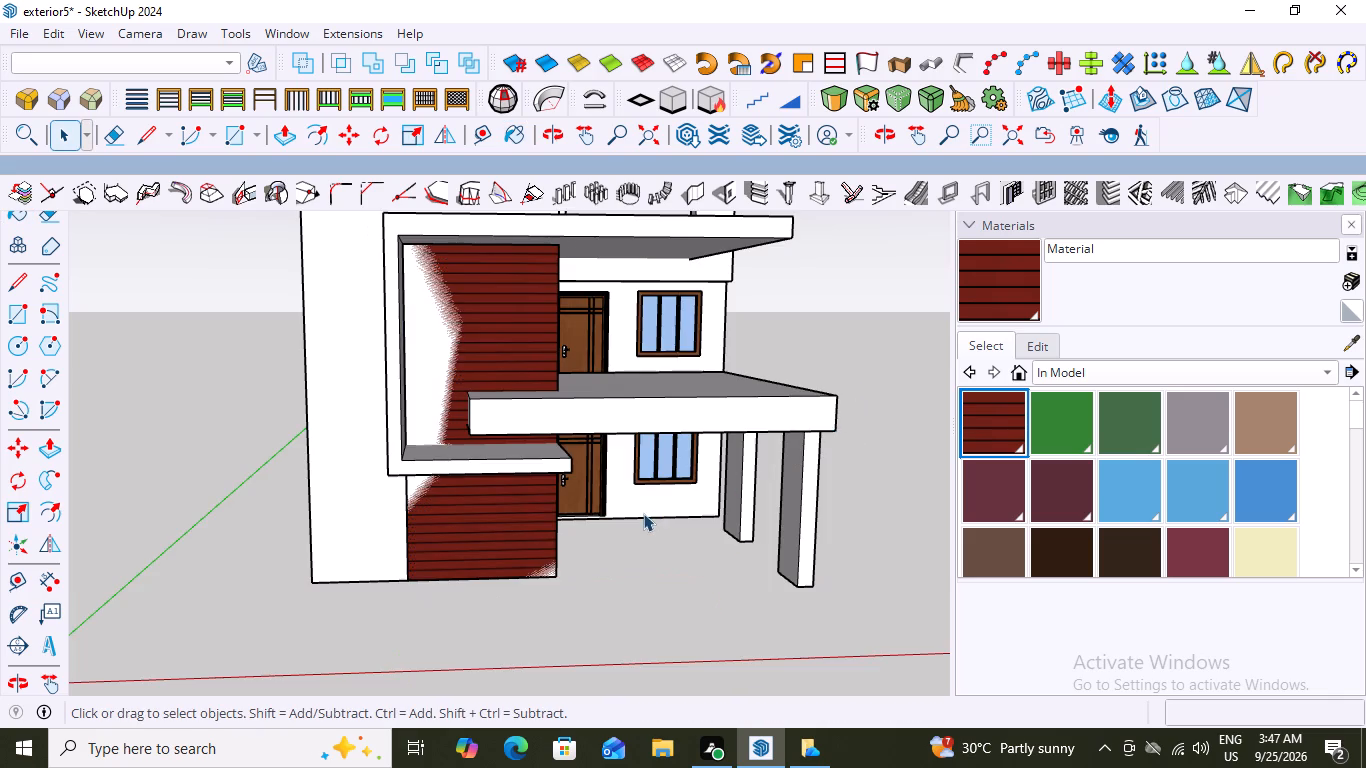
Push/Pull the red striped front face inside the panel group about 8 inches forward from the wall, and close the group.
{"action": "scroll", "coordinate": [641, 516], "scroll_direction": "down", "scroll_amount": 2}
{"action": "scroll", "coordinate": [784, 388], "scroll_direction": "up", "scroll_amount": 2}
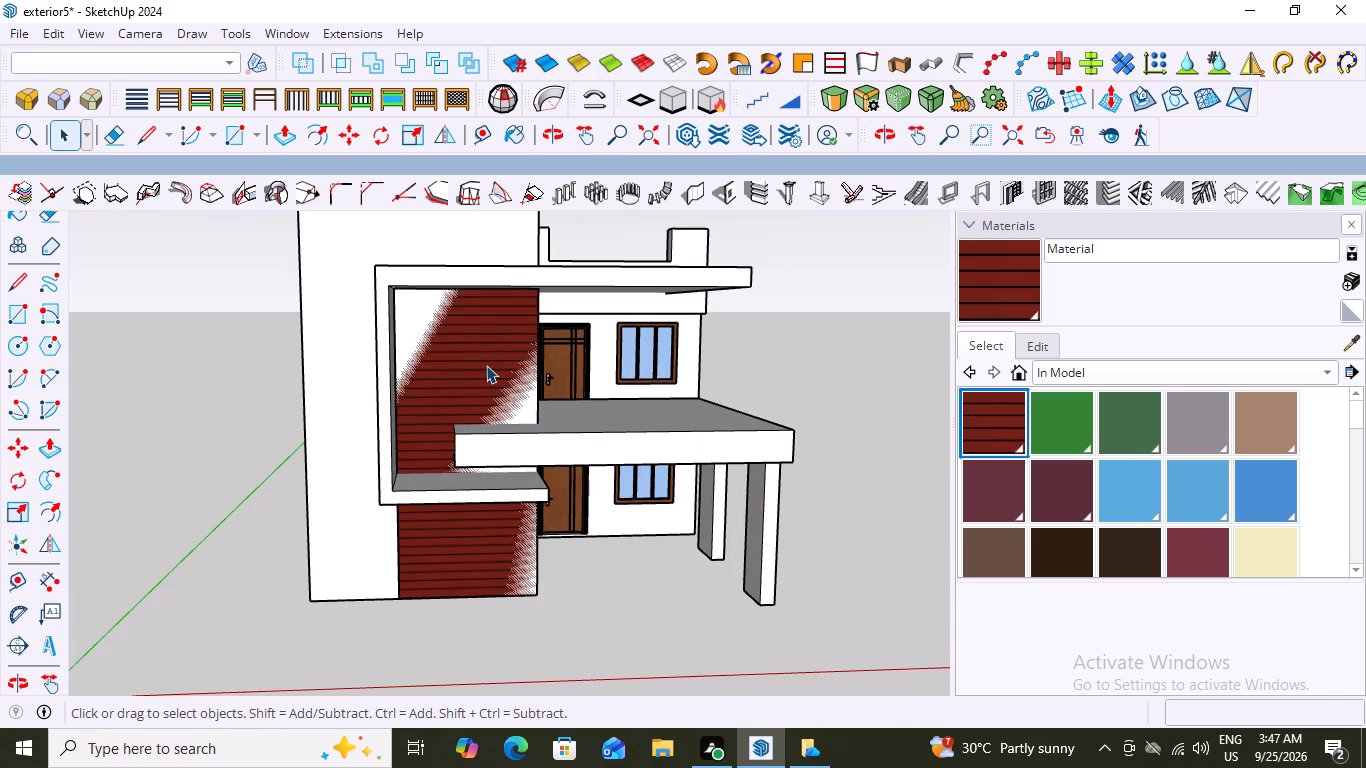
{"action": "left_click", "coordinate": [486, 365]}
{"action": "double_click", "coordinate": [486, 365]}
{"action": "left_click", "coordinate": [486, 365]}
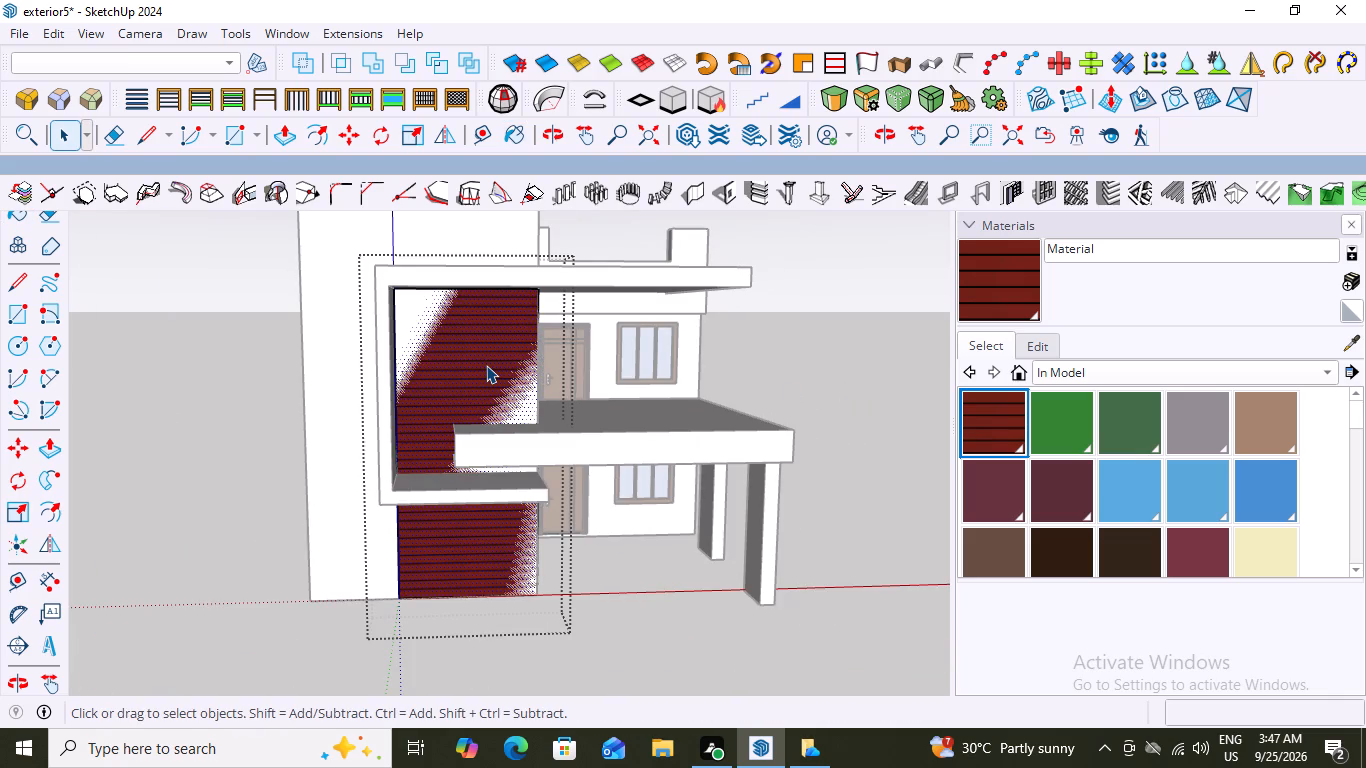
{"action": "key", "text": "p"}
{"action": "left_click", "coordinate": [486, 365]}
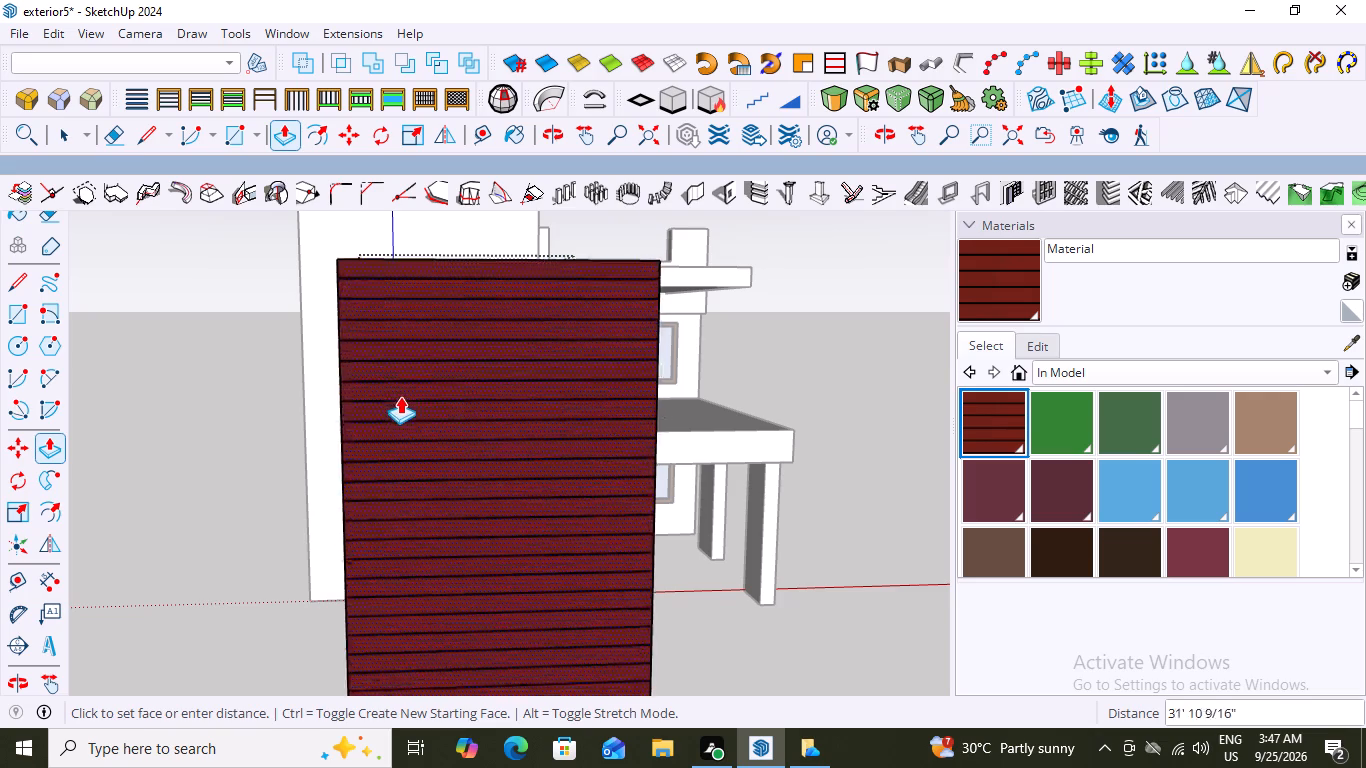
{"action": "scroll", "coordinate": [350, 399], "scroll_direction": "down", "scroll_amount": 10}
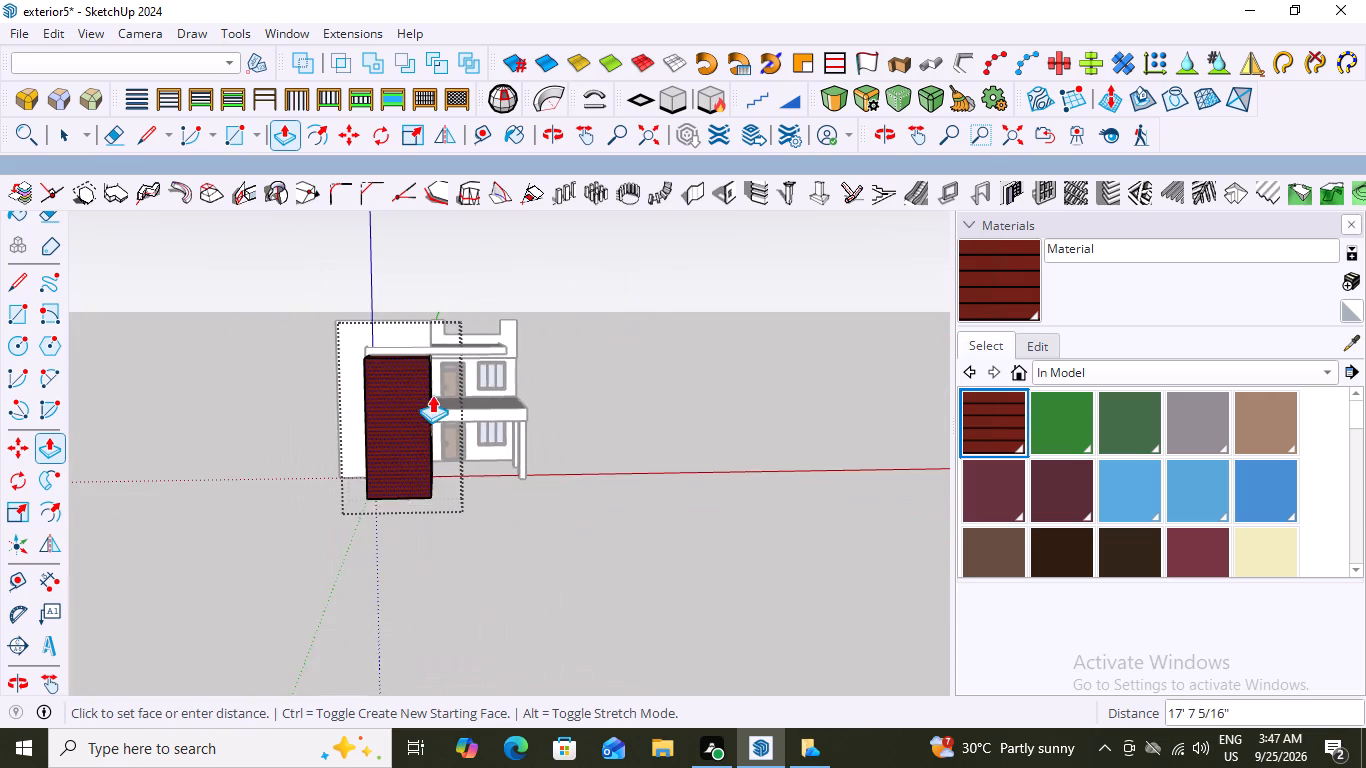
{"action": "middle_click_drag", "start_coordinate": [432, 395], "coordinate": [217, 430]}
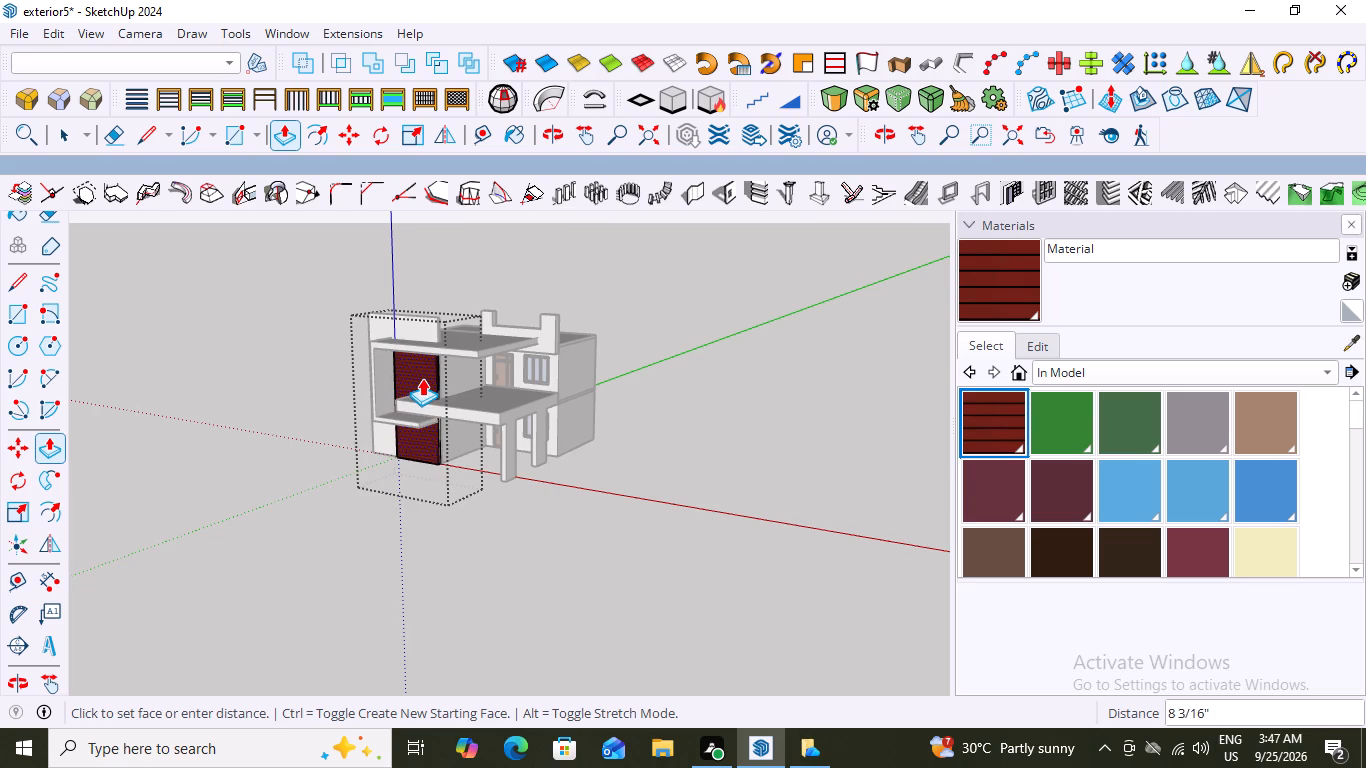
{"action": "left_click", "coordinate": [422, 378]}
{"action": "key", "text": "space"}
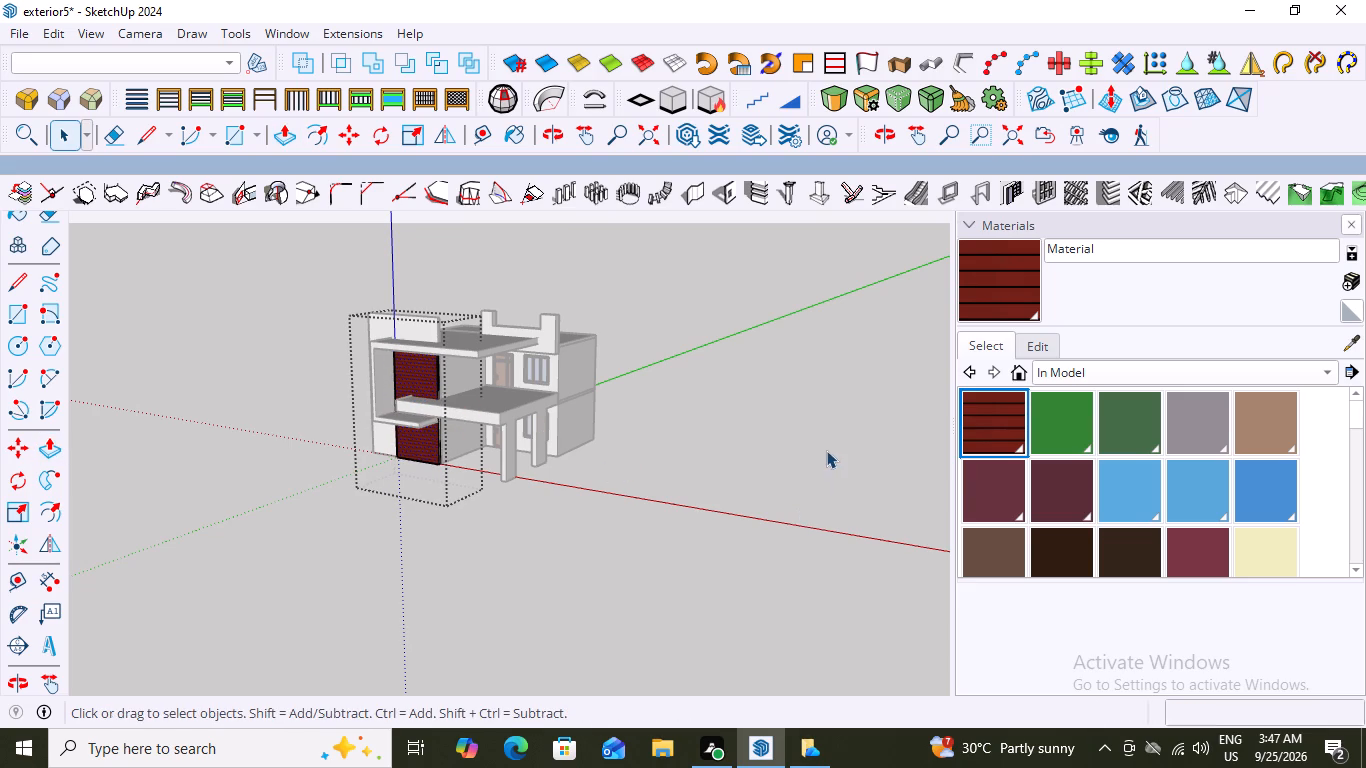
{"action": "left_click", "coordinate": [826, 450]}
Examine the red striped panel, C-shaped frame and canopy from the front, both sides and close up.
{"action": "middle_click_drag", "start_coordinate": [560, 479], "coordinate": [852, 377]}
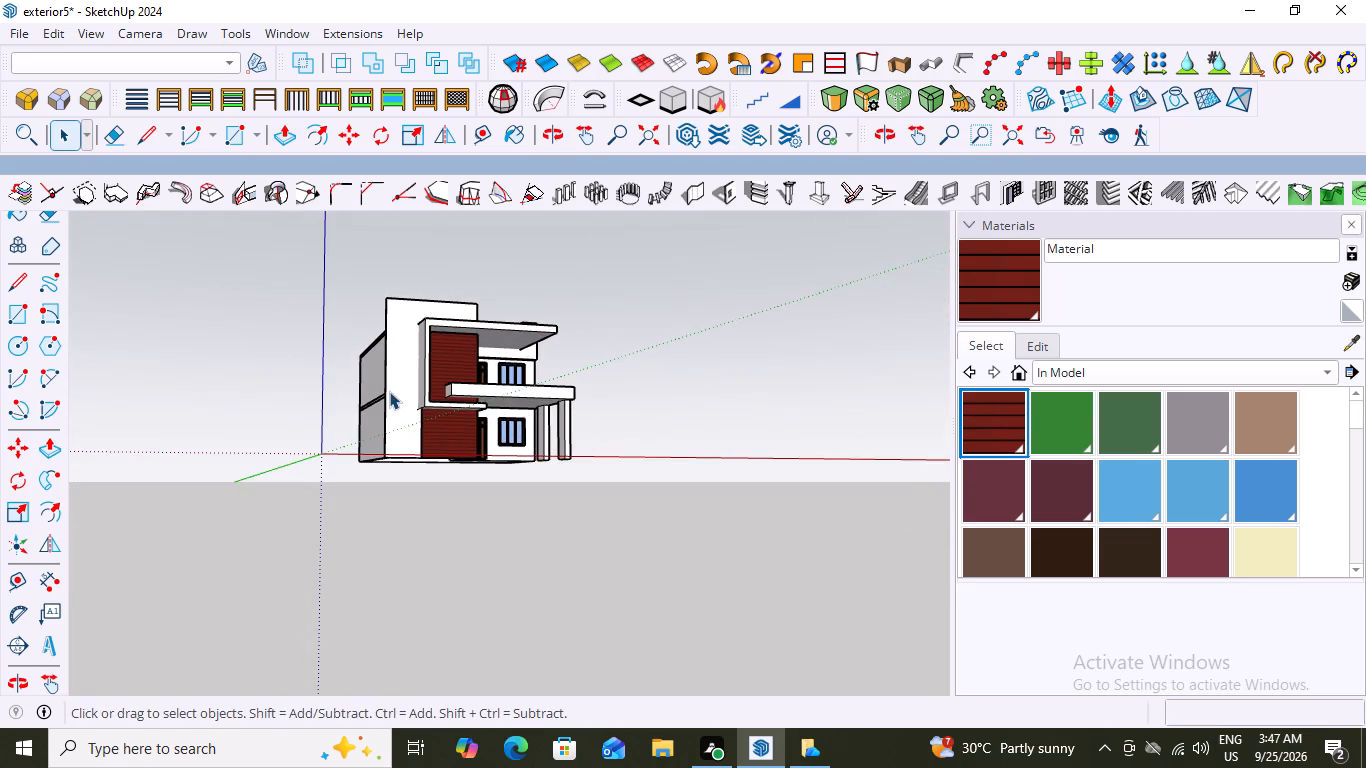
{"action": "scroll", "coordinate": [389, 391], "scroll_direction": "up", "scroll_amount": 5}
{"action": "middle_click_drag", "start_coordinate": [517, 348], "coordinate": [467, 388]}
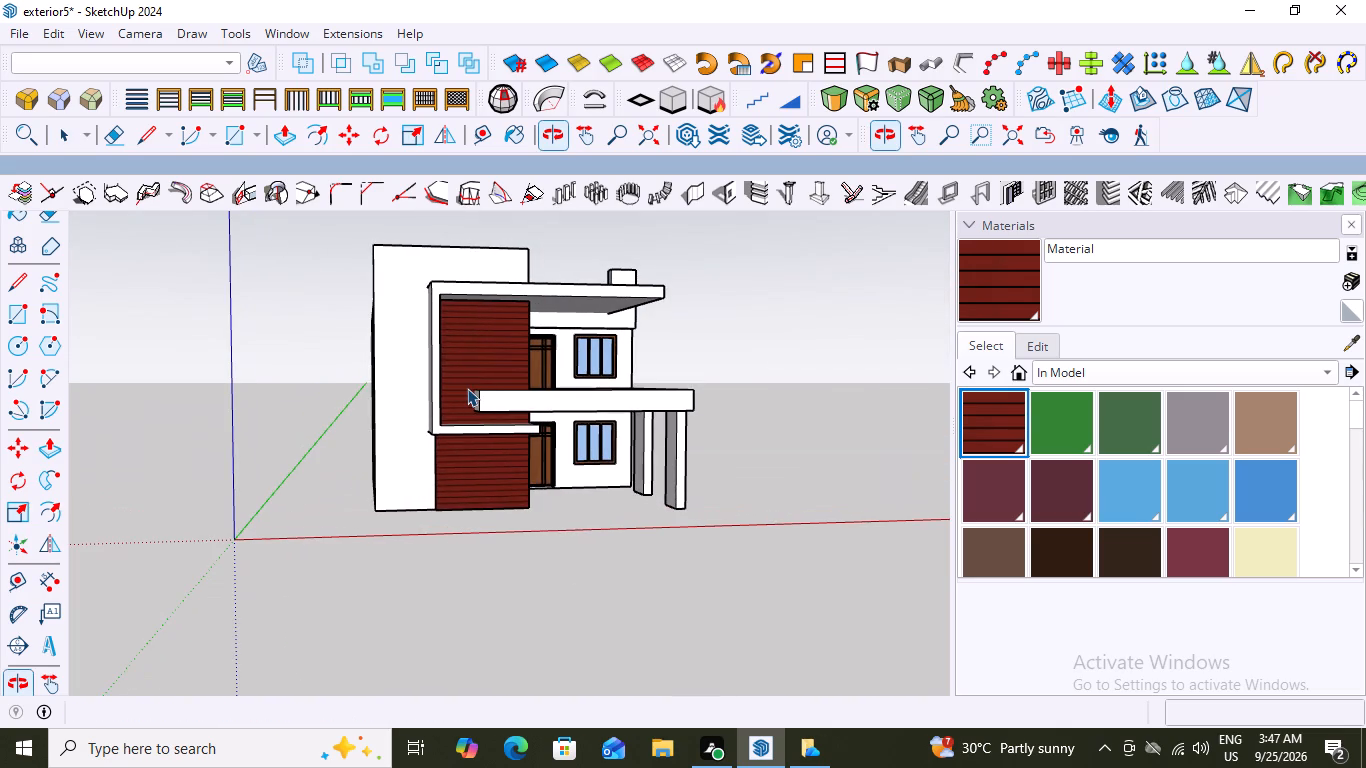
{"action": "middle_click_drag", "start_coordinate": [473, 372], "coordinate": [103, 385]}
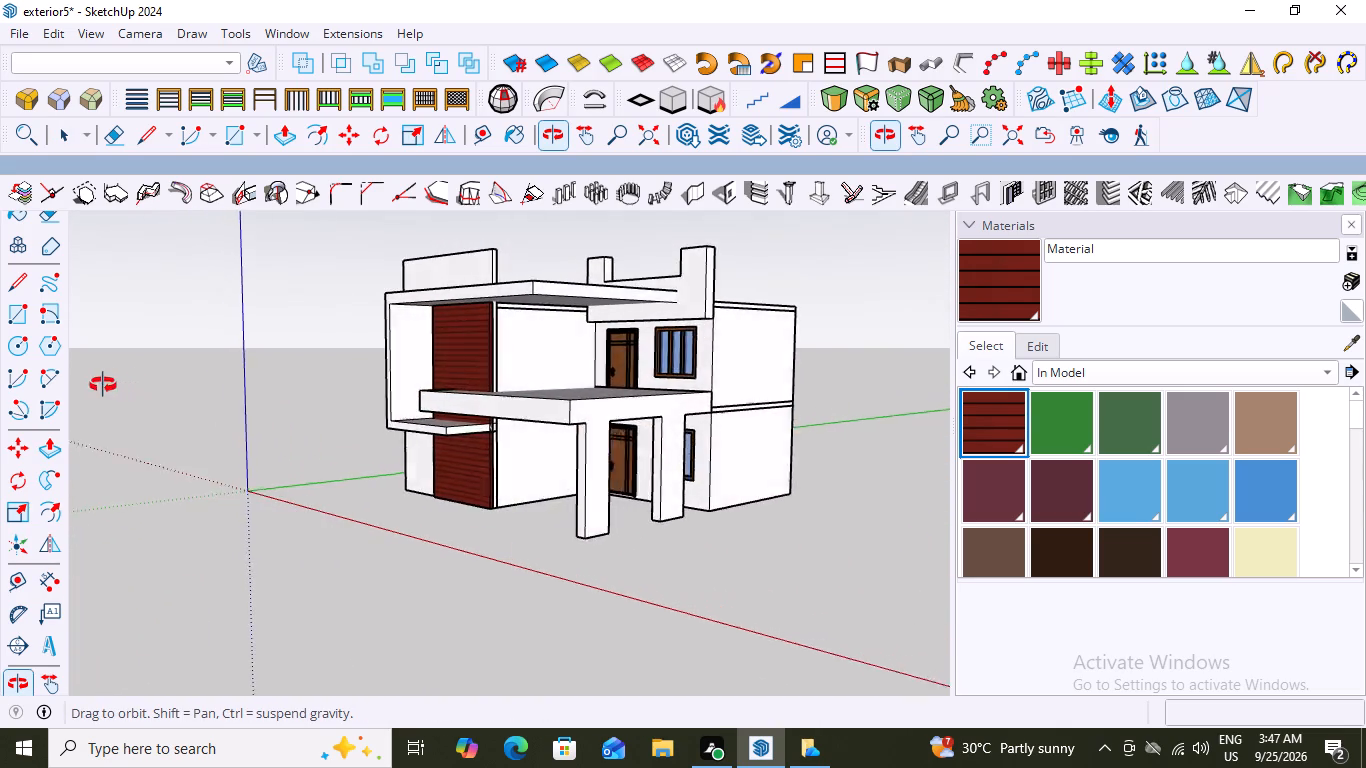
{"action": "middle_click_drag", "start_coordinate": [103, 385], "coordinate": [516, 397]}
{"action": "scroll", "coordinate": [479, 401], "scroll_direction": "down", "scroll_amount": 6}
{"action": "middle_click_drag", "start_coordinate": [552, 448], "coordinate": [462, 447]}
{"action": "scroll", "coordinate": [462, 407], "scroll_direction": "up", "scroll_amount": 7}
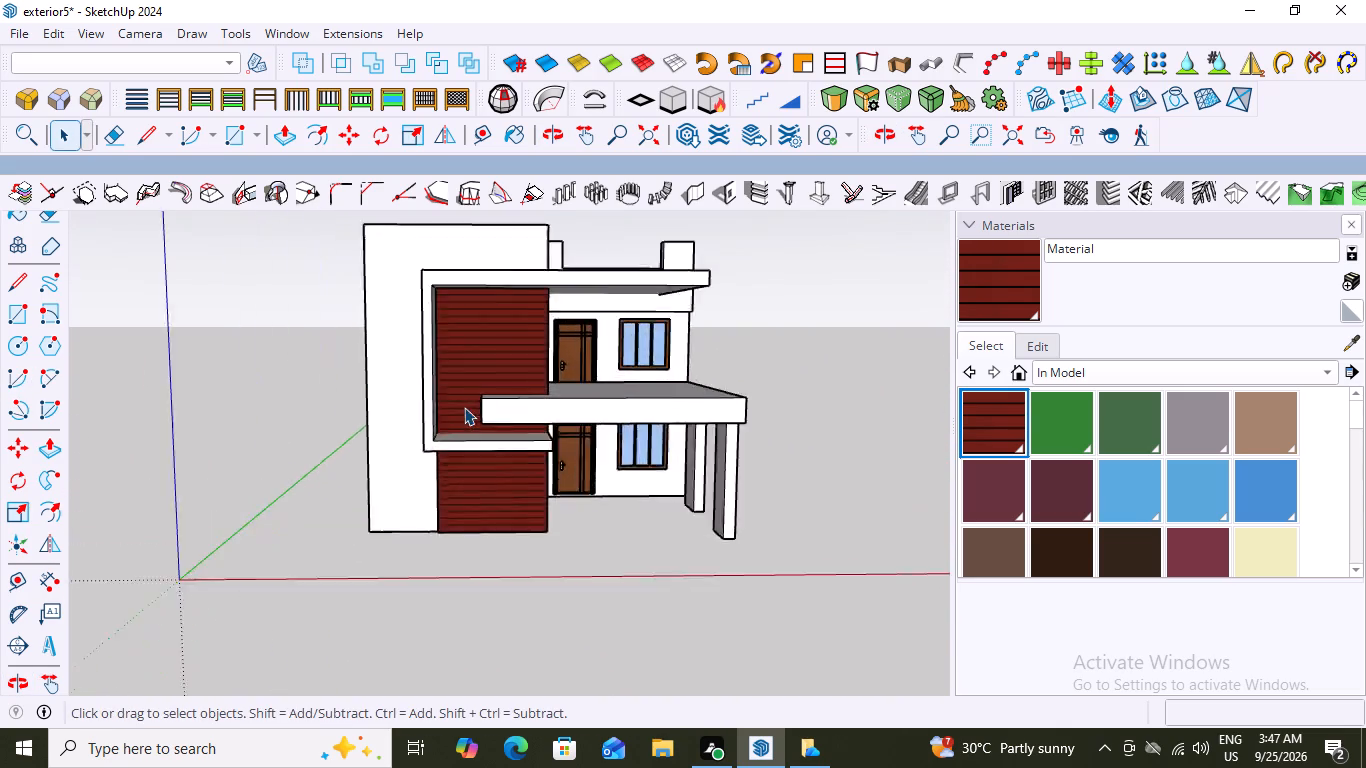
{"action": "scroll", "coordinate": [464, 407], "scroll_direction": "up", "scroll_amount": 12}
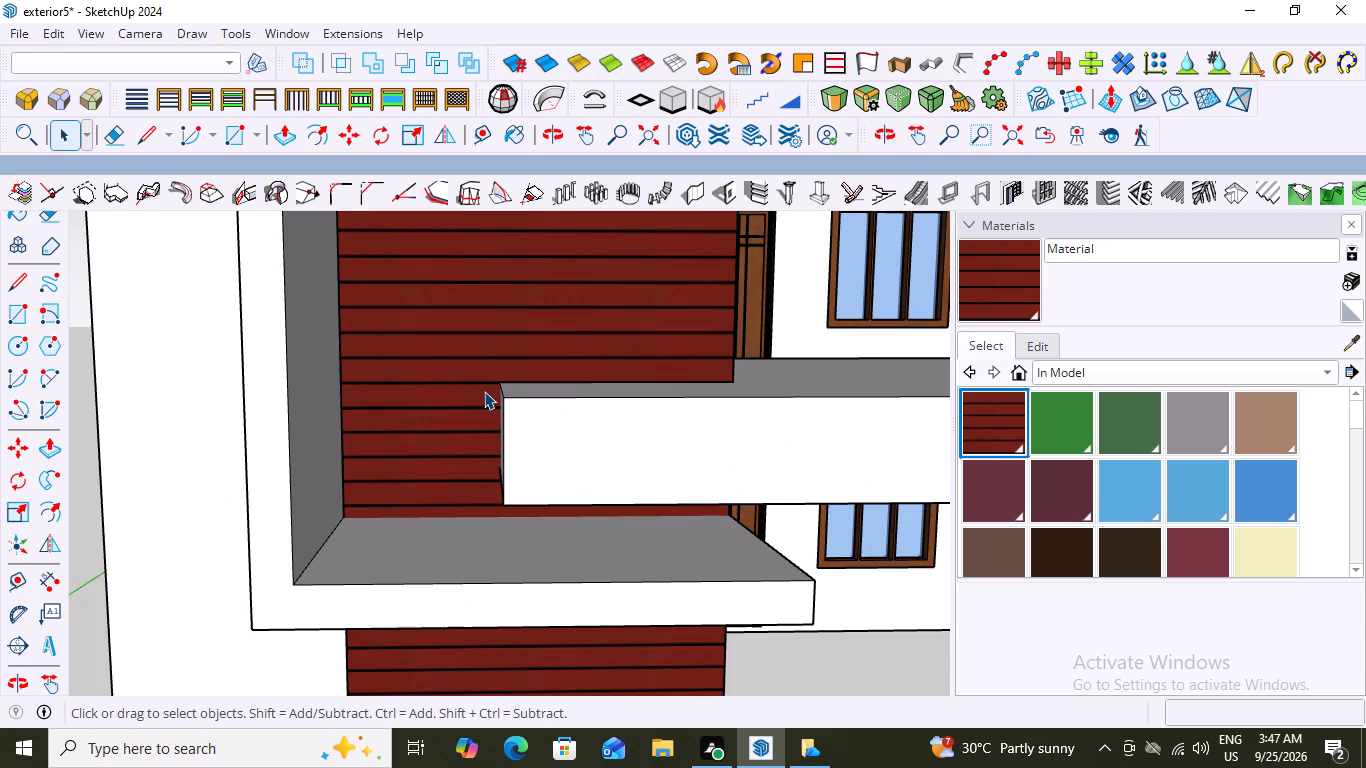
{"action": "scroll", "coordinate": [484, 391], "scroll_direction": "down", "scroll_amount": 5}
{"action": "scroll", "coordinate": [484, 391], "scroll_direction": "up", "scroll_amount": 1}
{"action": "scroll", "coordinate": [480, 401], "scroll_direction": "down", "scroll_amount": 9}
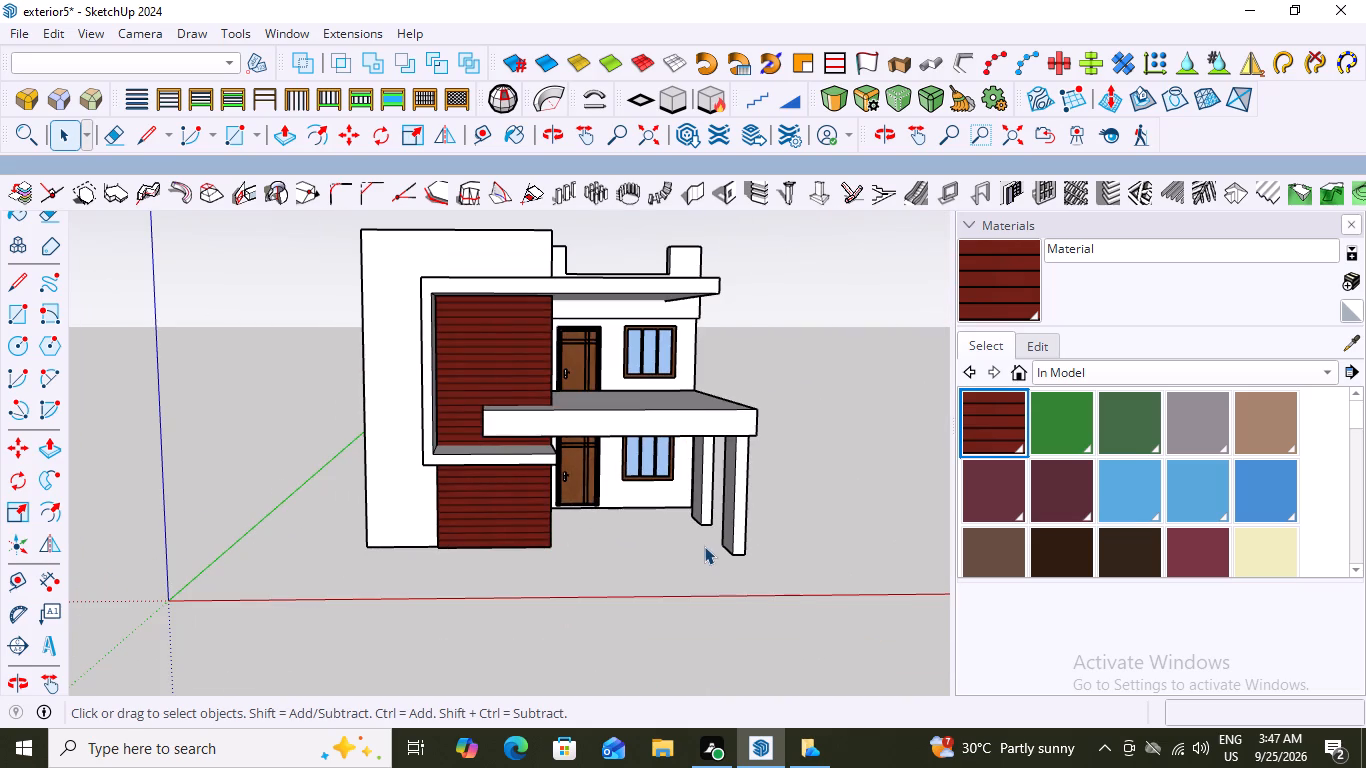
{"action": "middle_click_drag", "start_coordinate": [400, 513], "coordinate": [716, 537]}
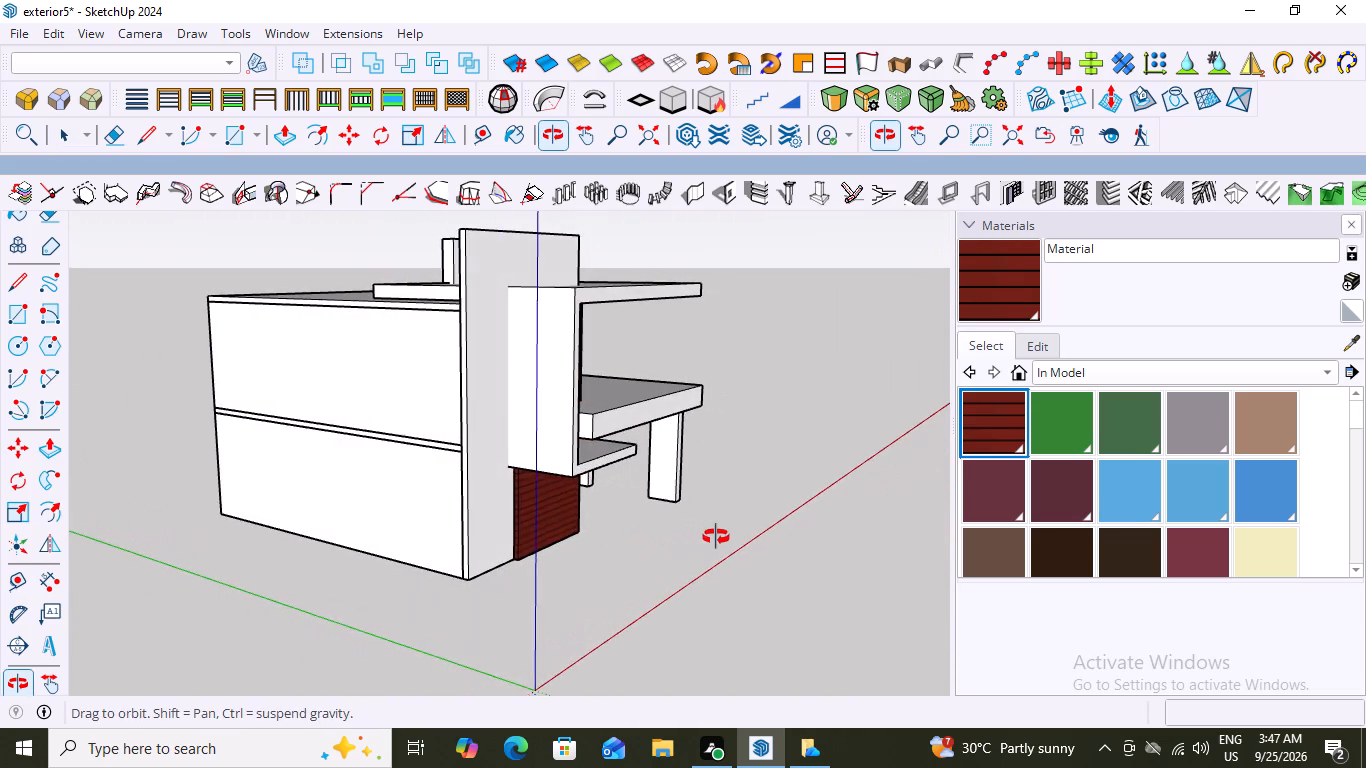
{"action": "middle_click_drag", "start_coordinate": [716, 537], "coordinate": [375, 533]}
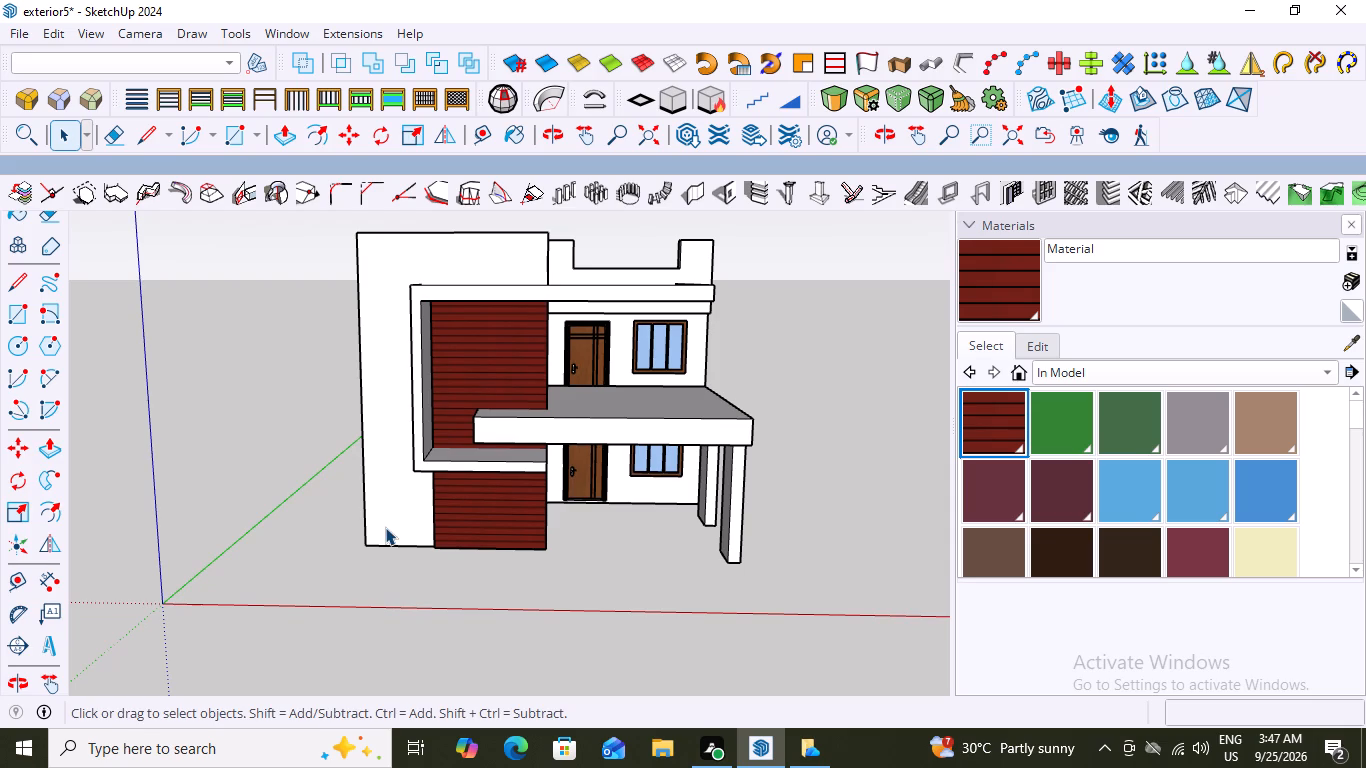
{"action": "scroll", "coordinate": [418, 507], "scroll_direction": "down", "scroll_amount": 2}
{"action": "middle_click_drag", "start_coordinate": [725, 532], "coordinate": [767, 503]}
{"action": "scroll", "coordinate": [498, 401], "scroll_direction": "up", "scroll_amount": 2}
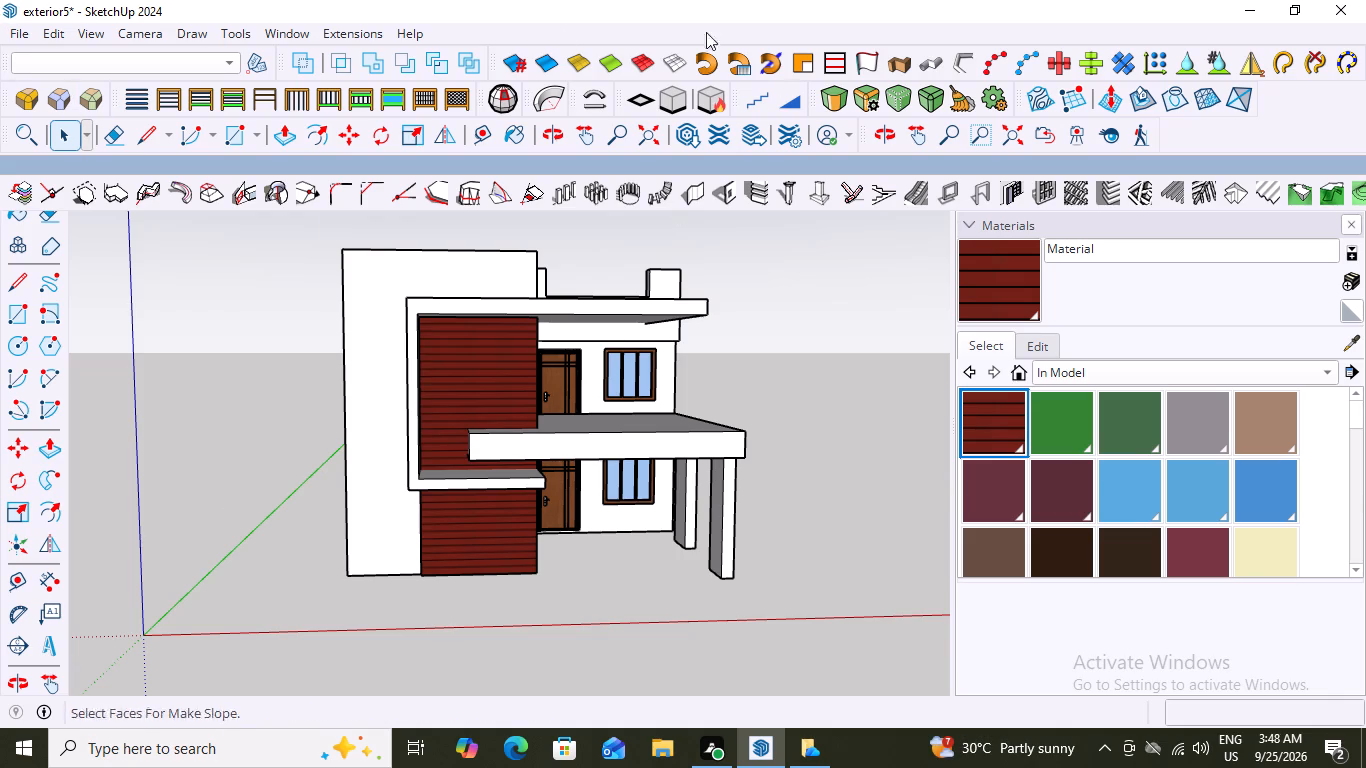
{"action": "scroll", "coordinate": [789, 561], "scroll_direction": "down", "scroll_amount": 6}
{"action": "middle_click_drag", "start_coordinate": [723, 523], "coordinate": [506, 518]}
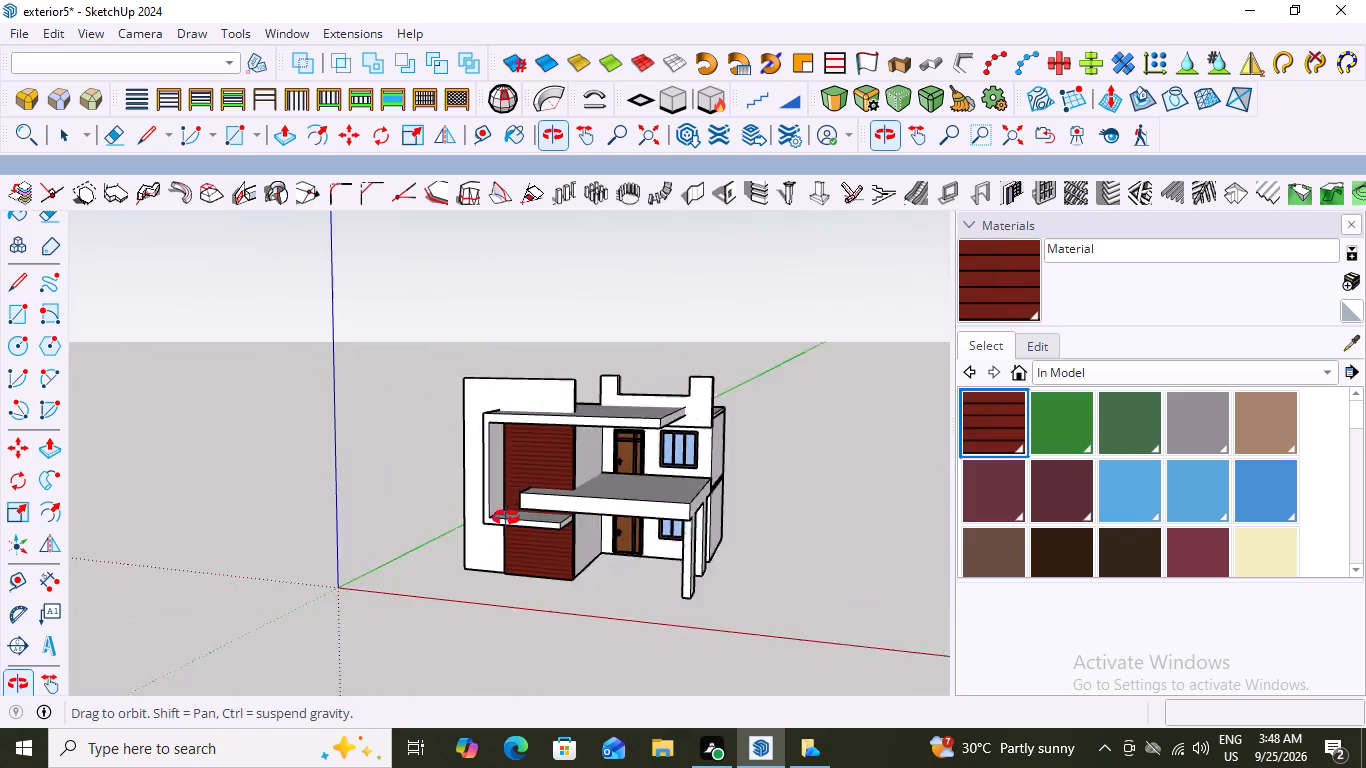
Examine the red striped panel's side edge, the C-shaped frame and the porch slab from the front and side.
{"action": "middle_click_drag", "start_coordinate": [506, 518], "coordinate": [489, 461]}
{"action": "scroll", "coordinate": [511, 535], "scroll_direction": "up", "scroll_amount": 8}
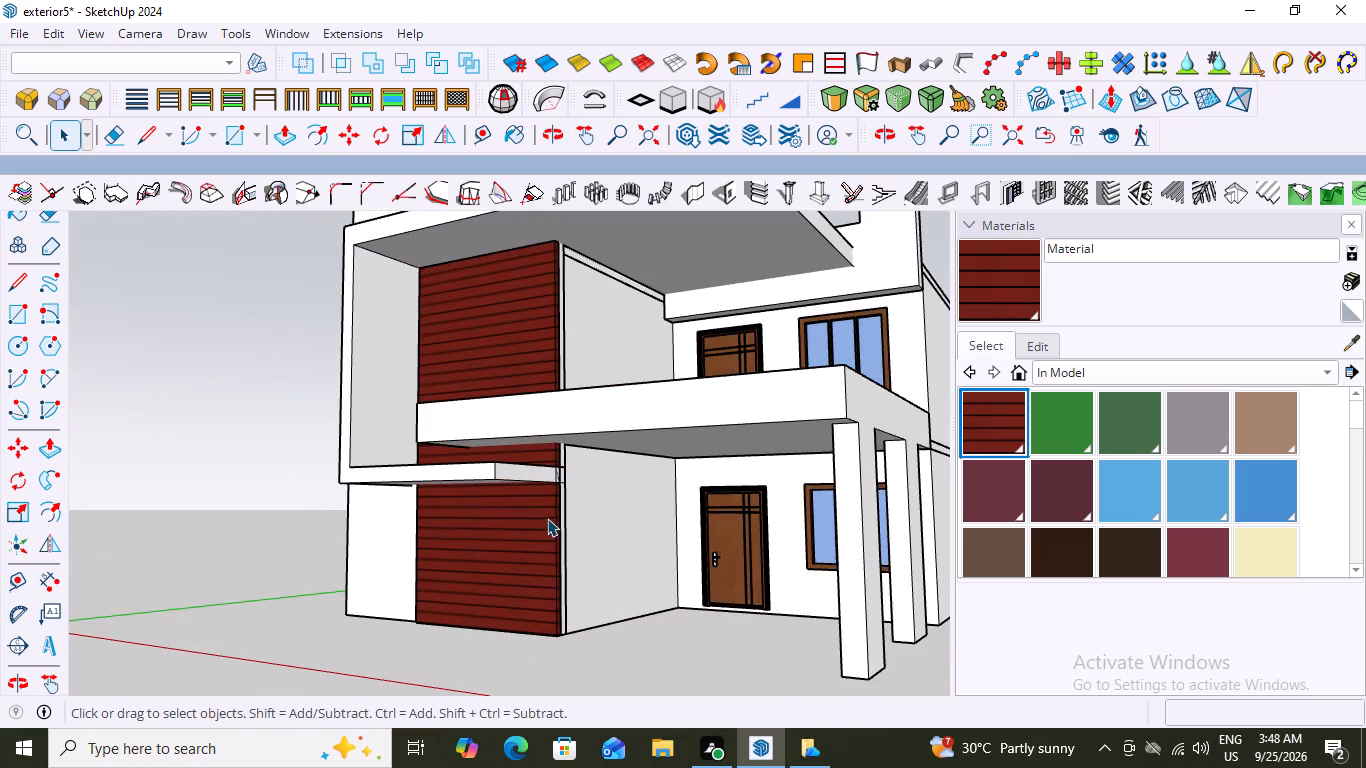
{"action": "middle_click_drag", "start_coordinate": [559, 525], "coordinate": [396, 526]}
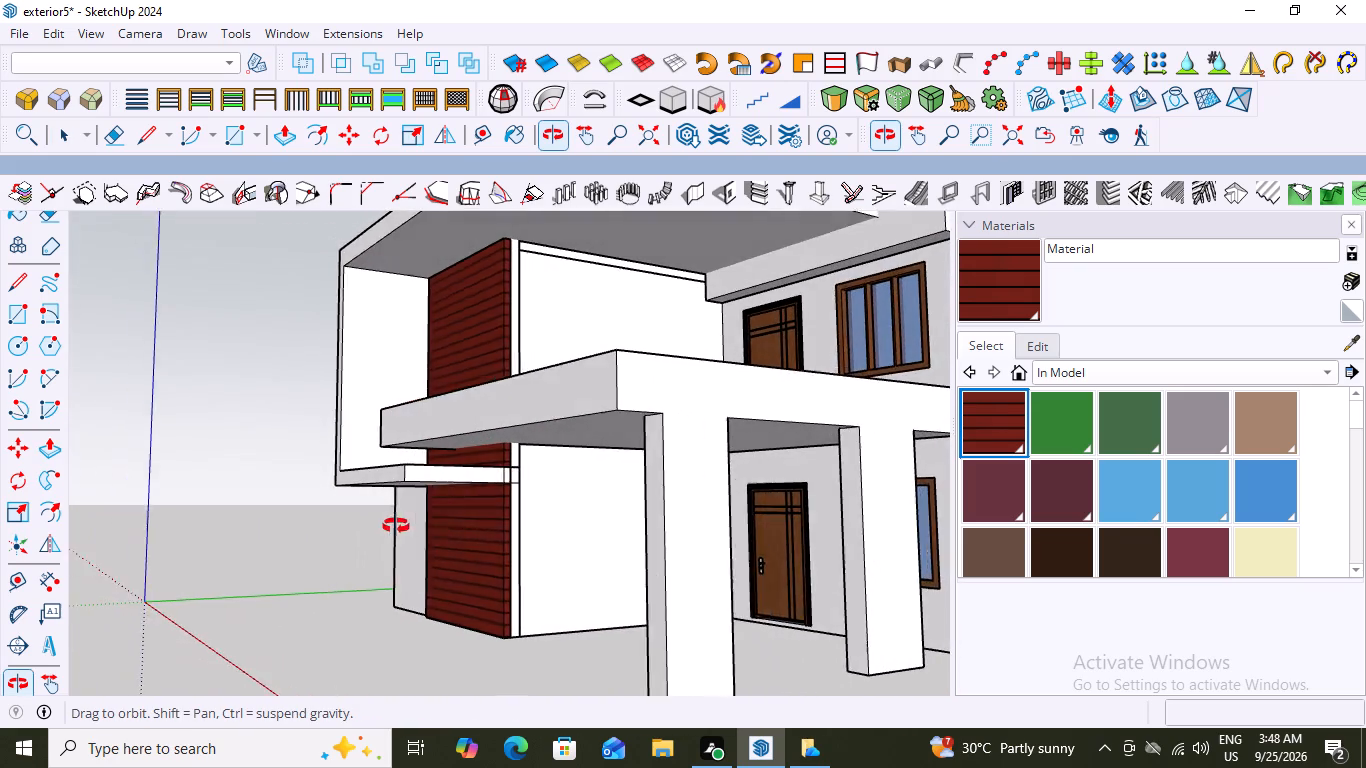
{"action": "middle_click_drag", "start_coordinate": [396, 526], "coordinate": [342, 525]}
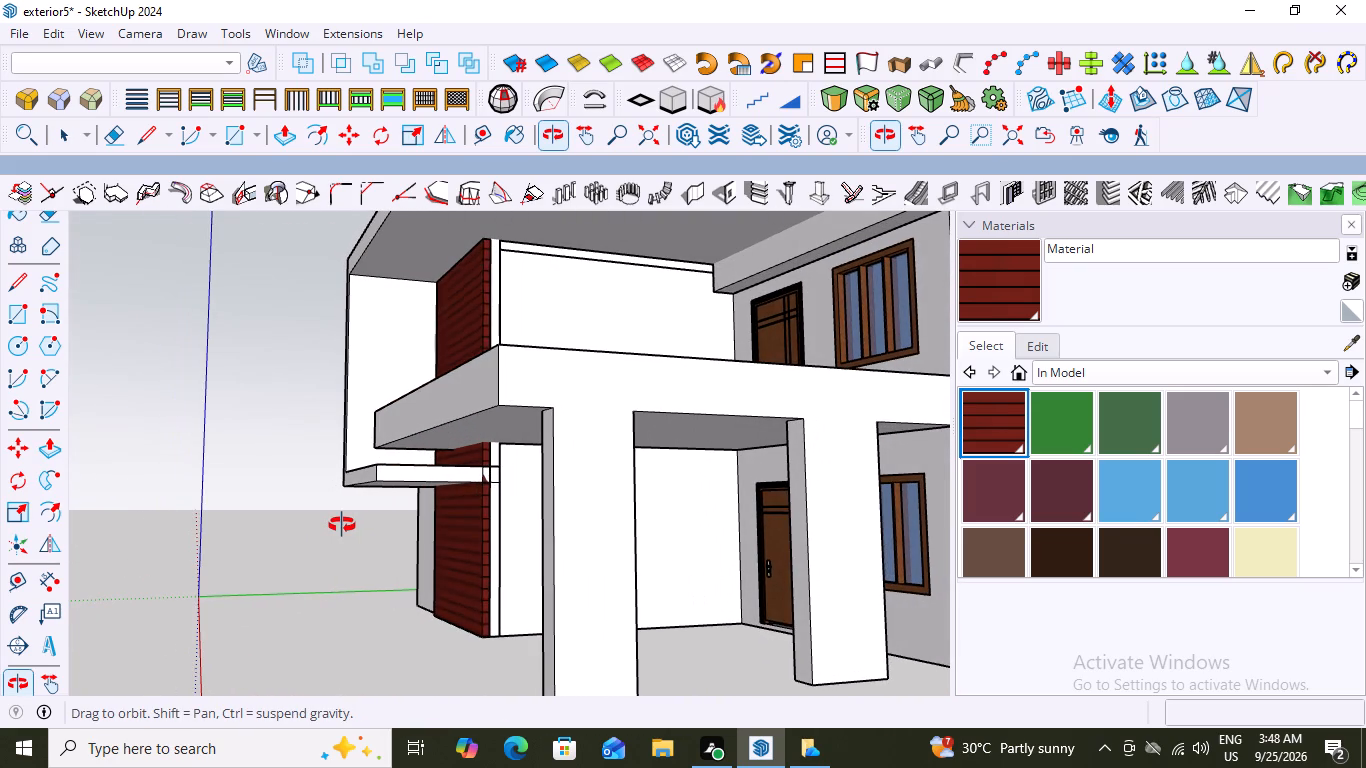
{"action": "middle_click_drag", "start_coordinate": [342, 525], "coordinate": [353, 531]}
{"action": "scroll", "coordinate": [484, 478], "scroll_direction": "up", "scroll_amount": 13}
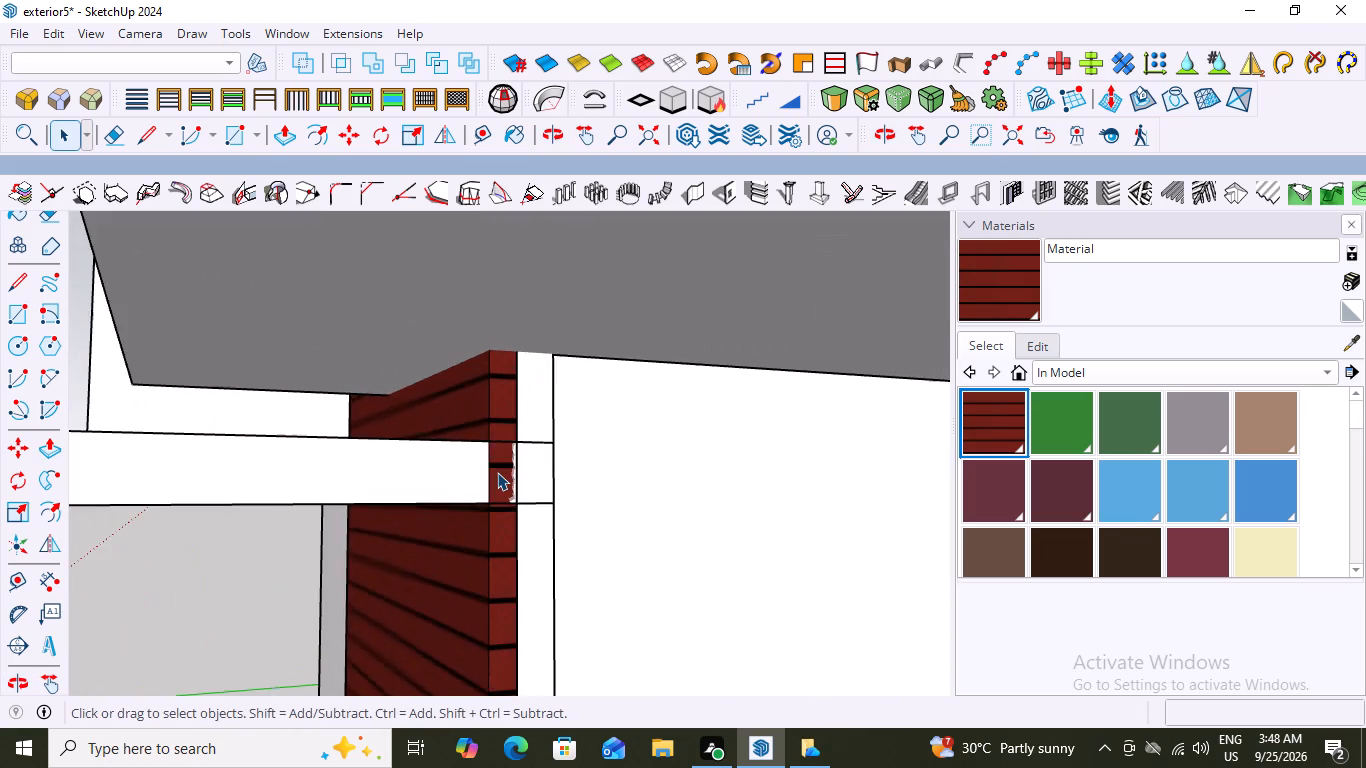
{"action": "scroll", "coordinate": [497, 472], "scroll_direction": "down", "scroll_amount": 14}
{"action": "middle_click_drag", "start_coordinate": [391, 548], "coordinate": [412, 549]}
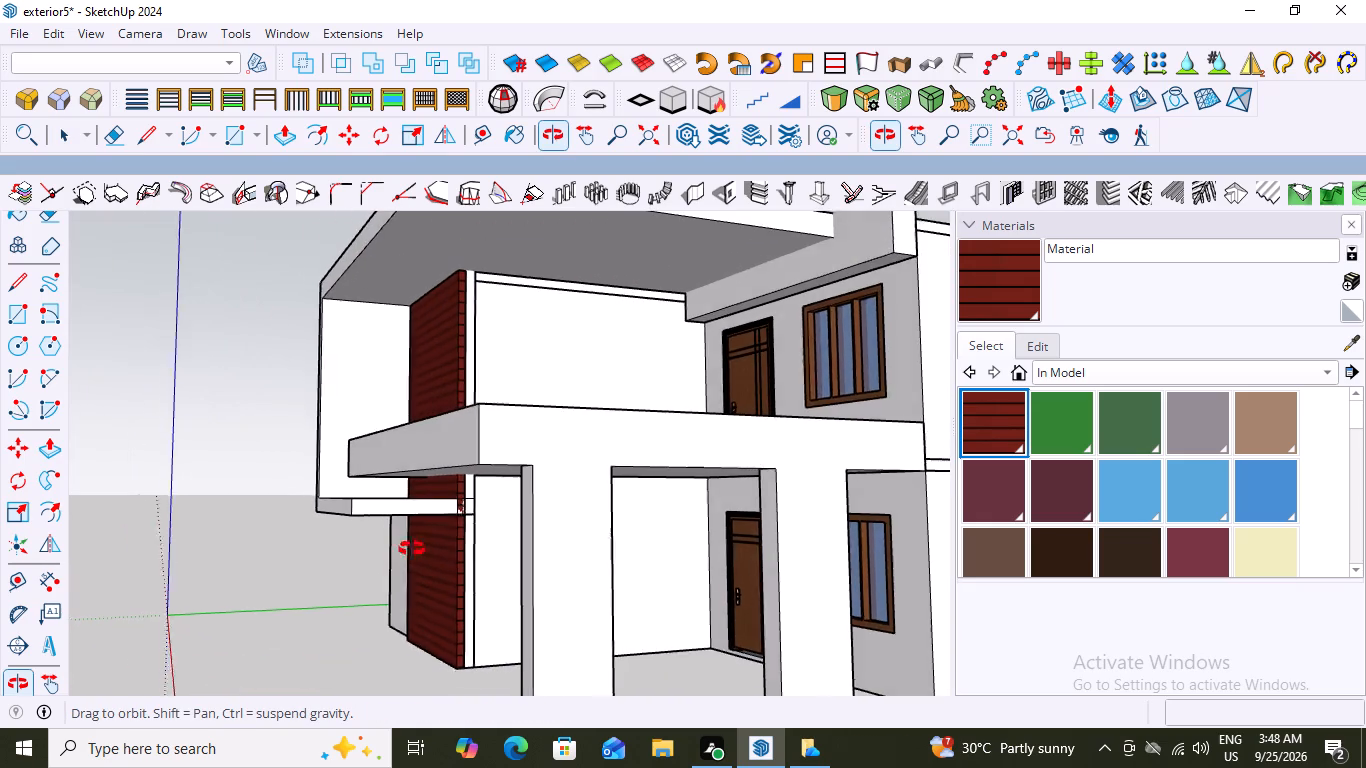
{"action": "middle_click_drag", "start_coordinate": [412, 549], "coordinate": [477, 566]}
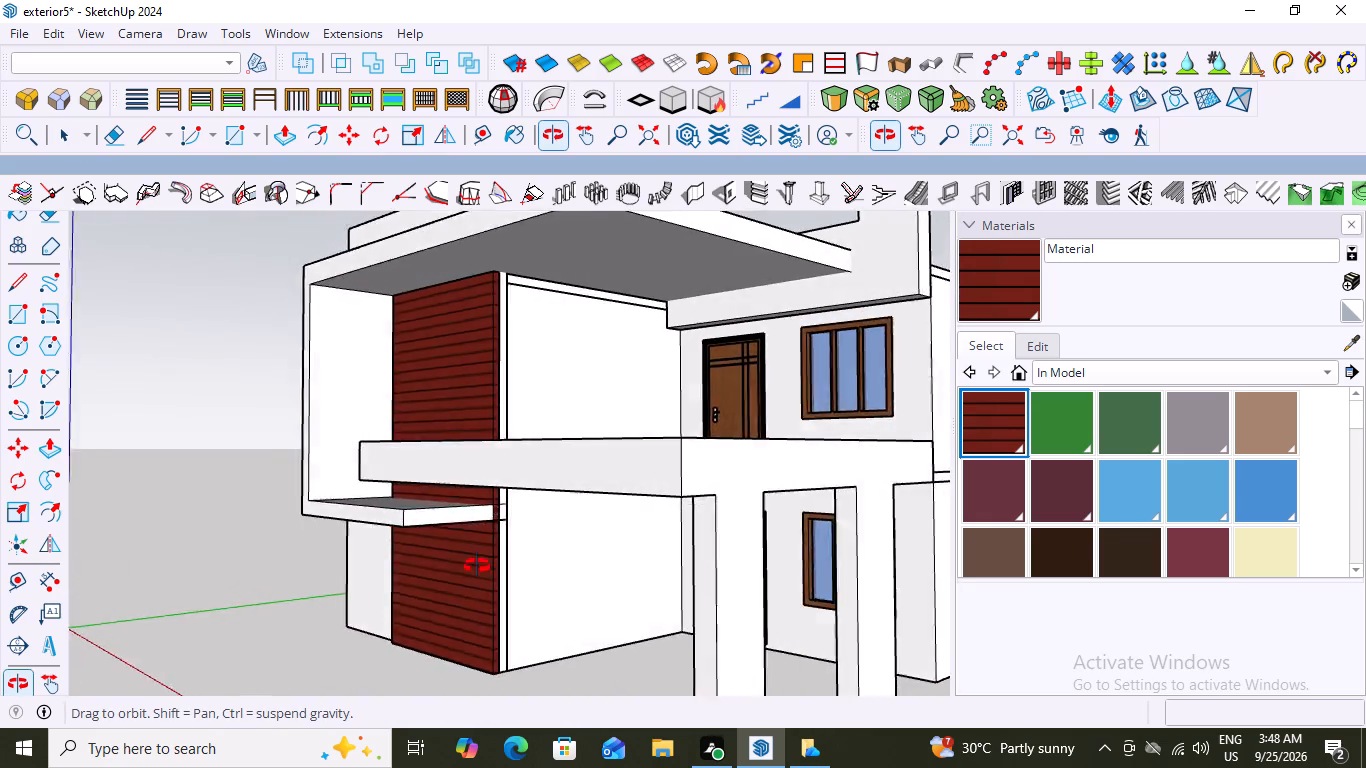
{"action": "middle_click_drag", "start_coordinate": [477, 566], "coordinate": [499, 579]}
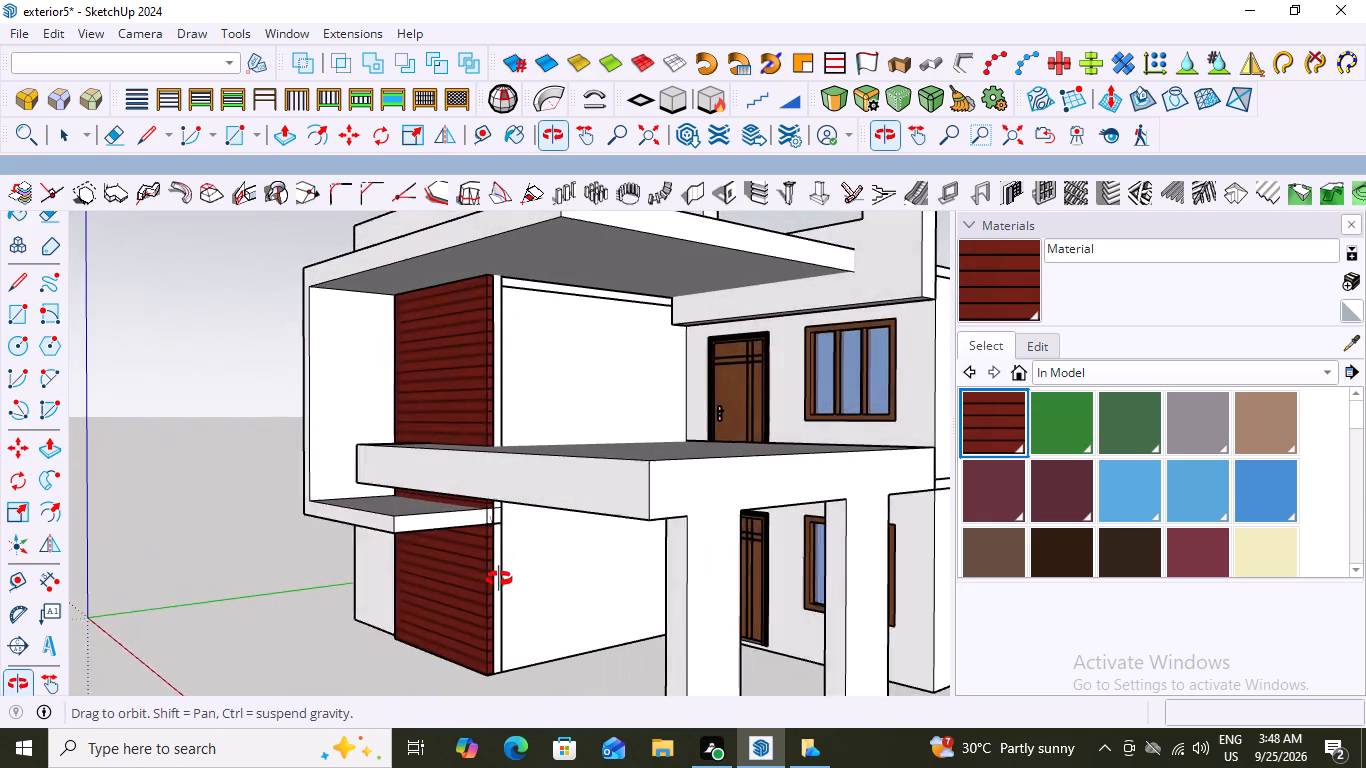
{"action": "middle_click_drag", "start_coordinate": [499, 579], "coordinate": [810, 583]}
{"action": "scroll", "coordinate": [767, 555], "scroll_direction": "down", "scroll_amount": 6}
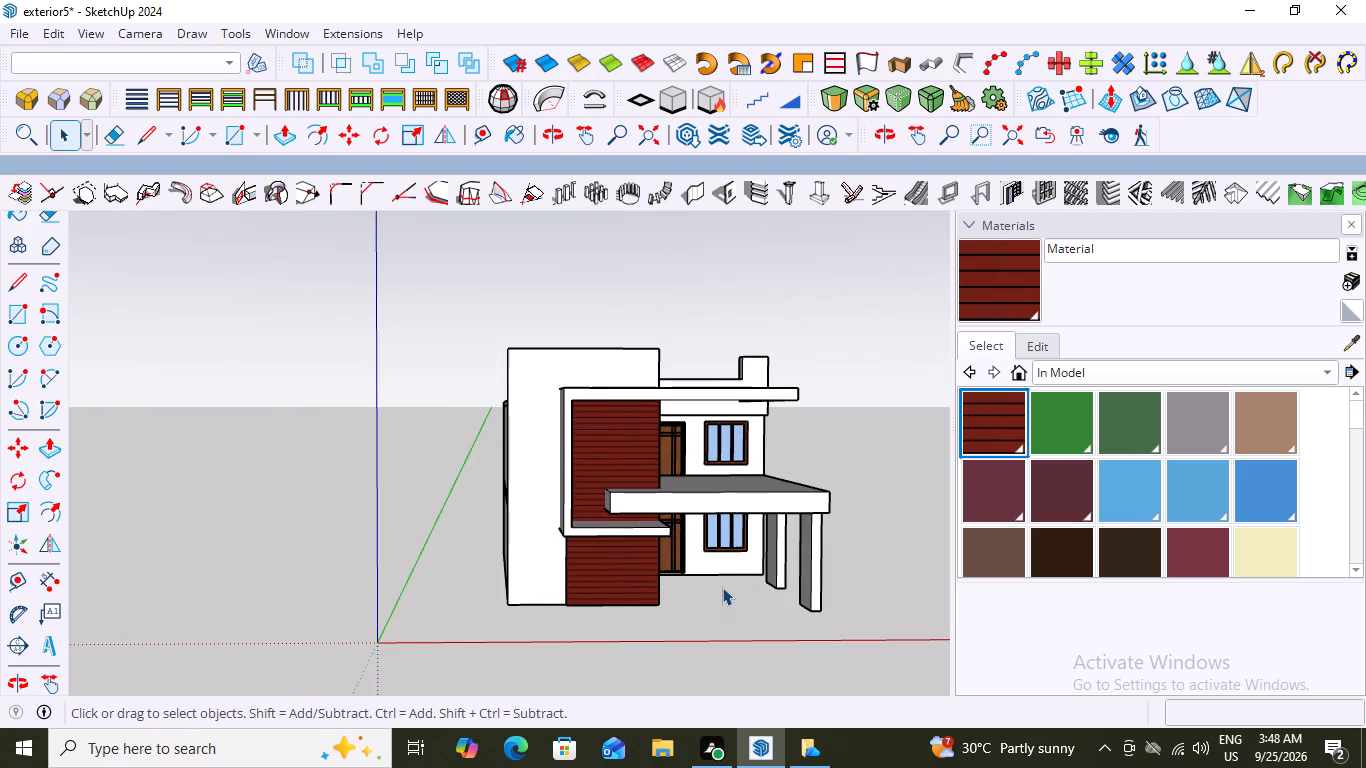
{"action": "scroll", "coordinate": [722, 587], "scroll_direction": "up", "scroll_amount": 1}
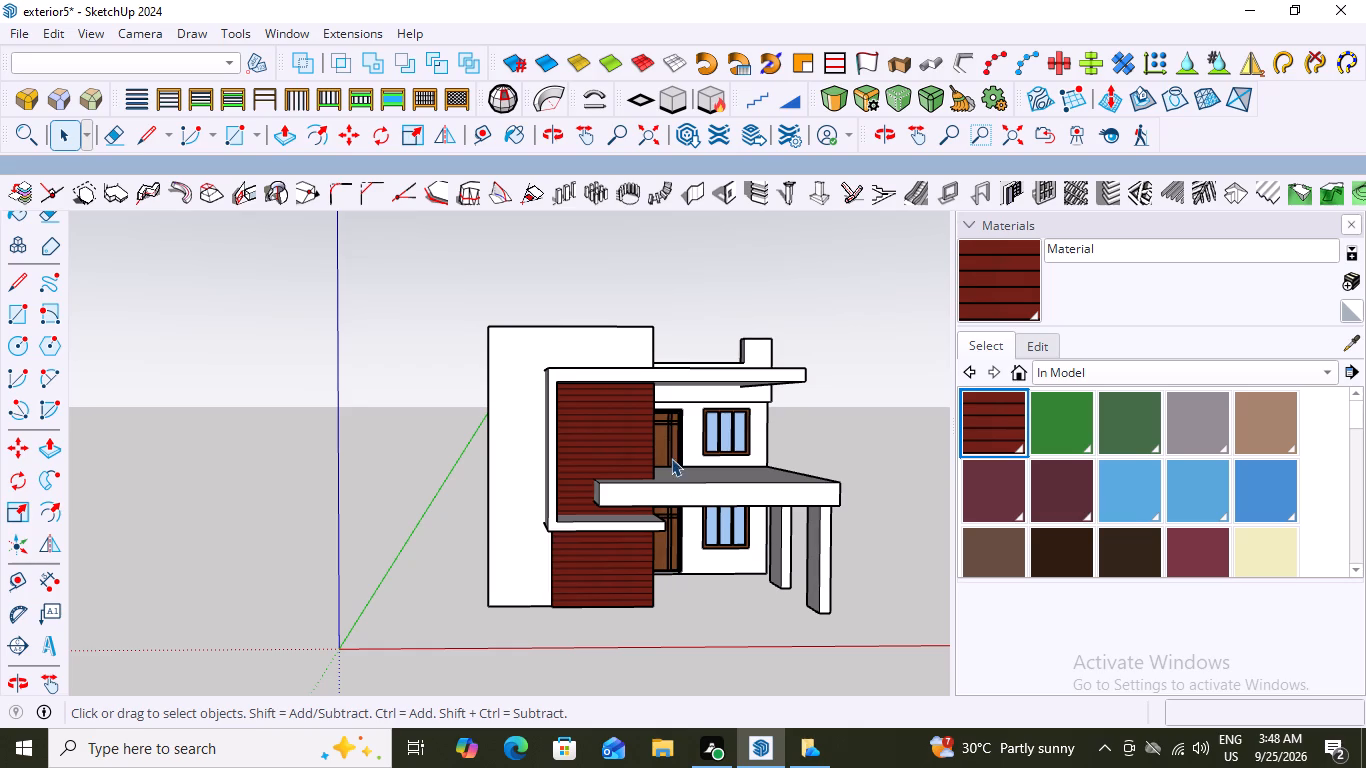
{"action": "middle_click_drag", "start_coordinate": [664, 415], "coordinate": [420, 423]}
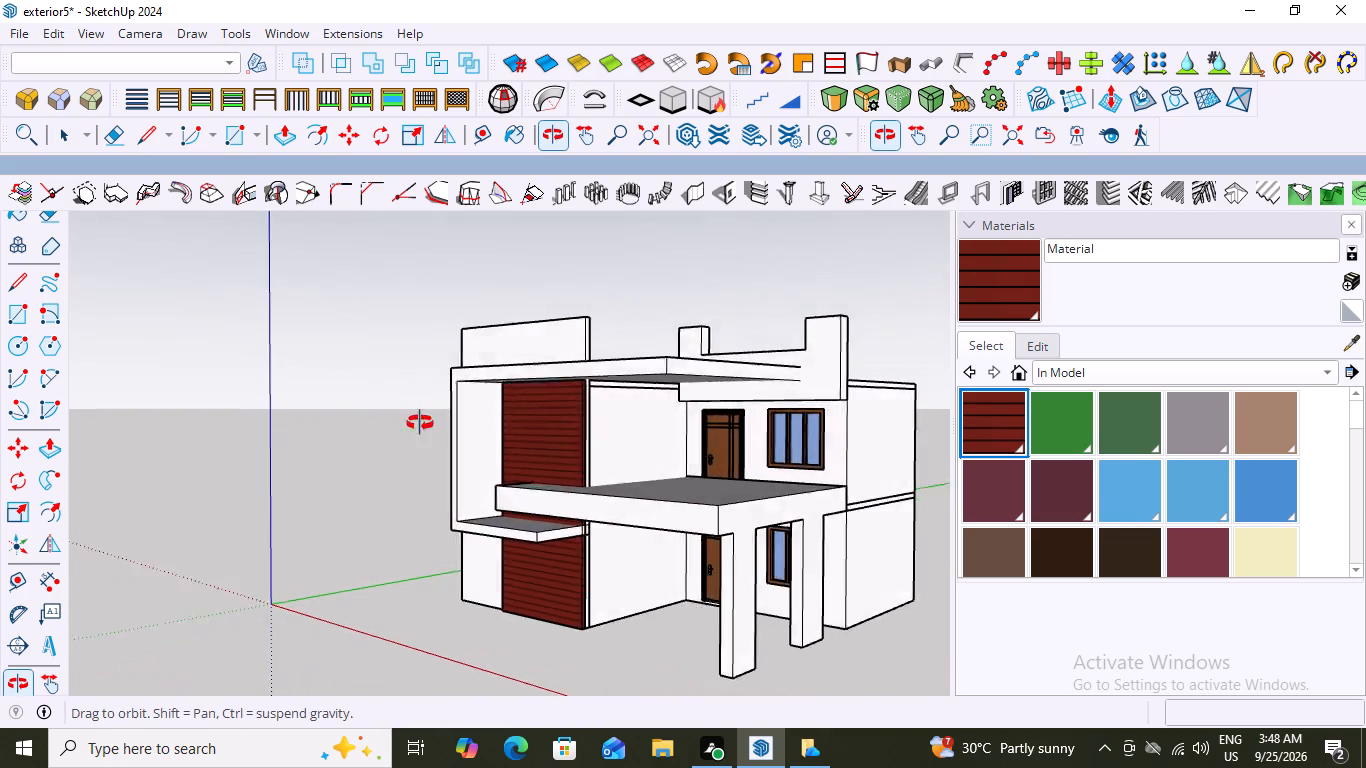
{"action": "middle_click_drag", "start_coordinate": [420, 423], "coordinate": [629, 440]}
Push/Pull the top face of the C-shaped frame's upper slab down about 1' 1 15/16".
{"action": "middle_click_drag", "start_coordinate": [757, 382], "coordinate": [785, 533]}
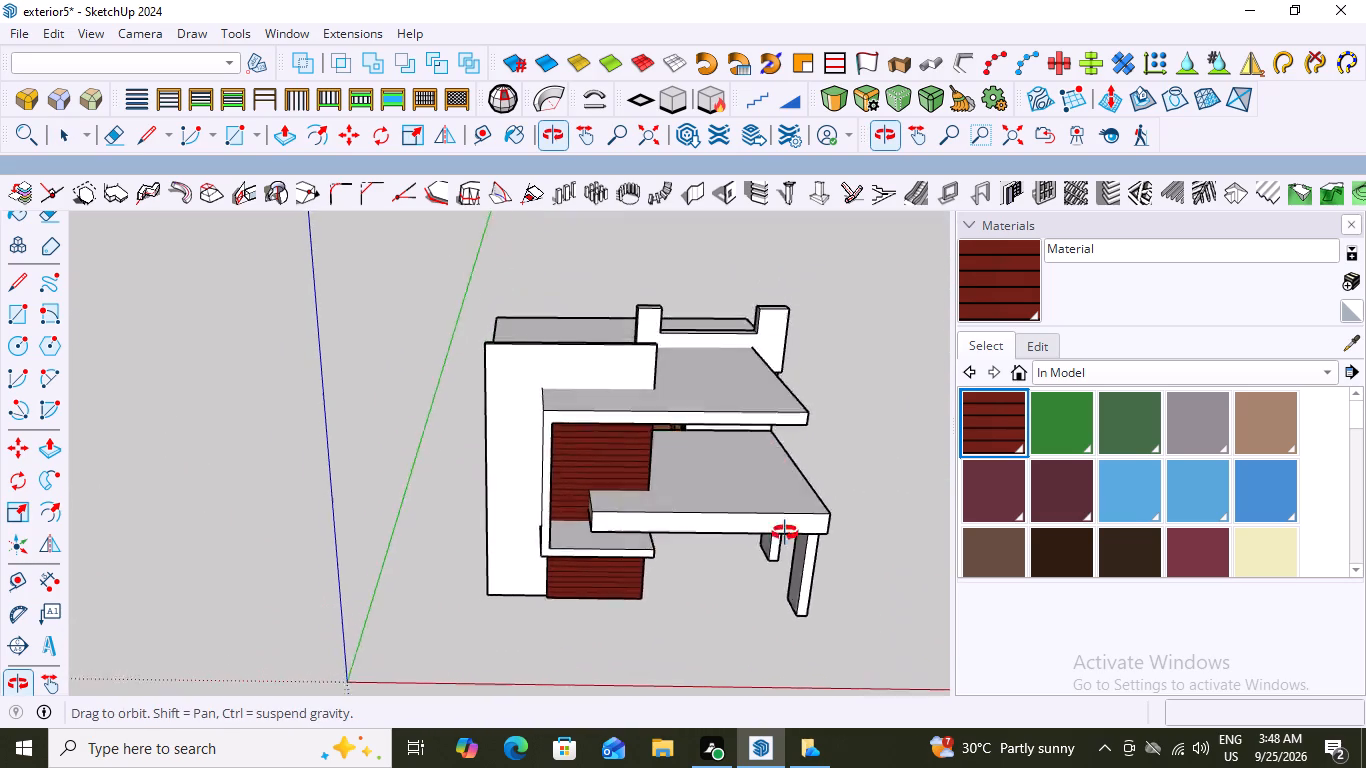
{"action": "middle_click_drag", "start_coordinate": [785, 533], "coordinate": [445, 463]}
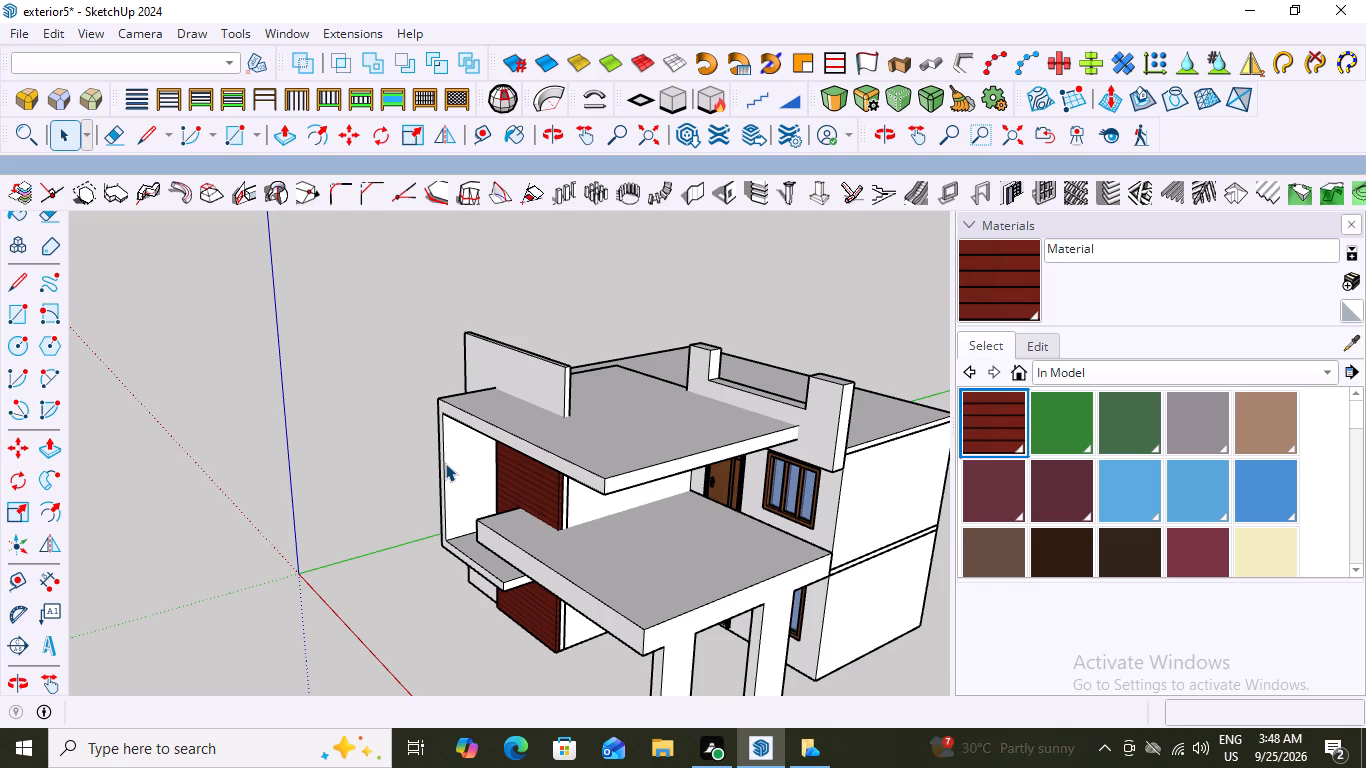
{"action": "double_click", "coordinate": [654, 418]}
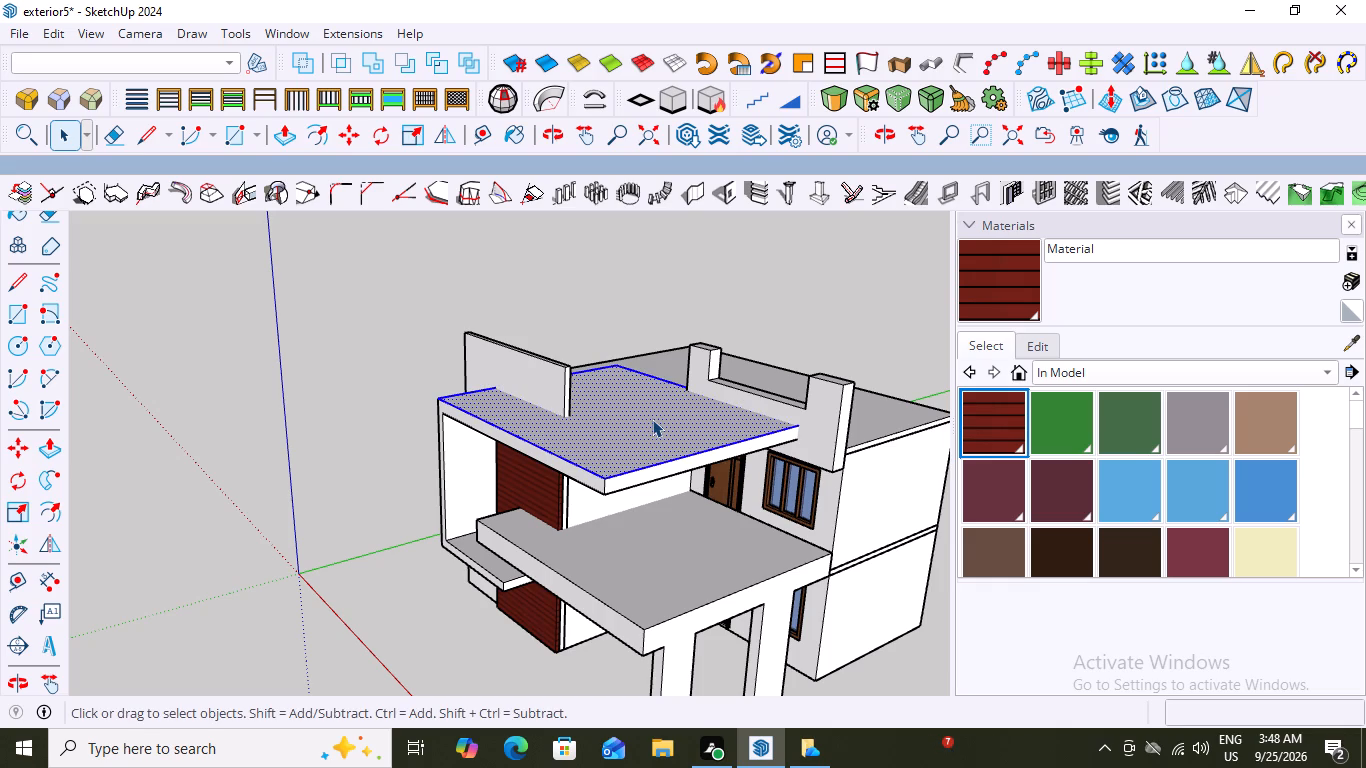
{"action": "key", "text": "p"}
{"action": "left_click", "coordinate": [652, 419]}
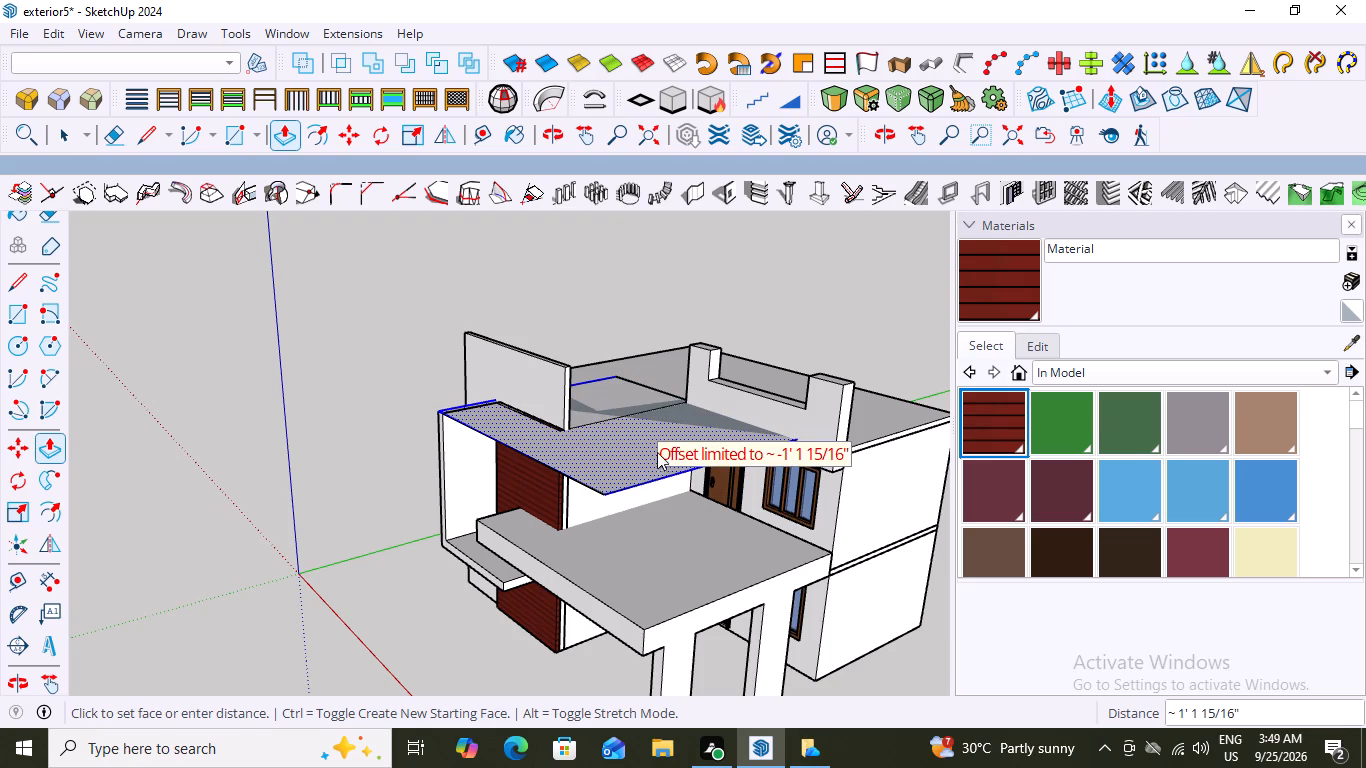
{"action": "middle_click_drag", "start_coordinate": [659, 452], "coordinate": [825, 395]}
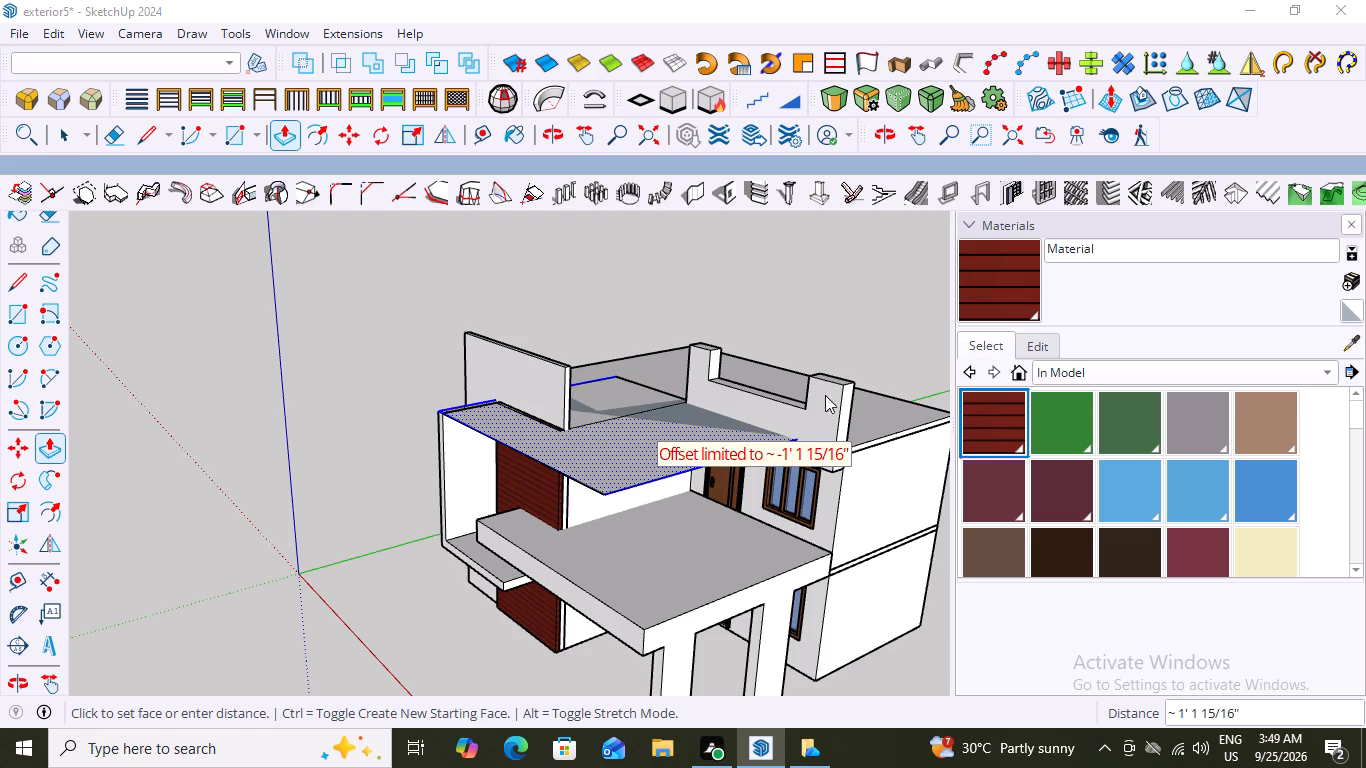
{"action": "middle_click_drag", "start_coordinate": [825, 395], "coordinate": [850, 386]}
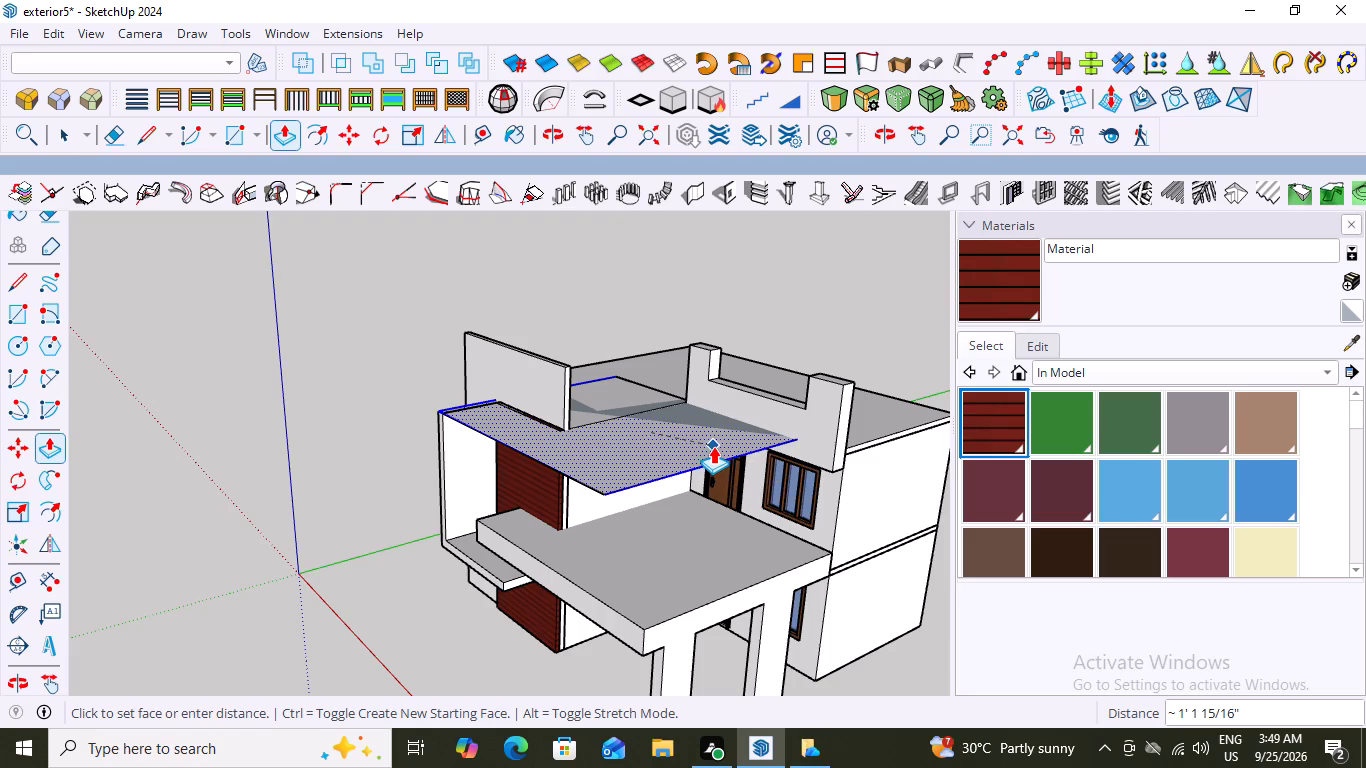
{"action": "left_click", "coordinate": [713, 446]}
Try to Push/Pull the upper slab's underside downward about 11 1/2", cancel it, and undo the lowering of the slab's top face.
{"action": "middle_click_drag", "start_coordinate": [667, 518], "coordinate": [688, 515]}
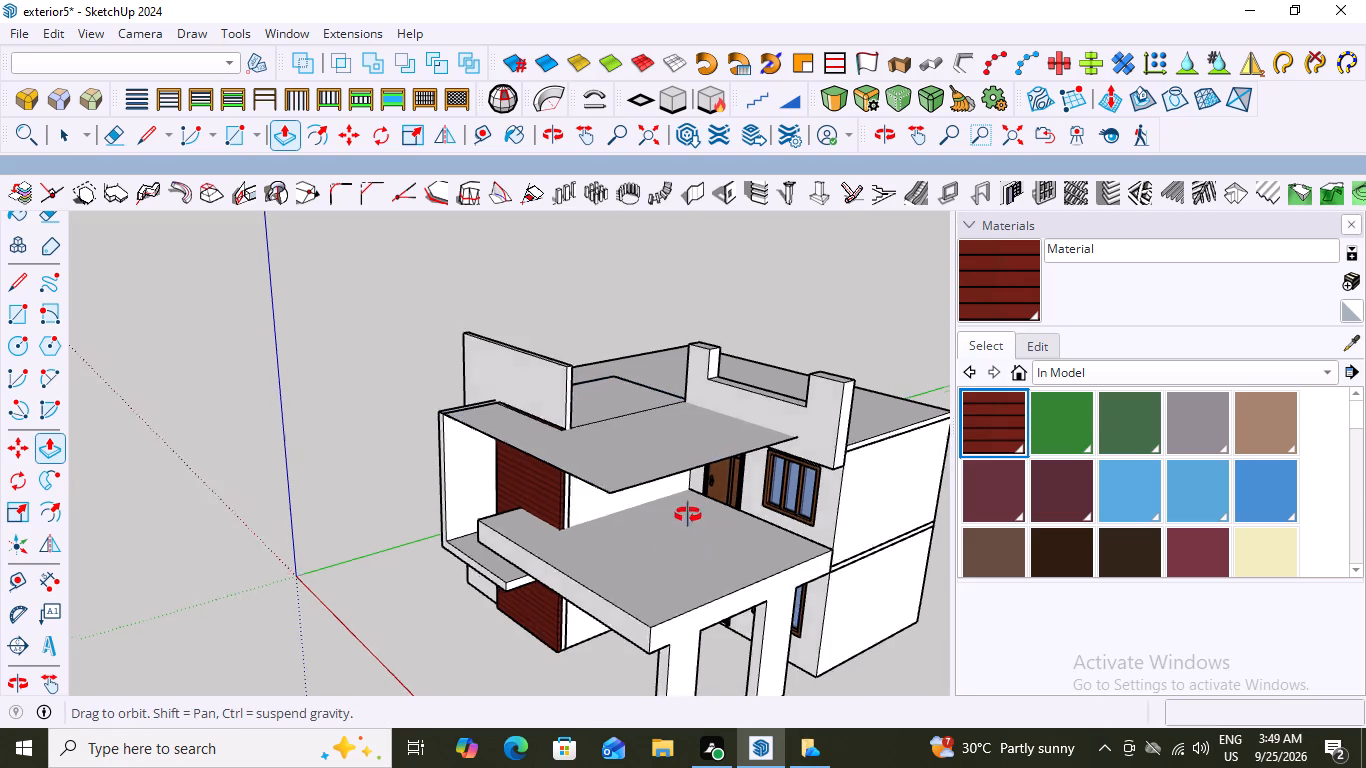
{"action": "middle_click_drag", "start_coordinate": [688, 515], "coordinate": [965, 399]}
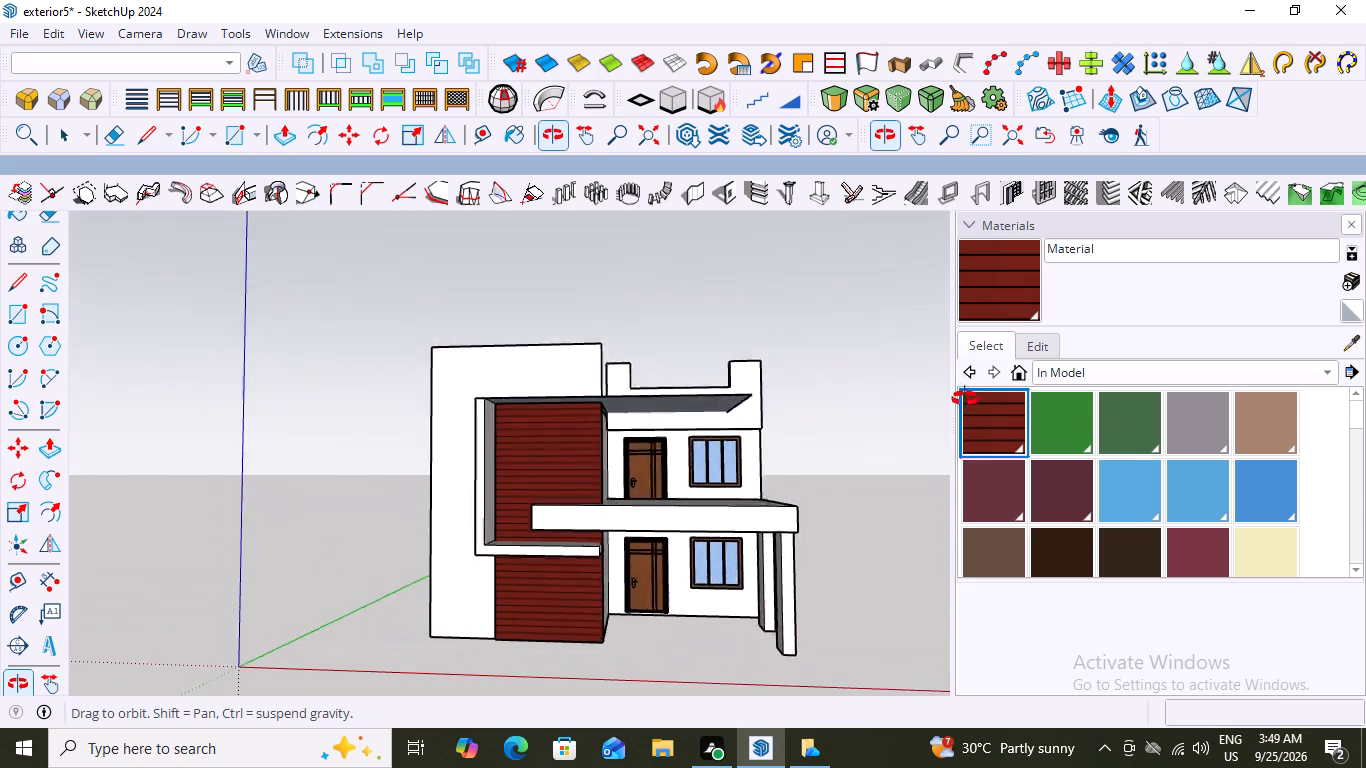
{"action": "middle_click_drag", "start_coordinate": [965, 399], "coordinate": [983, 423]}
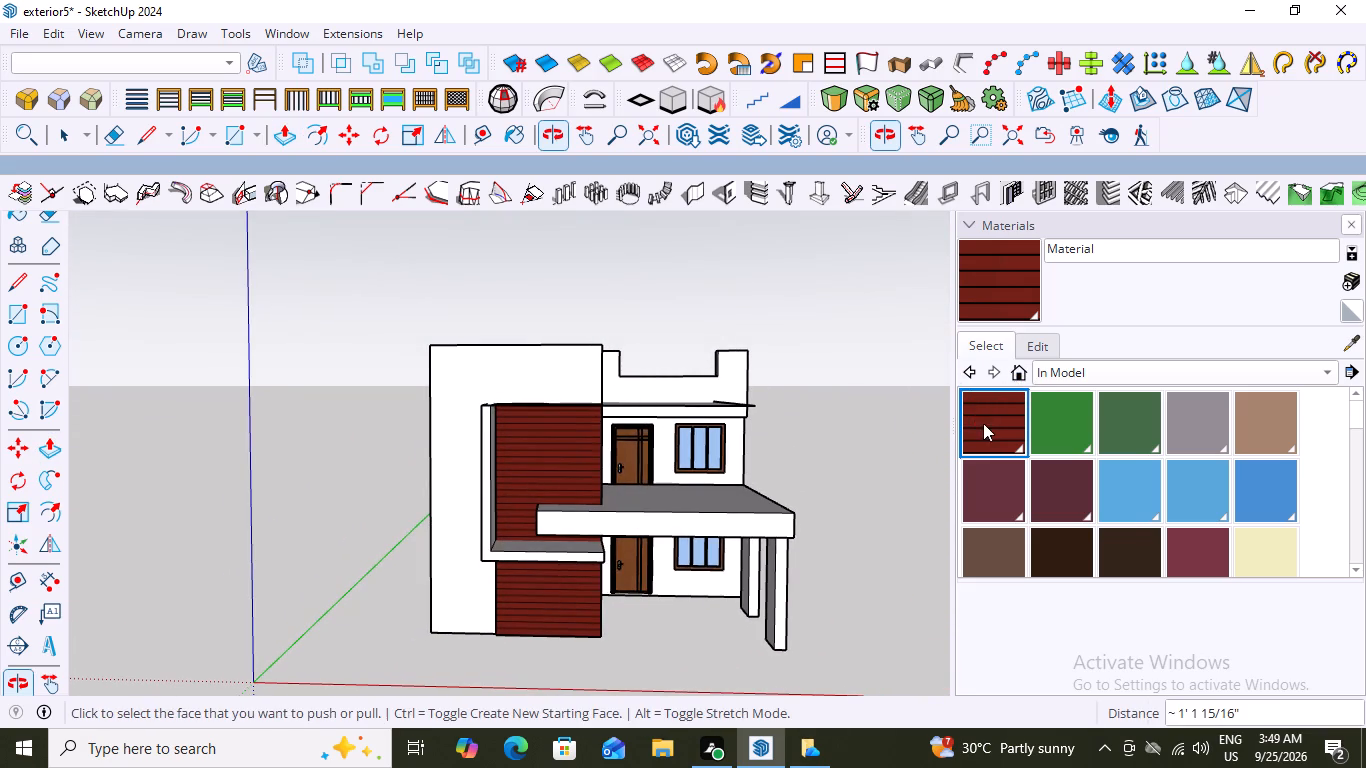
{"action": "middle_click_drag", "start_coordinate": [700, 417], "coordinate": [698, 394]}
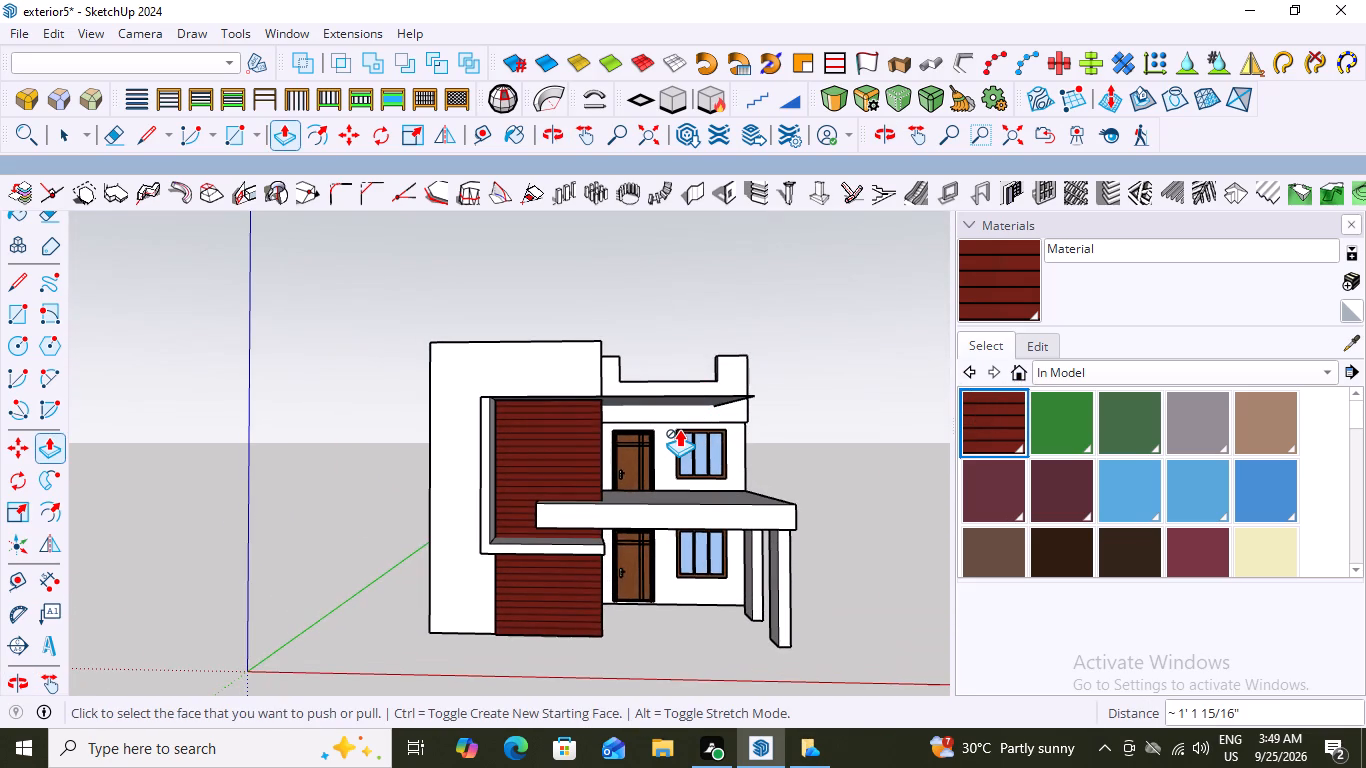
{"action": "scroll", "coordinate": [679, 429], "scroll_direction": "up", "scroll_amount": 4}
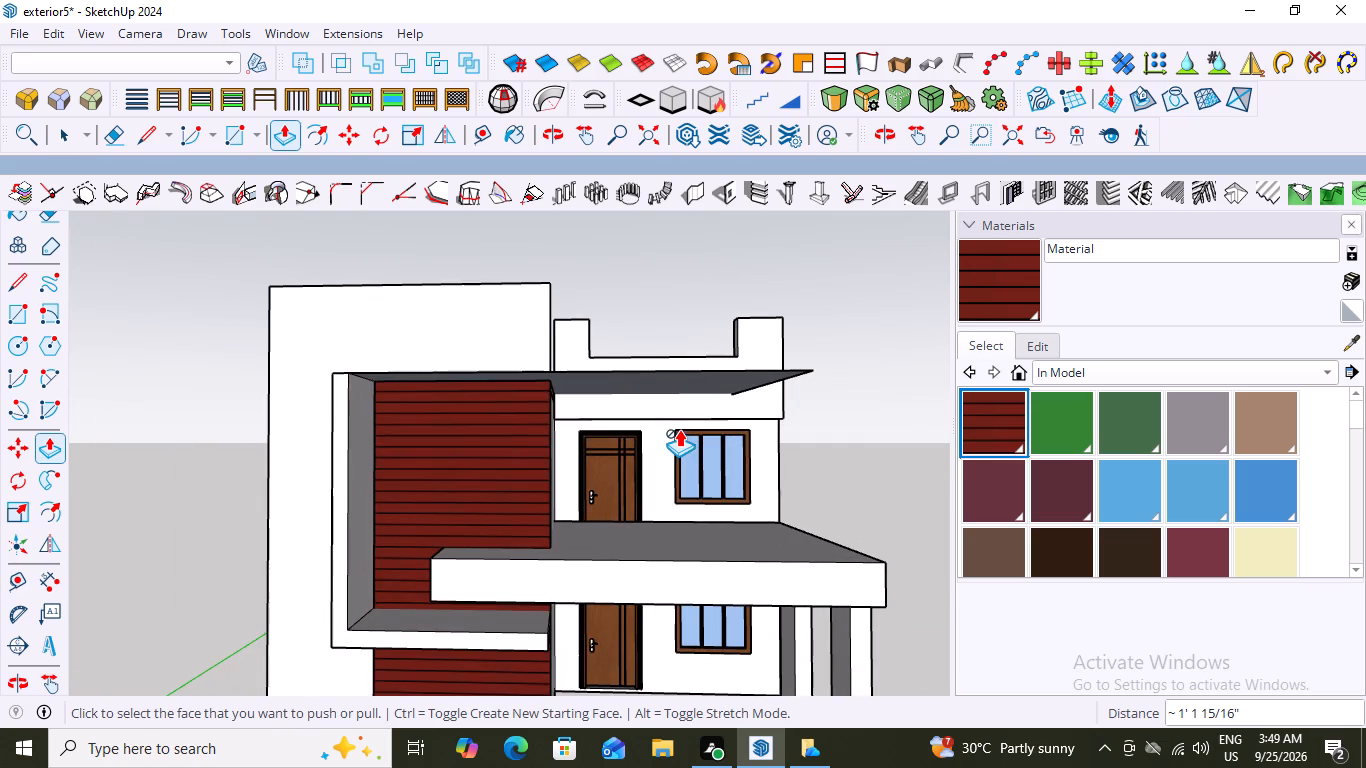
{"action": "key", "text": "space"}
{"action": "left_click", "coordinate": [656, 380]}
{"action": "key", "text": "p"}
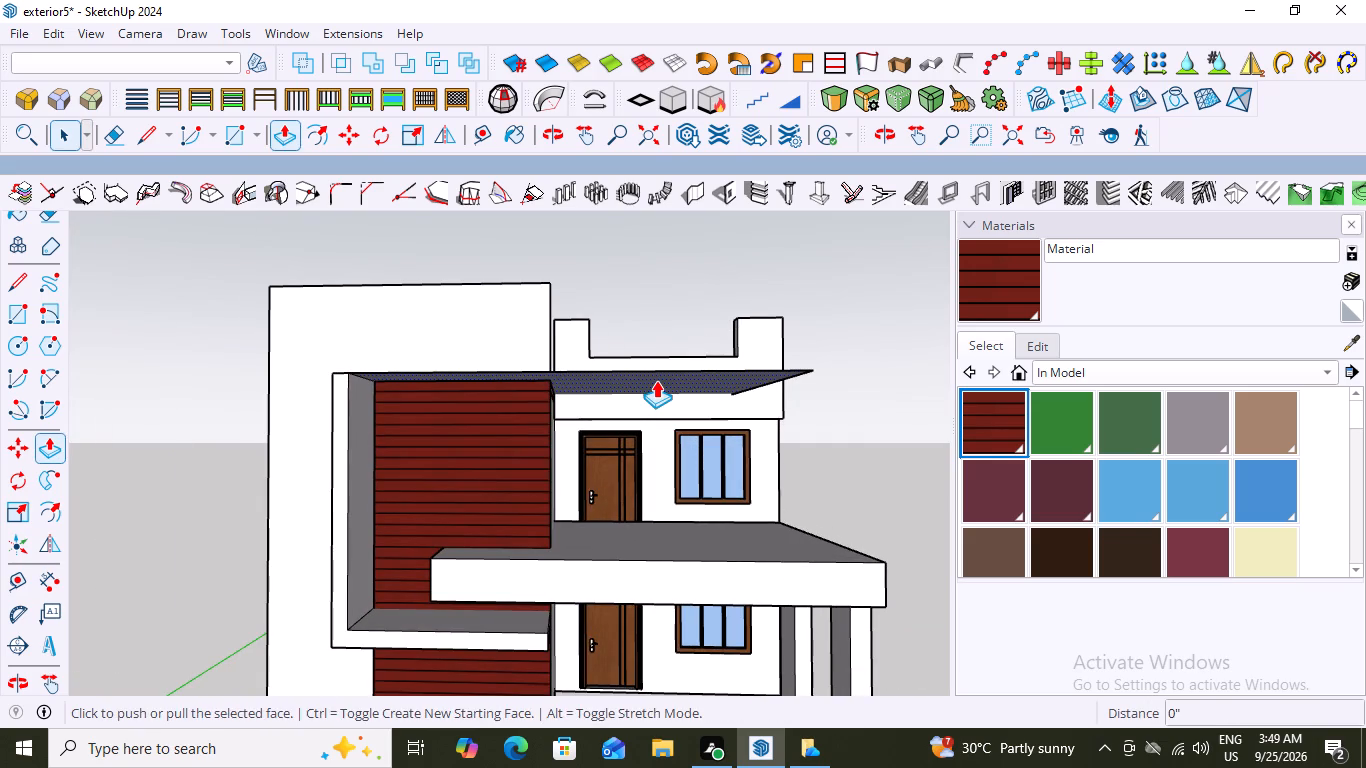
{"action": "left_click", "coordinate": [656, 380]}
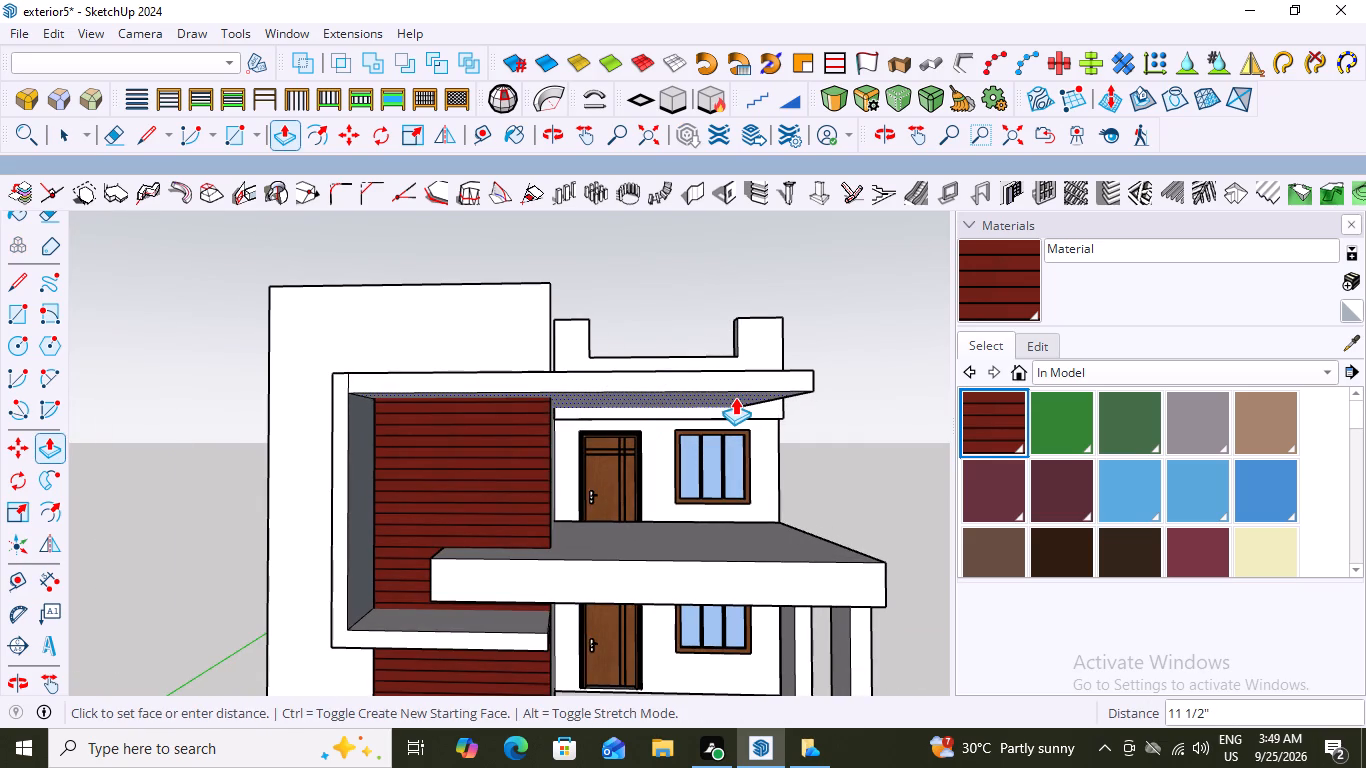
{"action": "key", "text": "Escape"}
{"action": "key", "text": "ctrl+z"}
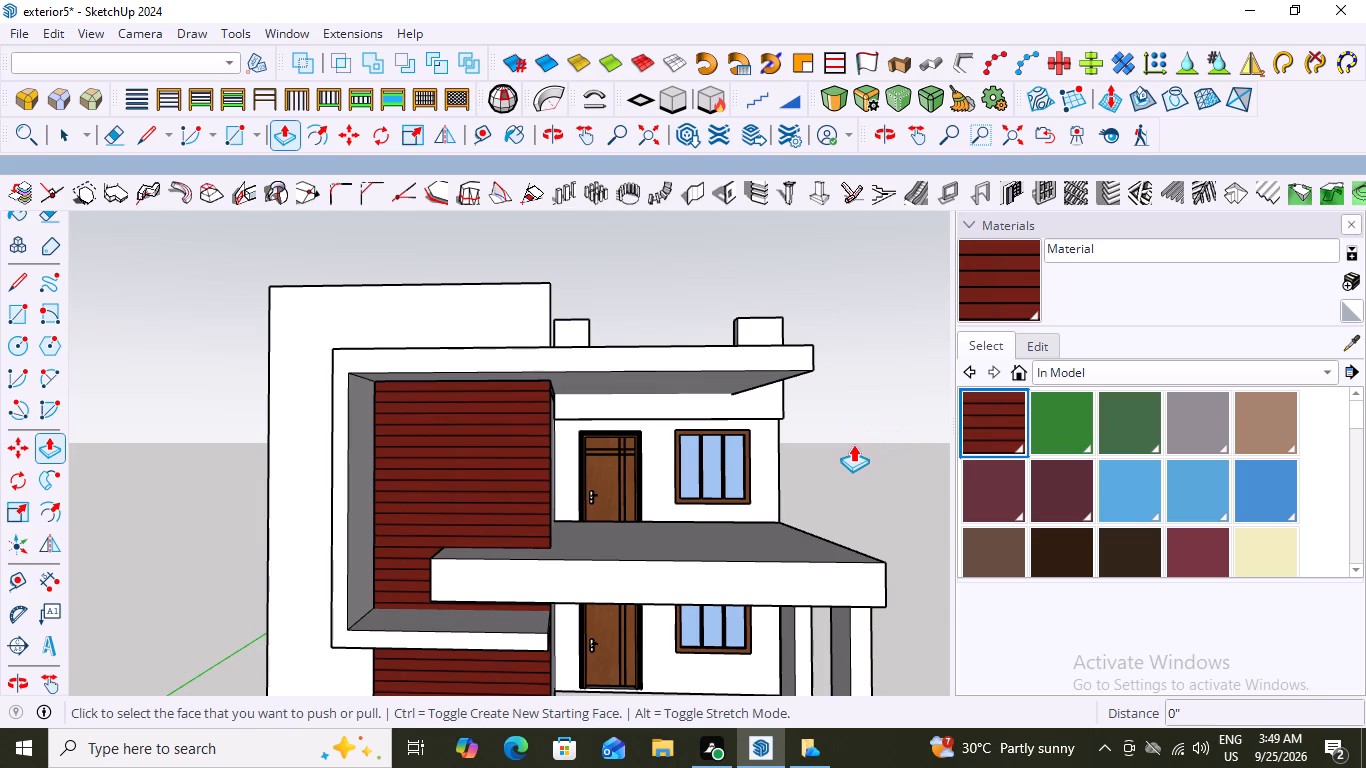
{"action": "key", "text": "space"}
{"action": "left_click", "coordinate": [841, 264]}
Examine the upper slab, roof parapets, C-shaped frame and whole front elevation from above, behind and the front.
{"action": "middle_click_drag", "start_coordinate": [674, 332], "coordinate": [672, 472]}
{"action": "scroll", "coordinate": [670, 468], "scroll_direction": "down", "scroll_amount": 1}
{"action": "middle_click_drag", "start_coordinate": [672, 472], "coordinate": [928, 456]}
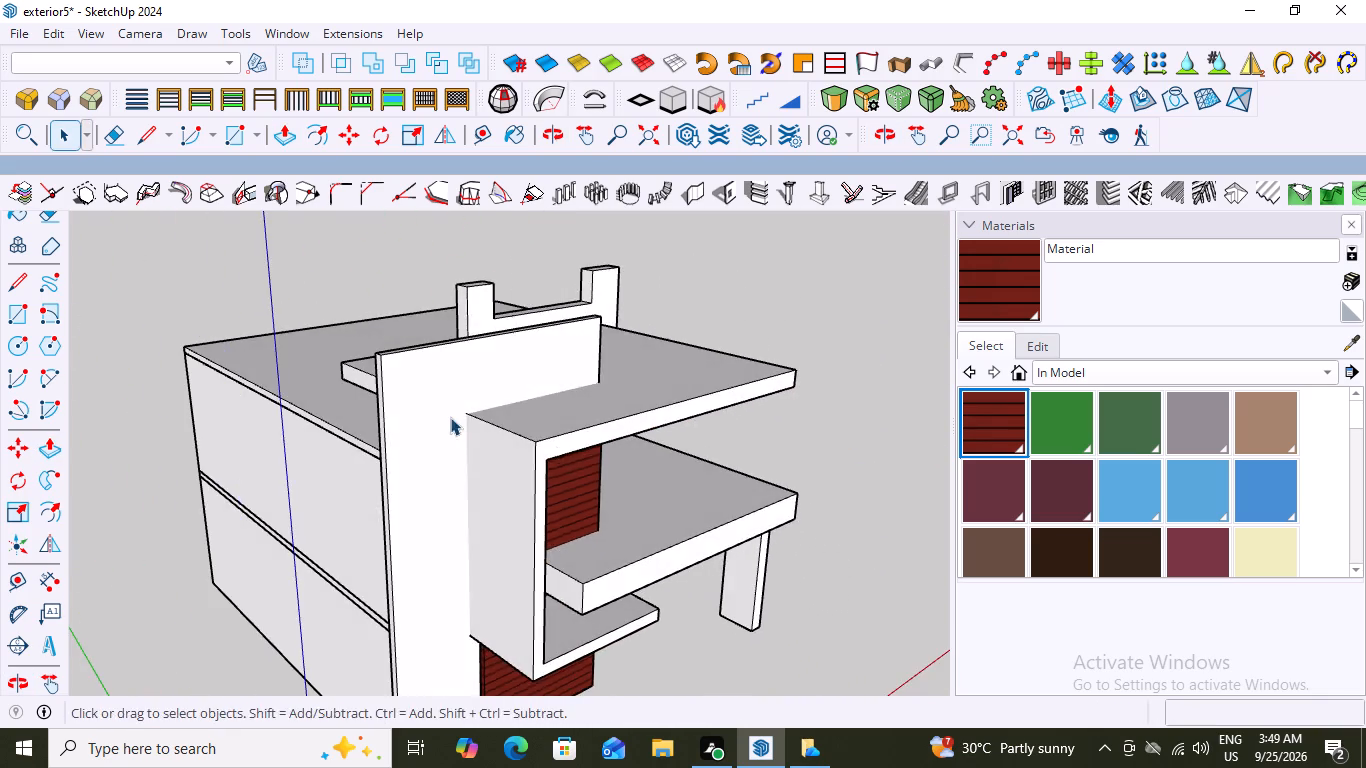
{"action": "middle_click_drag", "start_coordinate": [450, 417], "coordinate": [803, 470]}
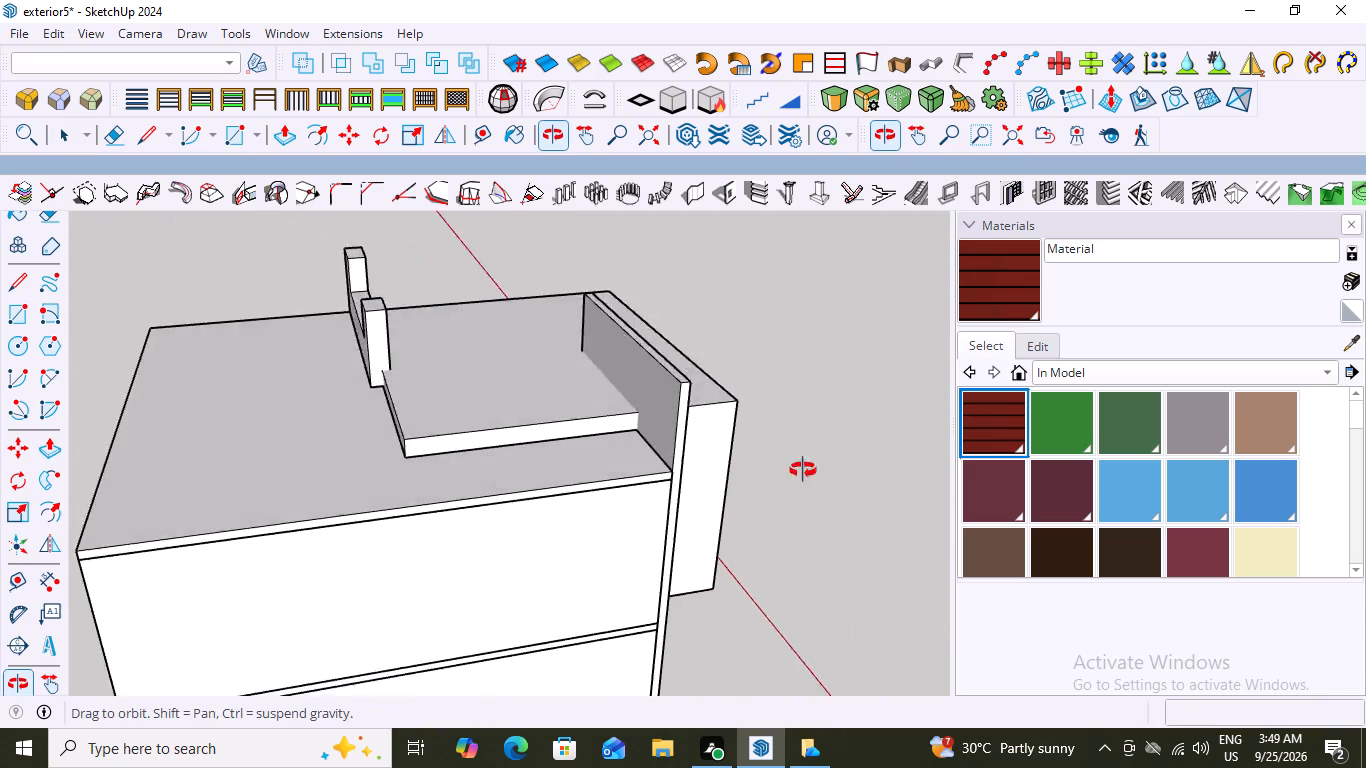
{"action": "middle_click_drag", "start_coordinate": [803, 470], "coordinate": [347, 455]}
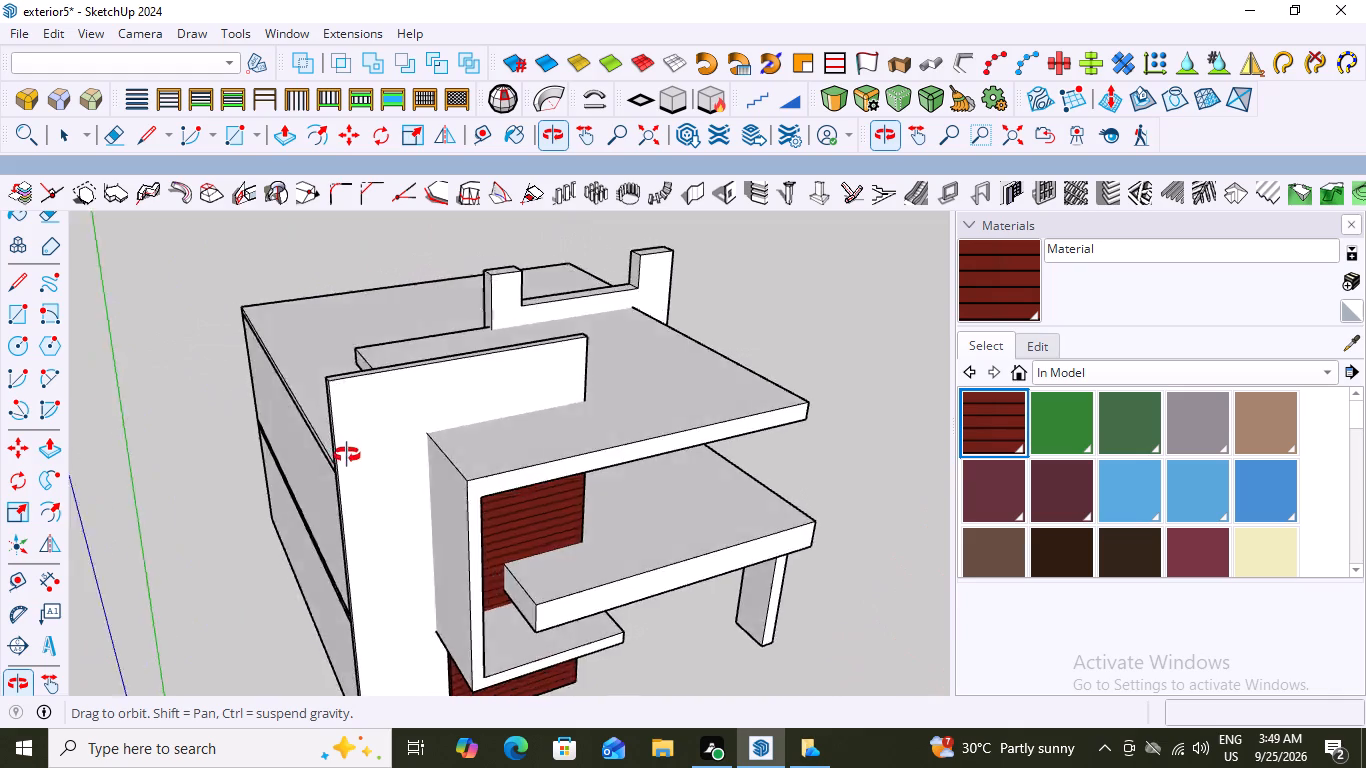
{"action": "middle_click_drag", "start_coordinate": [347, 455], "coordinate": [192, 364]}
{"action": "scroll", "coordinate": [442, 422], "scroll_direction": "down", "scroll_amount": 4}
{"action": "middle_click_drag", "start_coordinate": [506, 451], "coordinate": [545, 365]}
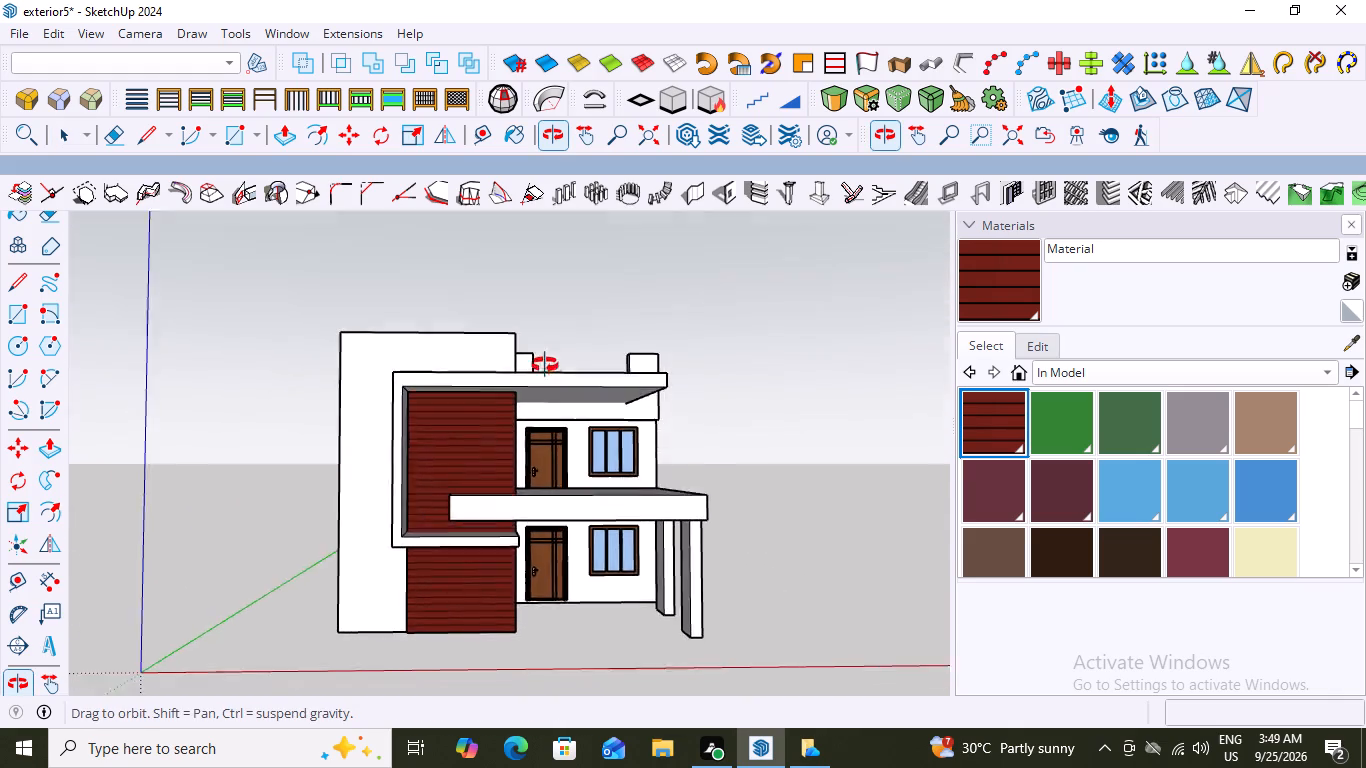
{"action": "middle_click_drag", "start_coordinate": [545, 365], "coordinate": [545, 348]}
{"action": "scroll", "coordinate": [481, 406], "scroll_direction": "up", "scroll_amount": 2}
{"action": "middle_click_drag", "start_coordinate": [481, 406], "coordinate": [473, 432]}
{"action": "scroll", "coordinate": [481, 406], "scroll_direction": "down", "scroll_amount": 1}
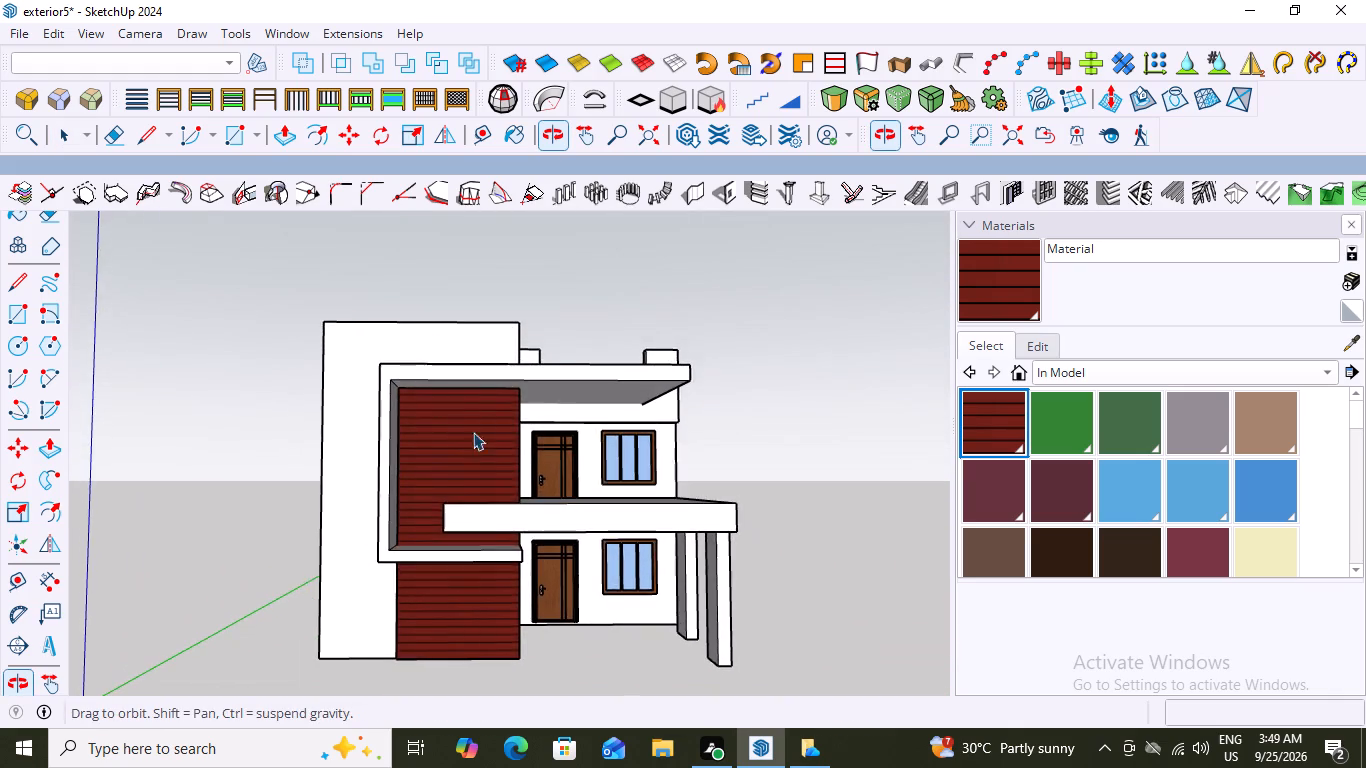
{"action": "scroll", "coordinate": [450, 470], "scroll_direction": "up", "scroll_amount": 2}
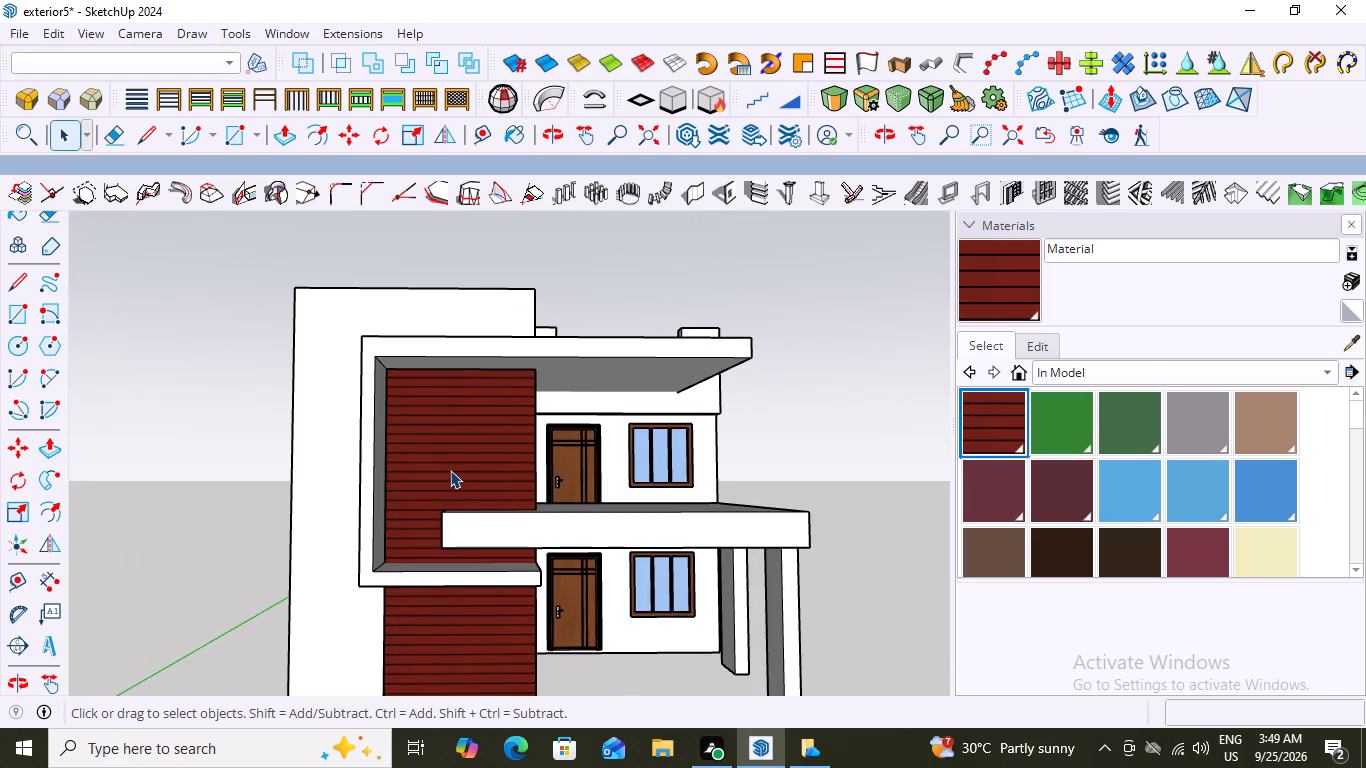
{"action": "scroll", "coordinate": [450, 470], "scroll_direction": "down", "scroll_amount": 5}
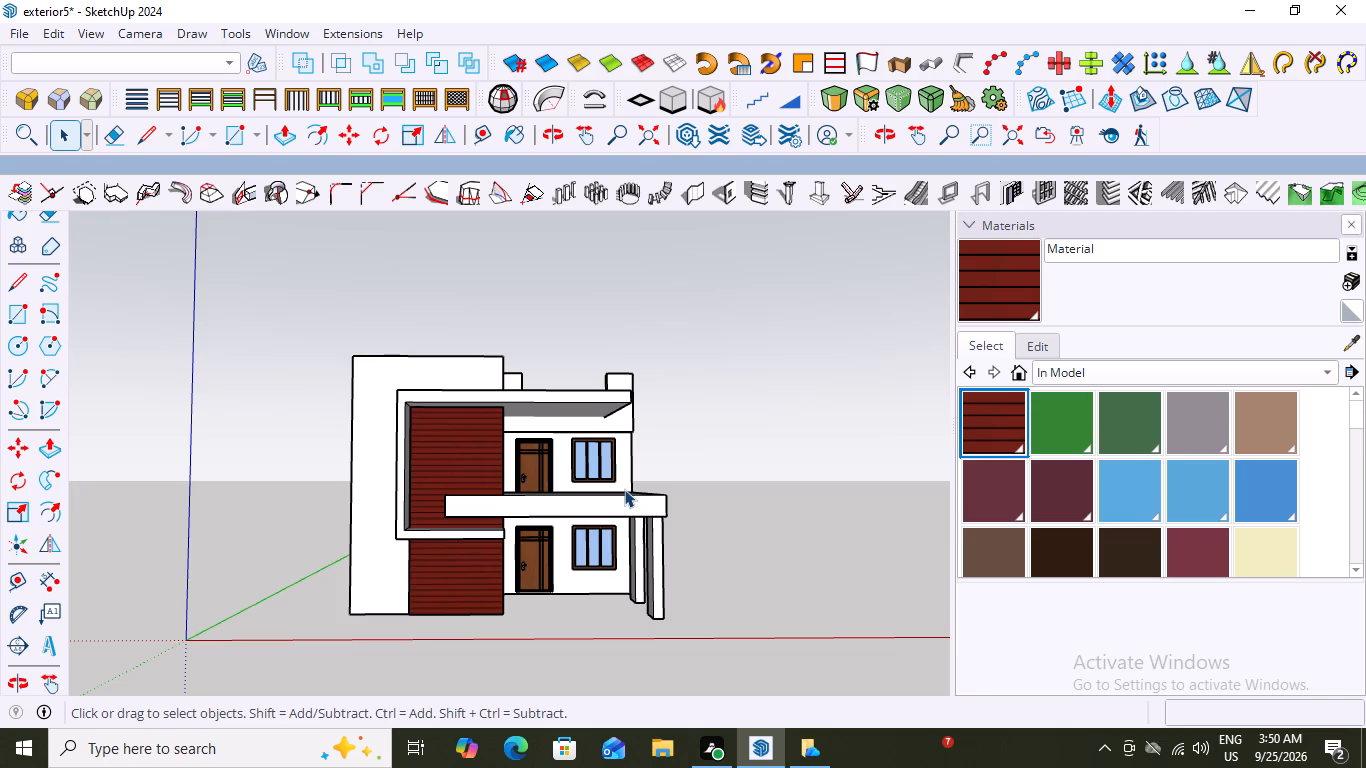
{"action": "middle_click_drag", "start_coordinate": [500, 434], "coordinate": [430, 519]}
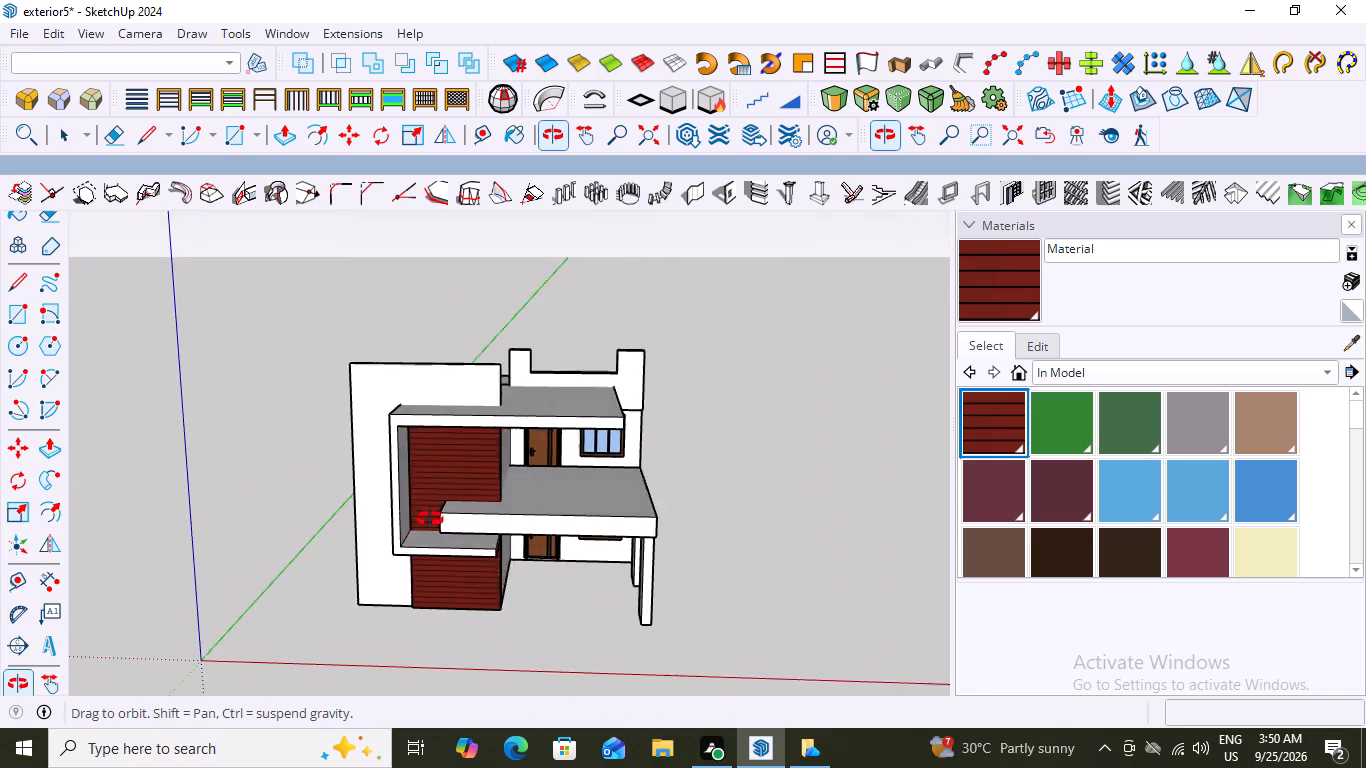
{"action": "middle_click_drag", "start_coordinate": [430, 519], "coordinate": [532, 514]}
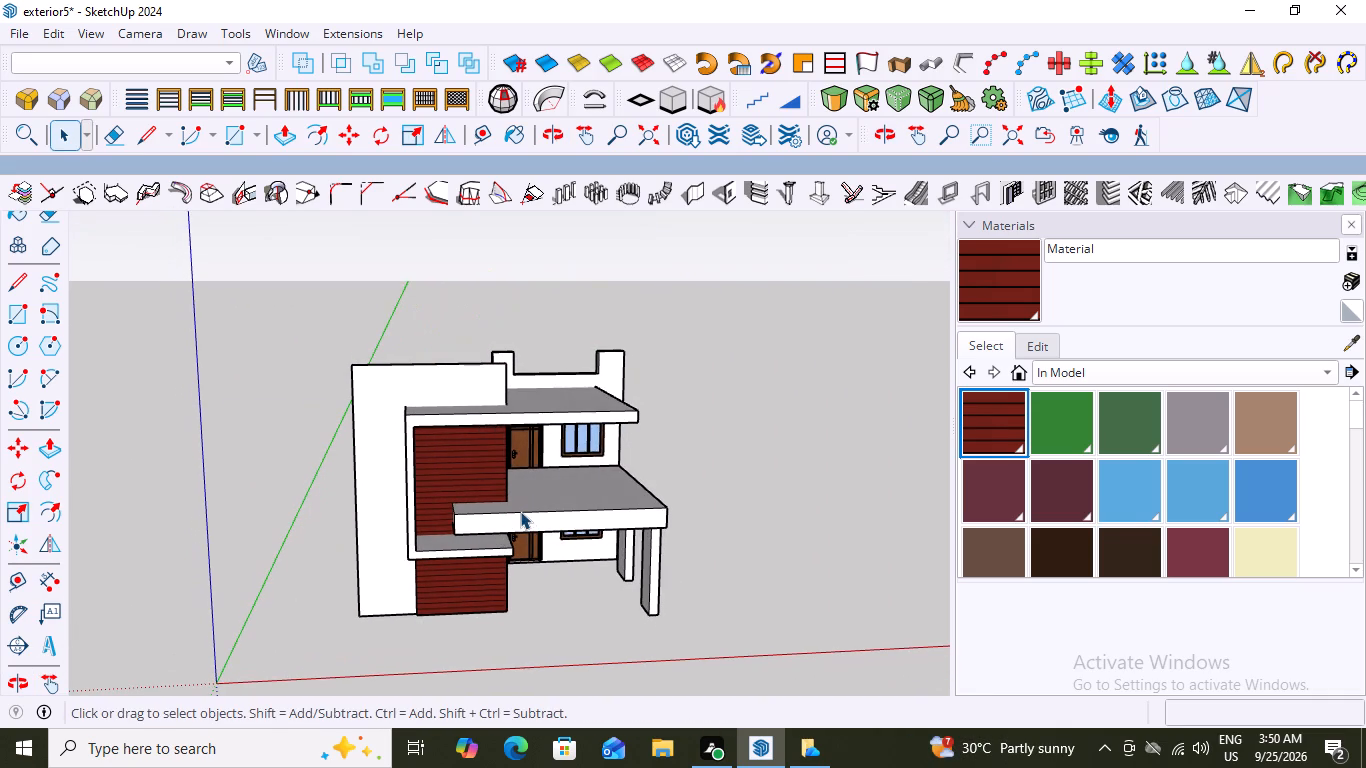
{"action": "scroll", "coordinate": [493, 482], "scroll_direction": "up", "scroll_amount": 2}
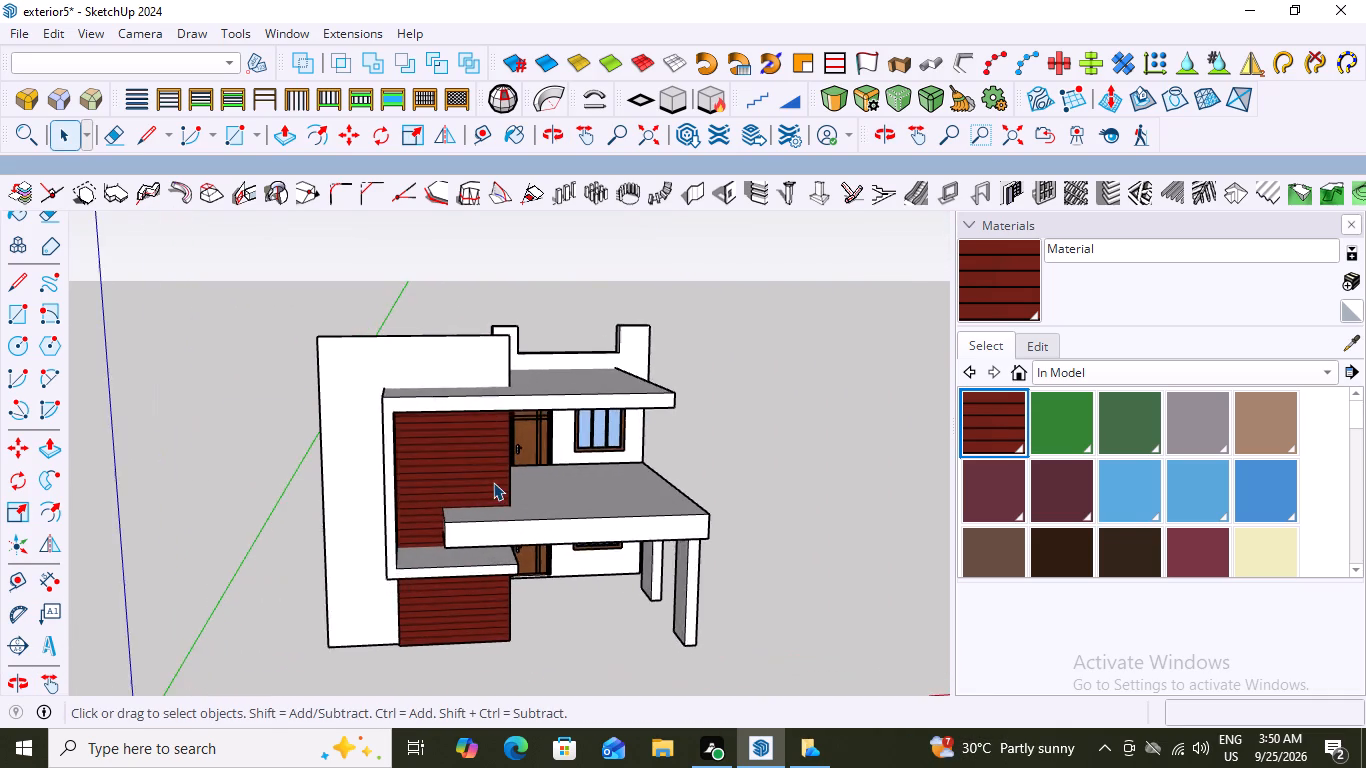
{"action": "scroll", "coordinate": [493, 482], "scroll_direction": "up", "scroll_amount": 3}
{"action": "scroll", "coordinate": [493, 482], "scroll_direction": "down", "scroll_amount": 3}
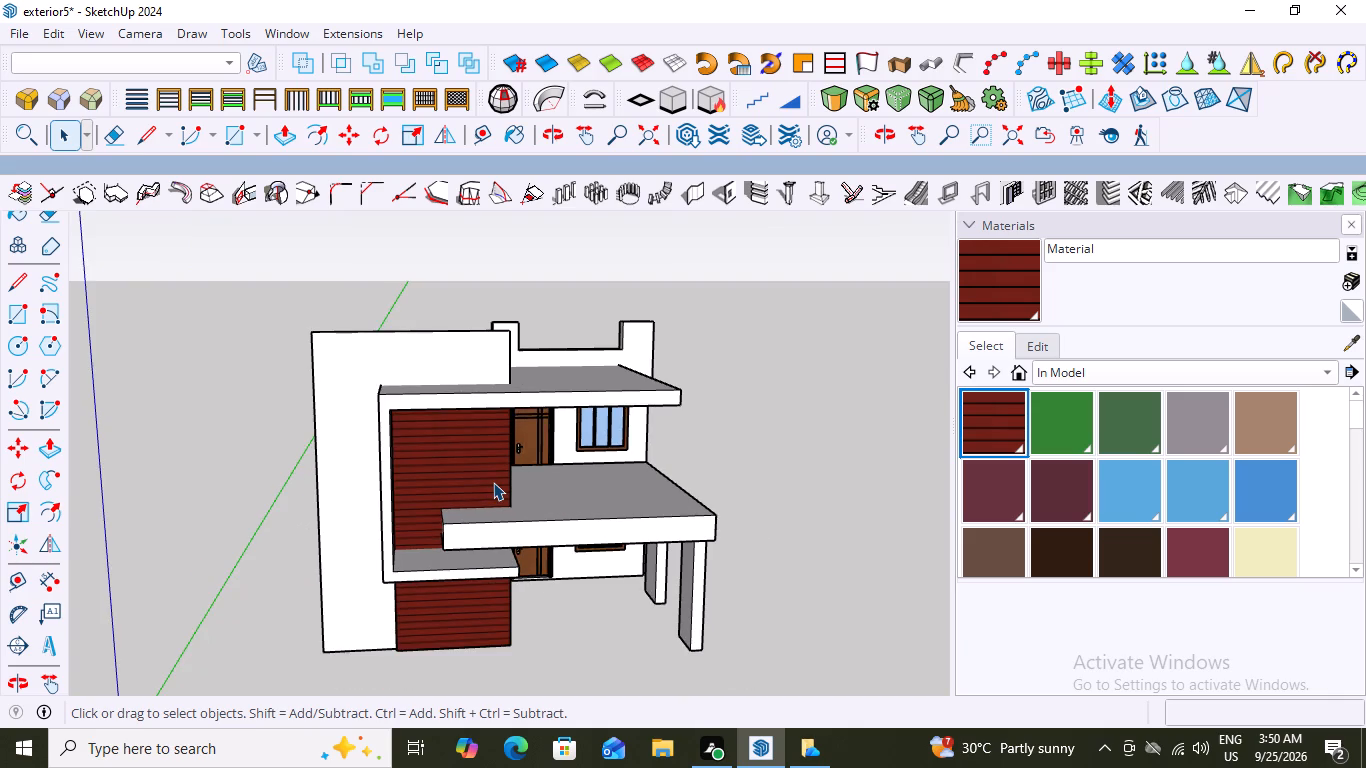
Draw a rectangle about 4' 3 1/2" by 14' 2 3/8" on the tall front wall, from its top edge down to the porch slab.
{"action": "scroll", "coordinate": [425, 450], "scroll_direction": "up", "scroll_amount": 2}
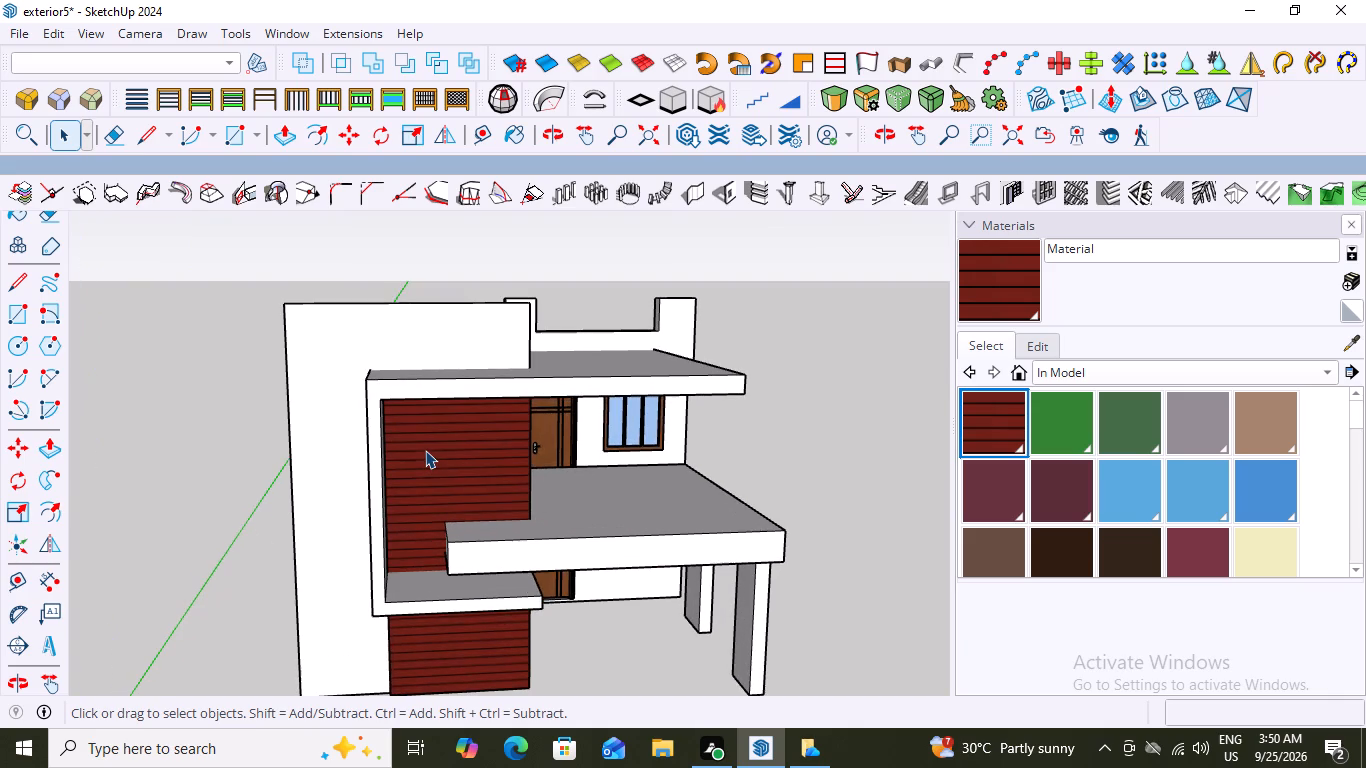
{"action": "middle_click_drag", "start_coordinate": [421, 432], "coordinate": [388, 411]}
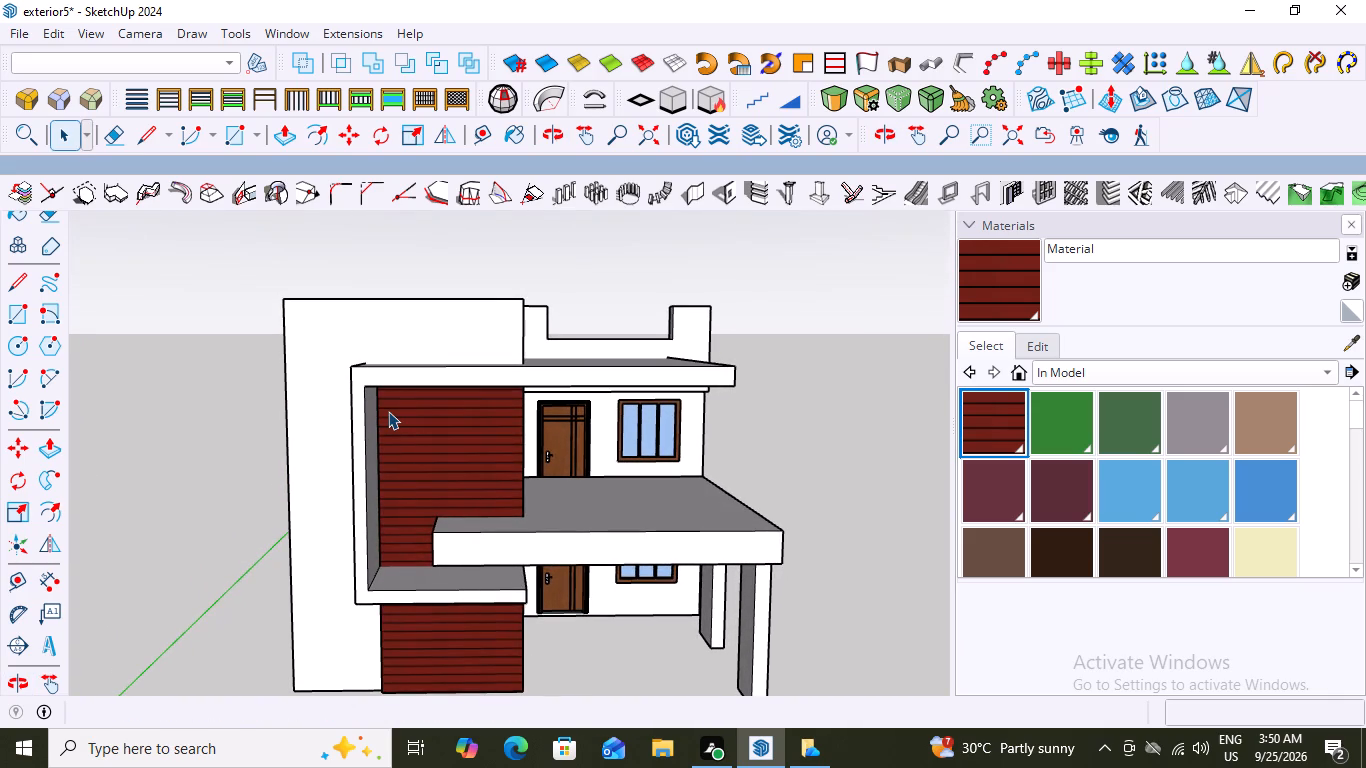
{"action": "middle_click_drag", "start_coordinate": [388, 411], "coordinate": [399, 452]}
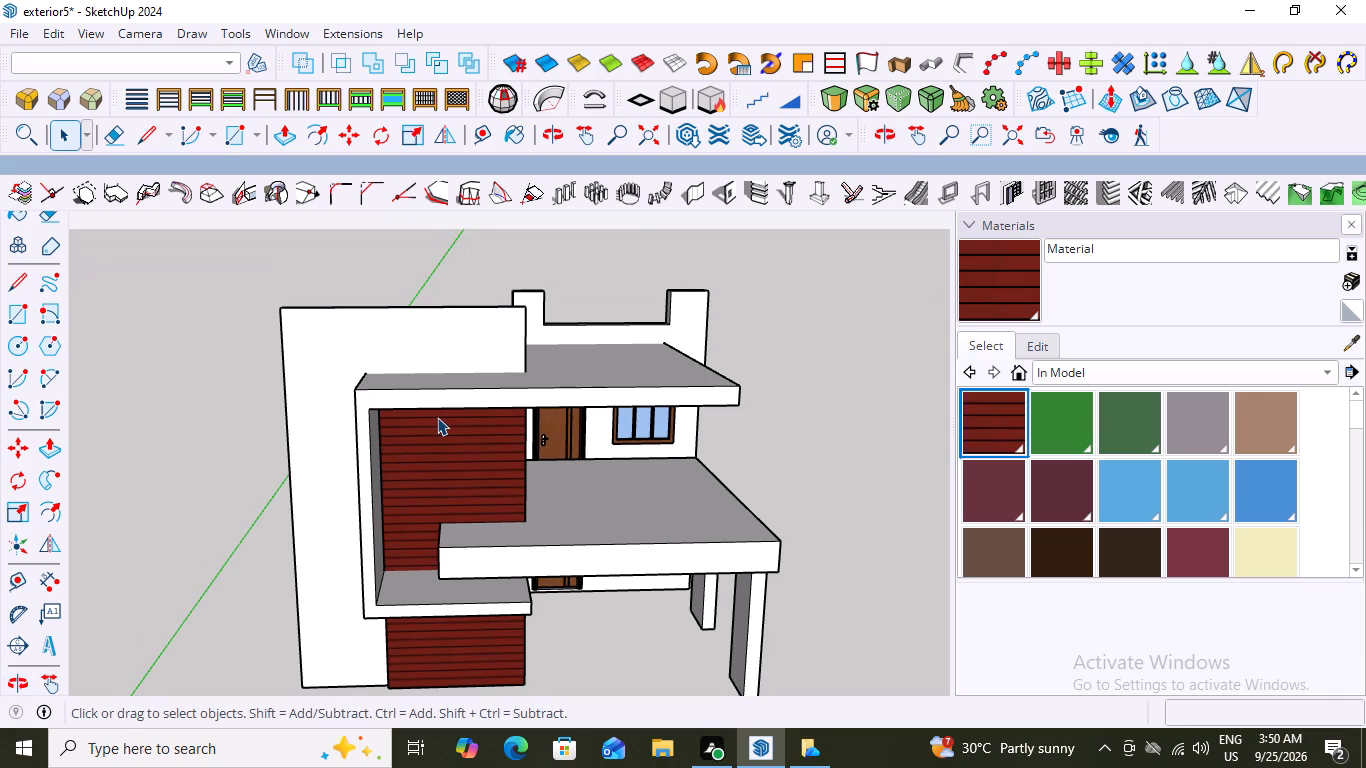
{"action": "key", "text": "r"}
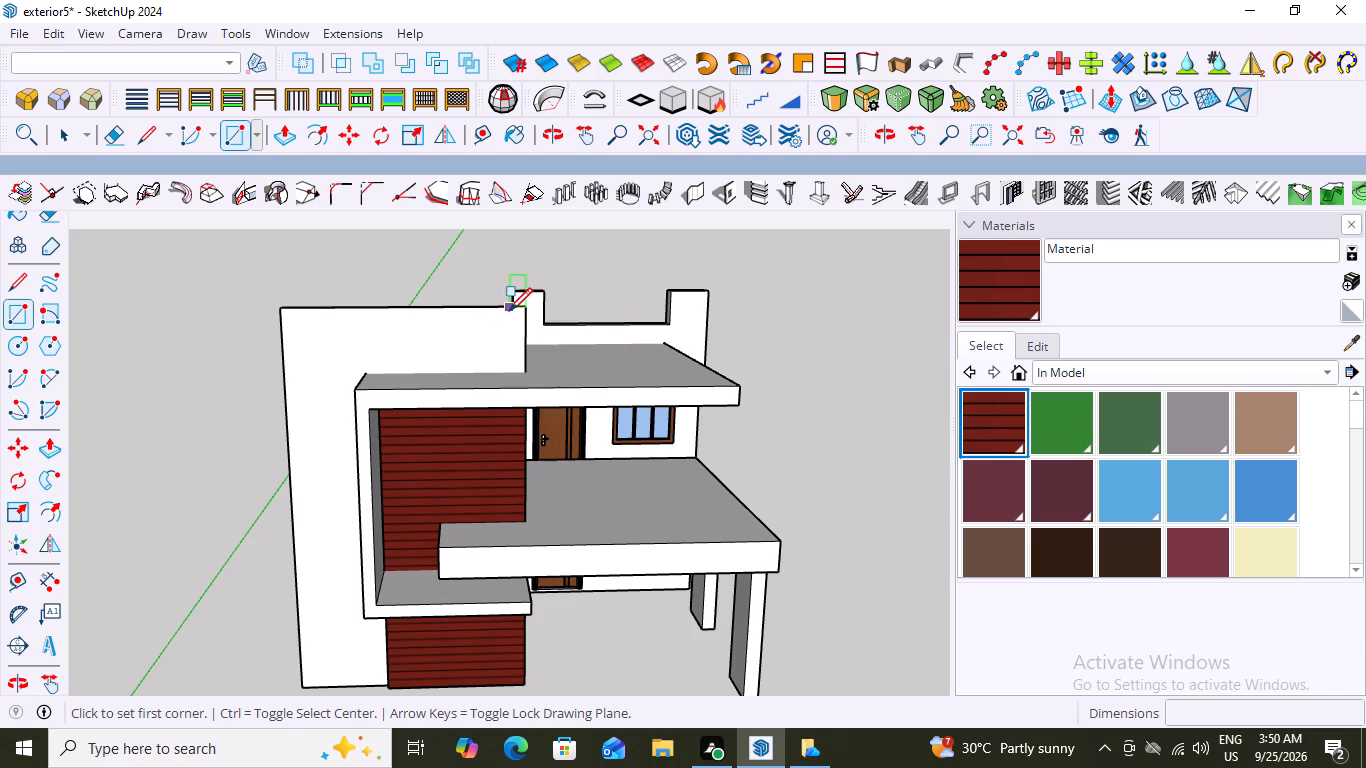
{"action": "left_click", "coordinate": [505, 311]}
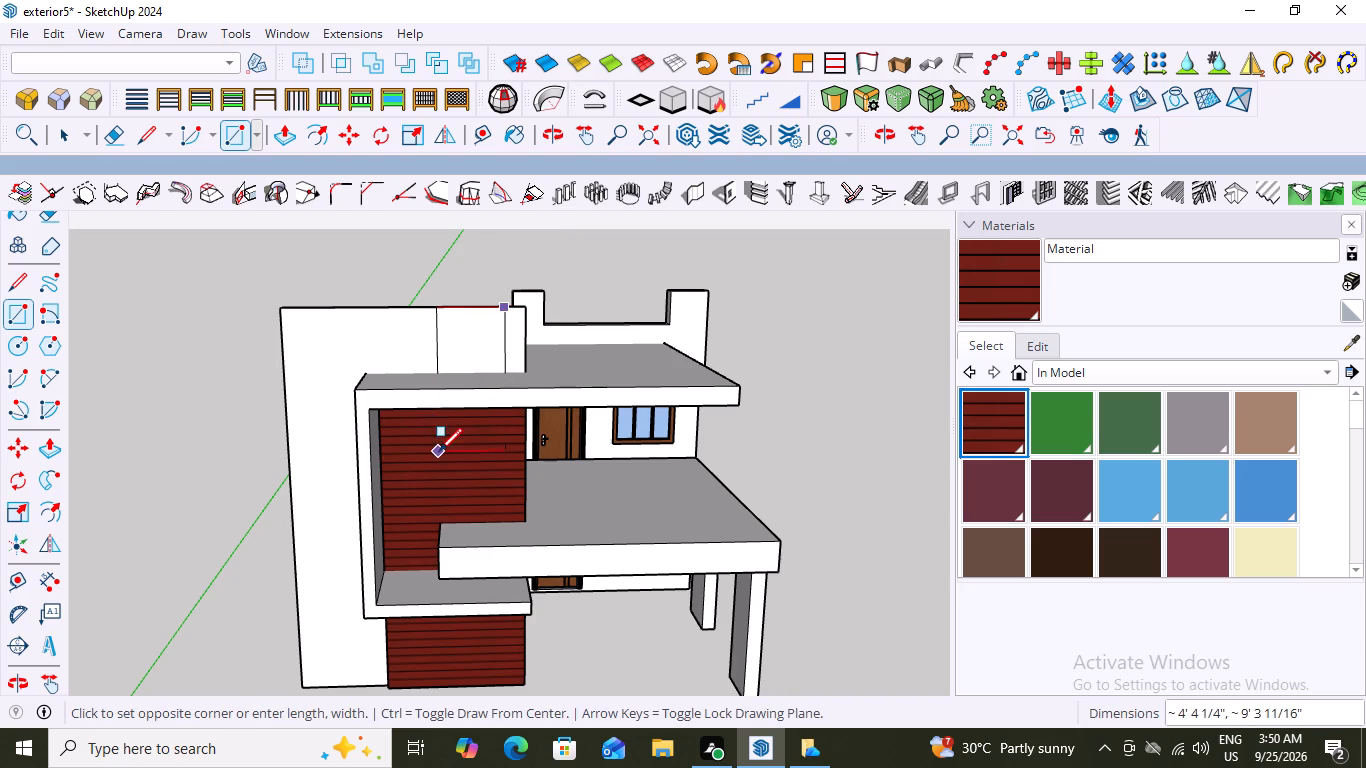
{"action": "scroll", "coordinate": [439, 451], "scroll_direction": "down", "scroll_amount": 3}
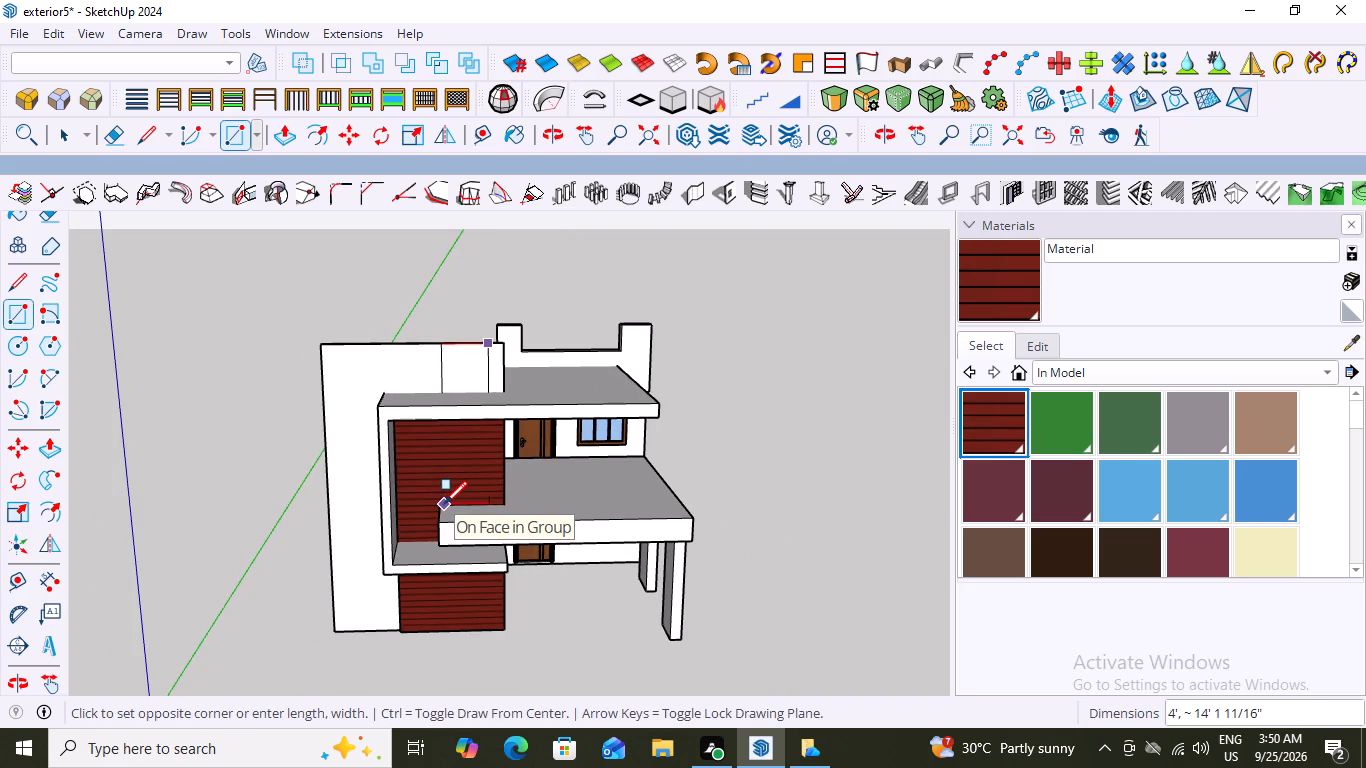
{"action": "scroll", "coordinate": [444, 504], "scroll_direction": "up", "scroll_amount": 4}
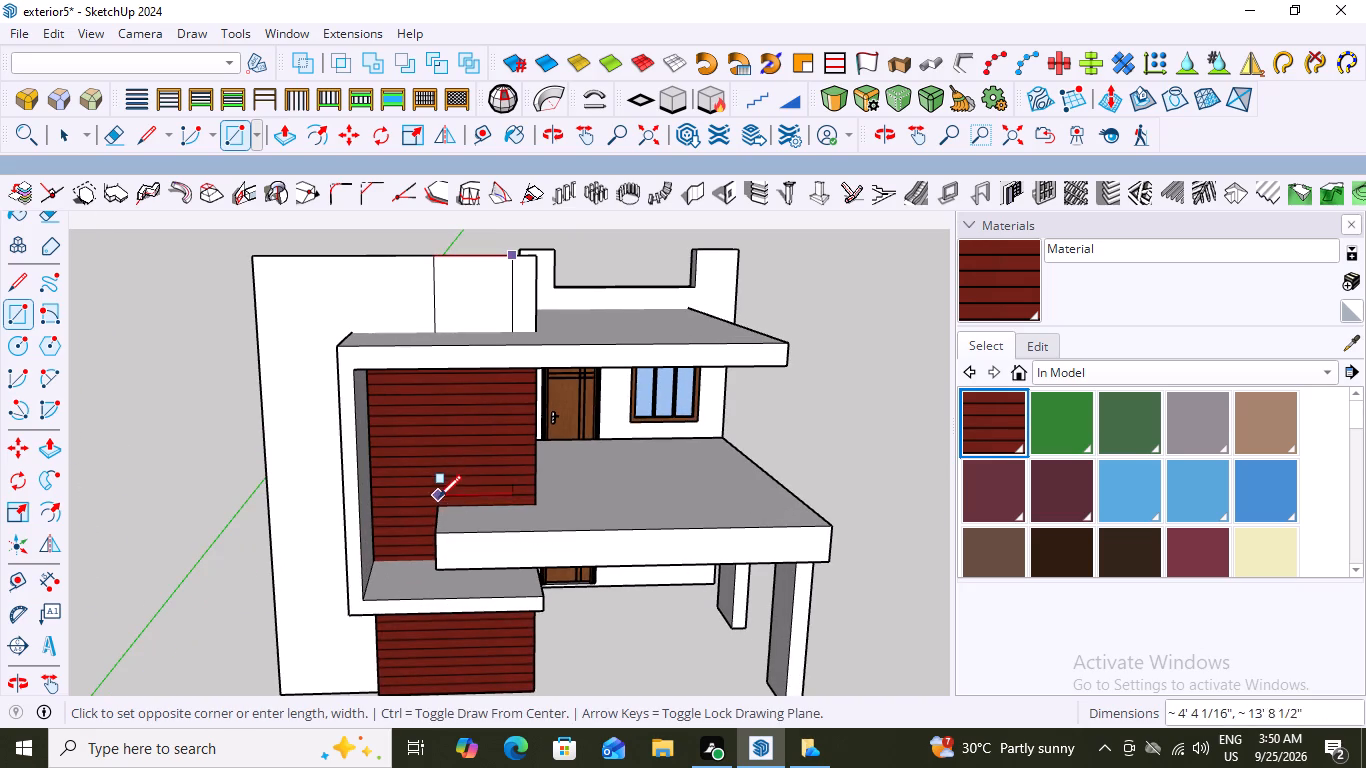
{"action": "left_click", "coordinate": [439, 505]}
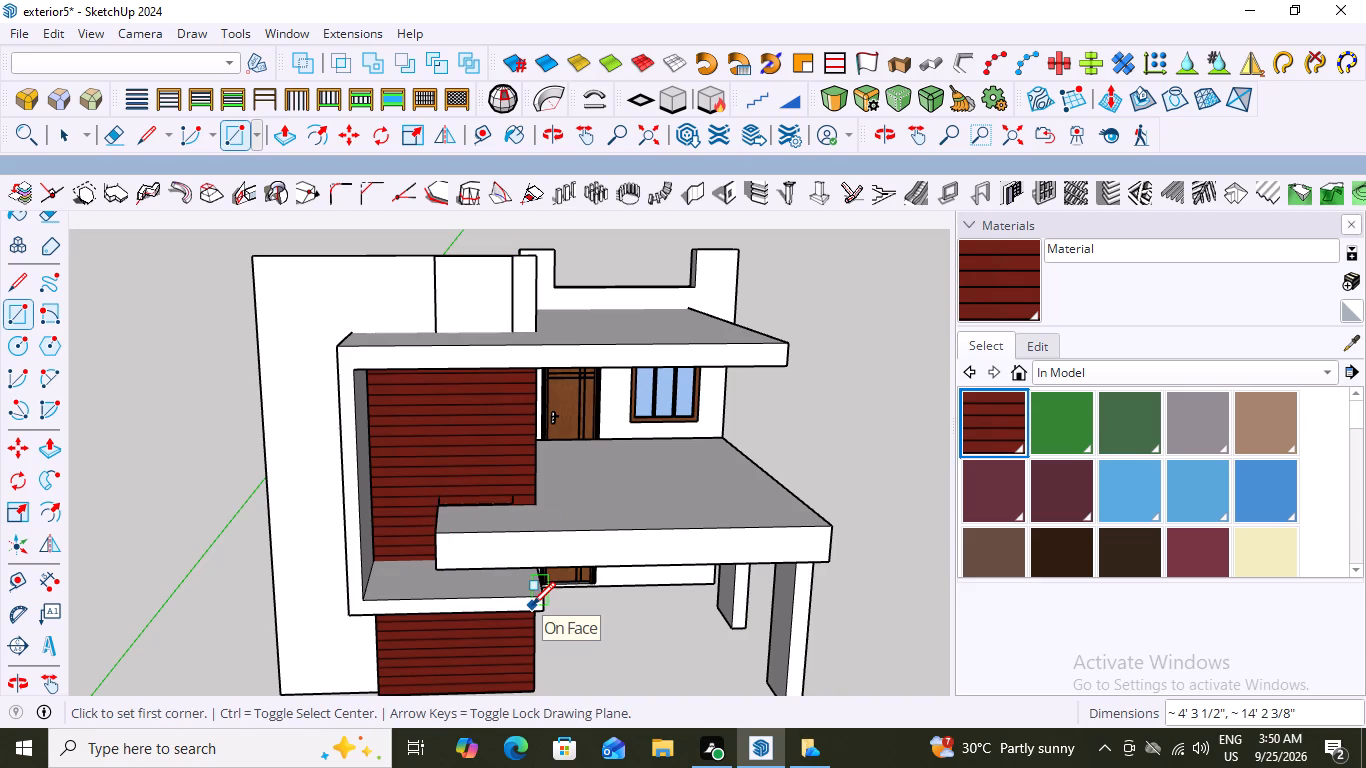
Make a group from the new rectangle's face and its bounding edges.
{"action": "key", "text": "space"}
{"action": "left_click", "coordinate": [483, 300]}
{"action": "double_click", "coordinate": [483, 300]}
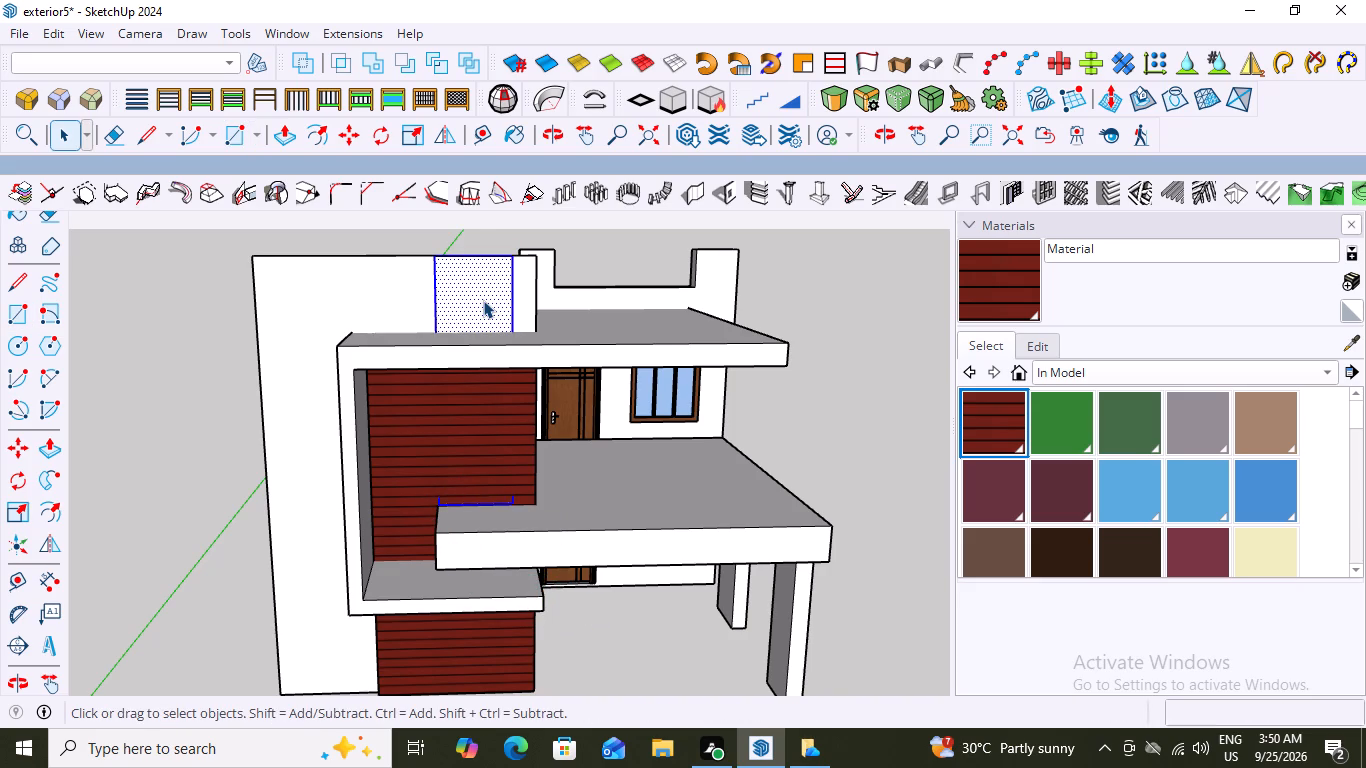
{"action": "right_click", "coordinate": [483, 300]}
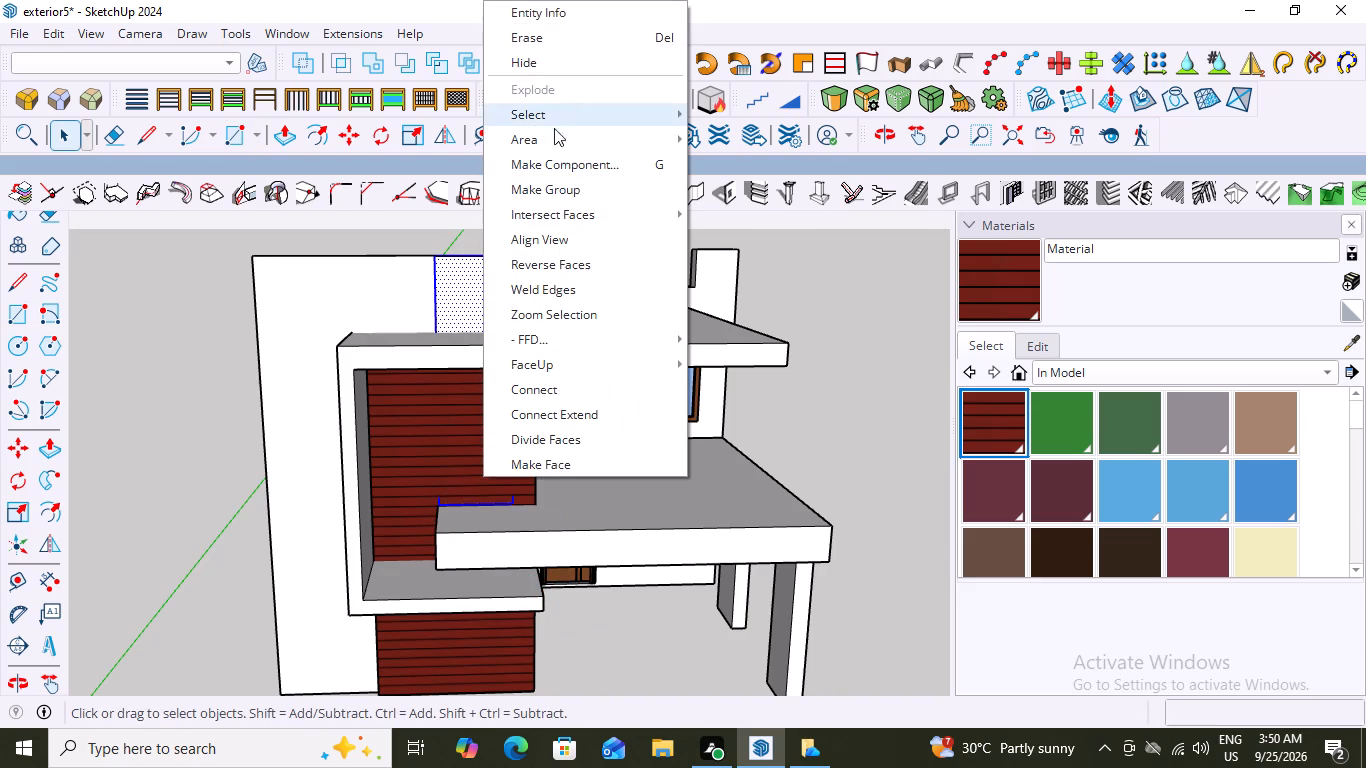
{"action": "left_click", "coordinate": [545, 186]}
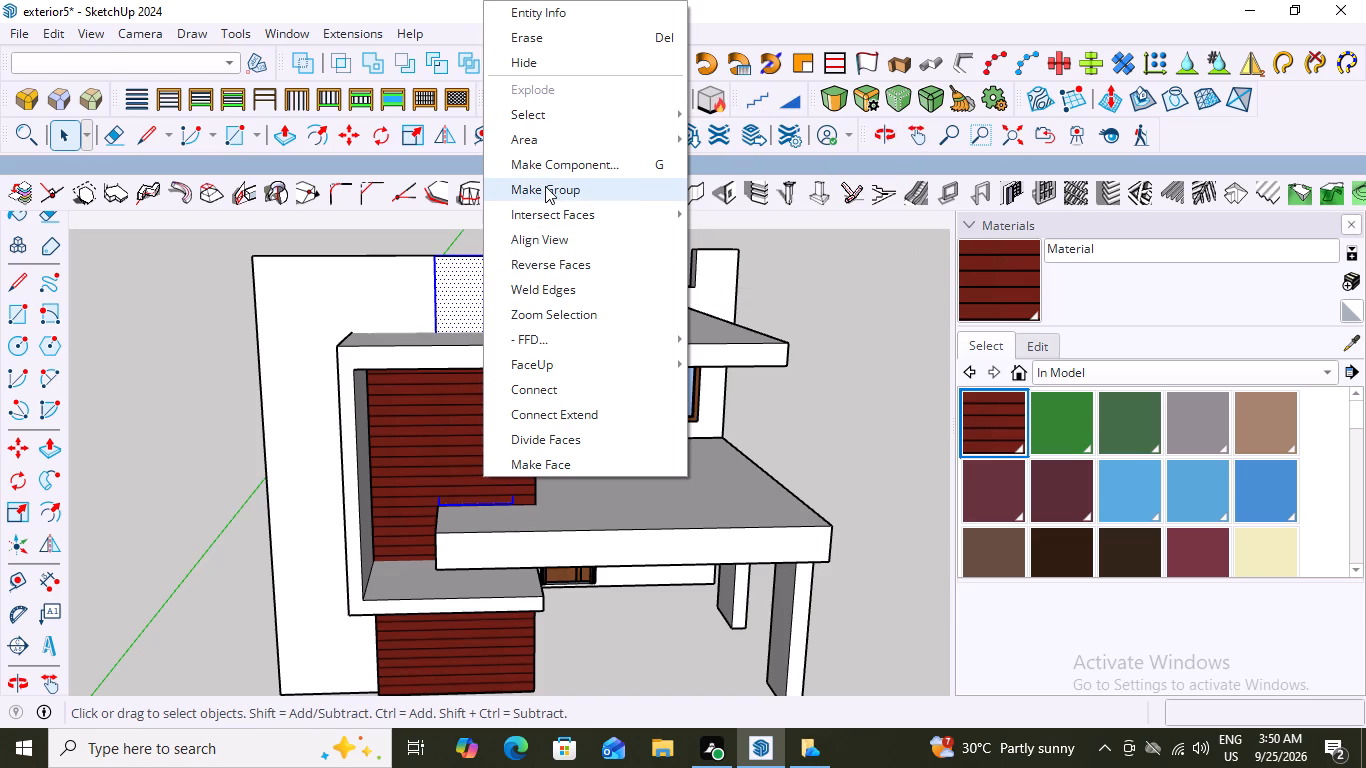
Push/Pull the grouped rectangle's face outward about 4 7/16" to form a vertical strip, and close the group.
{"action": "left_click", "coordinate": [483, 285]}
{"action": "left_click", "coordinate": [483, 285]}
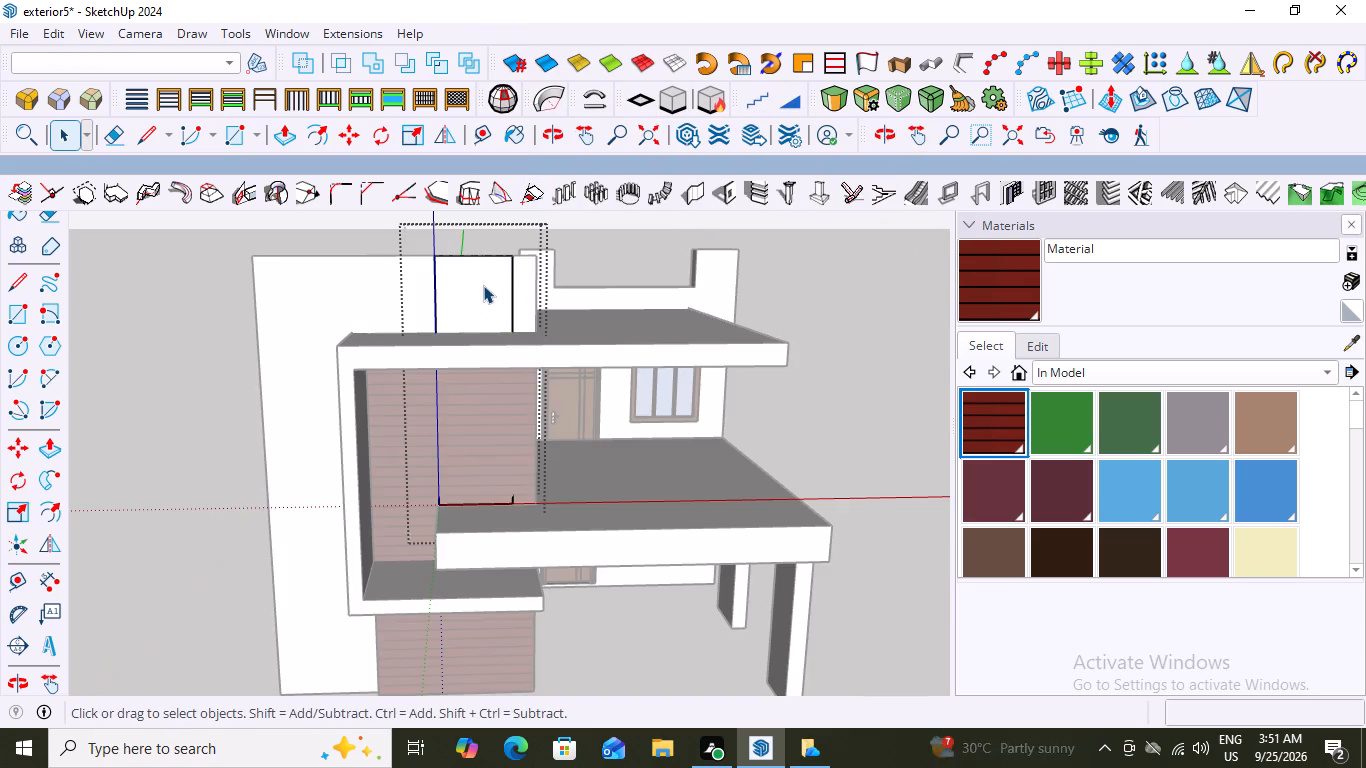
{"action": "left_click", "coordinate": [483, 285]}
{"action": "key", "text": "p"}
{"action": "left_click", "coordinate": [483, 285]}
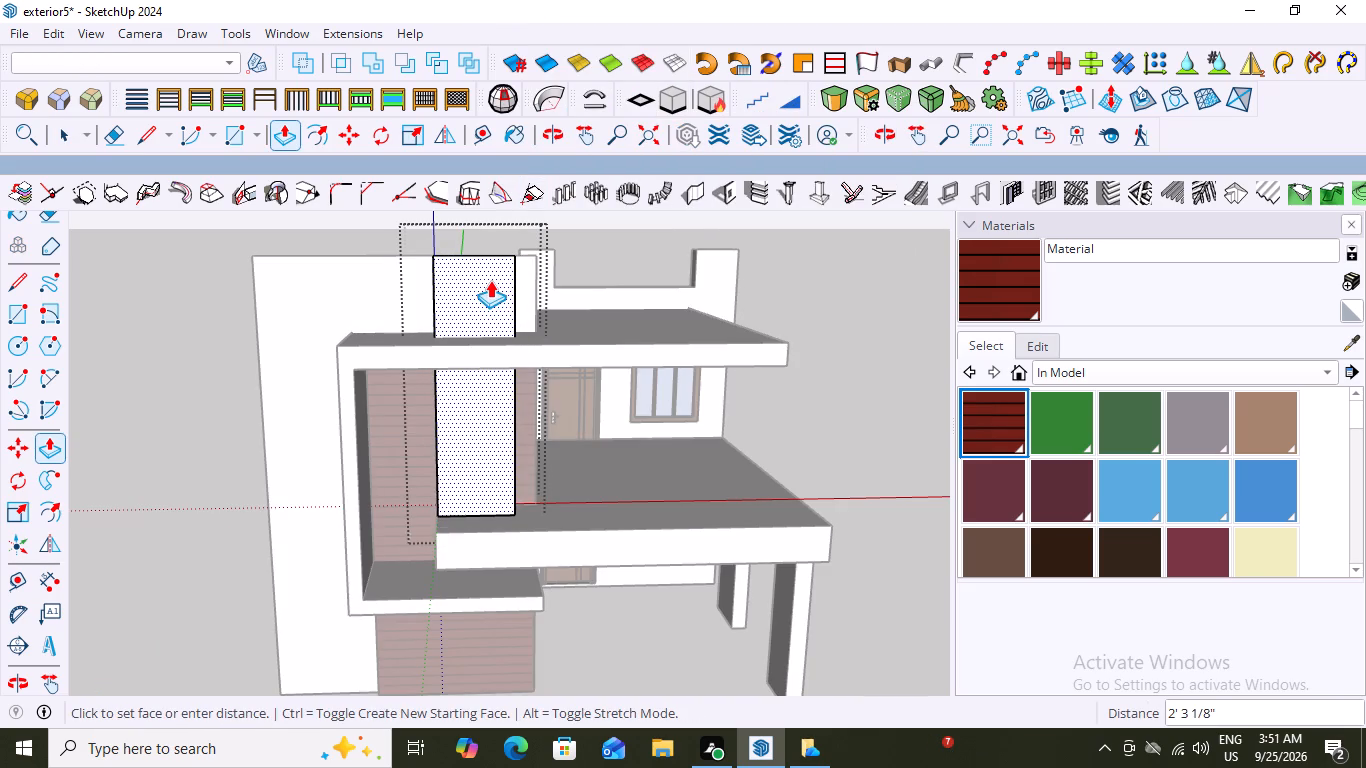
{"action": "middle_click_drag", "start_coordinate": [490, 280], "coordinate": [400, 319]}
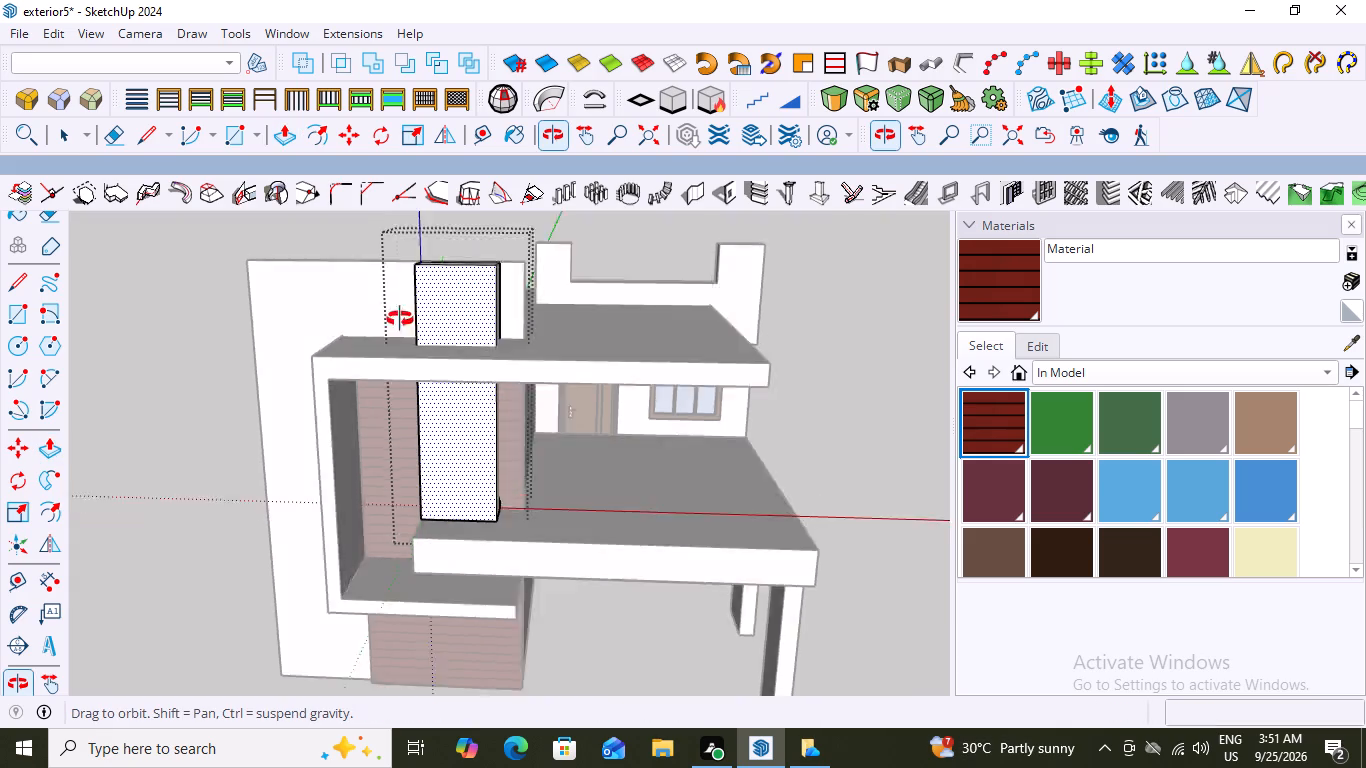
{"action": "middle_click_drag", "start_coordinate": [400, 319], "coordinate": [277, 327]}
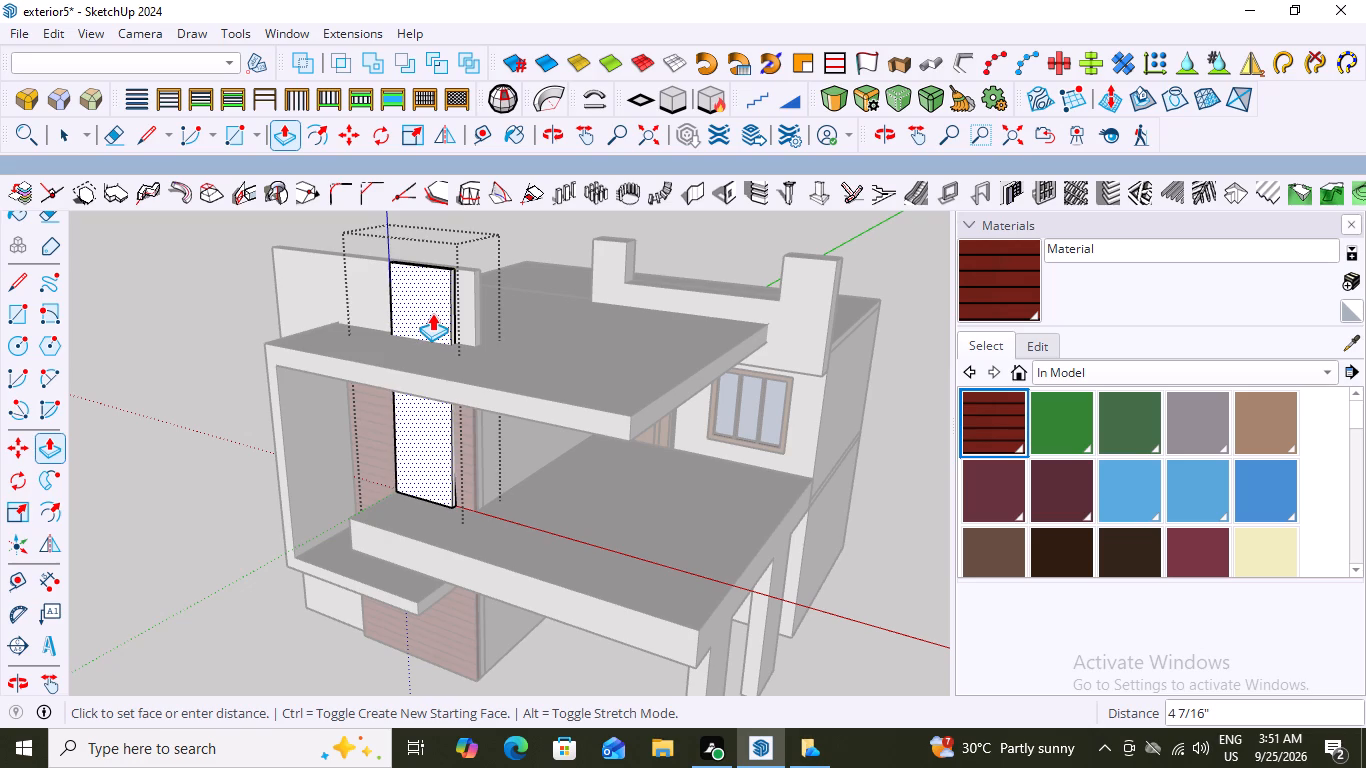
{"action": "left_click", "coordinate": [432, 313]}
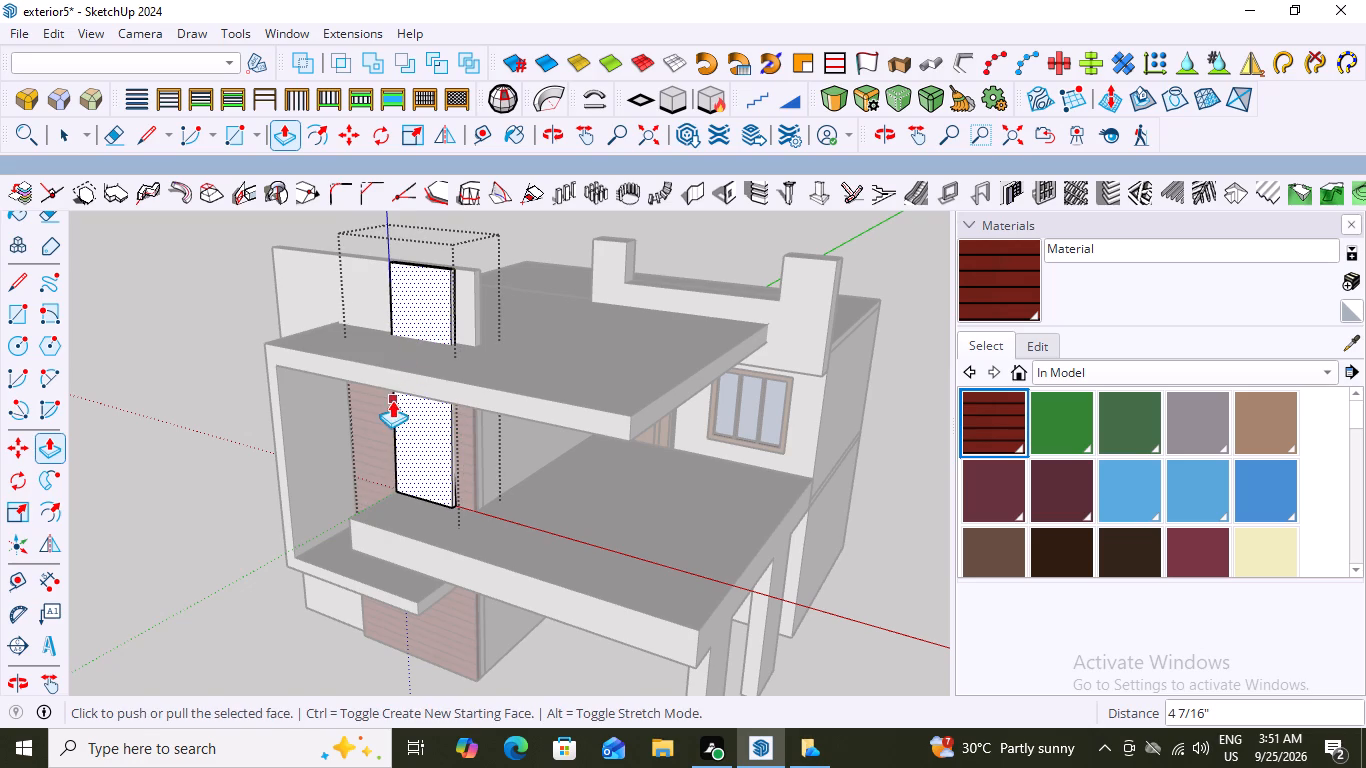
{"action": "key", "text": "space"}
{"action": "left_click", "coordinate": [236, 228]}
Examine the white vertical strip against the red panel, C-shaped frame and whole front elevation from several angles.
{"action": "middle_click_drag", "start_coordinate": [351, 327], "coordinate": [830, 320]}
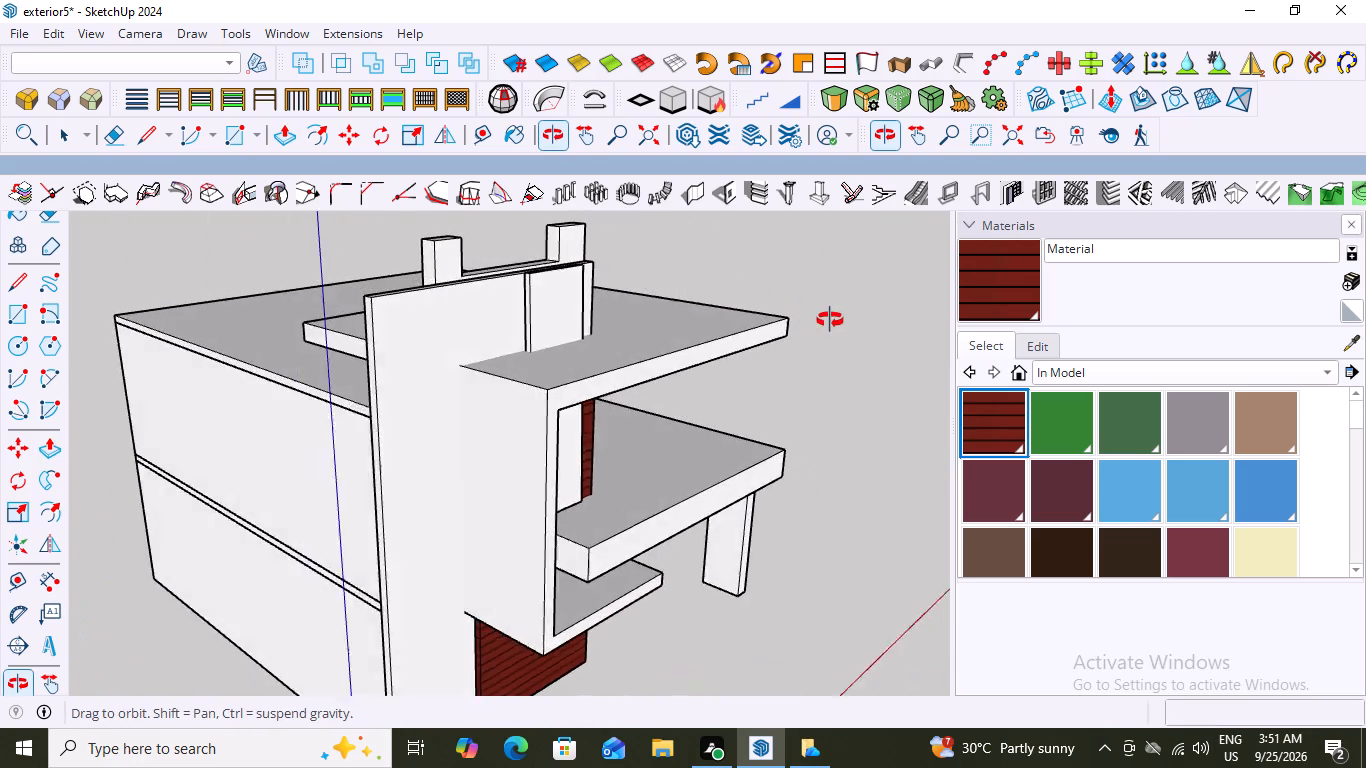
{"action": "middle_click_drag", "start_coordinate": [830, 320], "coordinate": [575, 269]}
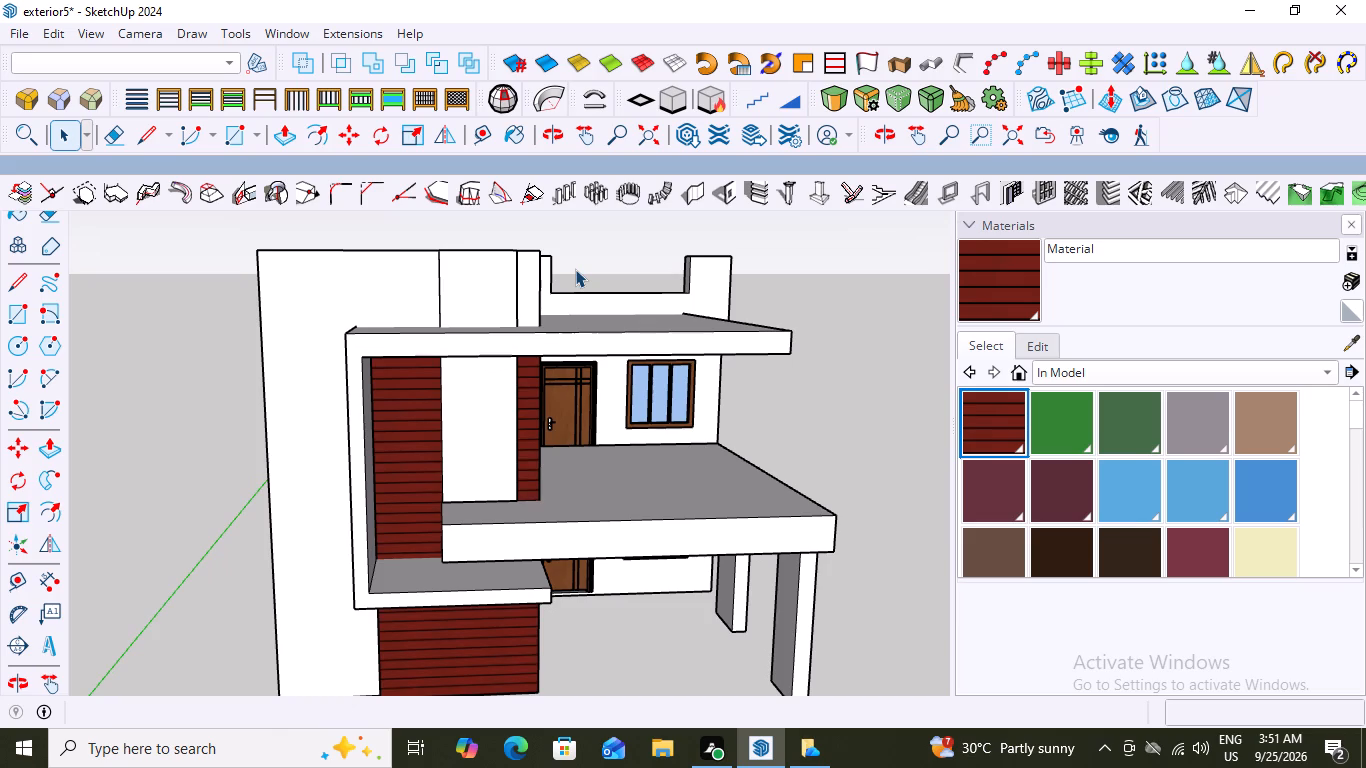
{"action": "scroll", "coordinate": [575, 269], "scroll_direction": "down", "scroll_amount": 4}
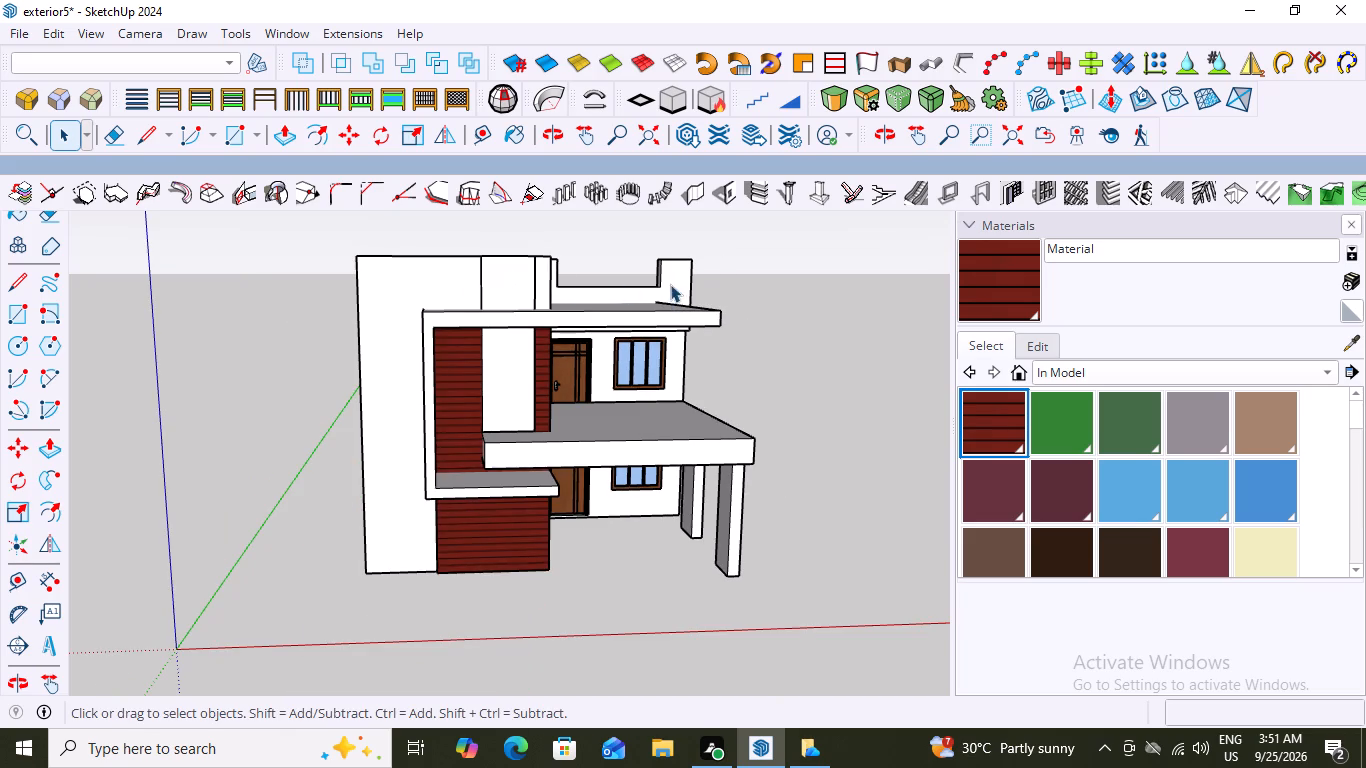
{"action": "scroll", "coordinate": [544, 317], "scroll_direction": "down", "scroll_amount": 3}
{"action": "middle_click_drag", "start_coordinate": [570, 339], "coordinate": [367, 307]}
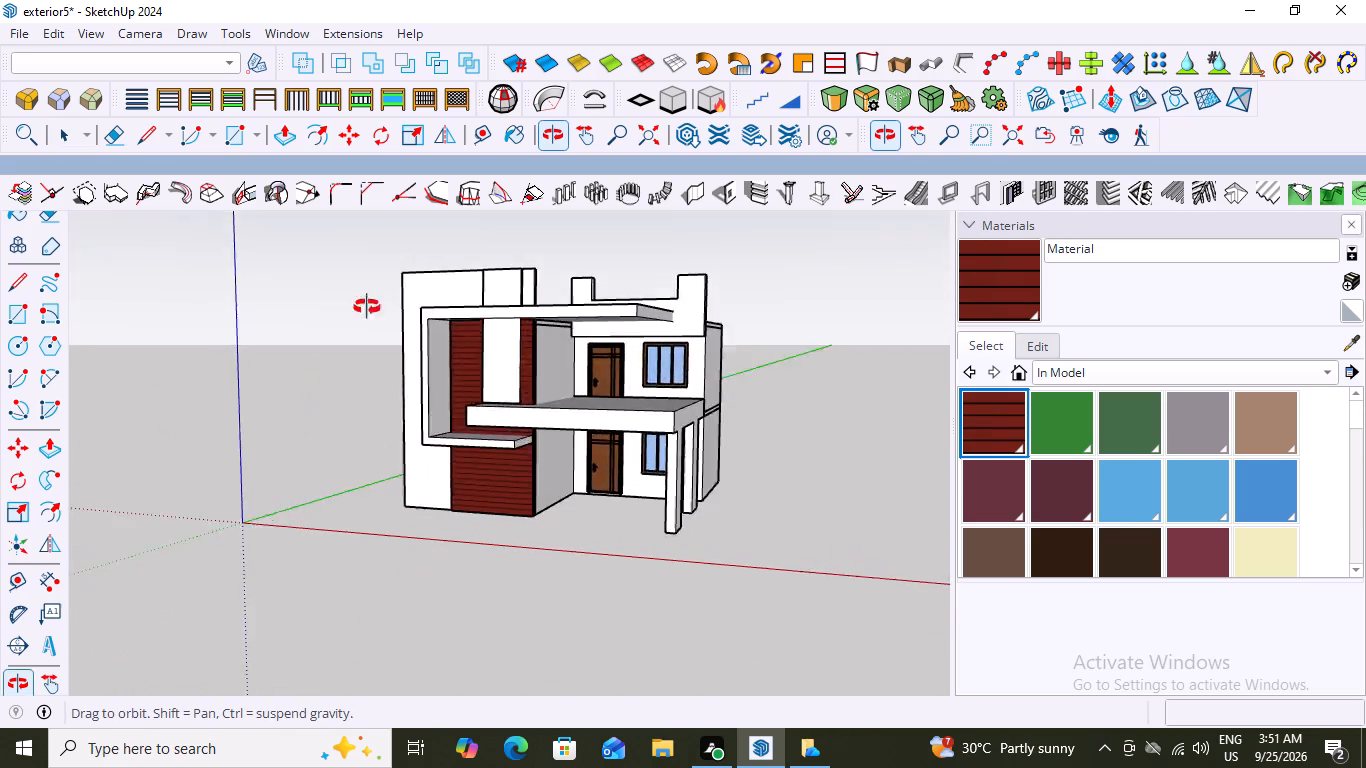
{"action": "middle_click_drag", "start_coordinate": [367, 307], "coordinate": [505, 348]}
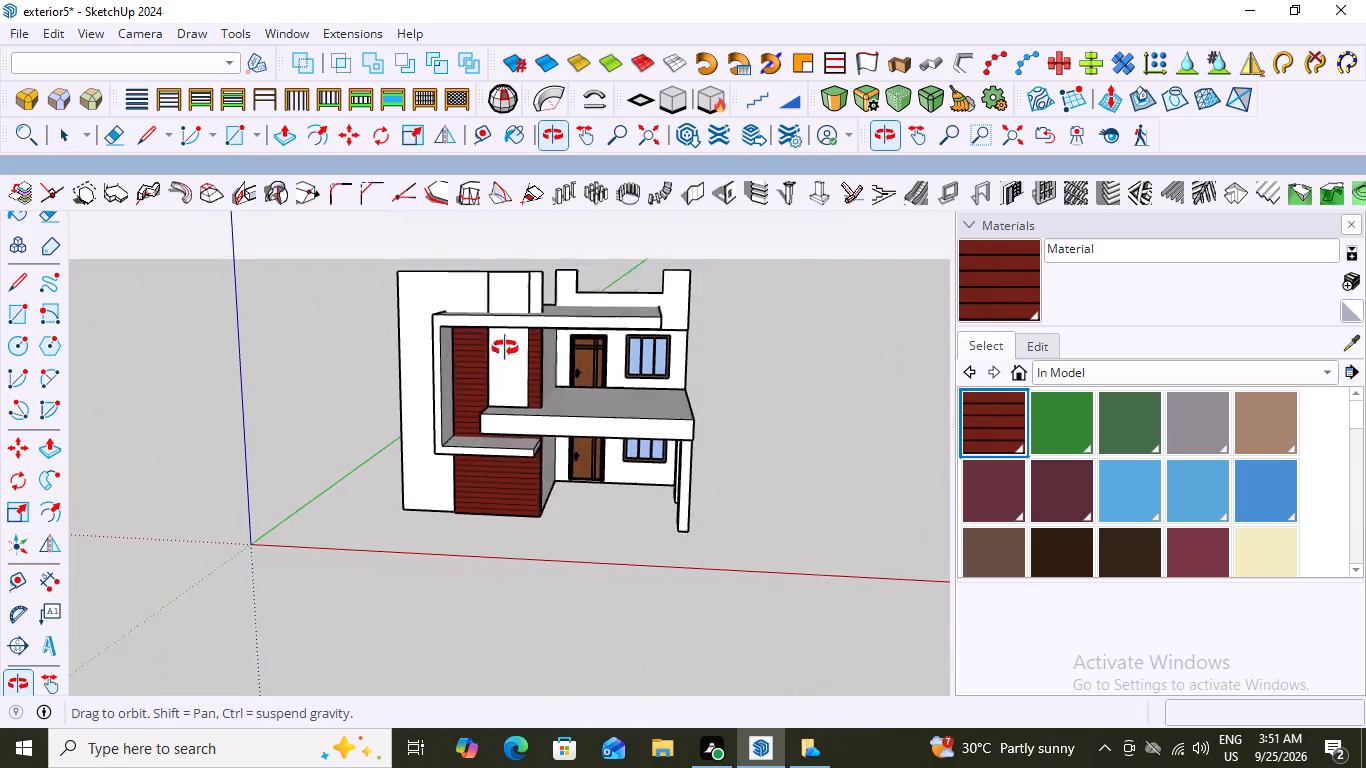
{"action": "middle_click_drag", "start_coordinate": [505, 348], "coordinate": [540, 334]}
{"action": "scroll", "coordinate": [540, 334], "scroll_direction": "up", "scroll_amount": 2}
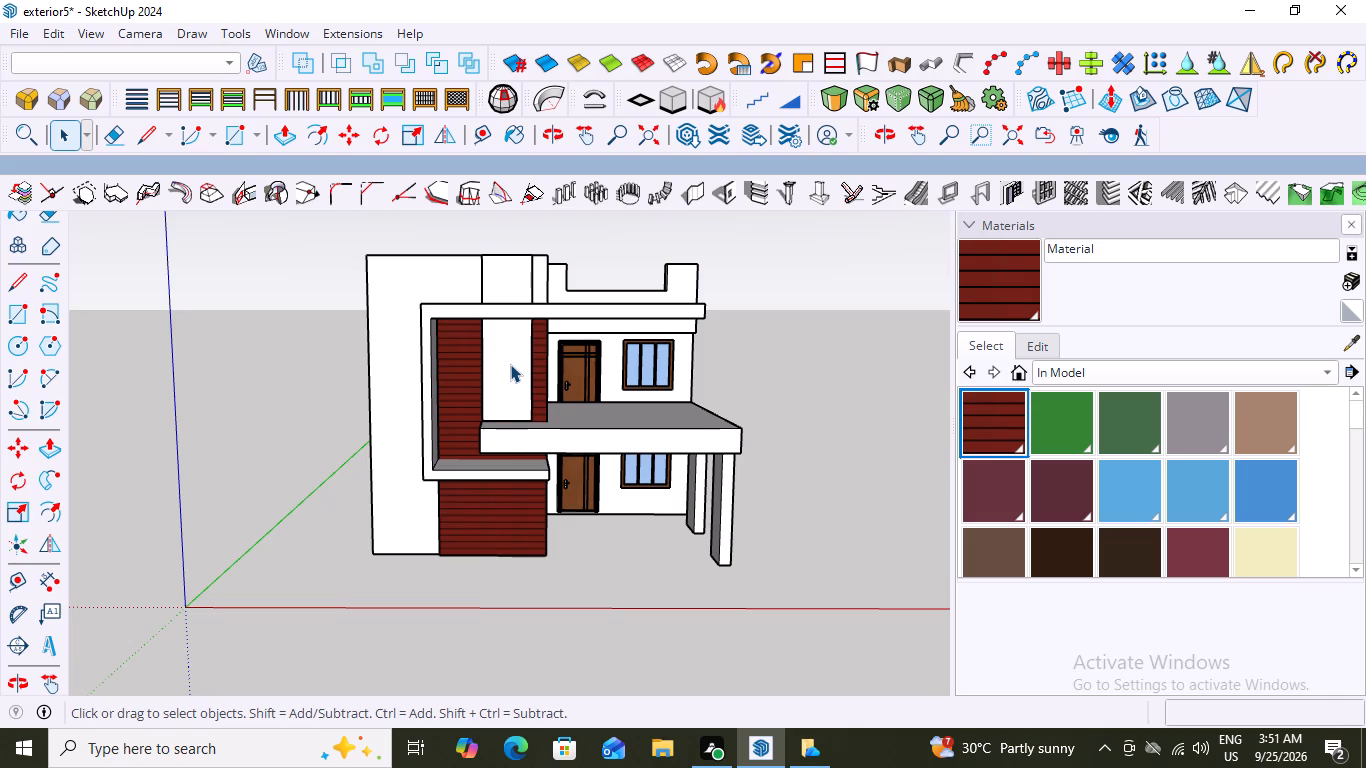
{"action": "scroll", "coordinate": [510, 364], "scroll_direction": "down", "scroll_amount": 1}
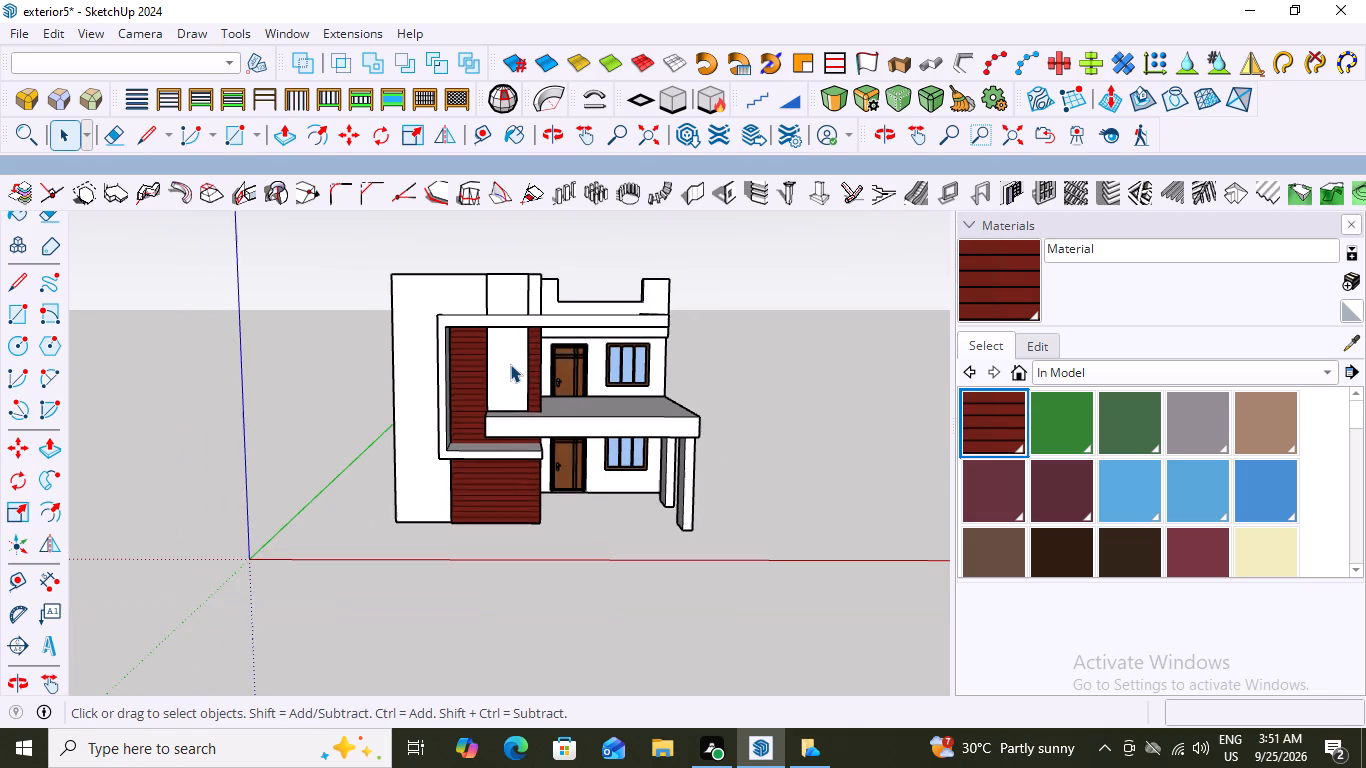
{"action": "scroll", "coordinate": [510, 364], "scroll_direction": "down", "scroll_amount": 1}
{"action": "middle_click_drag", "start_coordinate": [560, 317], "coordinate": [557, 292]}
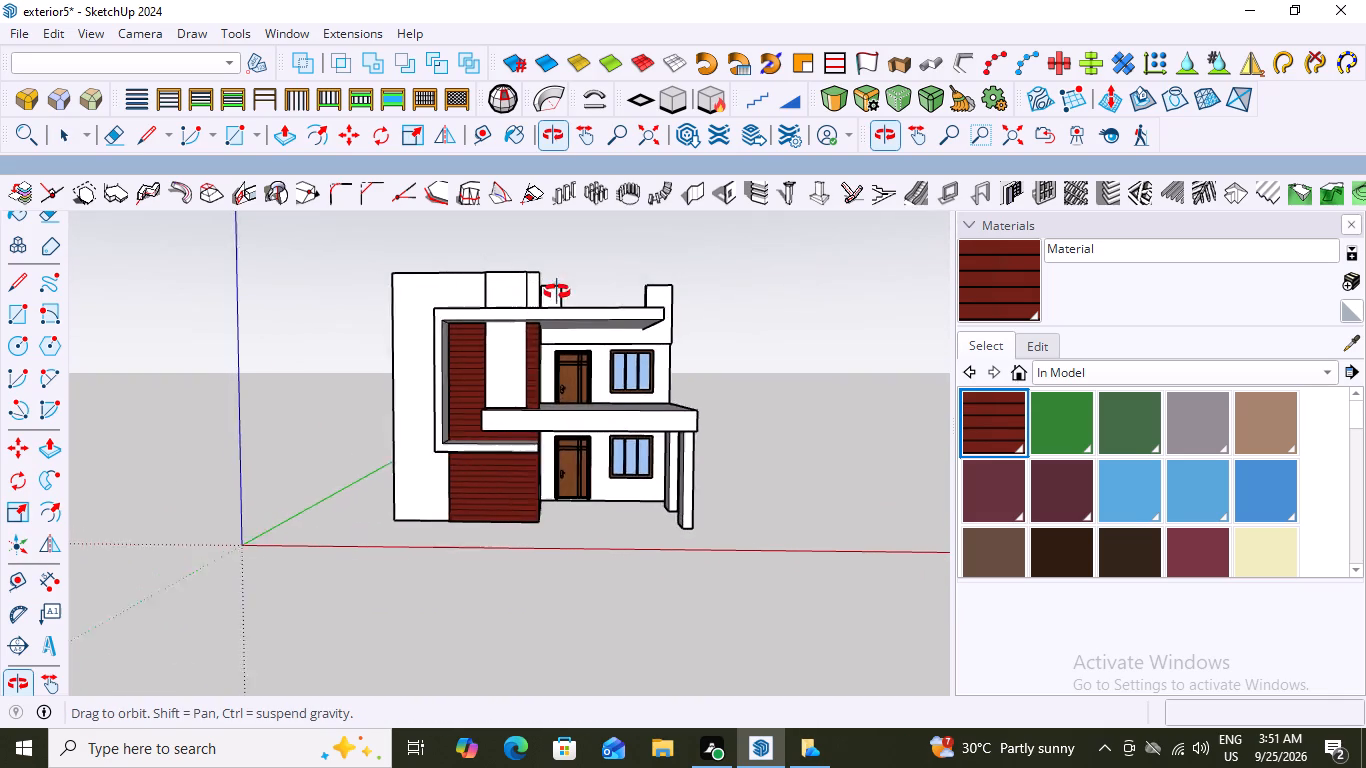
{"action": "middle_click_drag", "start_coordinate": [557, 292], "coordinate": [576, 286]}
{"action": "scroll", "coordinate": [522, 399], "scroll_direction": "up", "scroll_amount": 6}
{"action": "middle_click_drag", "start_coordinate": [526, 398], "coordinate": [543, 451]}
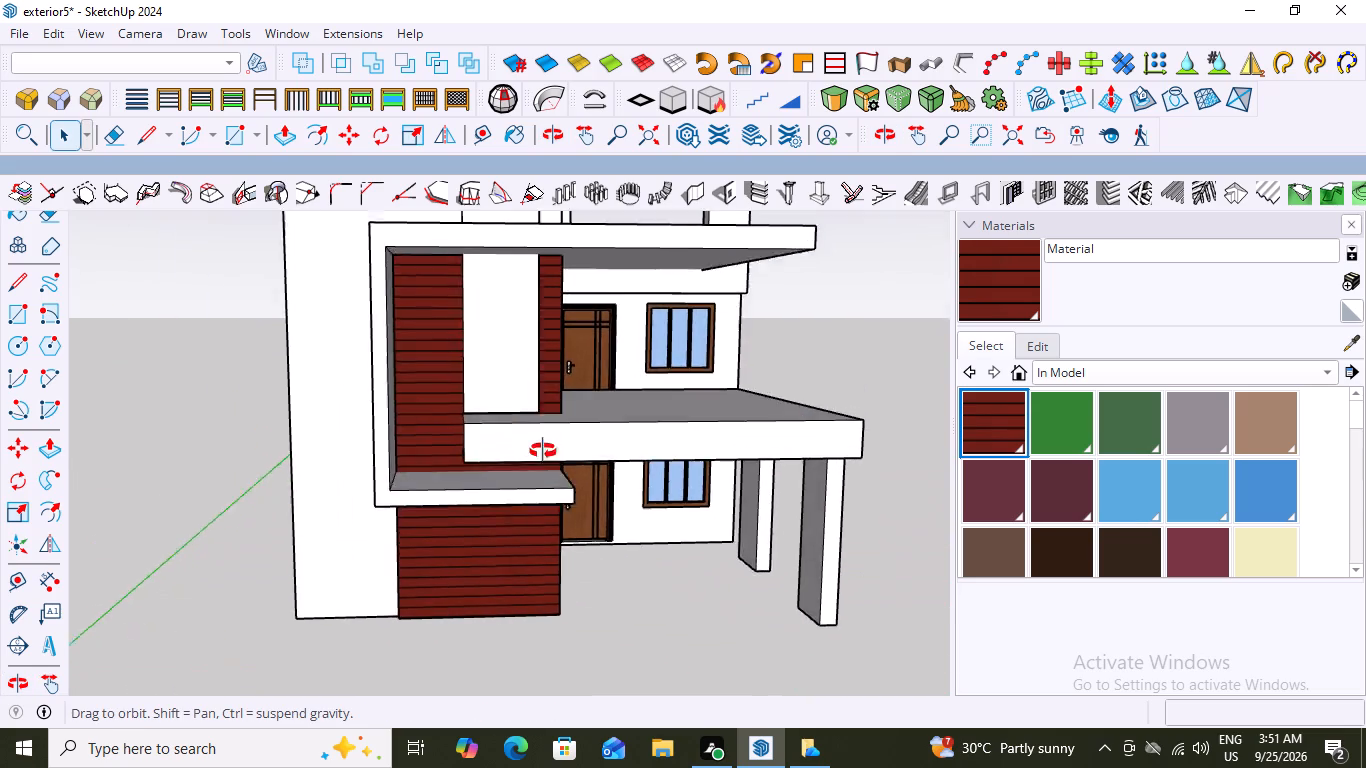
{"action": "middle_click_drag", "start_coordinate": [543, 451], "coordinate": [515, 354]}
{"action": "scroll", "coordinate": [515, 354], "scroll_direction": "down", "scroll_amount": 4}
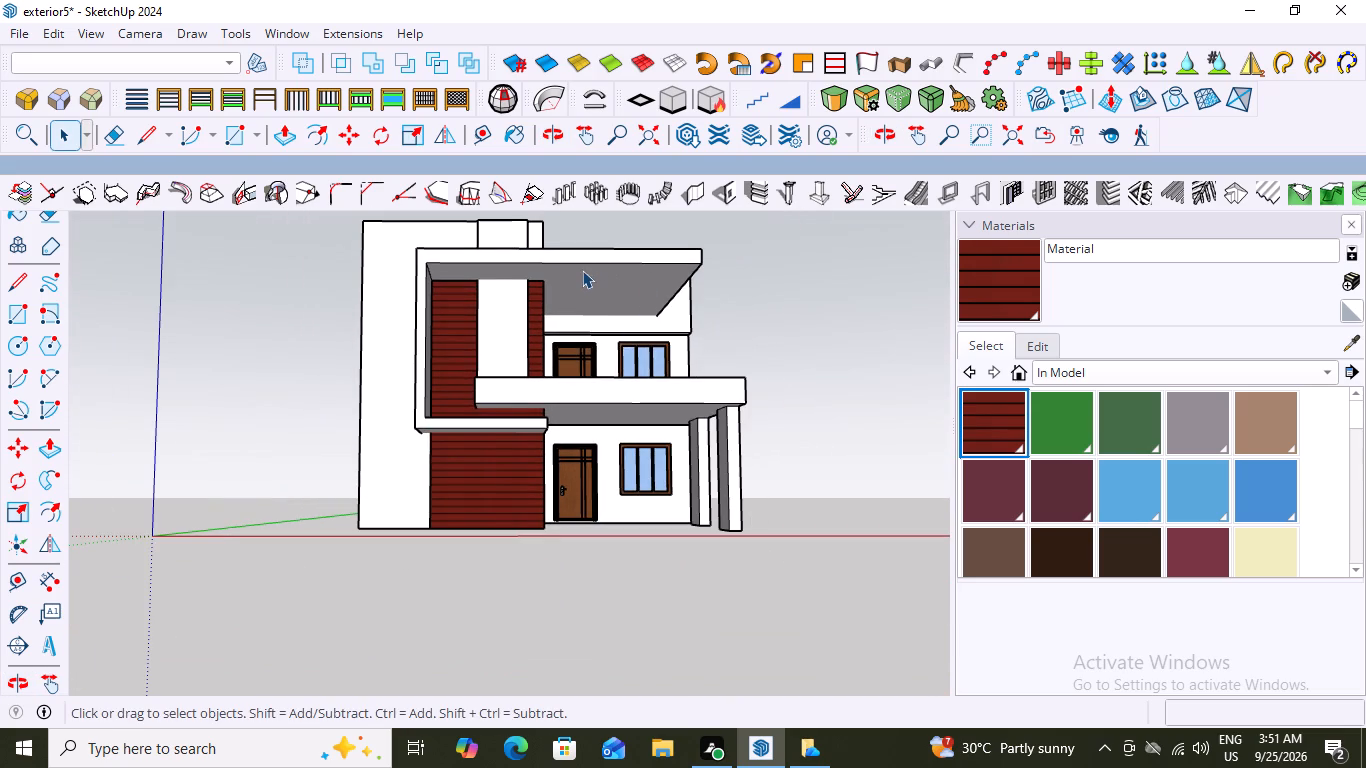
{"action": "middle_click_drag", "start_coordinate": [600, 298], "coordinate": [606, 323]}
{"action": "scroll", "coordinate": [481, 341], "scroll_direction": "up", "scroll_amount": 2}
{"action": "scroll", "coordinate": [481, 341], "scroll_direction": "down", "scroll_amount": 1}
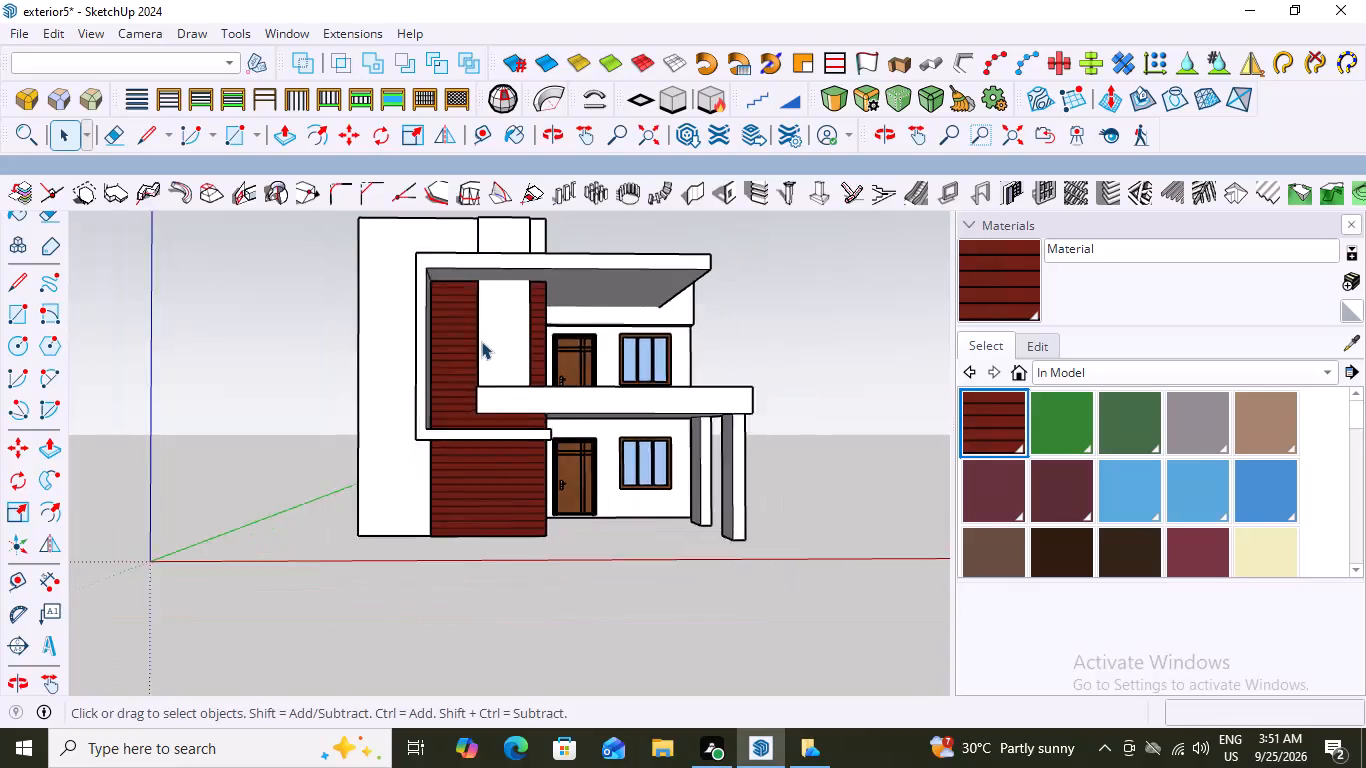
{"action": "scroll", "coordinate": [481, 341], "scroll_direction": "down", "scroll_amount": 5}
{"action": "middle_click_drag", "start_coordinate": [534, 309], "coordinate": [535, 346]}
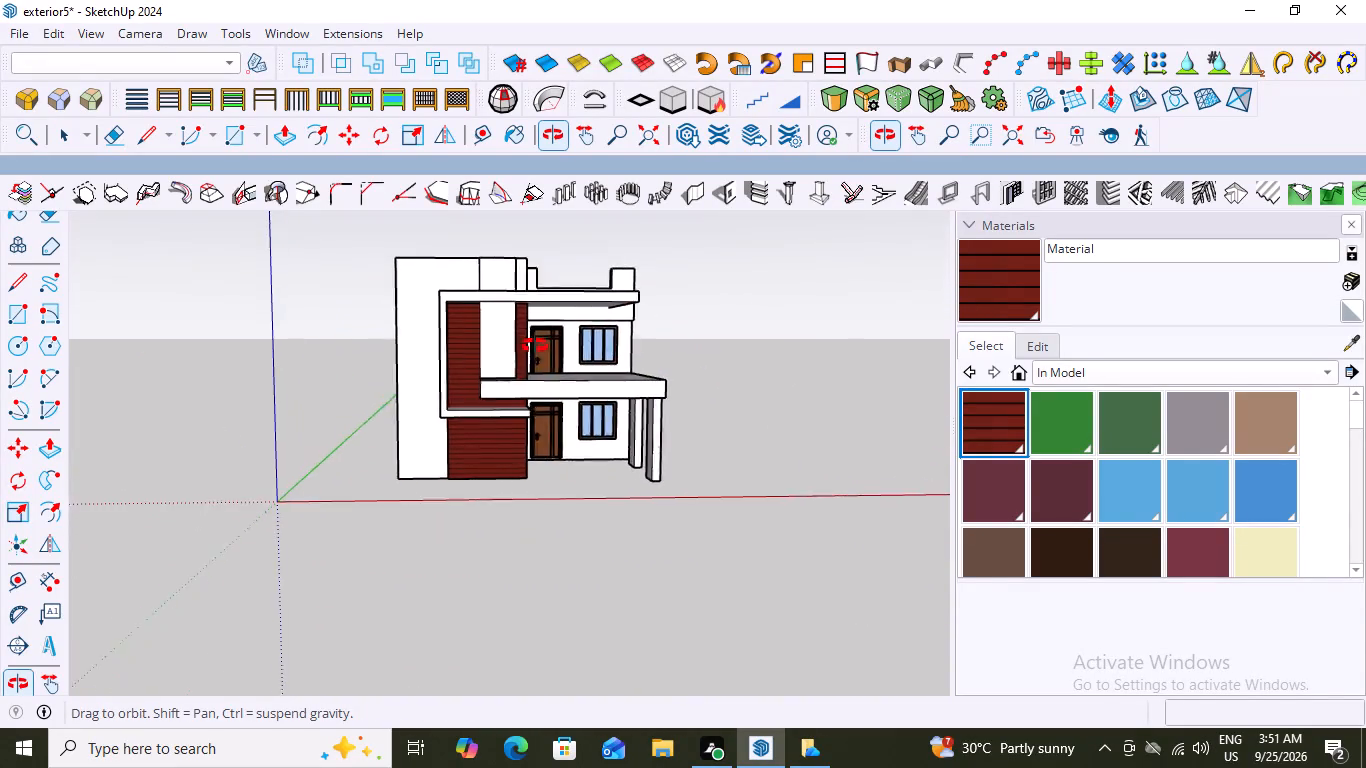
{"action": "middle_click_drag", "start_coordinate": [535, 346], "coordinate": [585, 354]}
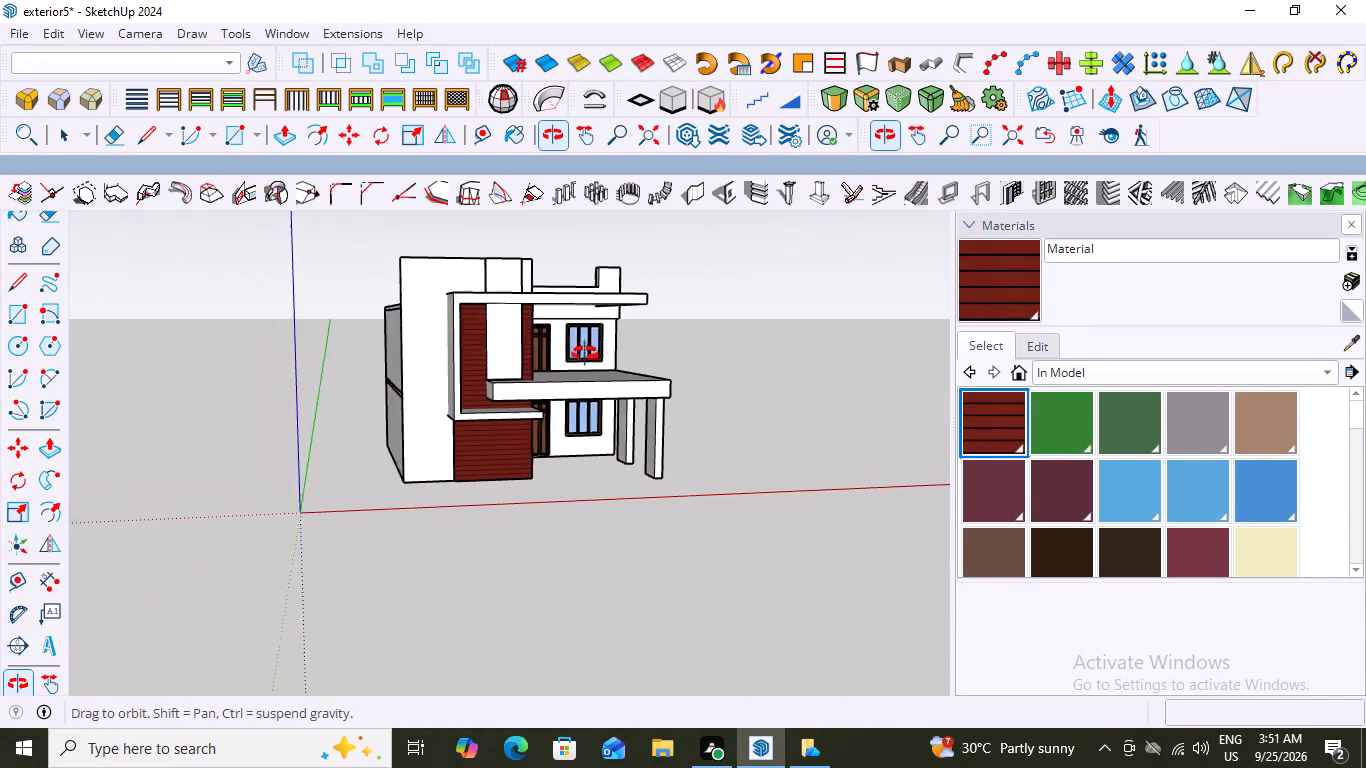
{"action": "middle_click_drag", "start_coordinate": [585, 354], "coordinate": [583, 354]}
{"action": "scroll", "coordinate": [531, 325], "scroll_direction": "up", "scroll_amount": 2}
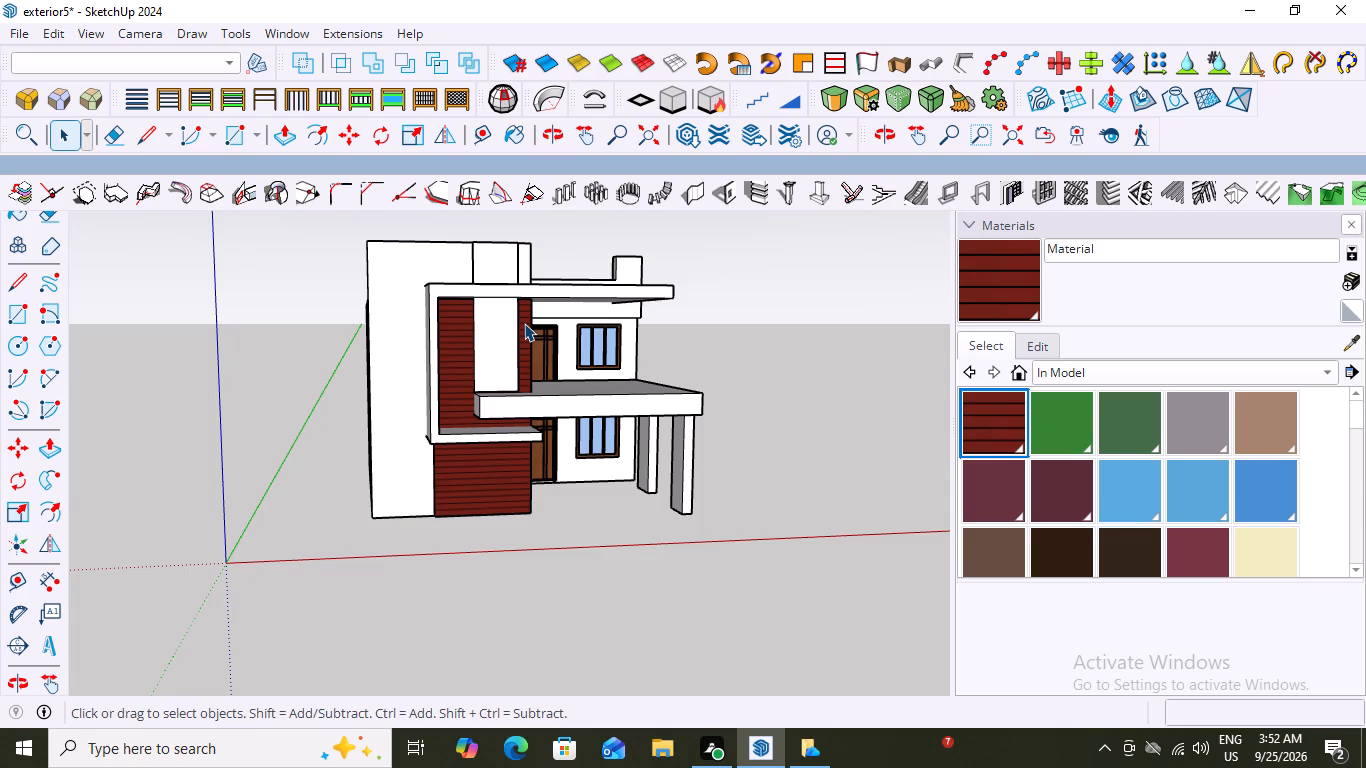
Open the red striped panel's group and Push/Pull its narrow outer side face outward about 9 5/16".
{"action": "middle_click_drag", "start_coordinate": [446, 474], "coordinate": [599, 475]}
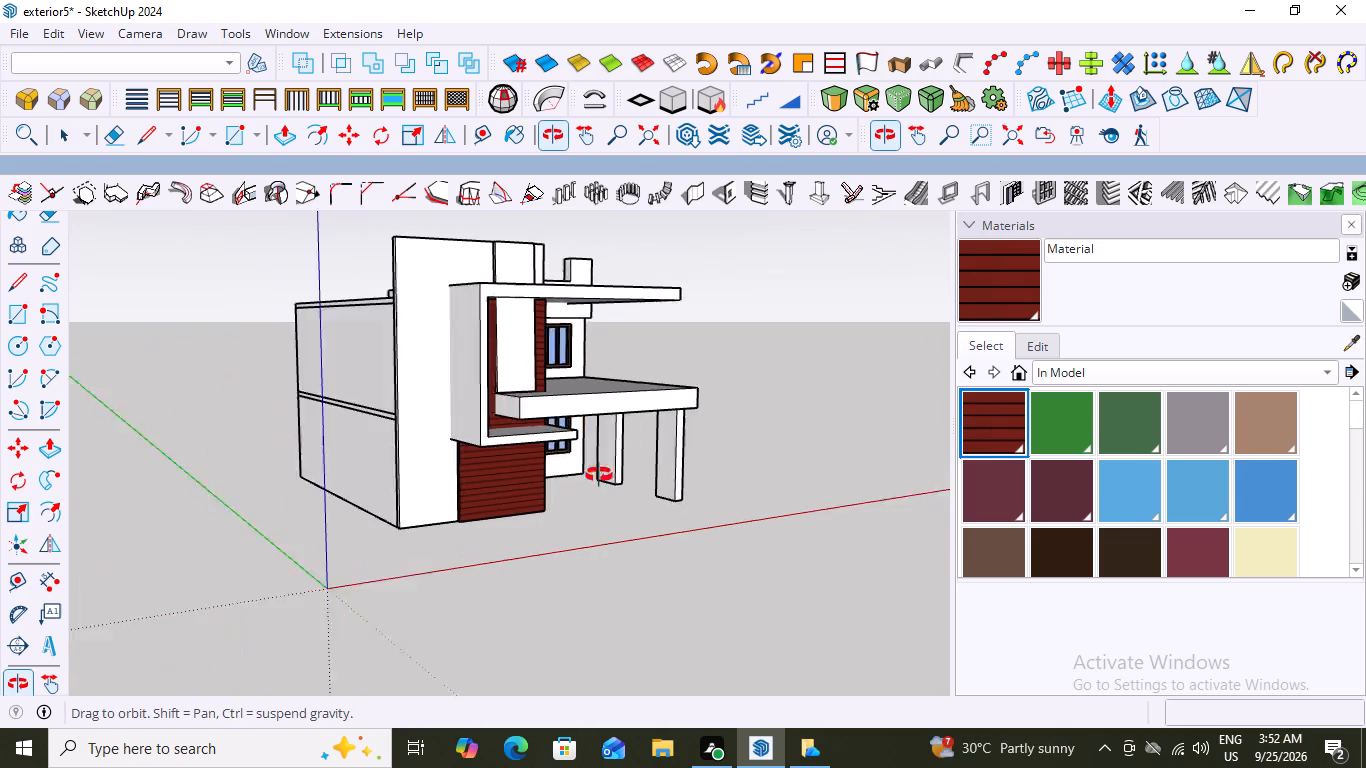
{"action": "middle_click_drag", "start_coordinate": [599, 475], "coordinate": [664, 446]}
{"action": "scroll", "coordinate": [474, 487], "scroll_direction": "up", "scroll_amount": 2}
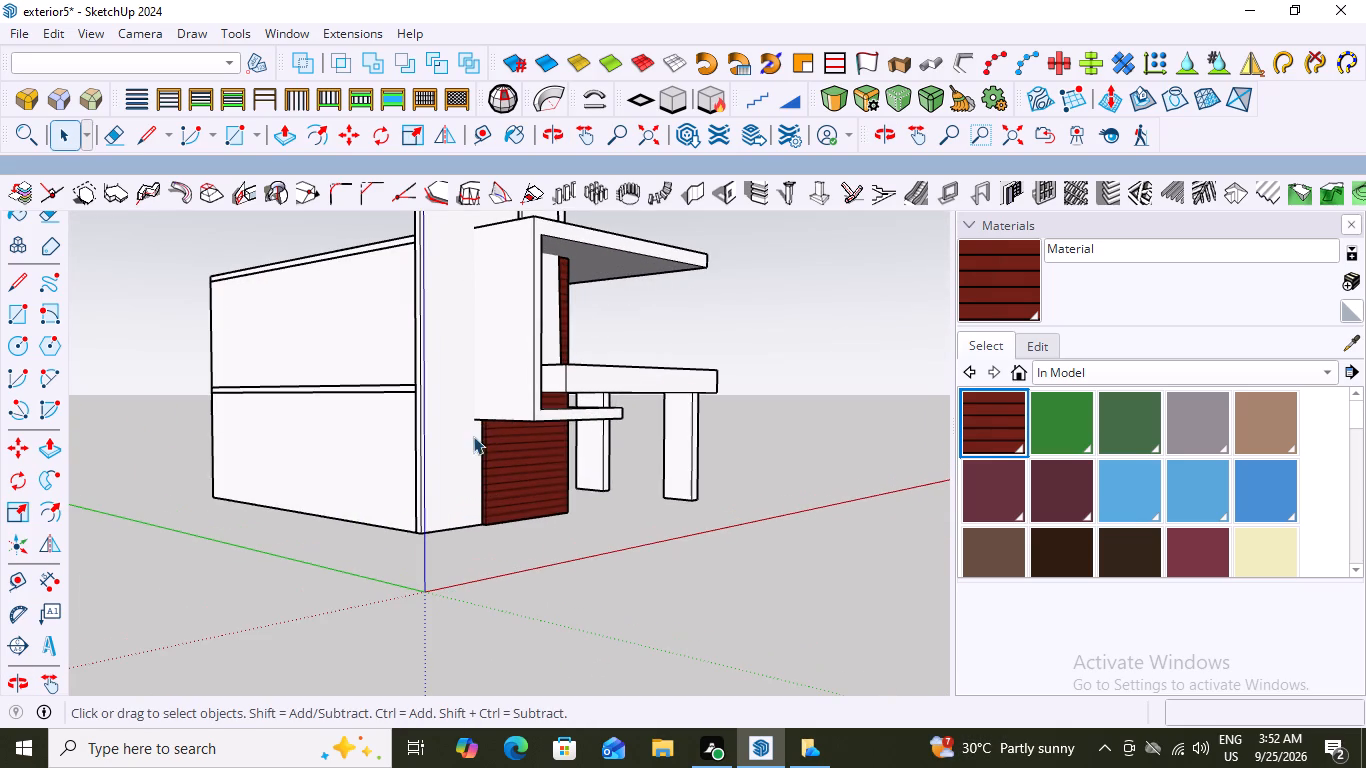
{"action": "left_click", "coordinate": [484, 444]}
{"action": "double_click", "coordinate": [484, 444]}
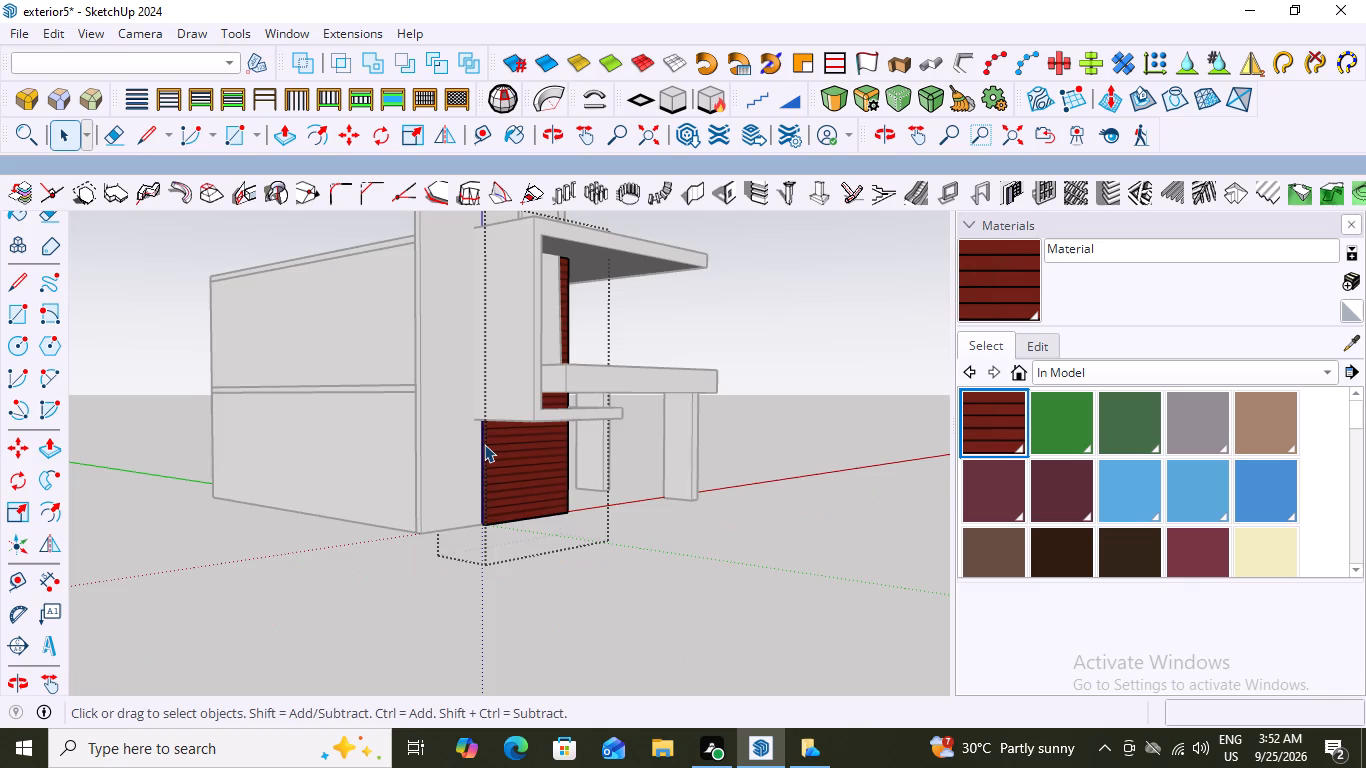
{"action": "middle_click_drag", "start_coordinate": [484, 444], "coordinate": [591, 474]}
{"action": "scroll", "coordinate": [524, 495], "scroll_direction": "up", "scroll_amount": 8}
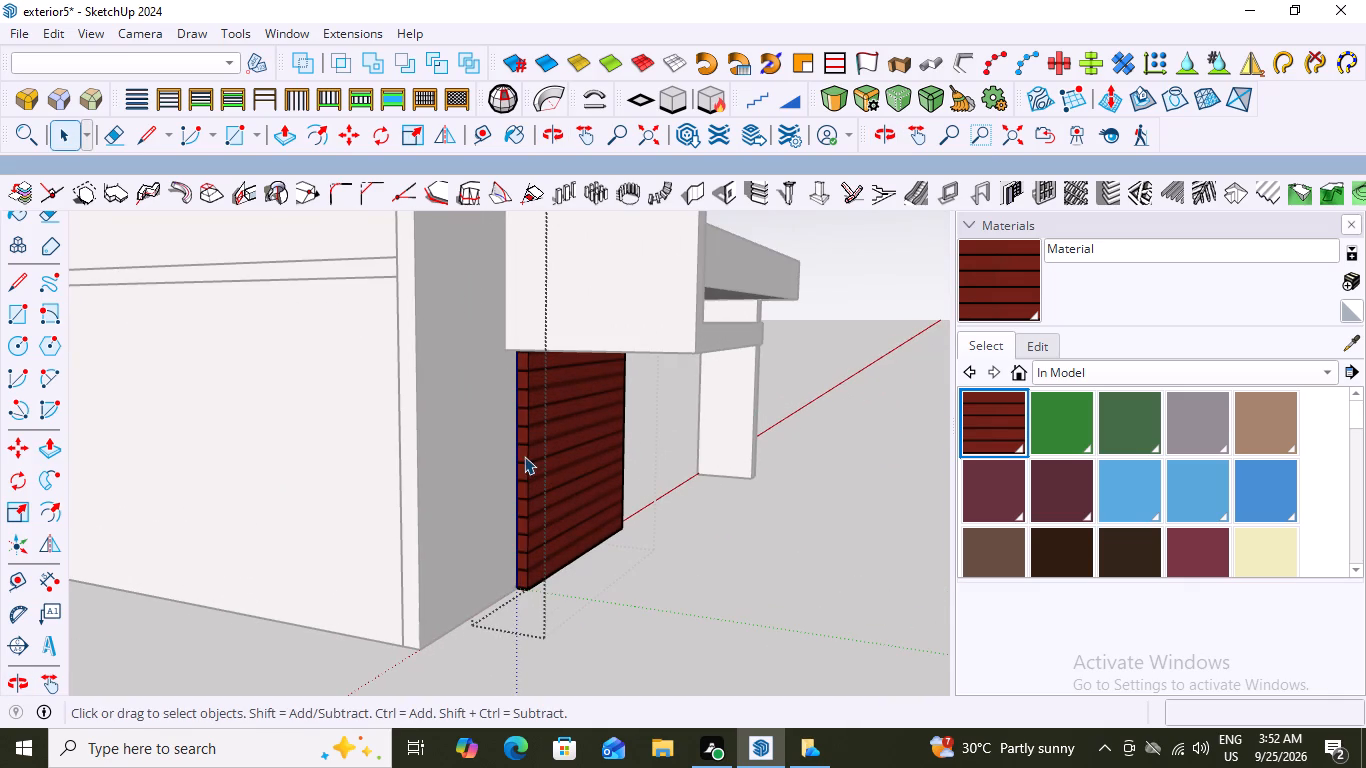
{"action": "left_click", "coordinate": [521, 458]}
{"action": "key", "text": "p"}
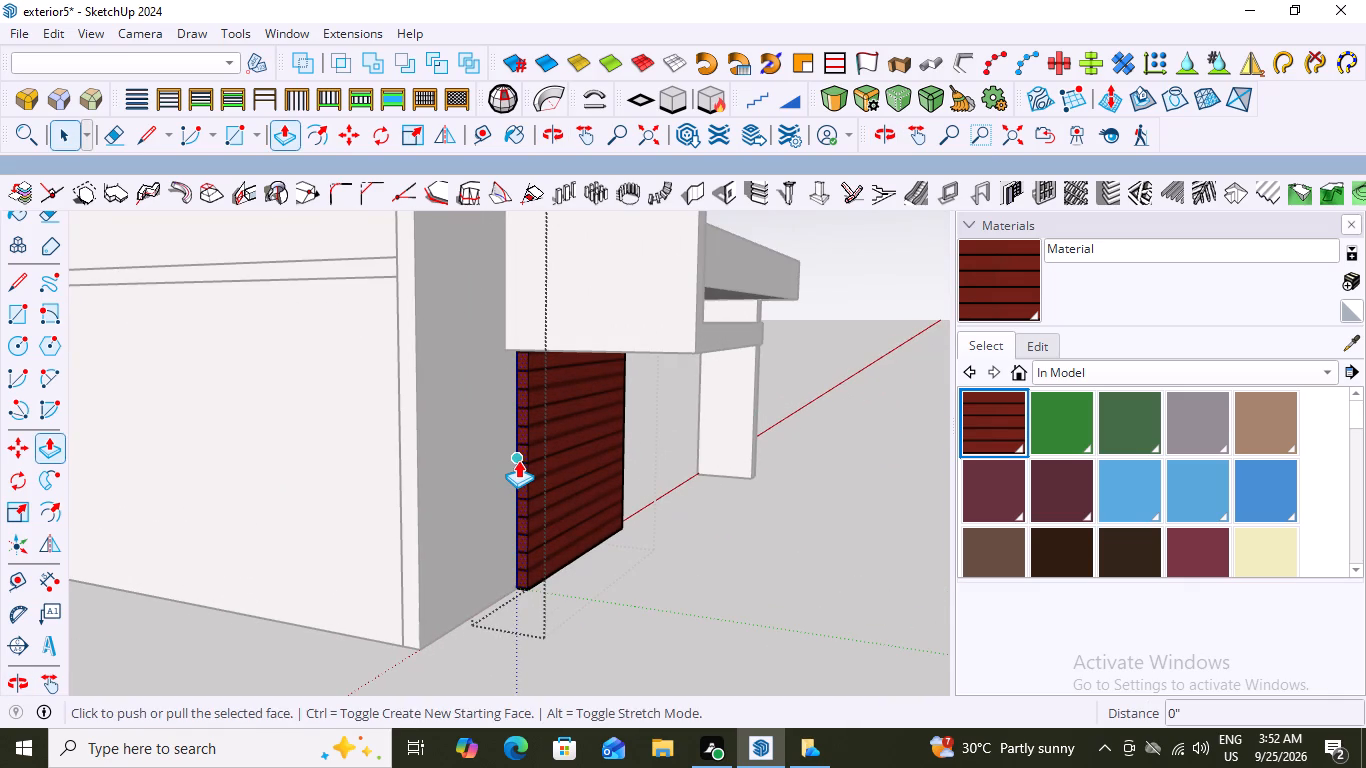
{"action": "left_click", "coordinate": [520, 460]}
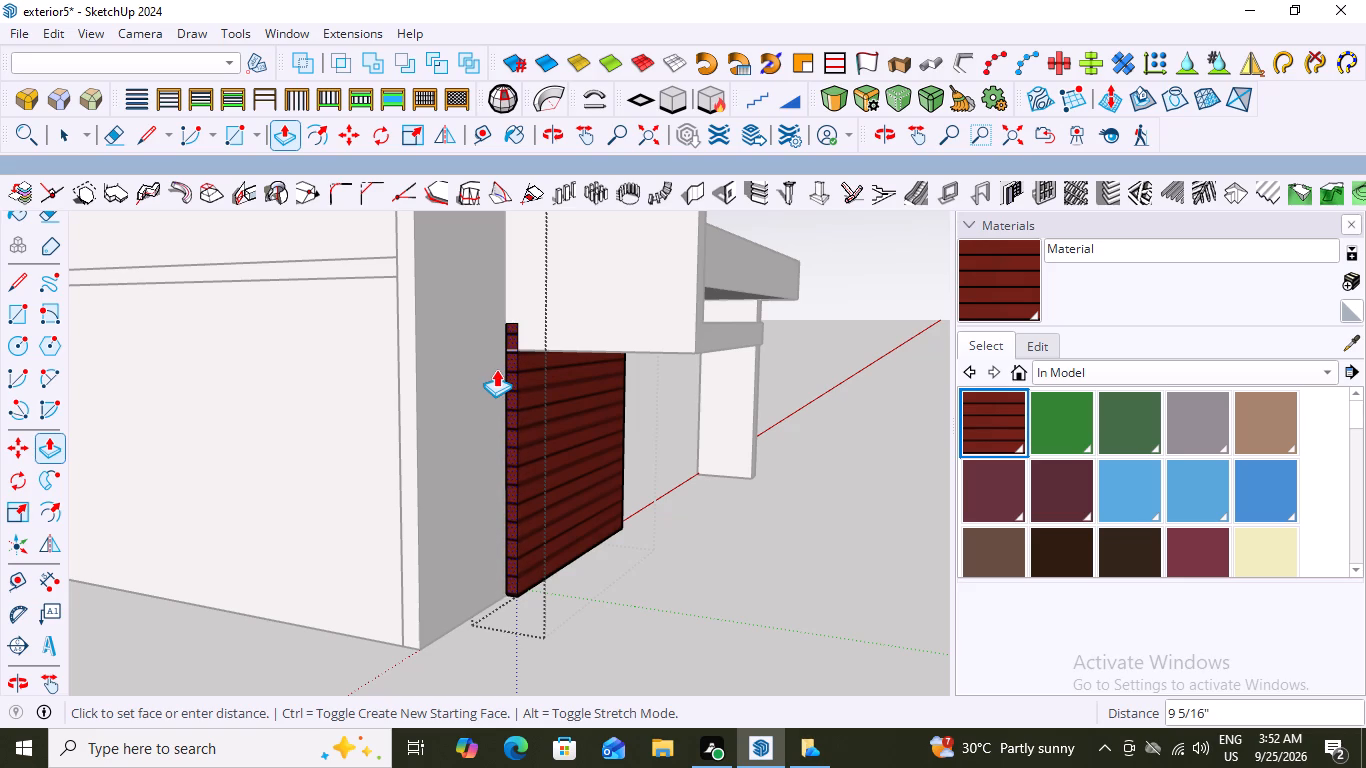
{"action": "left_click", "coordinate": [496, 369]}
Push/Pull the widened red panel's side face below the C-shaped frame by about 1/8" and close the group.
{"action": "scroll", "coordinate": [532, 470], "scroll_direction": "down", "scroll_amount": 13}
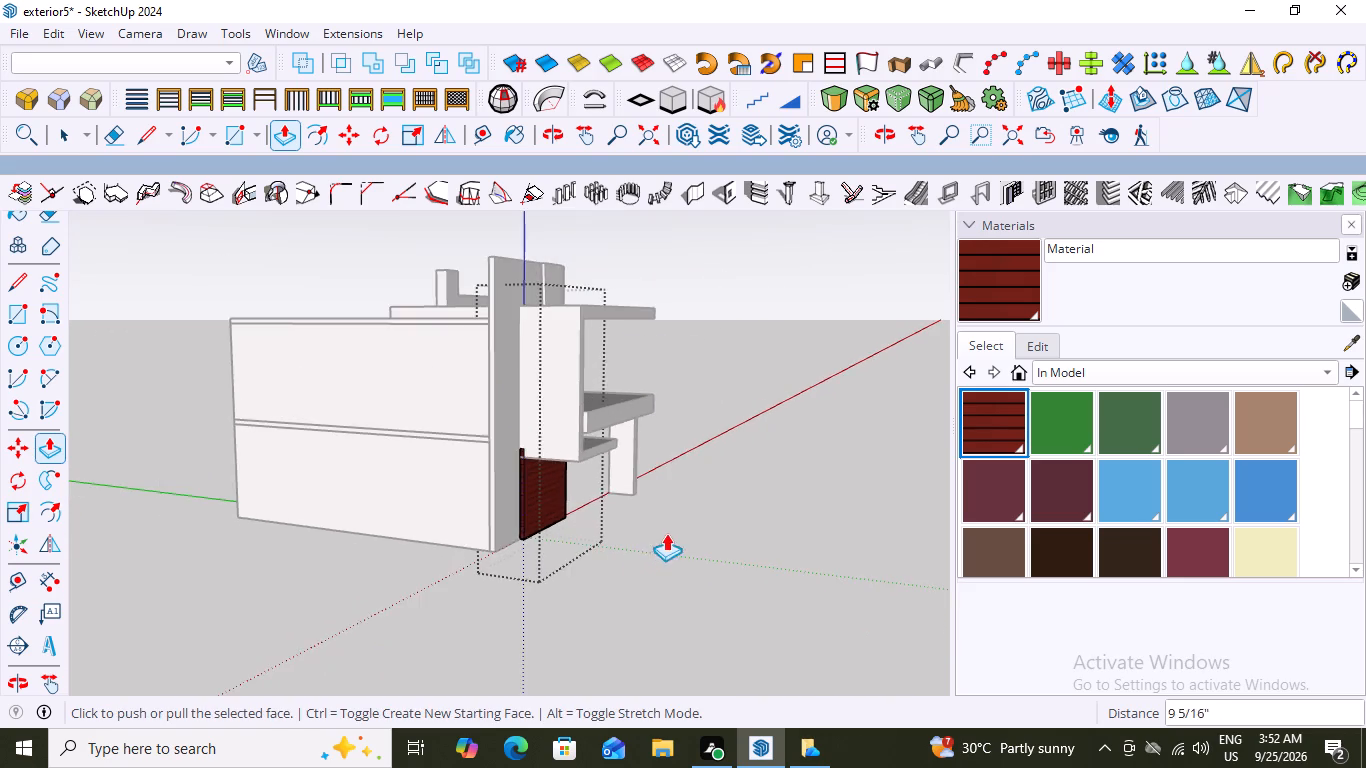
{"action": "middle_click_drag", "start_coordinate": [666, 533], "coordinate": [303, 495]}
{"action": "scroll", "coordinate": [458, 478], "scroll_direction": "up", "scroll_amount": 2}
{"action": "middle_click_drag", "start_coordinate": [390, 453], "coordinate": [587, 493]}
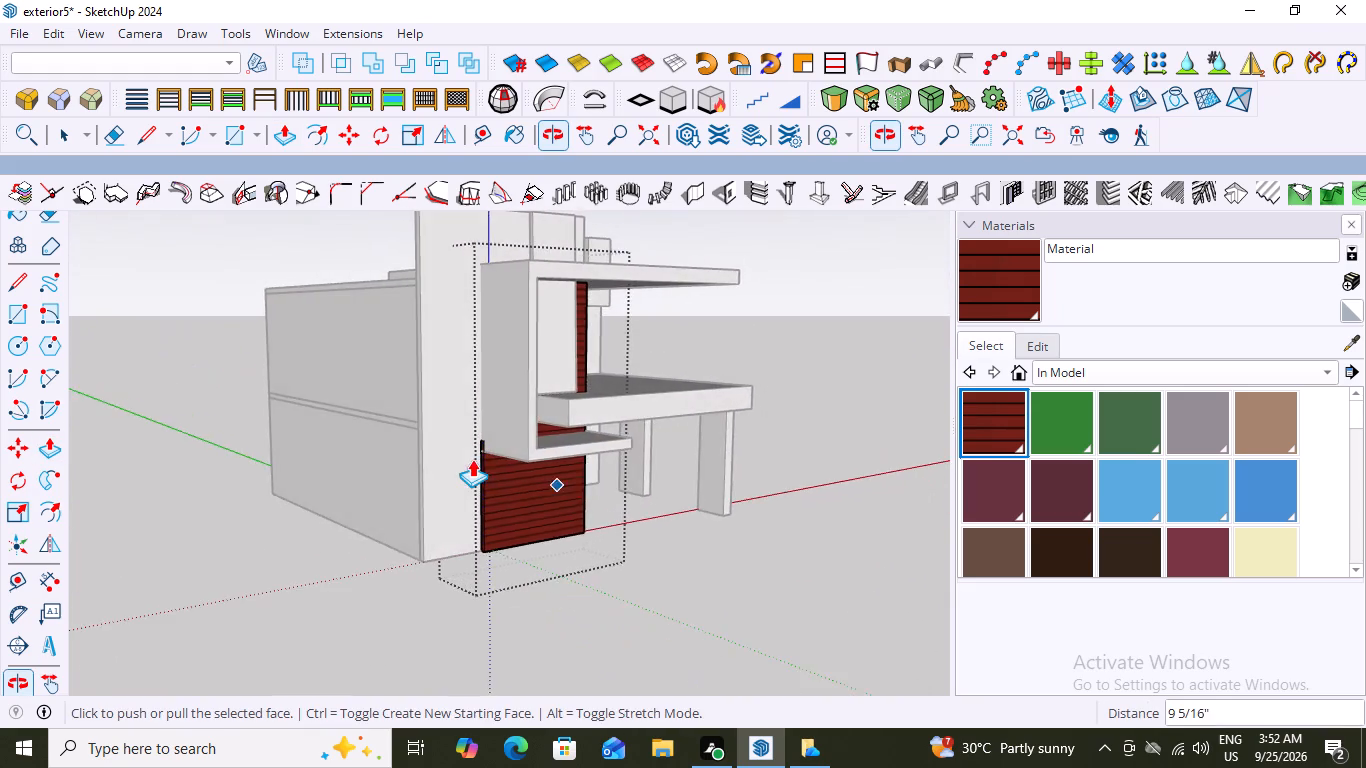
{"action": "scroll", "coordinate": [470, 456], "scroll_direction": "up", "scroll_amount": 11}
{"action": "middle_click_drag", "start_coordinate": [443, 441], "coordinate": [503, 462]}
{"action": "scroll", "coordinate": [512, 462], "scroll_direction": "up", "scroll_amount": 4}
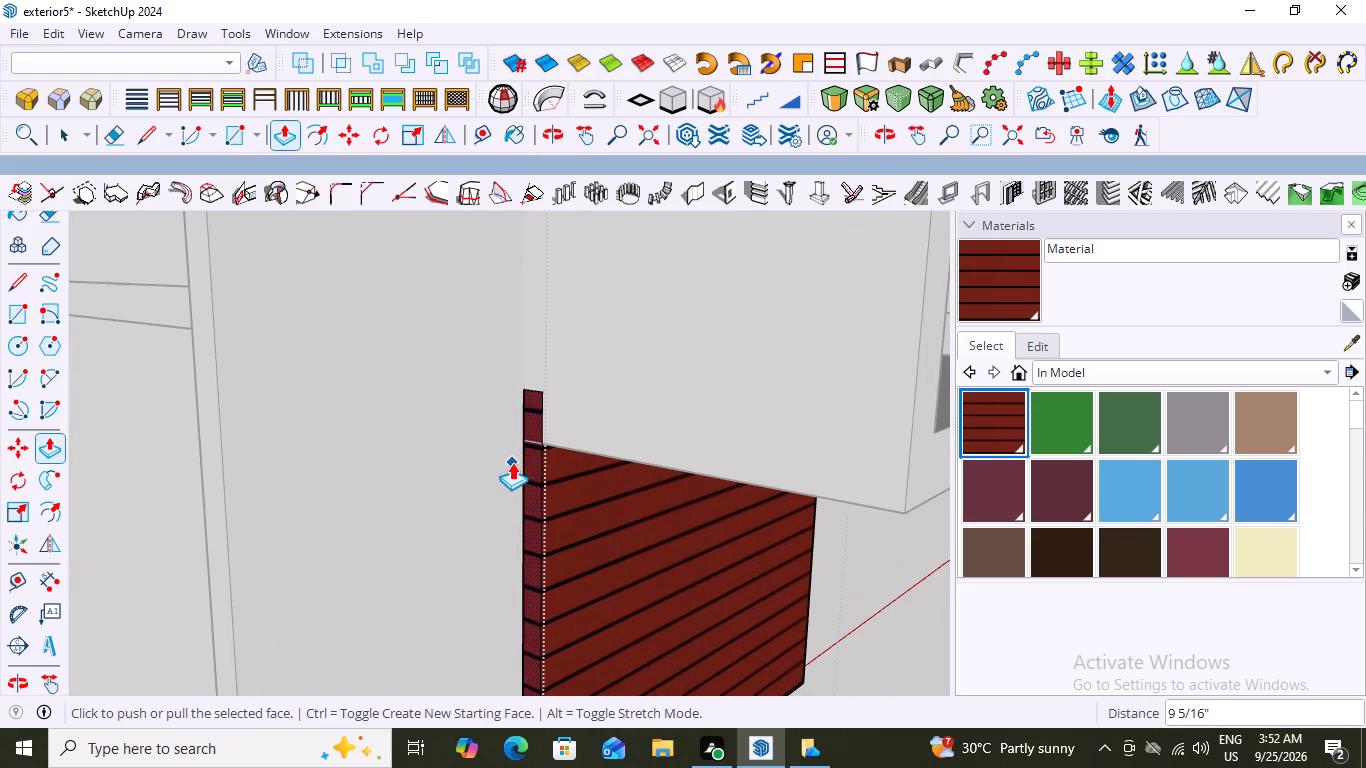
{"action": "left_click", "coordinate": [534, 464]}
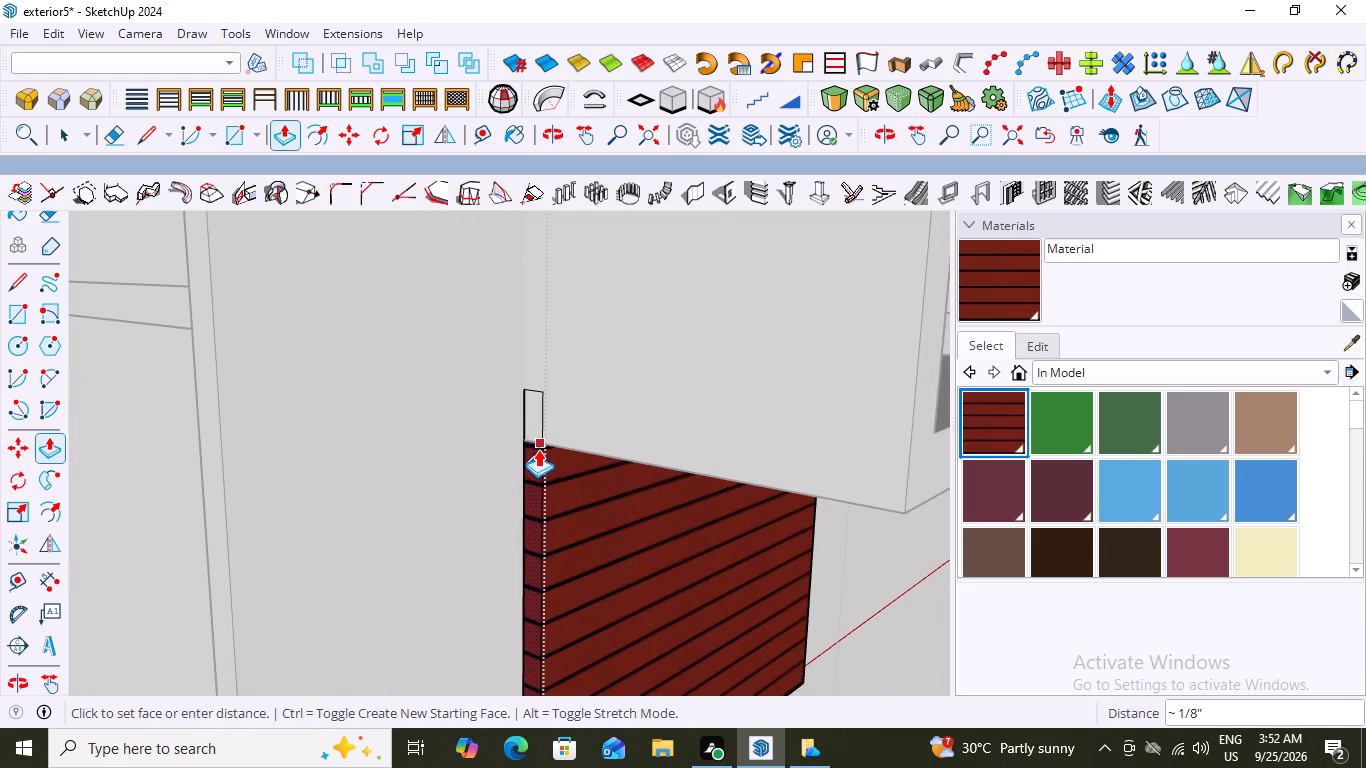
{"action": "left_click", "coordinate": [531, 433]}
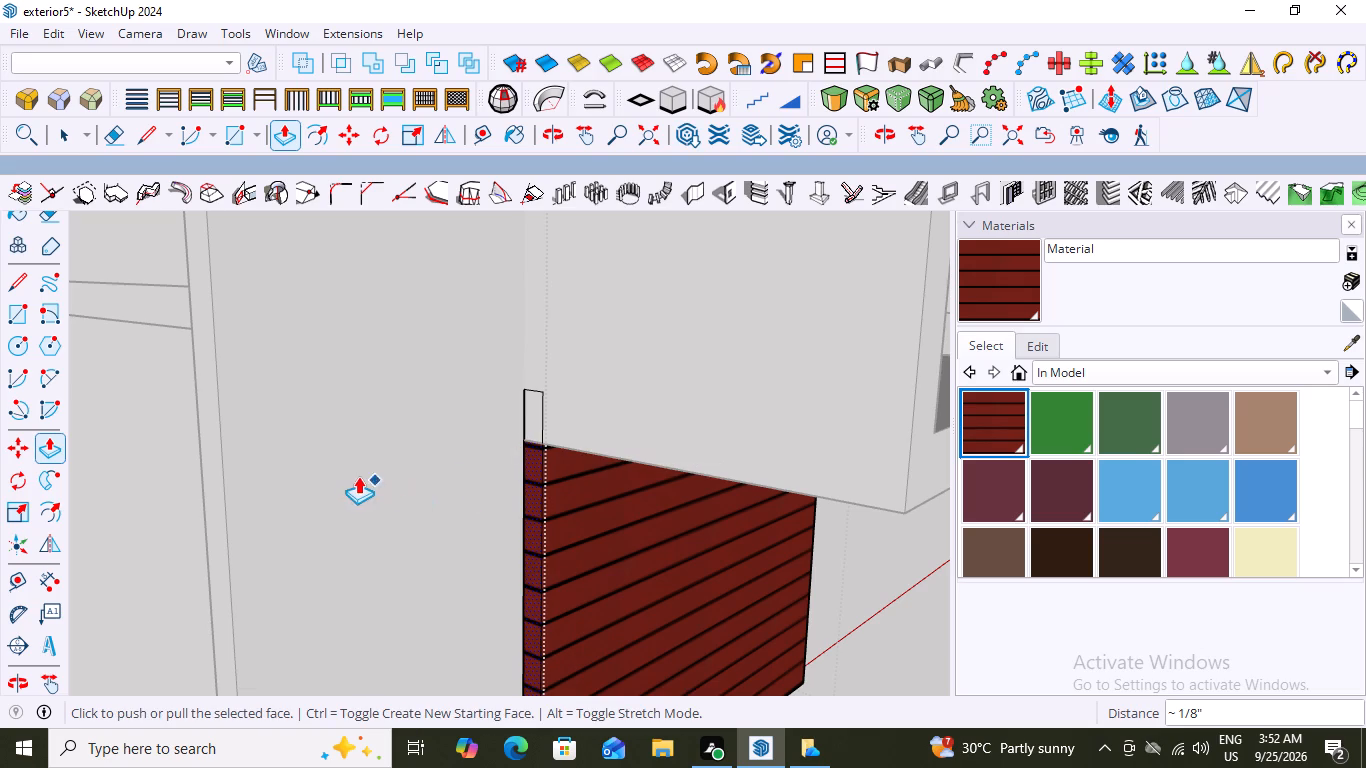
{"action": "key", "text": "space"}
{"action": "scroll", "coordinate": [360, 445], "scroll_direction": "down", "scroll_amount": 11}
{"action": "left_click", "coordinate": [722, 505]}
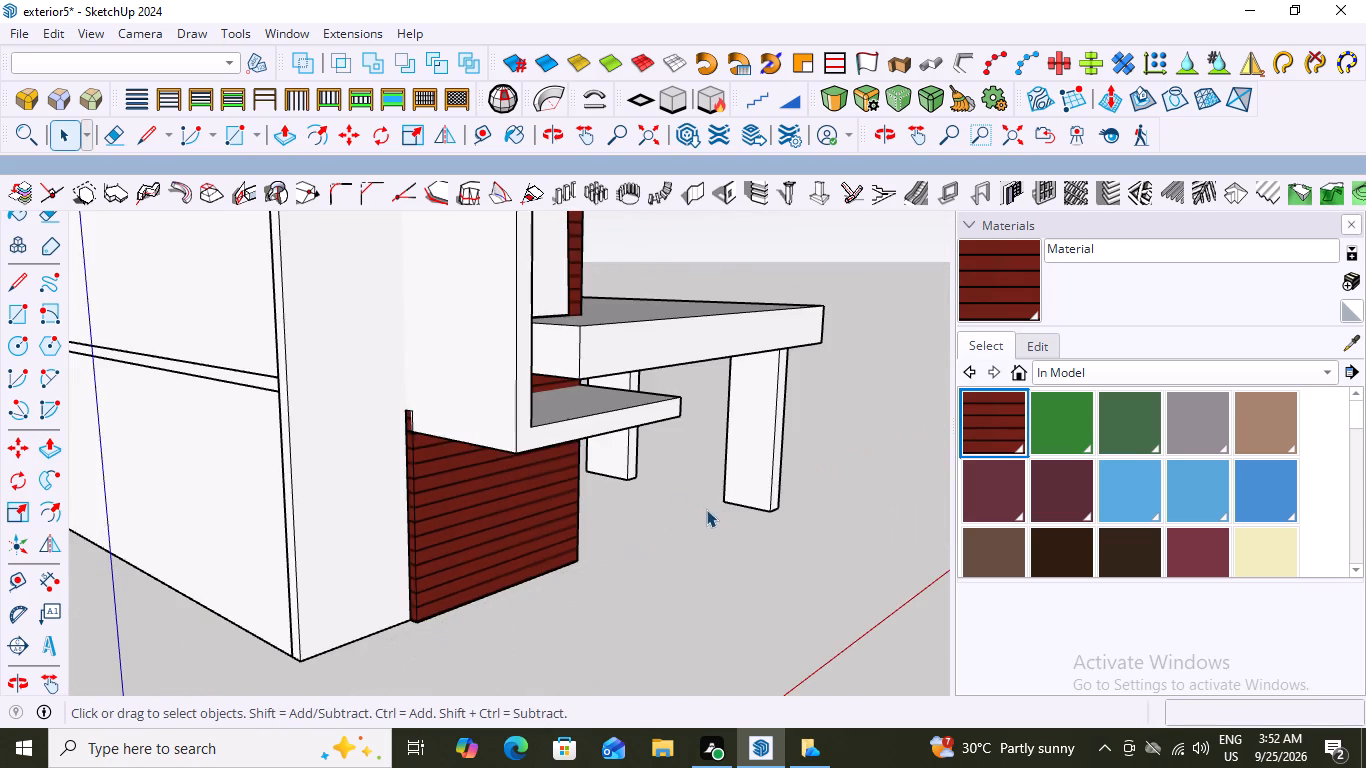
Examine the widened red panel against the C-shaped frame and the whole front elevation.
{"action": "middle_click_drag", "start_coordinate": [664, 504], "coordinate": [427, 527]}
{"action": "scroll", "coordinate": [412, 526], "scroll_direction": "down", "scroll_amount": 6}
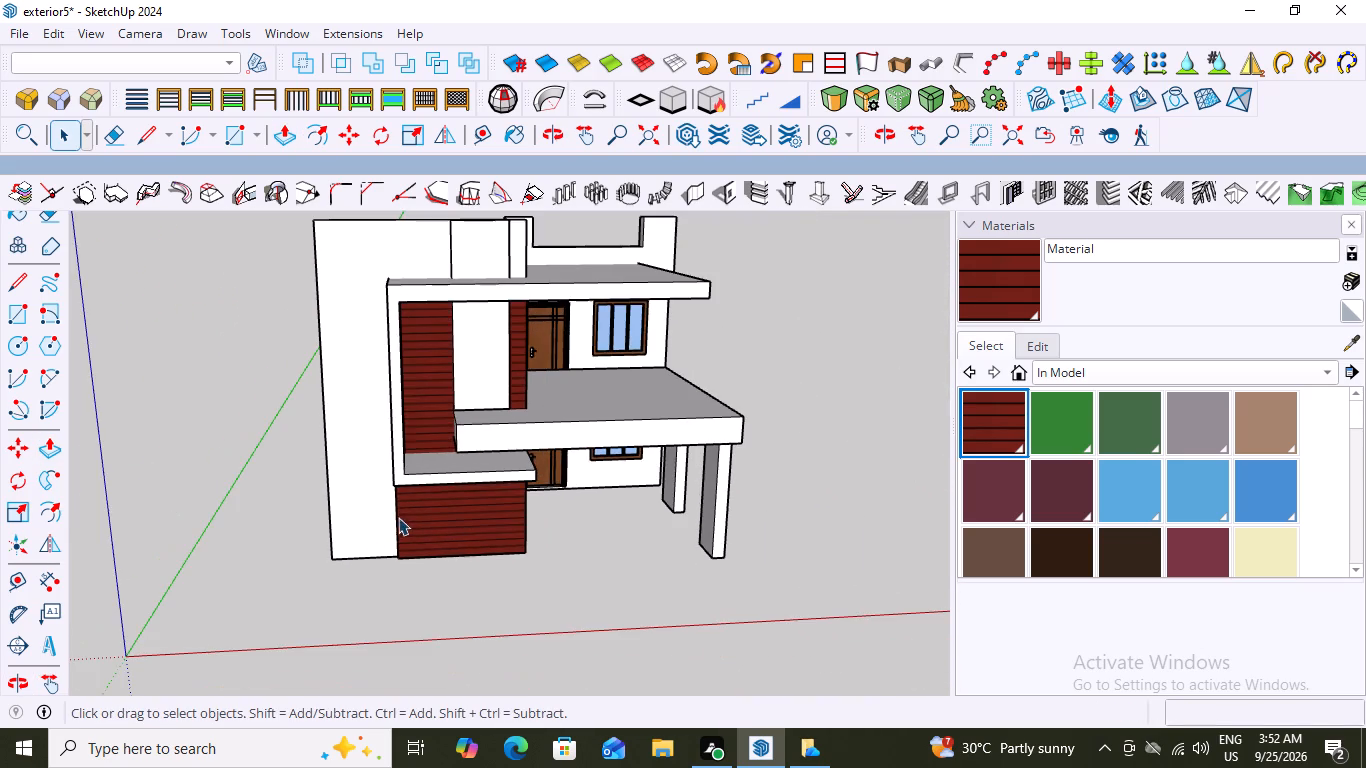
{"action": "scroll", "coordinate": [434, 521], "scroll_direction": "up", "scroll_amount": 2}
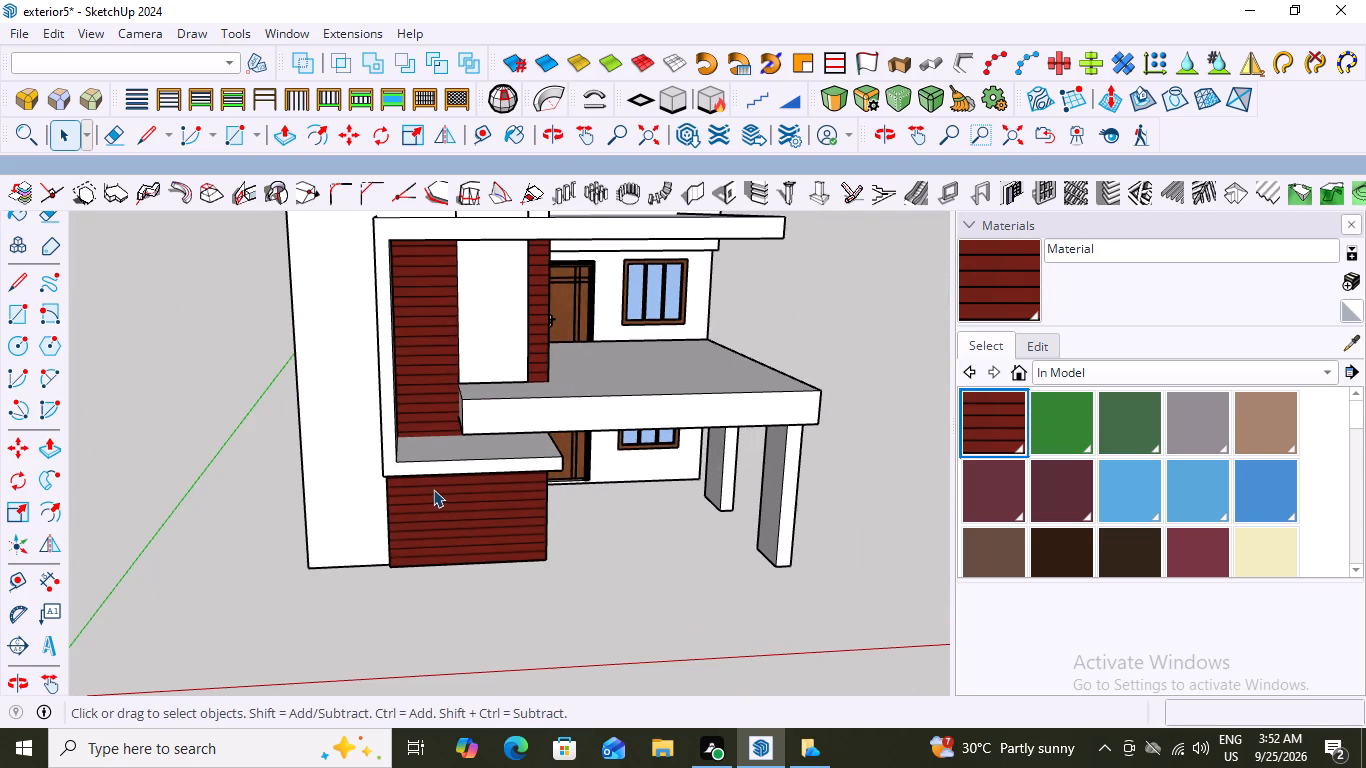
{"action": "middle_click_drag", "start_coordinate": [433, 489], "coordinate": [389, 488]}
{"action": "scroll", "coordinate": [421, 475], "scroll_direction": "down", "scroll_amount": 5}
{"action": "middle_click_drag", "start_coordinate": [435, 500], "coordinate": [467, 443]}
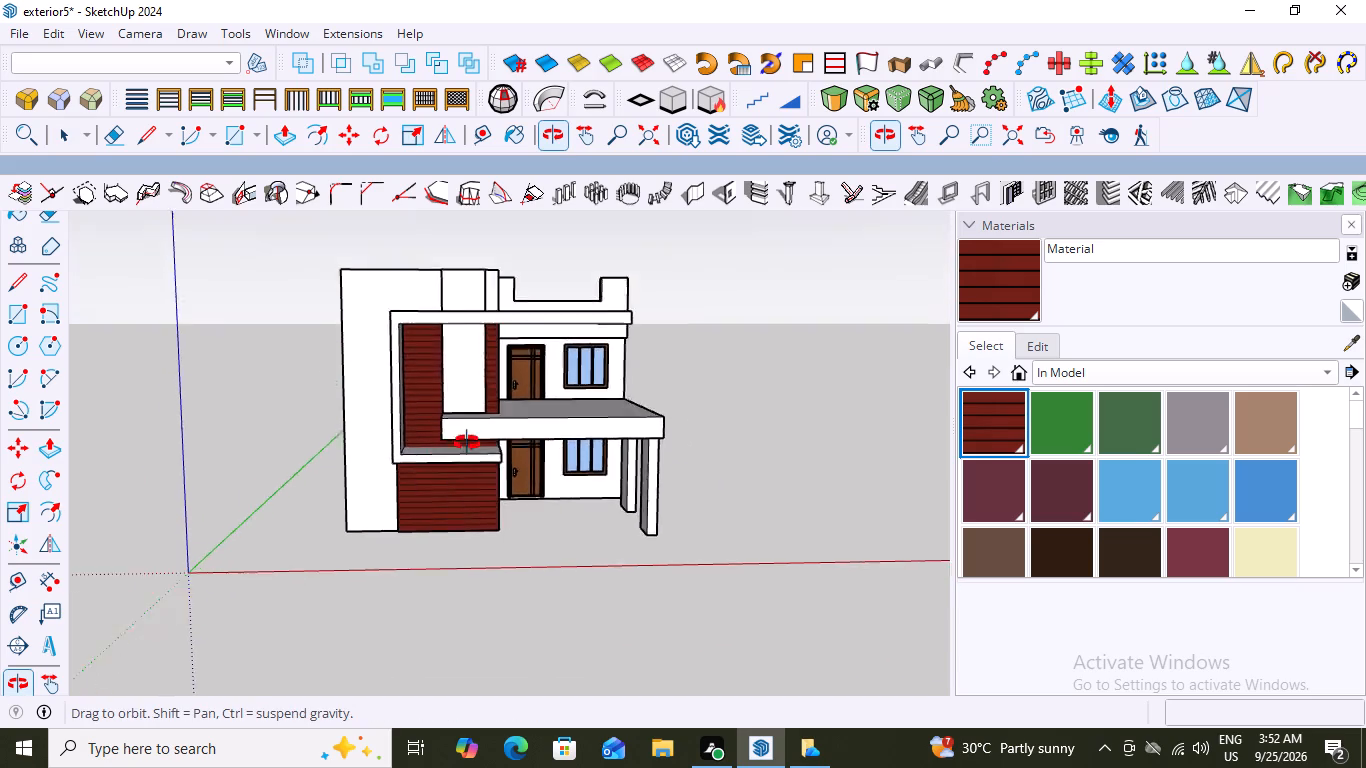
{"action": "middle_click_drag", "start_coordinate": [467, 443], "coordinate": [463, 433]}
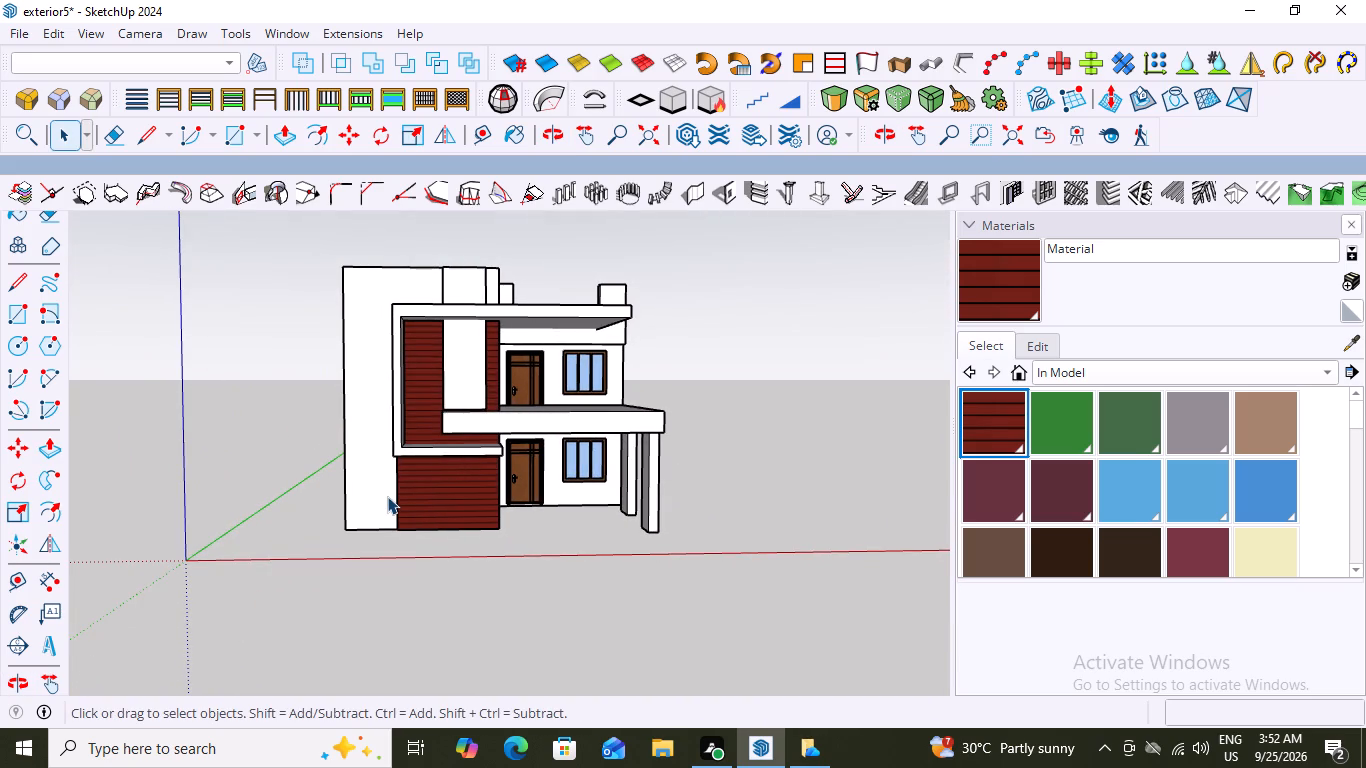
{"action": "scroll", "coordinate": [410, 474], "scroll_direction": "down", "scroll_amount": 2}
{"action": "middle_click", "coordinate": [426, 479]}
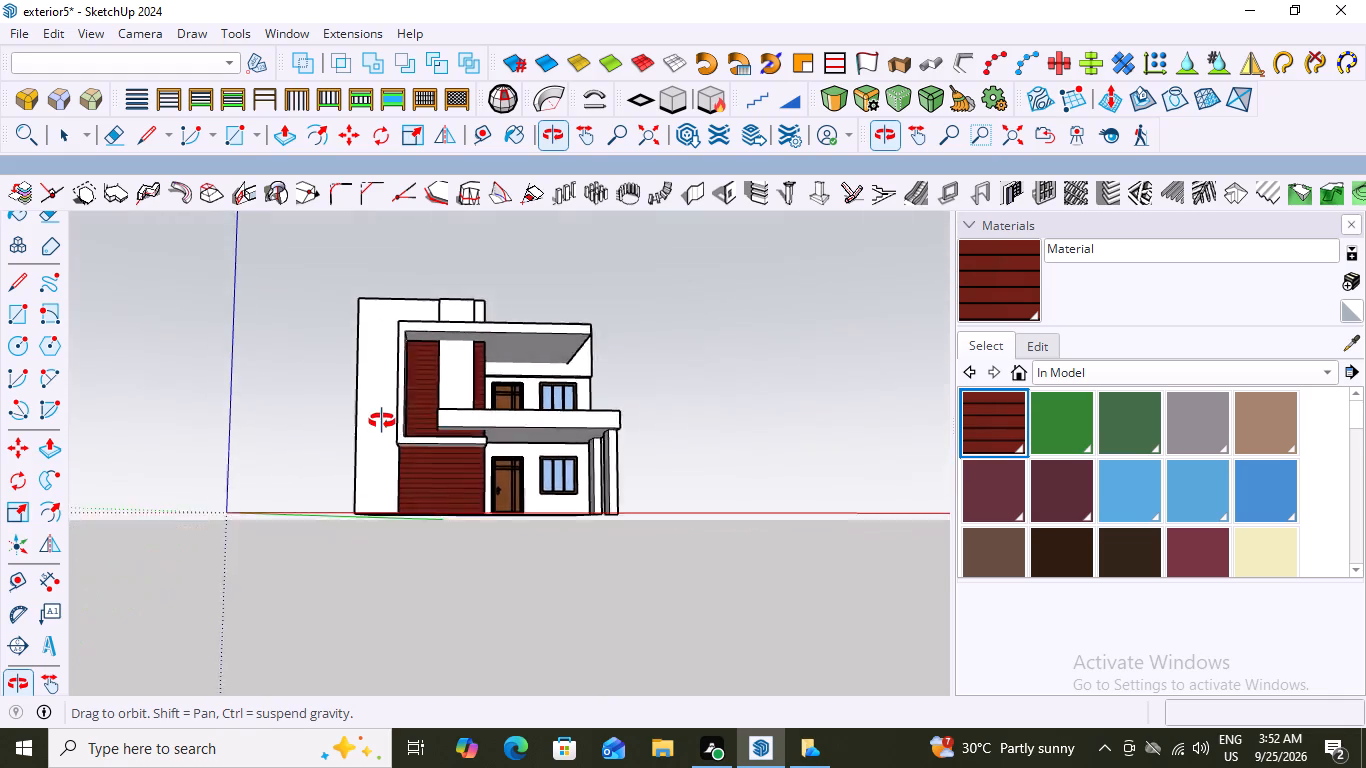
{"action": "scroll", "coordinate": [429, 478], "scroll_direction": "up", "scroll_amount": 2}
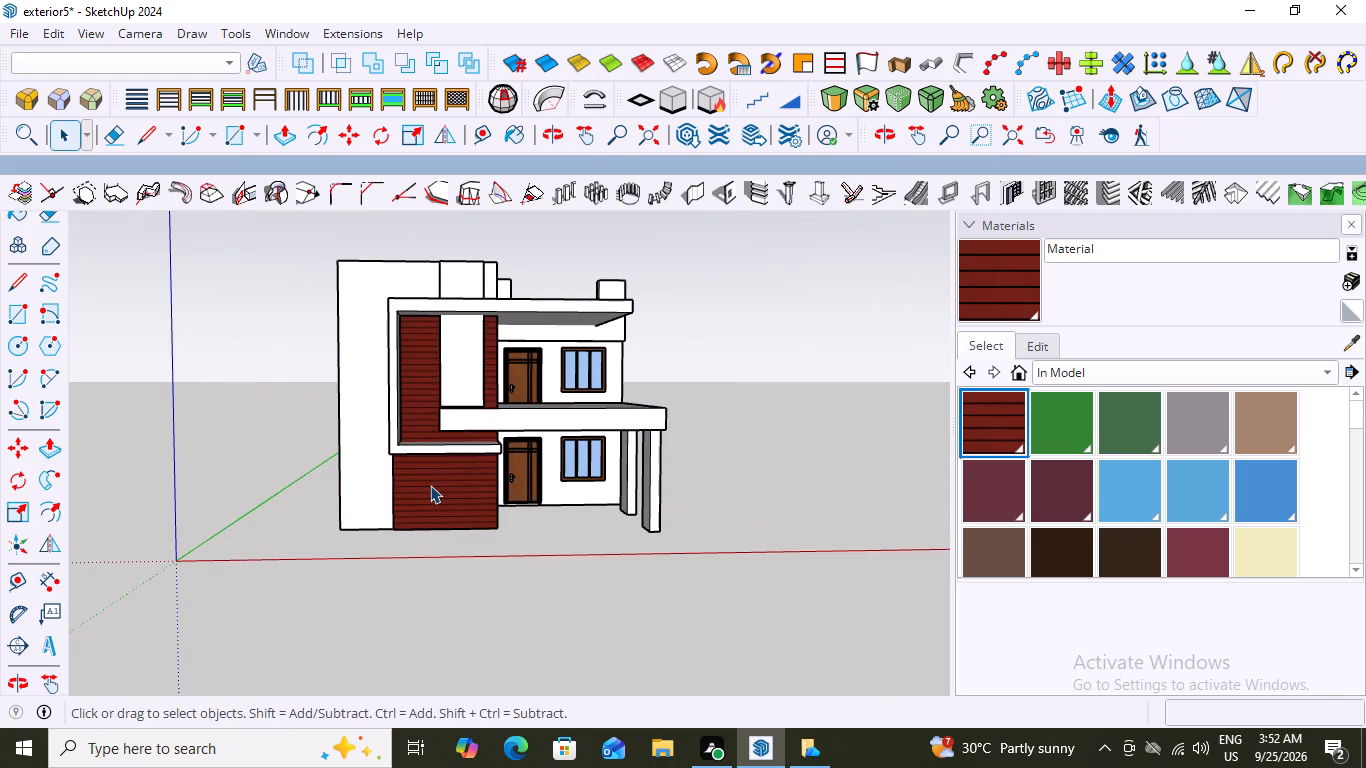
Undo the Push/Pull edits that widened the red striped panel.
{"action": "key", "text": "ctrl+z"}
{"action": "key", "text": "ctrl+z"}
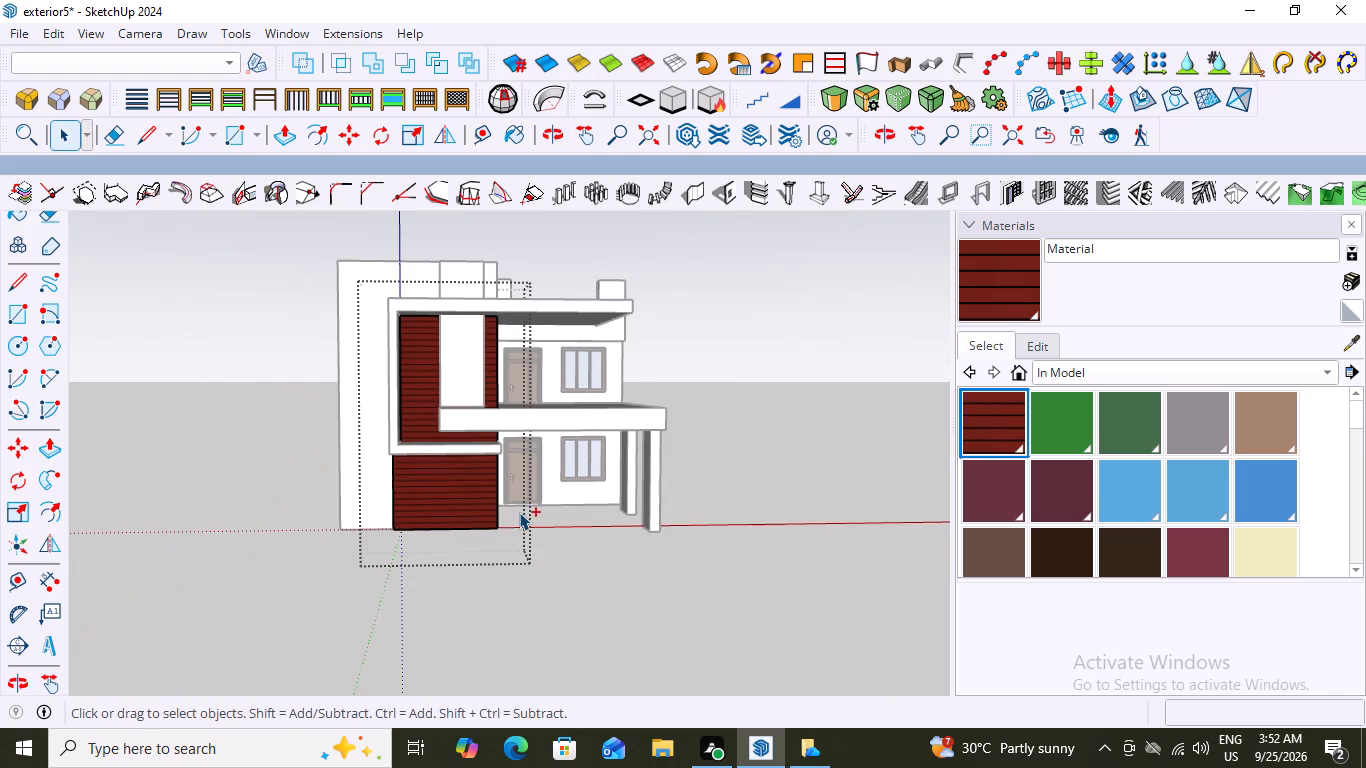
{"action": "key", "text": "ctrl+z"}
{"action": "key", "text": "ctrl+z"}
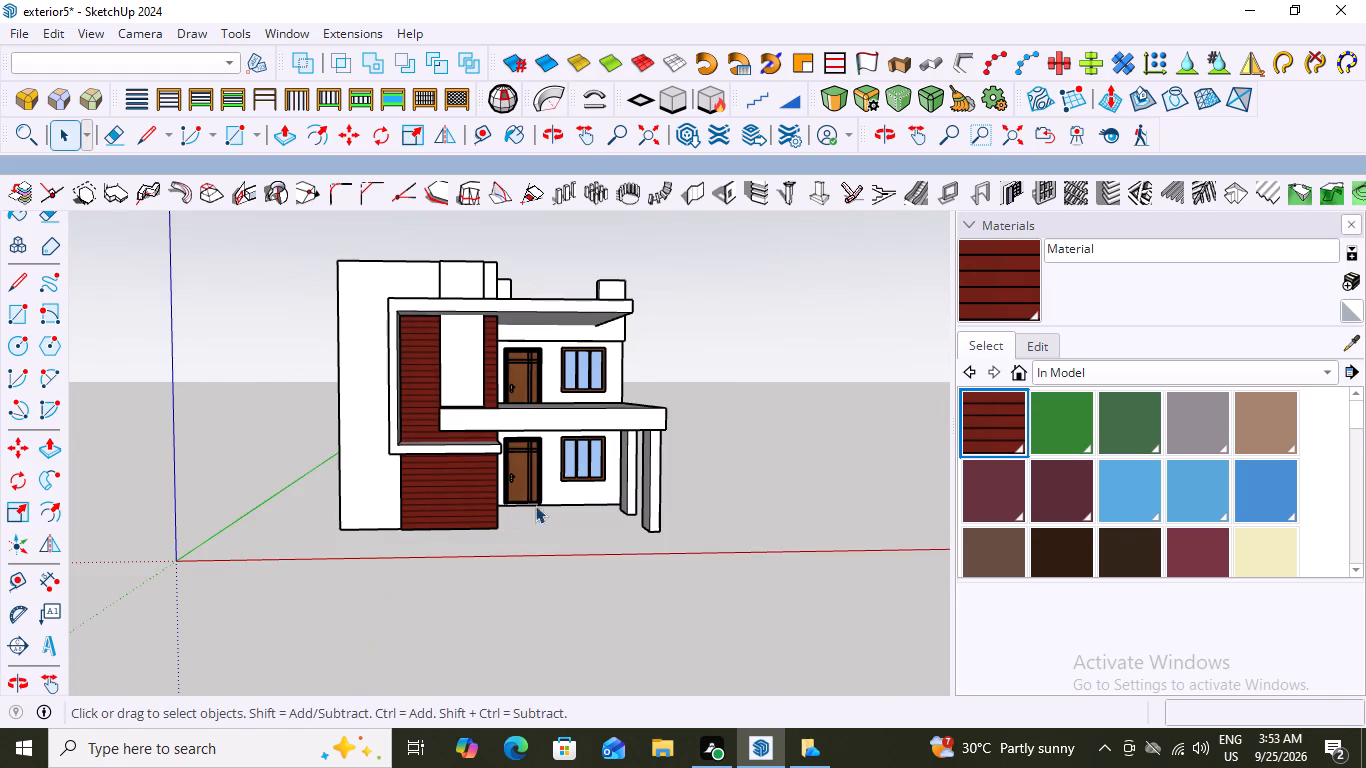
Examine the red panel's side and the front elevation from several angles.
{"action": "scroll", "coordinate": [447, 455], "scroll_direction": "up", "scroll_amount": 4}
{"action": "middle_click_drag", "start_coordinate": [422, 450], "coordinate": [688, 525]}
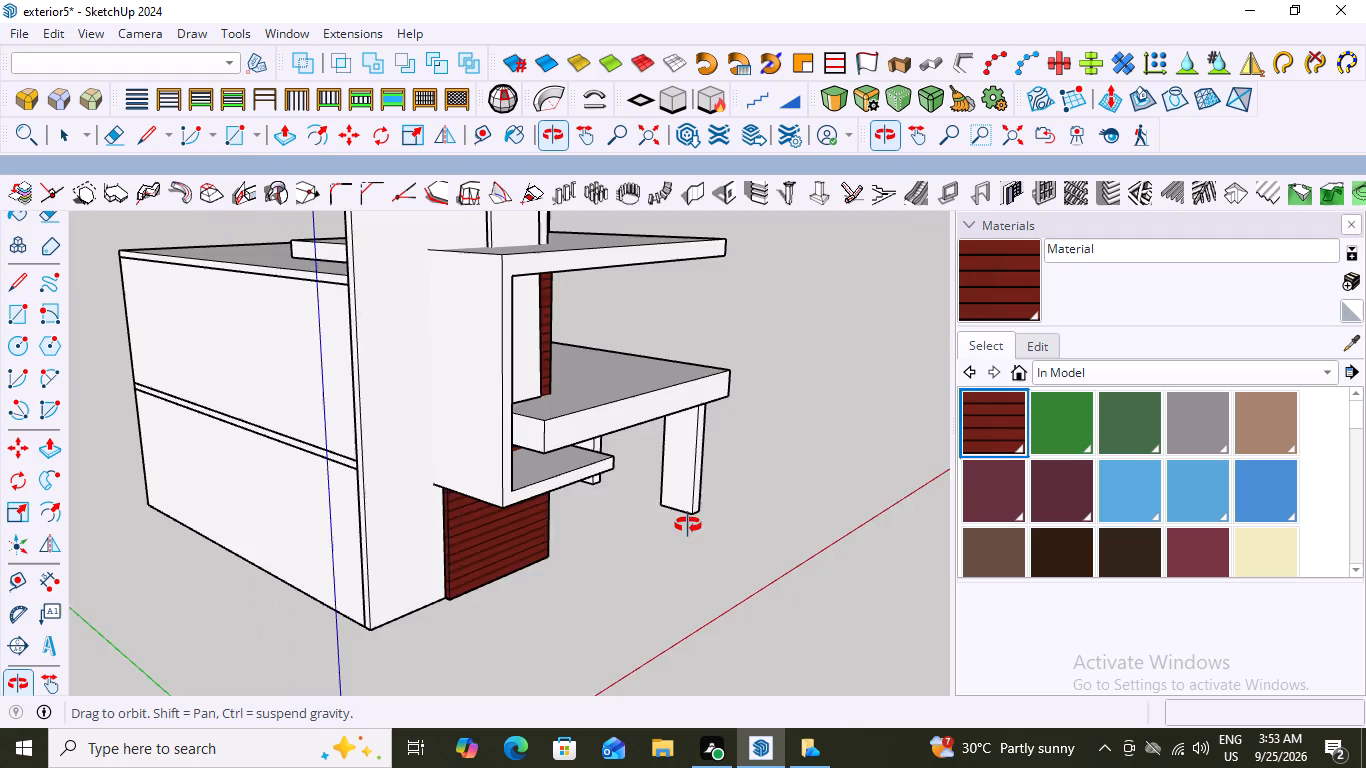
{"action": "middle_click_drag", "start_coordinate": [688, 525], "coordinate": [560, 448]}
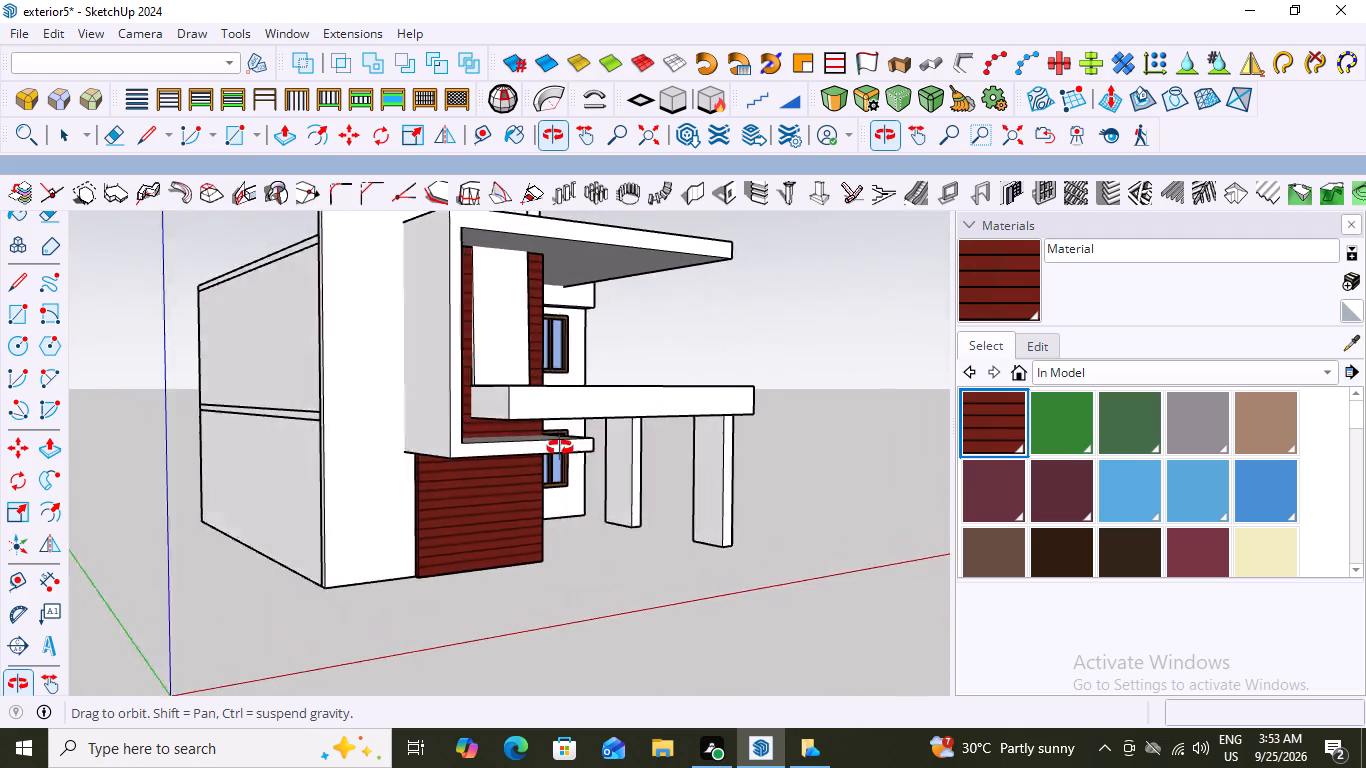
{"action": "middle_click_drag", "start_coordinate": [560, 448], "coordinate": [356, 380]}
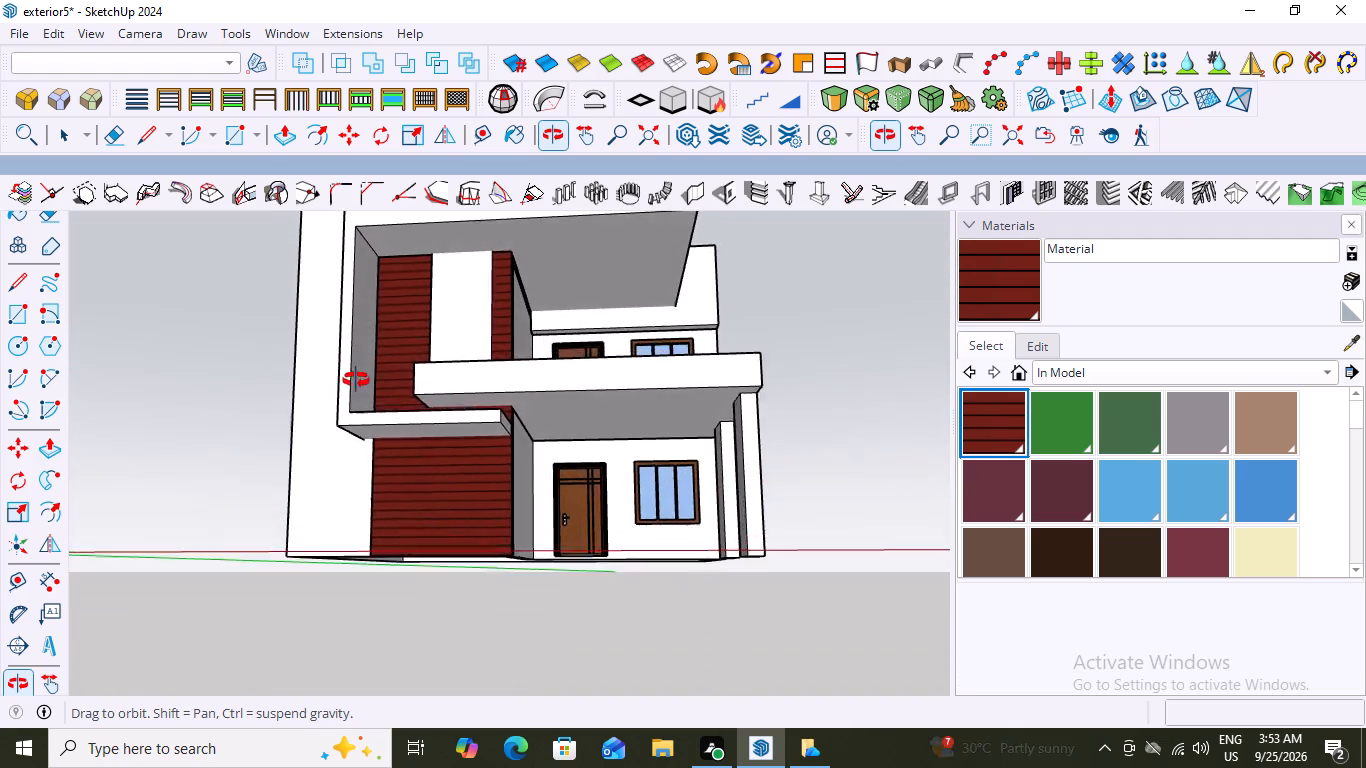
{"action": "middle_click_drag", "start_coordinate": [356, 380], "coordinate": [431, 503]}
{"action": "scroll", "coordinate": [457, 481], "scroll_direction": "down", "scroll_amount": 4}
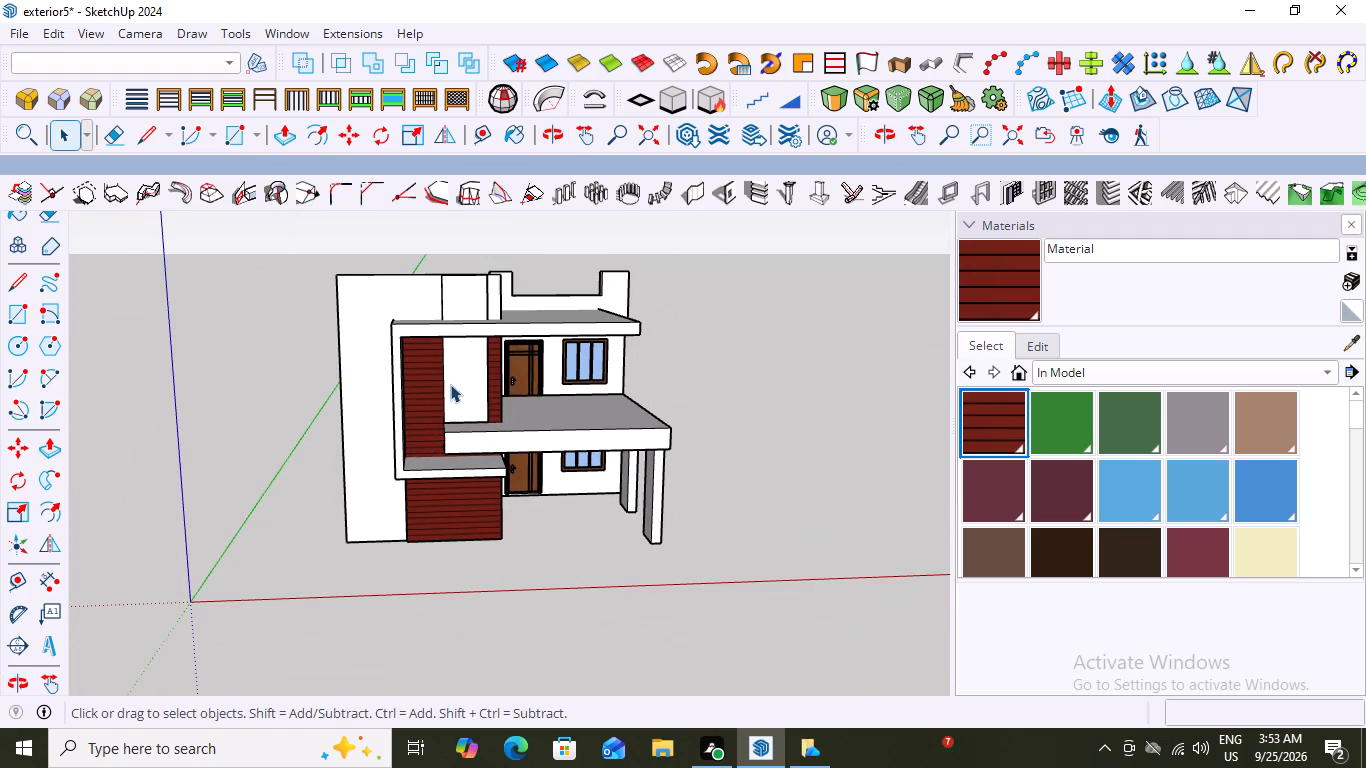
{"action": "middle_click_drag", "start_coordinate": [446, 372], "coordinate": [445, 390]}
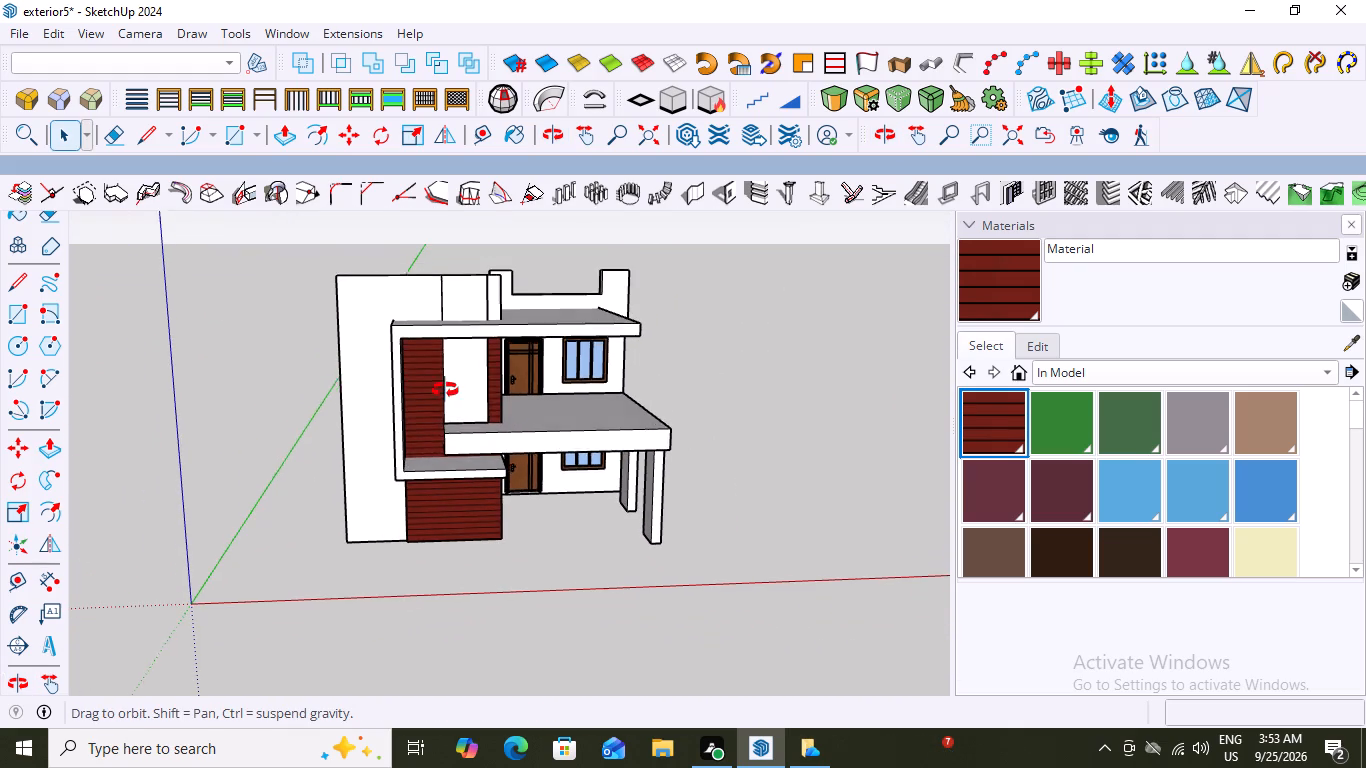
{"action": "middle_click_drag", "start_coordinate": [445, 390], "coordinate": [456, 382]}
Inspect the white vertical strip's thickness from above and undo the last change made to it.
{"action": "left_click", "coordinate": [471, 380]}
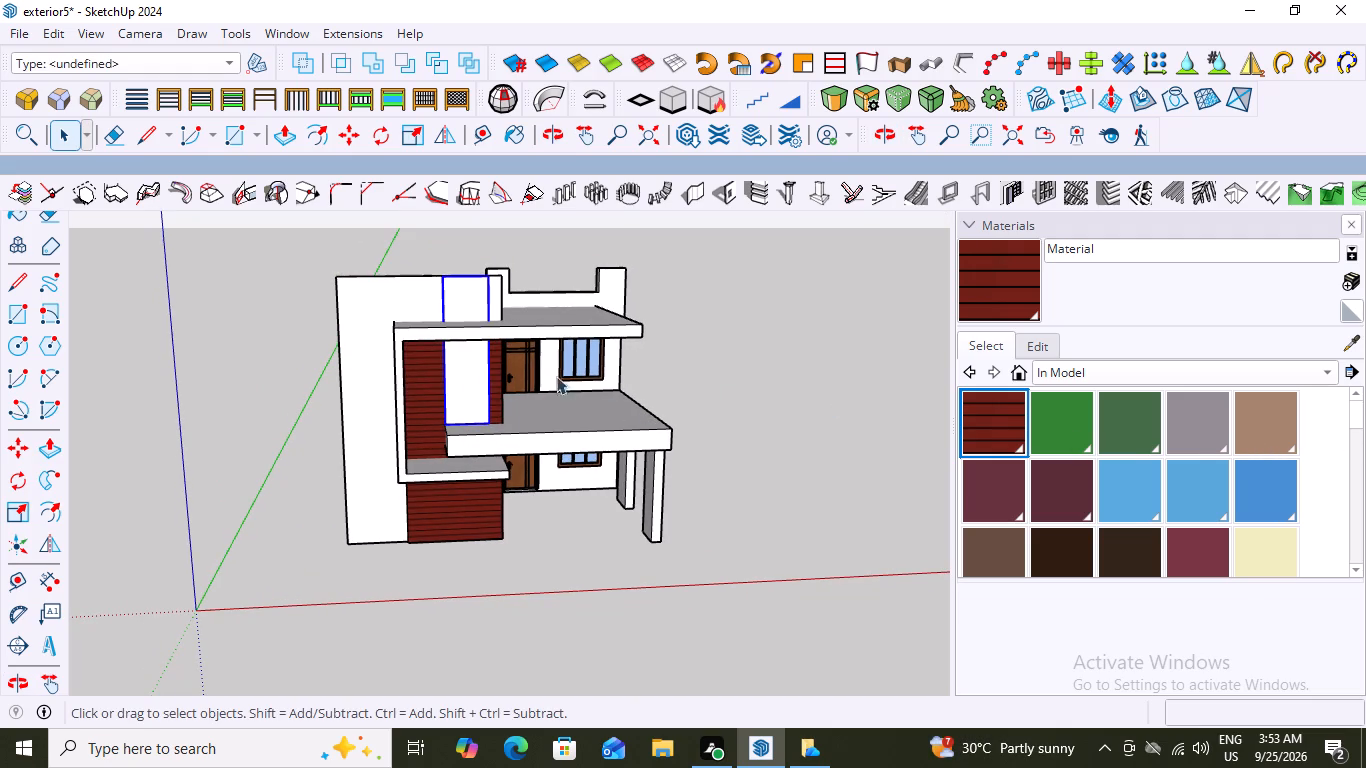
{"action": "middle_click_drag", "start_coordinate": [582, 376], "coordinate": [949, 515]}
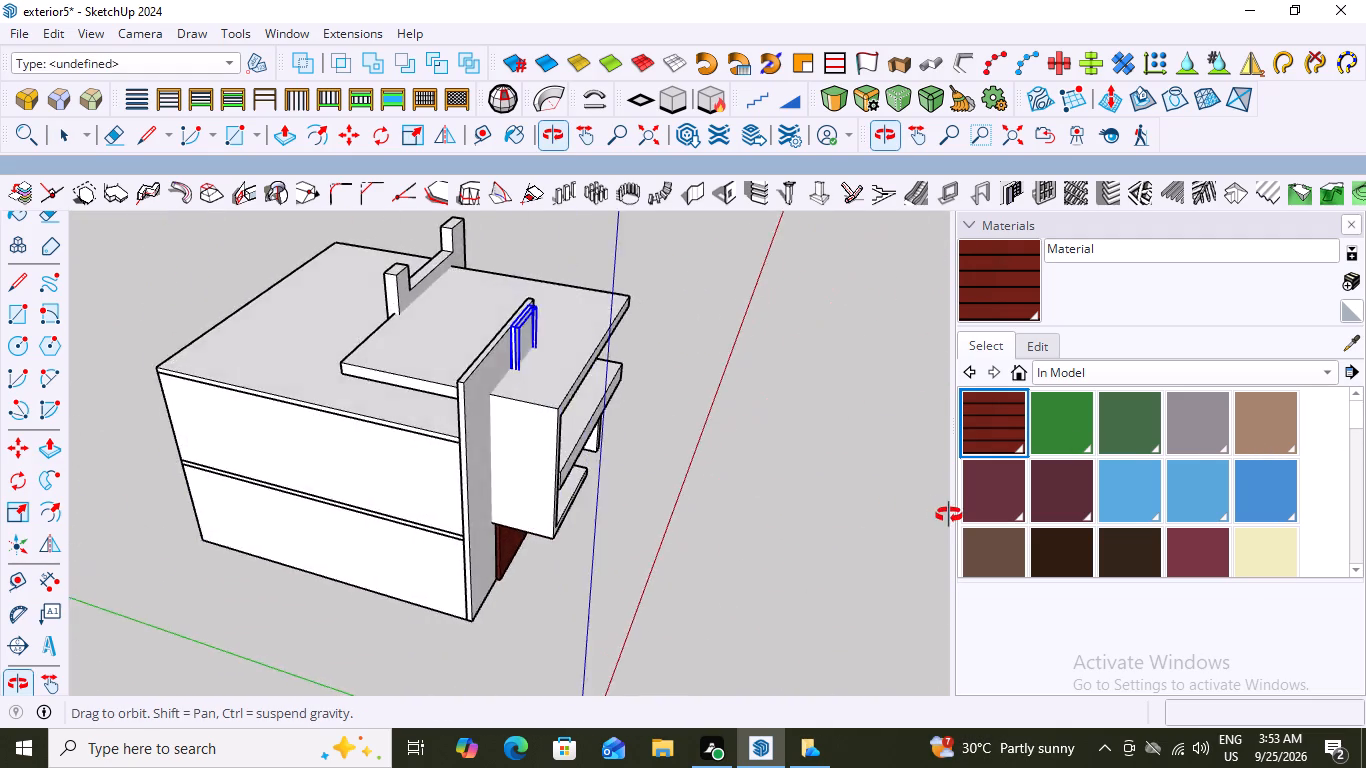
{"action": "middle_click_drag", "start_coordinate": [949, 515], "coordinate": [470, 408]}
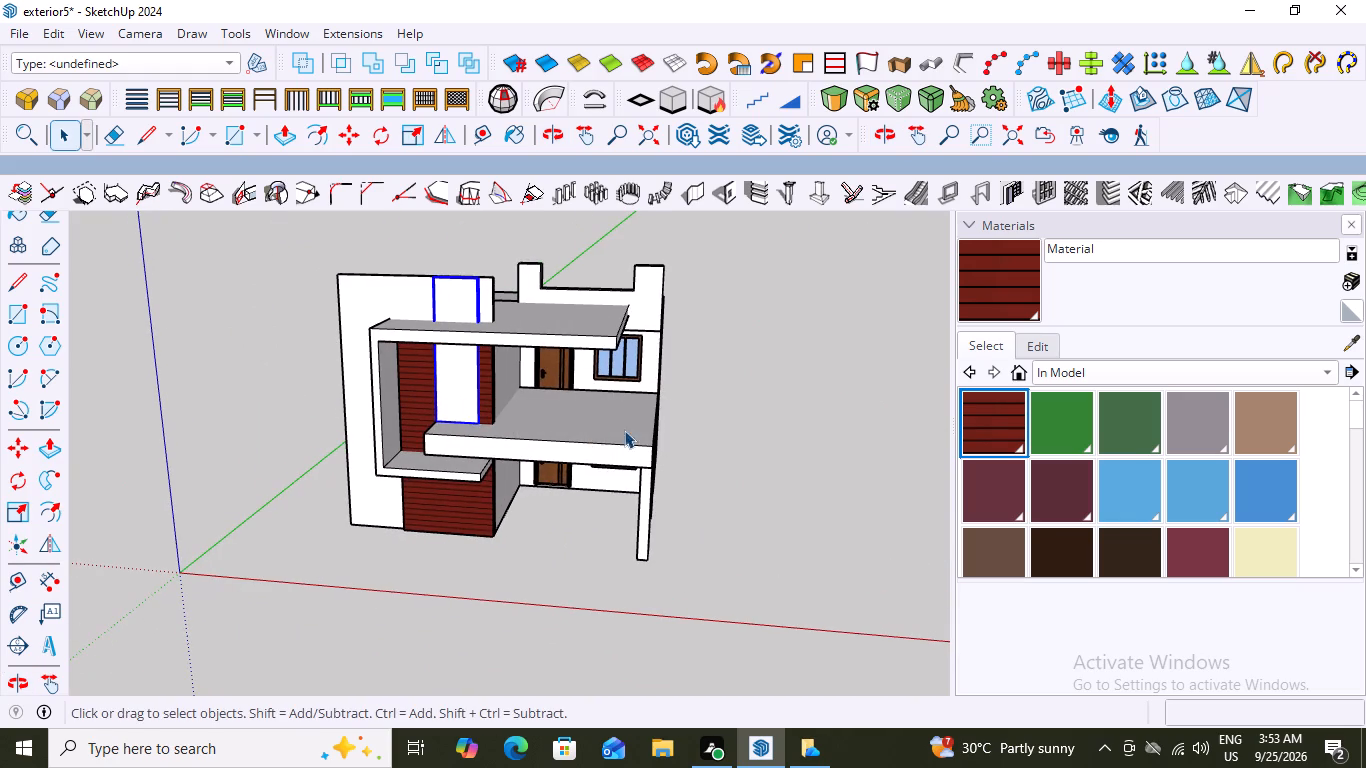
{"action": "middle_click_drag", "start_coordinate": [562, 386], "coordinate": [926, 555]}
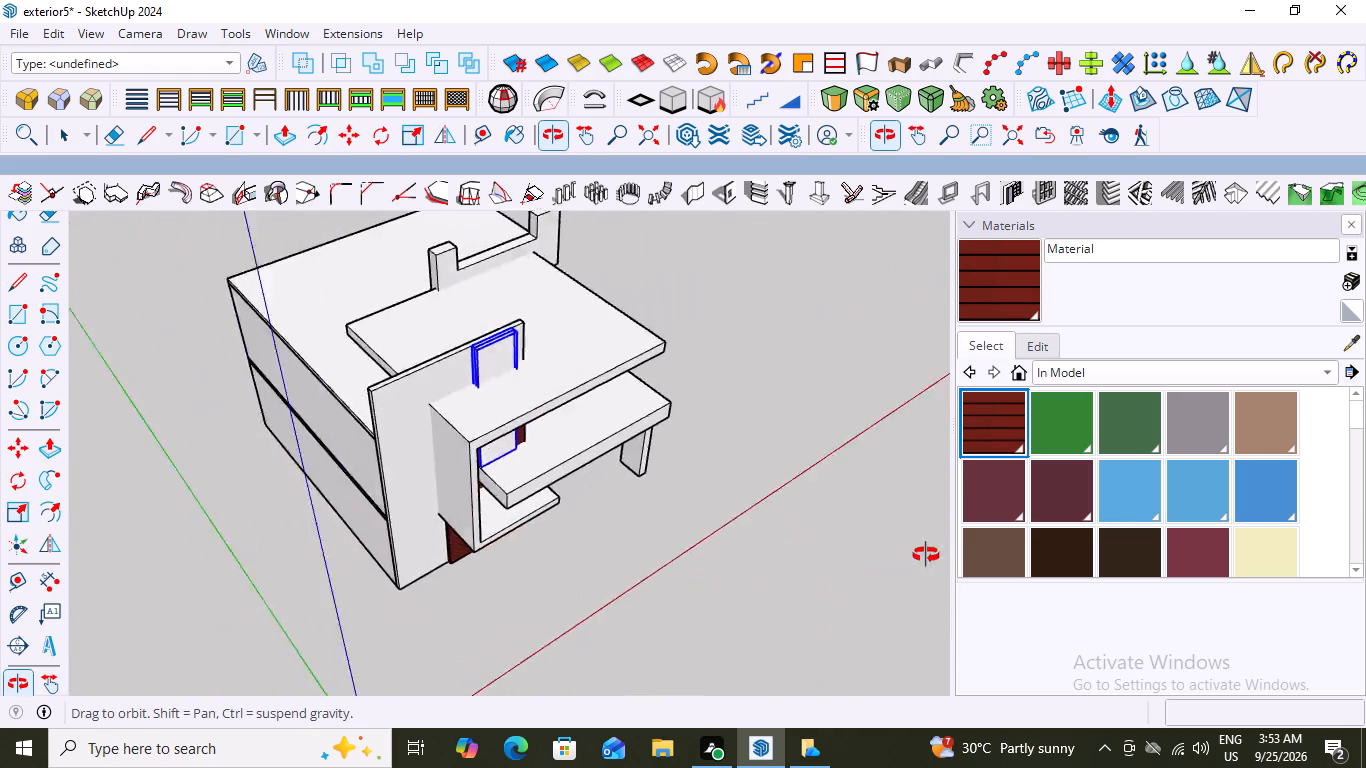
{"action": "middle_click_drag", "start_coordinate": [926, 555], "coordinate": [1012, 532]}
{"action": "scroll", "coordinate": [519, 361], "scroll_direction": "up", "scroll_amount": 7}
{"action": "scroll", "coordinate": [514, 361], "scroll_direction": "down", "scroll_amount": 2}
{"action": "scroll", "coordinate": [524, 370], "scroll_direction": "up", "scroll_amount": 4}
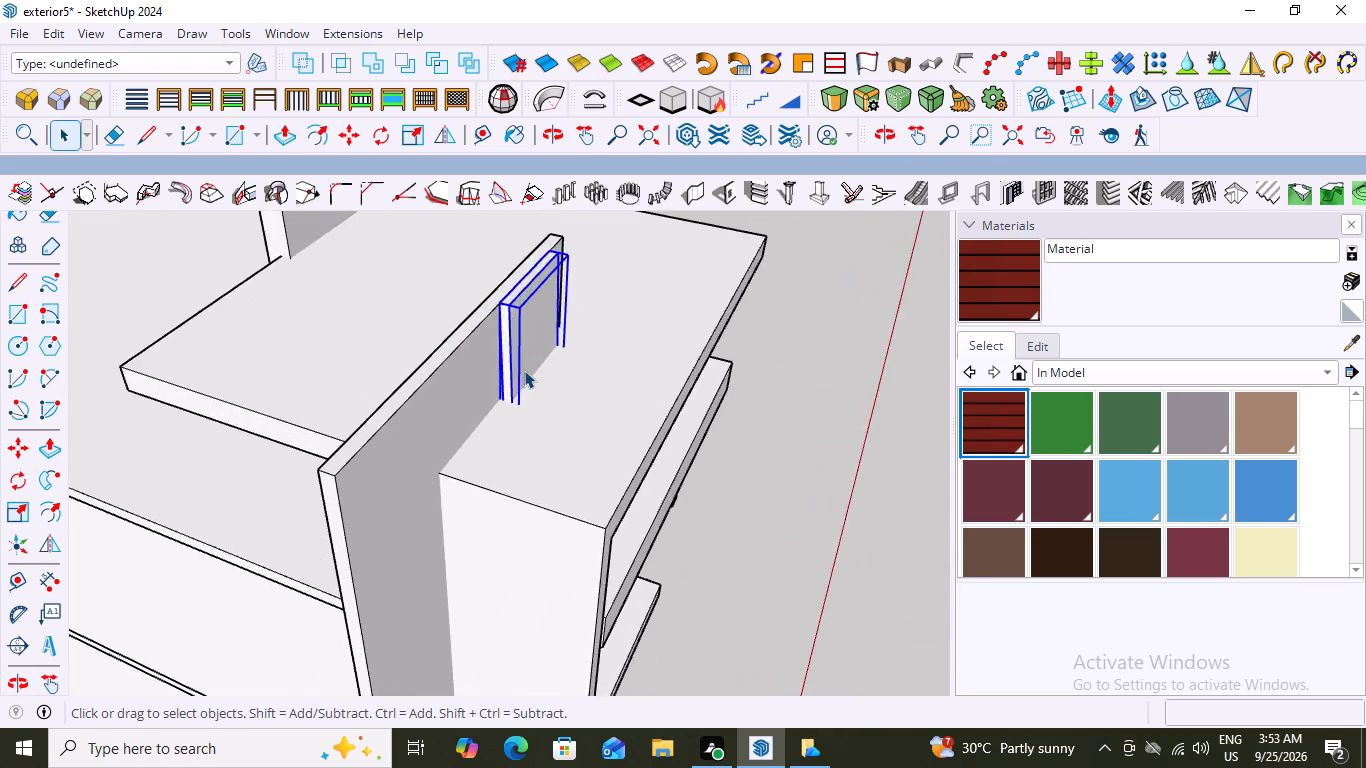
{"action": "scroll", "coordinate": [524, 370], "scroll_direction": "up", "scroll_amount": 5}
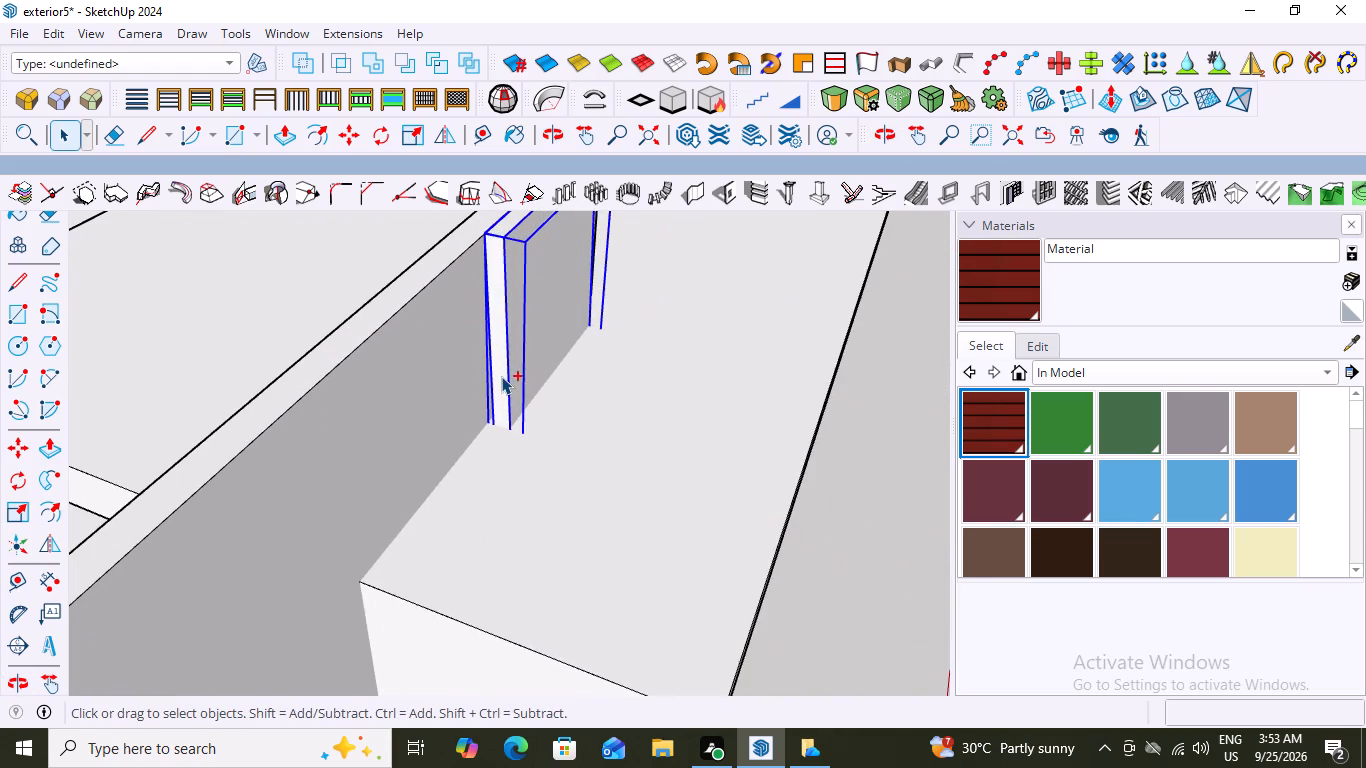
{"action": "key", "text": "ctrl+z"}
Make the white vertical strip's faces and edges into a group.
{"action": "scroll", "coordinate": [489, 335], "scroll_direction": "down", "scroll_amount": 5}
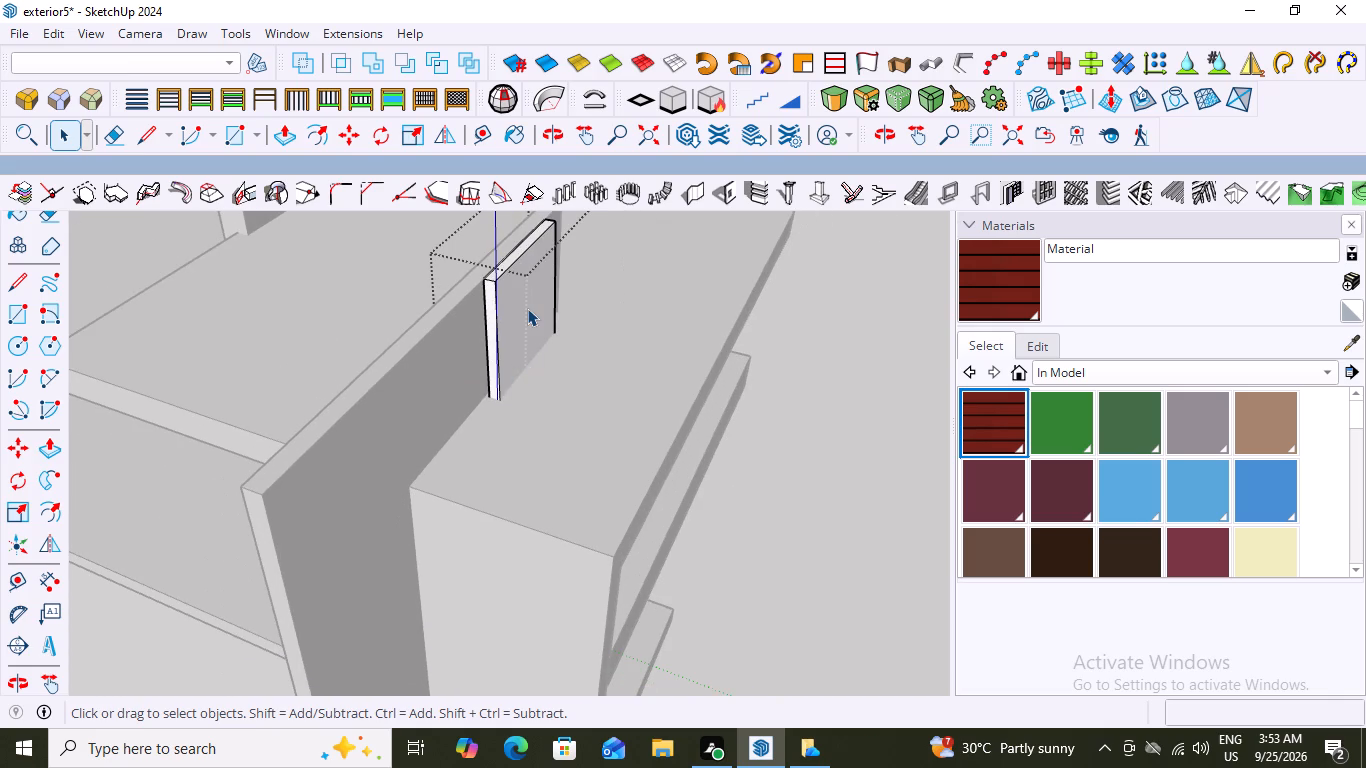
{"action": "left_click", "coordinate": [527, 308]}
{"action": "triple_click", "coordinate": [527, 308]}
{"action": "scroll", "coordinate": [527, 308], "scroll_direction": "down", "scroll_amount": 5}
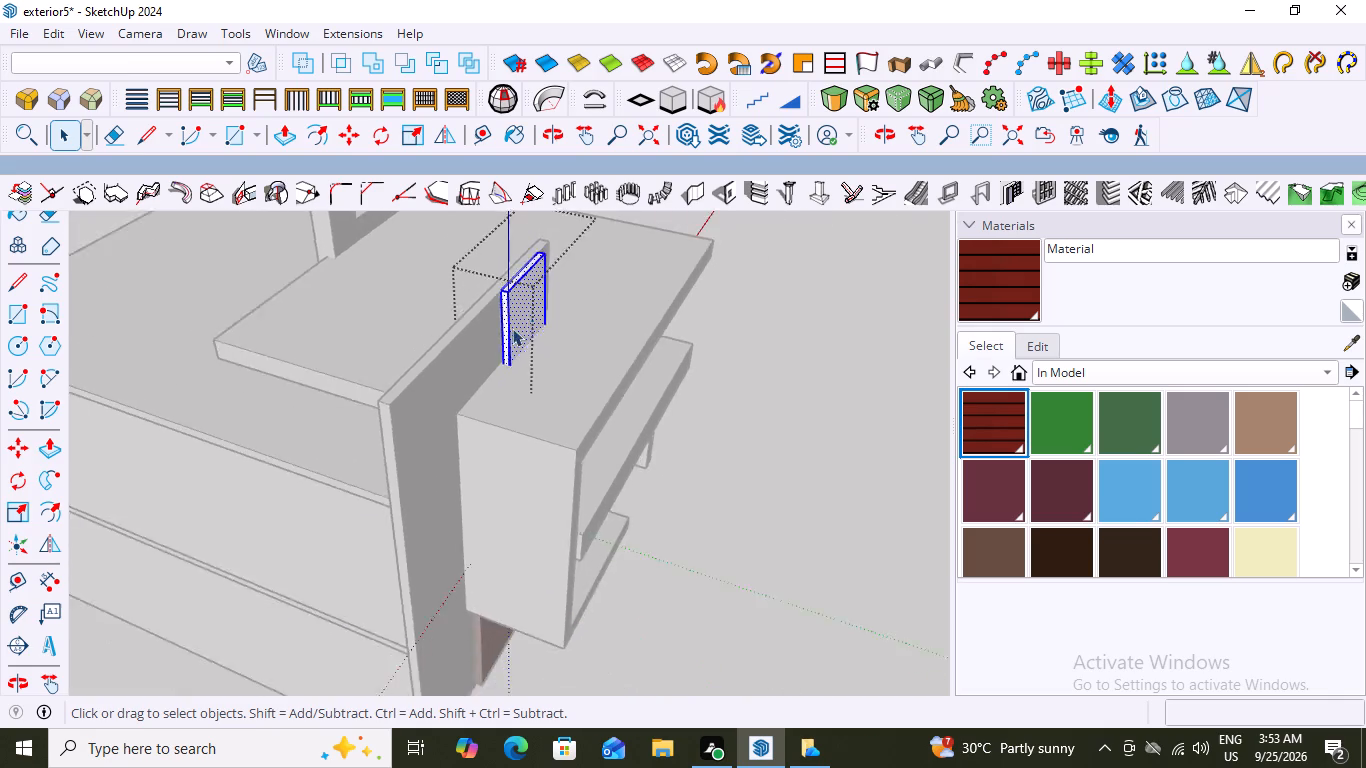
{"action": "scroll", "coordinate": [512, 328], "scroll_direction": "down", "scroll_amount": 7}
{"action": "middle_click_drag", "start_coordinate": [715, 461], "coordinate": [323, 332]}
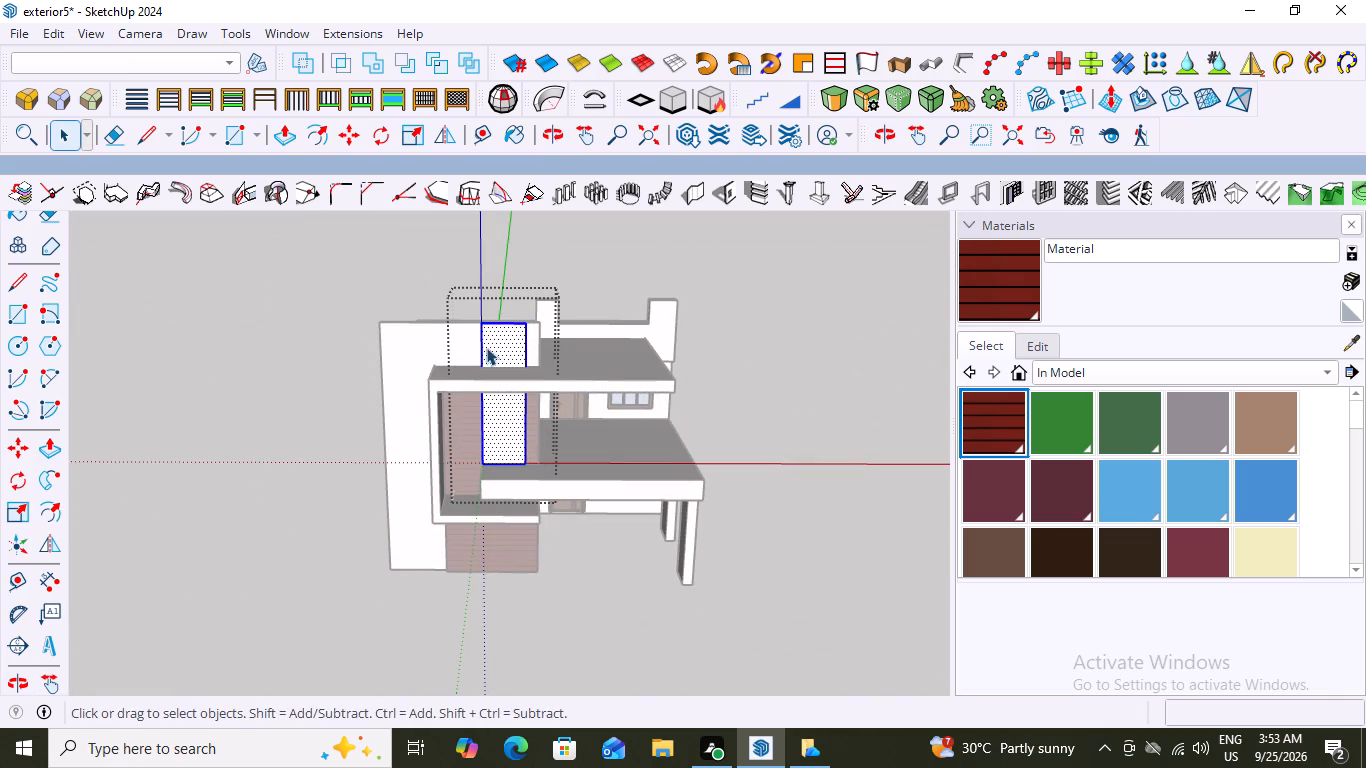
{"action": "middle_click_drag", "start_coordinate": [536, 332], "coordinate": [241, 330]}
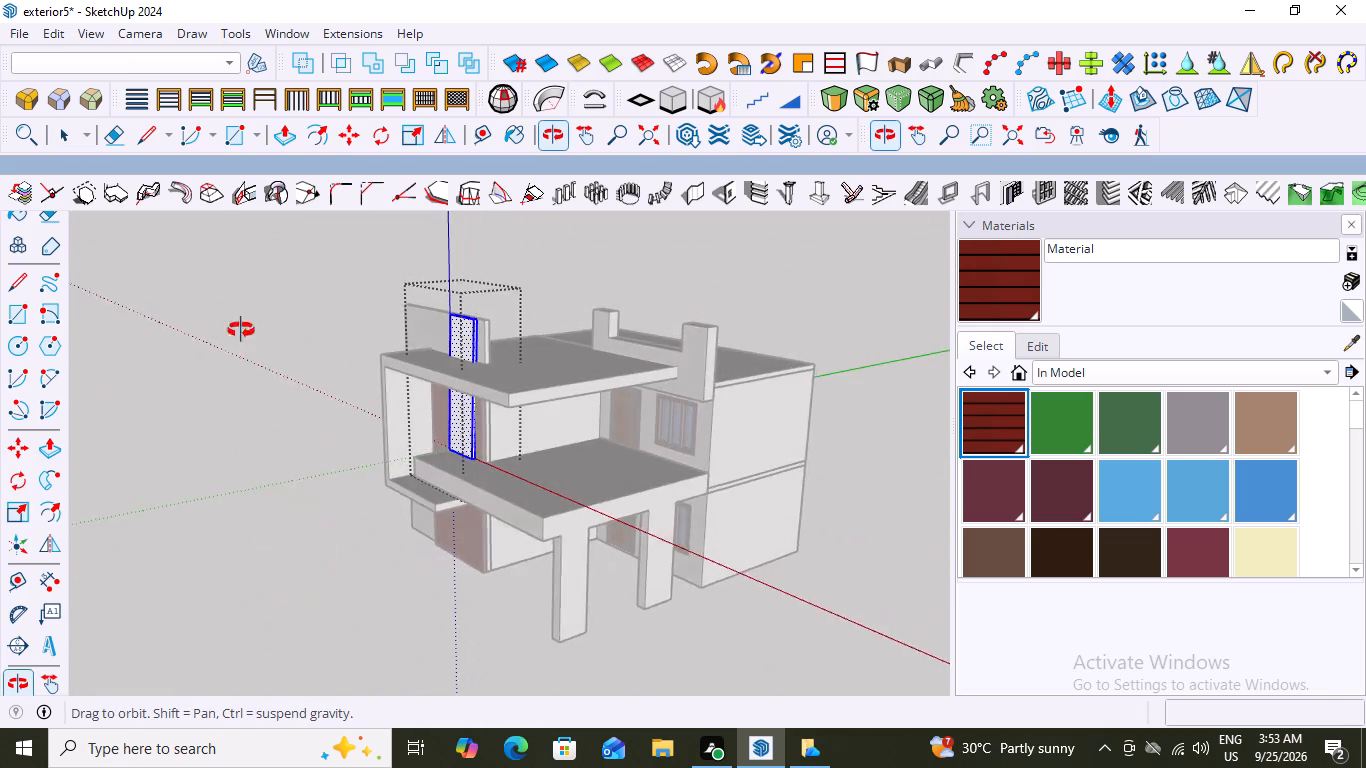
{"action": "middle_click_drag", "start_coordinate": [241, 330], "coordinate": [625, 394]}
{"action": "right_click", "coordinate": [517, 357]}
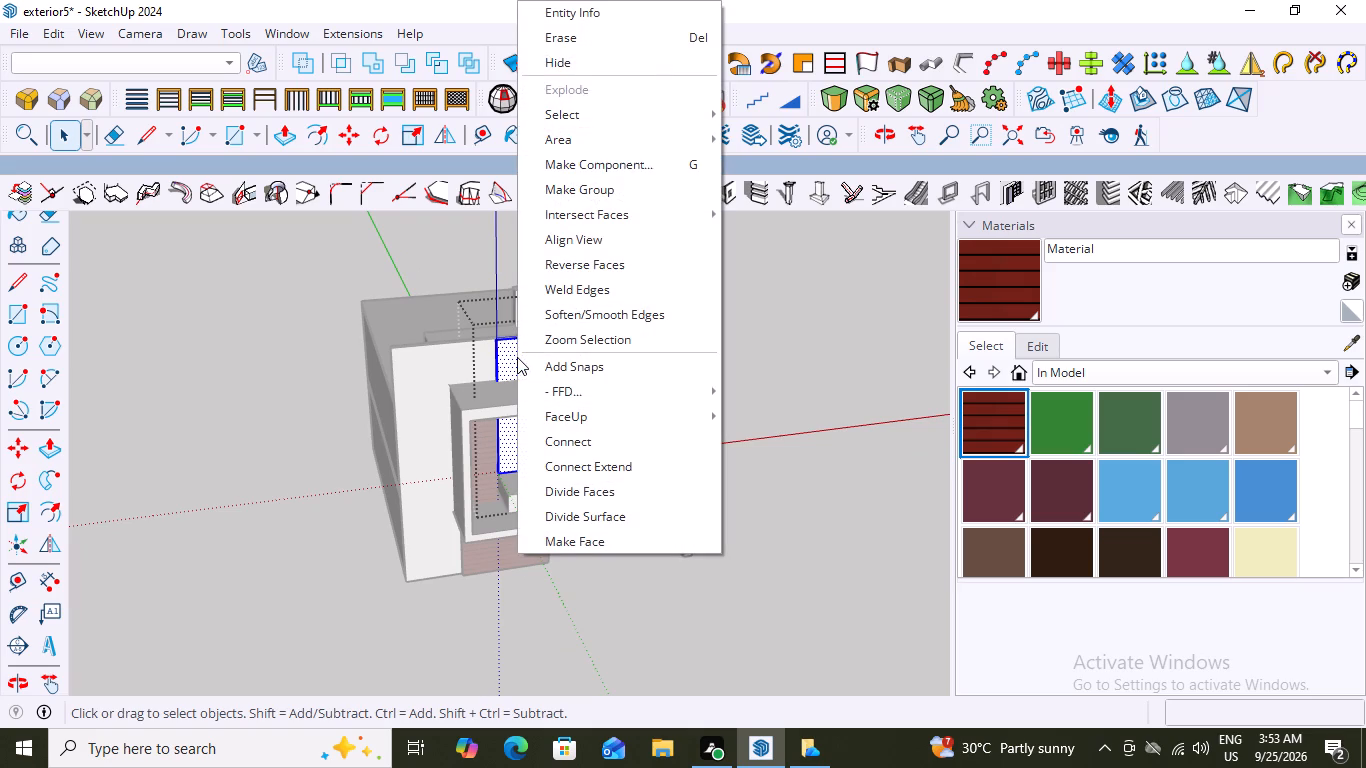
{"action": "left_click", "coordinate": [591, 185]}
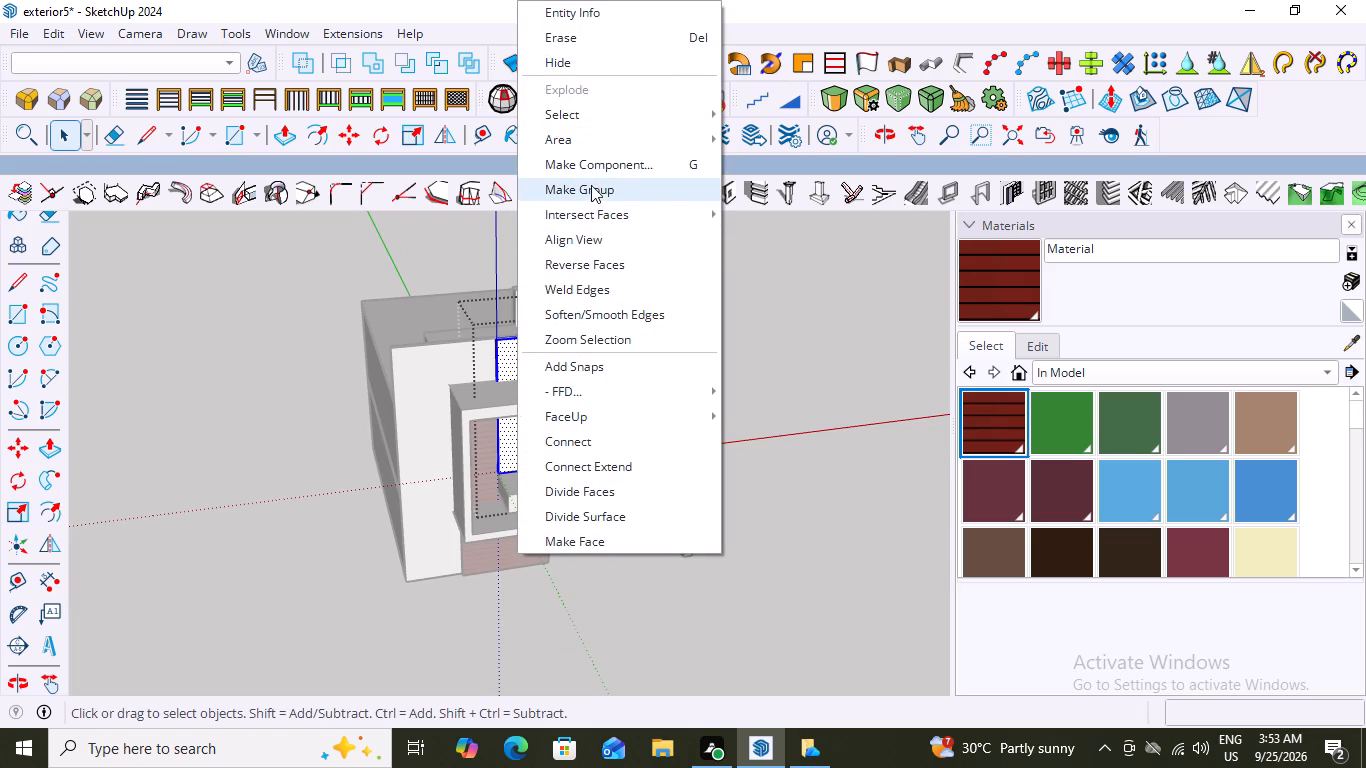
Browse the Stone and the Brick, Cladding and Siding material collections for a finish for the vertical strip.
{"action": "middle_click_drag", "start_coordinate": [526, 355], "coordinate": [757, 411]}
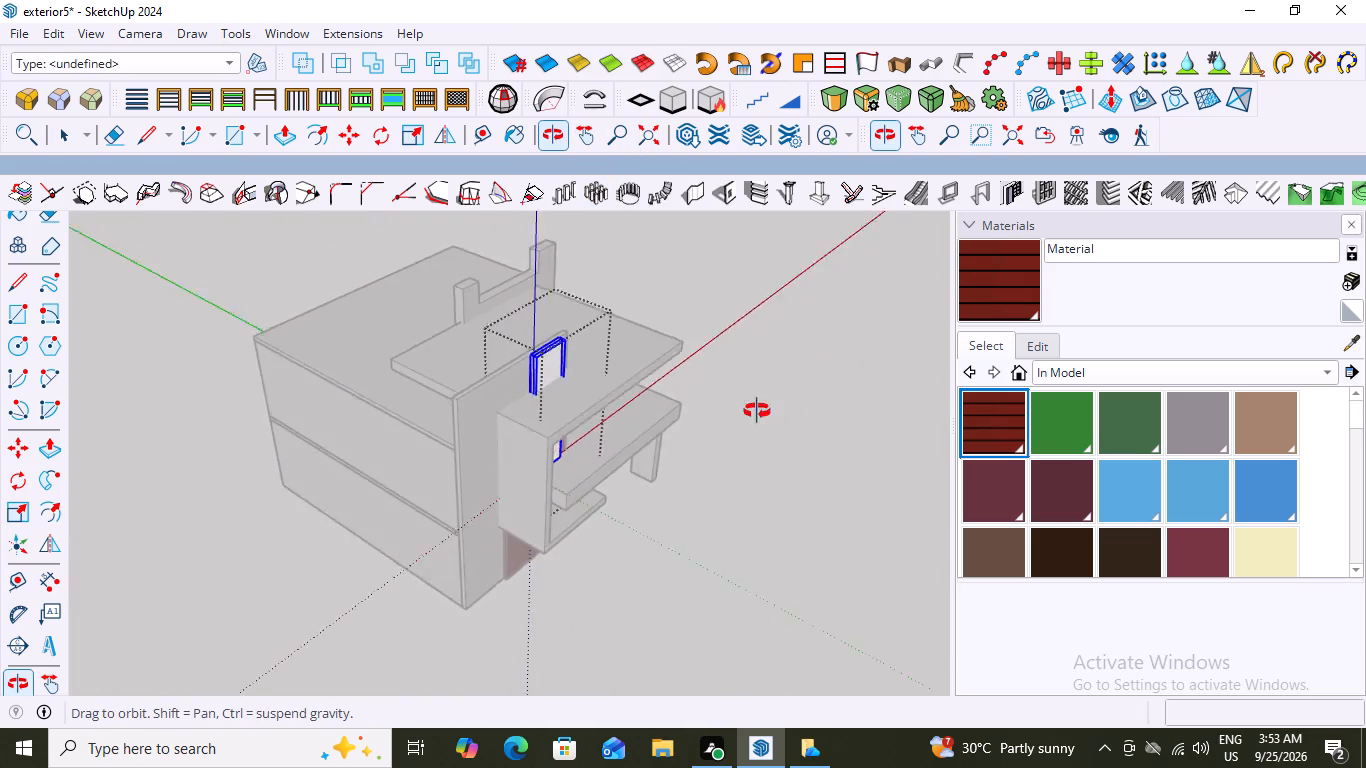
{"action": "middle_click_drag", "start_coordinate": [757, 411], "coordinate": [540, 351]}
{"action": "scroll", "coordinate": [541, 387], "scroll_direction": "up", "scroll_amount": 2}
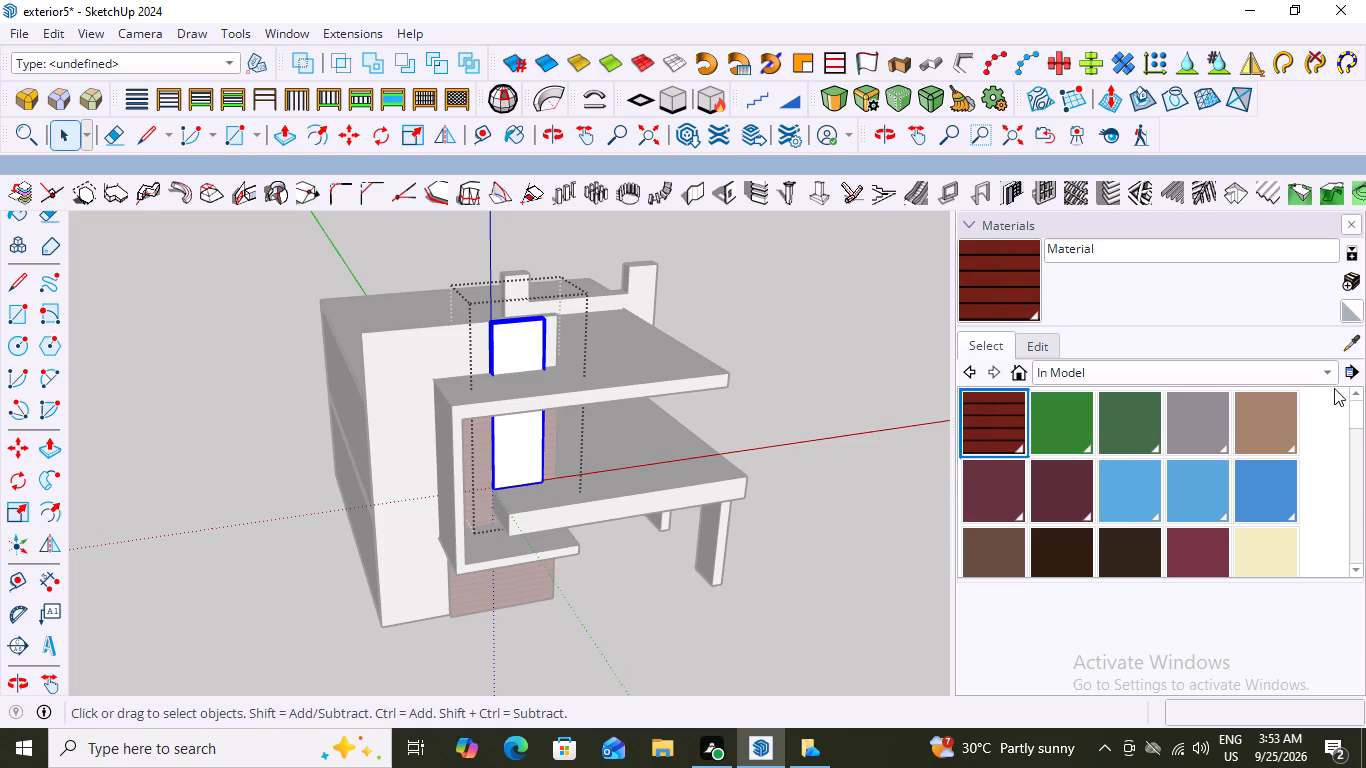
{"action": "left_click", "coordinate": [1326, 369]}
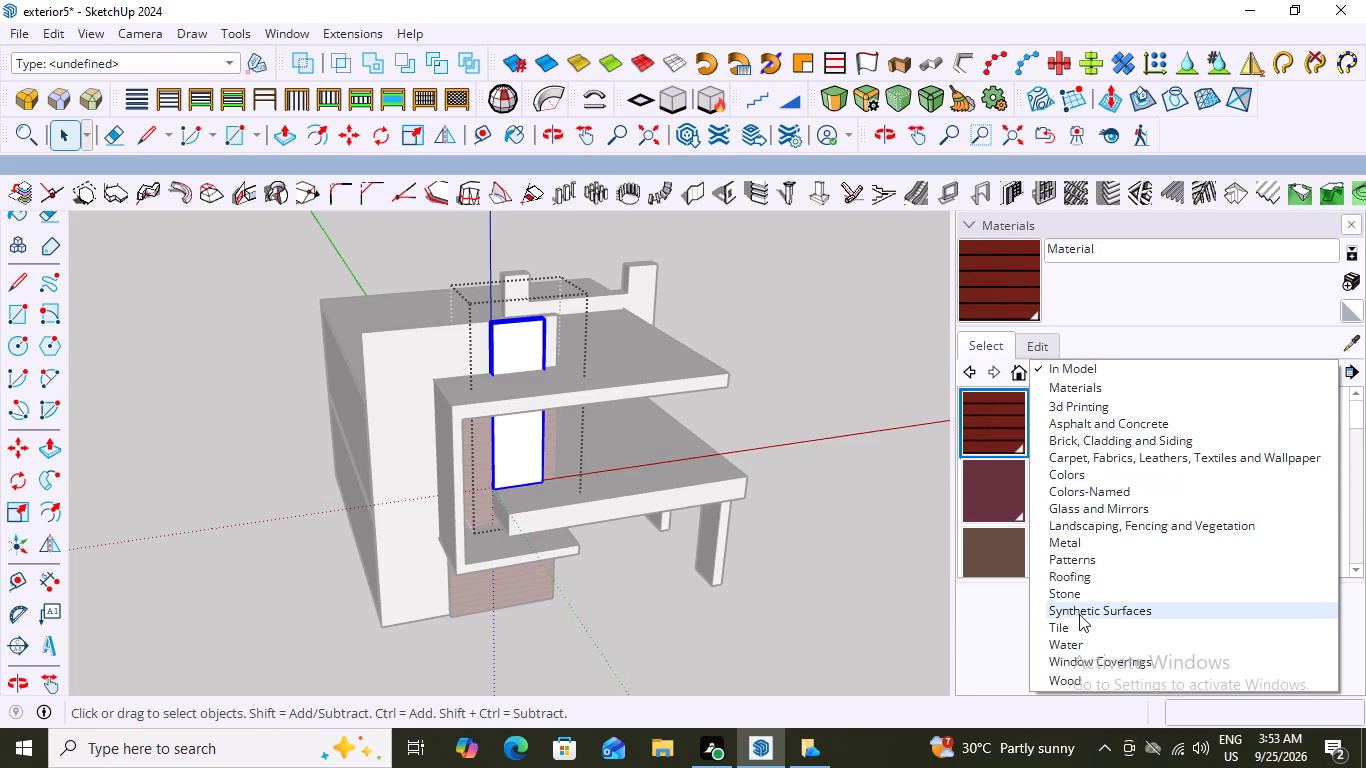
{"action": "left_click", "coordinate": [1063, 592]}
{"action": "scroll", "coordinate": [1120, 491], "scroll_direction": "down", "scroll_amount": 3}
{"action": "scroll", "coordinate": [1186, 472], "scroll_direction": "up", "scroll_amount": 3}
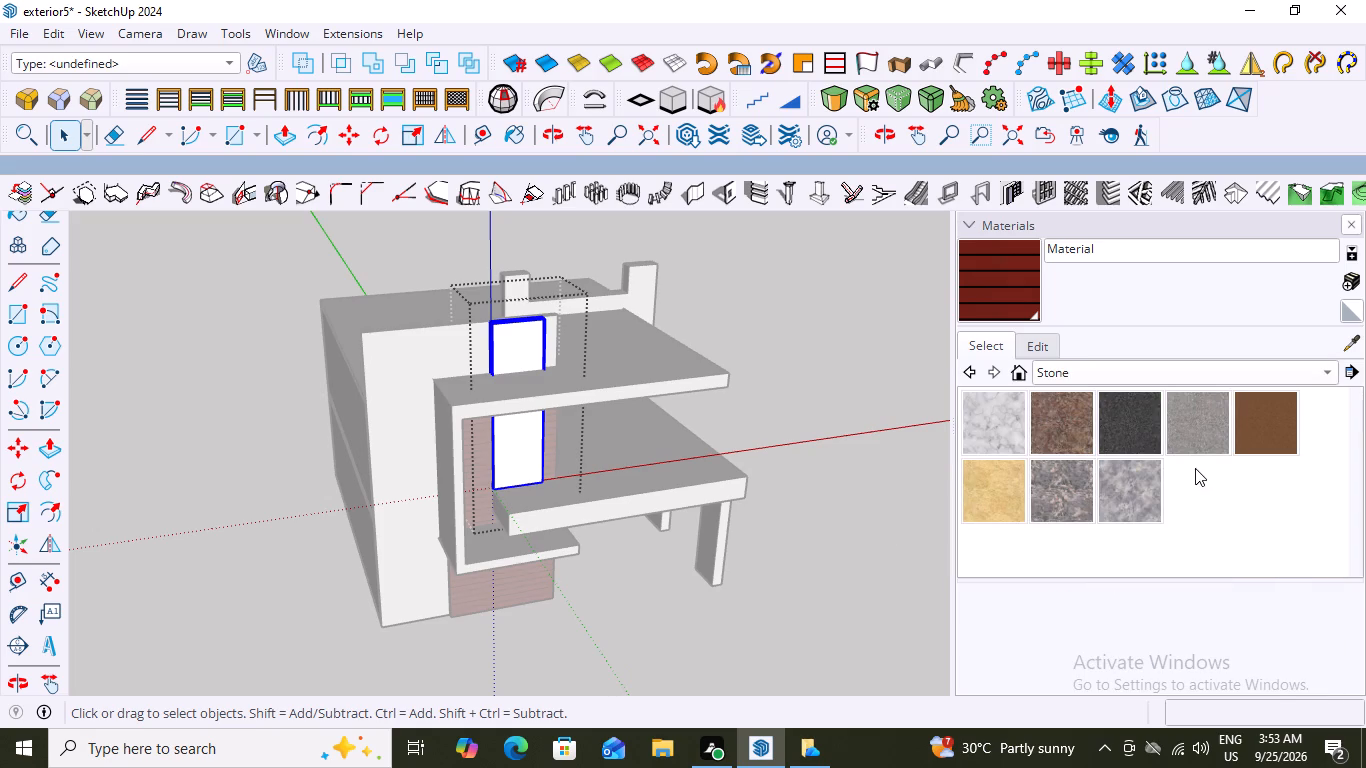
{"action": "scroll", "coordinate": [1195, 468], "scroll_direction": "up", "scroll_amount": 1}
{"action": "left_click", "coordinate": [1331, 370]}
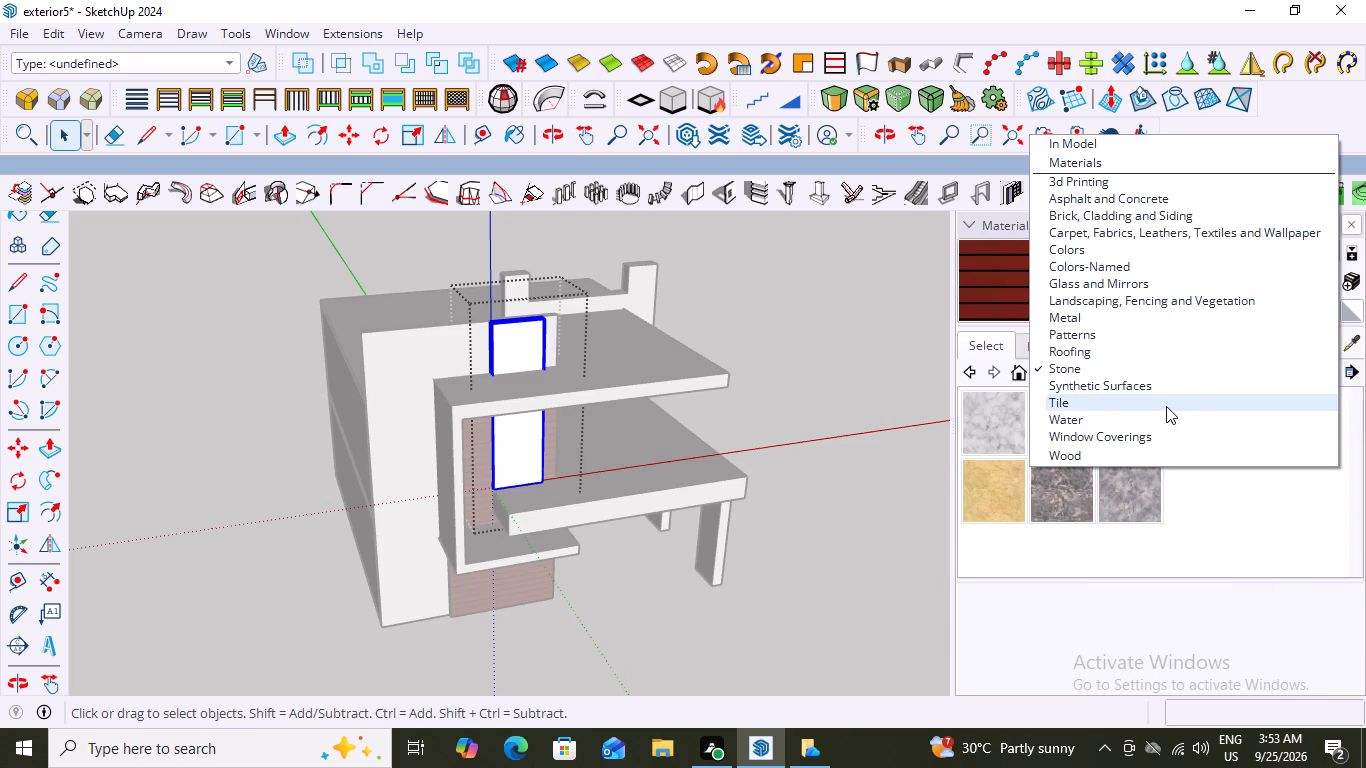
{"action": "left_click", "coordinate": [1087, 218]}
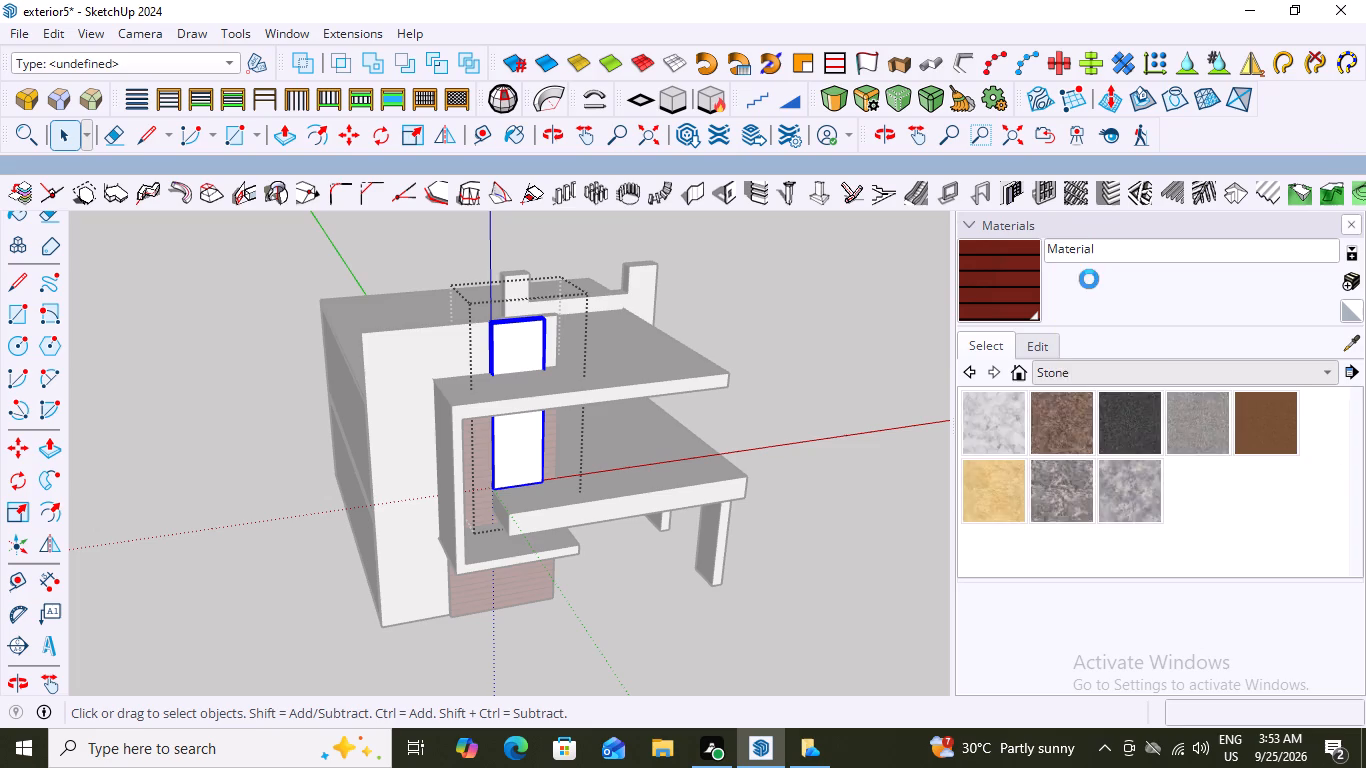
{"action": "scroll", "coordinate": [1120, 469], "scroll_direction": "down", "scroll_amount": 3}
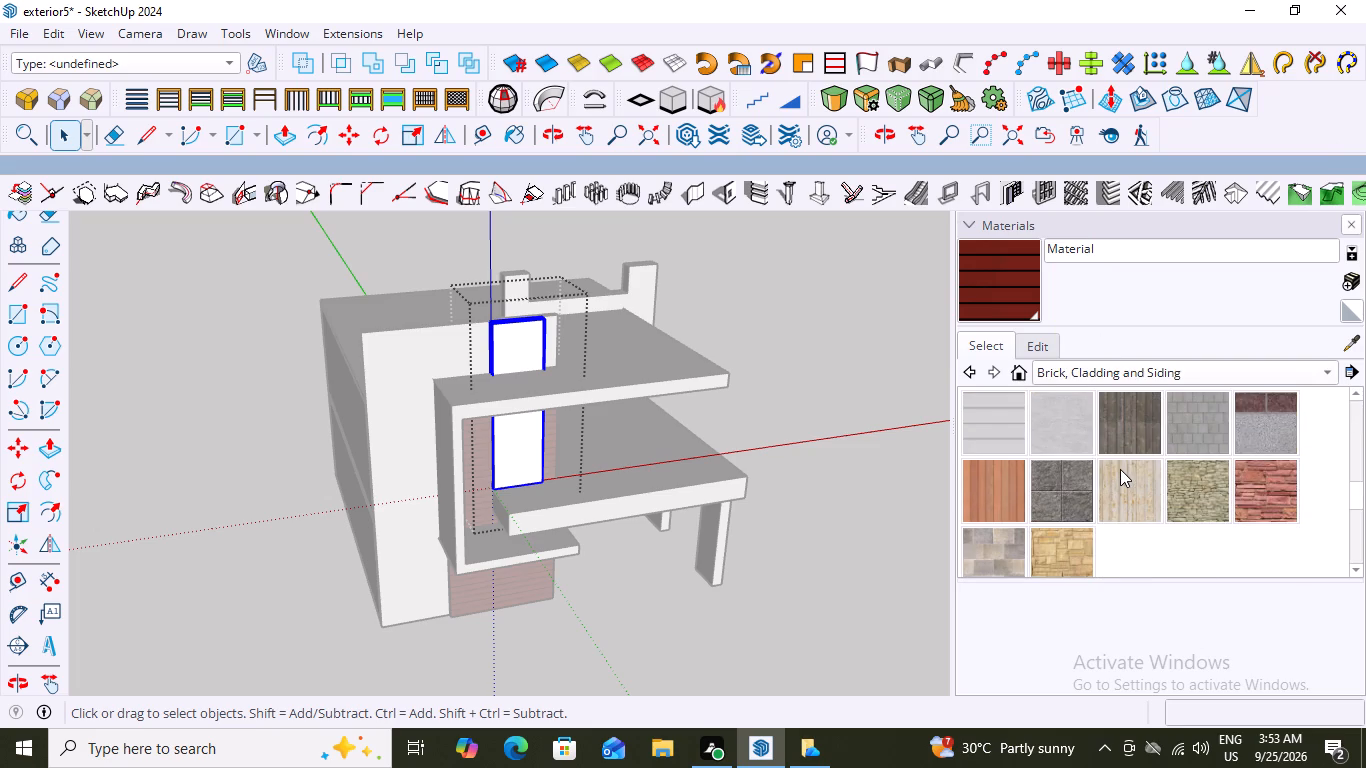
{"action": "scroll", "coordinate": [1120, 469], "scroll_direction": "down", "scroll_amount": 1}
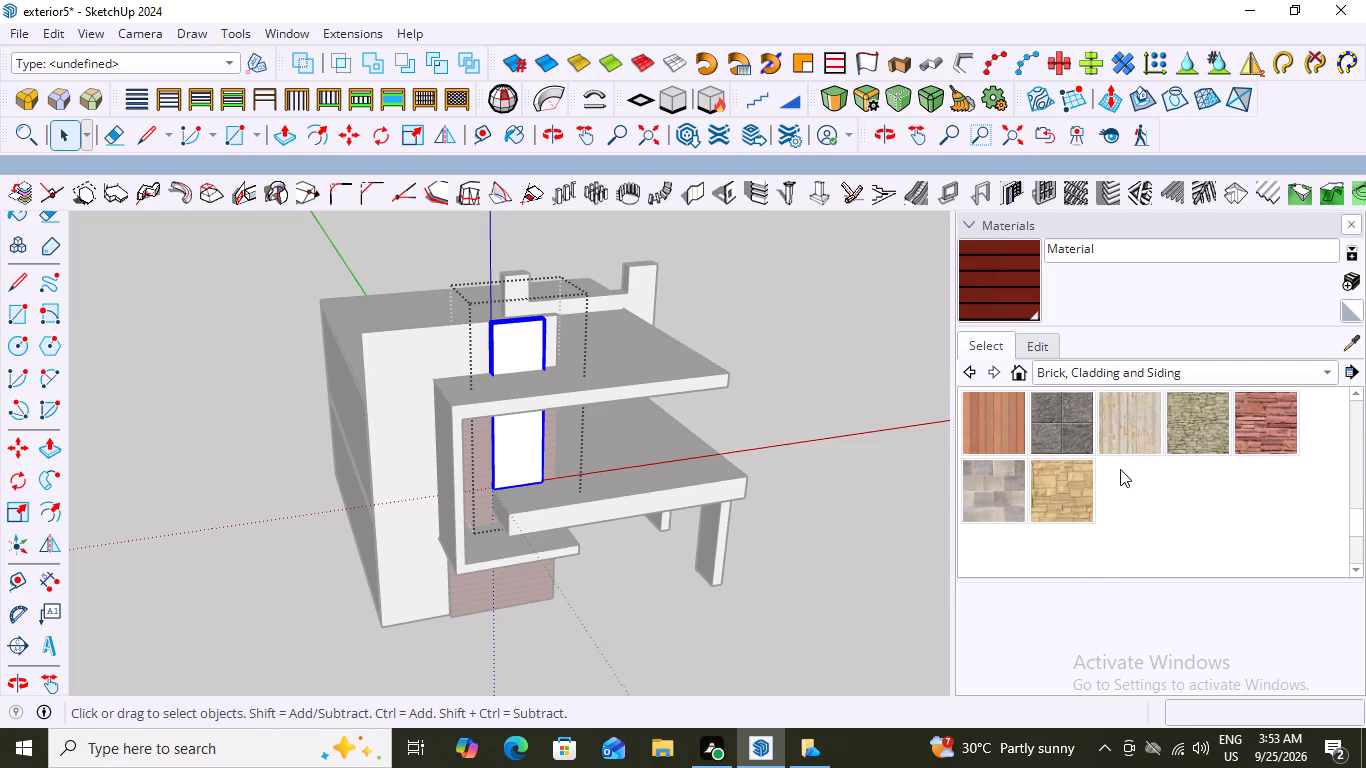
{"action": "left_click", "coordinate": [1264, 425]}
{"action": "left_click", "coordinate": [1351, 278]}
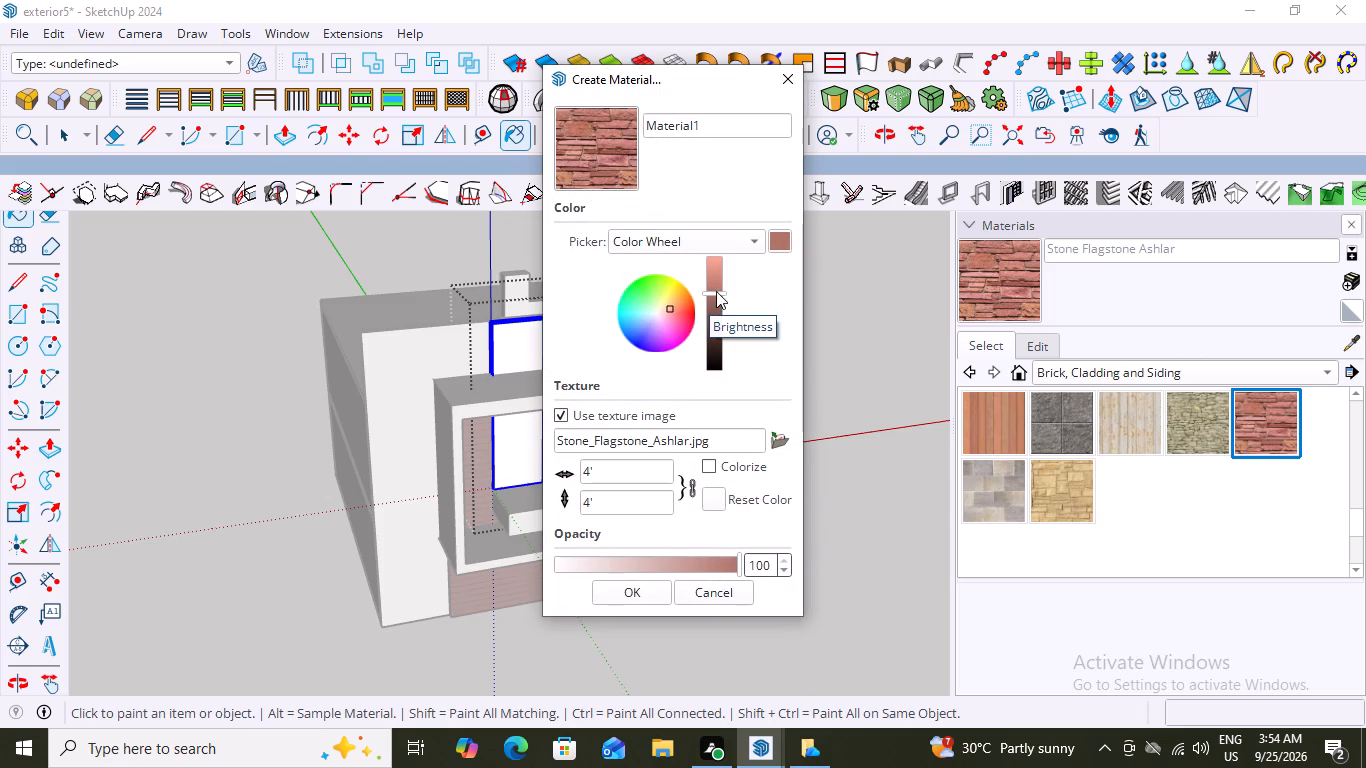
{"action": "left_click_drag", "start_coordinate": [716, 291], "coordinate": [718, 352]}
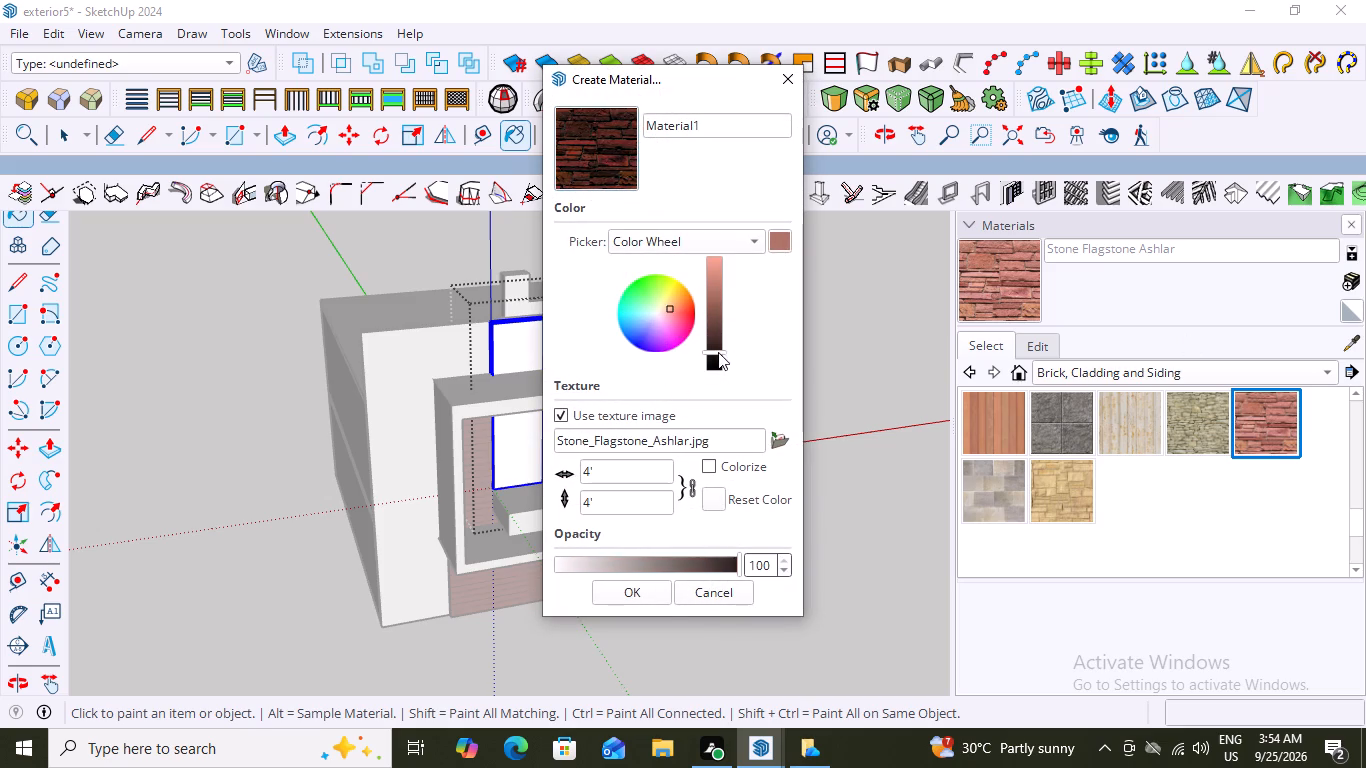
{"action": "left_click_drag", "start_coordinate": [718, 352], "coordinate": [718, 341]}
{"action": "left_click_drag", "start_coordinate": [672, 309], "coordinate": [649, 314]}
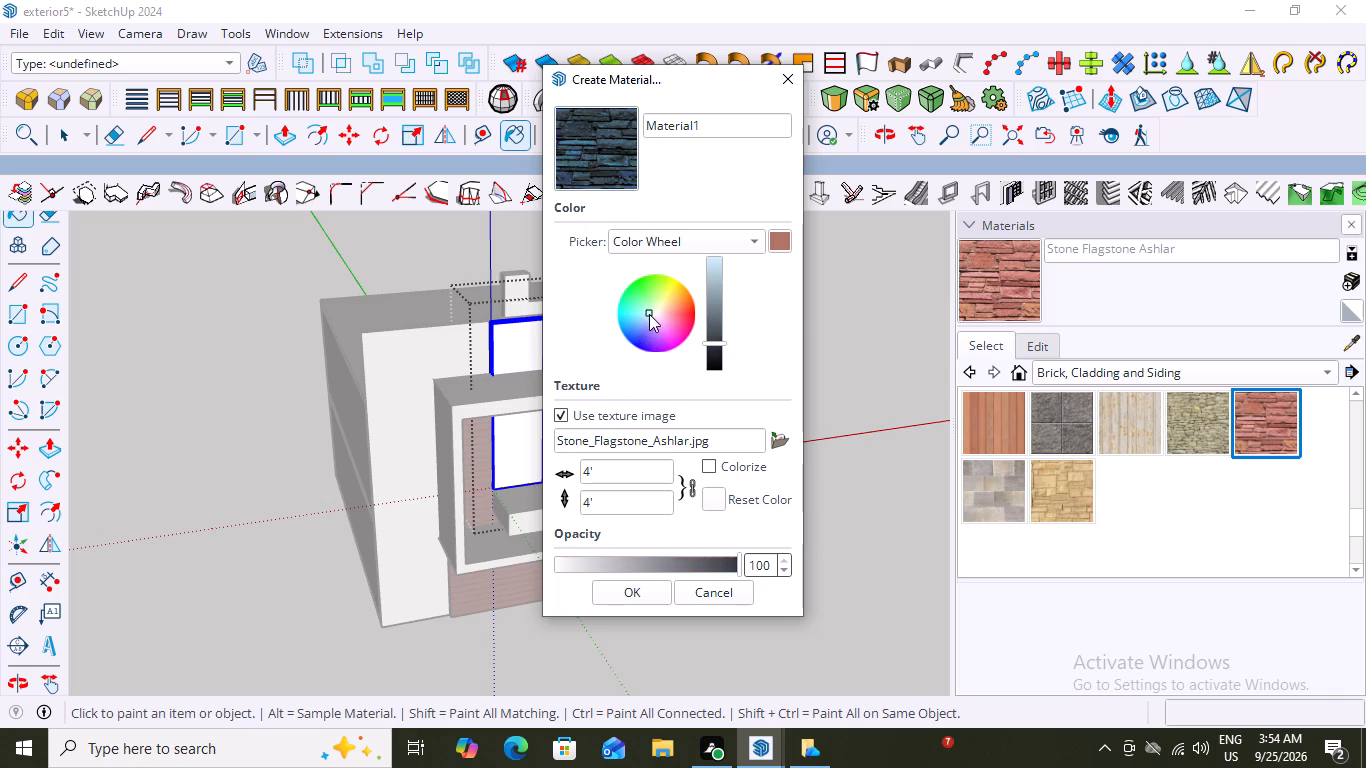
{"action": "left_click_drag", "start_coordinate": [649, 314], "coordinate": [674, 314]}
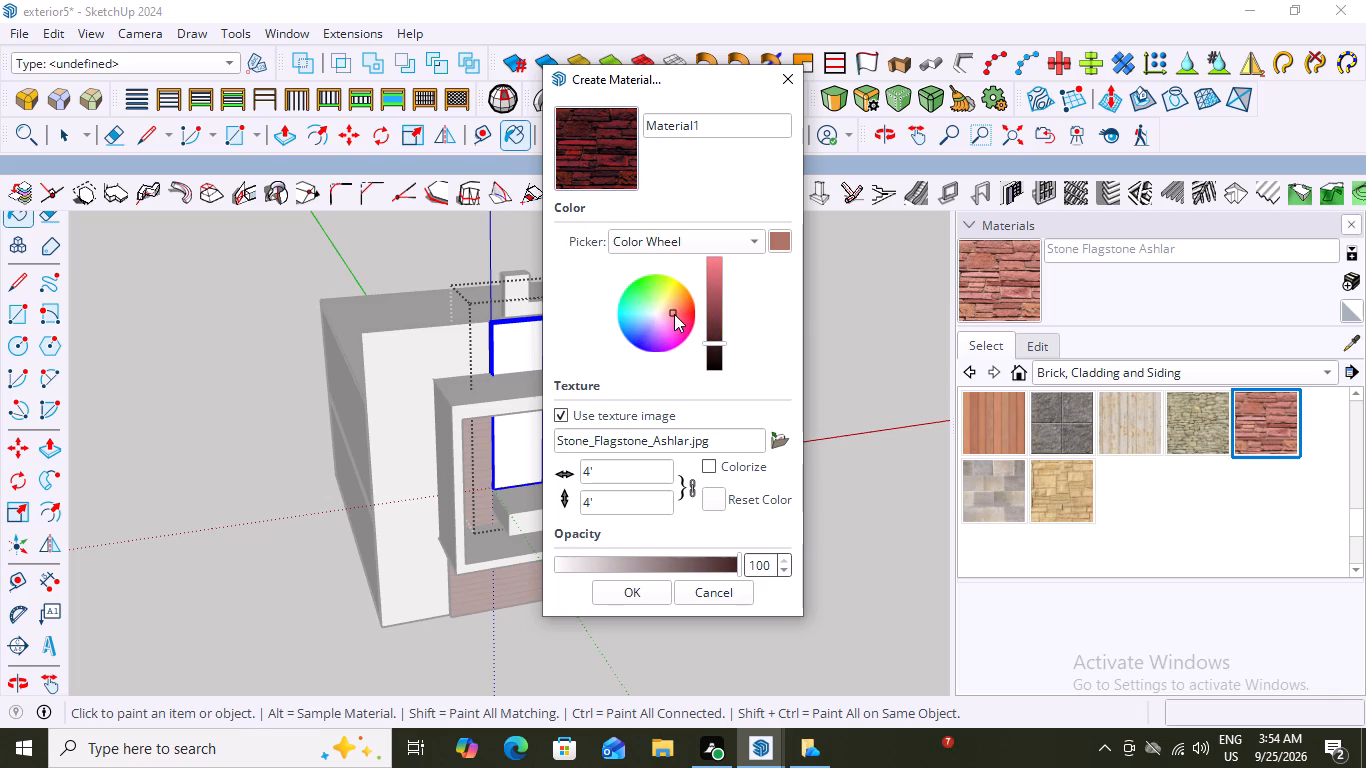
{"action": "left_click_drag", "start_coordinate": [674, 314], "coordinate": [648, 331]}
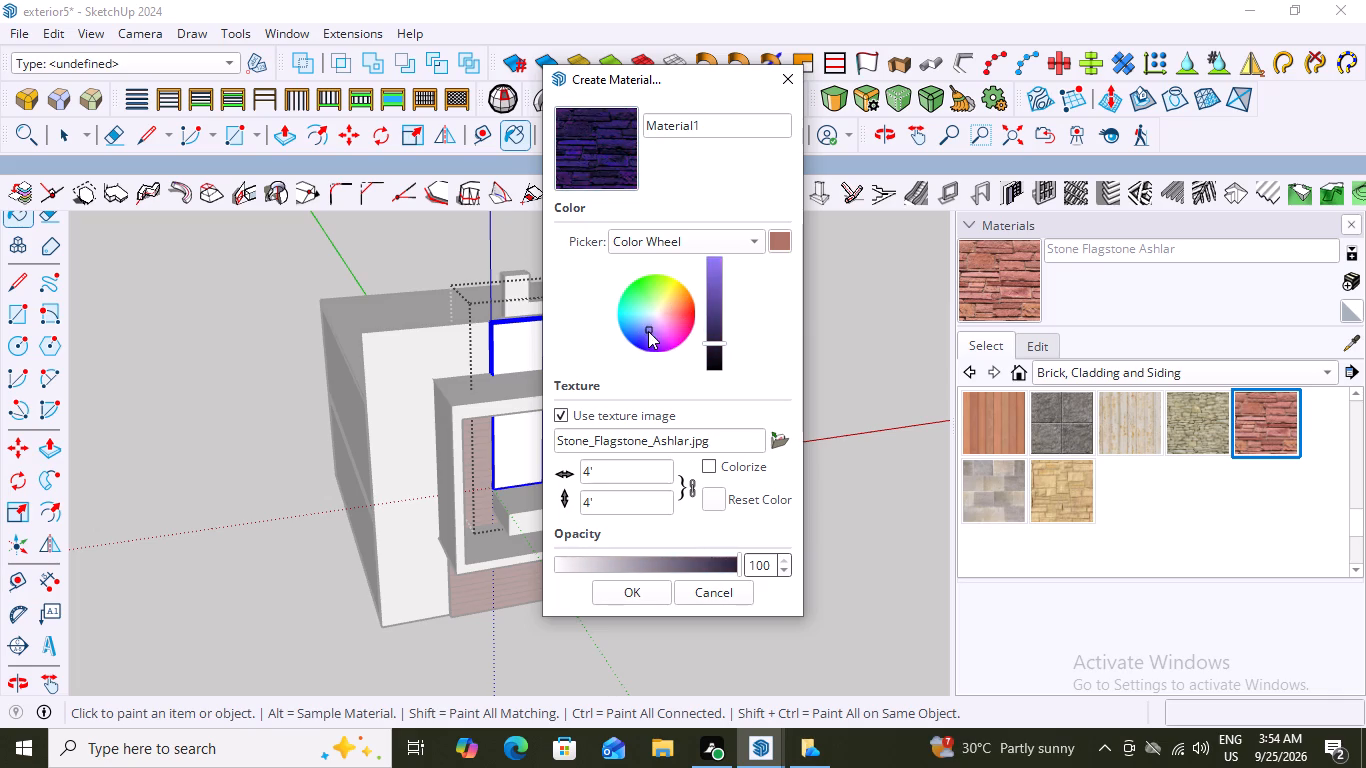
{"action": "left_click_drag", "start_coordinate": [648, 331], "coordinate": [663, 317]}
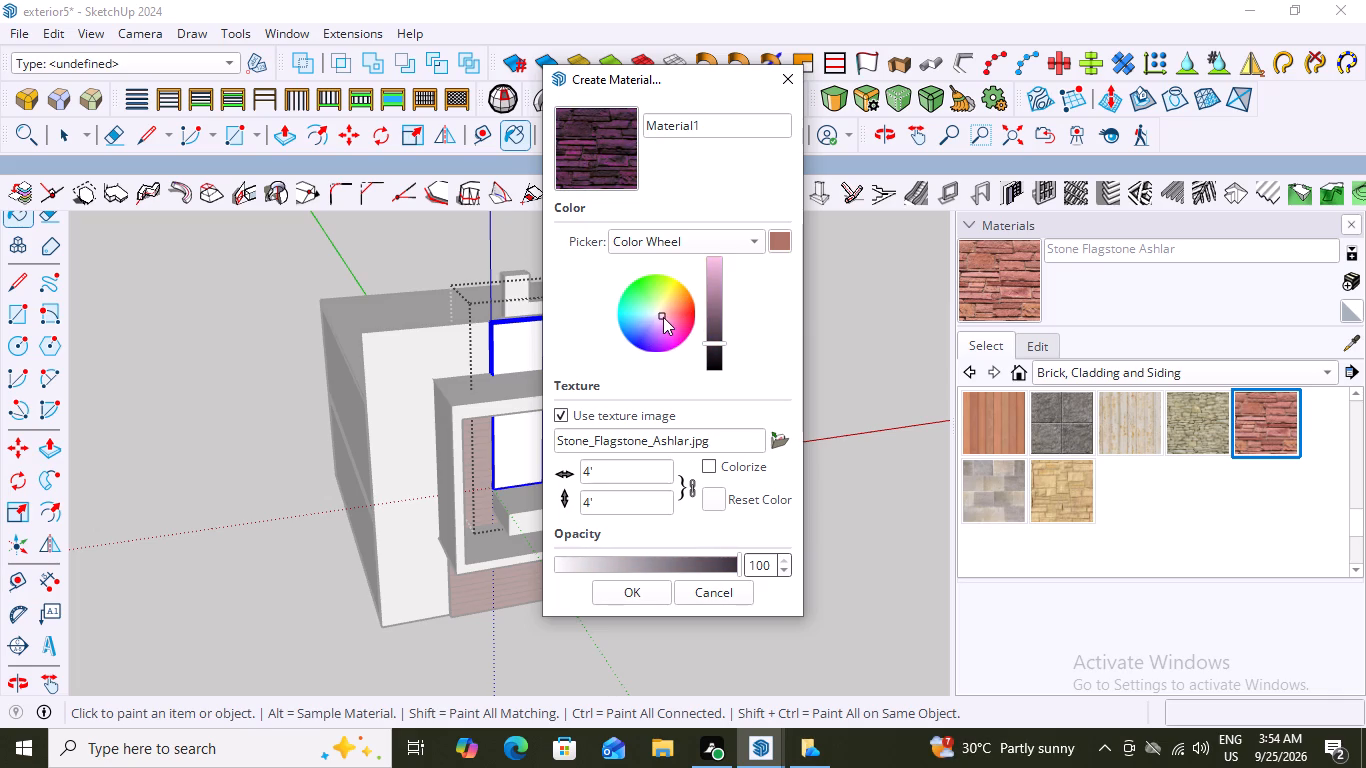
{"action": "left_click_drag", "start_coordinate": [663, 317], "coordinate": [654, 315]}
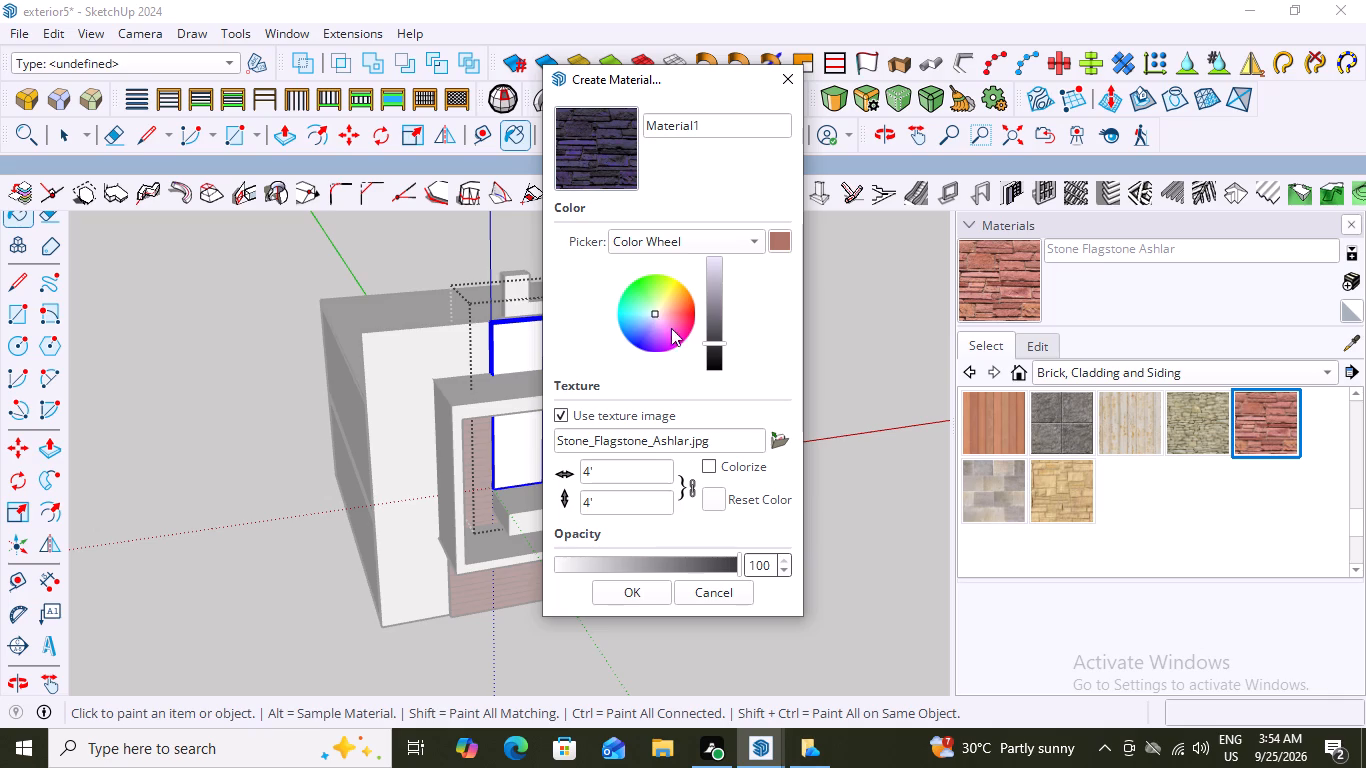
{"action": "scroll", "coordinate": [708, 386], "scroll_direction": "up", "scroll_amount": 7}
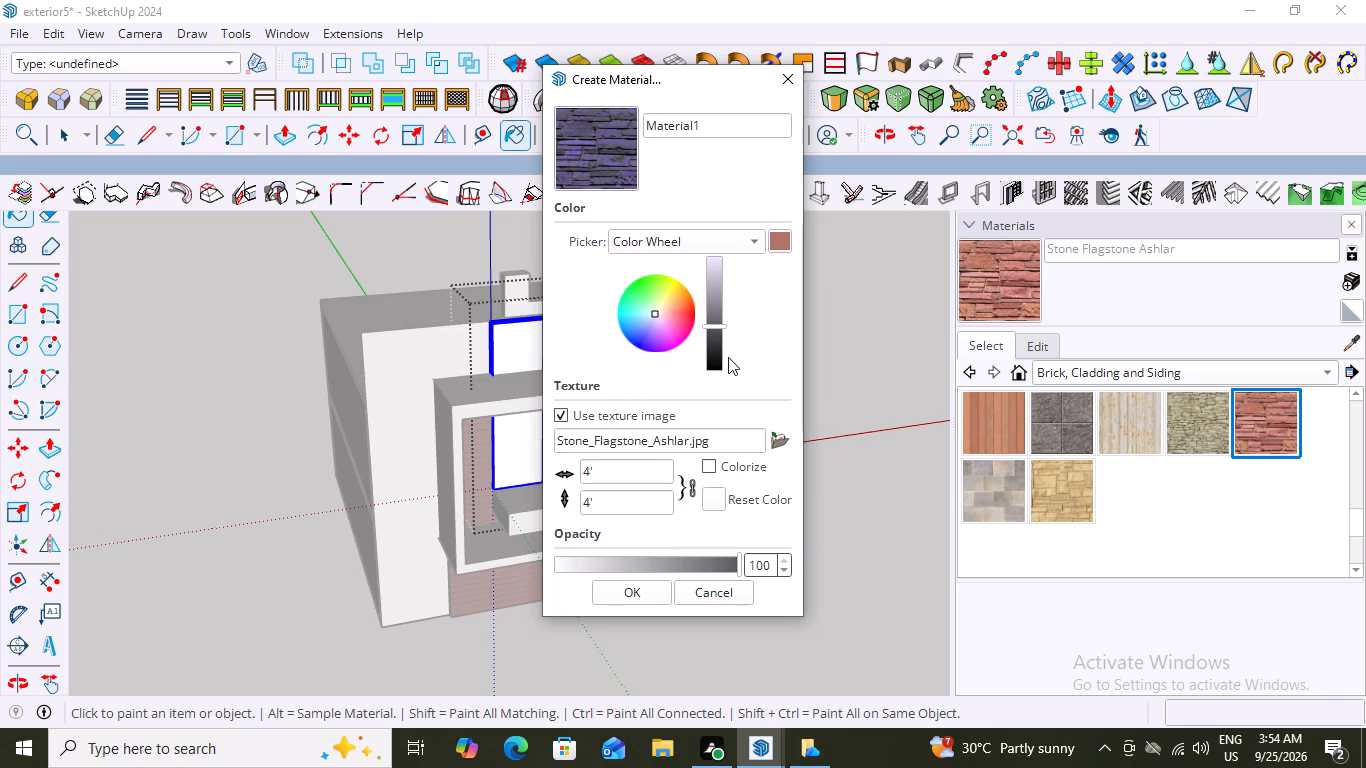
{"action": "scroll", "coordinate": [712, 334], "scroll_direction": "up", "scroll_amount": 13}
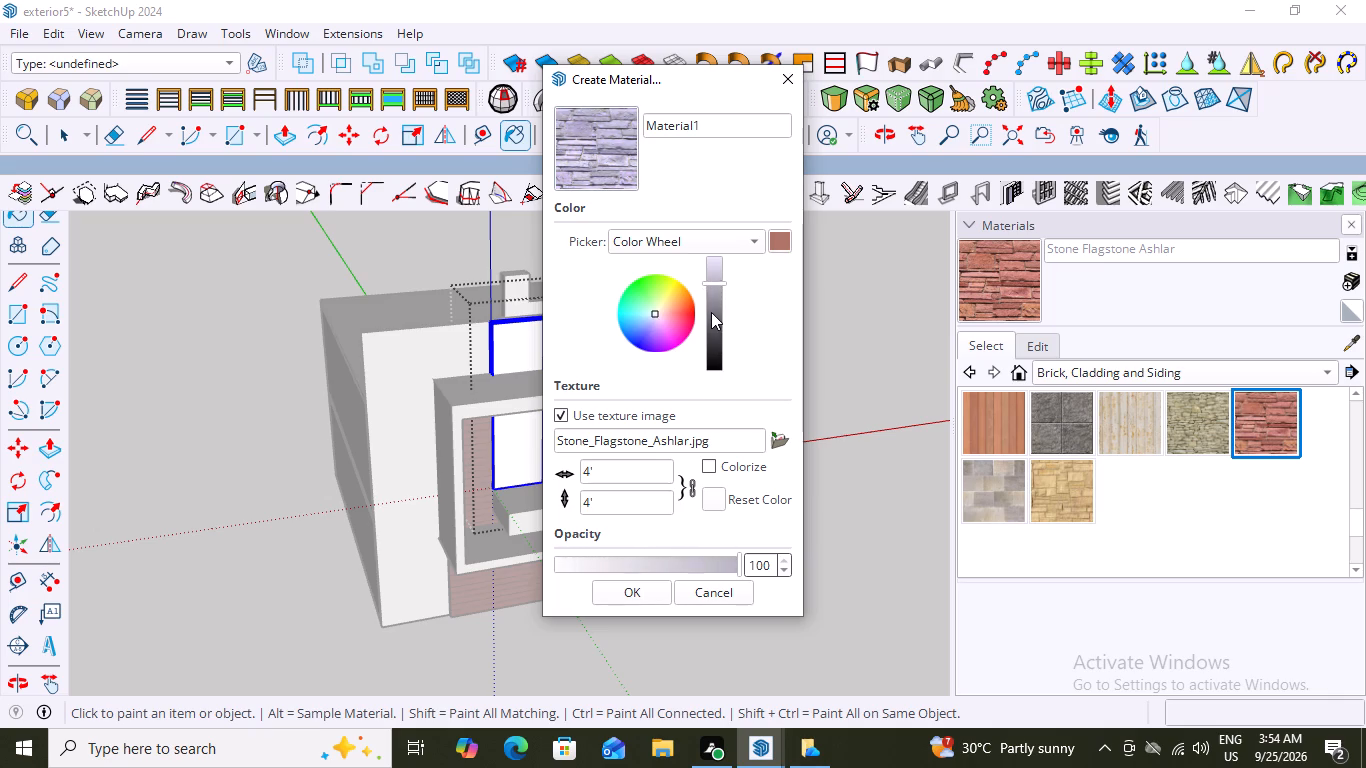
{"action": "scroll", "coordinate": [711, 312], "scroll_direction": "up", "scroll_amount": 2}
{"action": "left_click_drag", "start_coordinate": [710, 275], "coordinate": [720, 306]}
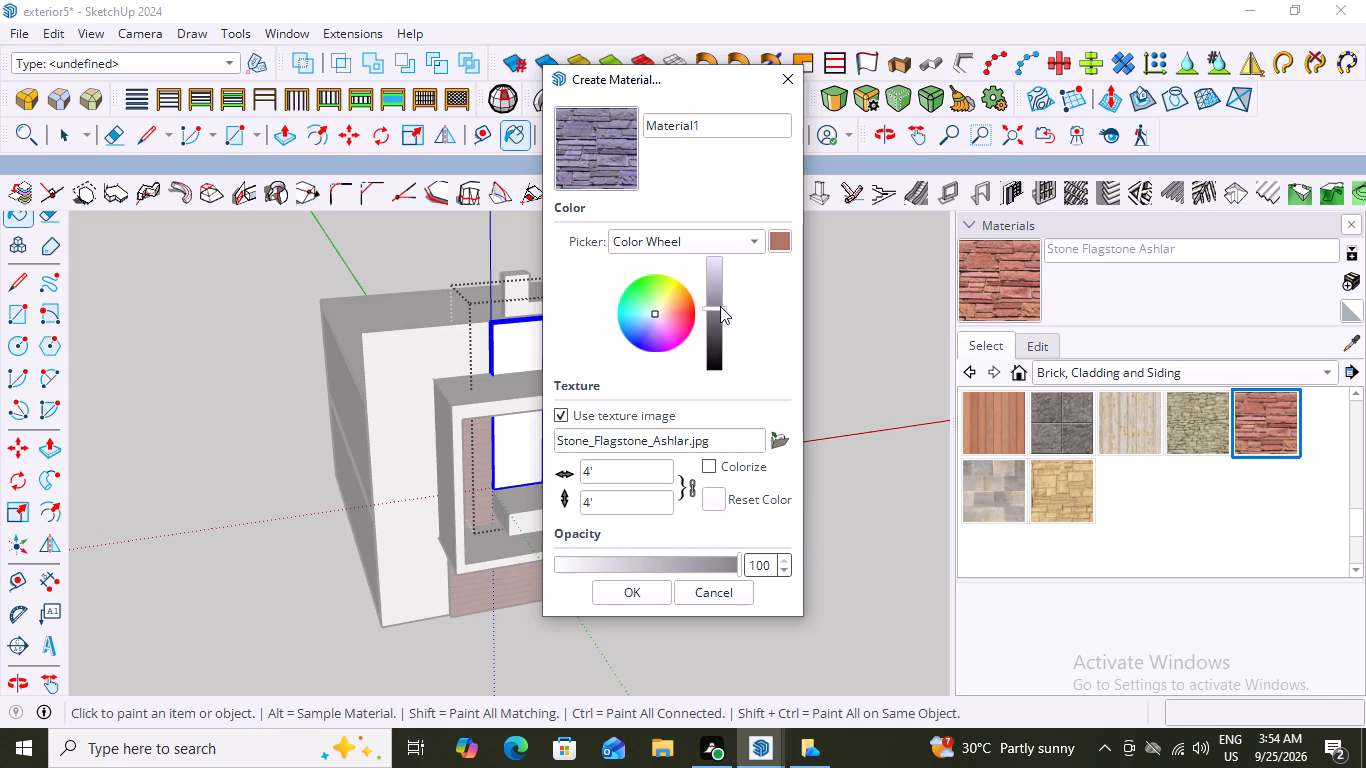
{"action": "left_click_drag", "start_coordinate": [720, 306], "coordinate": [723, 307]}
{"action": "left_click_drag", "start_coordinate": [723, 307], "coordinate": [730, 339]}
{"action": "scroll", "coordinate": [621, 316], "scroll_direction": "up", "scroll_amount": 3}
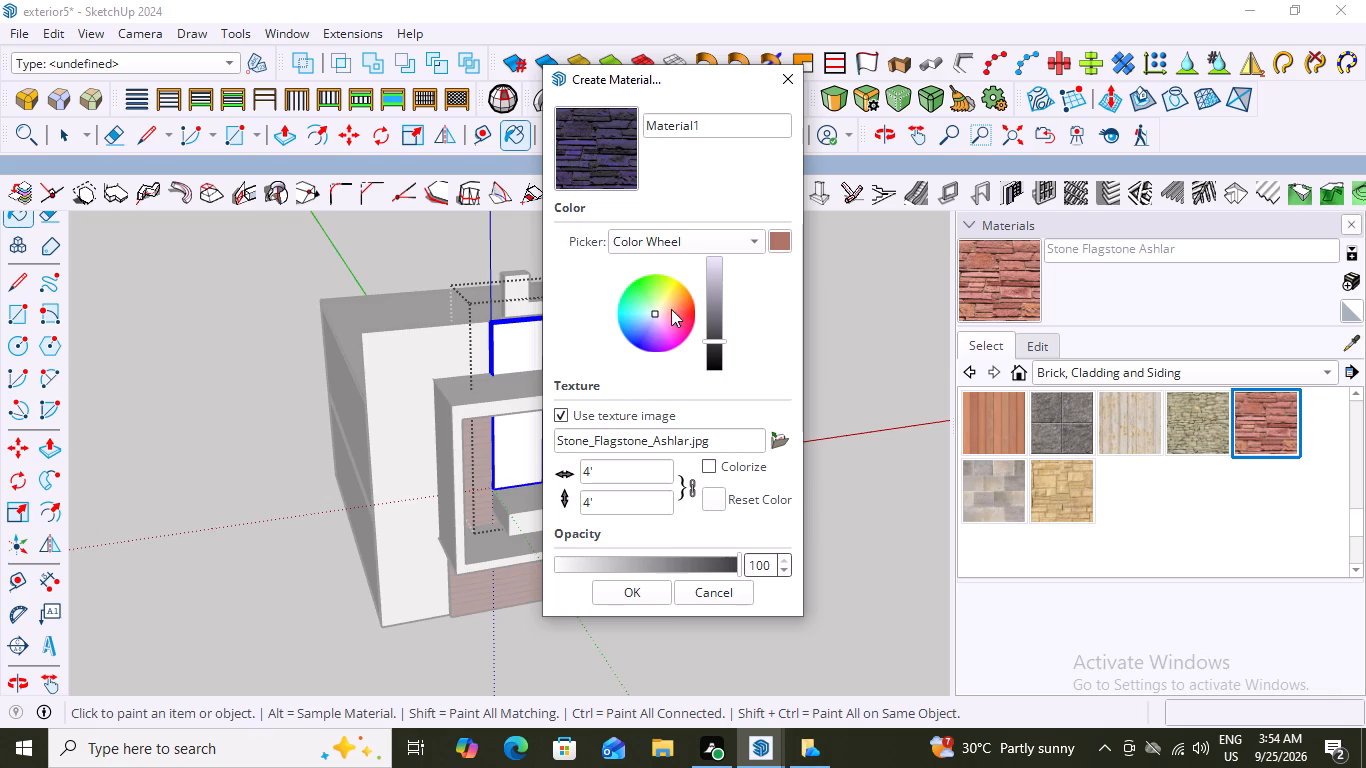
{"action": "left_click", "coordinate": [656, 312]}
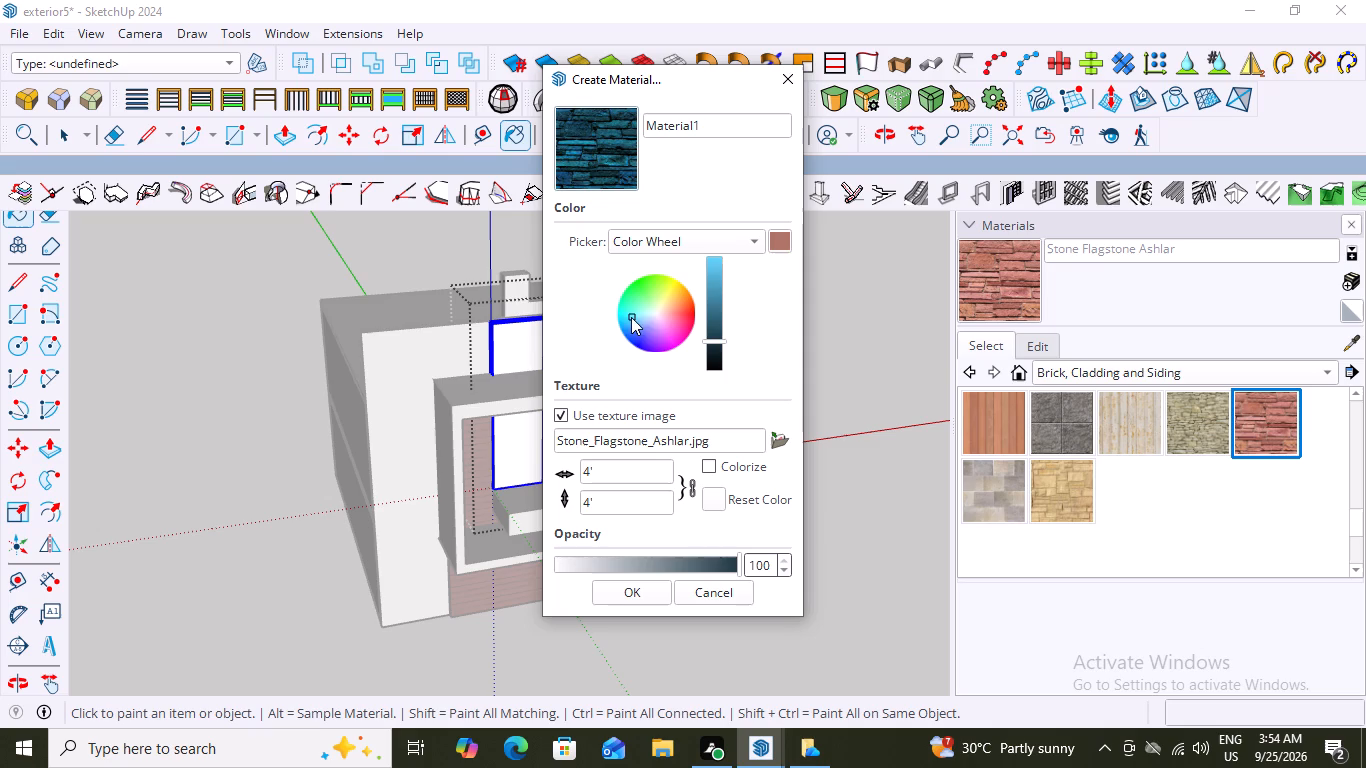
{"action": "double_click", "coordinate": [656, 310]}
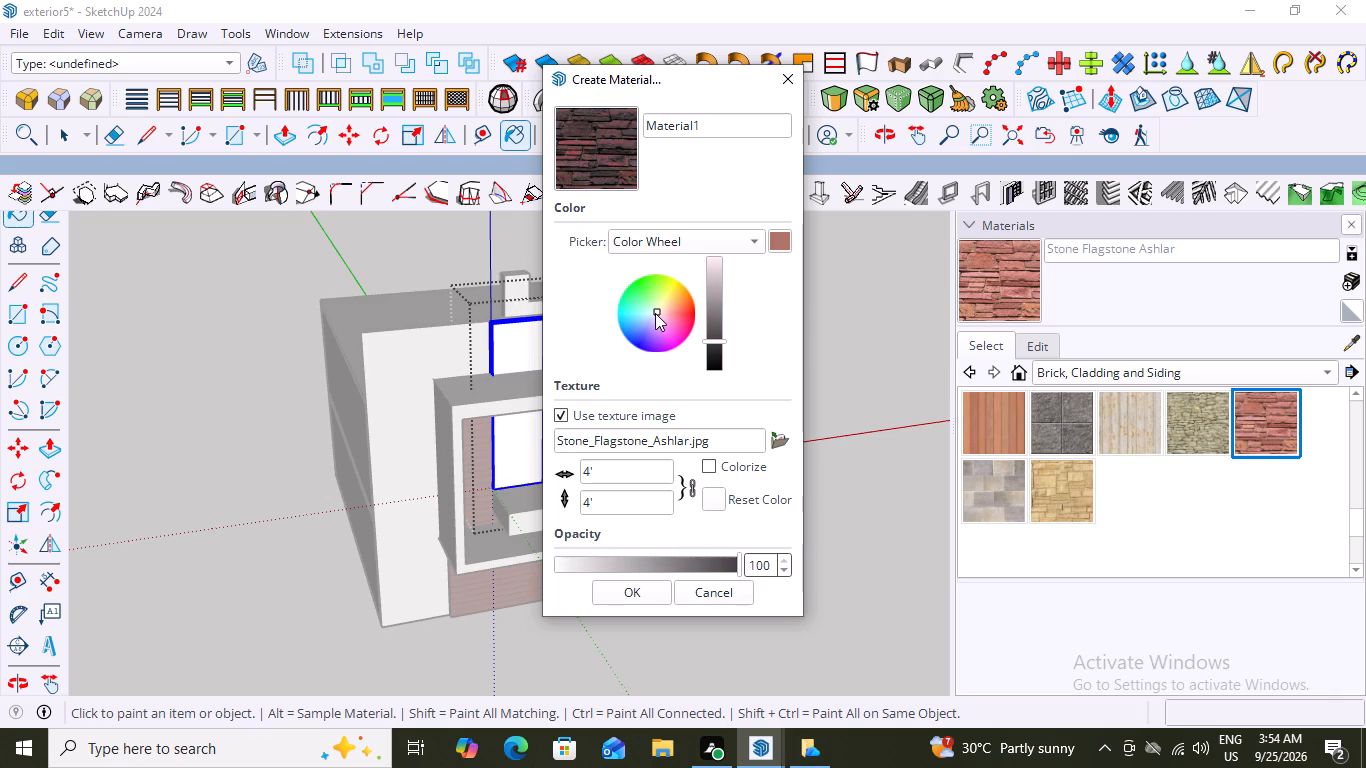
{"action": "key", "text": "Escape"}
Look through the Brick, Cladding and Siding materials again for a finish for the vertical strip.
{"action": "scroll", "coordinate": [1193, 411], "scroll_direction": "down", "scroll_amount": 2}
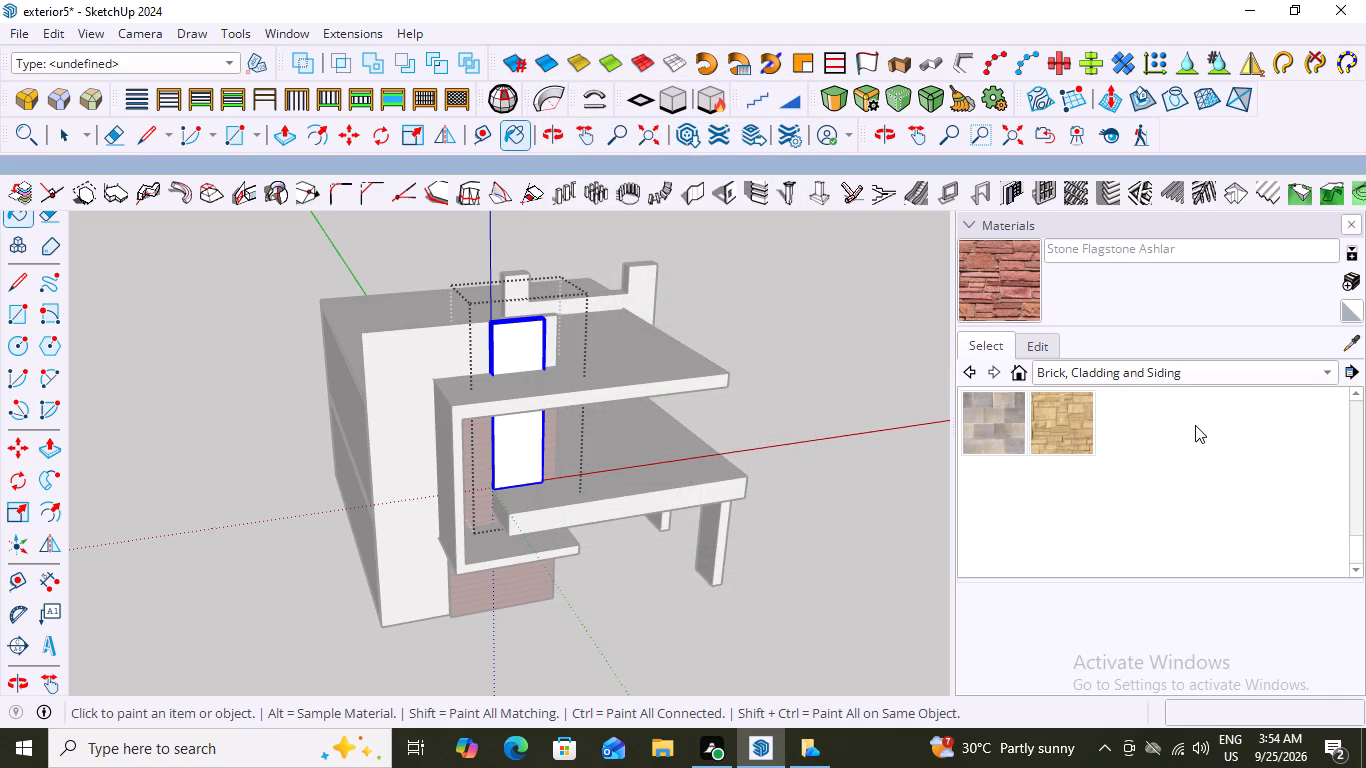
{"action": "scroll", "coordinate": [1071, 441], "scroll_direction": "up", "scroll_amount": 2}
{"action": "scroll", "coordinate": [1077, 511], "scroll_direction": "down", "scroll_amount": 1}
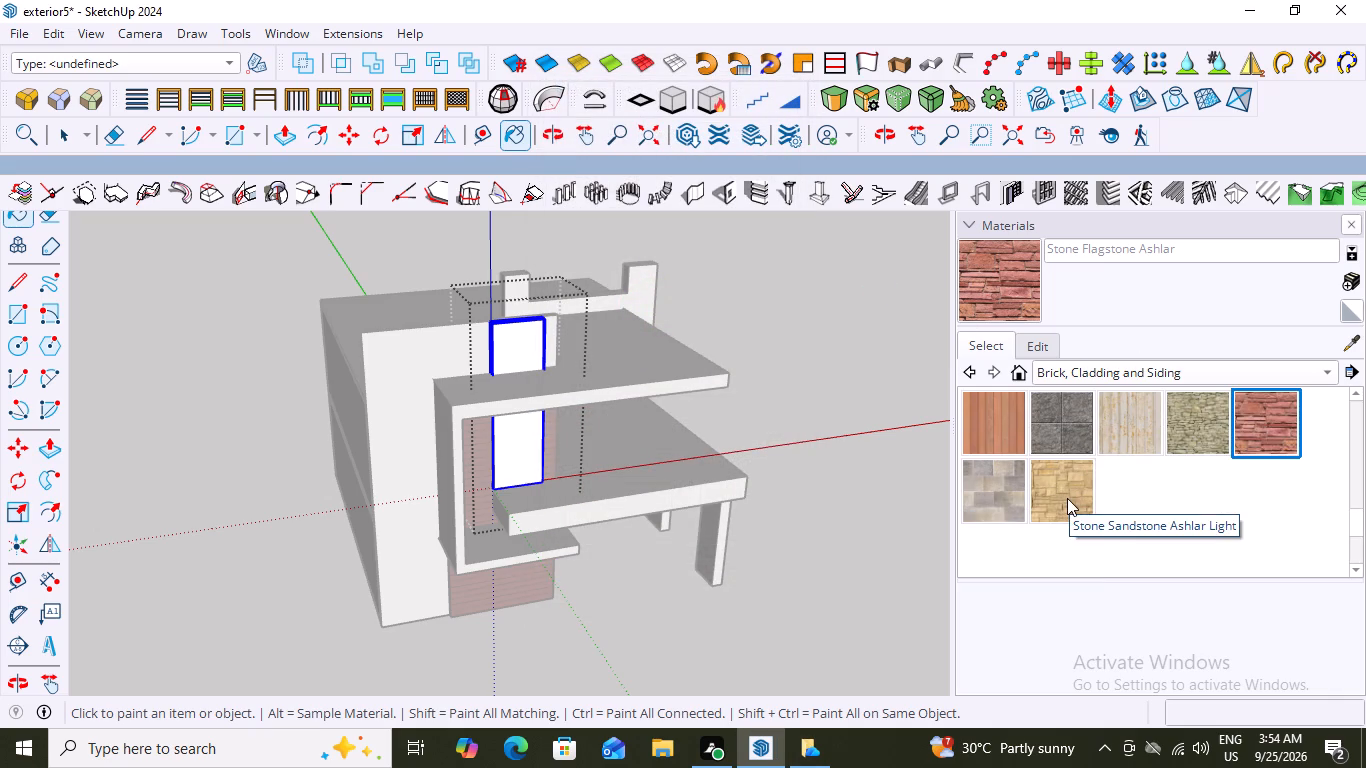
{"action": "scroll", "coordinate": [1273, 422], "scroll_direction": "up", "scroll_amount": 5}
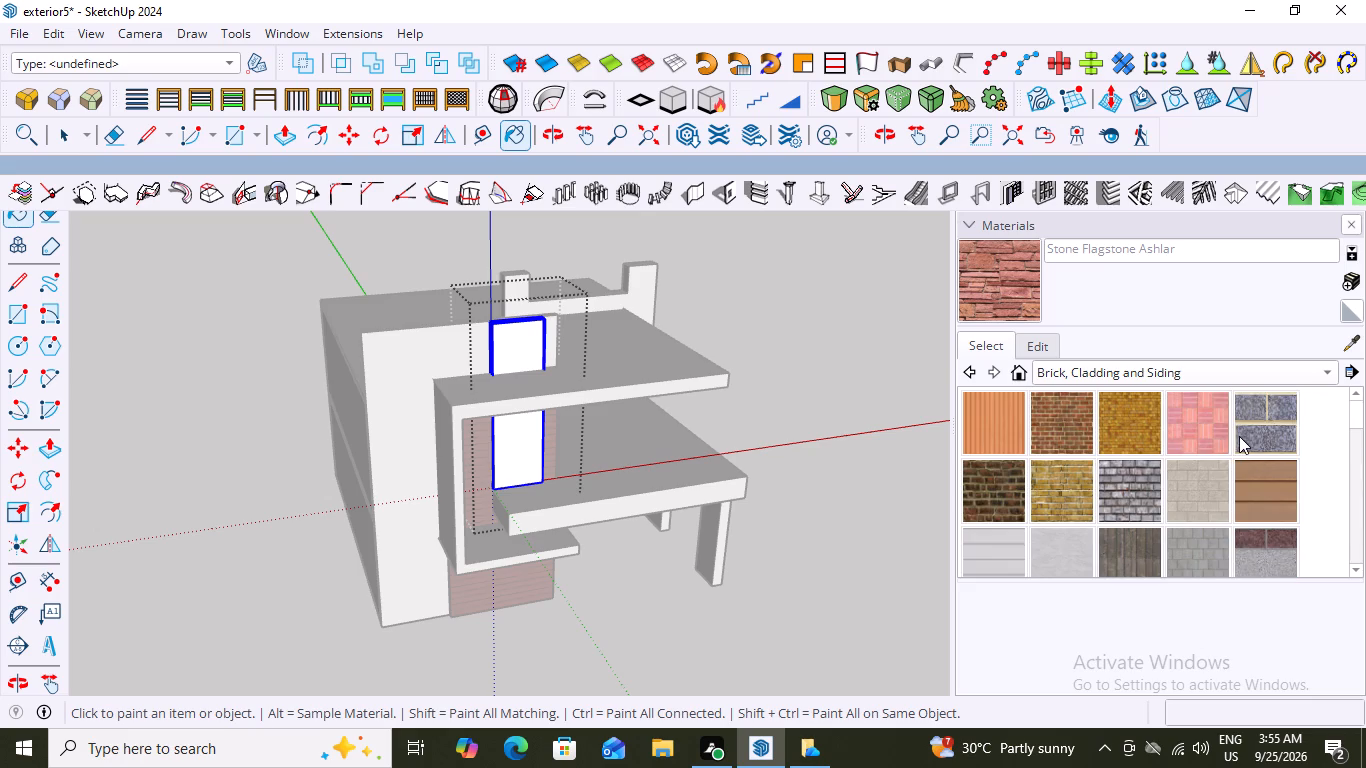
{"action": "scroll", "coordinate": [1183, 439], "scroll_direction": "up", "scroll_amount": 3}
{"action": "scroll", "coordinate": [1183, 439], "scroll_direction": "down", "scroll_amount": 4}
{"action": "scroll", "coordinate": [1183, 439], "scroll_direction": "up", "scroll_amount": 3}
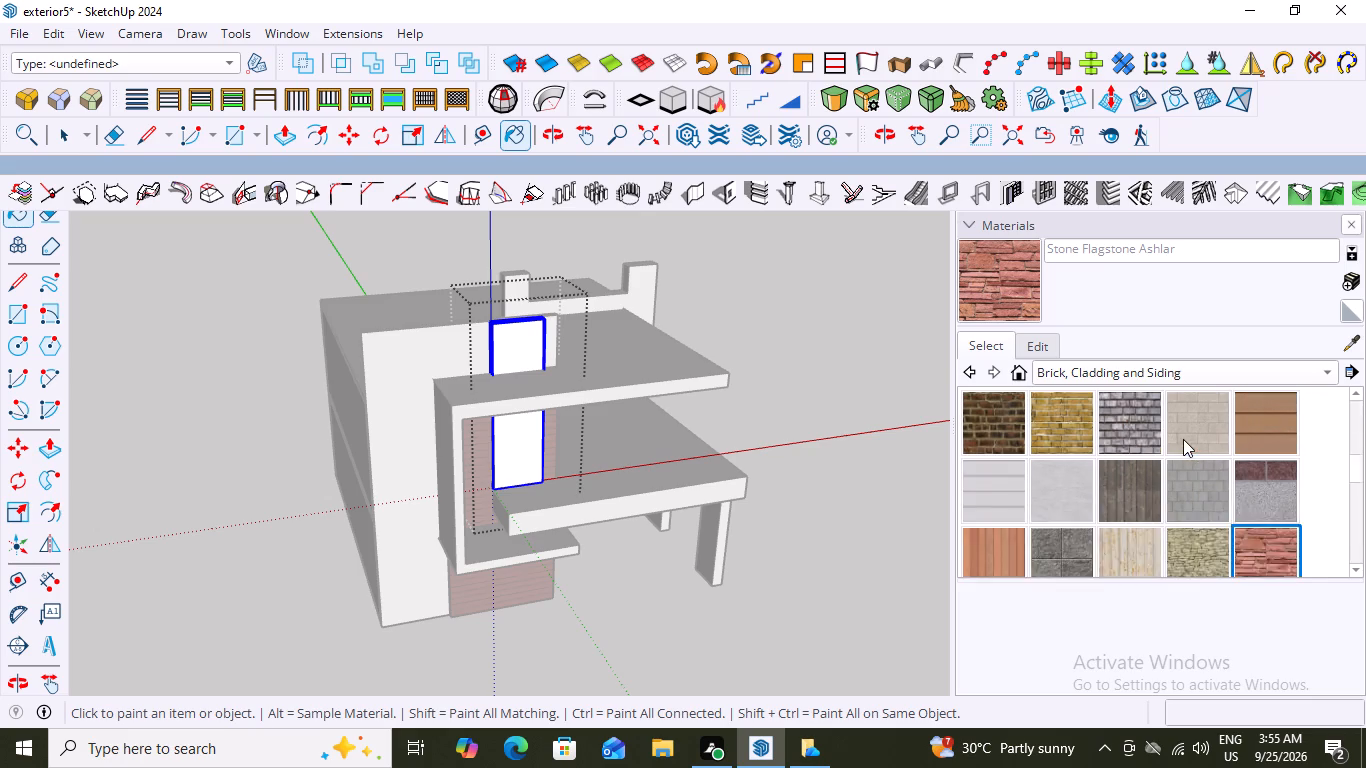
{"action": "scroll", "coordinate": [1183, 439], "scroll_direction": "up", "scroll_amount": 1}
Browse the Carpet, Fabrics, Leathers, Textiles and Wallpaper collection and the Stone collection for a suitable strip finish.
{"action": "left_click", "coordinate": [1328, 367]}
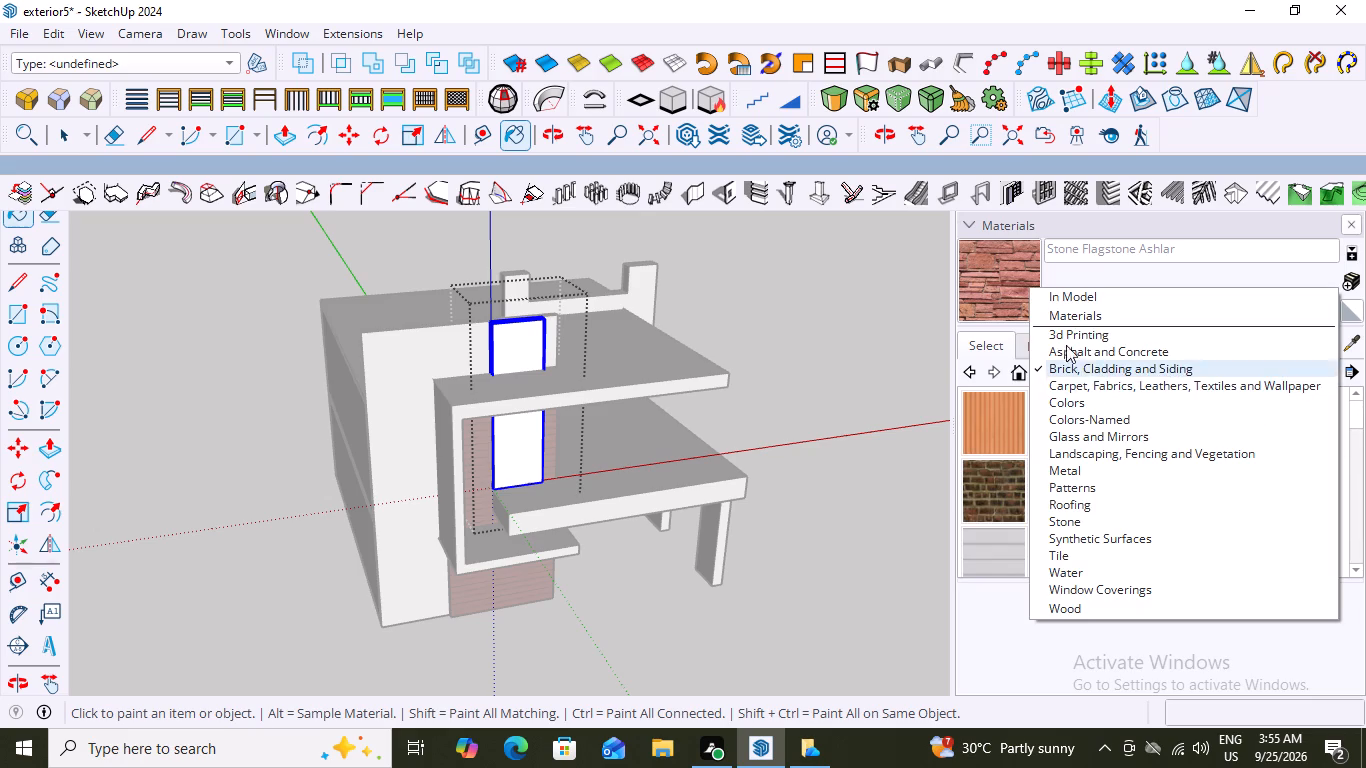
{"action": "left_click", "coordinate": [1068, 386]}
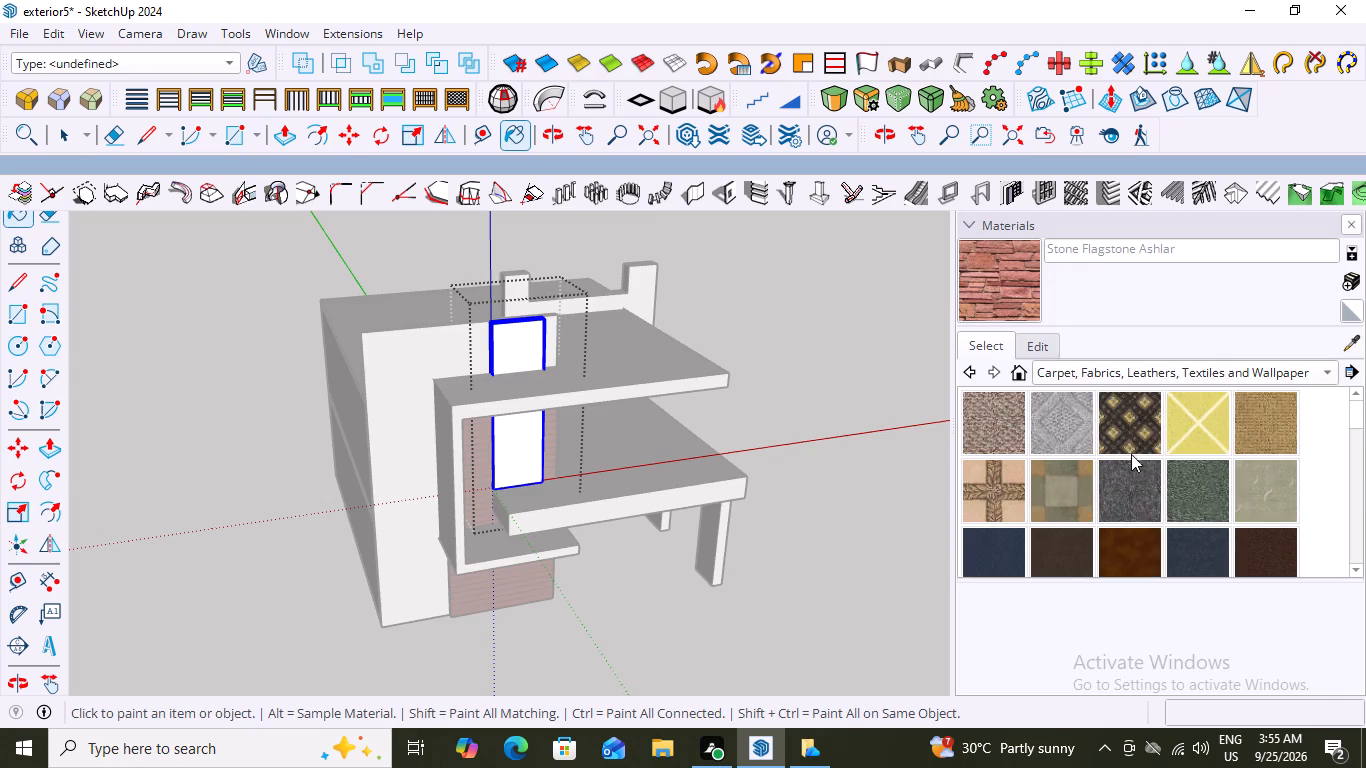
{"action": "scroll", "coordinate": [1136, 464], "scroll_direction": "down", "scroll_amount": 4}
{"action": "scroll", "coordinate": [1137, 469], "scroll_direction": "up", "scroll_amount": 3}
{"action": "left_click", "coordinate": [1331, 368]}
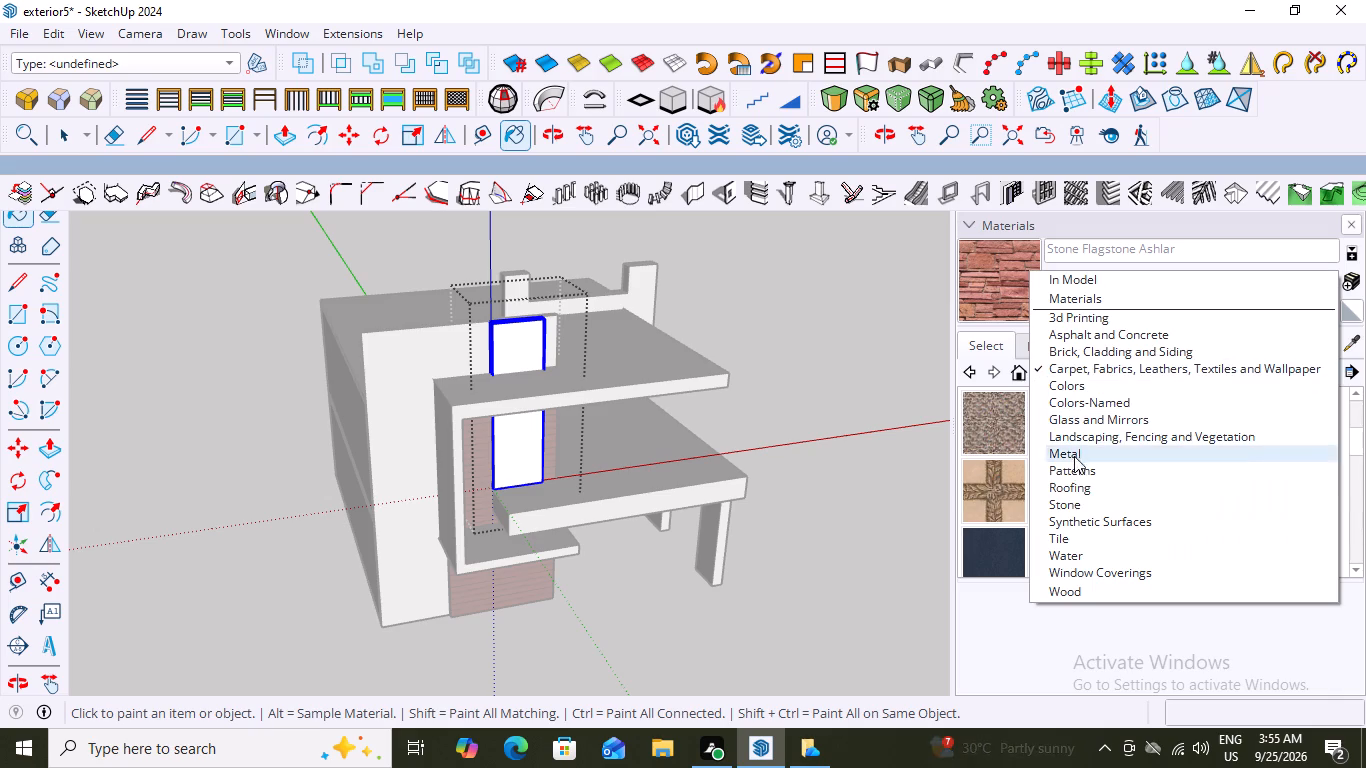
{"action": "left_click", "coordinate": [1075, 504]}
{"action": "scroll", "coordinate": [1082, 475], "scroll_direction": "down", "scroll_amount": 1}
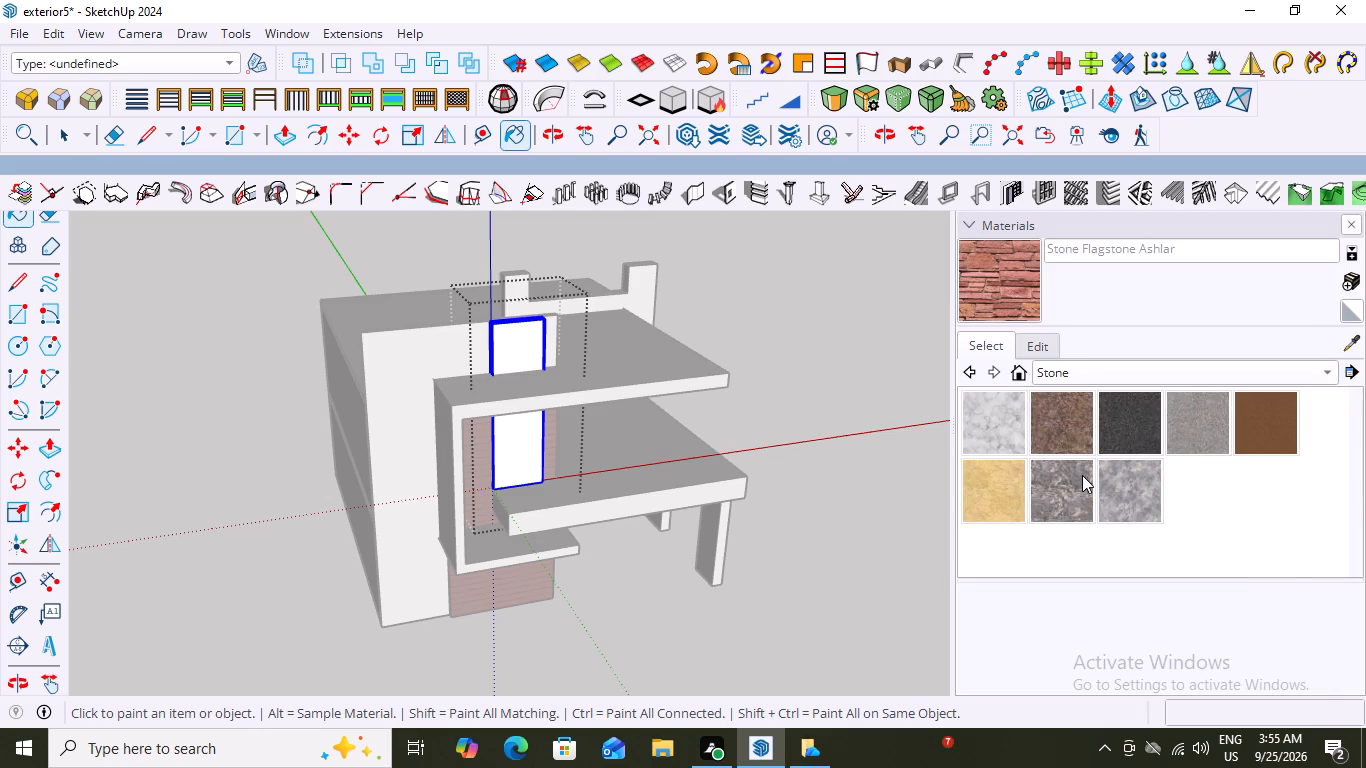
{"action": "scroll", "coordinate": [1082, 475], "scroll_direction": "down", "scroll_amount": 2}
{"action": "scroll", "coordinate": [1082, 475], "scroll_direction": "up", "scroll_amount": 7}
{"action": "scroll", "coordinate": [1190, 422], "scroll_direction": "down", "scroll_amount": 7}
{"action": "scroll", "coordinate": [1084, 437], "scroll_direction": "up", "scroll_amount": 6}
Browse the whole Tile material collection for a cladding finish for the vertical strip.
{"action": "left_click", "coordinate": [1336, 371]}
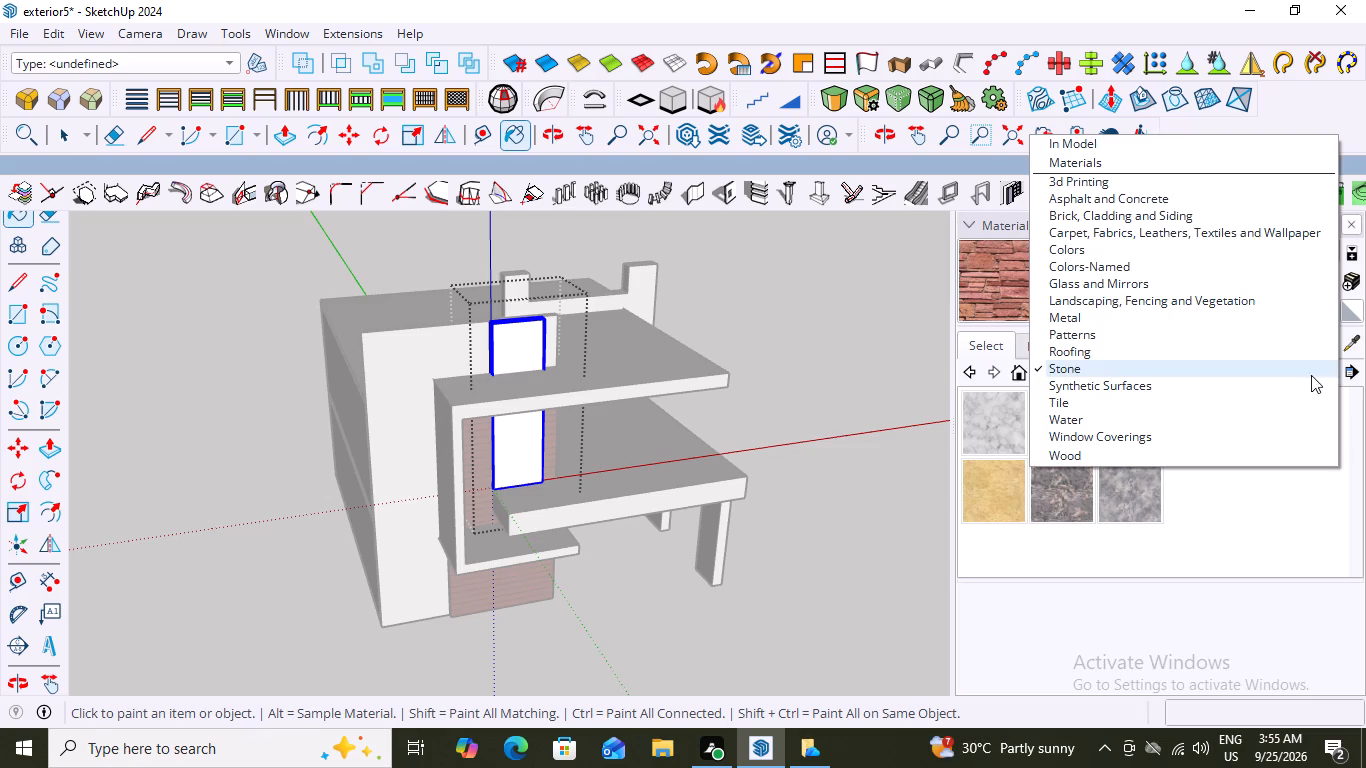
{"action": "left_click", "coordinate": [1074, 405]}
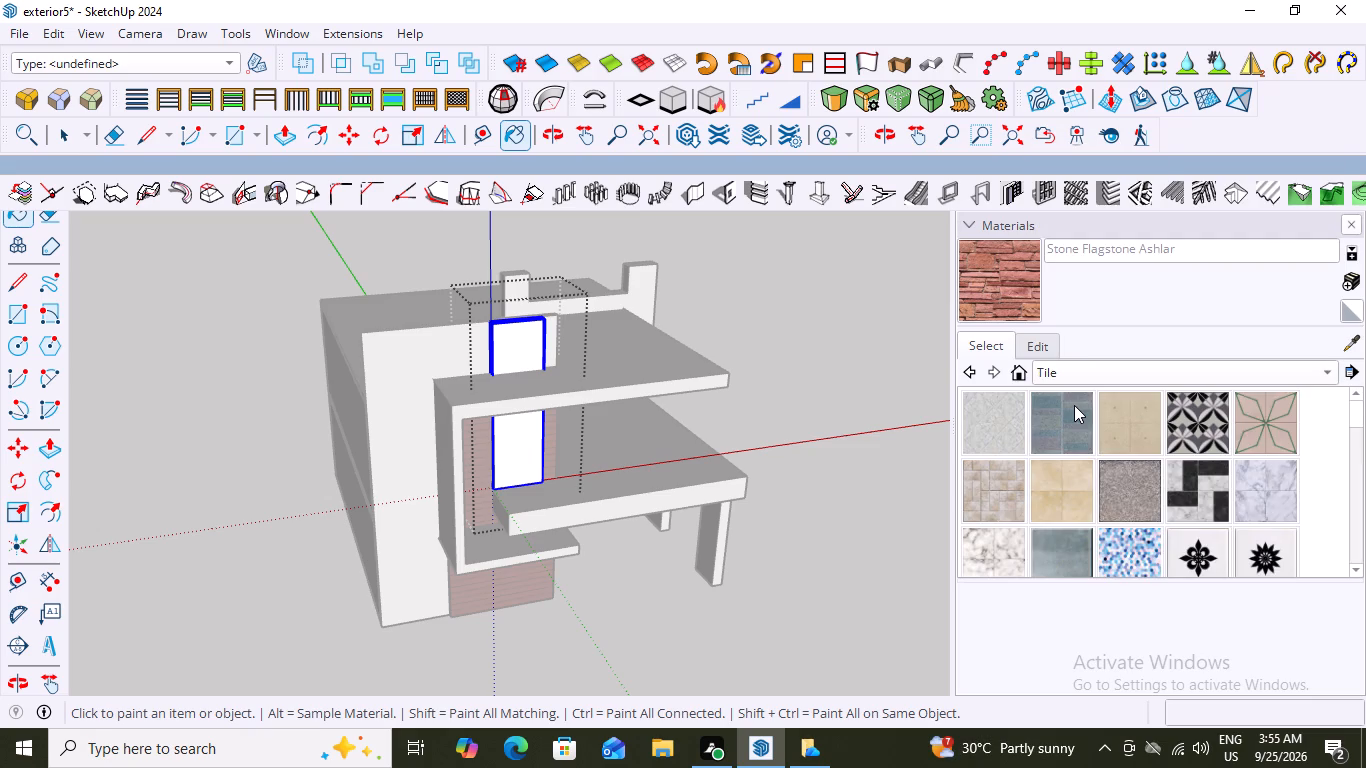
{"action": "scroll", "coordinate": [1118, 453], "scroll_direction": "down", "scroll_amount": 3}
{"action": "middle_click", "coordinate": [1118, 453]}
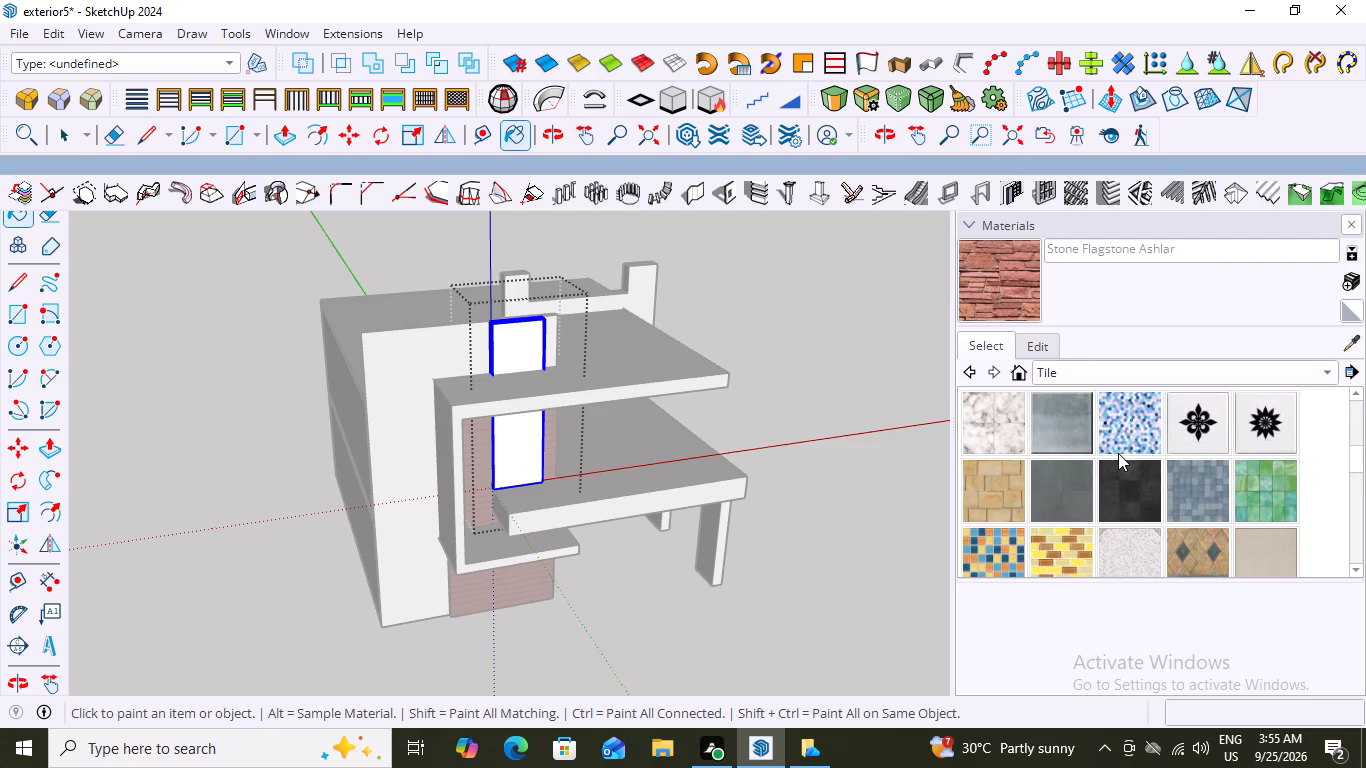
{"action": "scroll", "coordinate": [1118, 453], "scroll_direction": "down", "scroll_amount": 2}
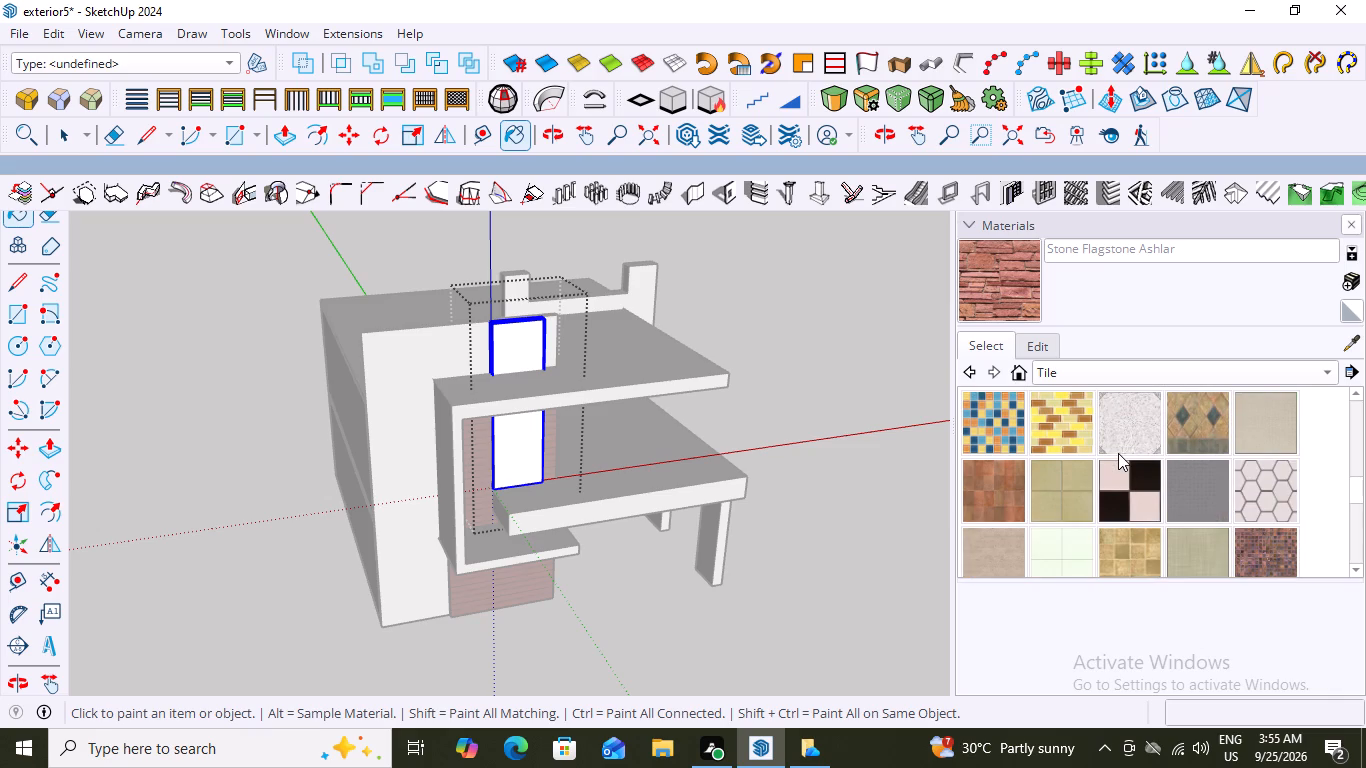
{"action": "scroll", "coordinate": [1118, 453], "scroll_direction": "down", "scroll_amount": 3}
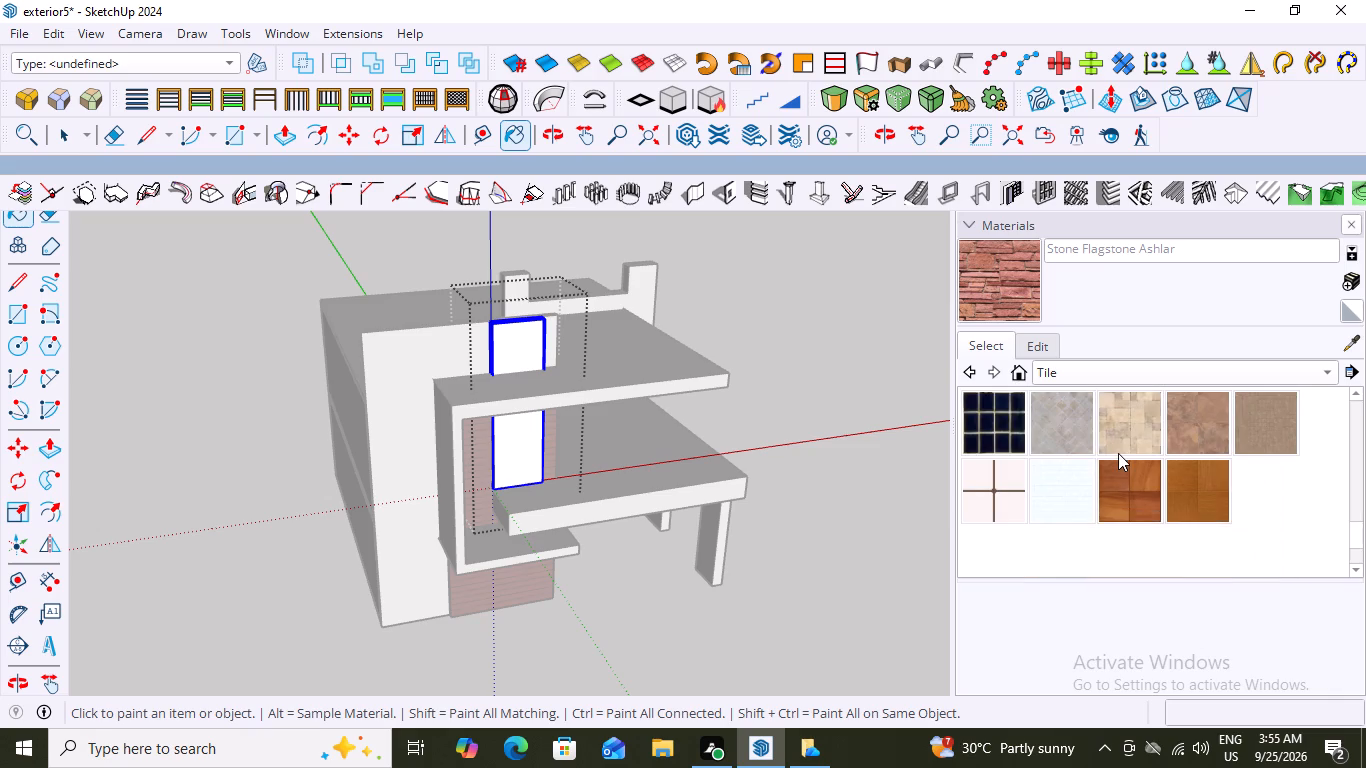
{"action": "scroll", "coordinate": [1118, 453], "scroll_direction": "down", "scroll_amount": 2}
{"action": "scroll", "coordinate": [1118, 453], "scroll_direction": "up", "scroll_amount": 7}
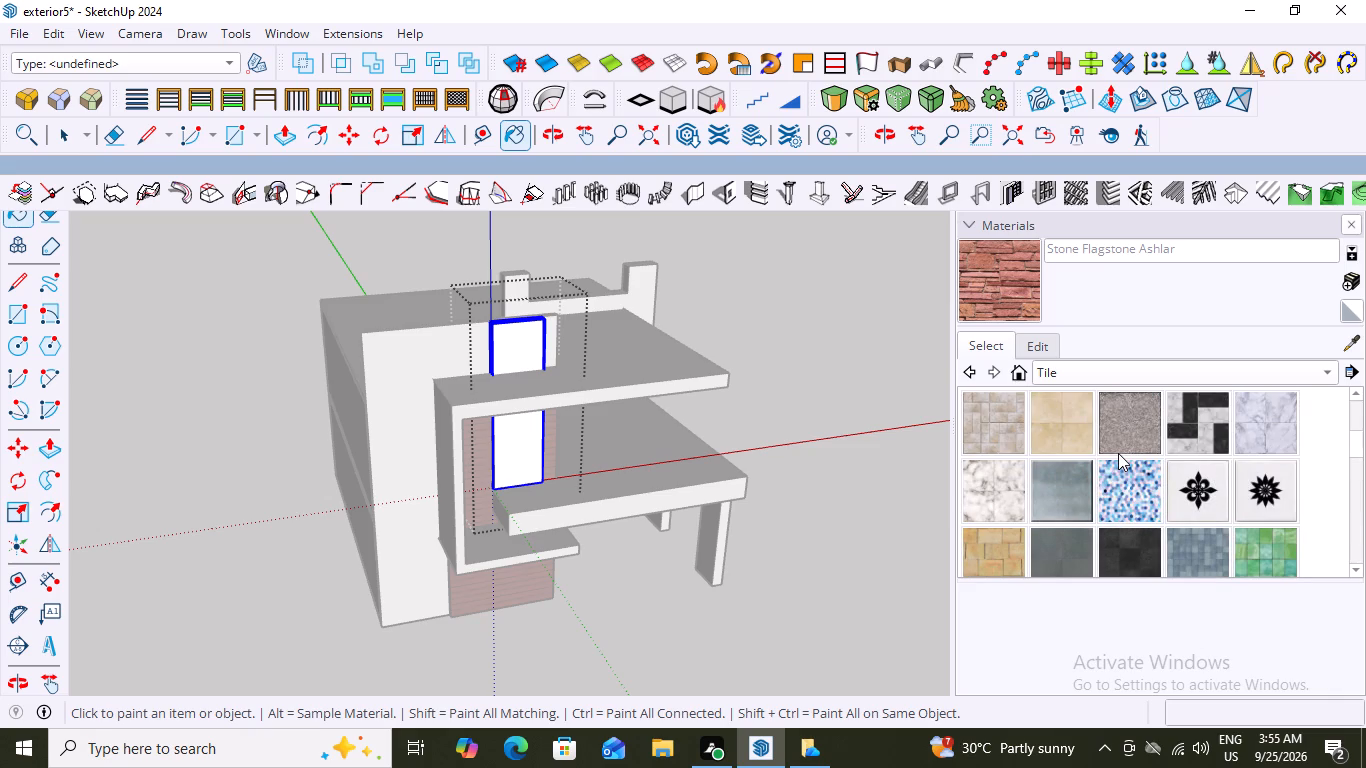
{"action": "scroll", "coordinate": [1118, 453], "scroll_direction": "down", "scroll_amount": 3}
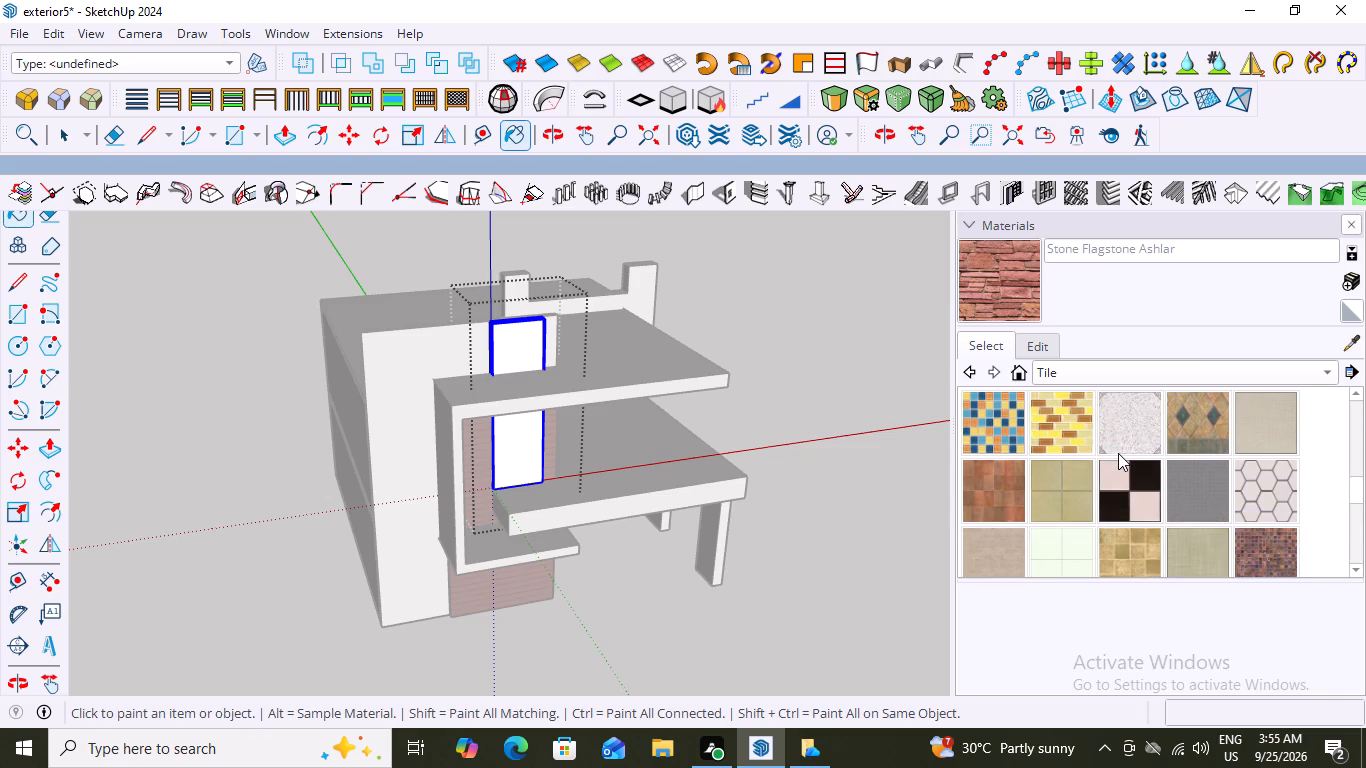
{"action": "scroll", "coordinate": [1118, 453], "scroll_direction": "down", "scroll_amount": 4}
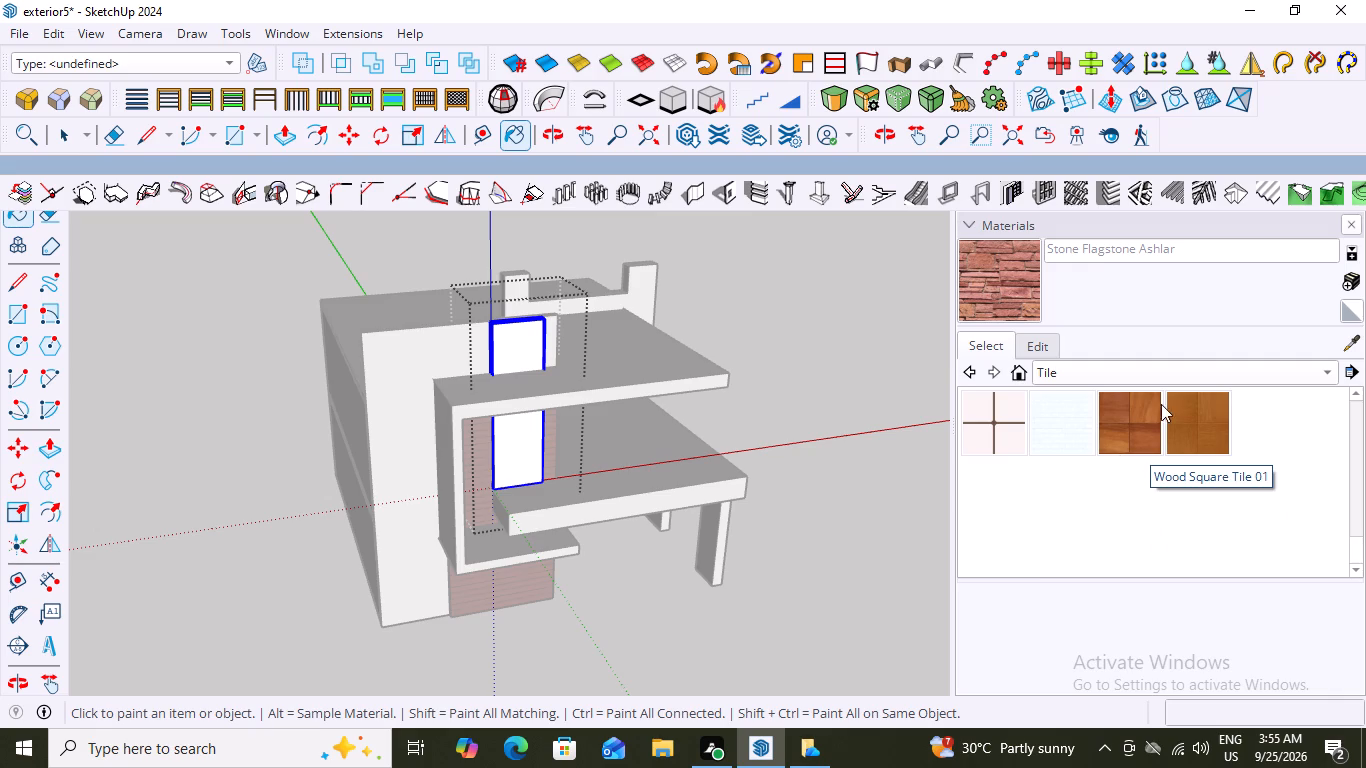
{"action": "scroll", "coordinate": [1162, 411], "scroll_direction": "up", "scroll_amount": 6}
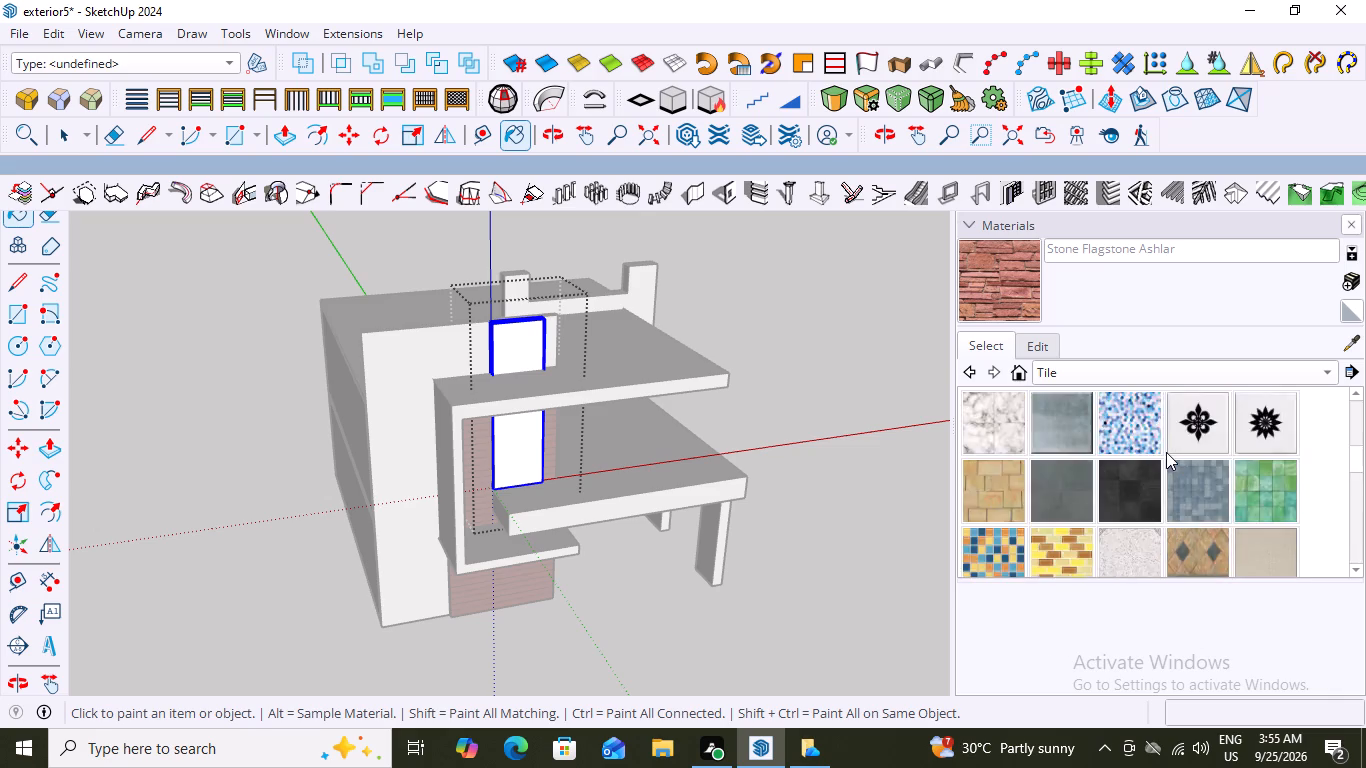
{"action": "scroll", "coordinate": [1166, 452], "scroll_direction": "up", "scroll_amount": 1}
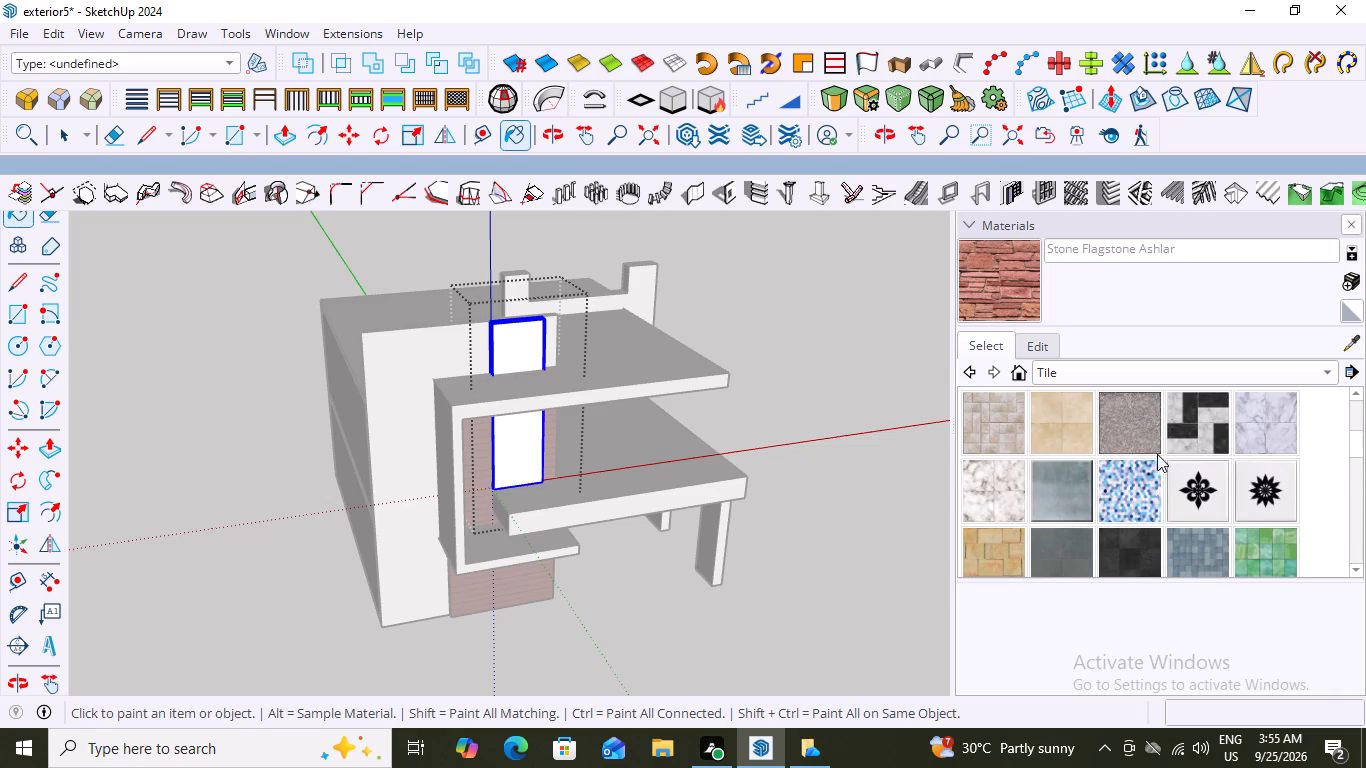
{"action": "scroll", "coordinate": [1122, 443], "scroll_direction": "down", "scroll_amount": 2}
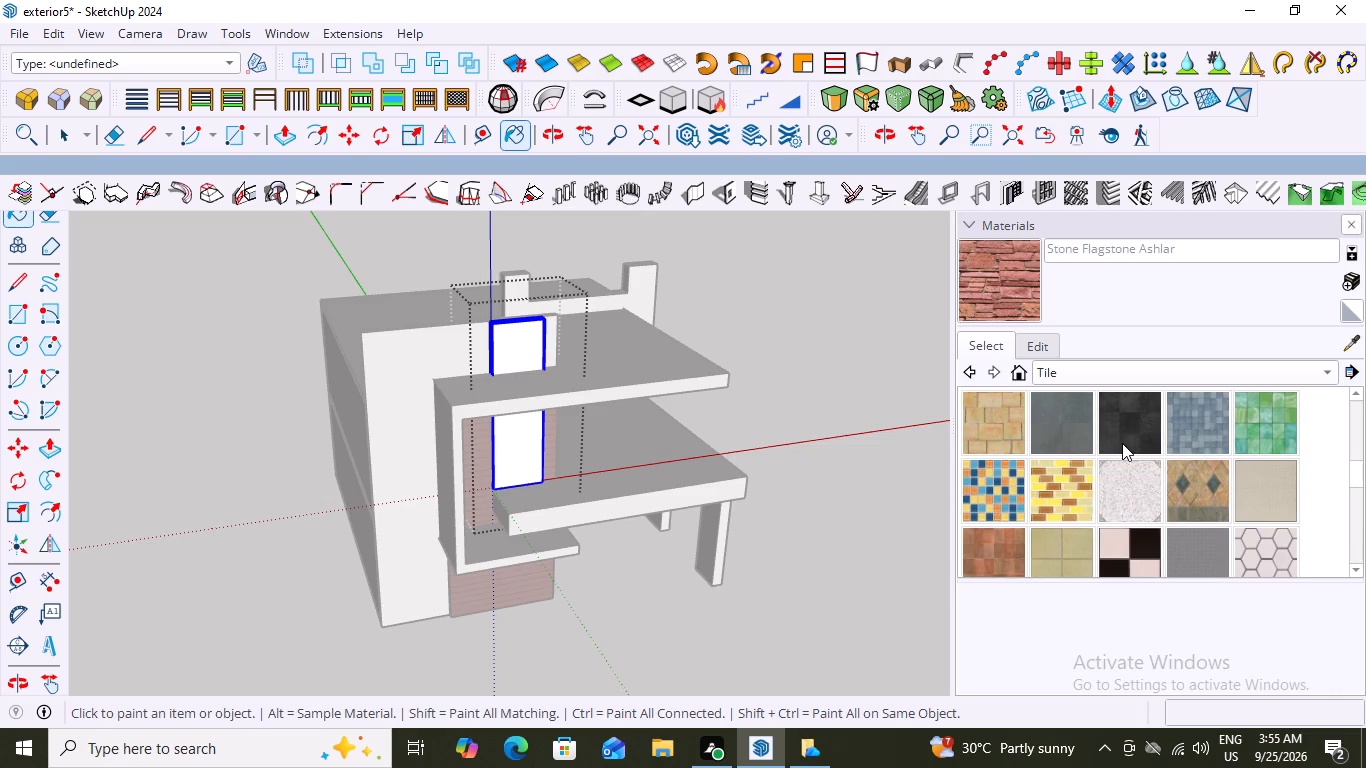
{"action": "scroll", "coordinate": [1122, 443], "scroll_direction": "down", "scroll_amount": 2}
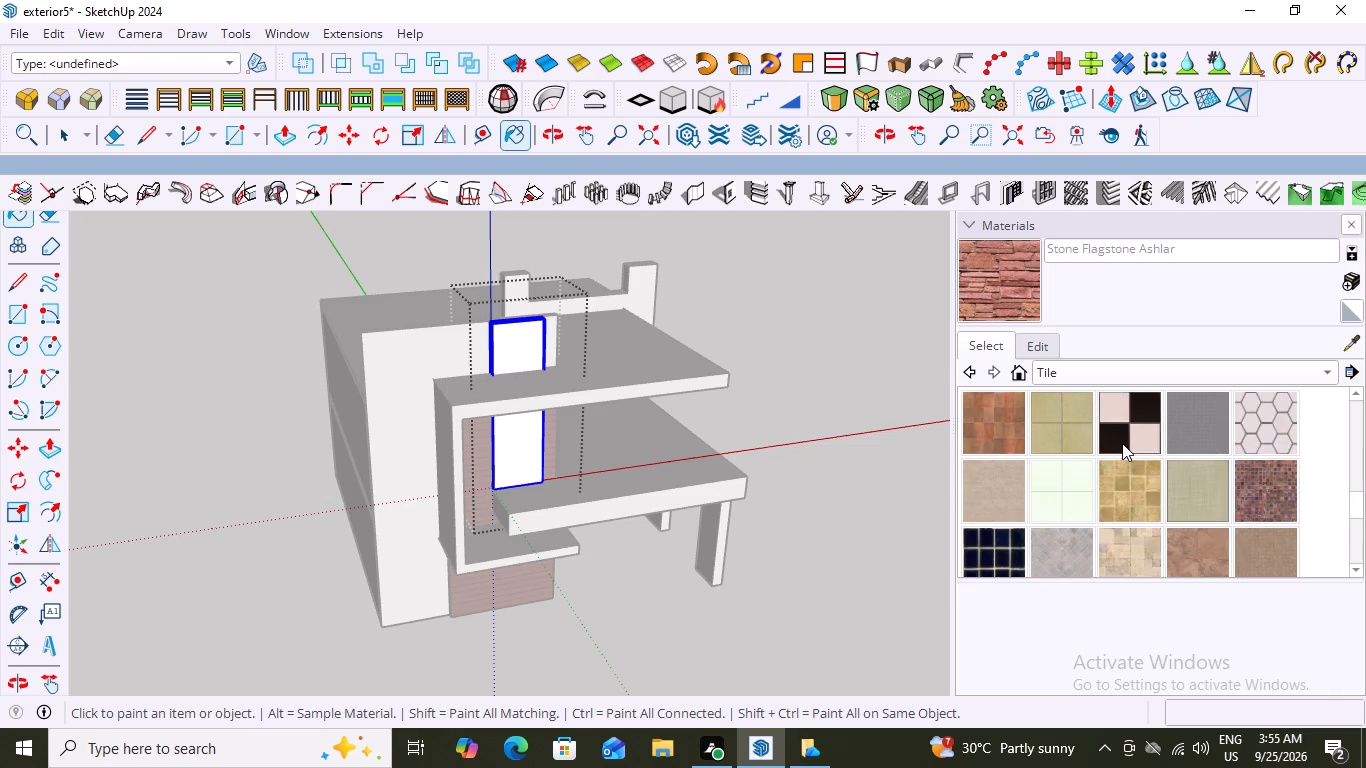
{"action": "scroll", "coordinate": [1122, 443], "scroll_direction": "down", "scroll_amount": 1}
{"action": "scroll", "coordinate": [1122, 443], "scroll_direction": "up", "scroll_amount": 8}
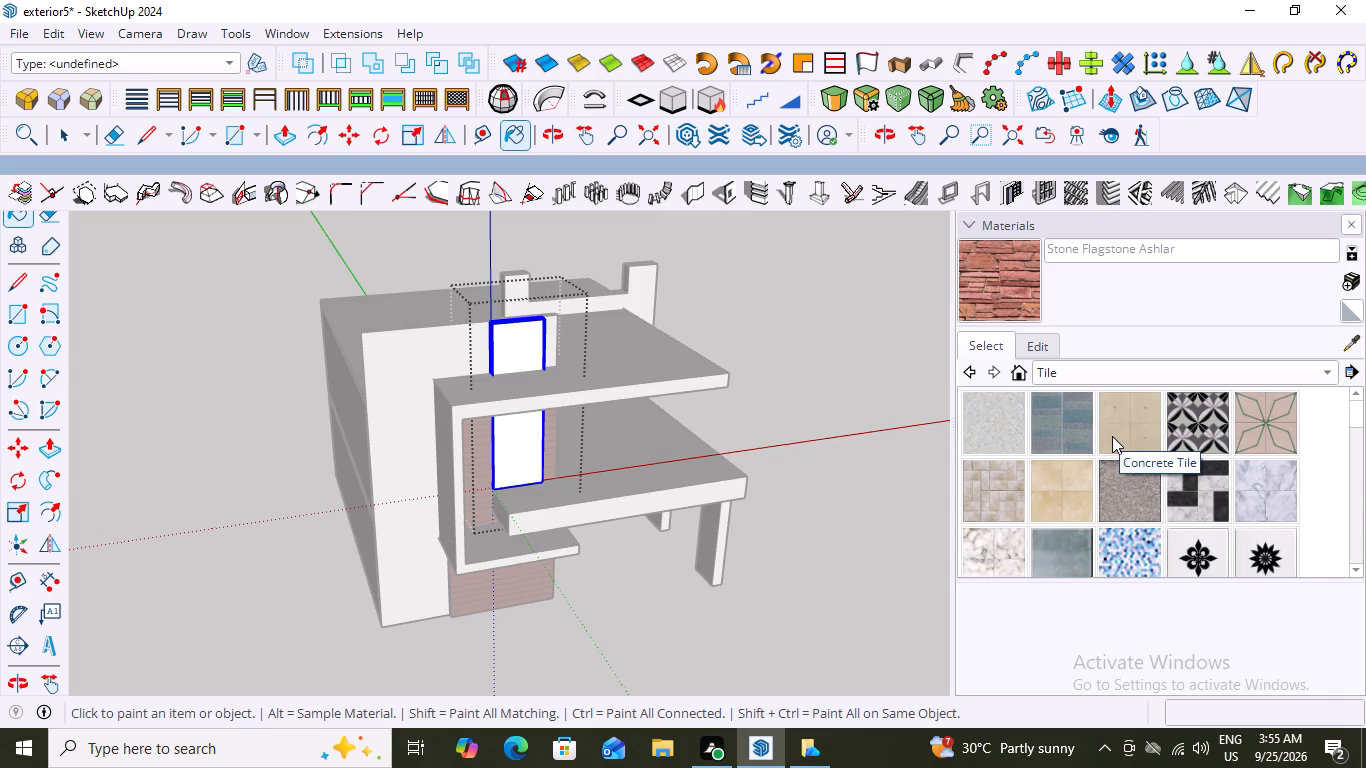
{"action": "scroll", "coordinate": [1112, 436], "scroll_direction": "down", "scroll_amount": 1}
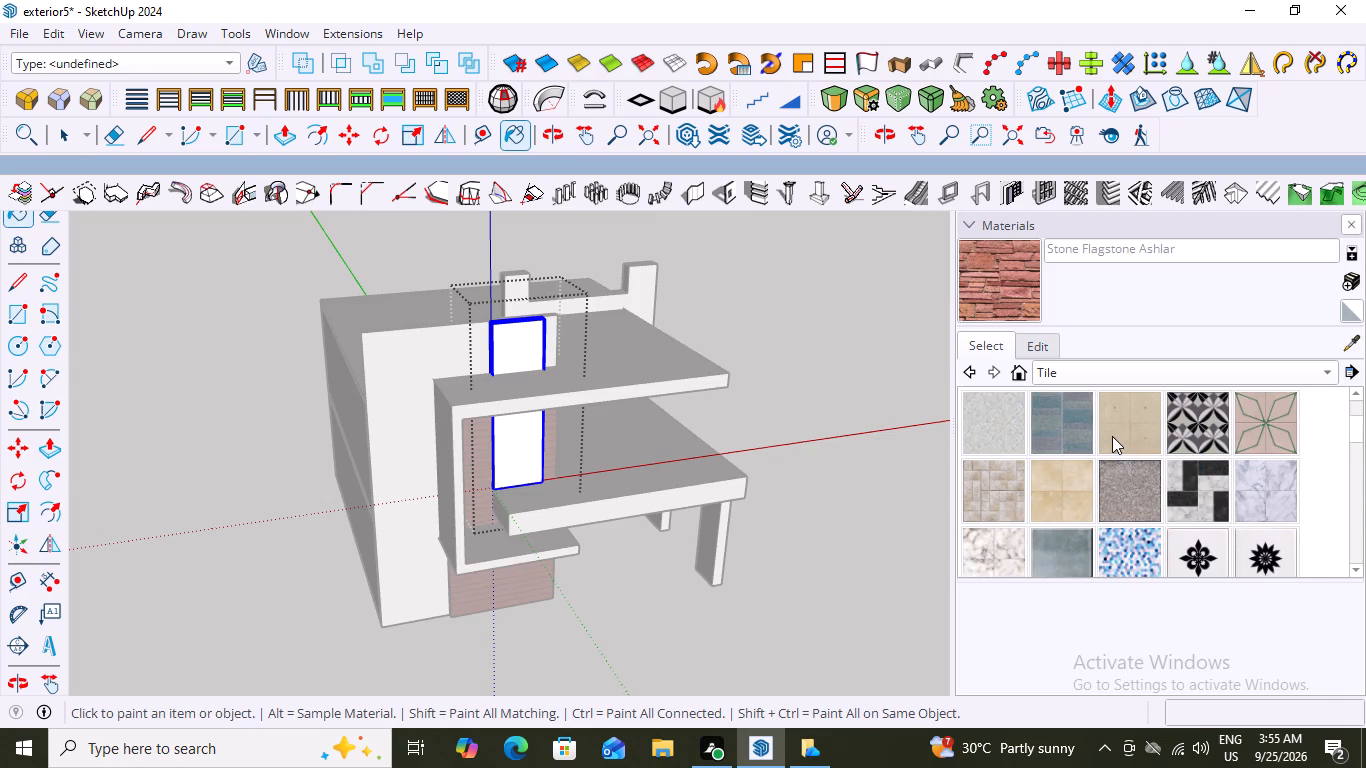
{"action": "scroll", "coordinate": [1112, 436], "scroll_direction": "down", "scroll_amount": 1}
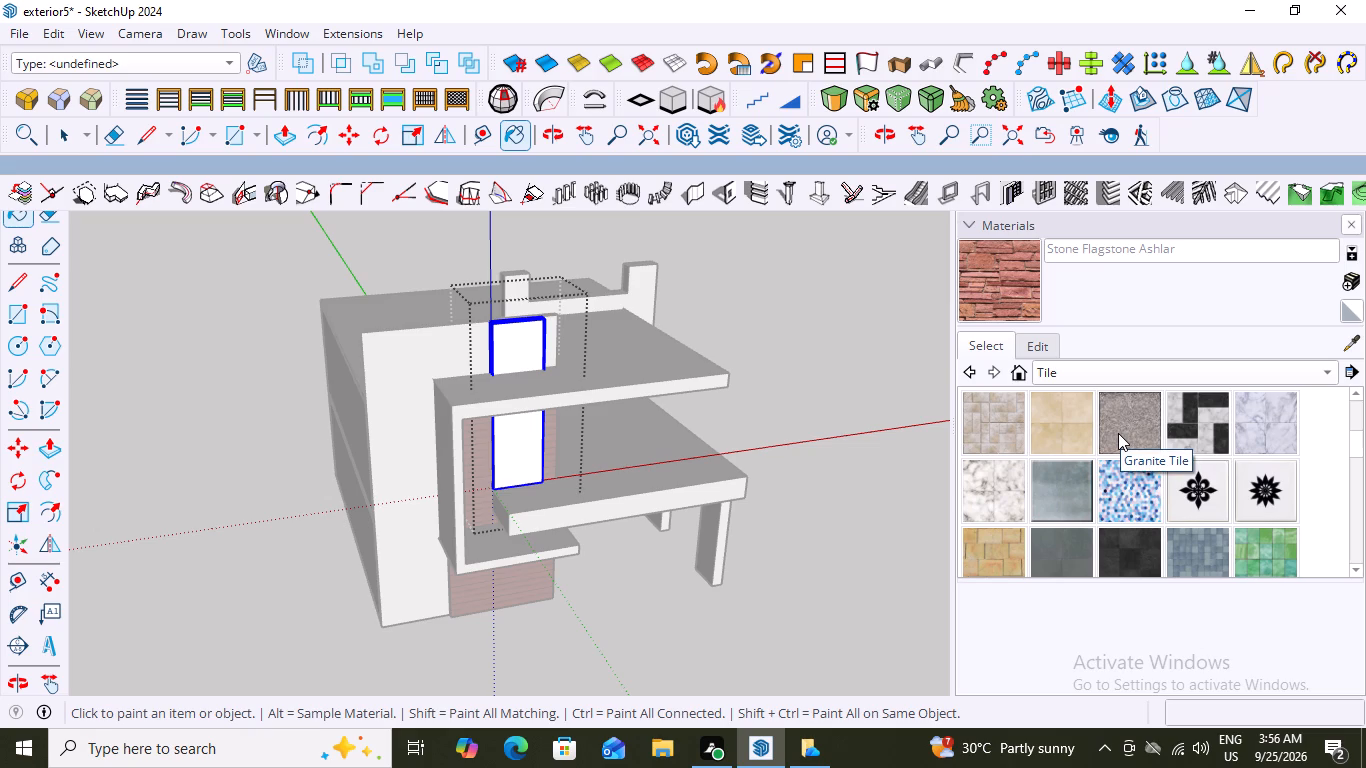
{"action": "scroll", "coordinate": [1112, 519], "scroll_direction": "down", "scroll_amount": 1}
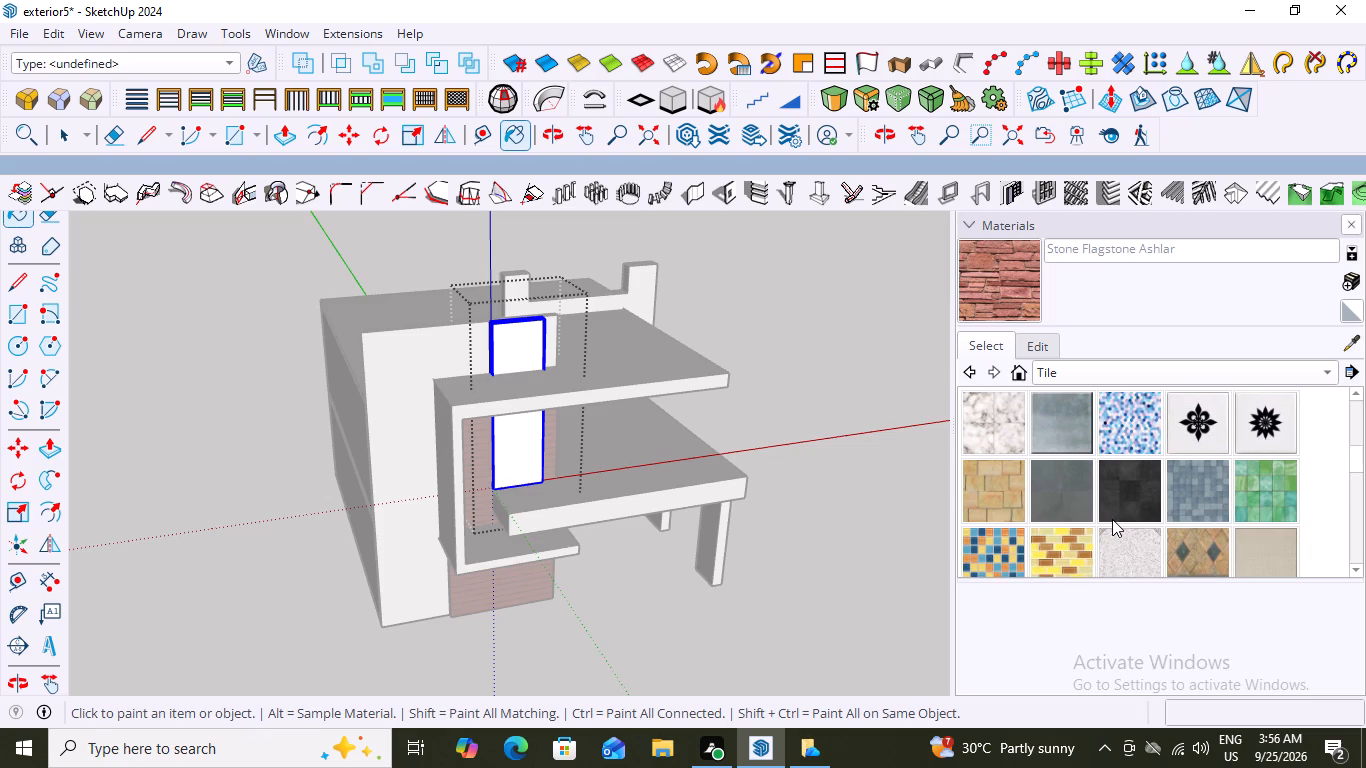
{"action": "scroll", "coordinate": [1112, 519], "scroll_direction": "down", "scroll_amount": 1}
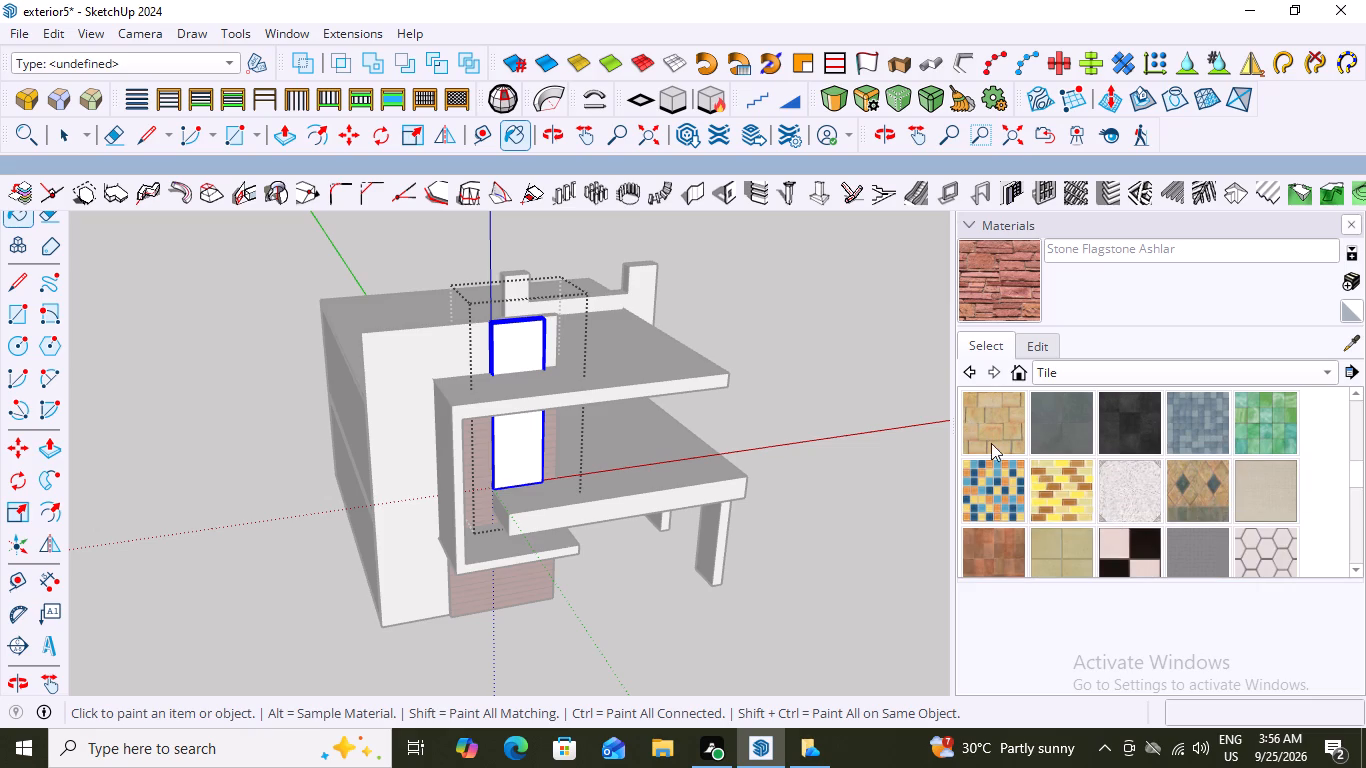
Create a new material from the Tile collection's Roofing Slate Tan texture, darkened to a very dark brown.
{"action": "left_click", "coordinate": [996, 414]}
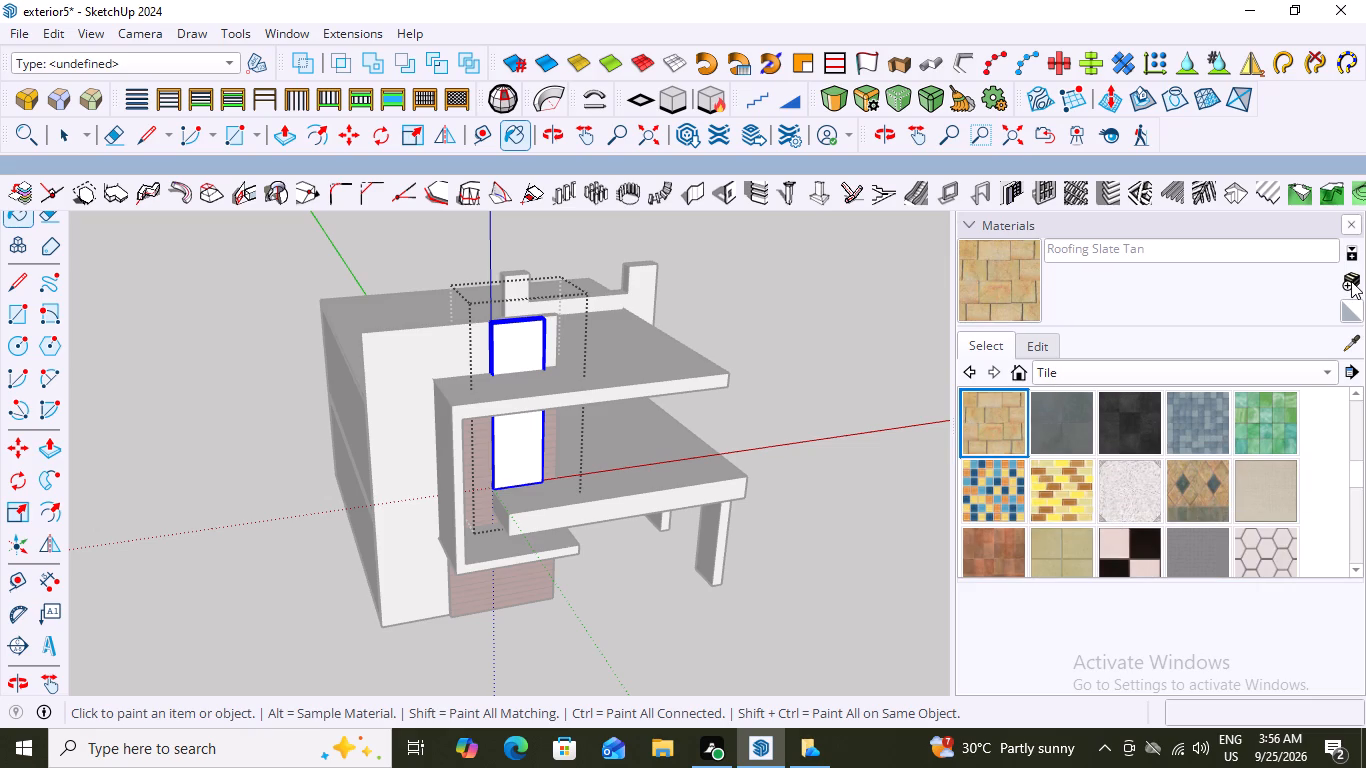
{"action": "left_click", "coordinate": [1351, 281]}
{"action": "left_click_drag", "start_coordinate": [711, 282], "coordinate": [722, 348]}
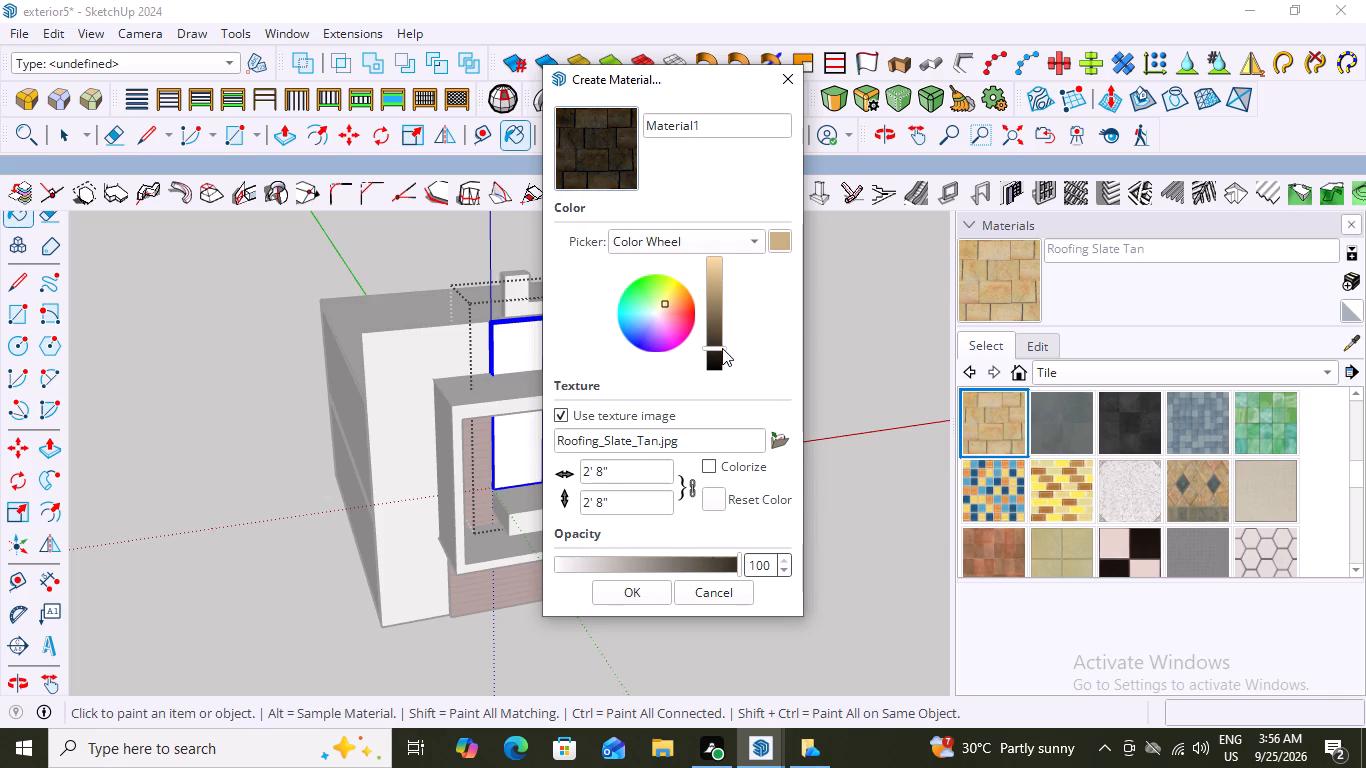
{"action": "left_click_drag", "start_coordinate": [722, 348], "coordinate": [711, 301]}
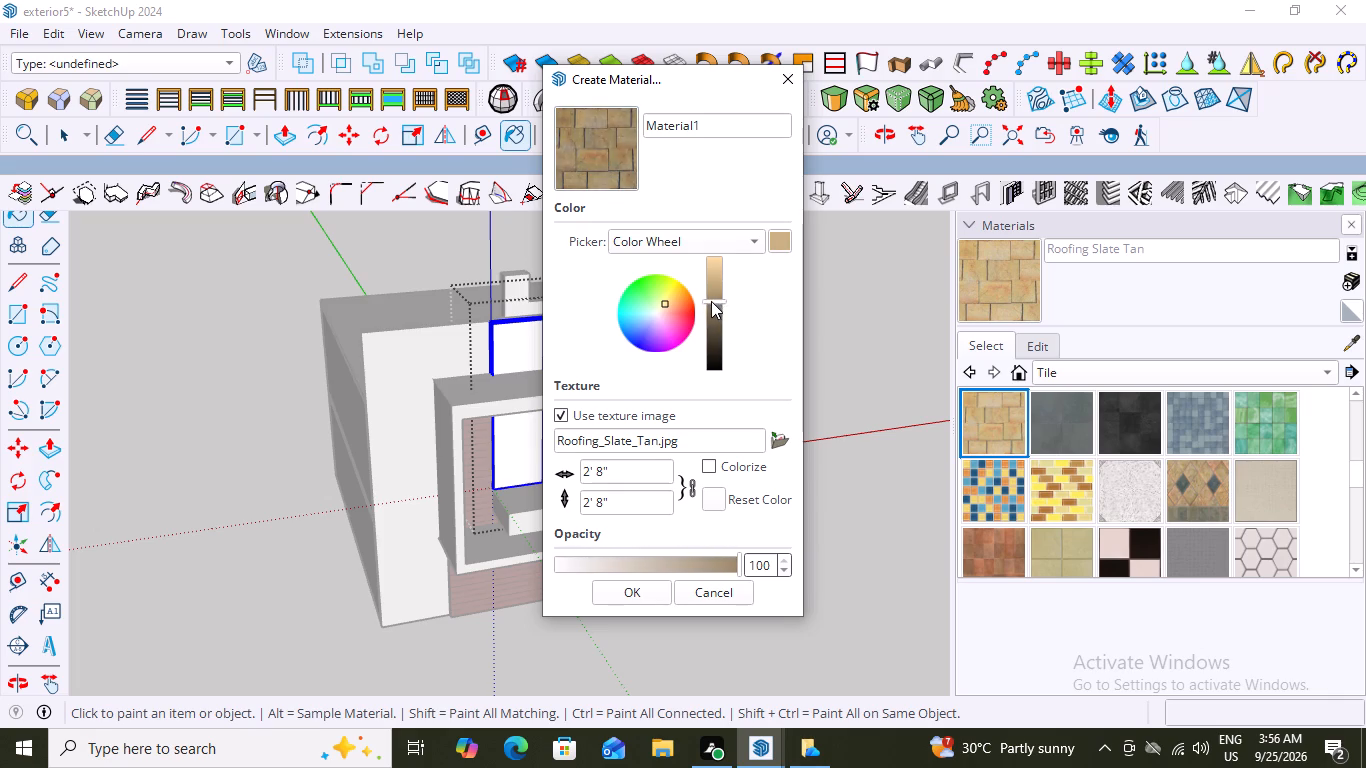
{"action": "left_click_drag", "start_coordinate": [711, 301], "coordinate": [711, 333]}
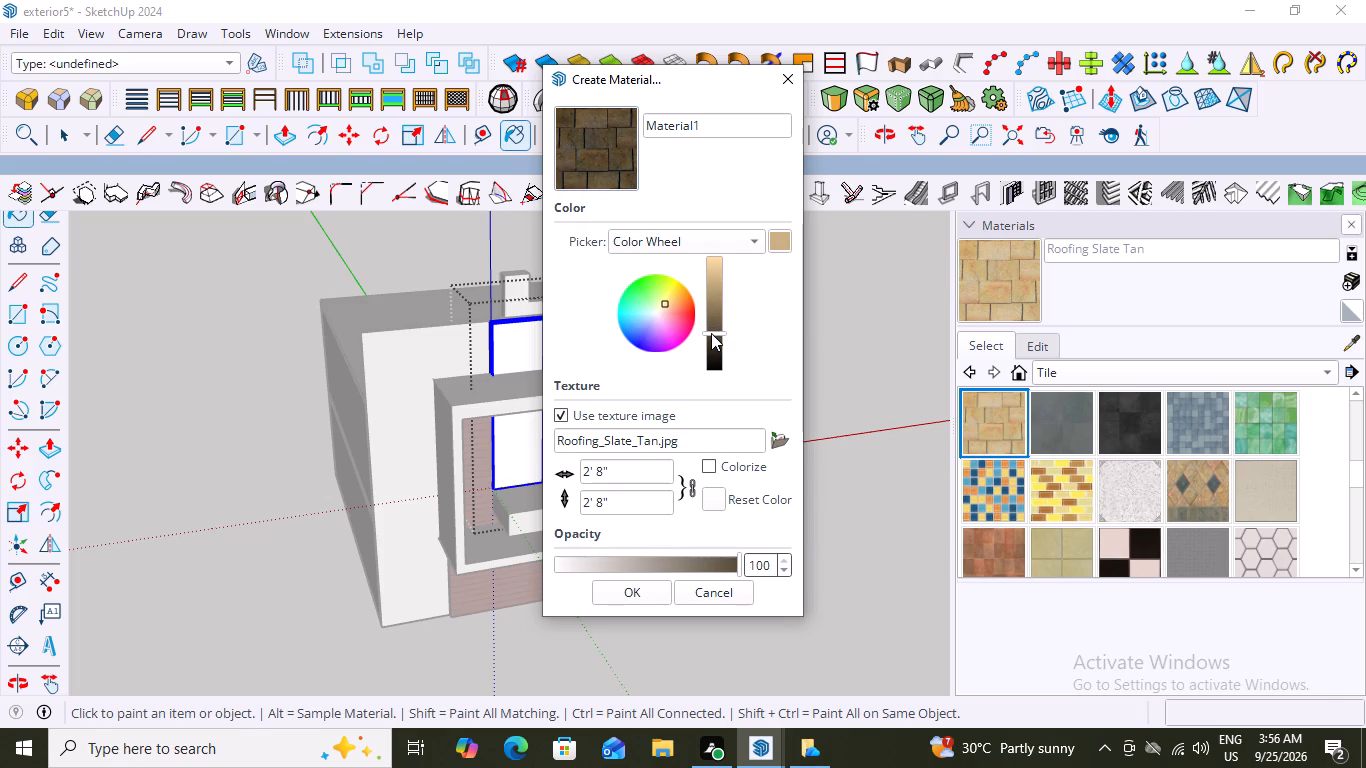
{"action": "left_click_drag", "start_coordinate": [711, 333], "coordinate": [711, 332]}
{"action": "left_click_drag", "start_coordinate": [711, 332], "coordinate": [714, 343]}
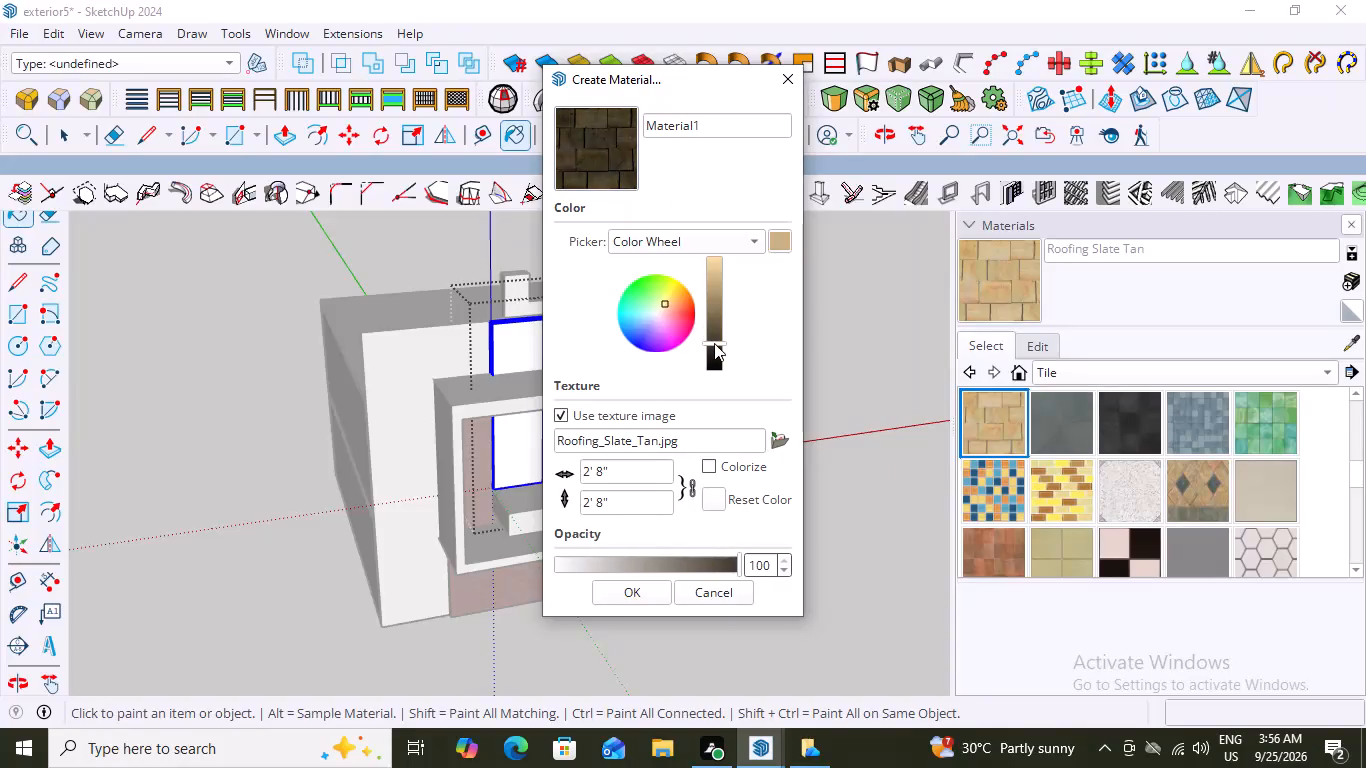
{"action": "left_click_drag", "start_coordinate": [714, 343], "coordinate": [715, 350]}
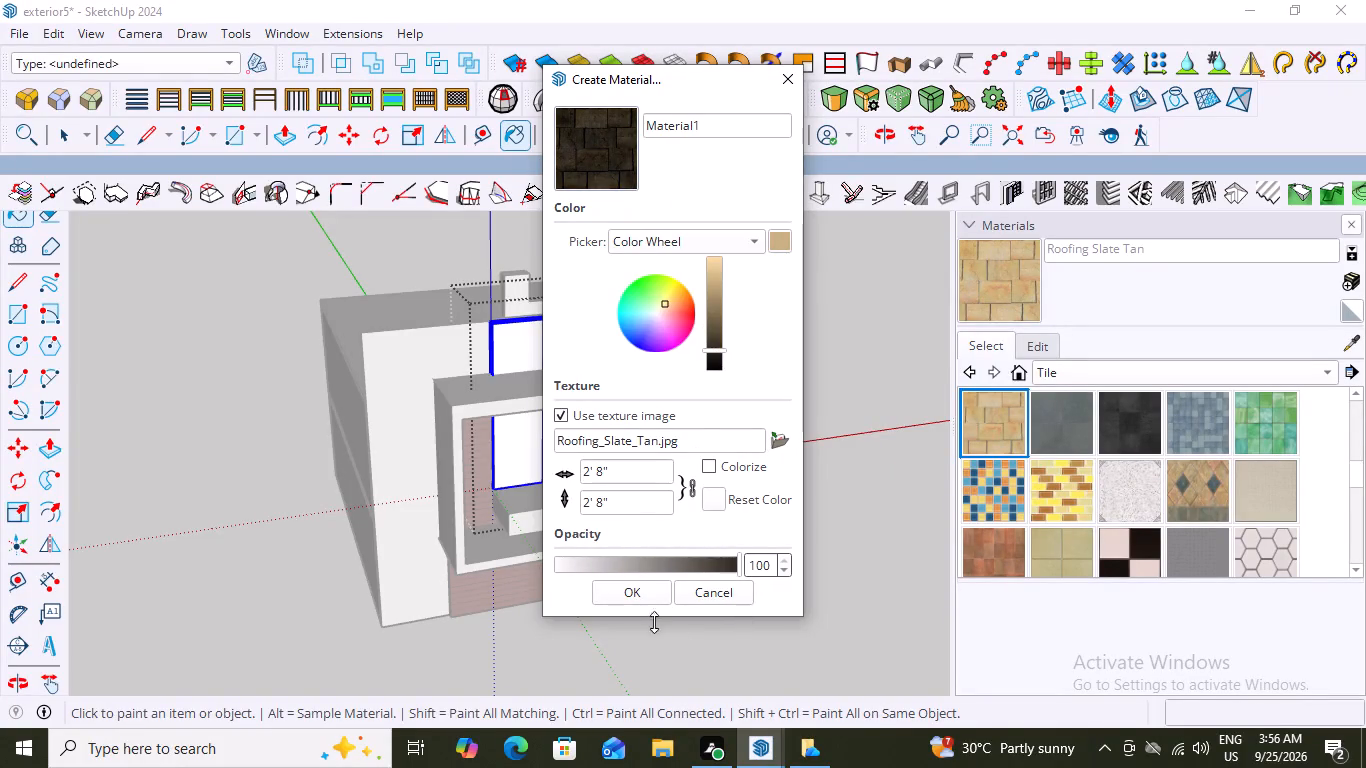
{"action": "left_click", "coordinate": [631, 587]}
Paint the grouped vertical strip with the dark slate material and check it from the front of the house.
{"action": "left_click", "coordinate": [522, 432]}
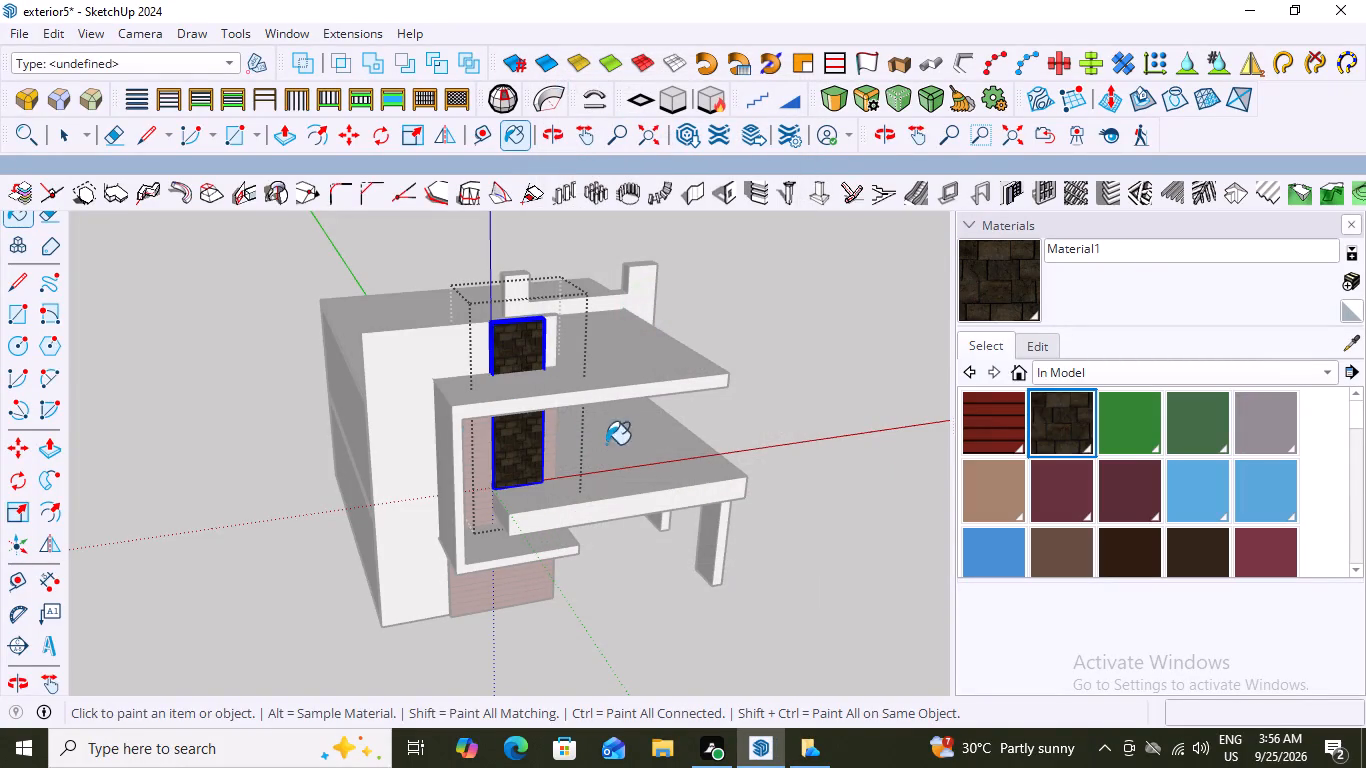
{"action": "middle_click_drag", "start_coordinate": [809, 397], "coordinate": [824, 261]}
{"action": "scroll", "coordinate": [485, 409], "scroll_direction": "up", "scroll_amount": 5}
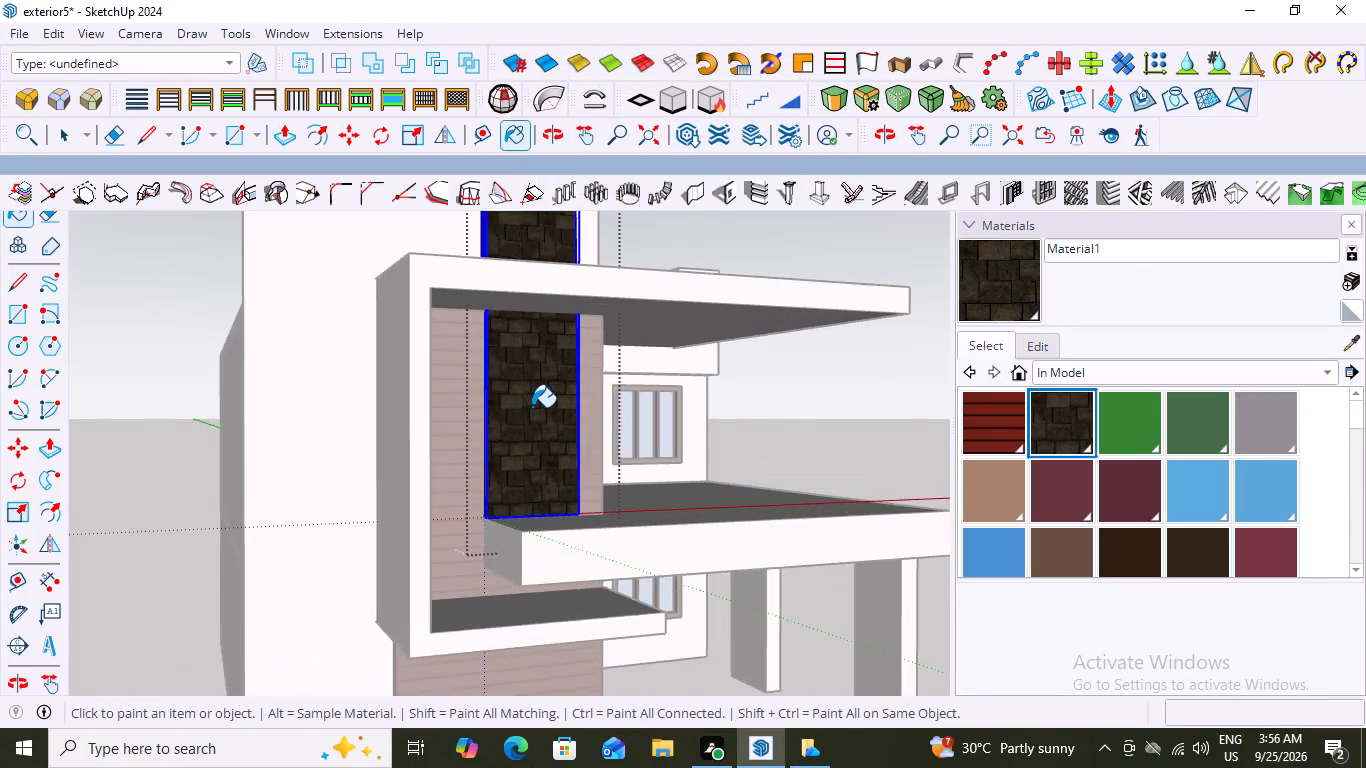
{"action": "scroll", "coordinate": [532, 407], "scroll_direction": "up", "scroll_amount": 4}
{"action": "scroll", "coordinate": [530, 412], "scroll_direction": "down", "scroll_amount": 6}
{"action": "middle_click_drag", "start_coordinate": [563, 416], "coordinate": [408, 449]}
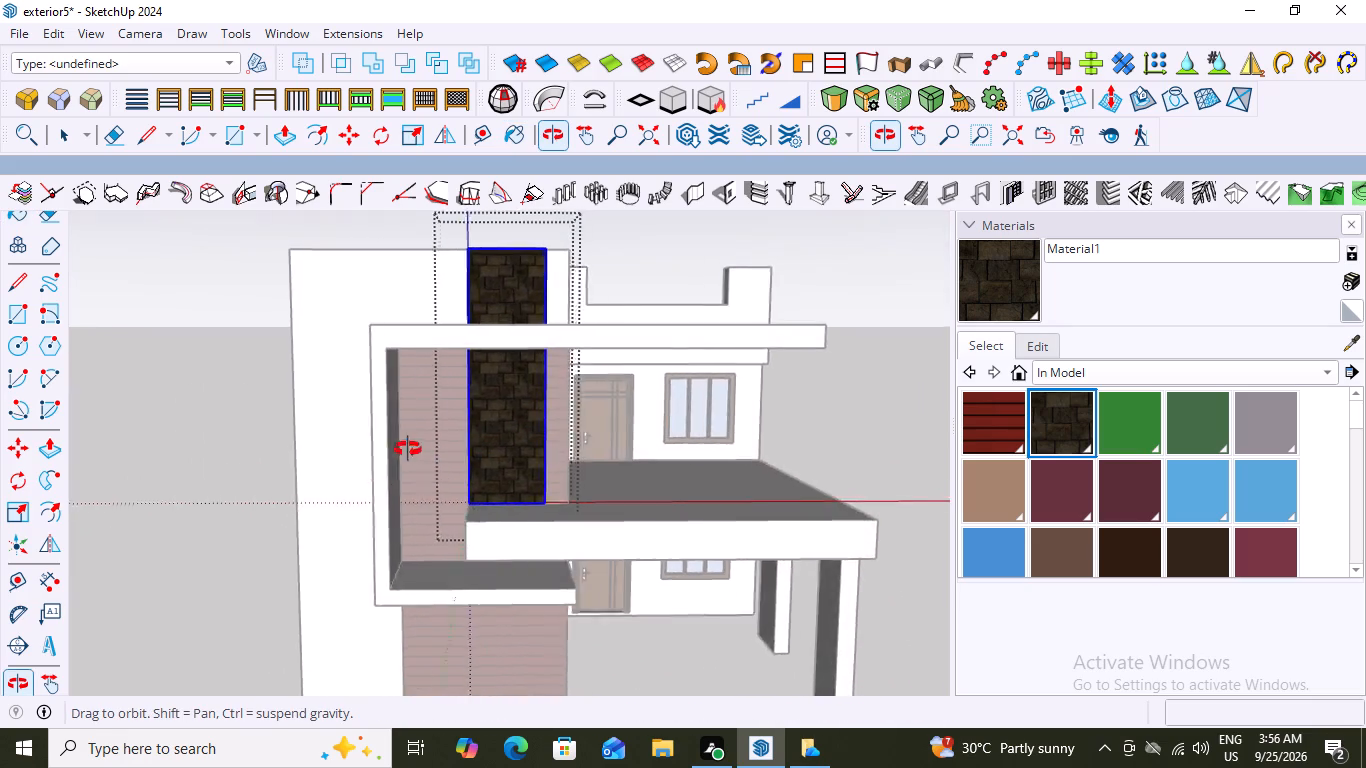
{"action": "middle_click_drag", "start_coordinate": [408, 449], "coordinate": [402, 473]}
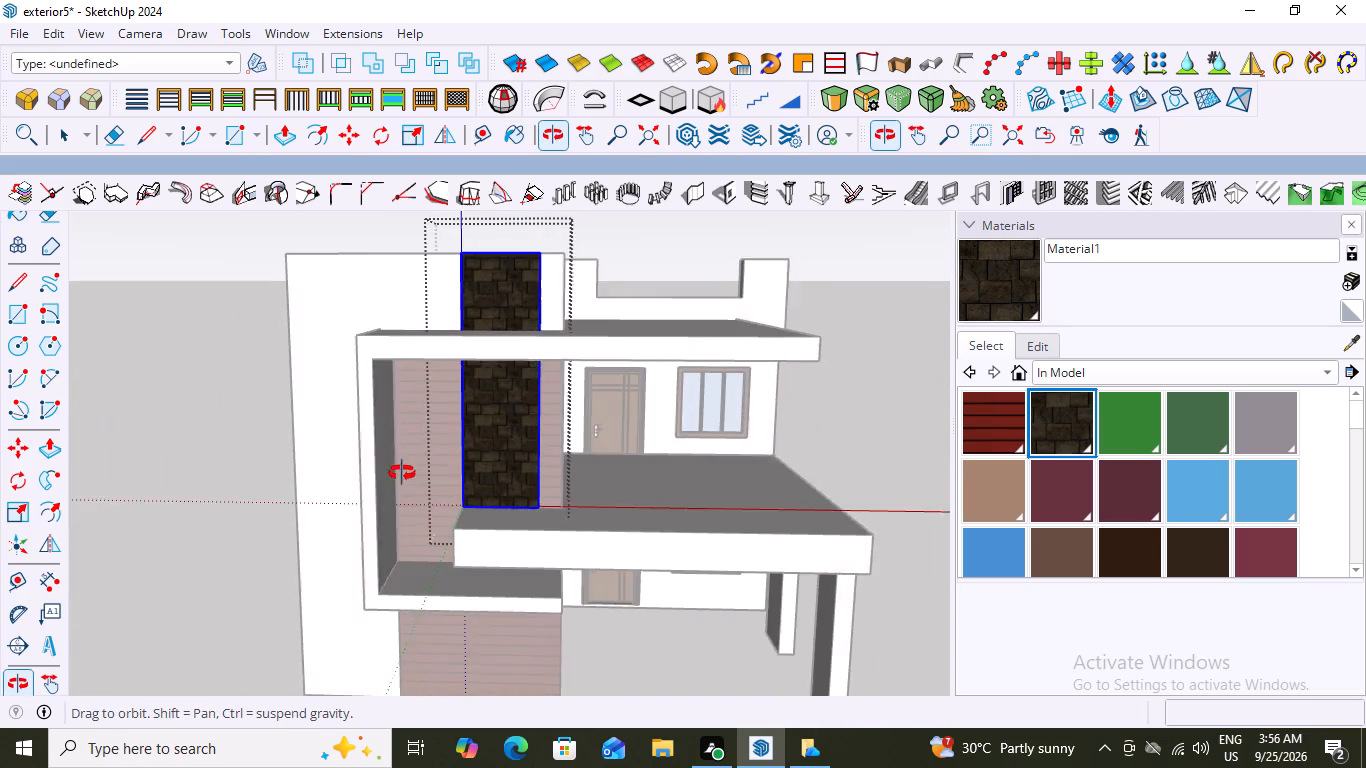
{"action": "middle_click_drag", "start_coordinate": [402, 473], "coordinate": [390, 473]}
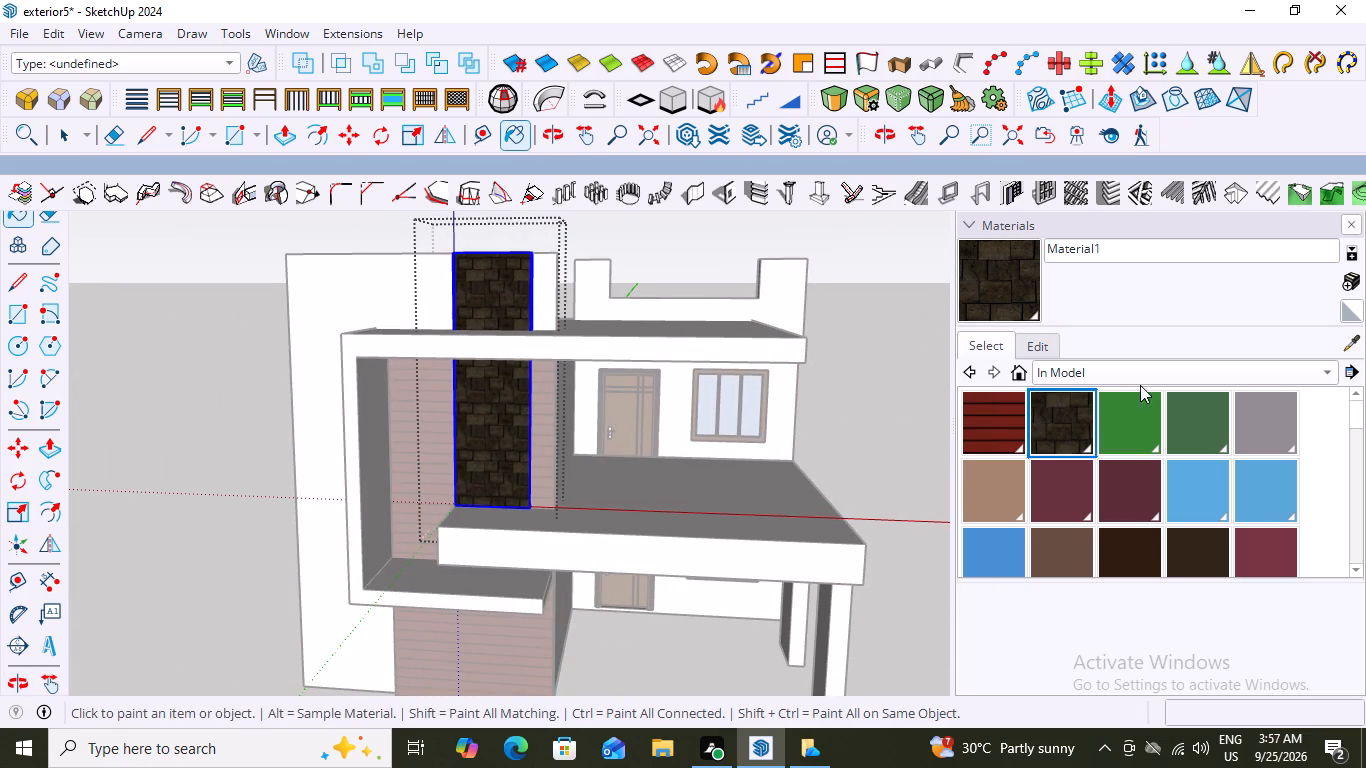
Start a new material based on Stone Flagstone Ashlar from the Brick, Cladding and Siding collection.
{"action": "left_click", "coordinate": [1329, 369]}
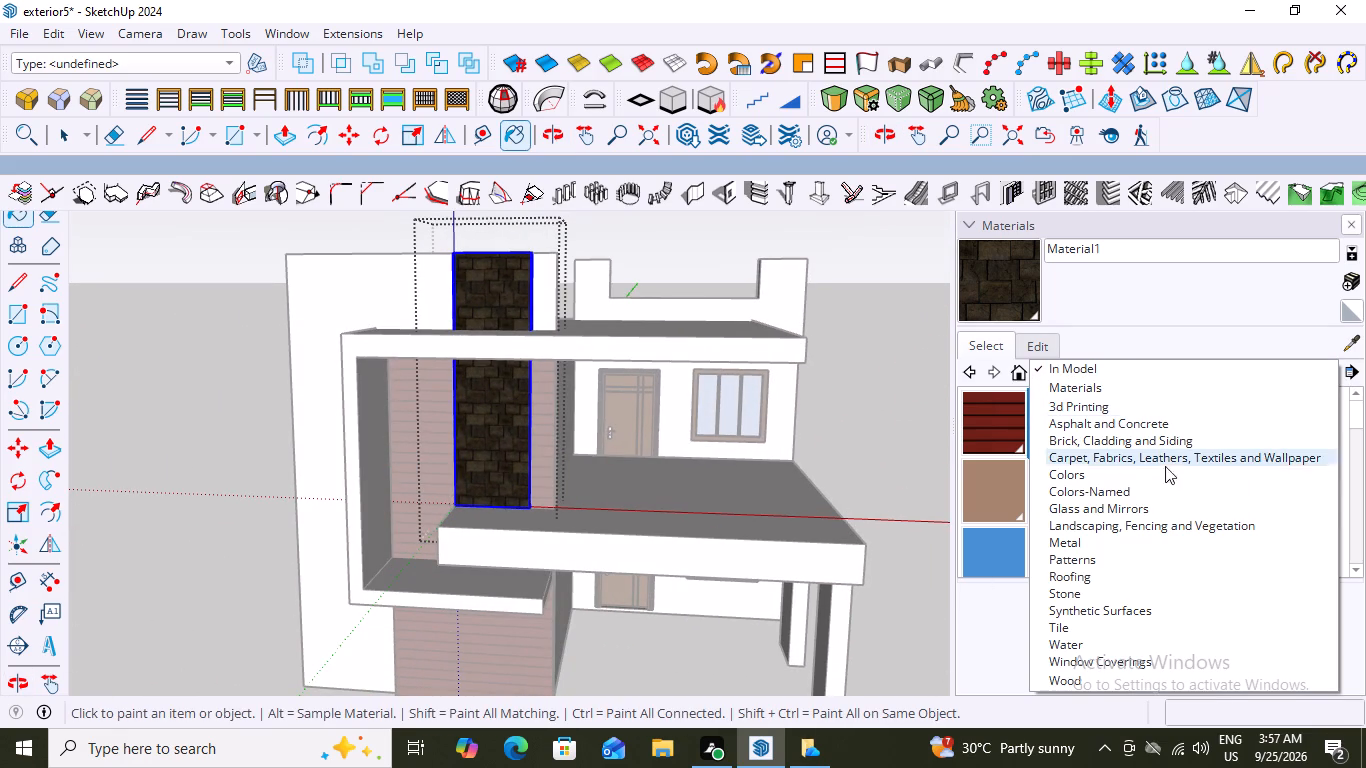
{"action": "left_click", "coordinate": [1087, 438]}
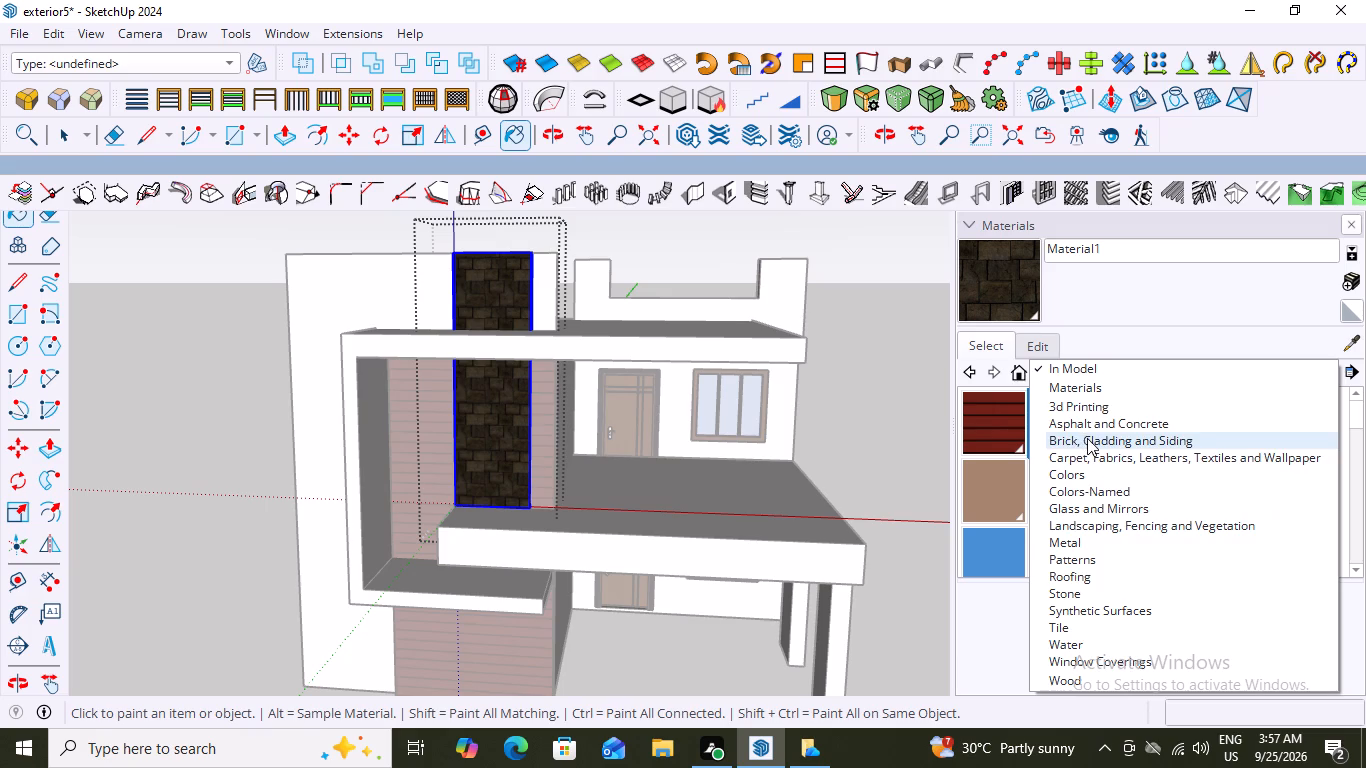
{"action": "scroll", "coordinate": [1115, 473], "scroll_direction": "down", "scroll_amount": 2}
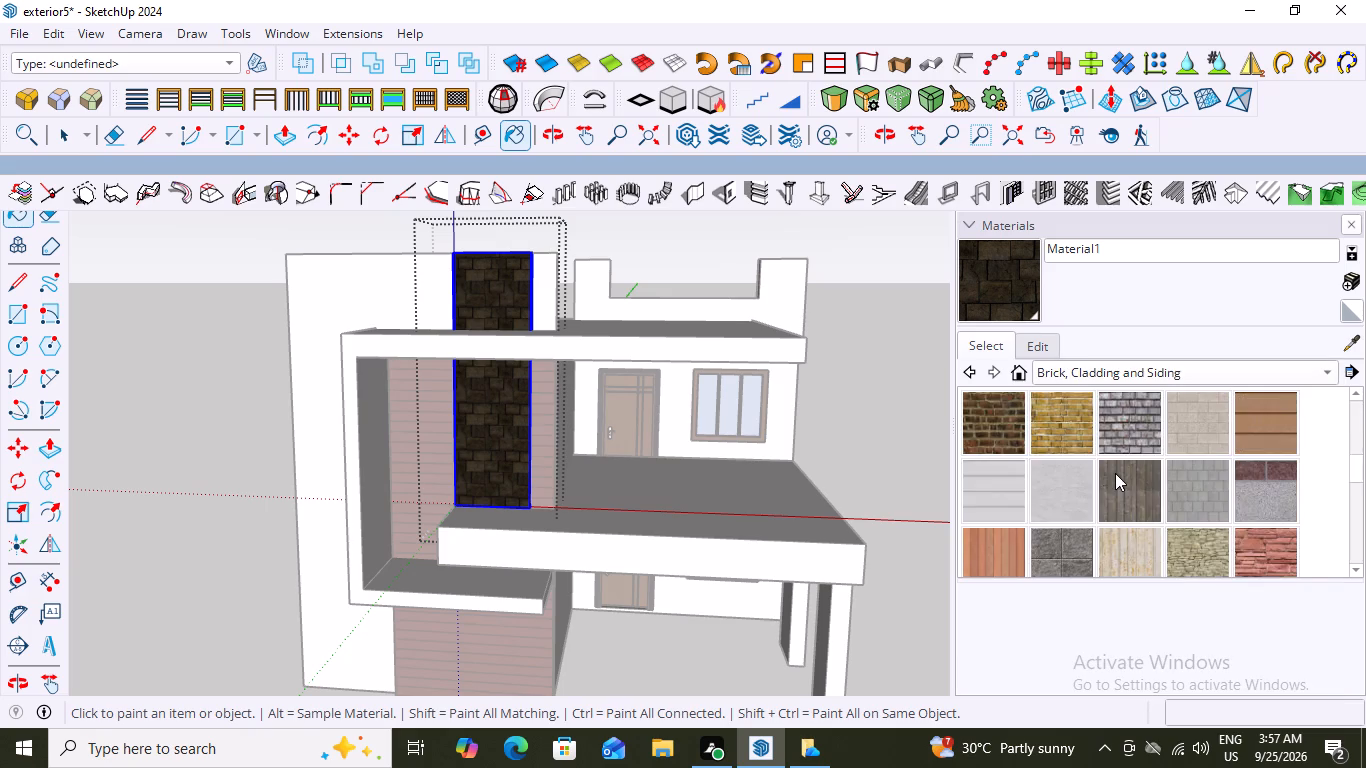
{"action": "scroll", "coordinate": [1115, 473], "scroll_direction": "down", "scroll_amount": 2}
{"action": "left_click", "coordinate": [1280, 430]}
{"action": "right_click", "coordinate": [1280, 430]}
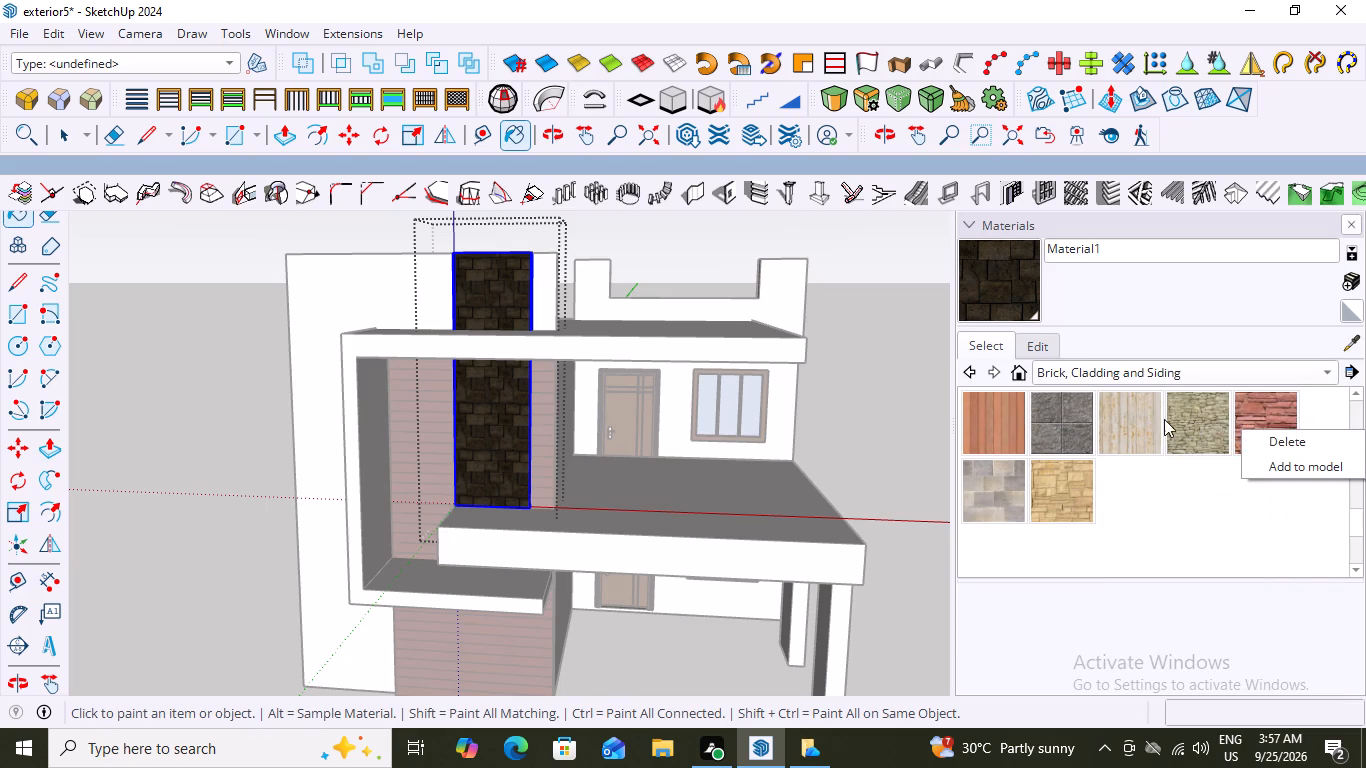
{"action": "left_click", "coordinate": [1260, 404]}
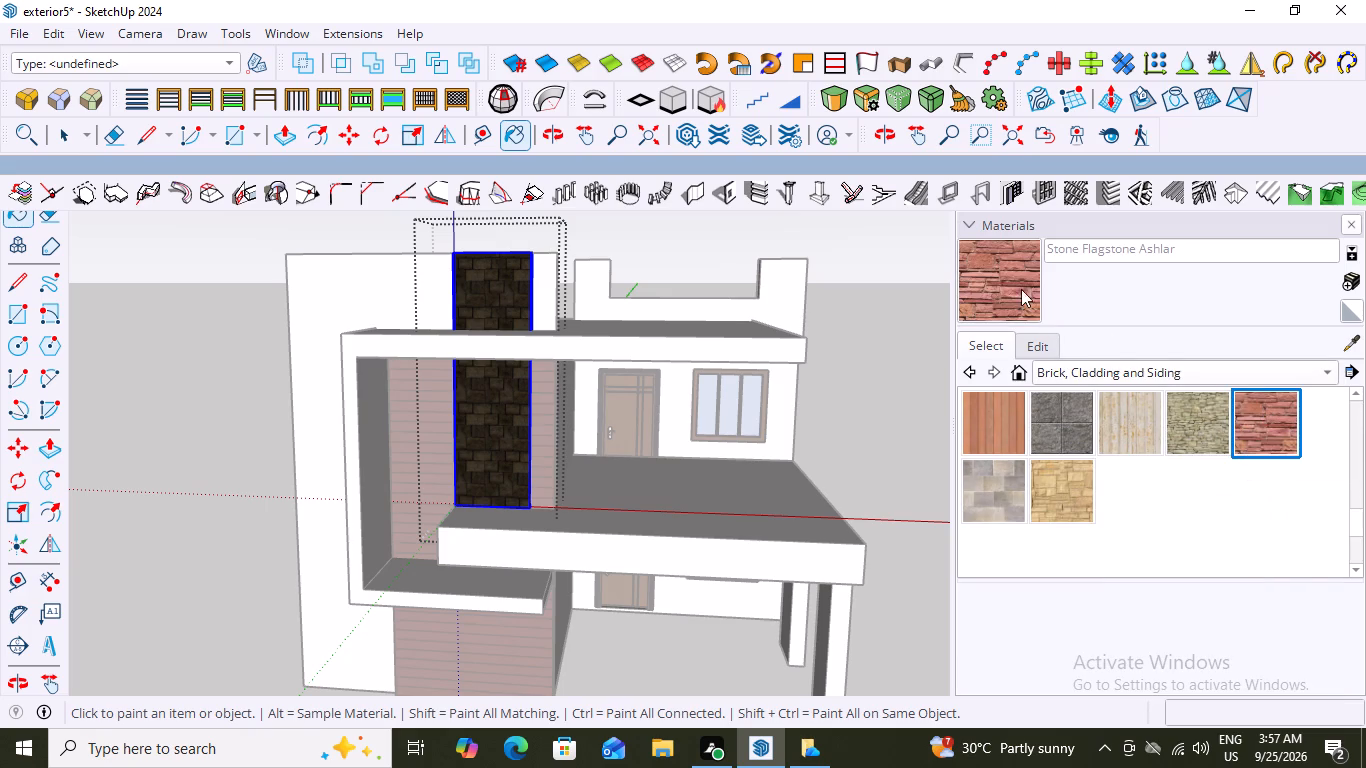
{"action": "left_click", "coordinate": [1350, 277]}
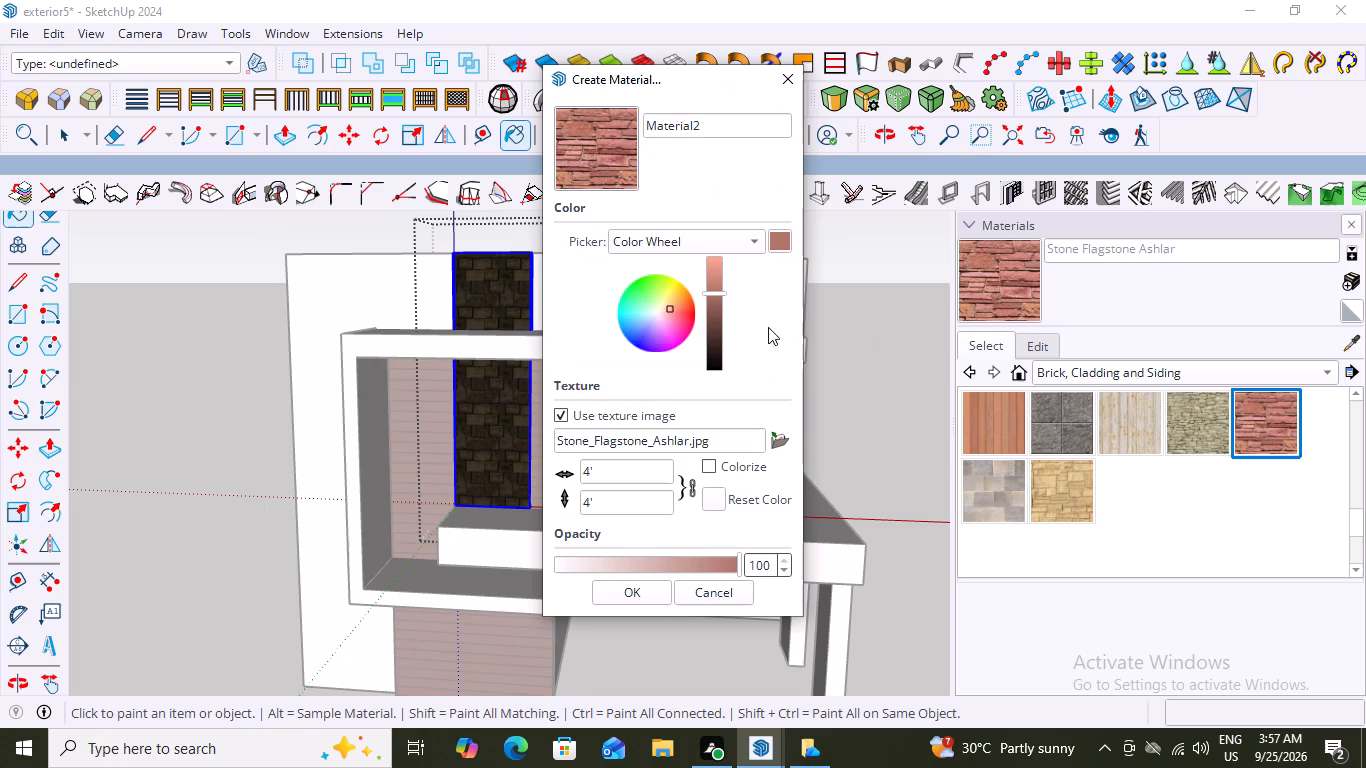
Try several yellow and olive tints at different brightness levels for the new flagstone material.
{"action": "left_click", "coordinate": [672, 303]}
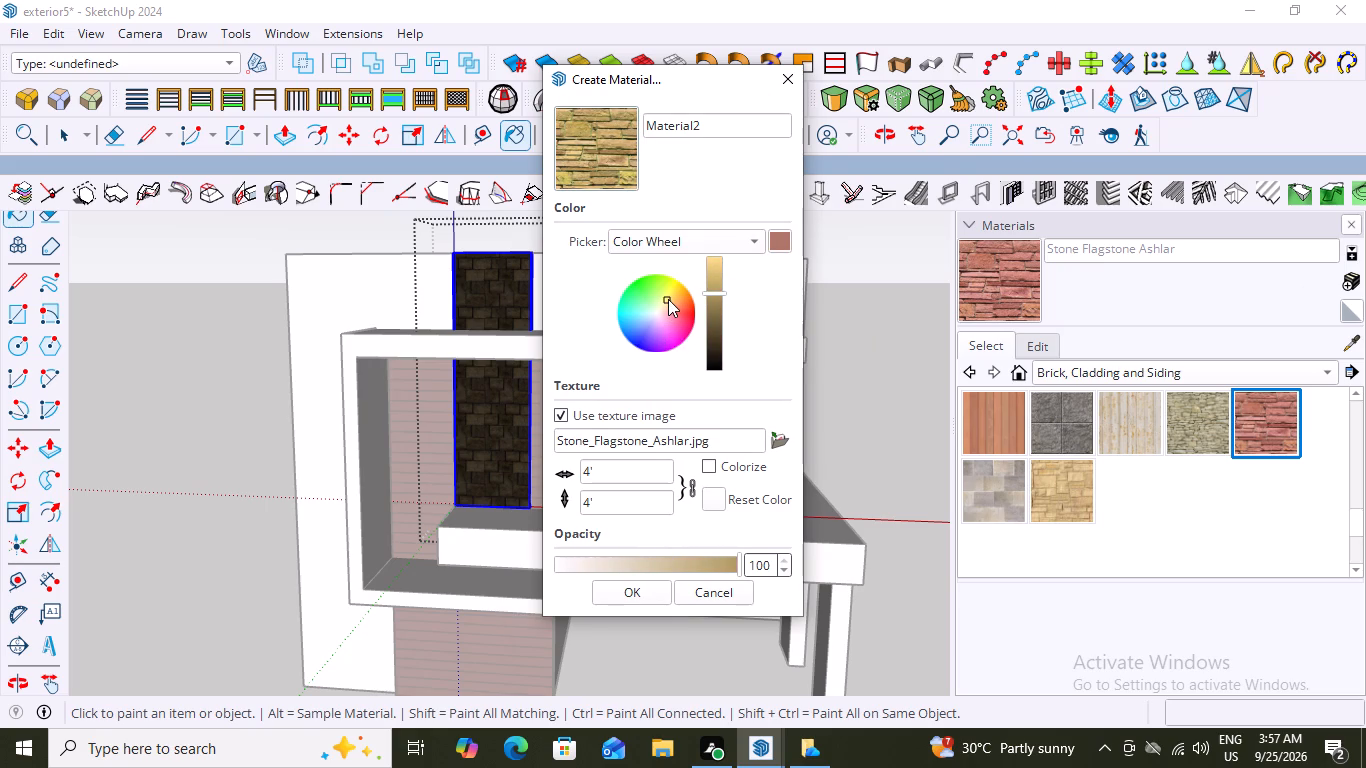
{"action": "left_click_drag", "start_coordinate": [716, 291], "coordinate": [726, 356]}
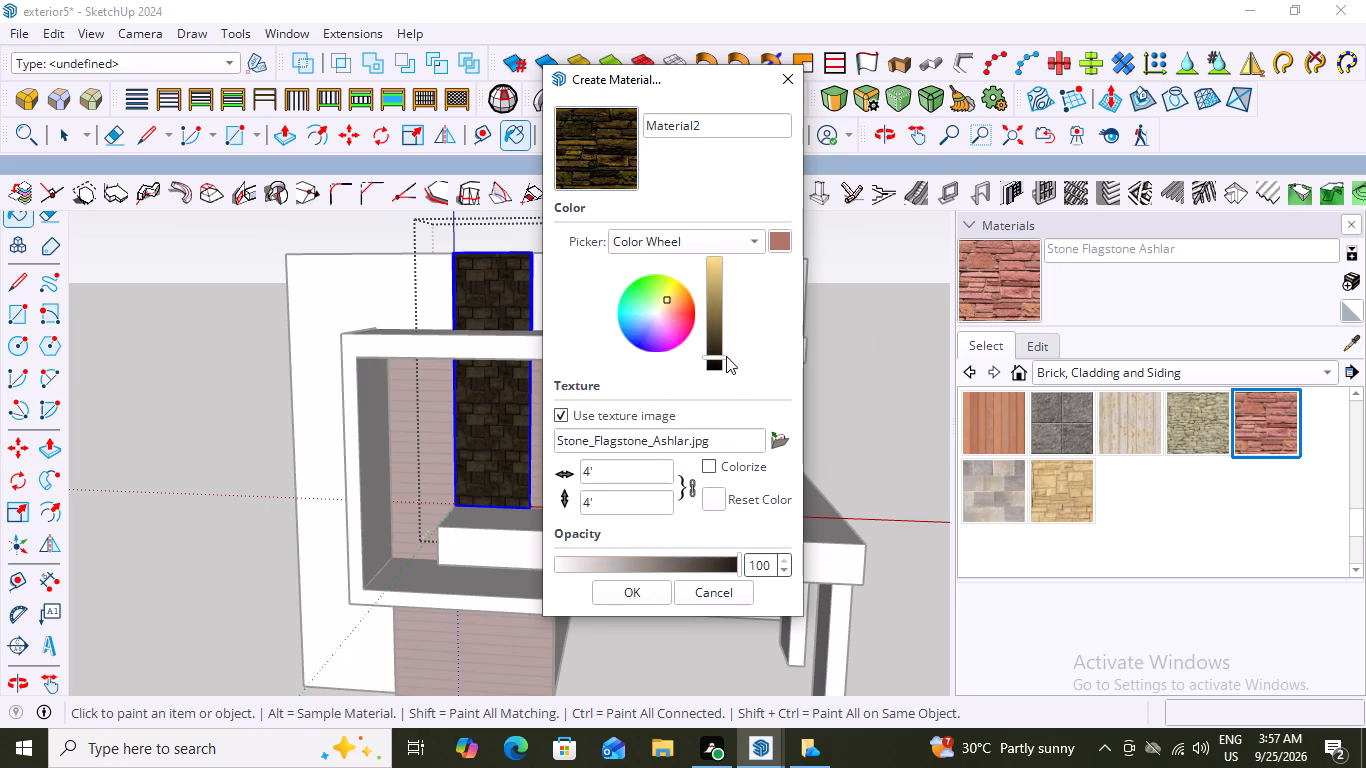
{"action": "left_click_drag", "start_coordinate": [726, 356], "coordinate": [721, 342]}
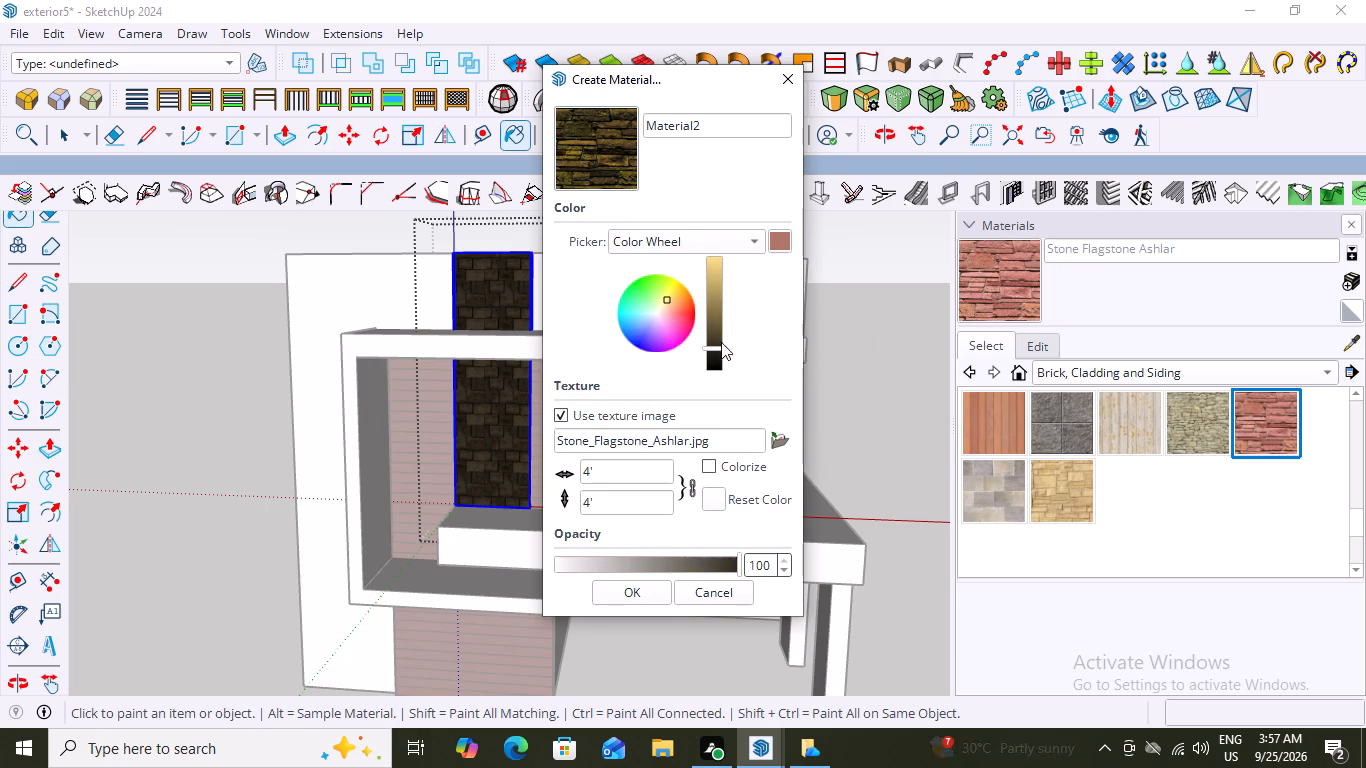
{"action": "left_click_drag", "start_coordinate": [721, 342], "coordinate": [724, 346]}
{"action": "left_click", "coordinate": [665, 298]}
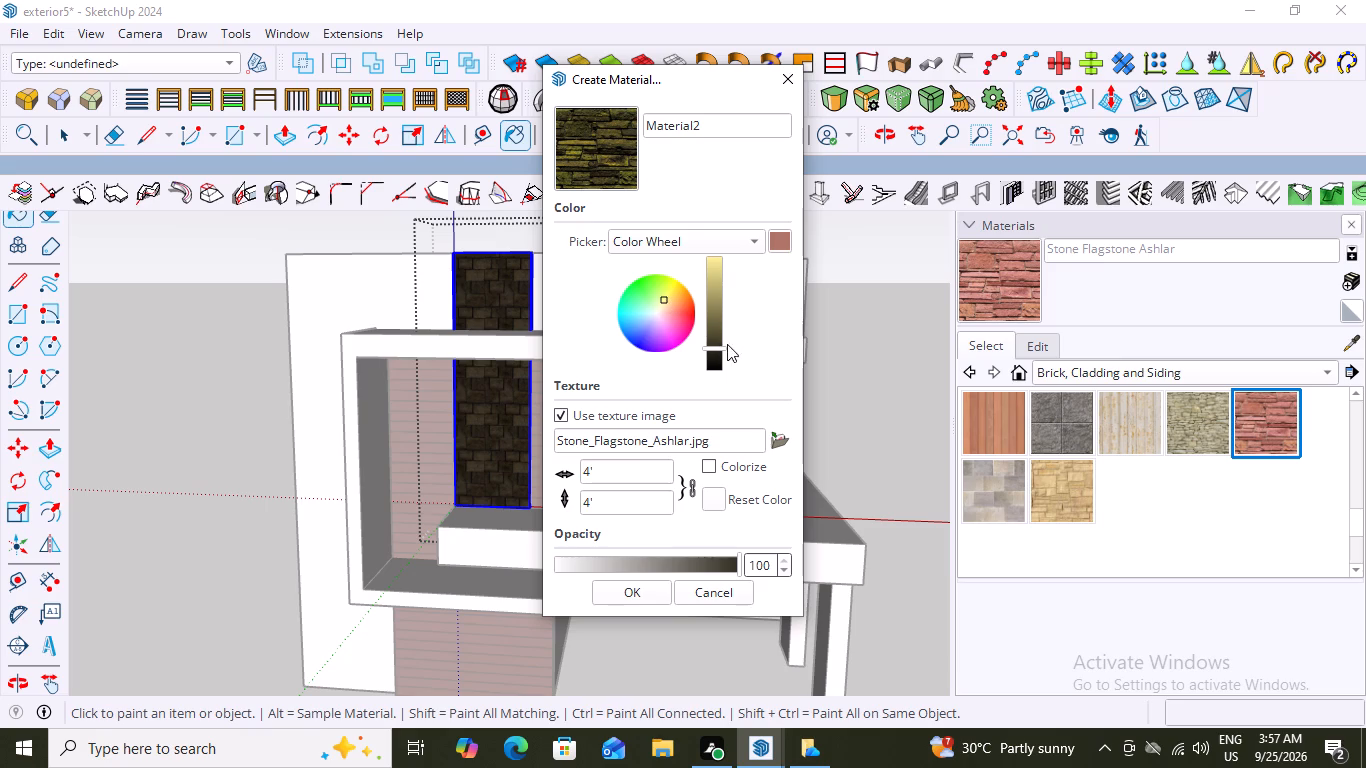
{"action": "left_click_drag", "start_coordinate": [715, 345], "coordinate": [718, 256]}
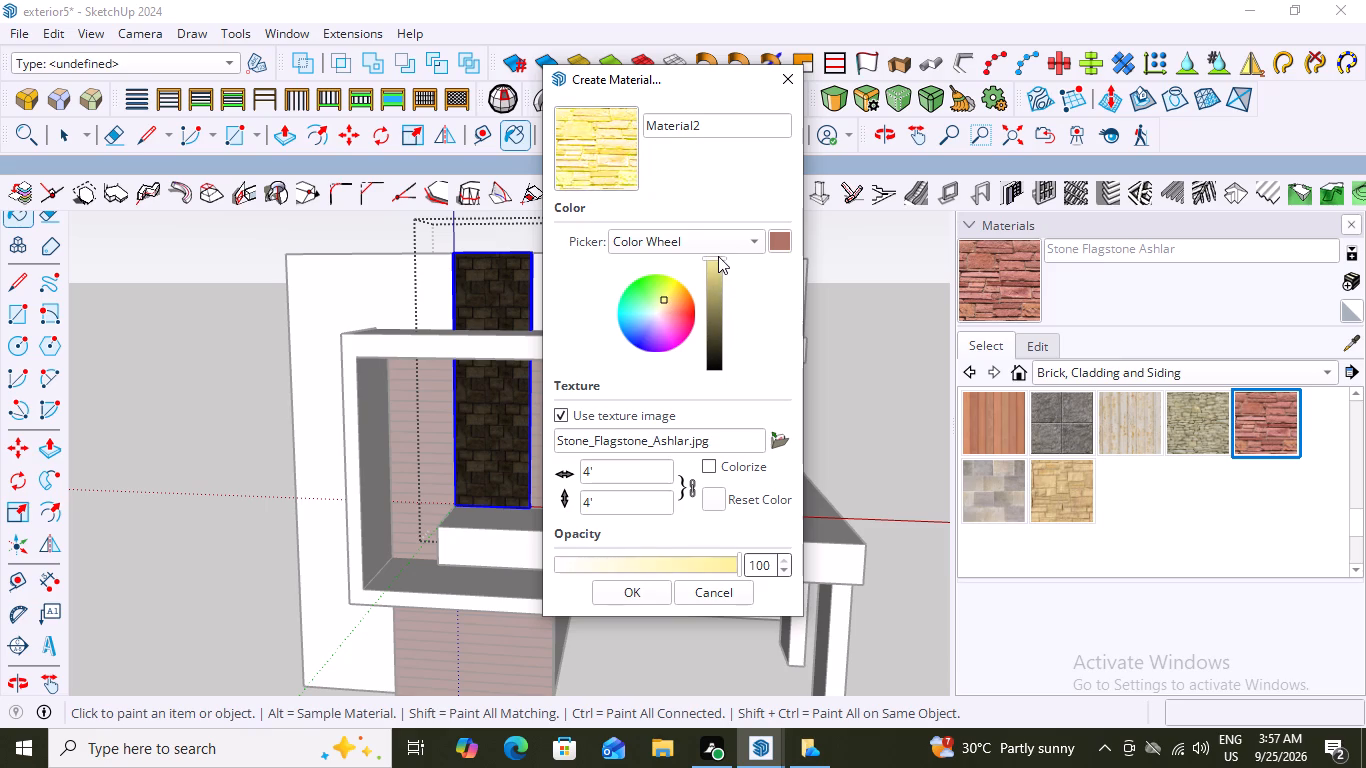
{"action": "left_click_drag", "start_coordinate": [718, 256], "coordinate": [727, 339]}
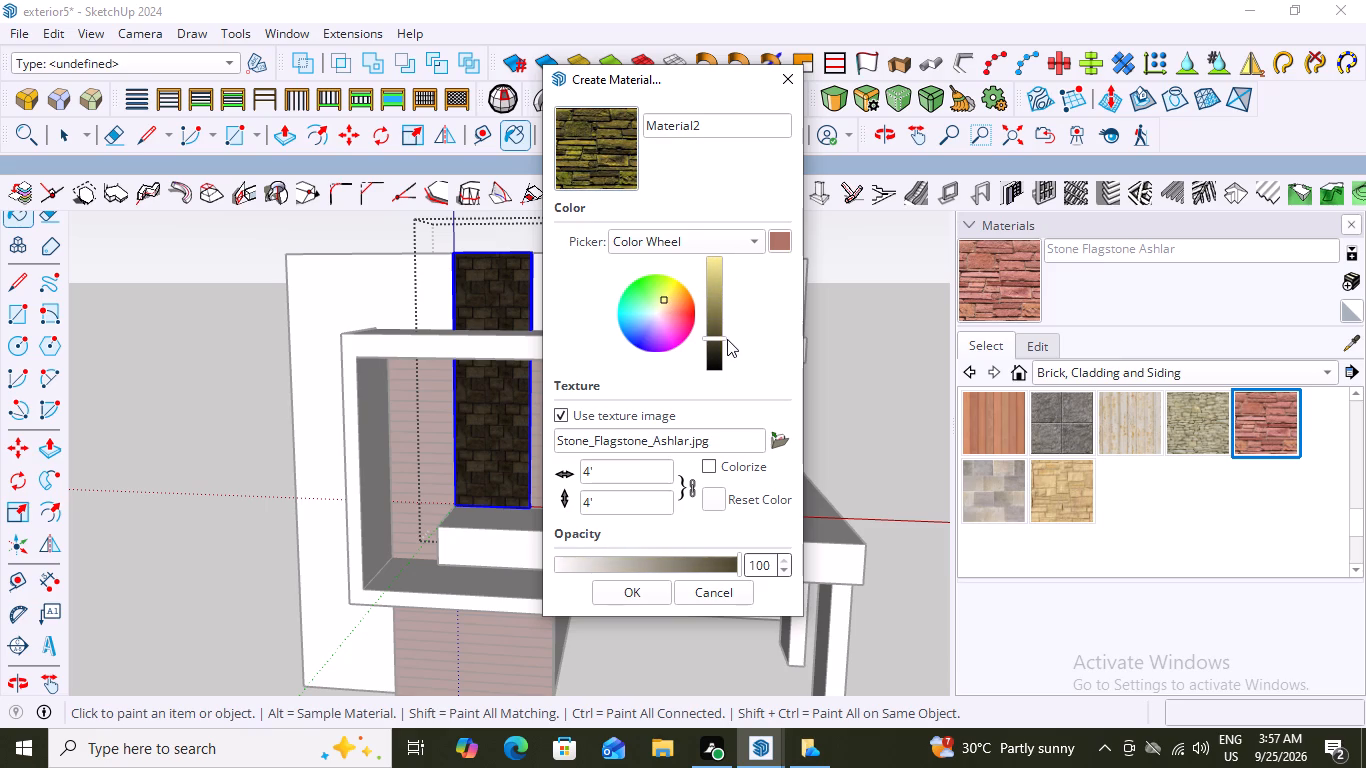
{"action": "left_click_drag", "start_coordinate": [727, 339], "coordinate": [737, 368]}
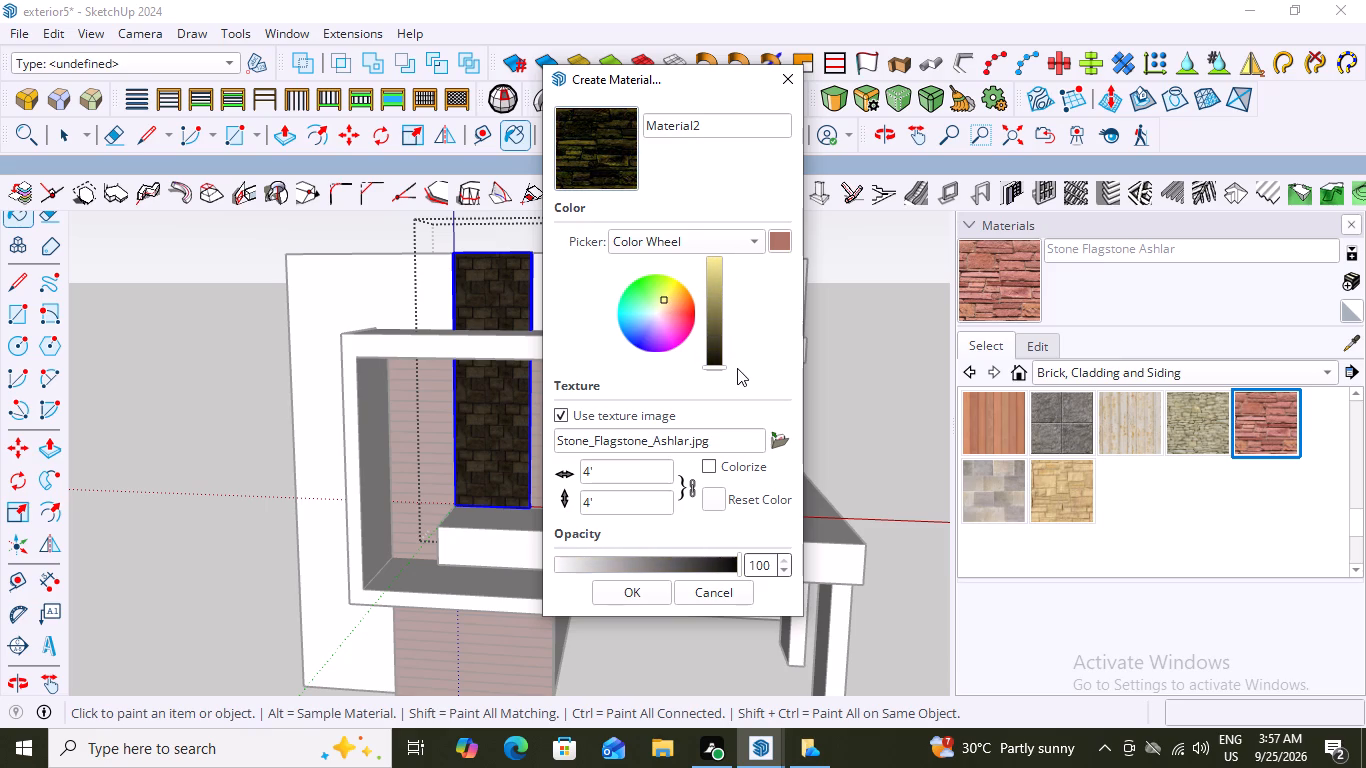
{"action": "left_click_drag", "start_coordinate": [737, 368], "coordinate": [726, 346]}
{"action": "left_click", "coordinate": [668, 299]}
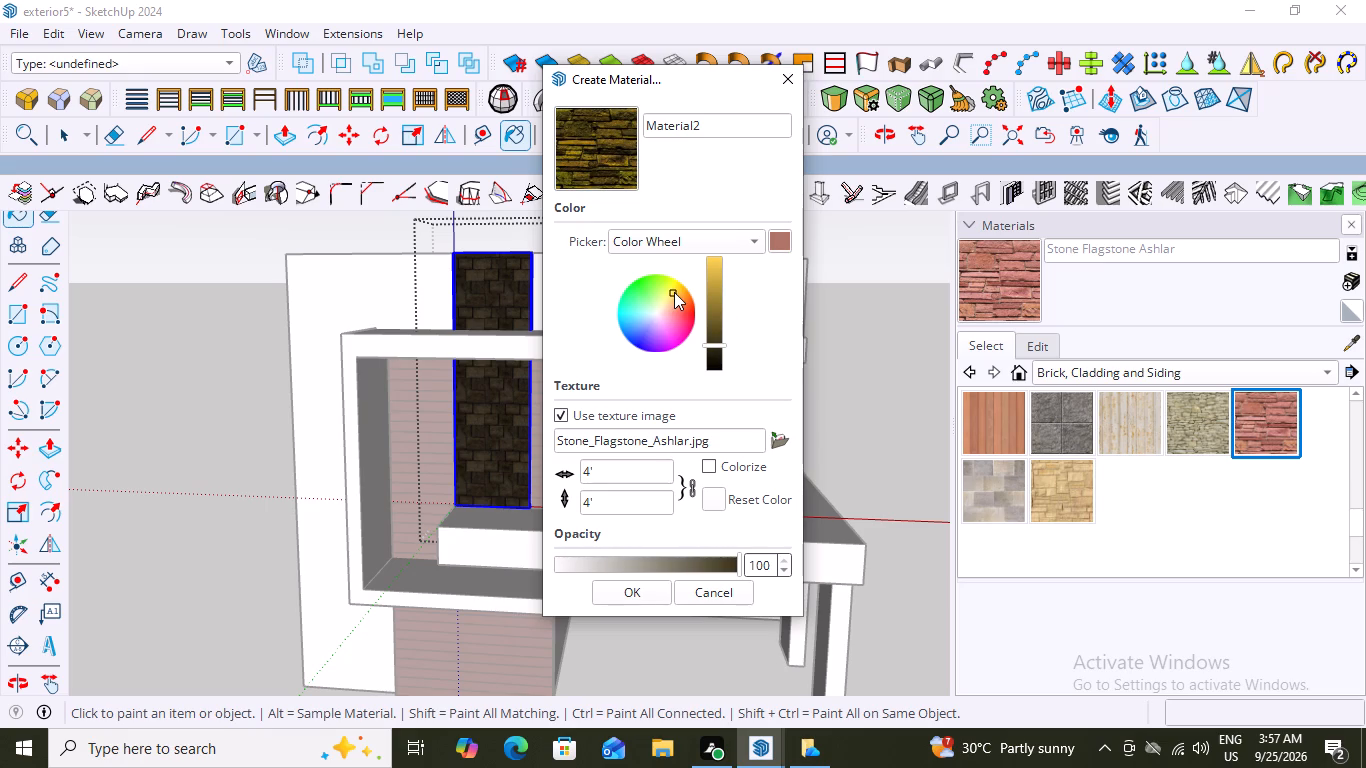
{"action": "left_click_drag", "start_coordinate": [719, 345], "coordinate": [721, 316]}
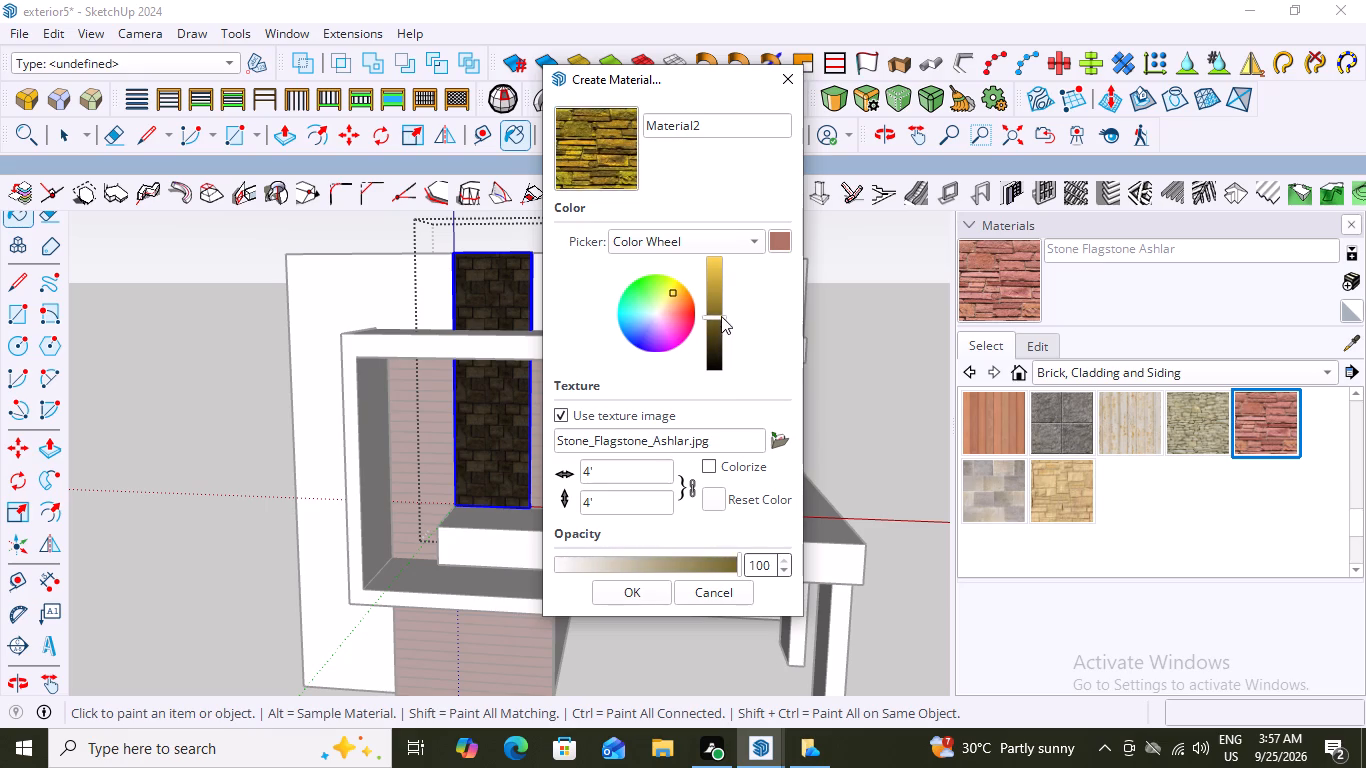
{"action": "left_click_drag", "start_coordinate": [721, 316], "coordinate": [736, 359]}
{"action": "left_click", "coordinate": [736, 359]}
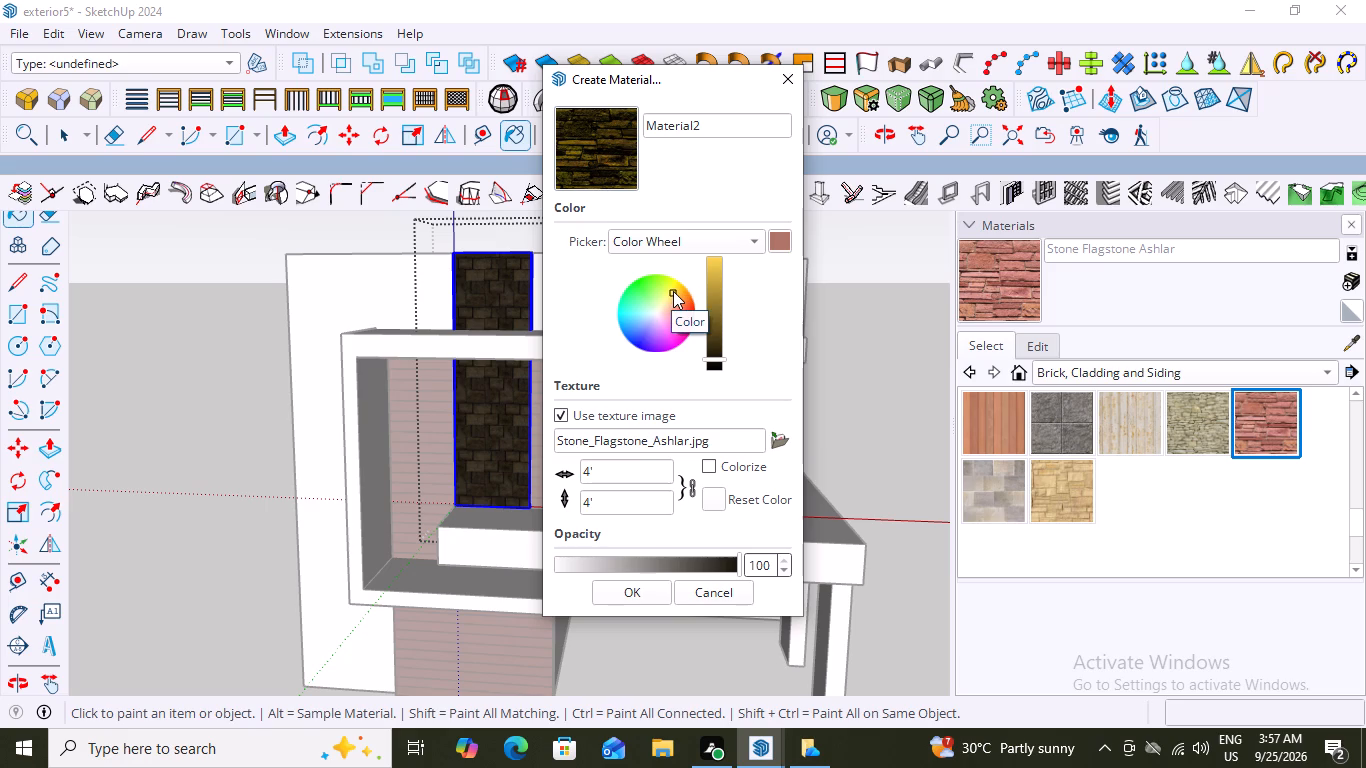
Tint the flagstone material a nearly neutral dark greyish brown and create it with its 4' texture size.
{"action": "double_click", "coordinate": [673, 291]}
{"action": "left_click_drag", "start_coordinate": [673, 291], "coordinate": [659, 309]}
{"action": "left_click_drag", "start_coordinate": [719, 354], "coordinate": [723, 337]}
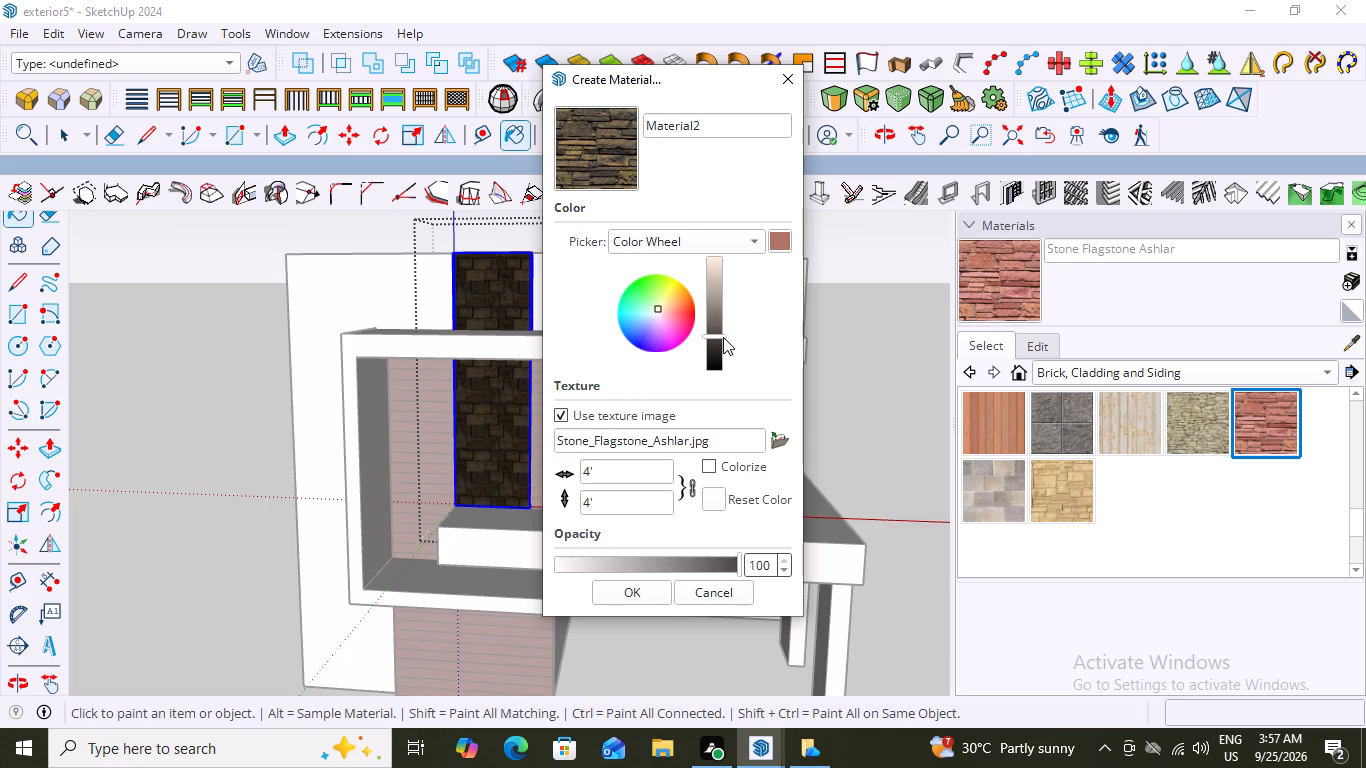
{"action": "left_click_drag", "start_coordinate": [723, 337], "coordinate": [725, 339]}
{"action": "left_click_drag", "start_coordinate": [725, 339], "coordinate": [725, 344]}
{"action": "left_click", "coordinate": [631, 584]}
Paint the grouped vertical strip with the dark flagstone material and inspect it up close and from the front.
{"action": "left_click", "coordinate": [485, 306]}
{"action": "scroll", "coordinate": [779, 392], "scroll_direction": "down", "scroll_amount": 3}
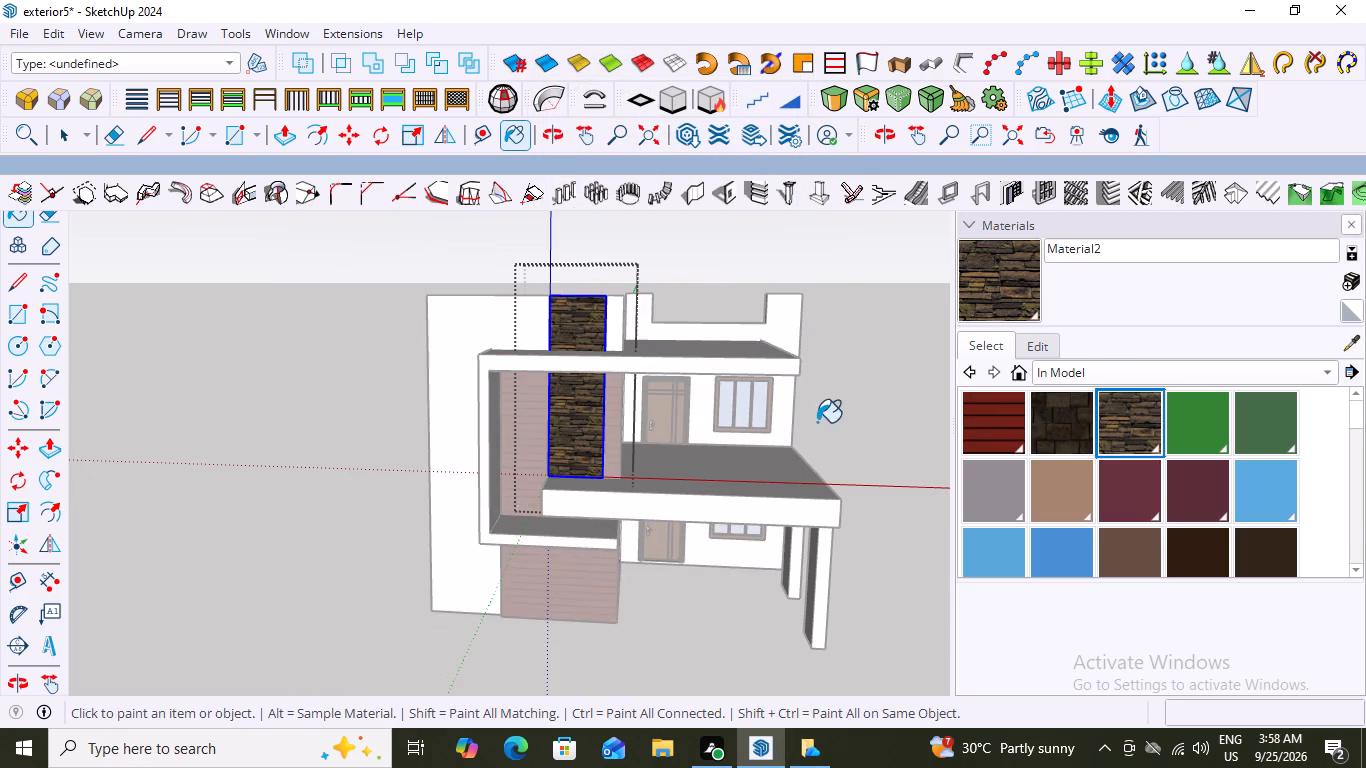
{"action": "middle_click_drag", "start_coordinate": [865, 410], "coordinate": [889, 344]}
{"action": "scroll", "coordinate": [569, 416], "scroll_direction": "up", "scroll_amount": 5}
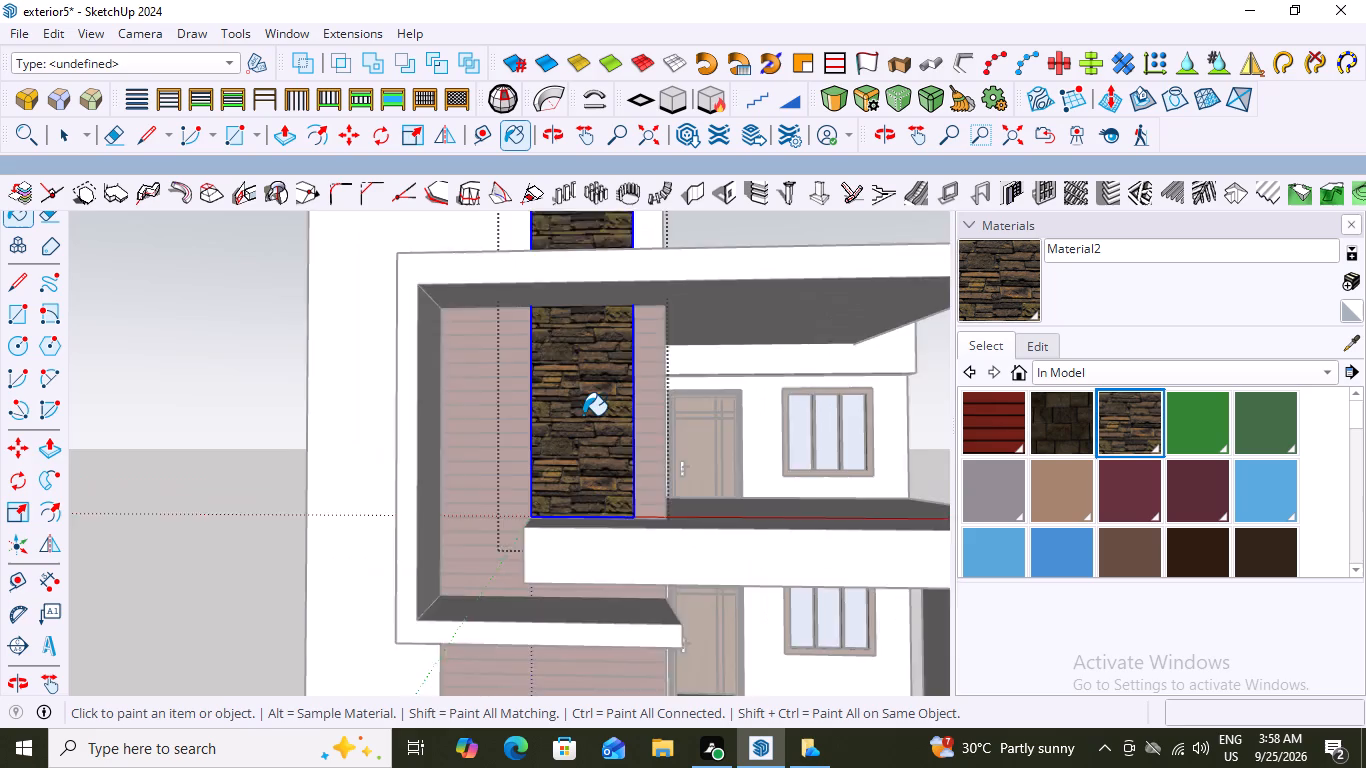
{"action": "scroll", "coordinate": [583, 415], "scroll_direction": "up", "scroll_amount": 9}
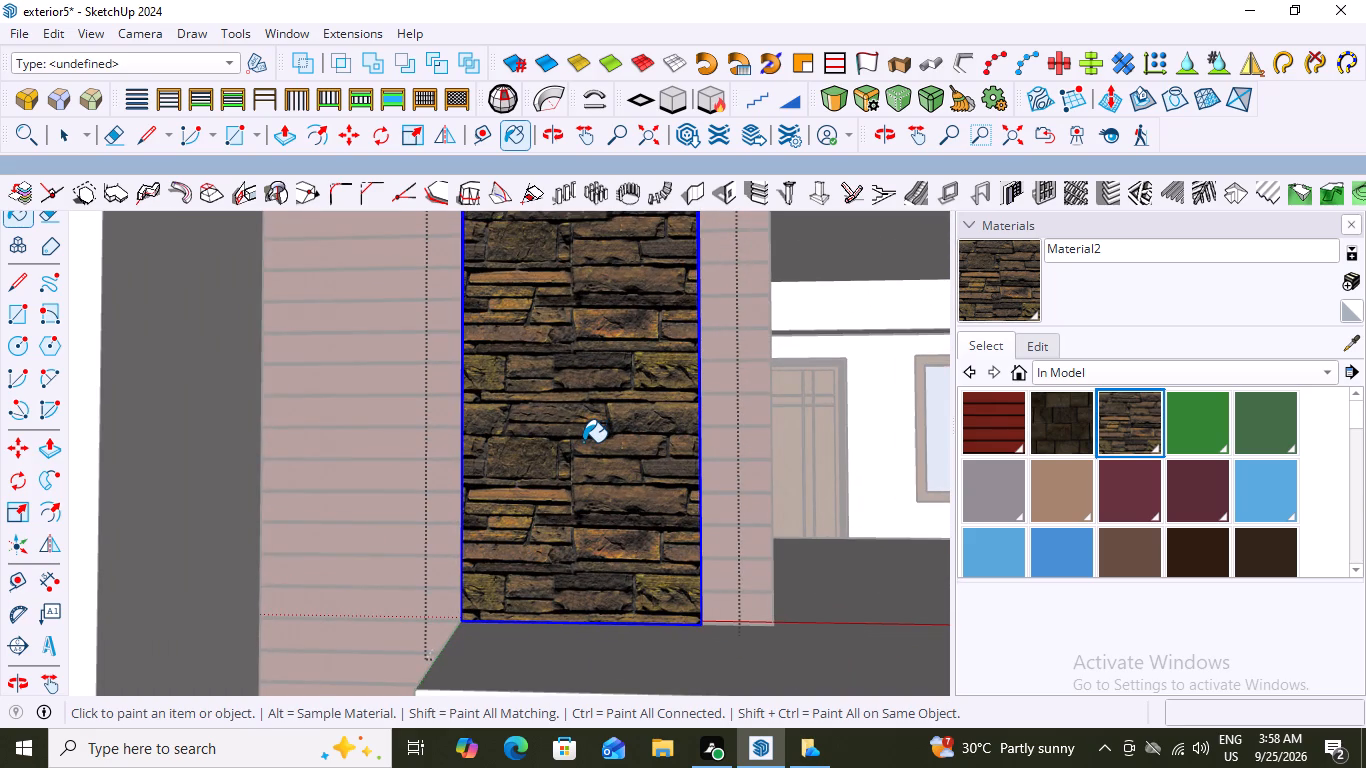
{"action": "scroll", "coordinate": [576, 422], "scroll_direction": "down", "scroll_amount": 10}
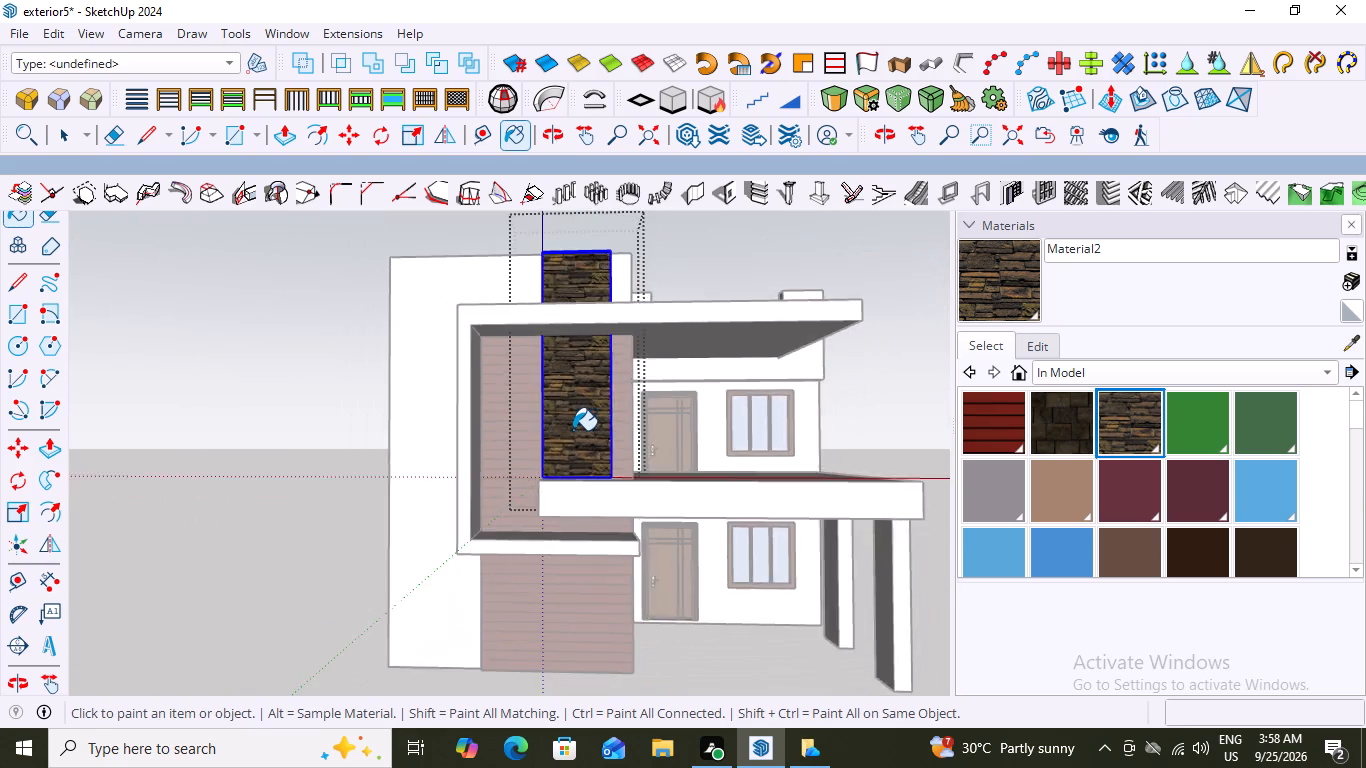
Examine the dark flagstone strip up close and against the whole front elevation from several angles.
{"action": "scroll", "coordinate": [573, 430], "scroll_direction": "down", "scroll_amount": 7}
{"action": "middle_click_drag", "start_coordinate": [767, 275], "coordinate": [789, 316]}
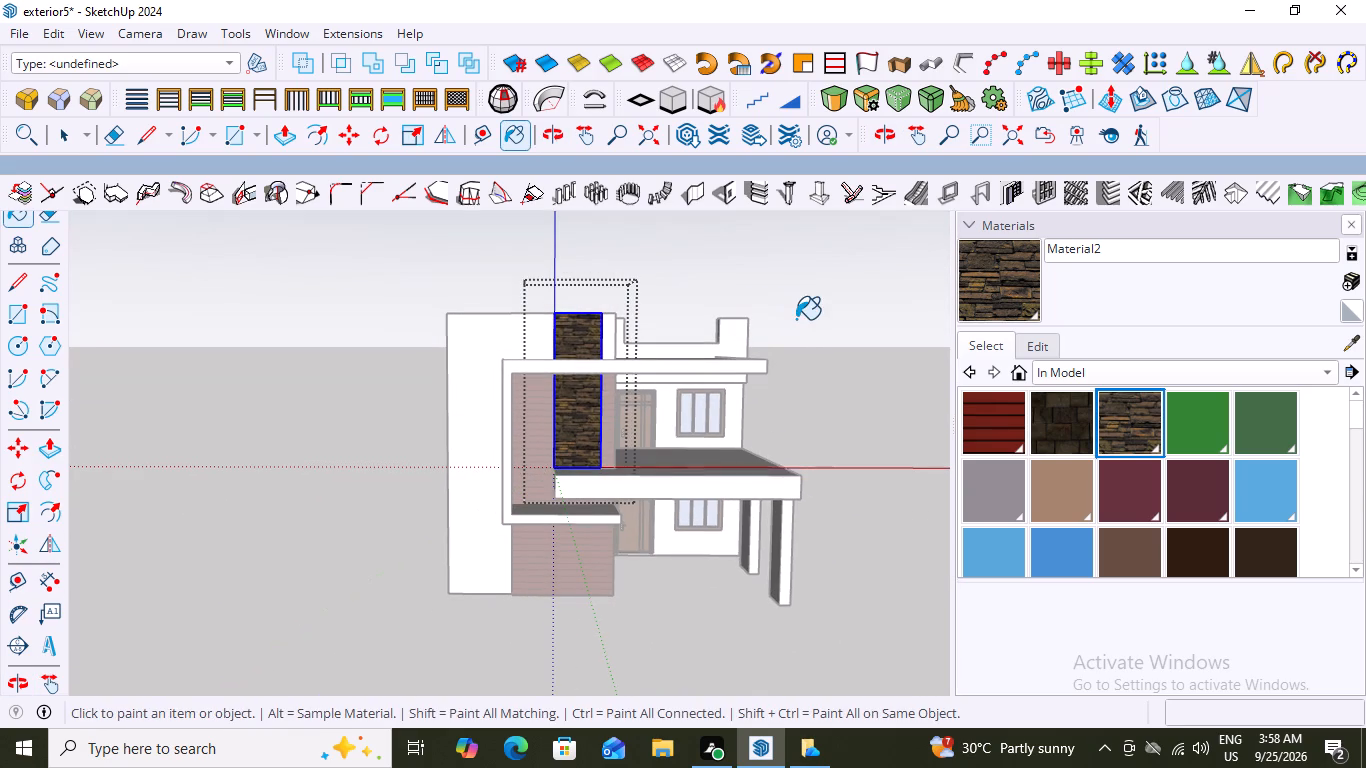
{"action": "key", "text": "space"}
{"action": "left_click", "coordinate": [820, 277]}
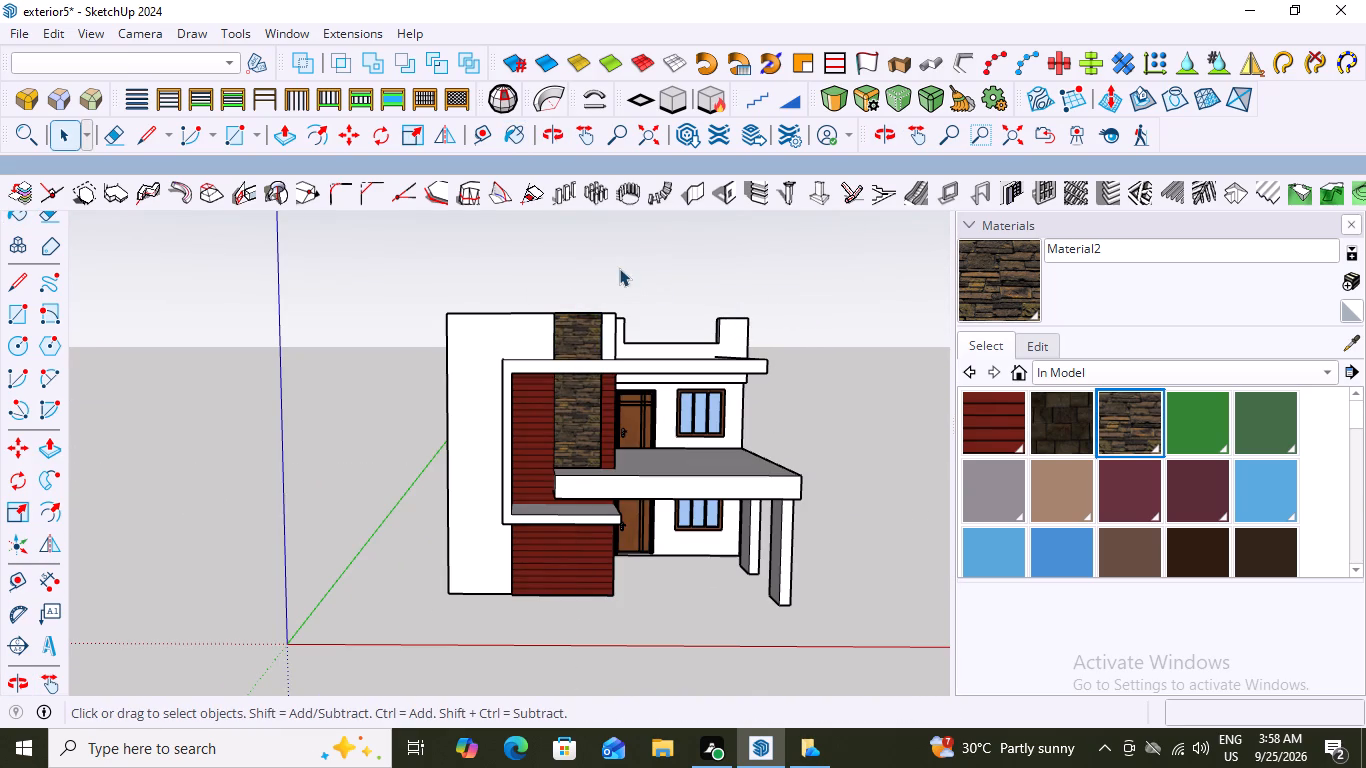
{"action": "scroll", "coordinate": [609, 437], "scroll_direction": "up", "scroll_amount": 6}
{"action": "middle_click_drag", "start_coordinate": [700, 407], "coordinate": [650, 386]}
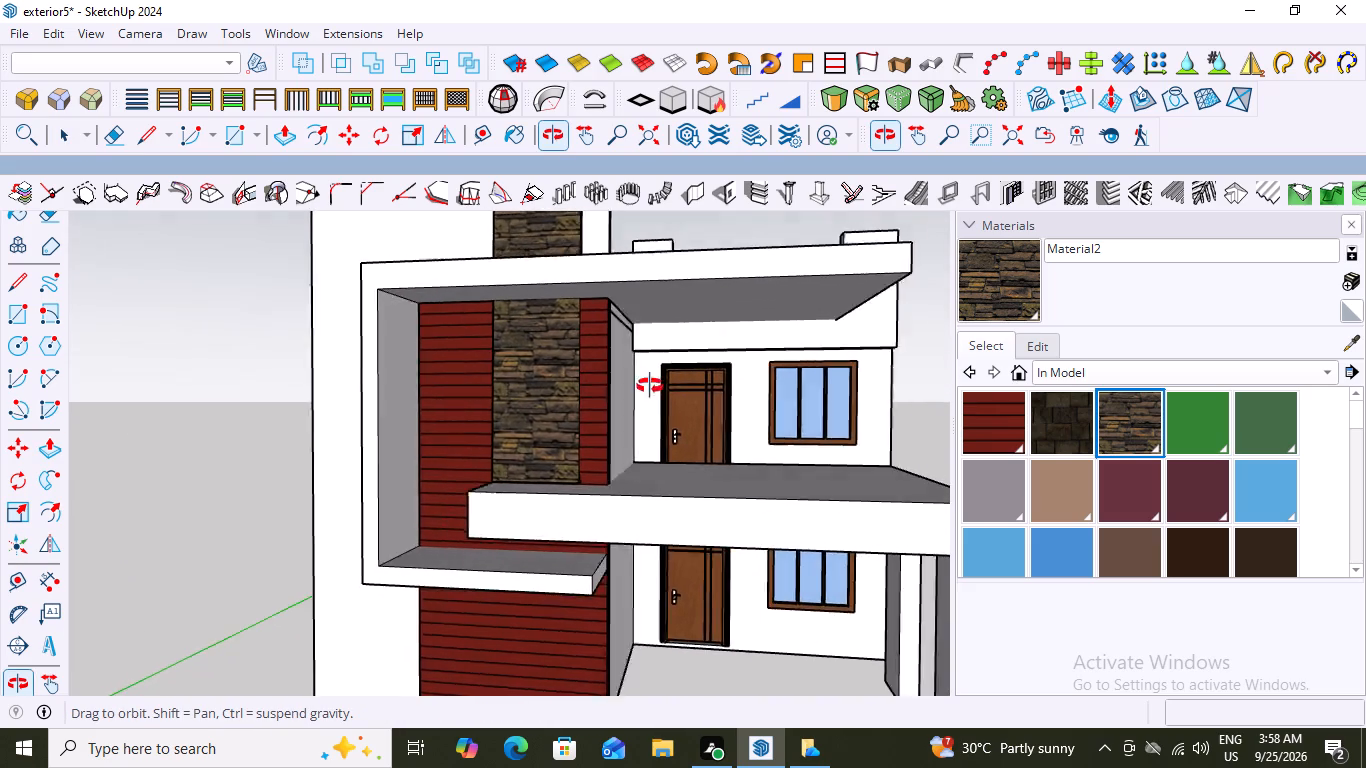
{"action": "middle_click_drag", "start_coordinate": [650, 386], "coordinate": [659, 386]}
{"action": "scroll", "coordinate": [659, 386], "scroll_direction": "down", "scroll_amount": 8}
{"action": "middle_click_drag", "start_coordinate": [728, 516], "coordinate": [515, 468]}
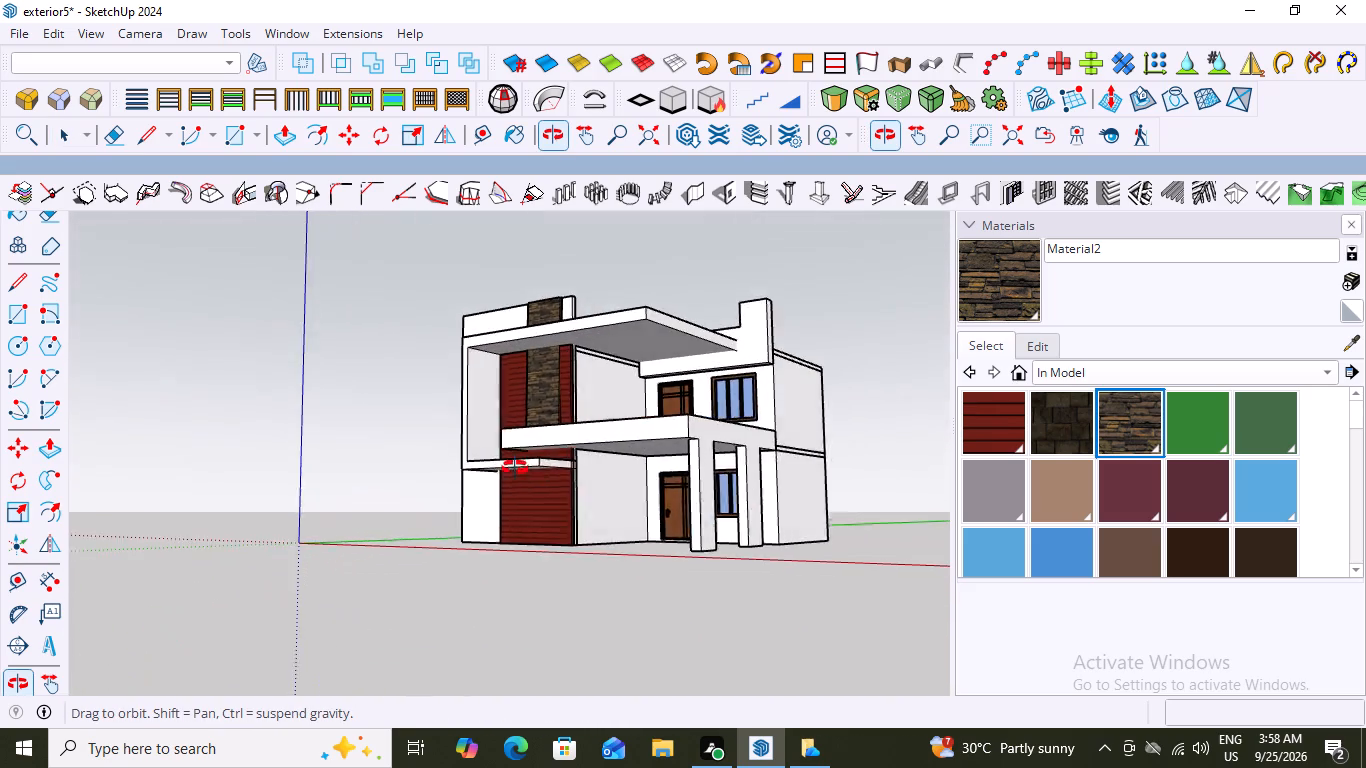
{"action": "middle_click_drag", "start_coordinate": [515, 468], "coordinate": [639, 501]}
{"action": "scroll", "coordinate": [484, 450], "scroll_direction": "up", "scroll_amount": 9}
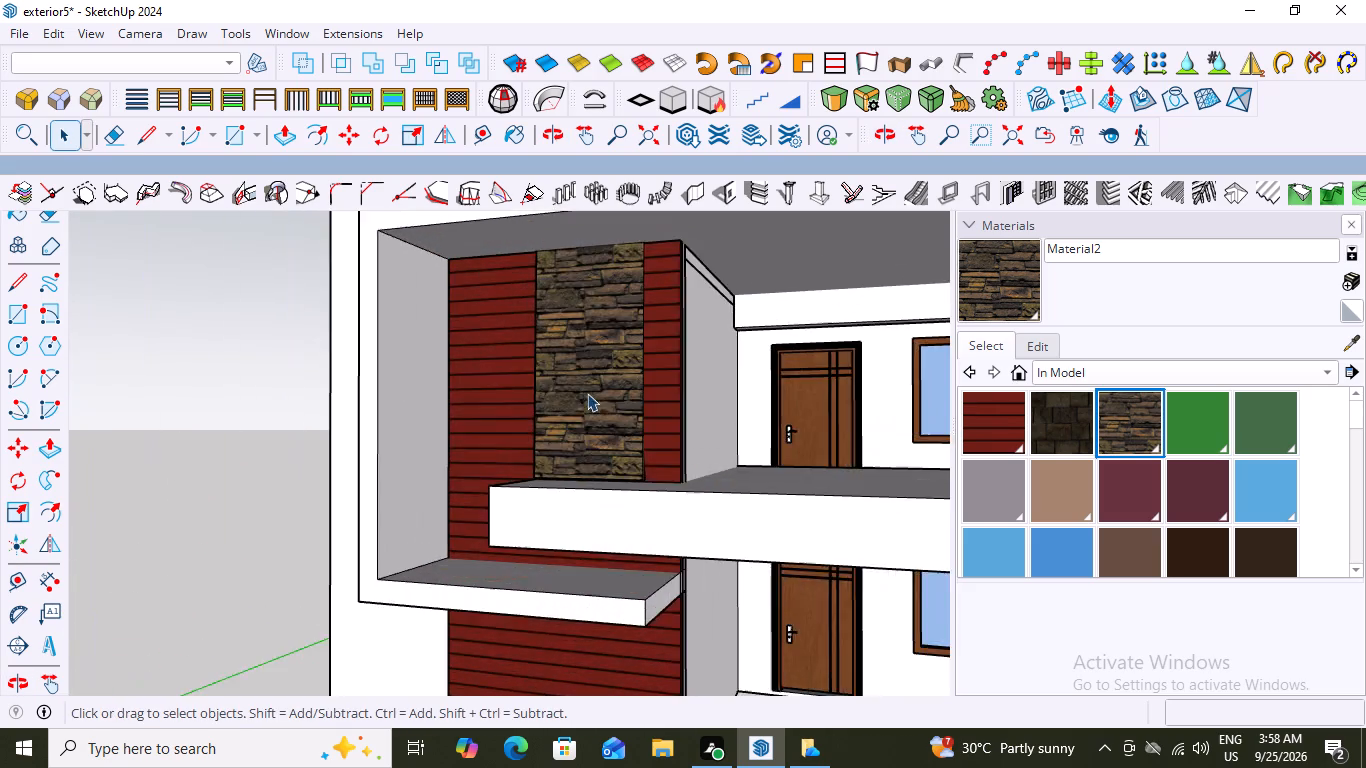
{"action": "scroll", "coordinate": [587, 393], "scroll_direction": "up", "scroll_amount": 10}
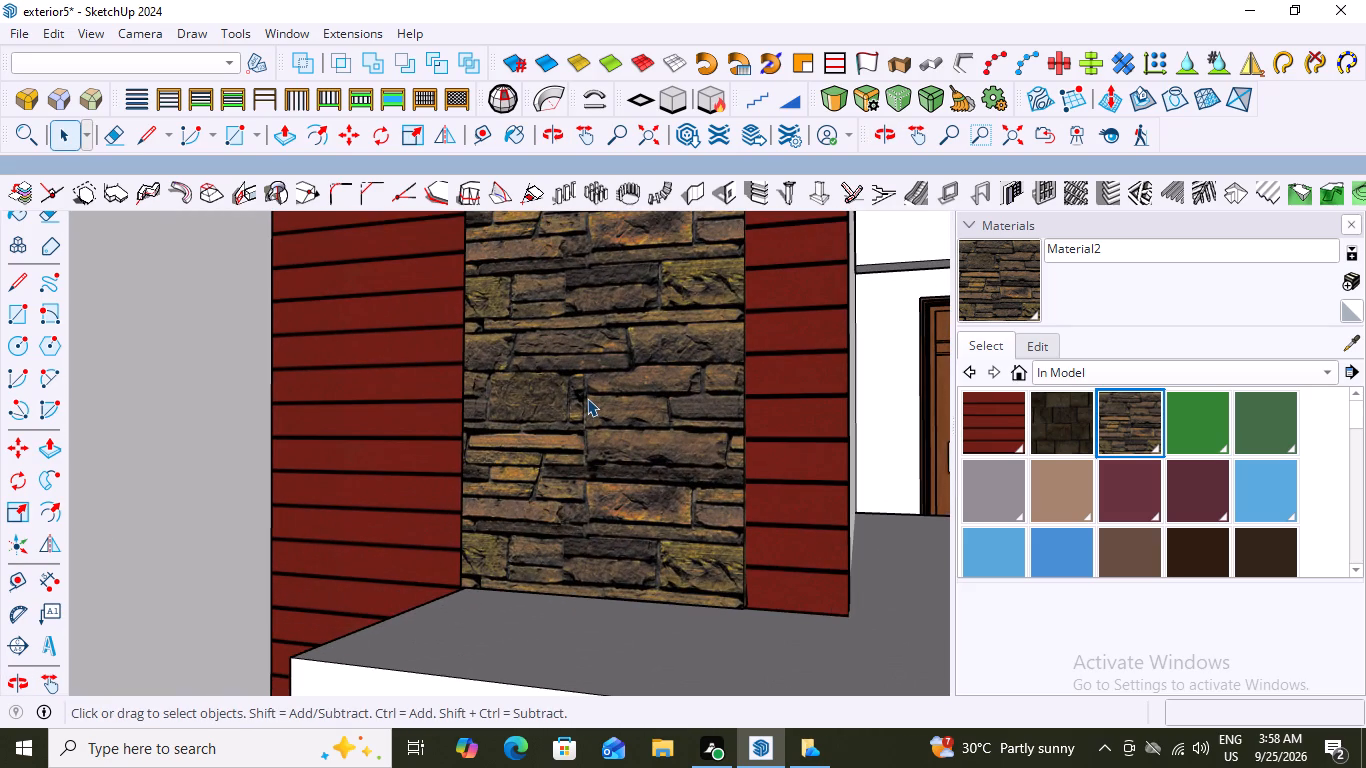
{"action": "scroll", "coordinate": [587, 398], "scroll_direction": "down", "scroll_amount": 3}
{"action": "middle_click_drag", "start_coordinate": [667, 403], "coordinate": [492, 443]}
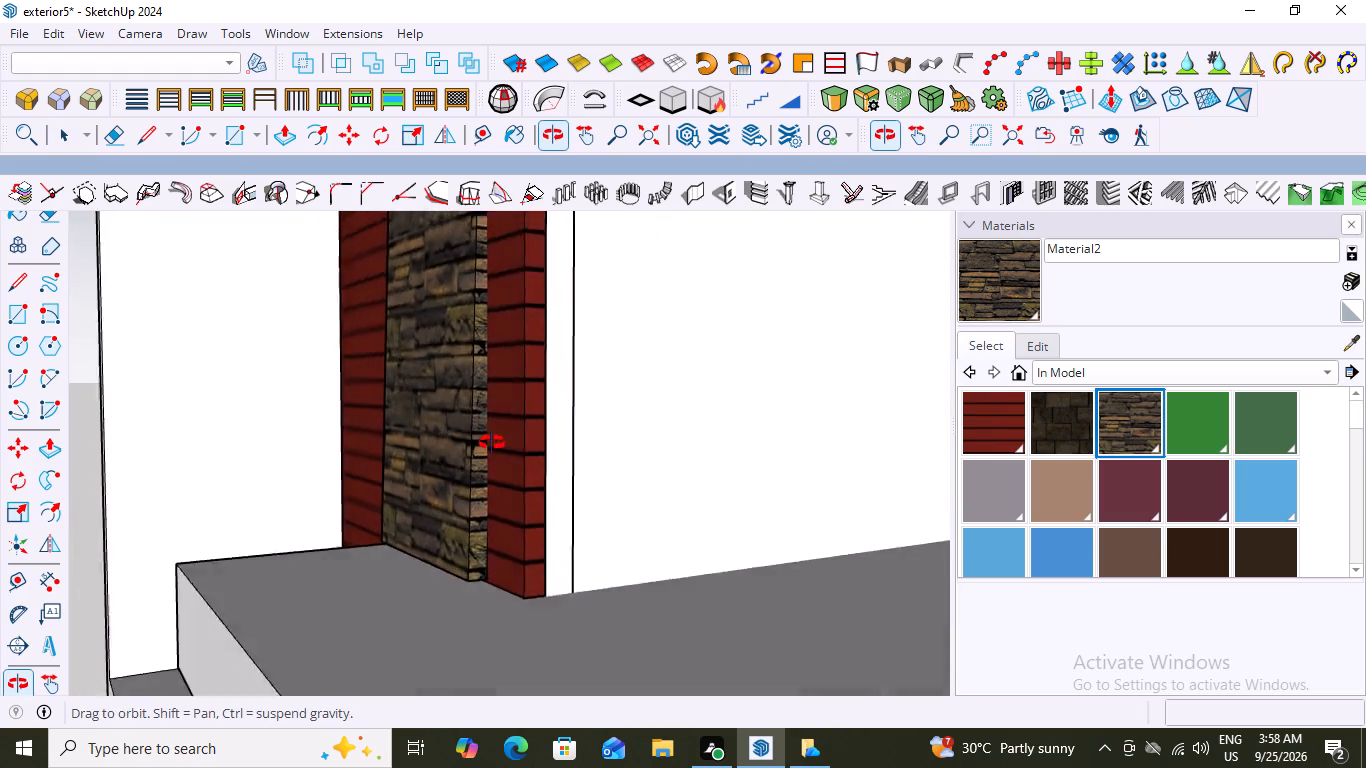
{"action": "middle_click_drag", "start_coordinate": [492, 443], "coordinate": [708, 443]}
{"action": "scroll", "coordinate": [677, 440], "scroll_direction": "down", "scroll_amount": 10}
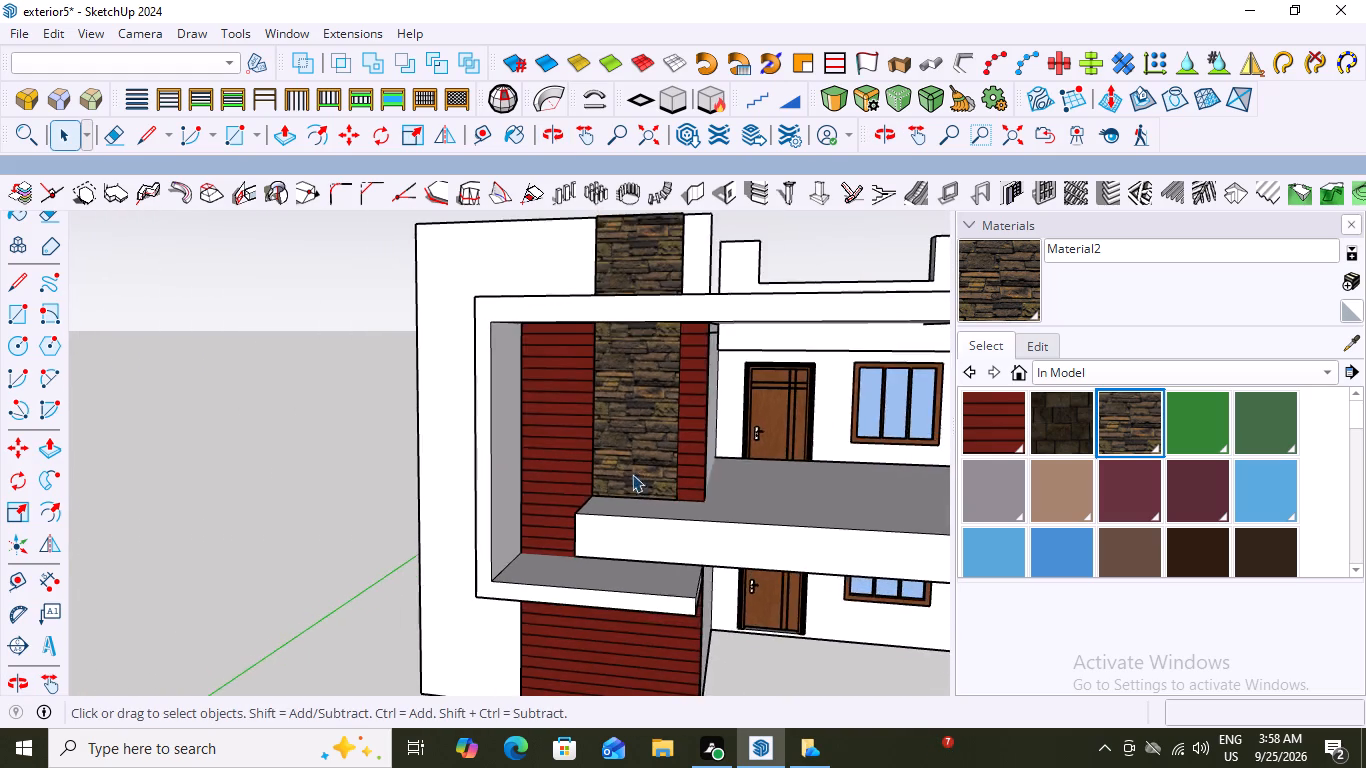
{"action": "middle_click_drag", "start_coordinate": [686, 465], "coordinate": [744, 460]}
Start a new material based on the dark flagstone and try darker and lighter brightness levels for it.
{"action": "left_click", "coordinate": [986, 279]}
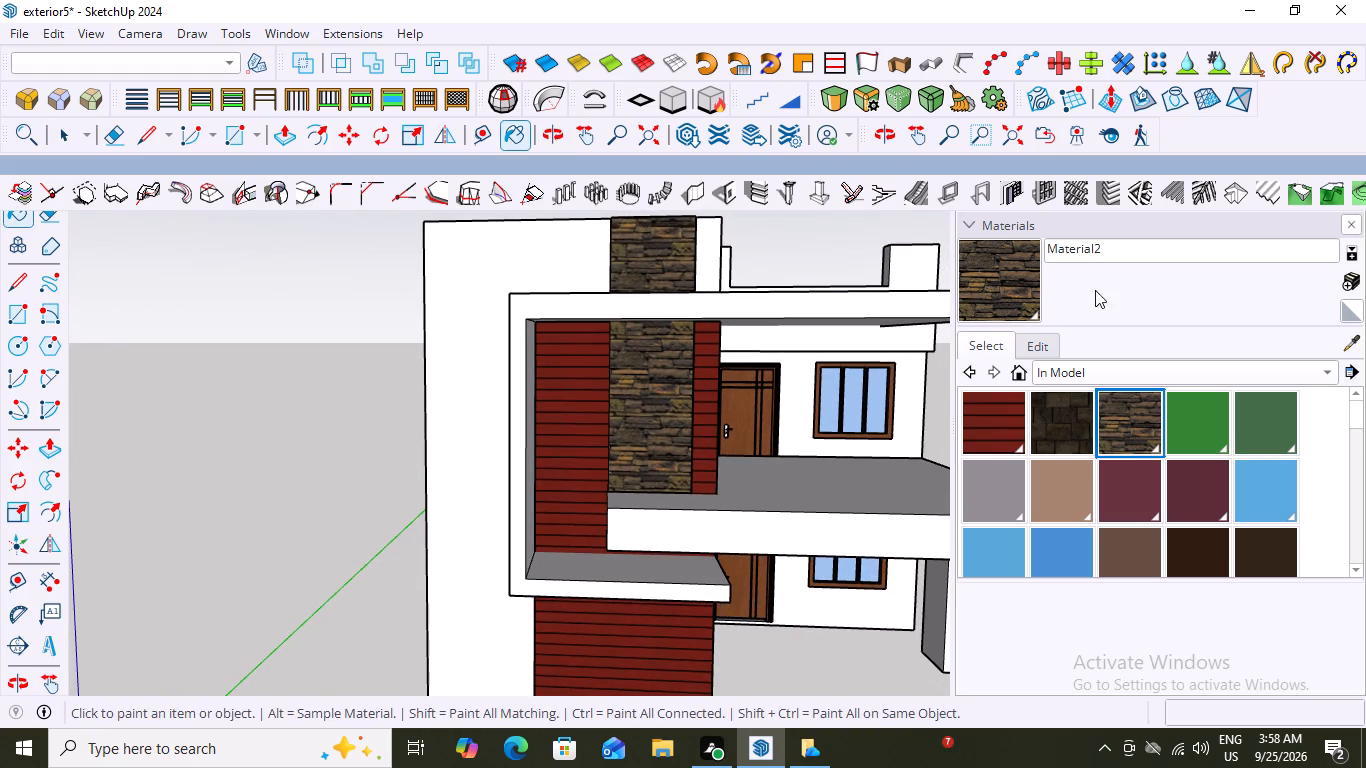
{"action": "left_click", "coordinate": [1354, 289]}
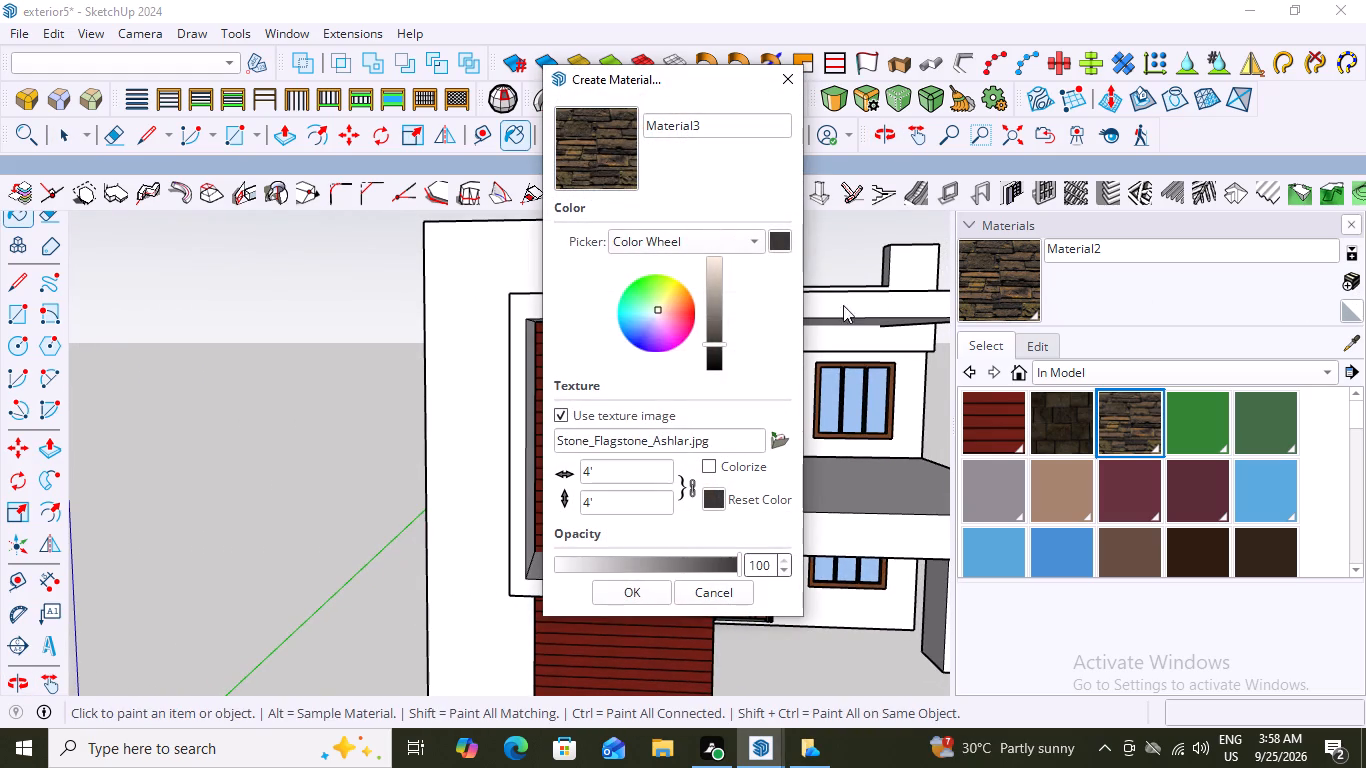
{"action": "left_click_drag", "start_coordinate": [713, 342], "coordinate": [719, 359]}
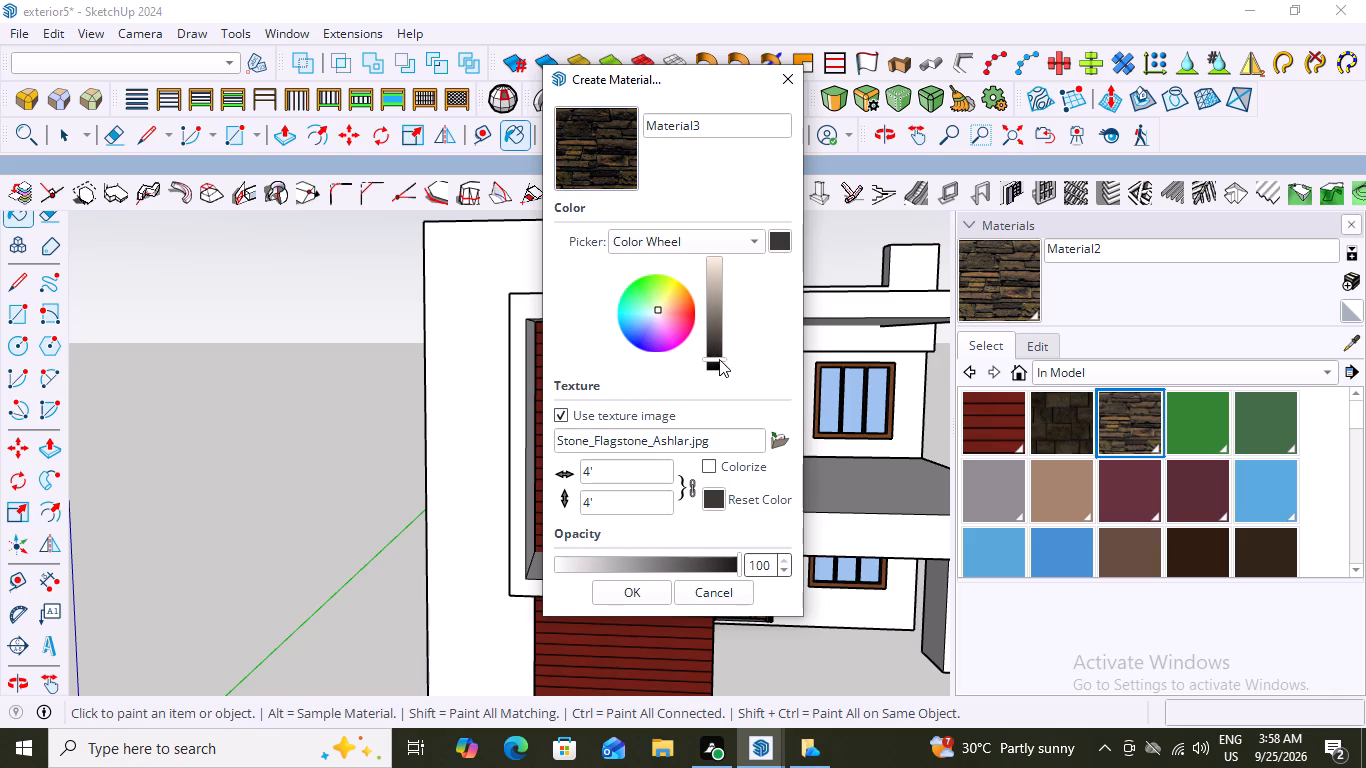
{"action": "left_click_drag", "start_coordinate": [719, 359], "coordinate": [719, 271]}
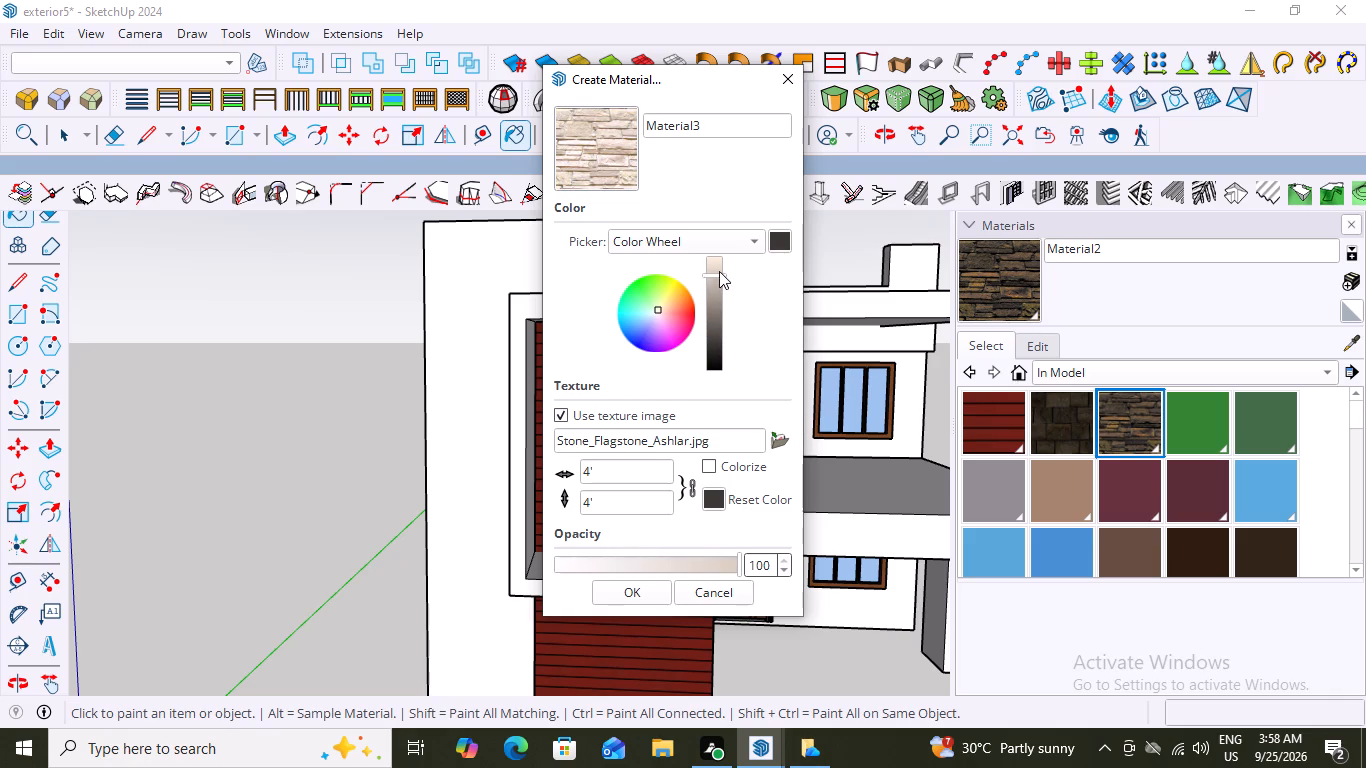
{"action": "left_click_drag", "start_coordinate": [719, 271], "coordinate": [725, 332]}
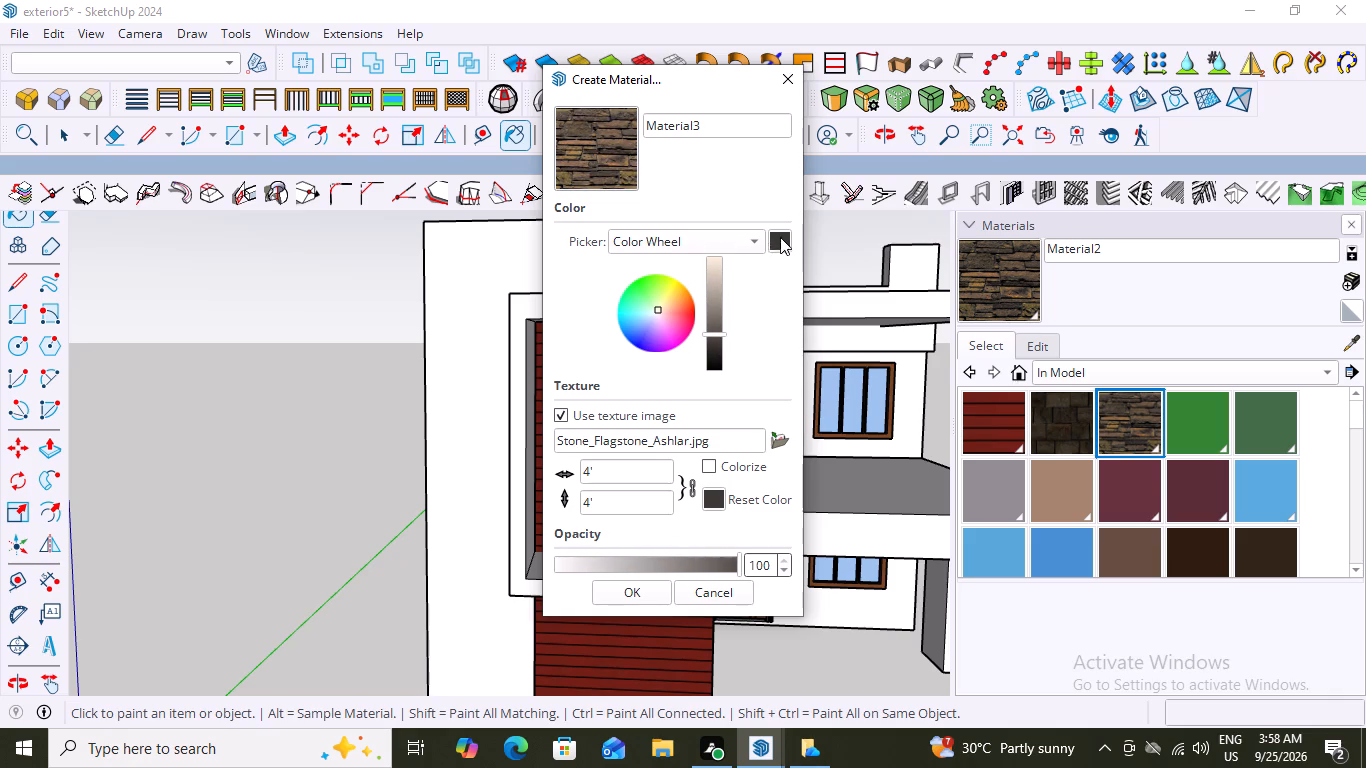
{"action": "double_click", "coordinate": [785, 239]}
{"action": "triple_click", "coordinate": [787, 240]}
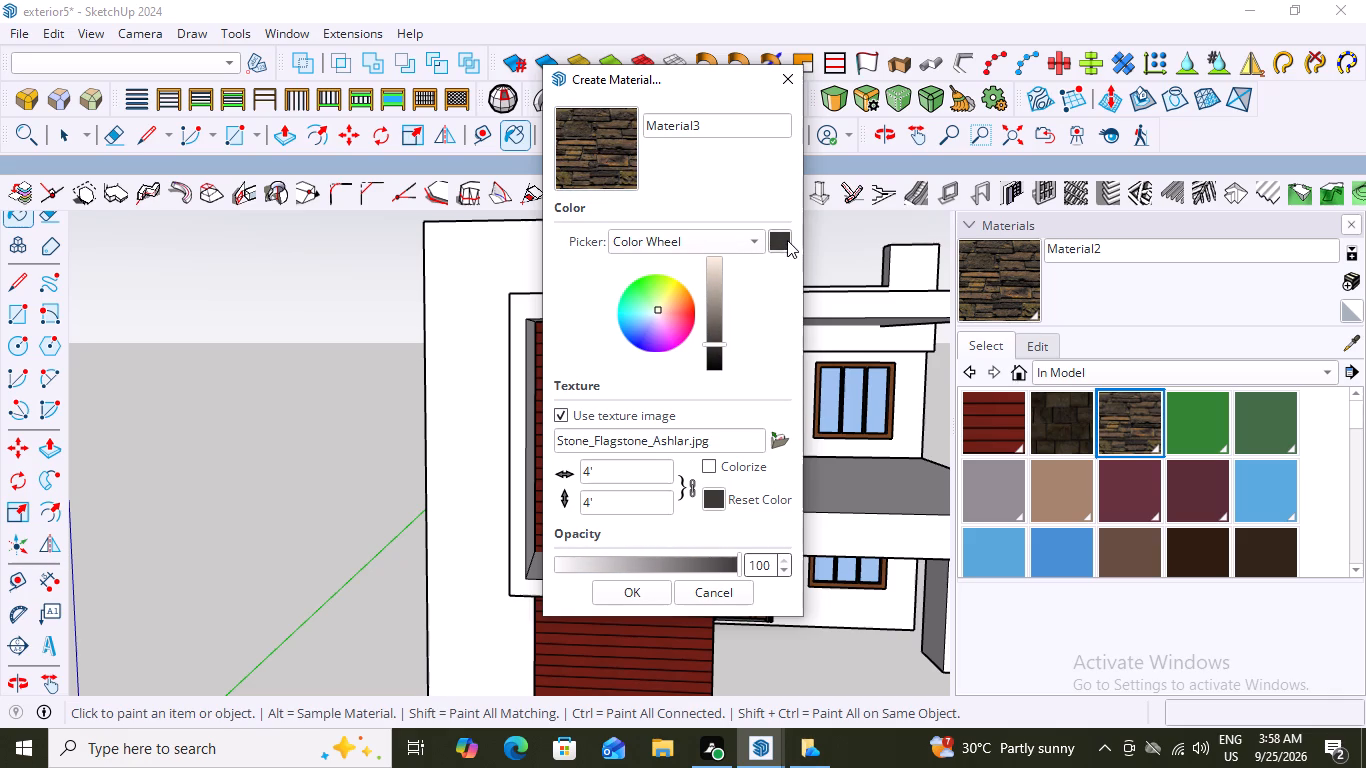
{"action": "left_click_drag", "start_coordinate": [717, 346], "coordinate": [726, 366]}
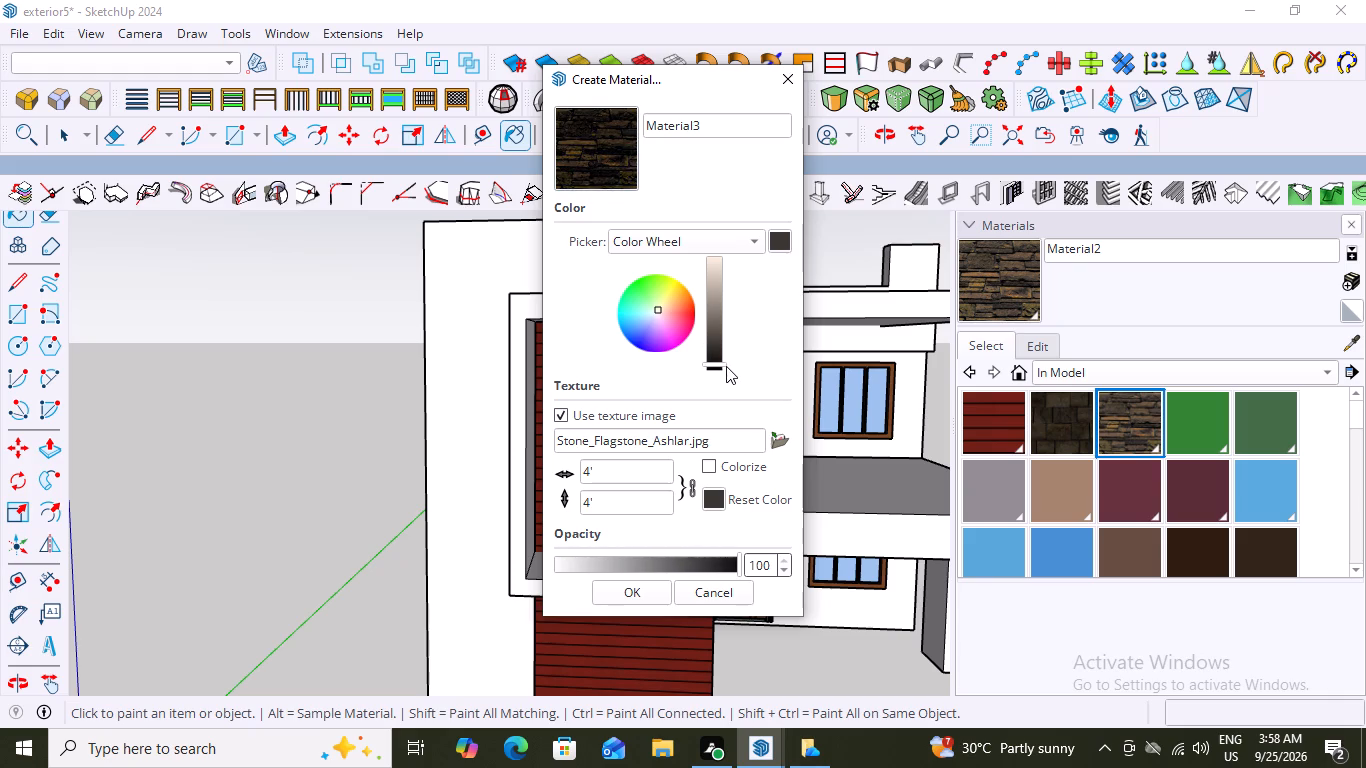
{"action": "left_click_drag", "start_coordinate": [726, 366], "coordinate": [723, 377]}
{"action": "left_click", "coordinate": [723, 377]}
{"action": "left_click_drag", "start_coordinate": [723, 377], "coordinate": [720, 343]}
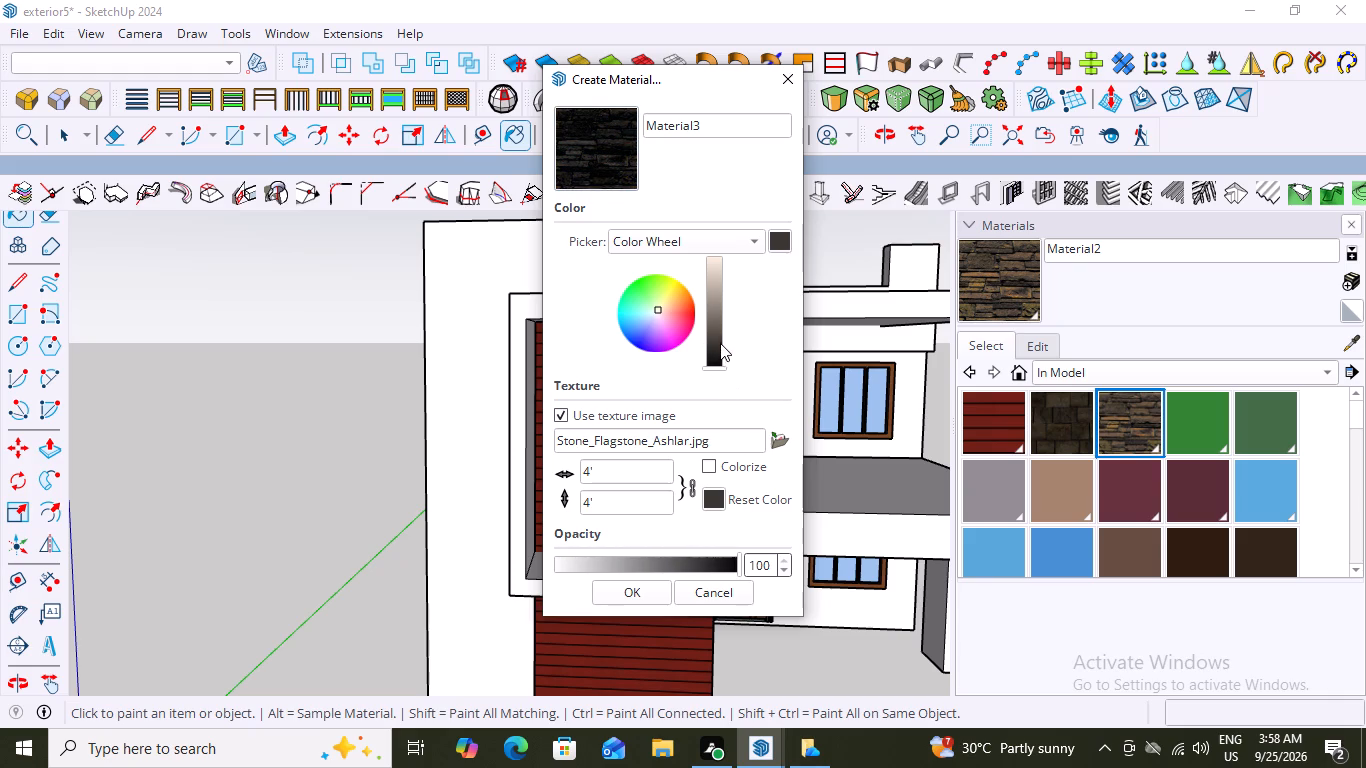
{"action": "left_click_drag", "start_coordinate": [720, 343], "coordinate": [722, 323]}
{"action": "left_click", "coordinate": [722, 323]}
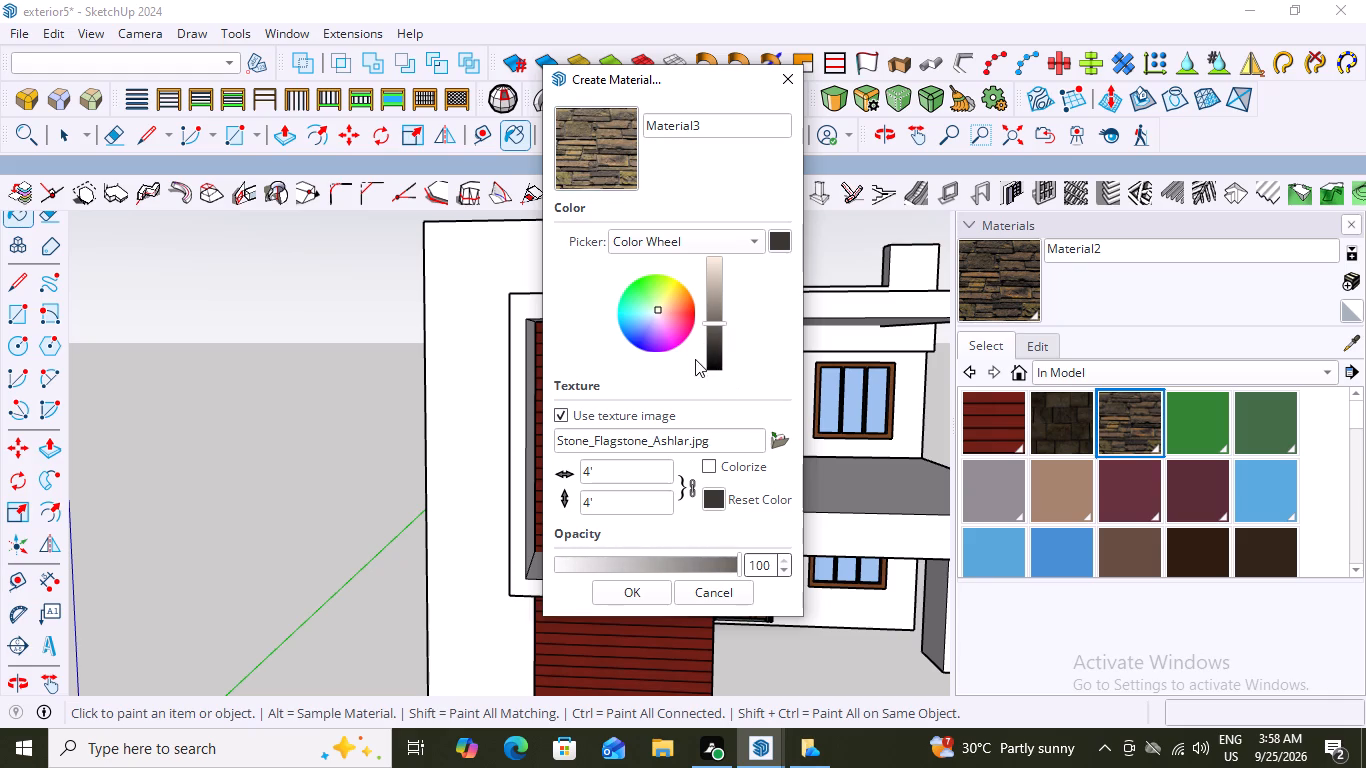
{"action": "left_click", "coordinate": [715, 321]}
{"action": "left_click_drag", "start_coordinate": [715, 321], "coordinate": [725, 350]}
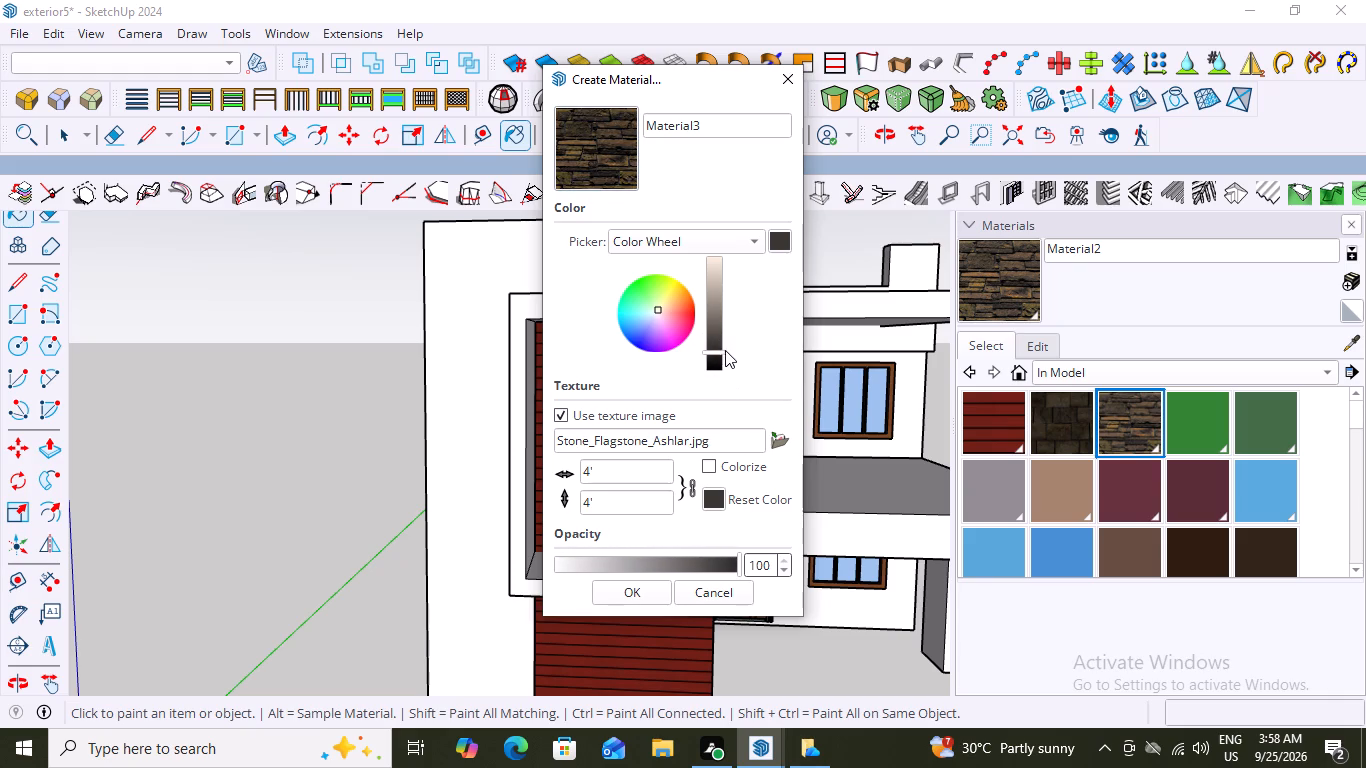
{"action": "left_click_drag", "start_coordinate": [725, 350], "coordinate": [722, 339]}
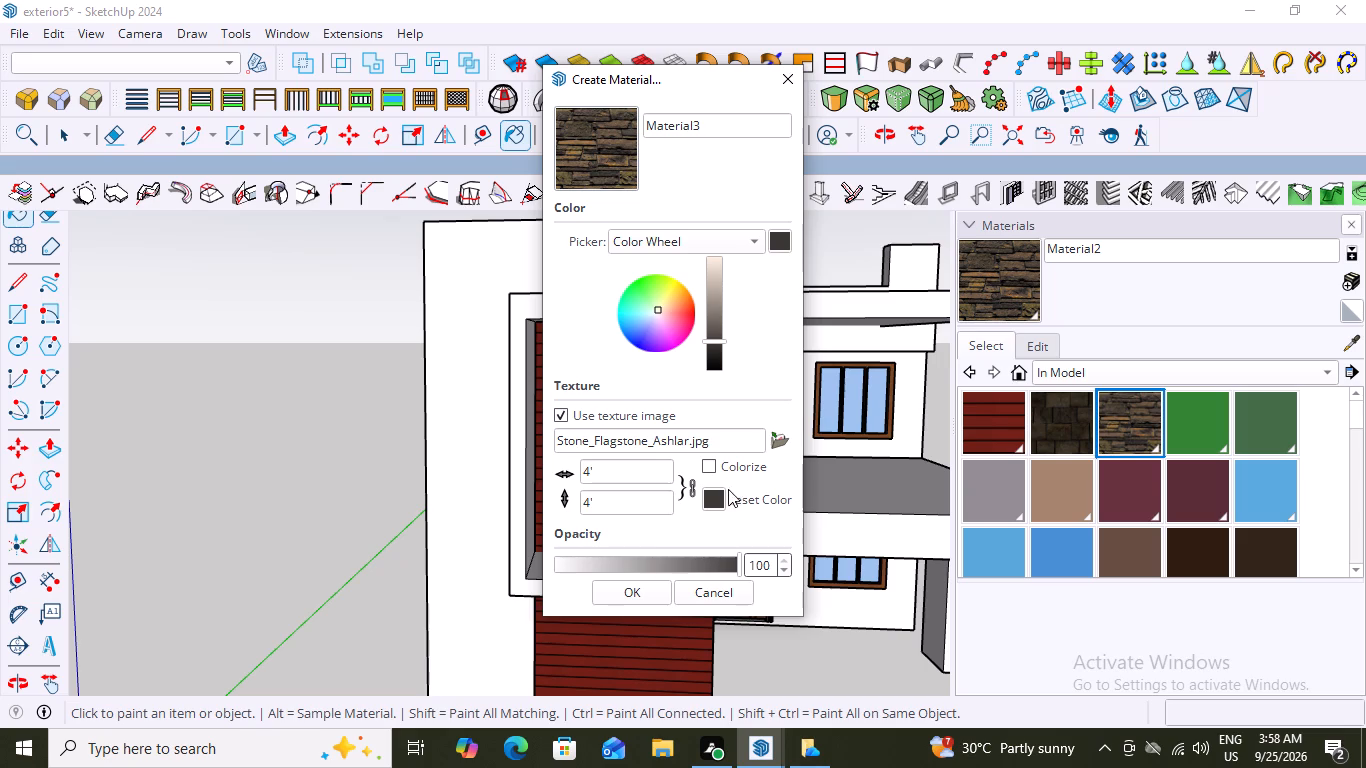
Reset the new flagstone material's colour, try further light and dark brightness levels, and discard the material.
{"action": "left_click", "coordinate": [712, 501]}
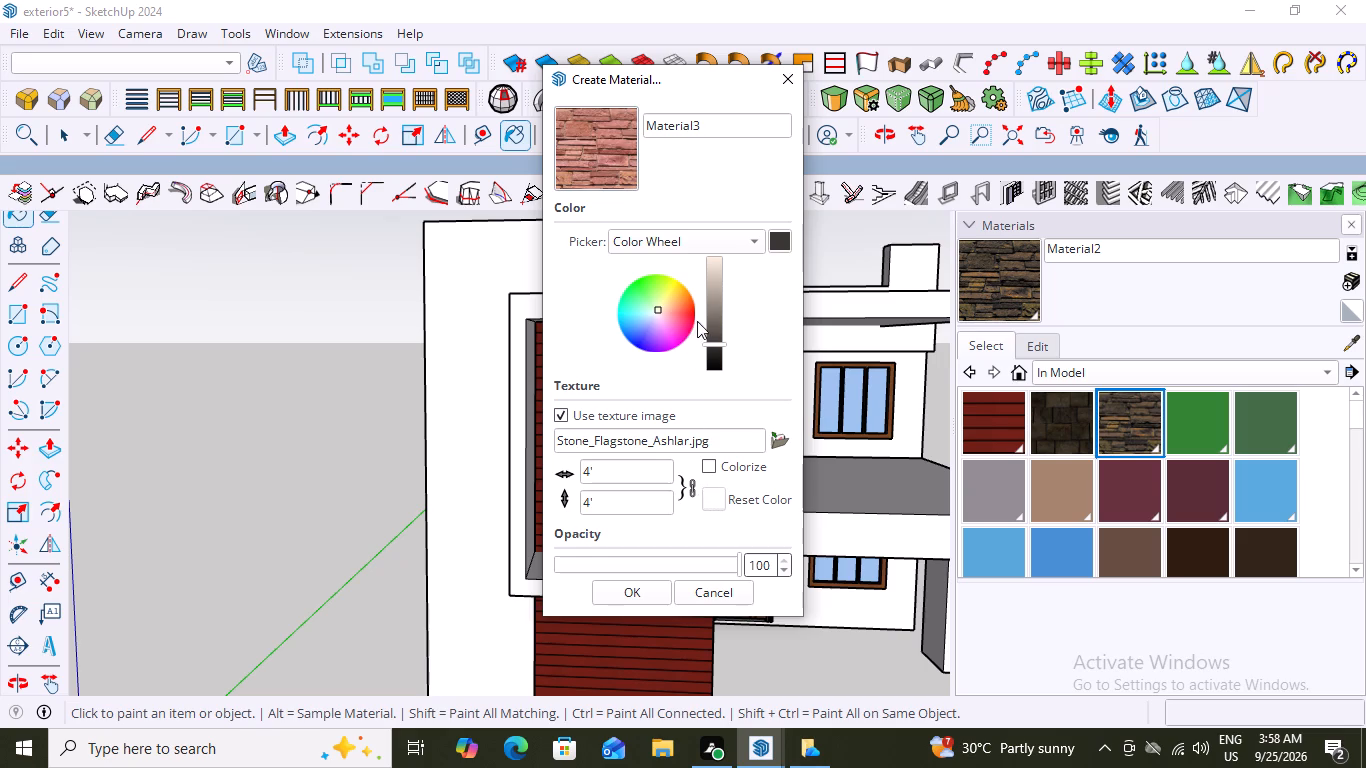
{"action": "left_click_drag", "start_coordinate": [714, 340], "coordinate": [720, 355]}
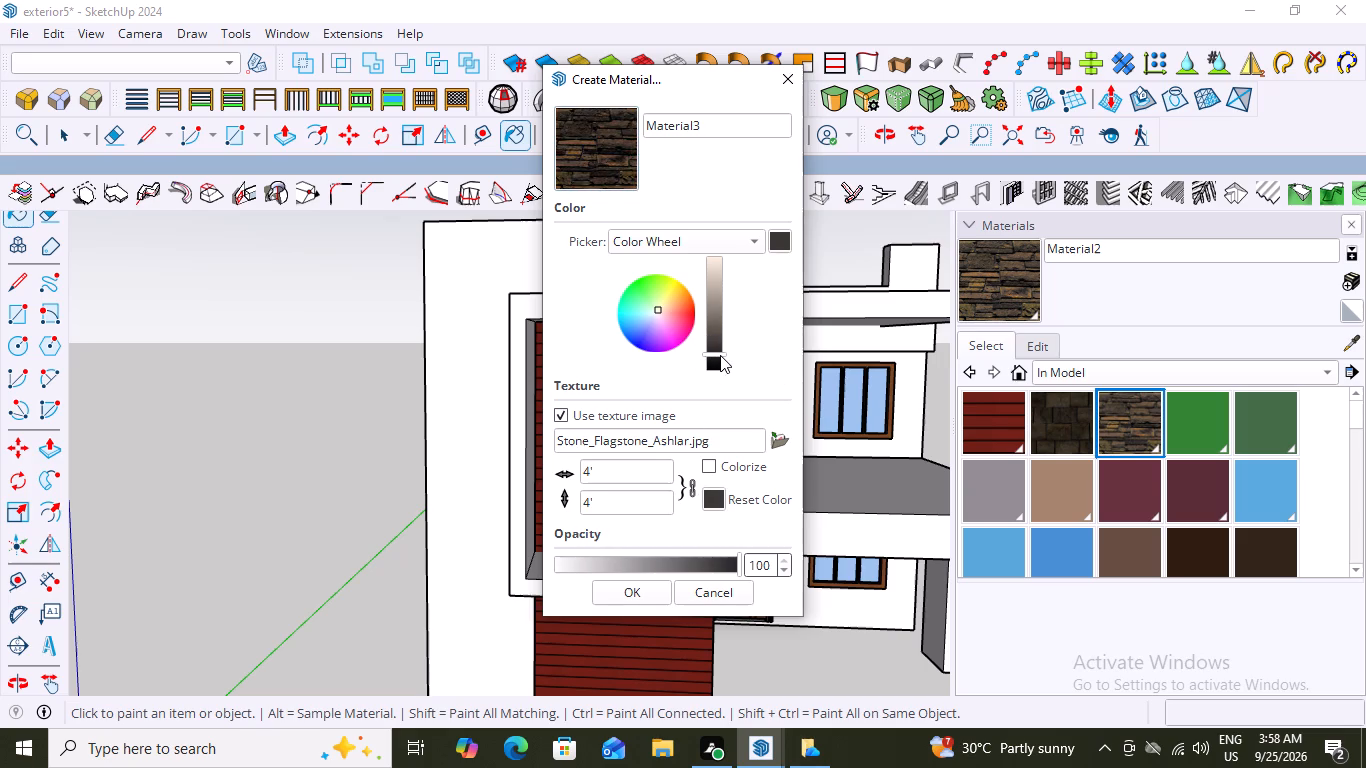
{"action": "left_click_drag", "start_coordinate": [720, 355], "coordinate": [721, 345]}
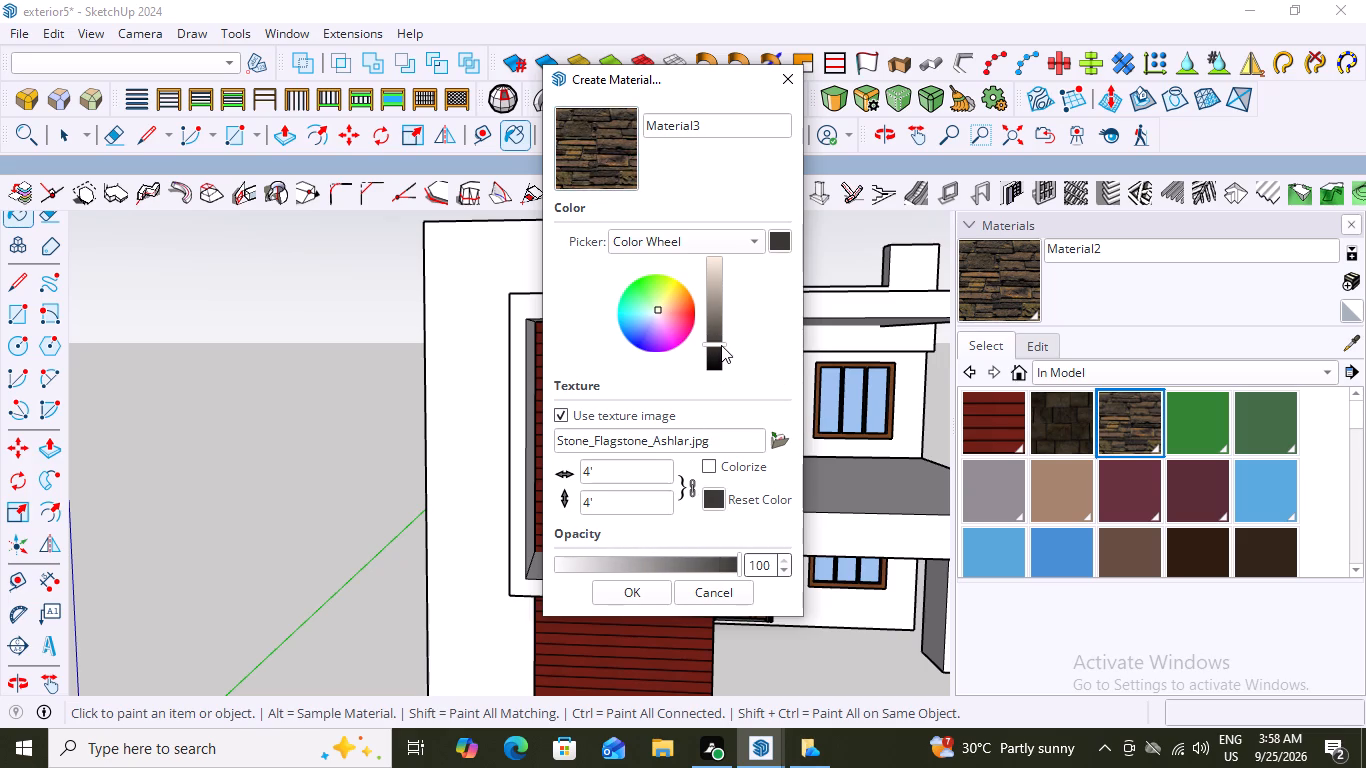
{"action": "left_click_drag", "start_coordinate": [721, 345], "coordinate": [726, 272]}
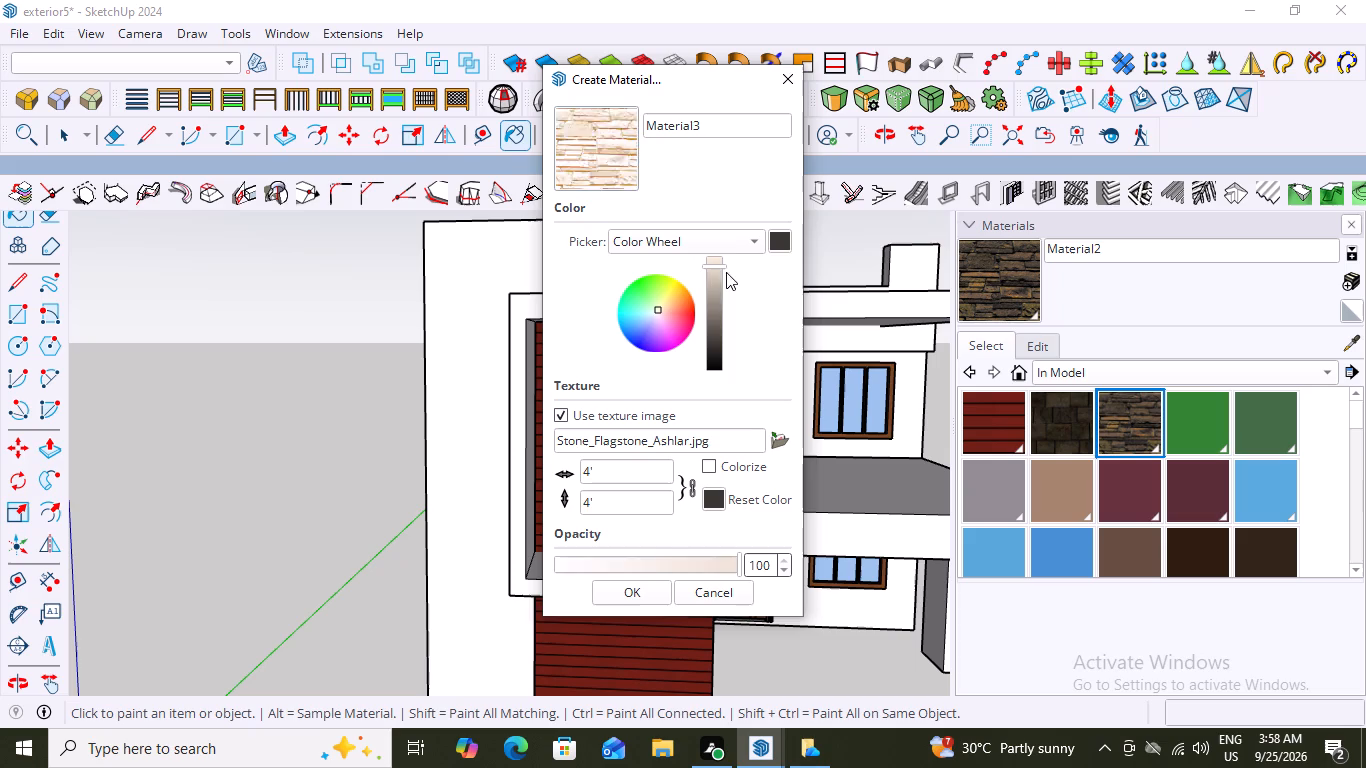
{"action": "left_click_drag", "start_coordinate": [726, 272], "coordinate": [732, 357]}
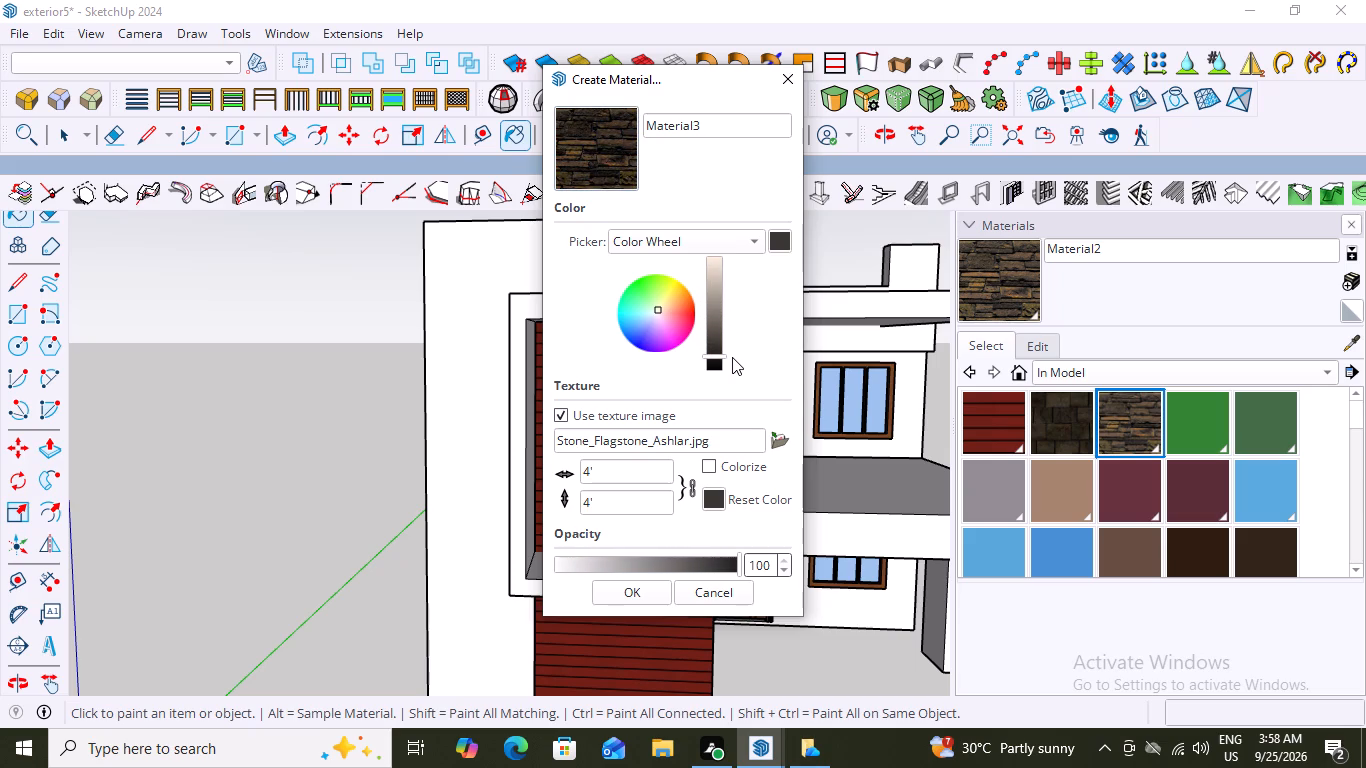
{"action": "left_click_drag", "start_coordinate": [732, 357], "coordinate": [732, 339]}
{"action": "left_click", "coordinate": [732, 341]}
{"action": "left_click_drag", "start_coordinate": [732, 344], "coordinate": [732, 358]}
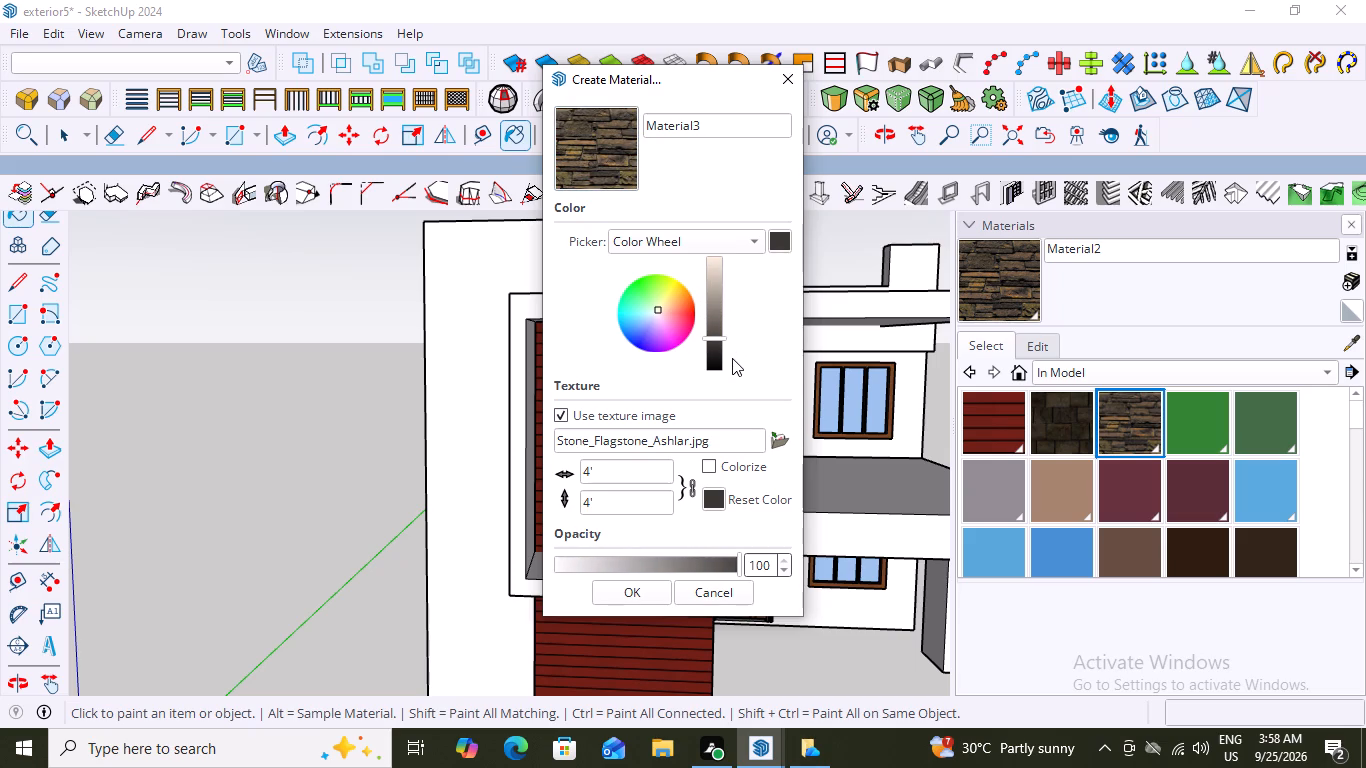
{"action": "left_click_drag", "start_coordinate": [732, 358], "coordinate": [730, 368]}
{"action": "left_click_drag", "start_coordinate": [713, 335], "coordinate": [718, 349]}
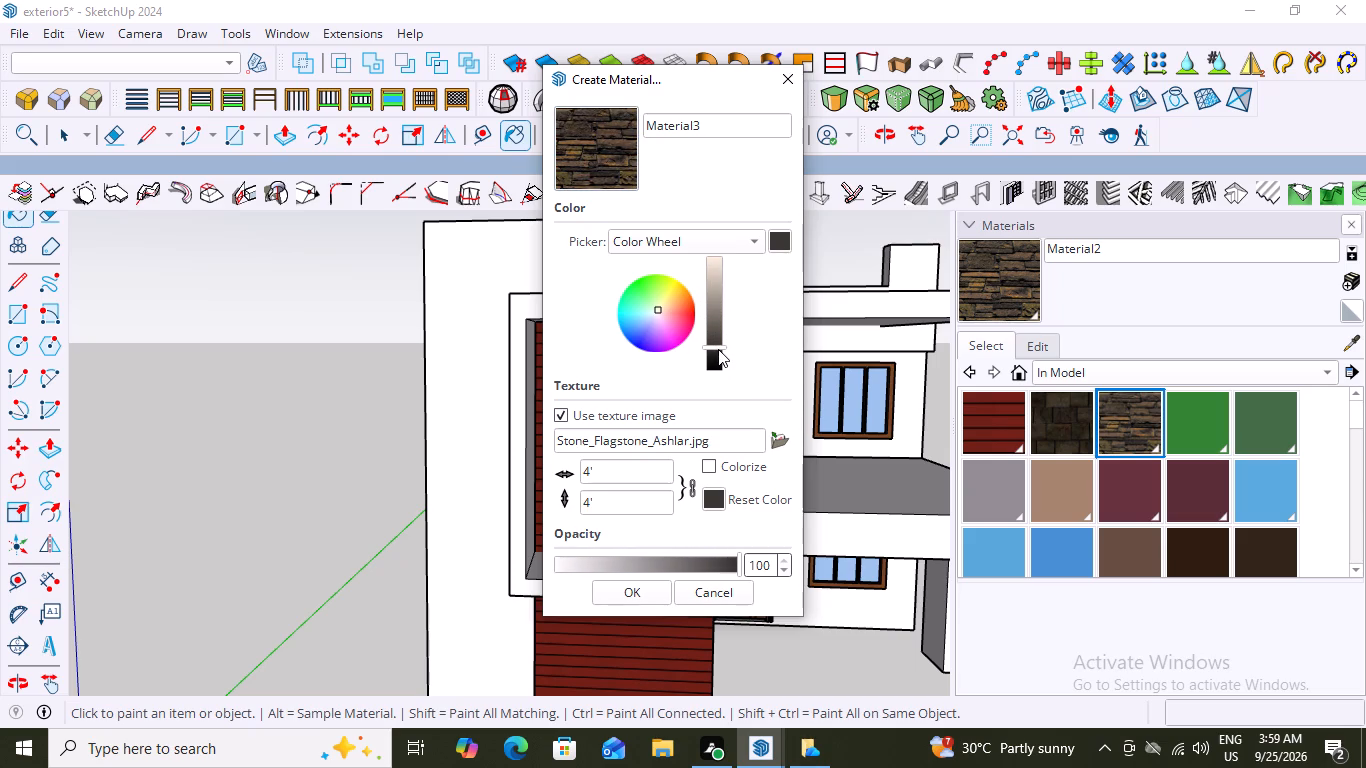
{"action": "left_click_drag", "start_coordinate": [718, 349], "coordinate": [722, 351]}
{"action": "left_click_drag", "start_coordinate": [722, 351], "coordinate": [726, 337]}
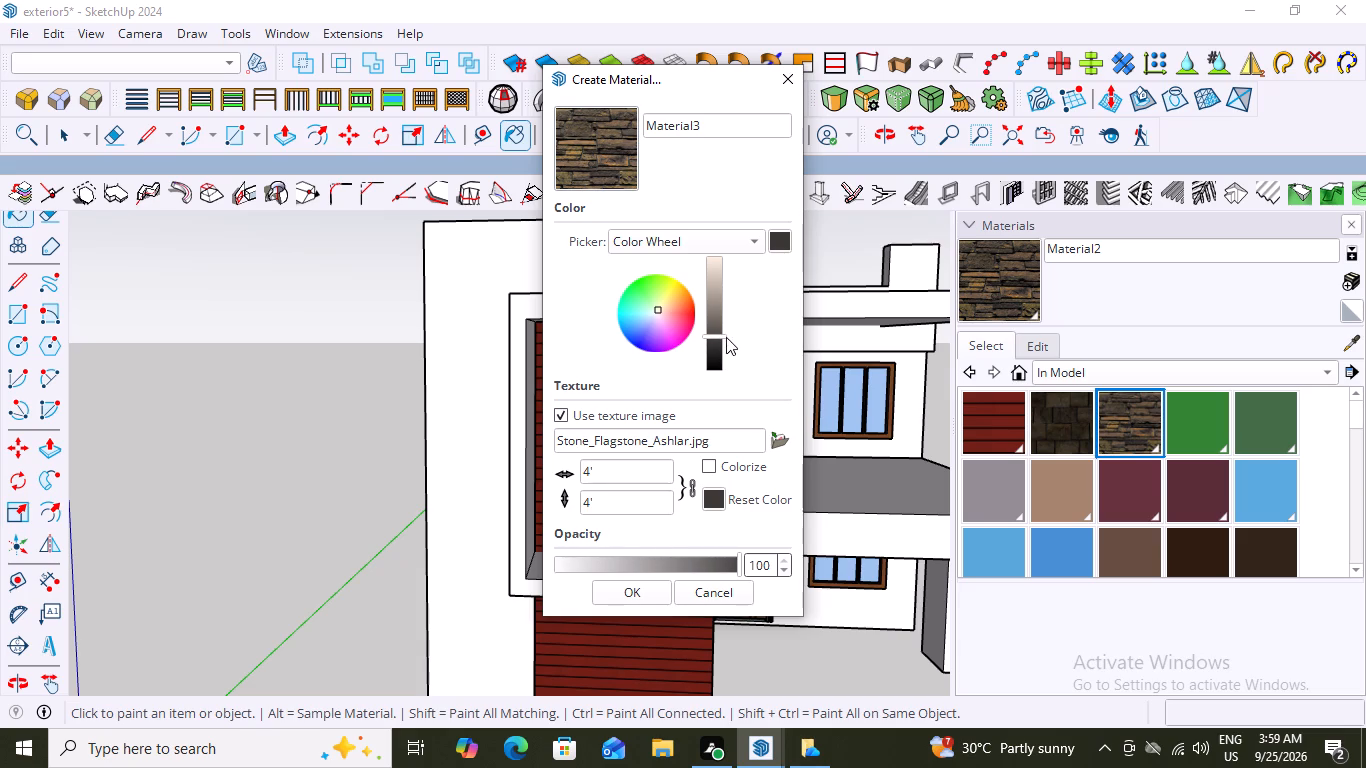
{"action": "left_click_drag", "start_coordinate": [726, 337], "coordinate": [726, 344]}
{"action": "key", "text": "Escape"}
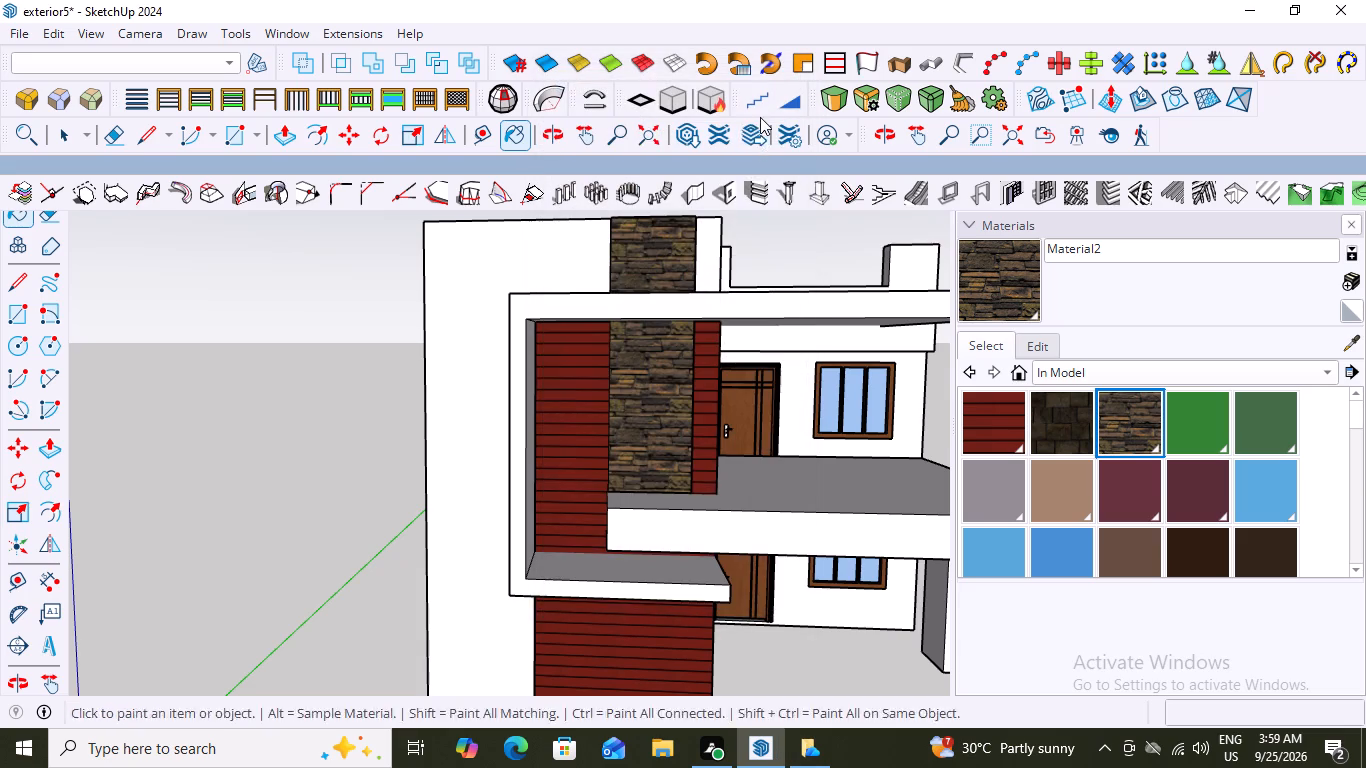
Examine how the flagstone strip looks with the red cladding and white walls from the front and both sides.
{"action": "scroll", "coordinate": [744, 372], "scroll_direction": "down", "scroll_amount": 9}
{"action": "middle_click_drag", "start_coordinate": [852, 429], "coordinate": [612, 366]}
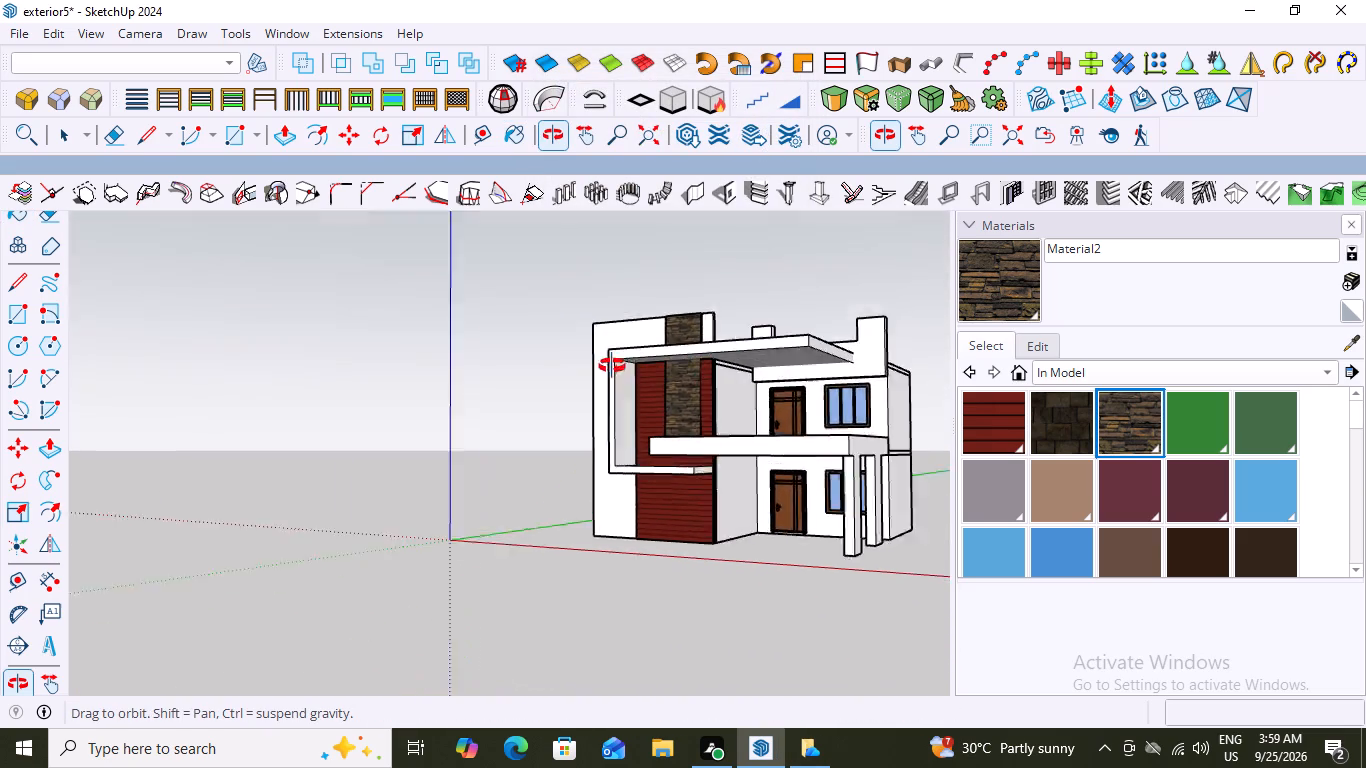
{"action": "middle_click_drag", "start_coordinate": [612, 366], "coordinate": [747, 393]}
{"action": "key", "text": "space"}
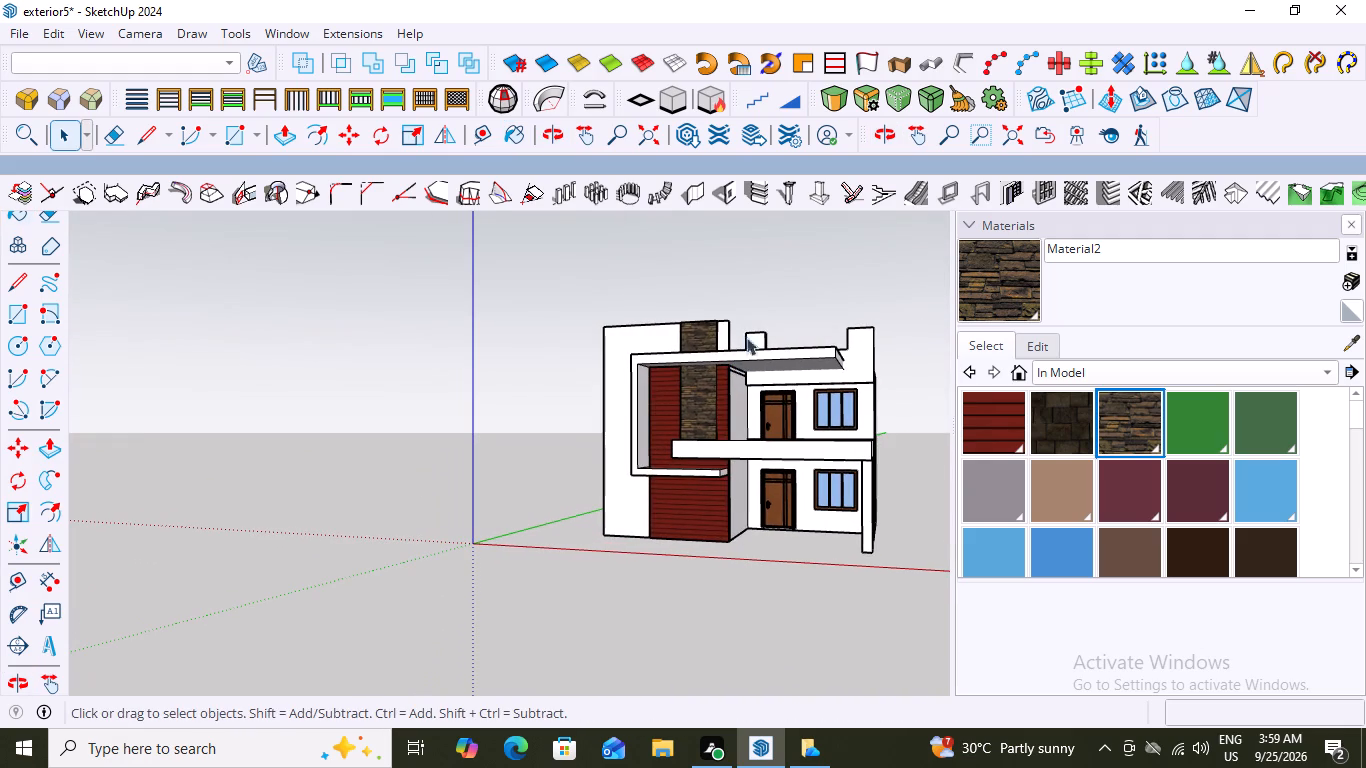
{"action": "left_click", "coordinate": [734, 303]}
{"action": "middle_click_drag", "start_coordinate": [670, 424], "coordinate": [754, 434]}
{"action": "scroll", "coordinate": [692, 409], "scroll_direction": "up", "scroll_amount": 8}
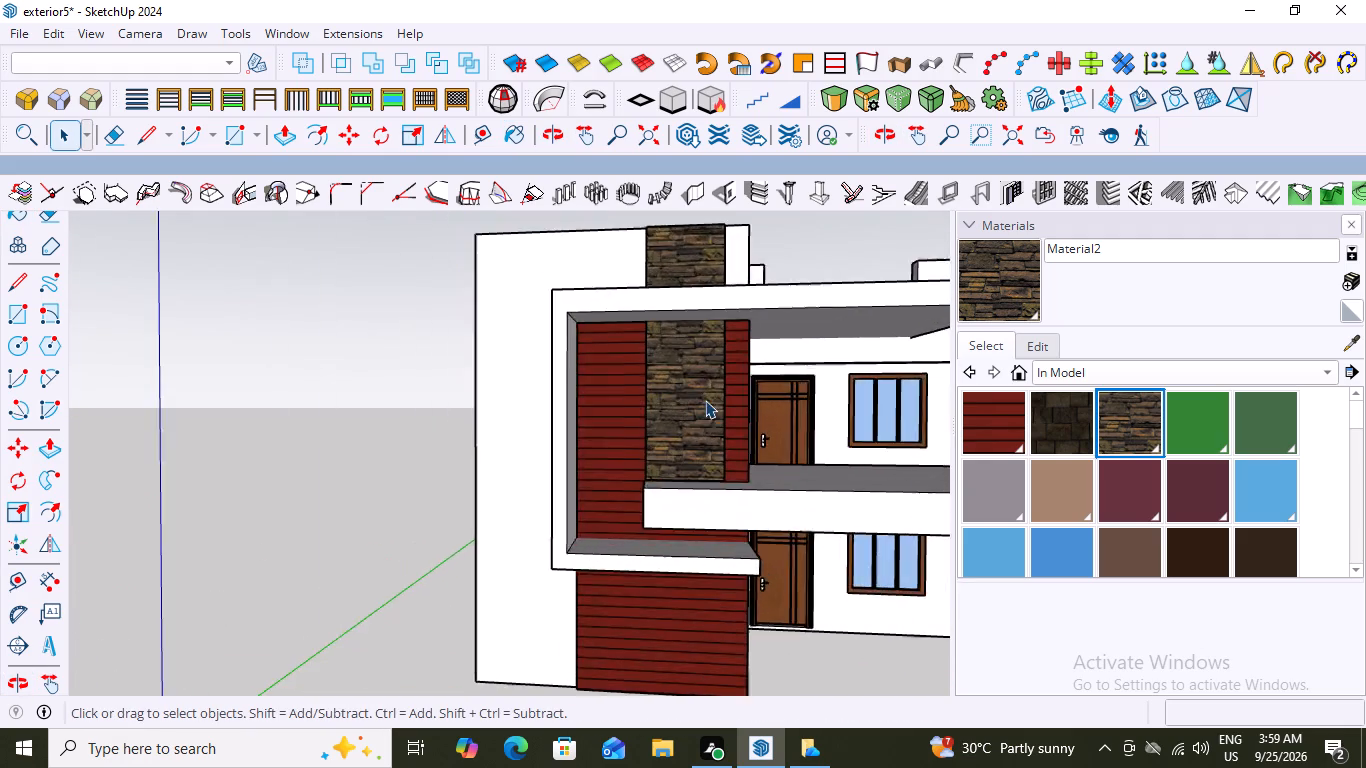
{"action": "scroll", "coordinate": [705, 400], "scroll_direction": "up", "scroll_amount": 8}
{"action": "scroll", "coordinate": [691, 372], "scroll_direction": "down", "scroll_amount": 12}
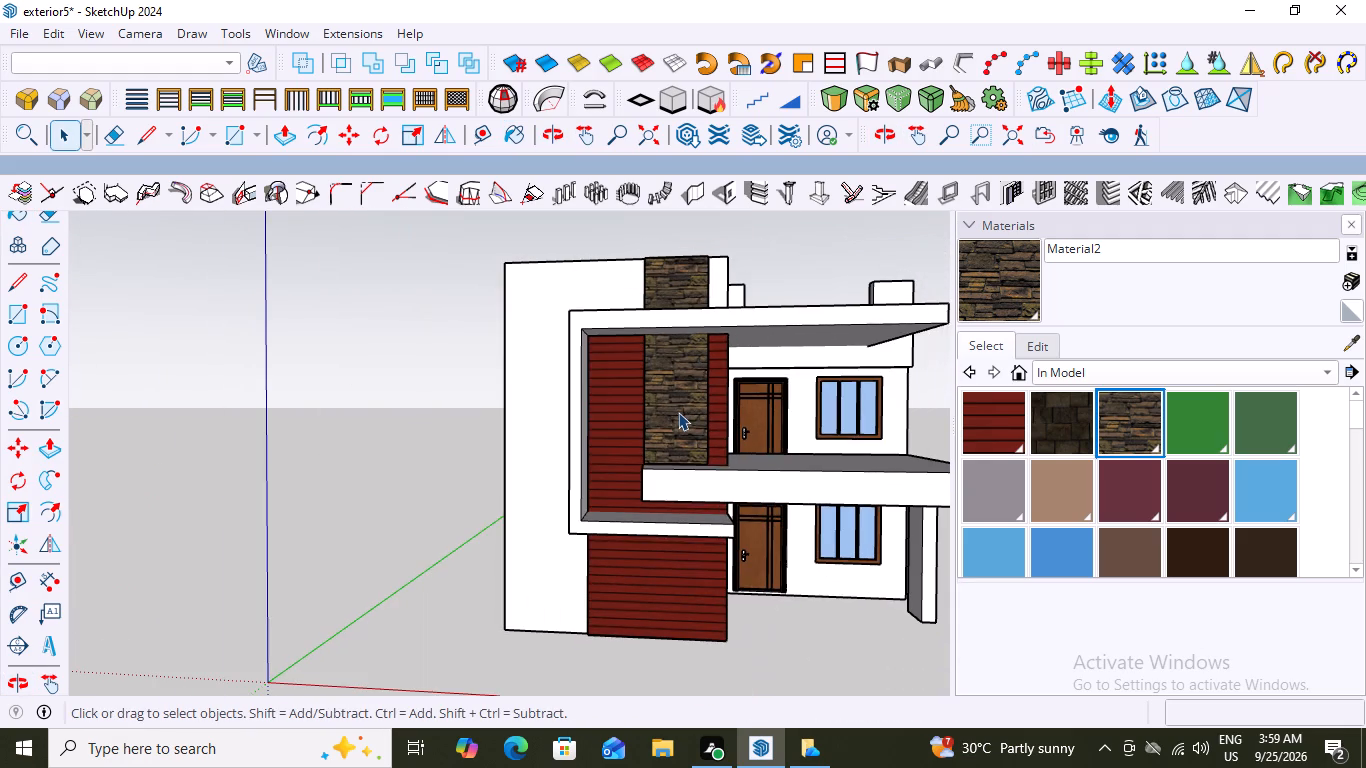
{"action": "scroll", "coordinate": [639, 419], "scroll_direction": "down", "scroll_amount": 3}
{"action": "middle_click_drag", "start_coordinate": [652, 426], "coordinate": [775, 443]}
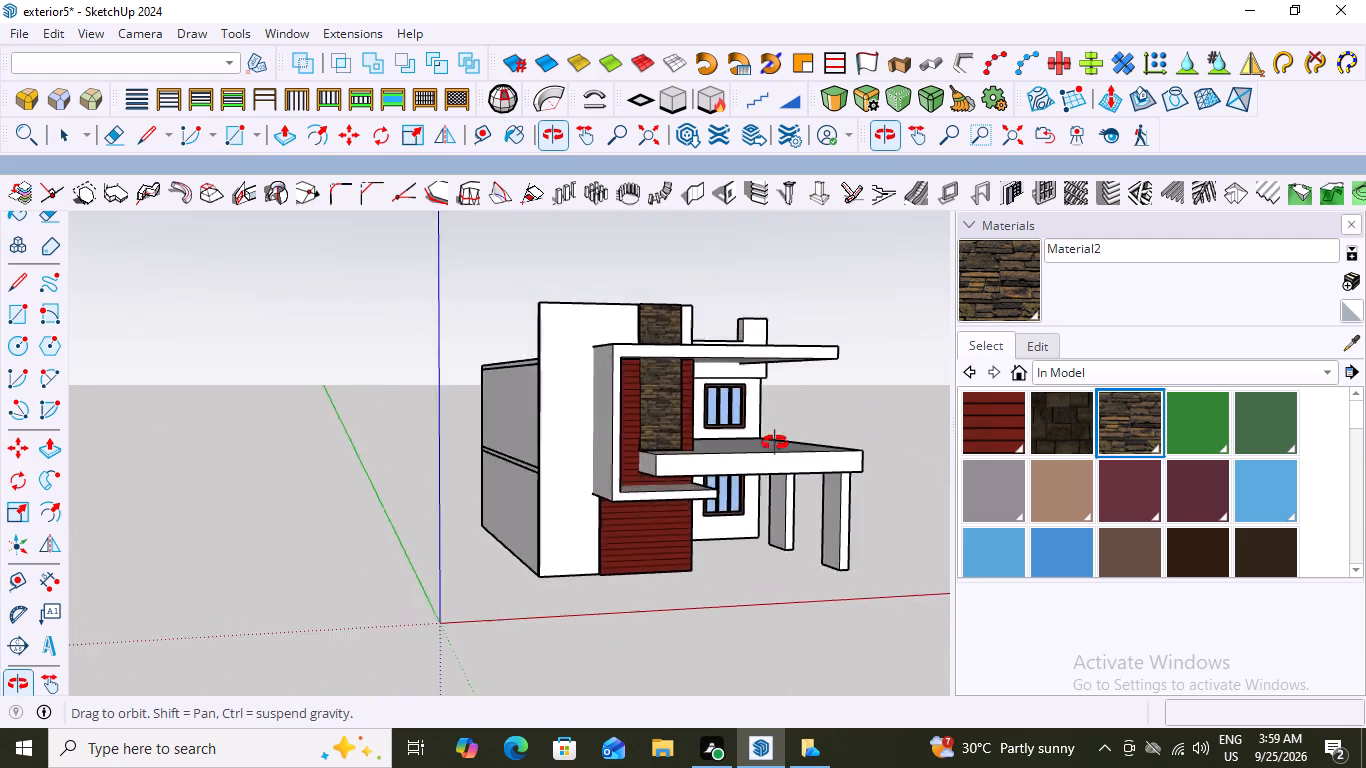
{"action": "middle_click_drag", "start_coordinate": [775, 443], "coordinate": [684, 423]}
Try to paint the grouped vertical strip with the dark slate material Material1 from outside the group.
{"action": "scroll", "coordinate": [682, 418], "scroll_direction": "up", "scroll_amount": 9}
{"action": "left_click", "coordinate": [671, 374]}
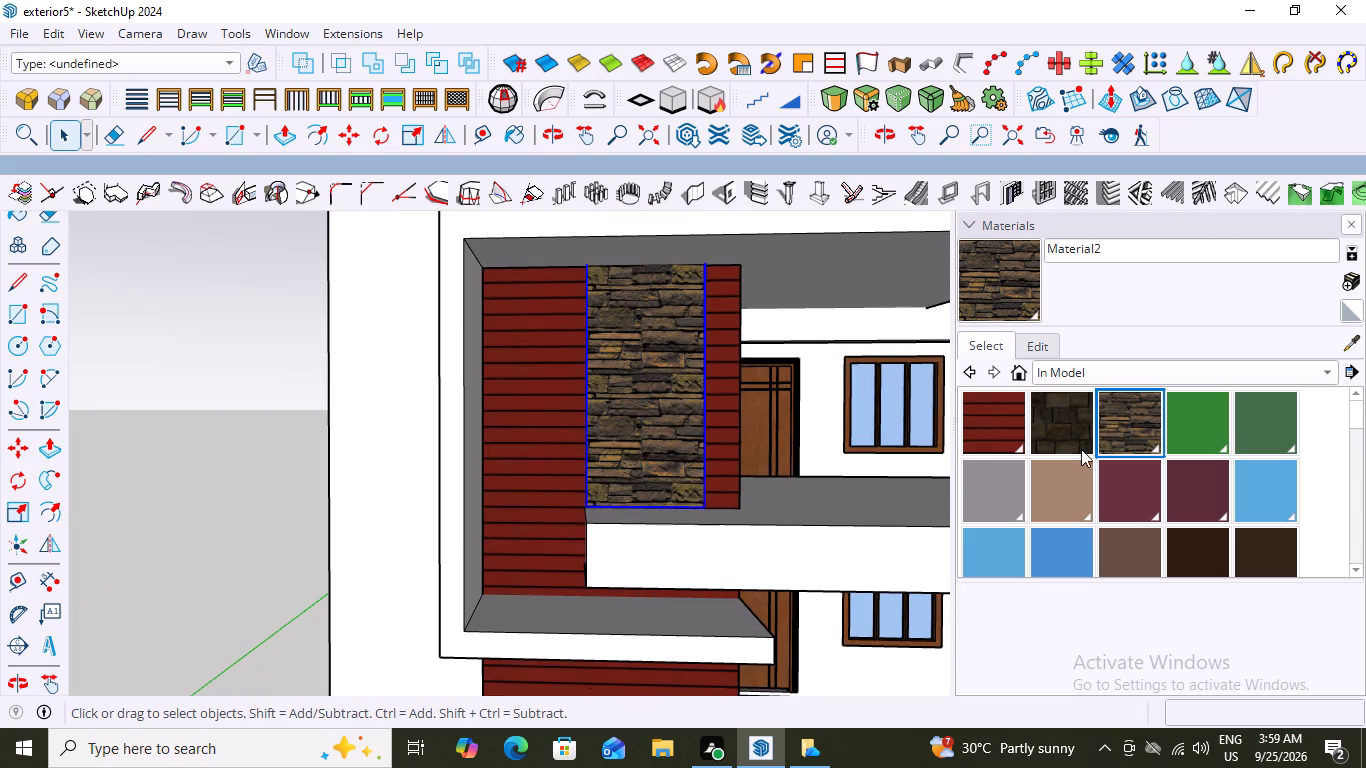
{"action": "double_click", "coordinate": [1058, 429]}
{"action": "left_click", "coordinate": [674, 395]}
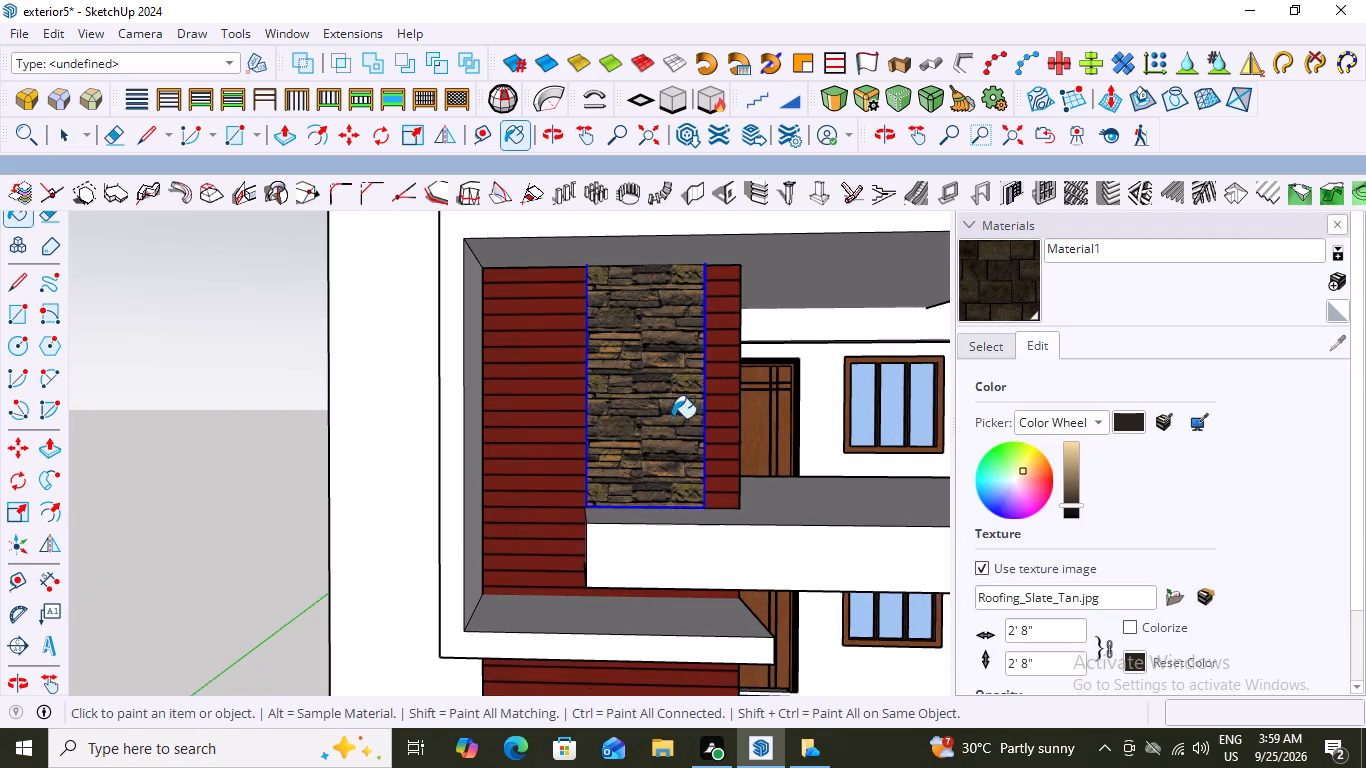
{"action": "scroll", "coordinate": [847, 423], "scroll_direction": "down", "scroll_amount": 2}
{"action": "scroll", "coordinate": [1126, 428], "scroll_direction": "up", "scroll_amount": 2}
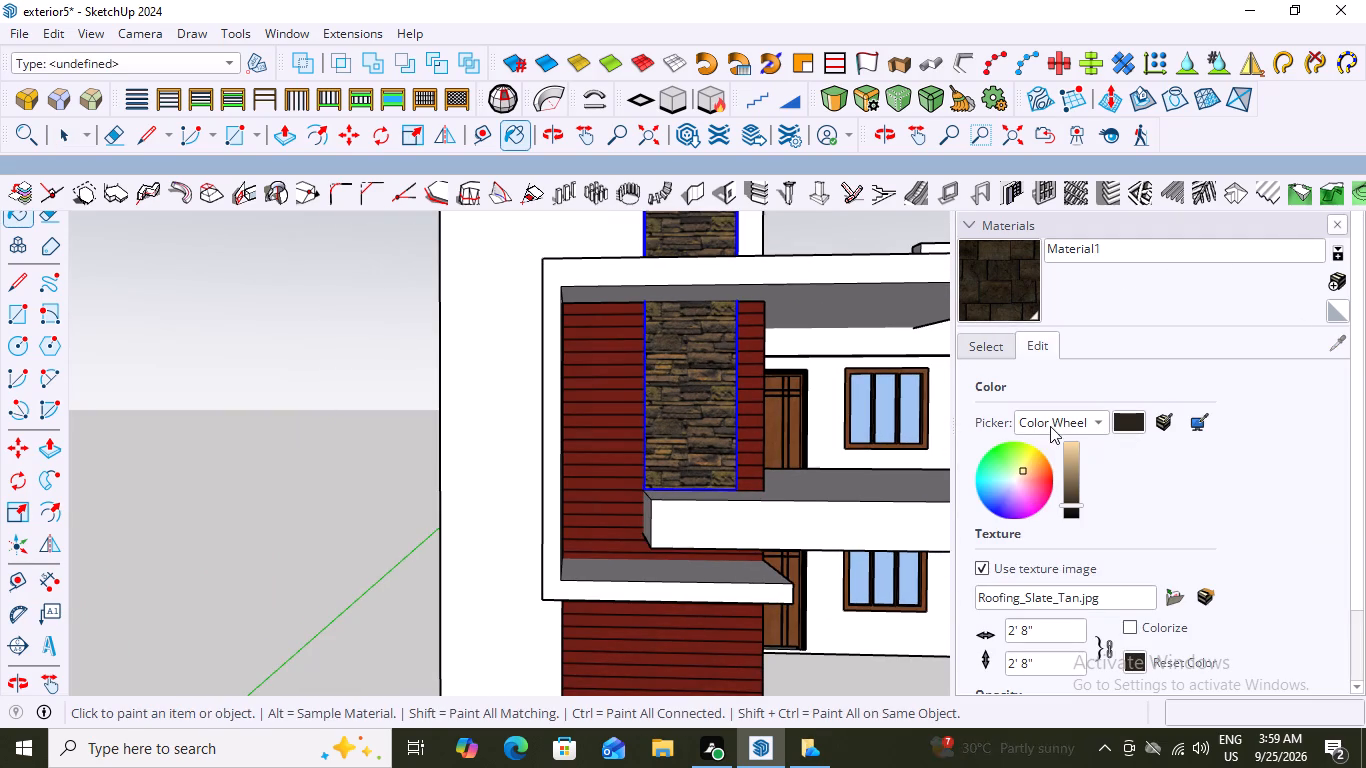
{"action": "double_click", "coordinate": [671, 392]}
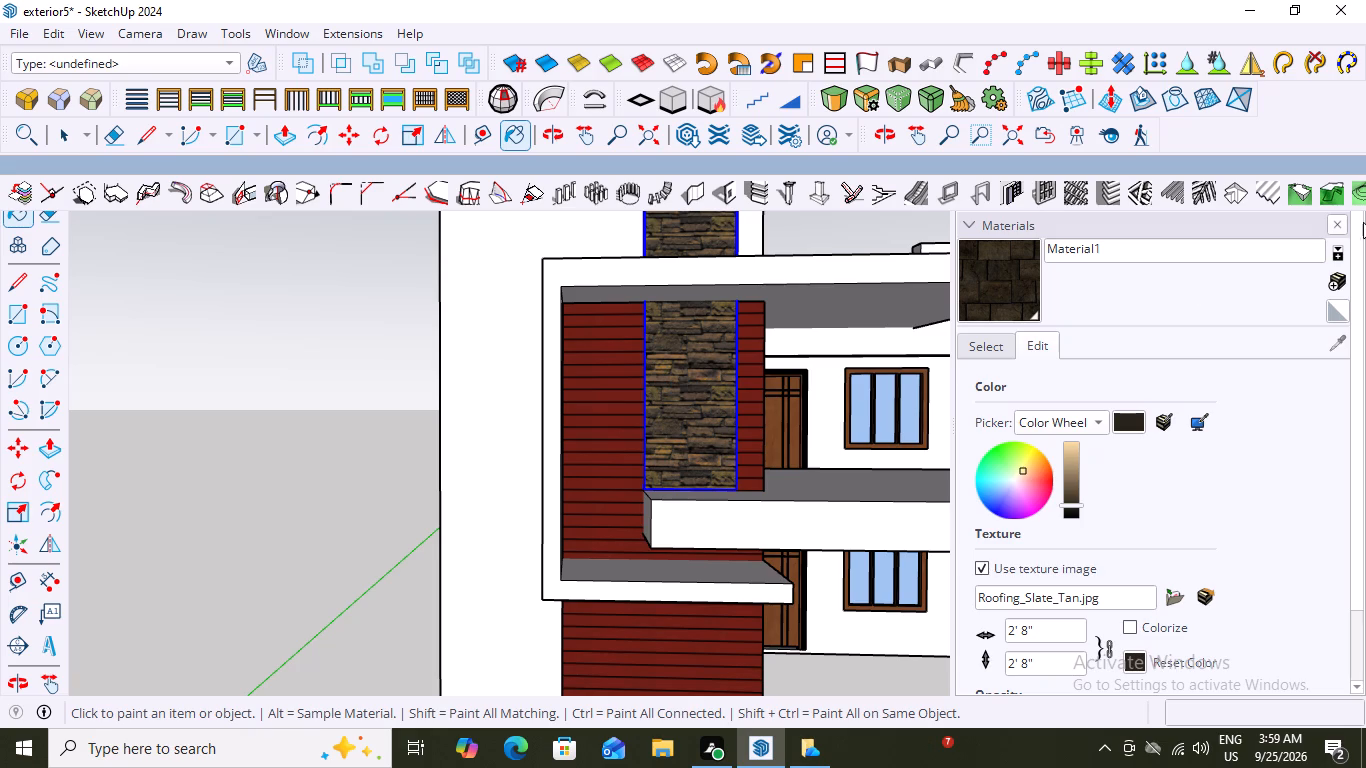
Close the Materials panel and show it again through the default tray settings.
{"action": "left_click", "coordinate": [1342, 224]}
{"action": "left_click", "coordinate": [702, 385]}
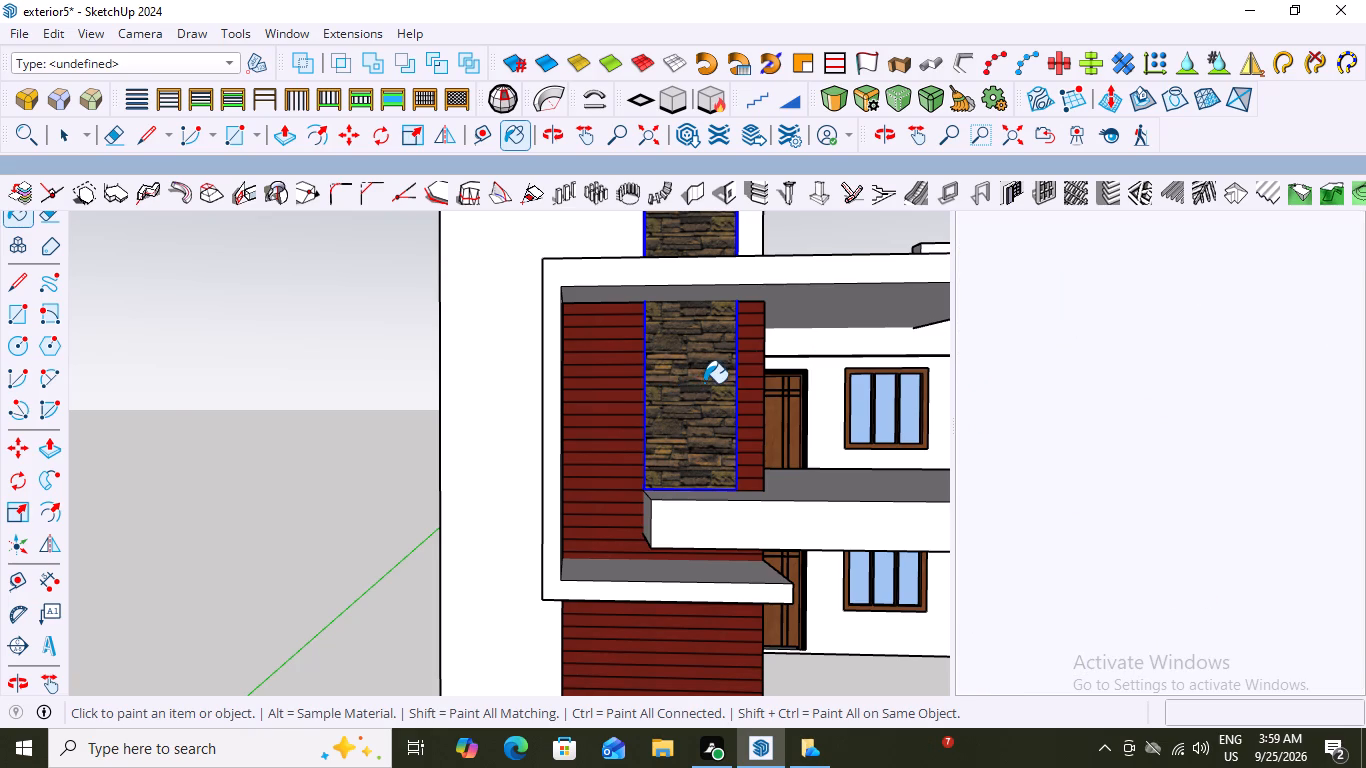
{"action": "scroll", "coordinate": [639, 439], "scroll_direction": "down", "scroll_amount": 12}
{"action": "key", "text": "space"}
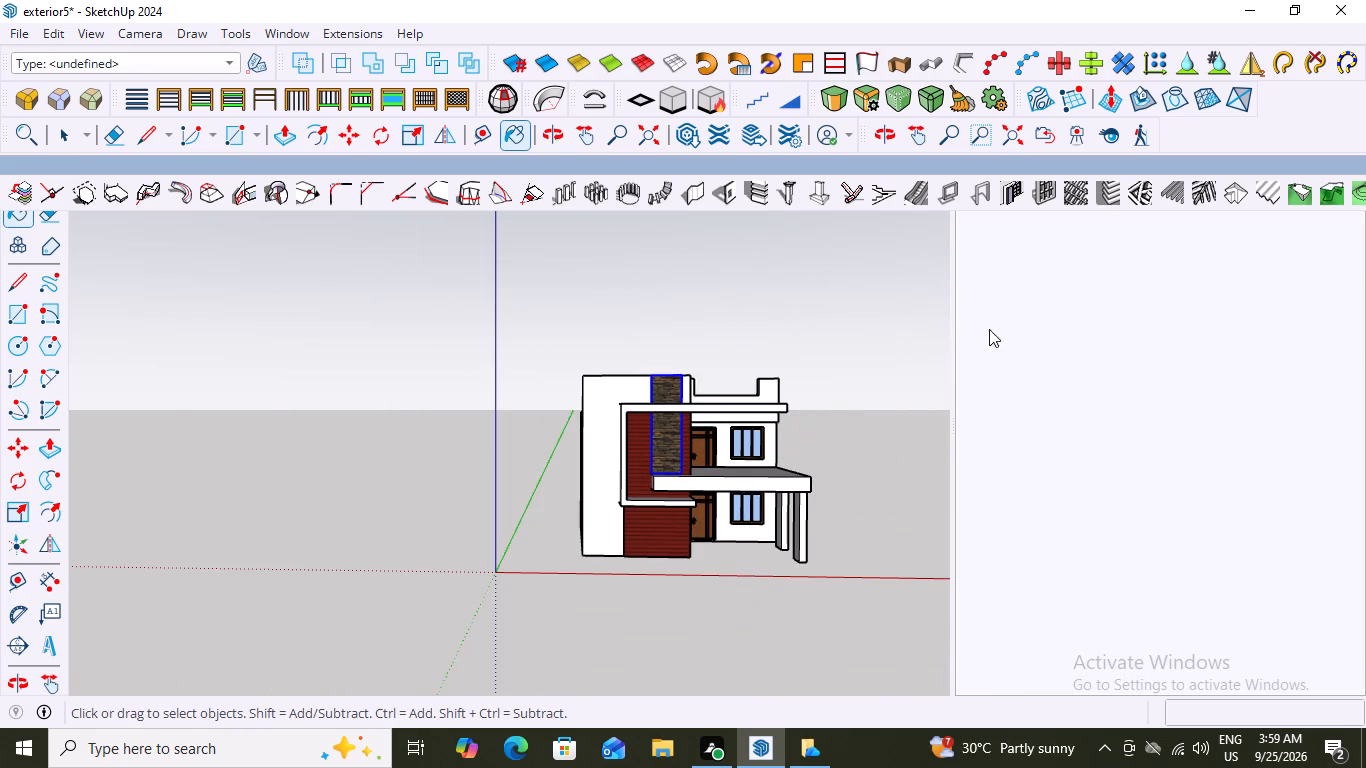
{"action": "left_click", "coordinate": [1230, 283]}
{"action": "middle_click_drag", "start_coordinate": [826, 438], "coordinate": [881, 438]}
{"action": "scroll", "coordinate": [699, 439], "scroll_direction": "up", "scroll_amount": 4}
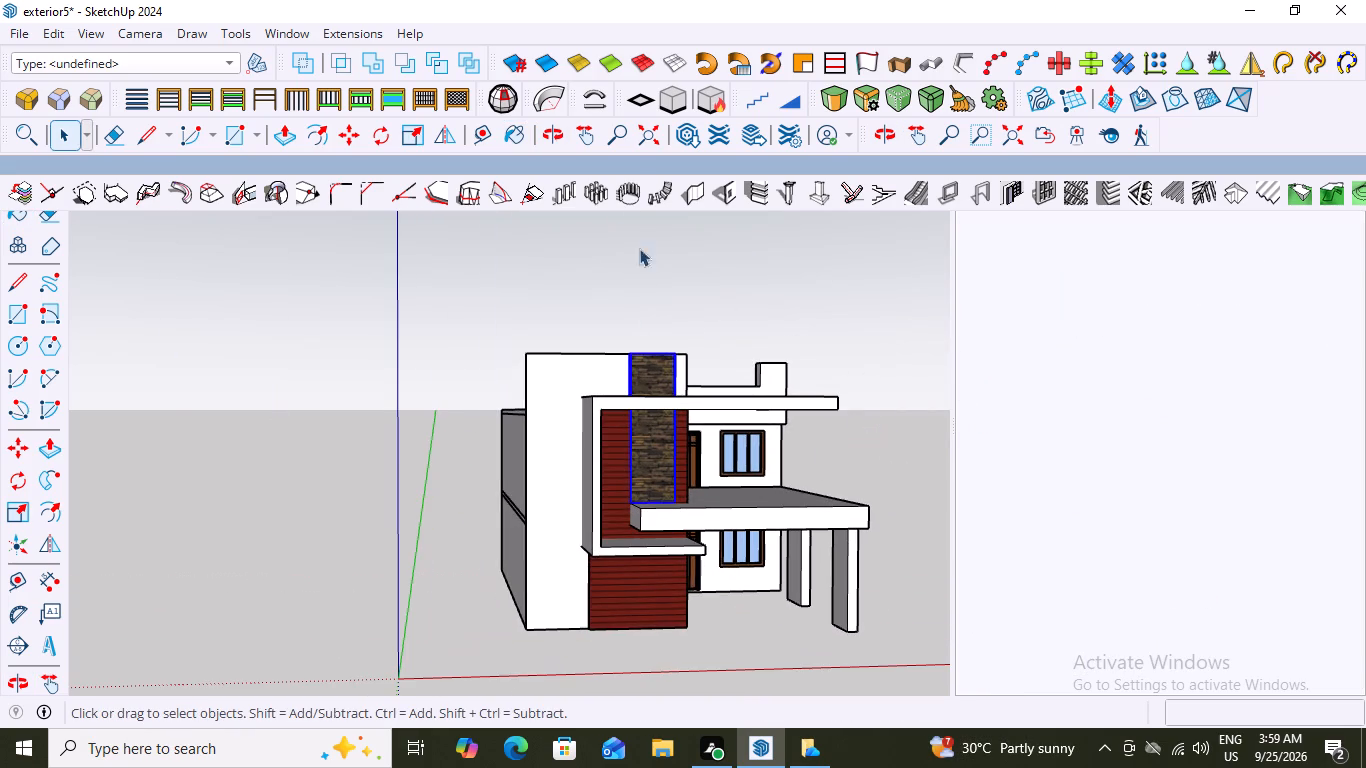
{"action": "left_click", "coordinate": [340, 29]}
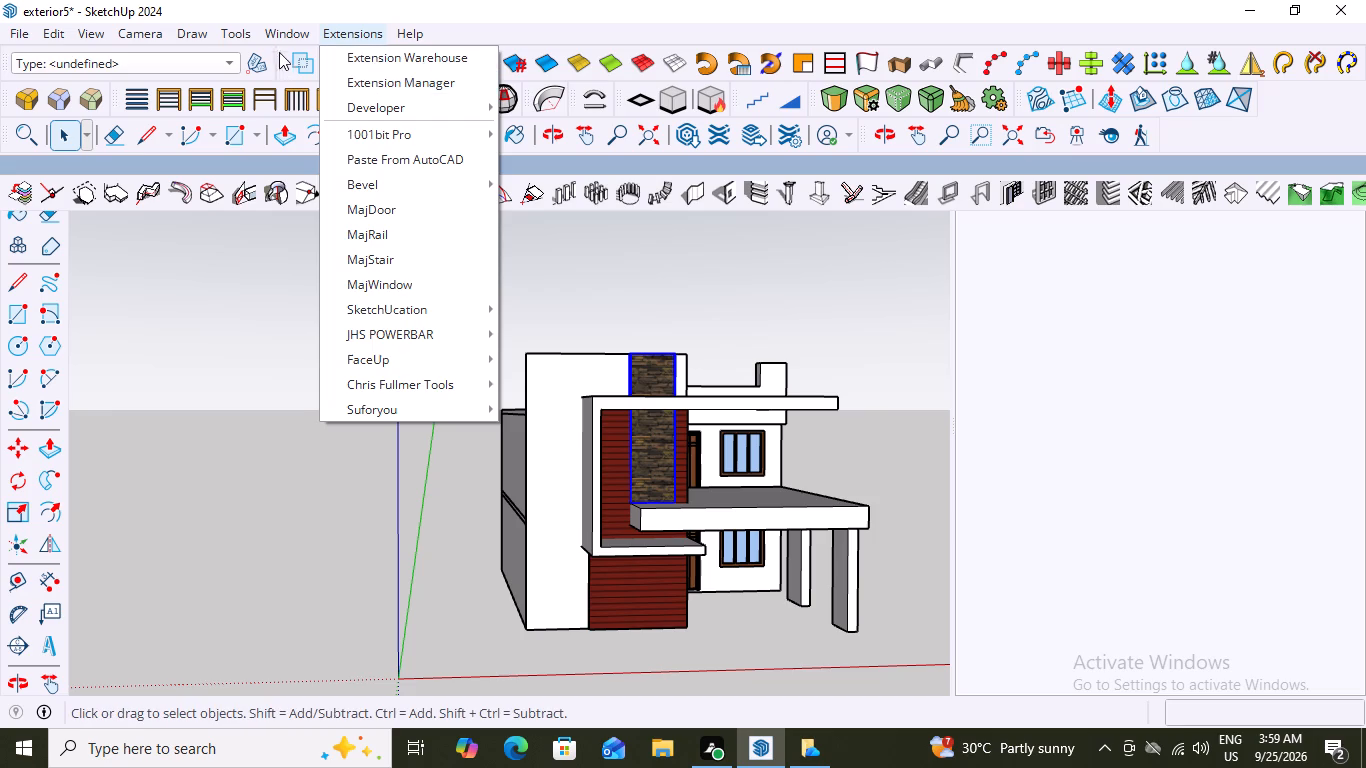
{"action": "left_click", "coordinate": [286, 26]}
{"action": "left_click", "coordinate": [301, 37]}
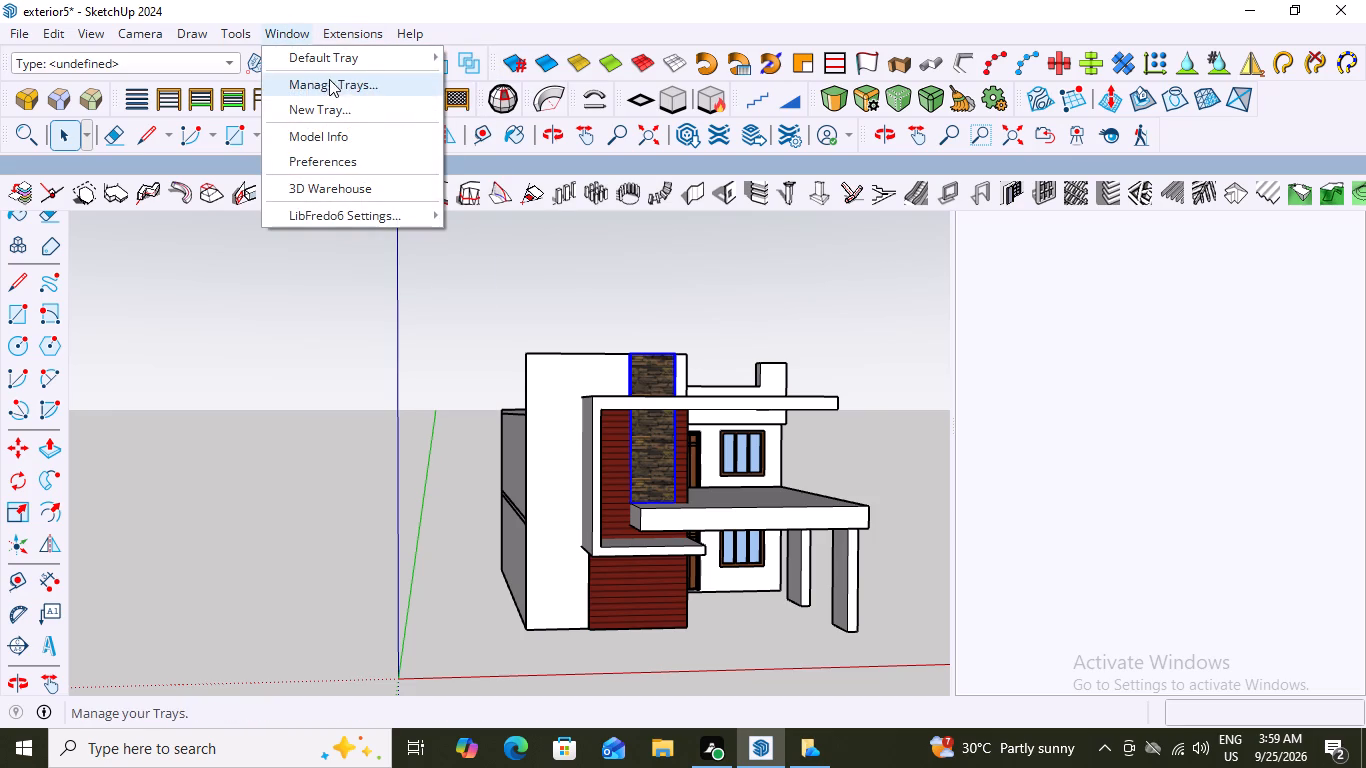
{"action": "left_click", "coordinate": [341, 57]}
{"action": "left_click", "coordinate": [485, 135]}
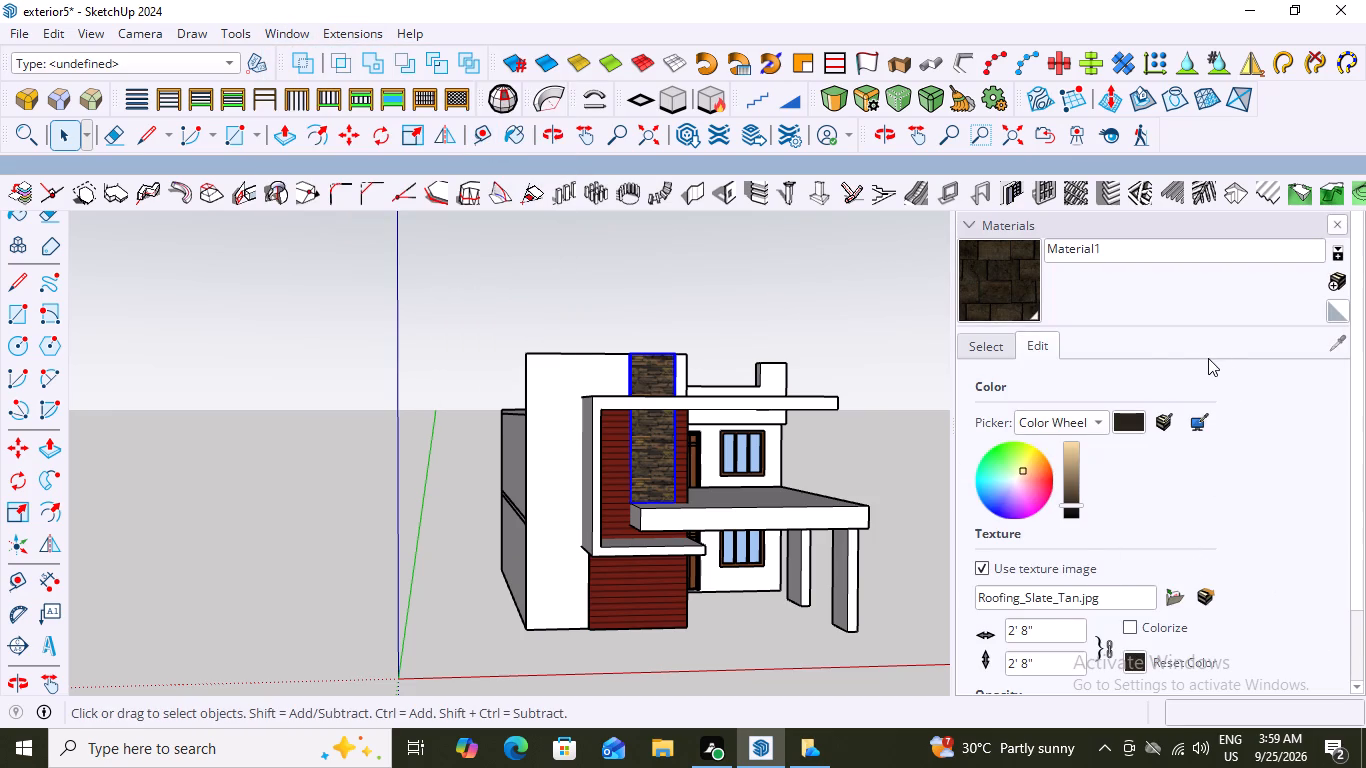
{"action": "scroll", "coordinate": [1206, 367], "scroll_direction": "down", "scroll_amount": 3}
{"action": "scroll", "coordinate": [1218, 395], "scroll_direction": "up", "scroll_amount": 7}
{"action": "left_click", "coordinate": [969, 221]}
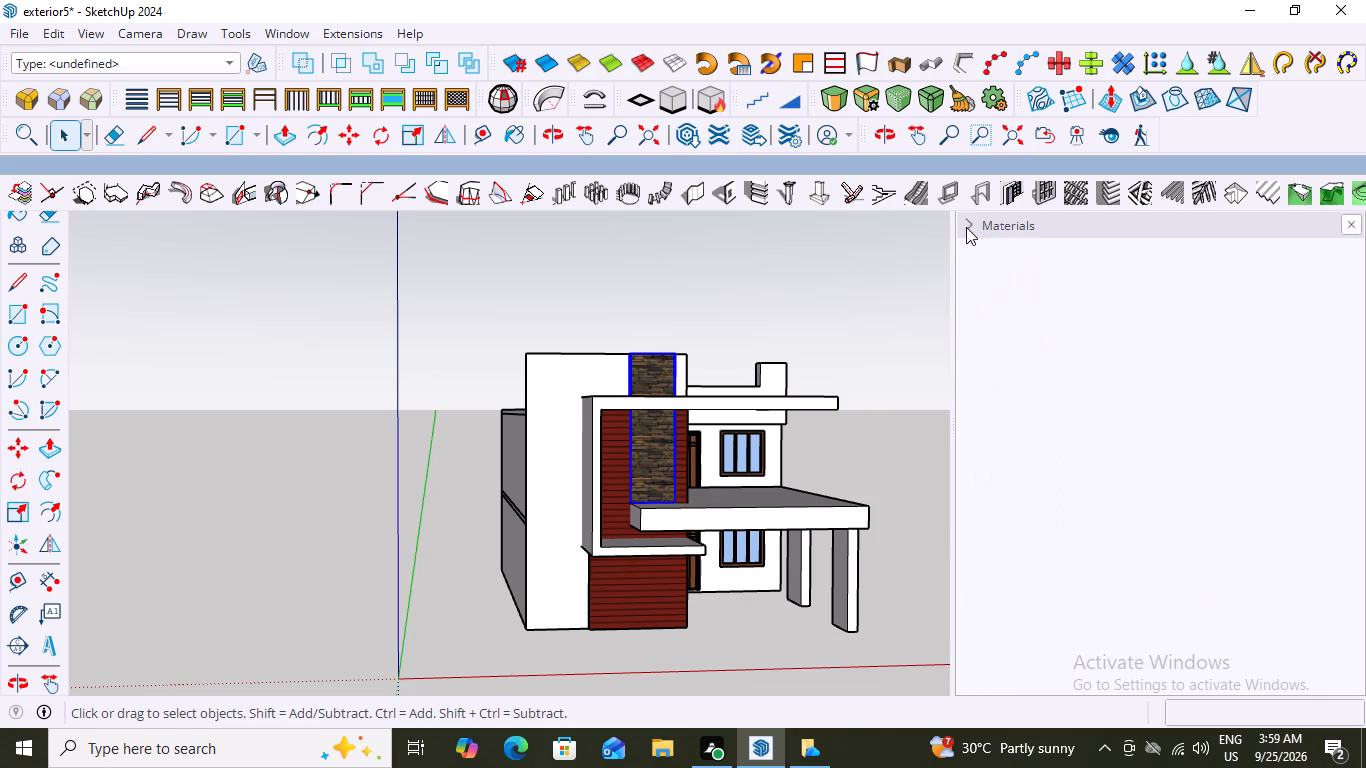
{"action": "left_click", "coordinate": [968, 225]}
Lower the opacity of the dark slate material Material1 to 73, and then raise it to 94.
{"action": "scroll", "coordinate": [1020, 351], "scroll_direction": "down", "scroll_amount": 2}
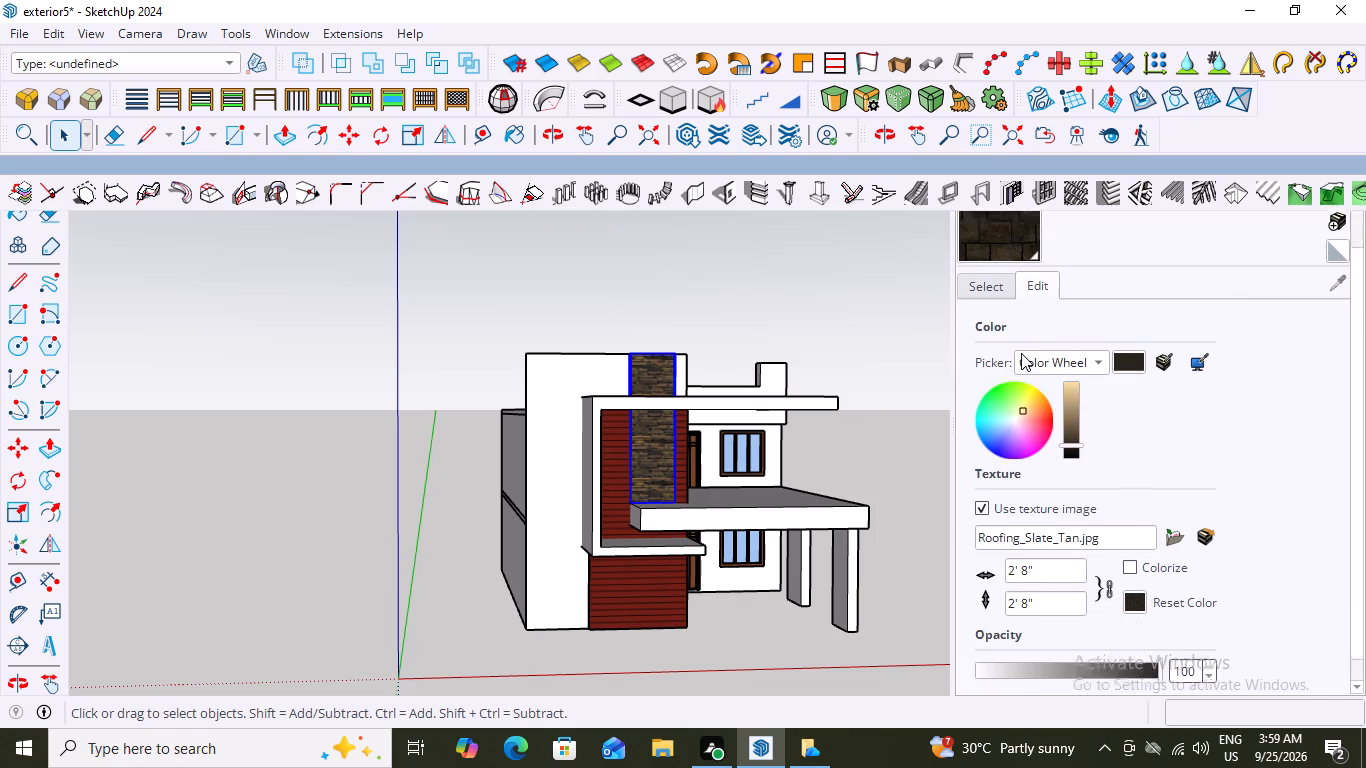
{"action": "scroll", "coordinate": [1021, 354], "scroll_direction": "down", "scroll_amount": 5}
{"action": "scroll", "coordinate": [1144, 543], "scroll_direction": "down", "scroll_amount": 3}
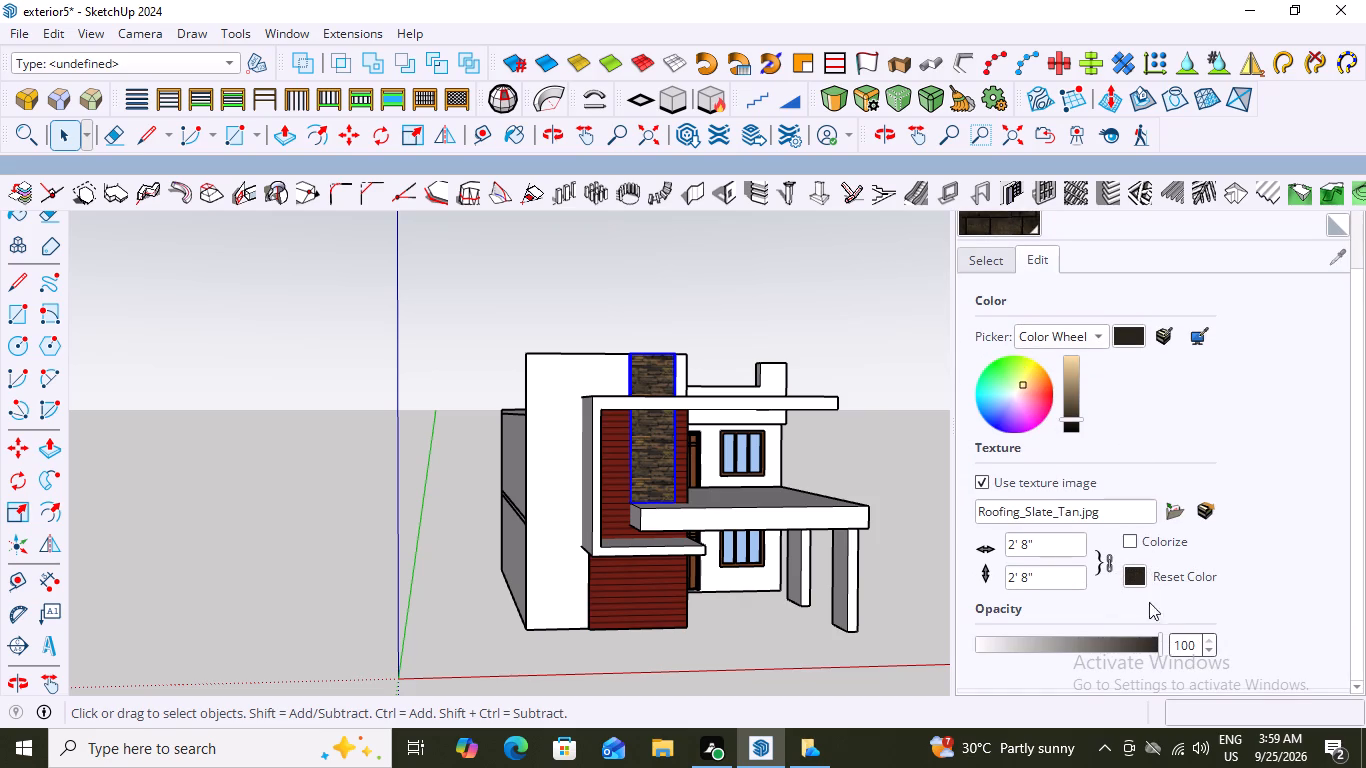
{"action": "left_click_drag", "start_coordinate": [1161, 645], "coordinate": [1124, 650]}
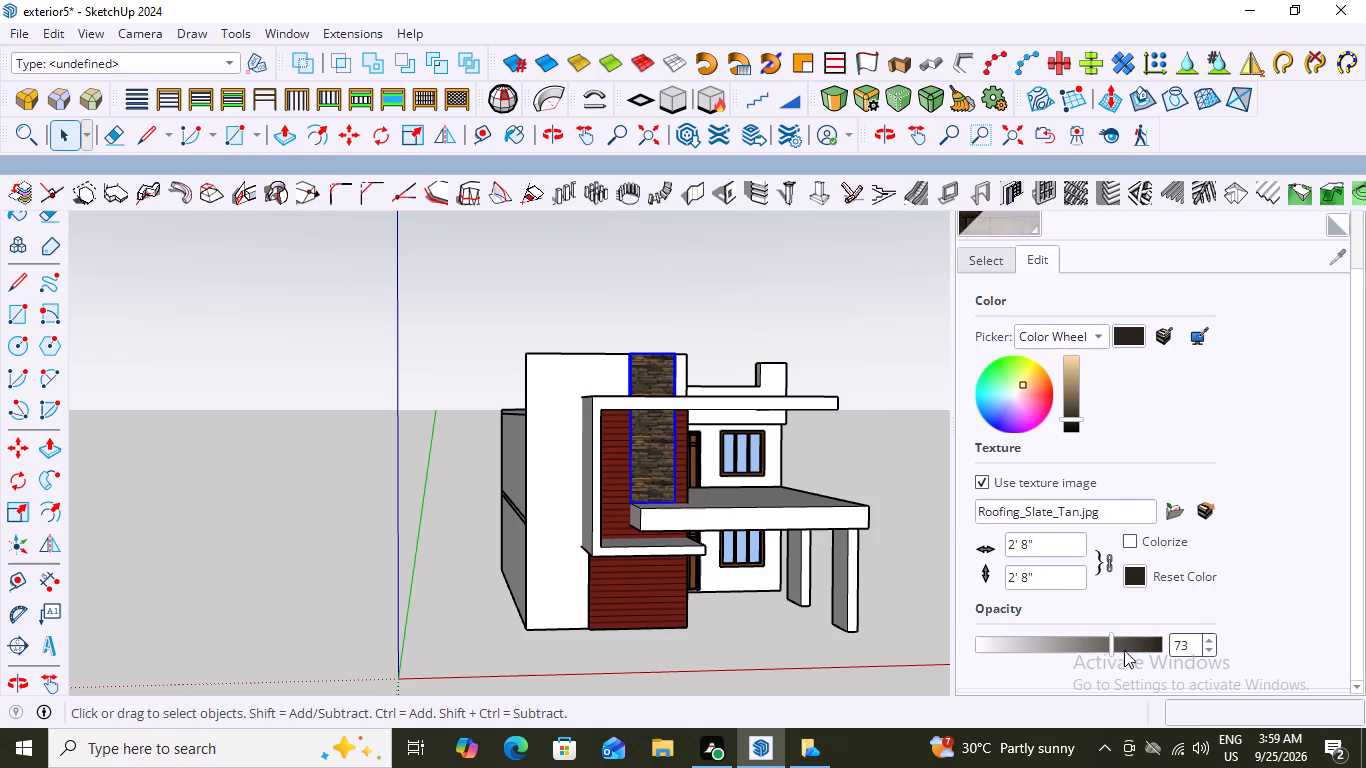
{"action": "left_click_drag", "start_coordinate": [1124, 650], "coordinate": [1150, 654]}
{"action": "scroll", "coordinate": [1178, 441], "scroll_direction": "down", "scroll_amount": 2}
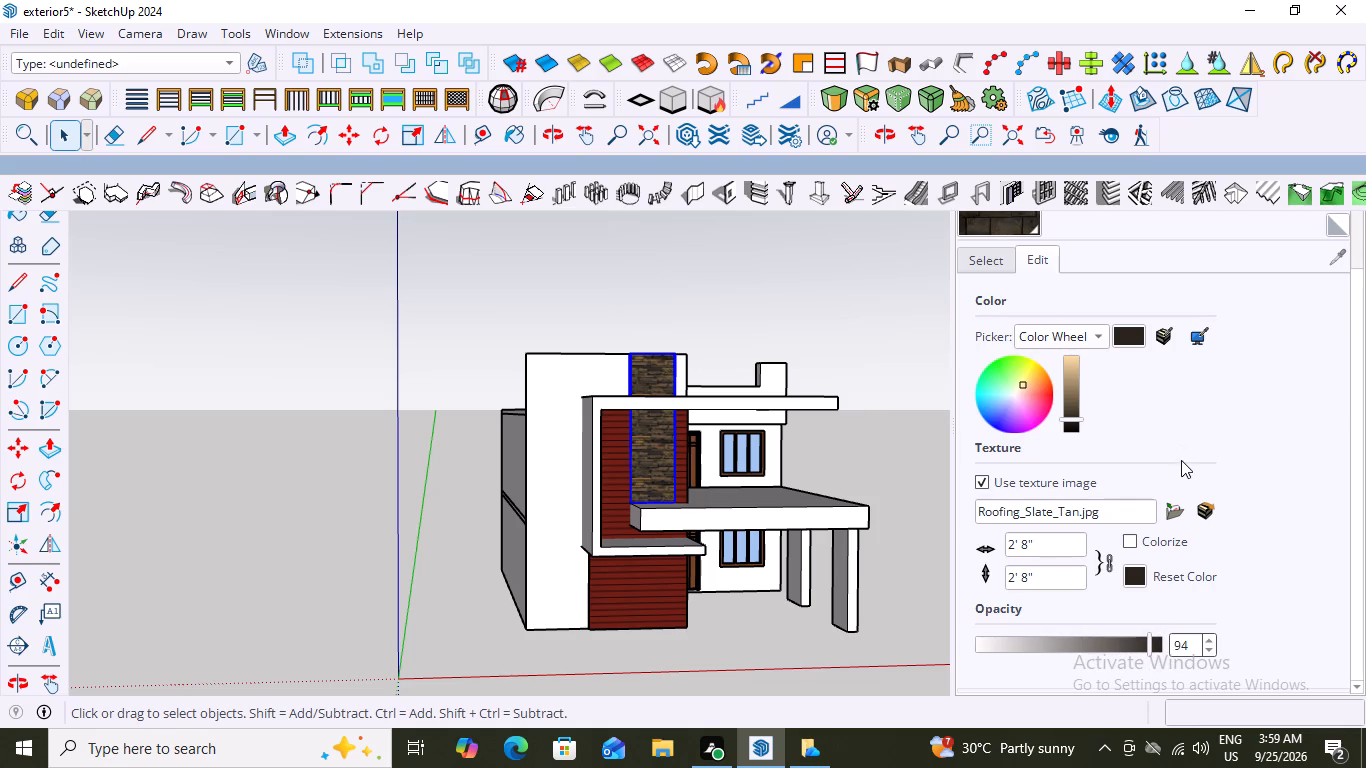
{"action": "scroll", "coordinate": [1181, 460], "scroll_direction": "down", "scroll_amount": 7}
{"action": "scroll", "coordinate": [1264, 400], "scroll_direction": "up", "scroll_amount": 7}
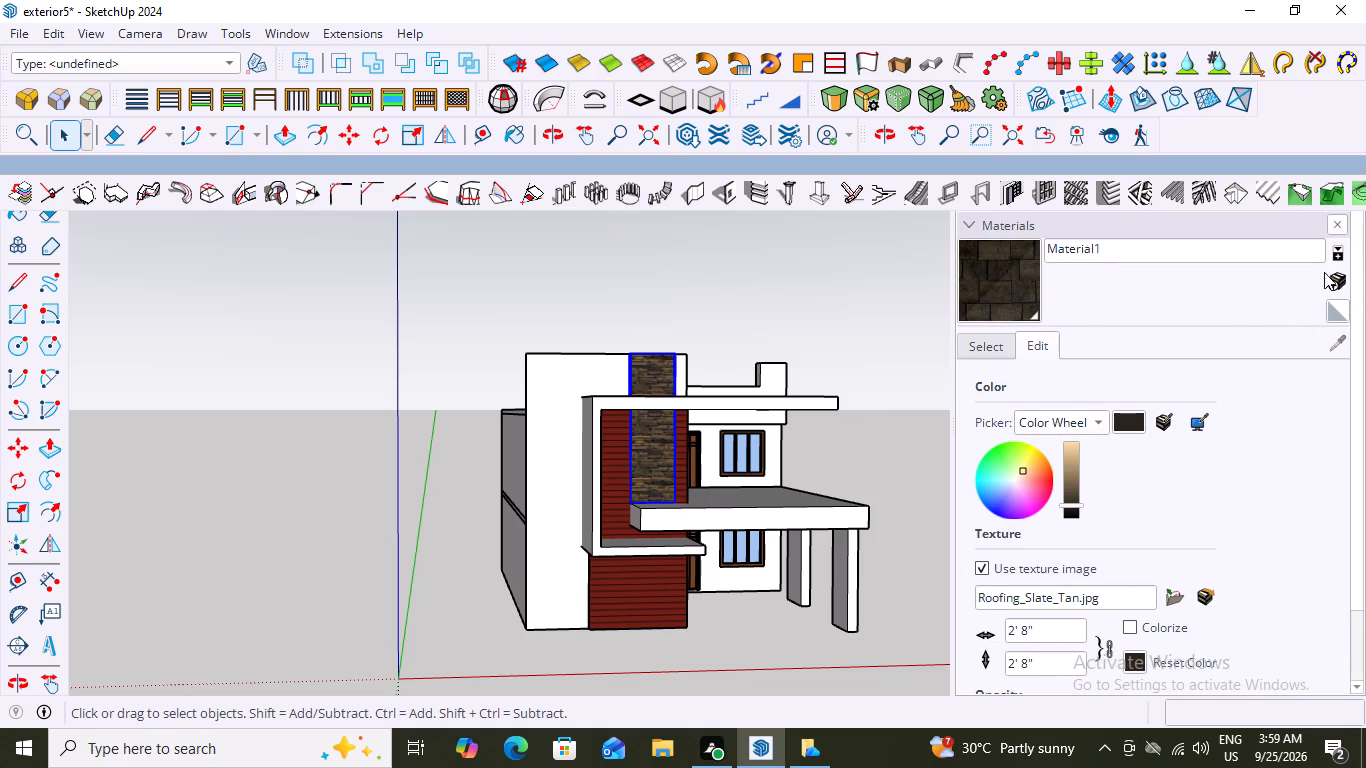
{"action": "scroll", "coordinate": [1182, 619], "scroll_direction": "down", "scroll_amount": 4}
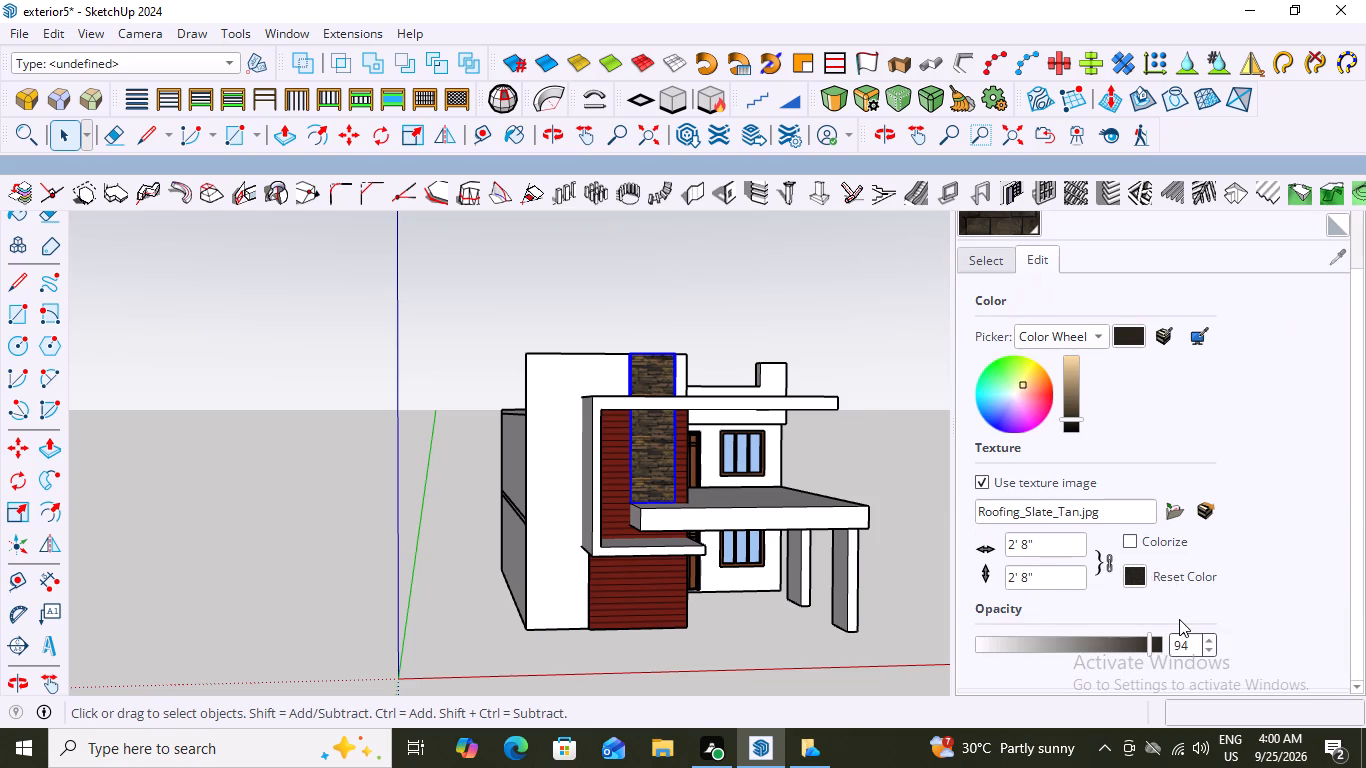
{"action": "scroll", "coordinate": [1179, 619], "scroll_direction": "down", "scroll_amount": 5}
{"action": "scroll", "coordinate": [992, 574], "scroll_direction": "down", "scroll_amount": 2}
{"action": "scroll", "coordinate": [1005, 539], "scroll_direction": "up", "scroll_amount": 8}
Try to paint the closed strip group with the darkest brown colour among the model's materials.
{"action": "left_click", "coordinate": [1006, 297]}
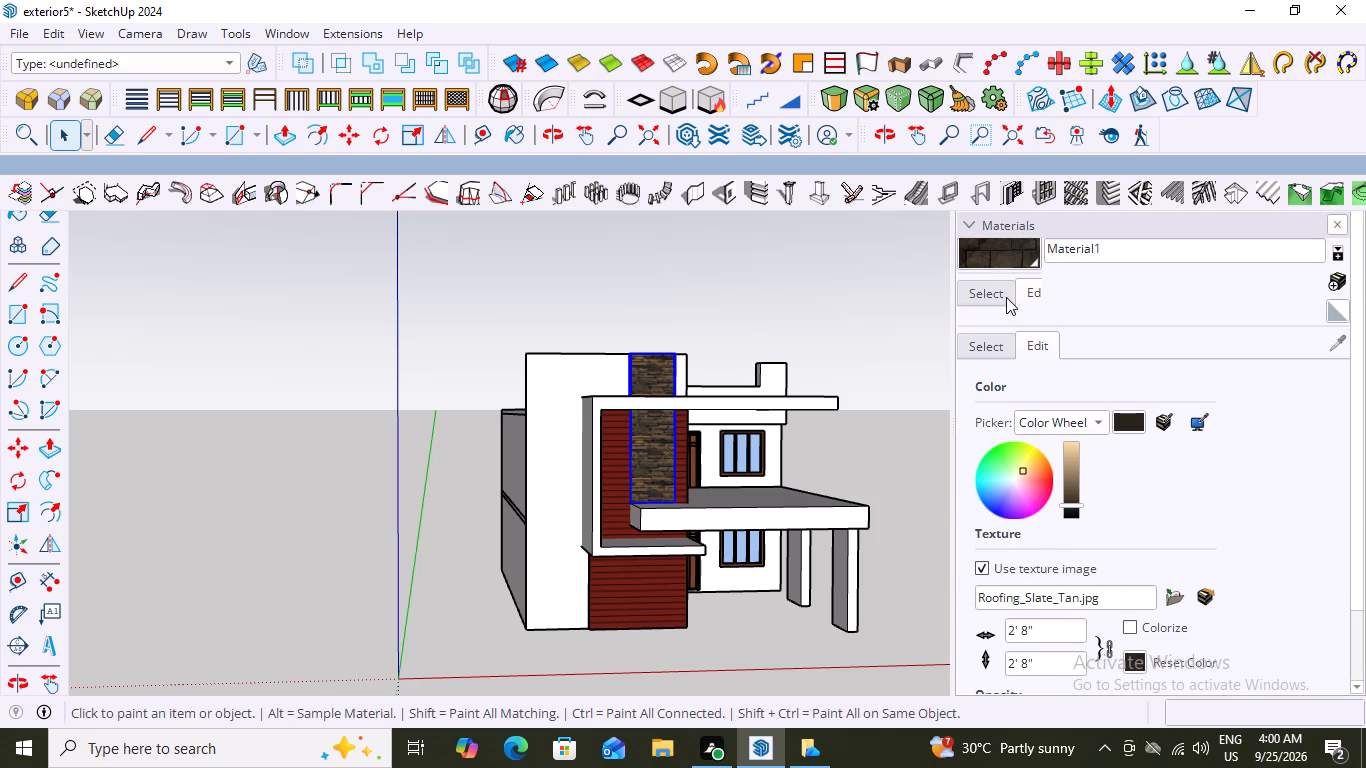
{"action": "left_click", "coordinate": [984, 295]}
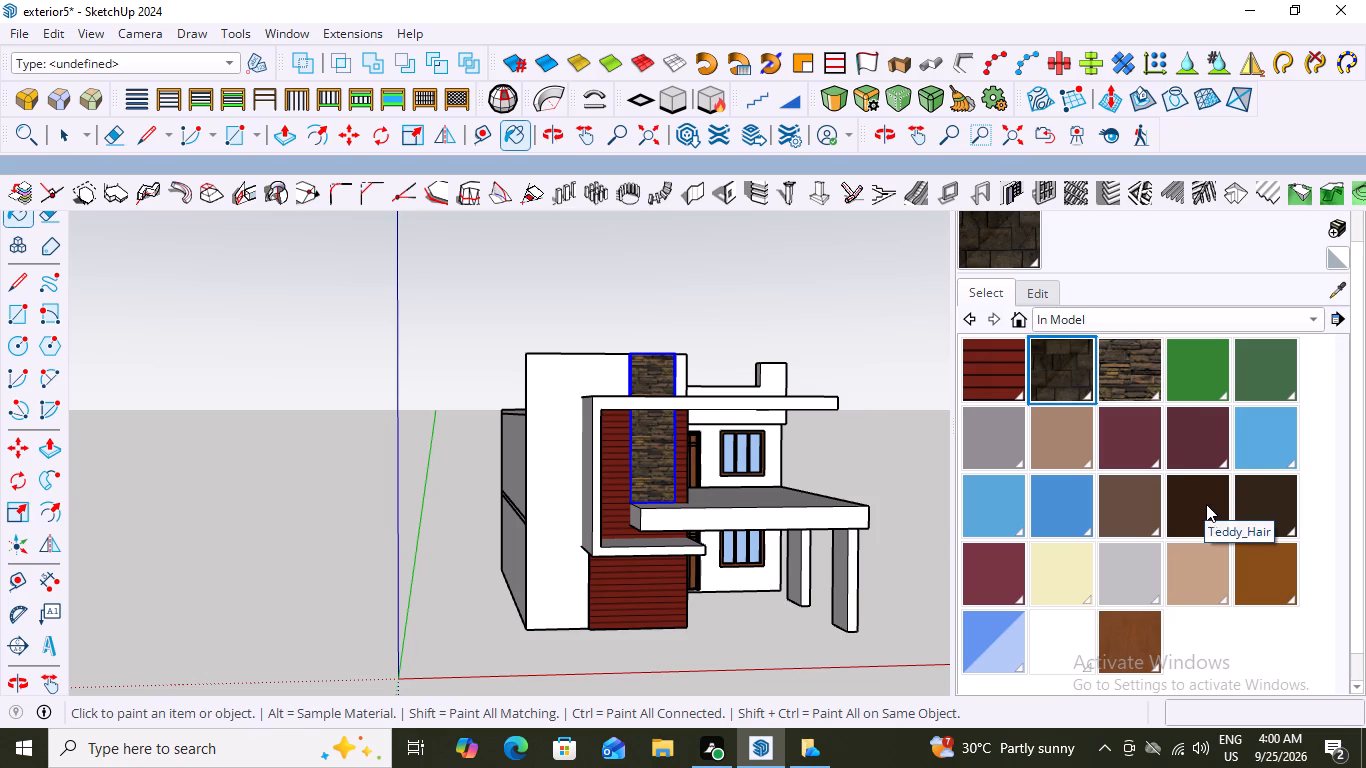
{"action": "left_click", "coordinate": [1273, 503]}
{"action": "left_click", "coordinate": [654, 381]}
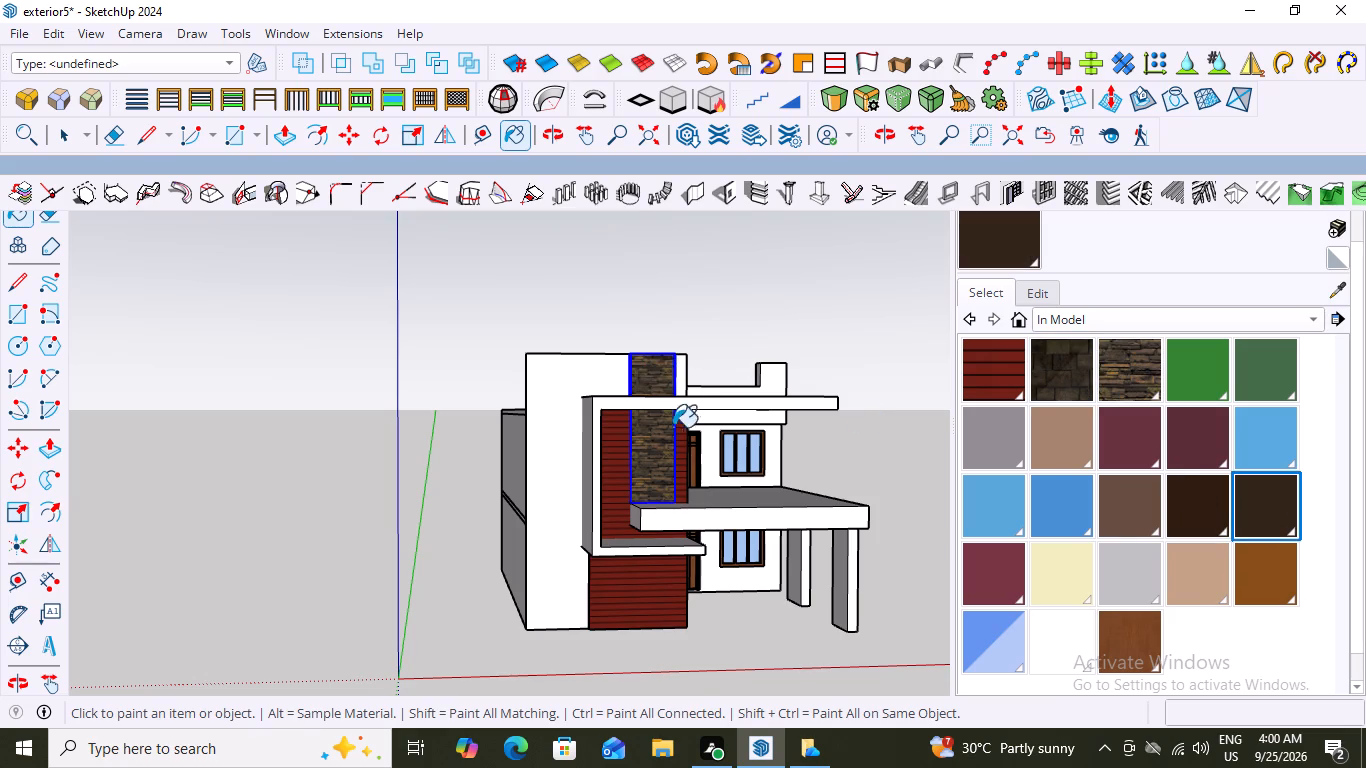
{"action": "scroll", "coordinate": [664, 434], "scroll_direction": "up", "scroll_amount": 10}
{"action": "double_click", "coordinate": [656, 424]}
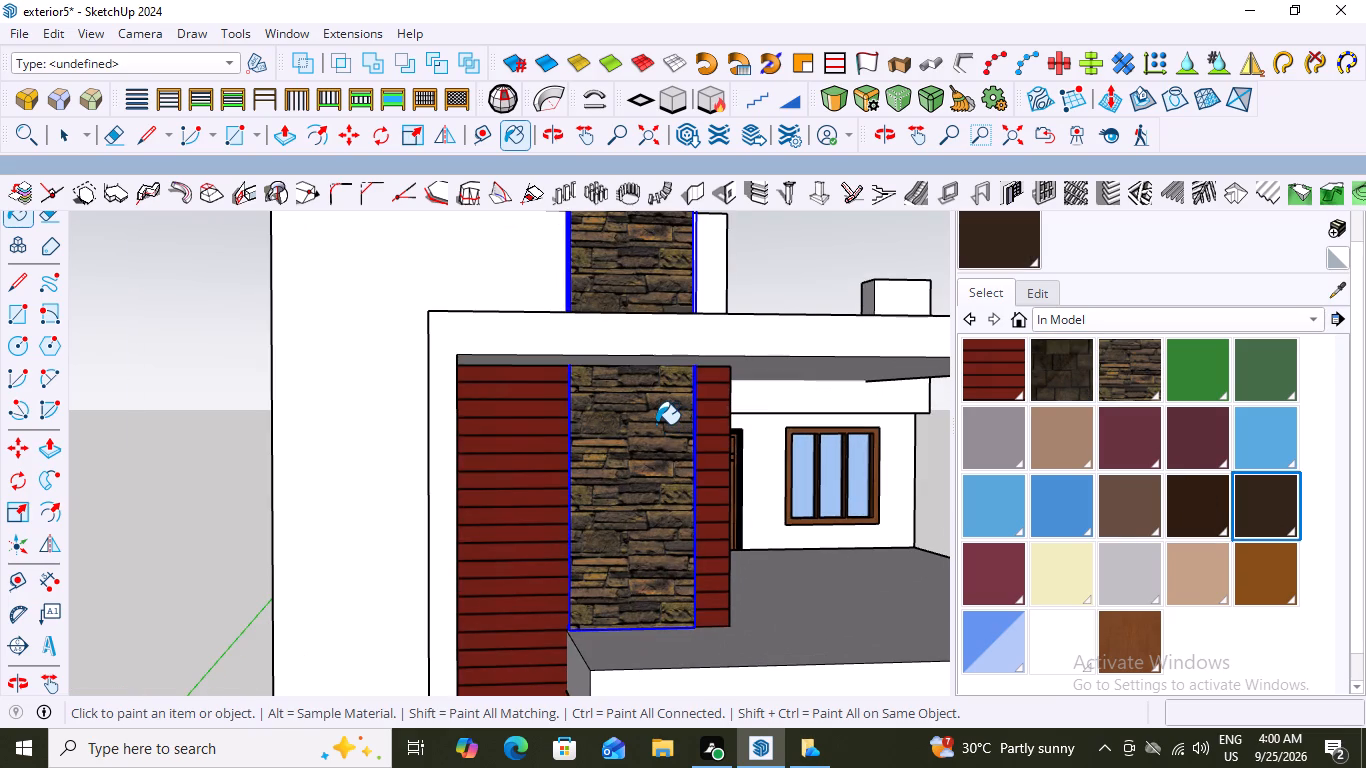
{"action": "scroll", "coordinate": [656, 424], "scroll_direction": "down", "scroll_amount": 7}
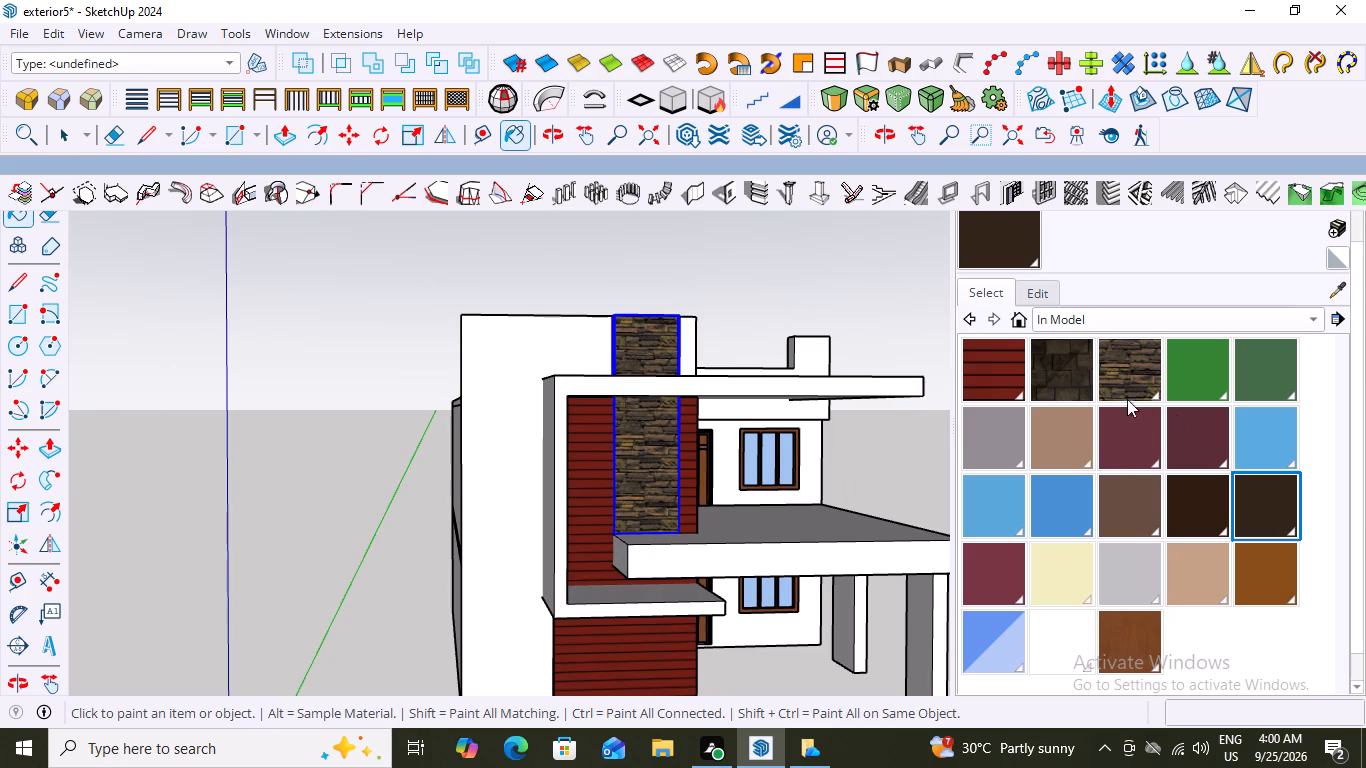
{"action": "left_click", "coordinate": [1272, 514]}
Open the vertical flagstone strip's group for editing and select its front face.
{"action": "key", "text": "space"}
{"action": "left_click", "coordinate": [883, 269]}
{"action": "scroll", "coordinate": [676, 445], "scroll_direction": "up", "scroll_amount": 3}
{"action": "double_click", "coordinate": [653, 414]}
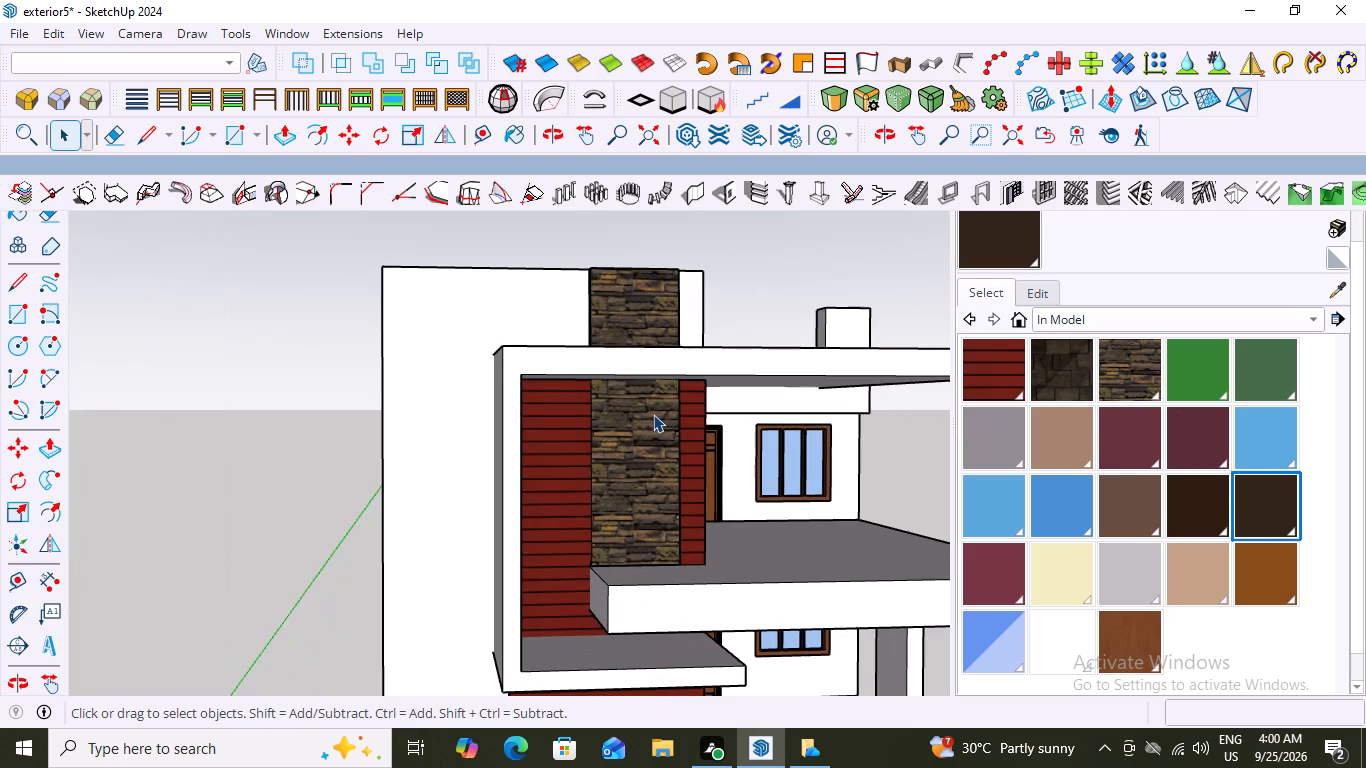
{"action": "left_click", "coordinate": [653, 414]}
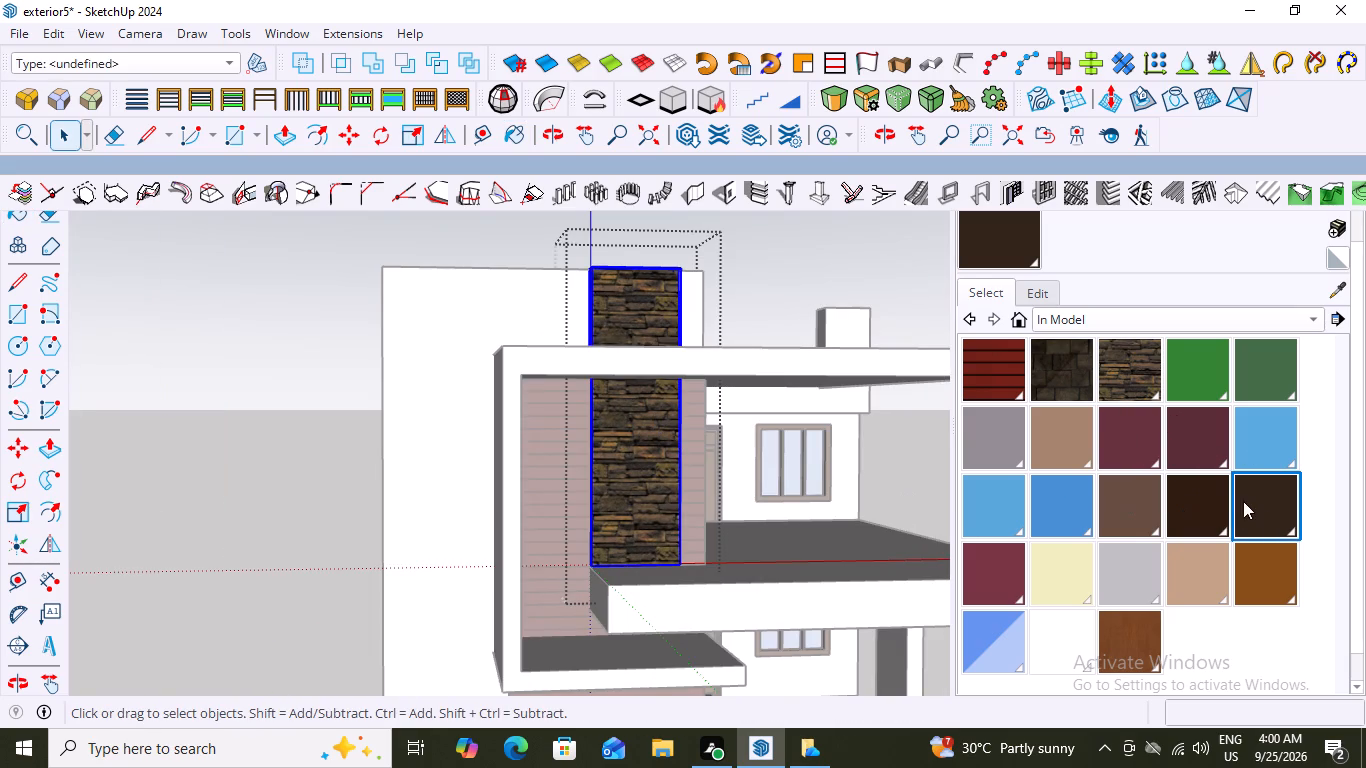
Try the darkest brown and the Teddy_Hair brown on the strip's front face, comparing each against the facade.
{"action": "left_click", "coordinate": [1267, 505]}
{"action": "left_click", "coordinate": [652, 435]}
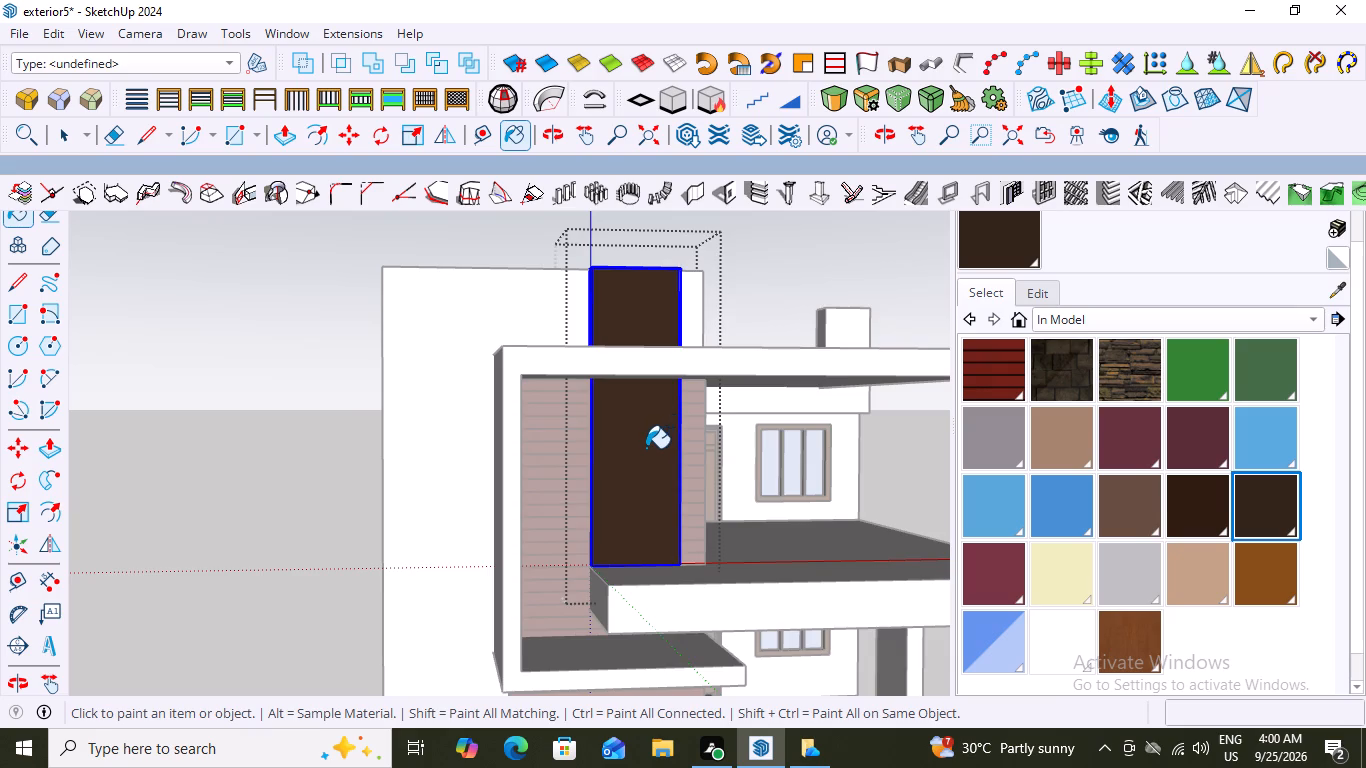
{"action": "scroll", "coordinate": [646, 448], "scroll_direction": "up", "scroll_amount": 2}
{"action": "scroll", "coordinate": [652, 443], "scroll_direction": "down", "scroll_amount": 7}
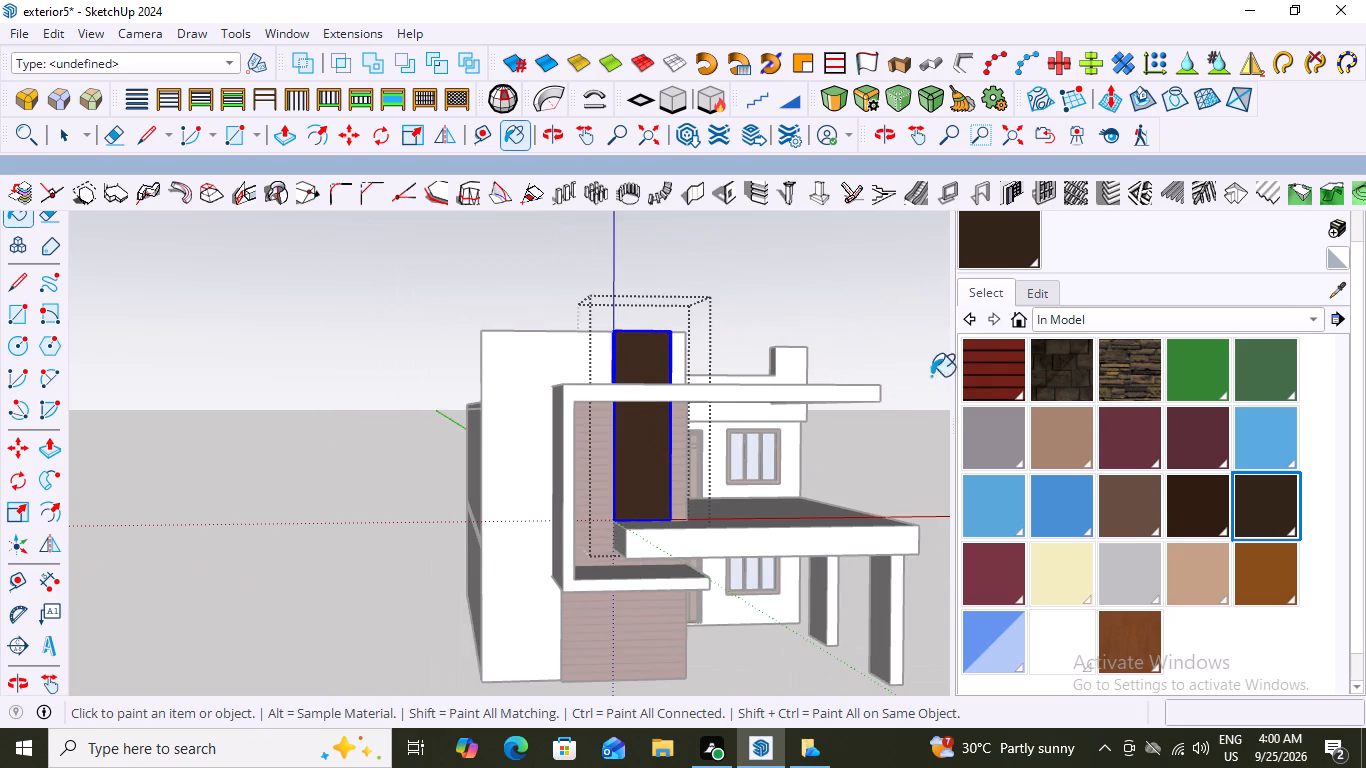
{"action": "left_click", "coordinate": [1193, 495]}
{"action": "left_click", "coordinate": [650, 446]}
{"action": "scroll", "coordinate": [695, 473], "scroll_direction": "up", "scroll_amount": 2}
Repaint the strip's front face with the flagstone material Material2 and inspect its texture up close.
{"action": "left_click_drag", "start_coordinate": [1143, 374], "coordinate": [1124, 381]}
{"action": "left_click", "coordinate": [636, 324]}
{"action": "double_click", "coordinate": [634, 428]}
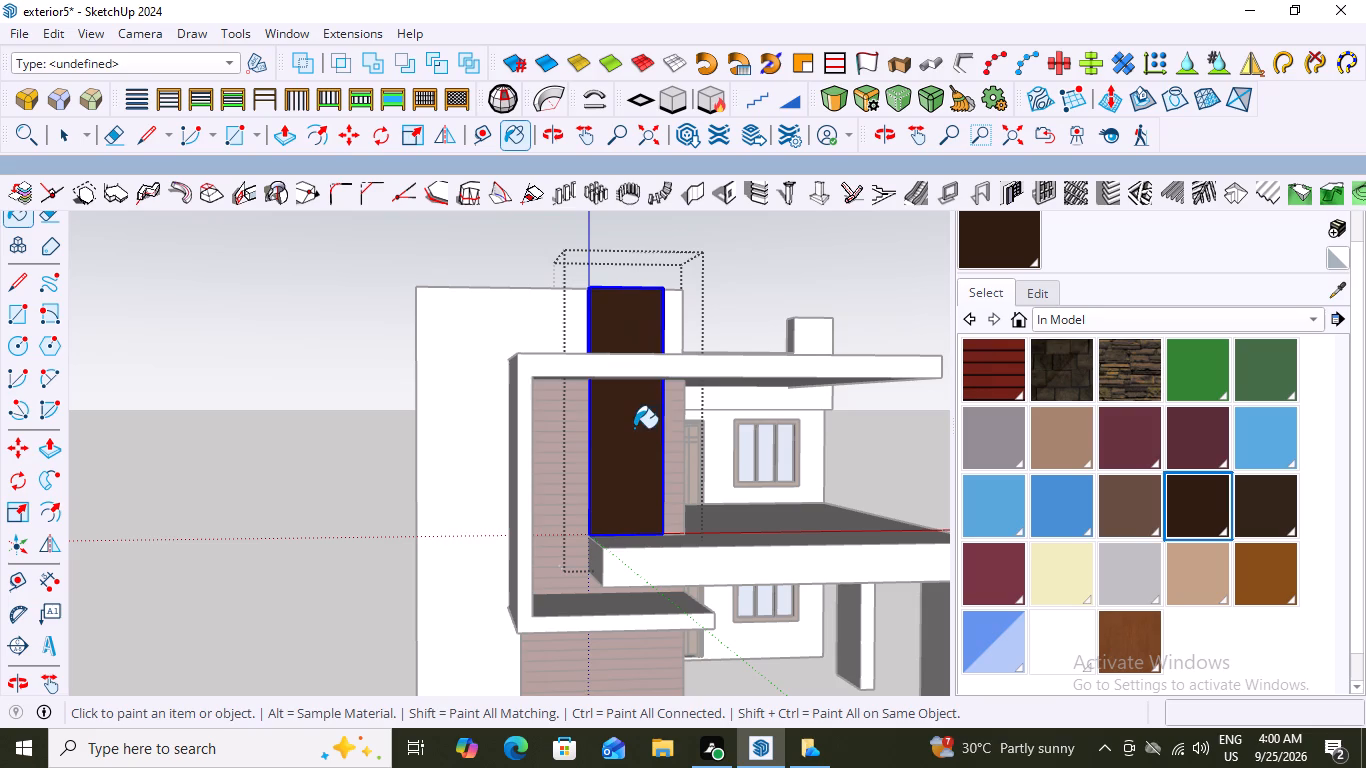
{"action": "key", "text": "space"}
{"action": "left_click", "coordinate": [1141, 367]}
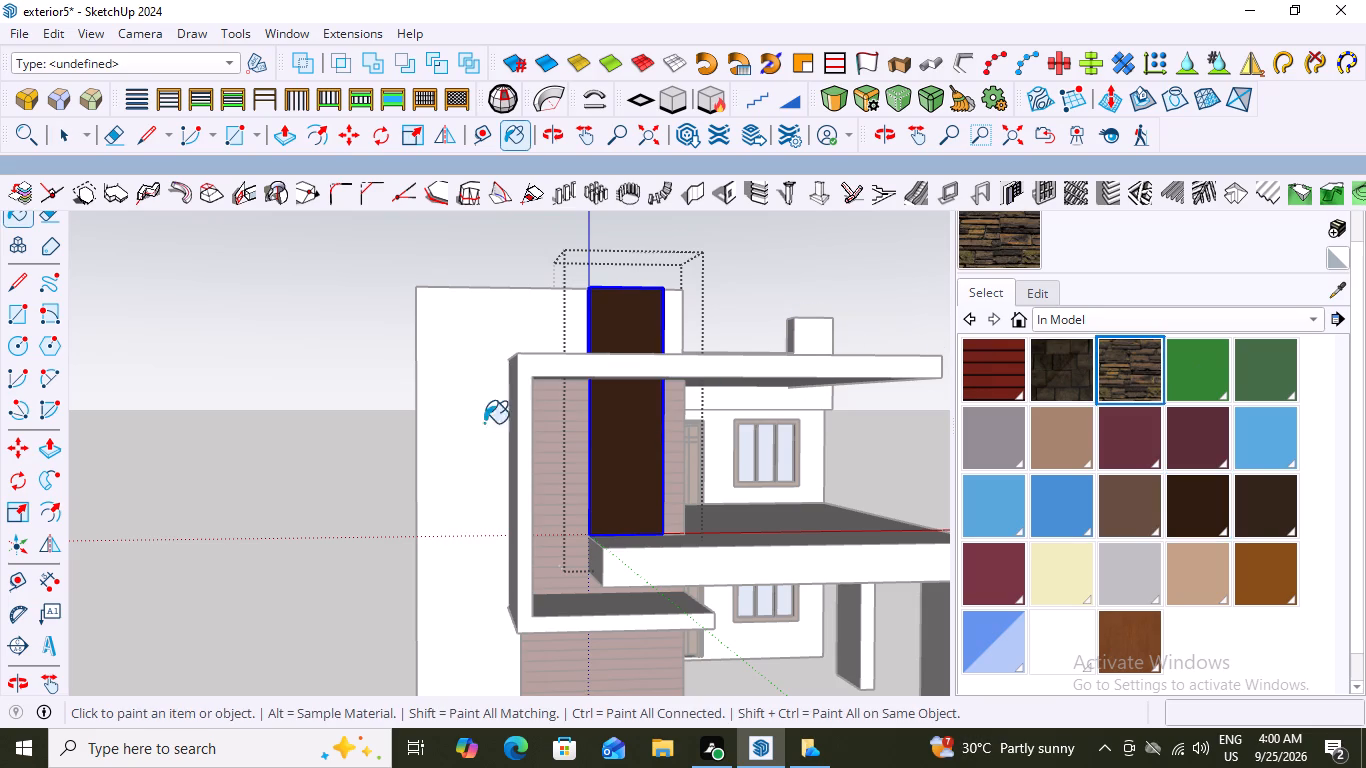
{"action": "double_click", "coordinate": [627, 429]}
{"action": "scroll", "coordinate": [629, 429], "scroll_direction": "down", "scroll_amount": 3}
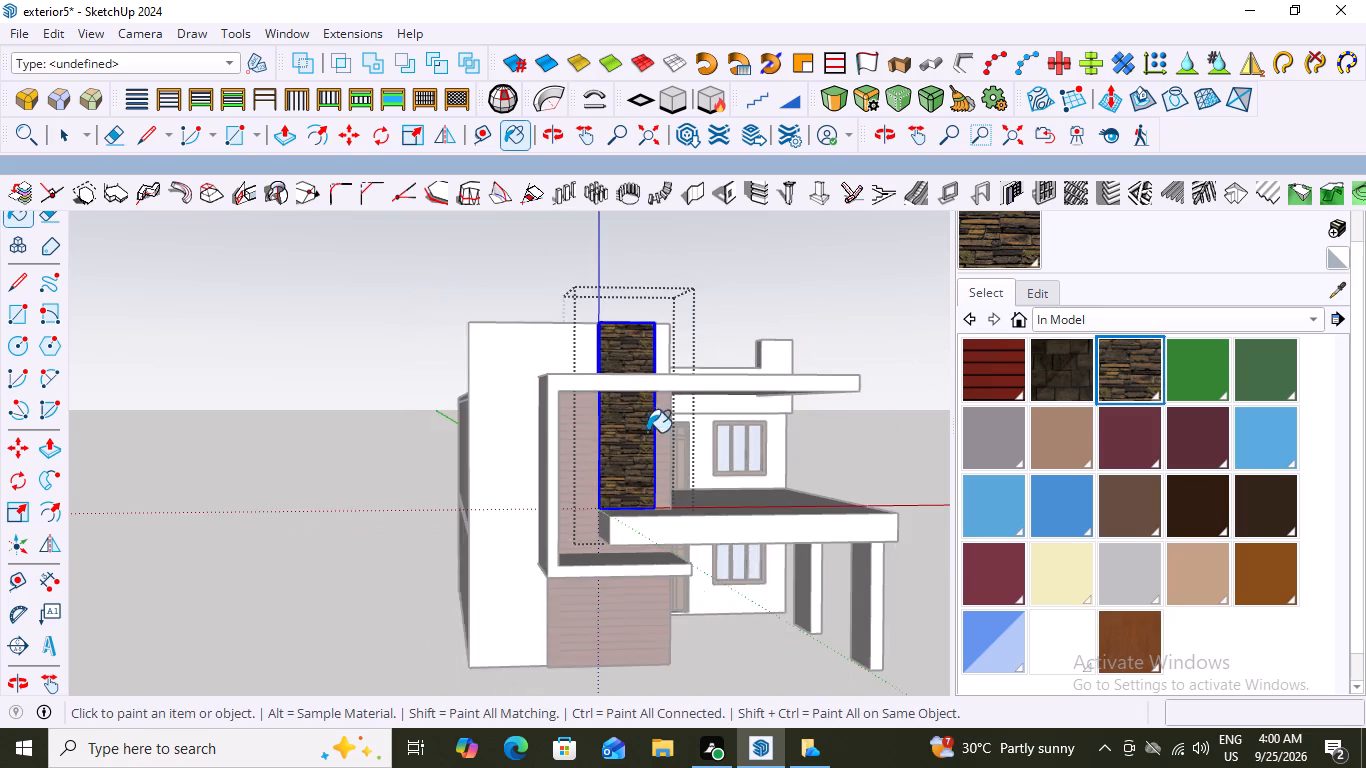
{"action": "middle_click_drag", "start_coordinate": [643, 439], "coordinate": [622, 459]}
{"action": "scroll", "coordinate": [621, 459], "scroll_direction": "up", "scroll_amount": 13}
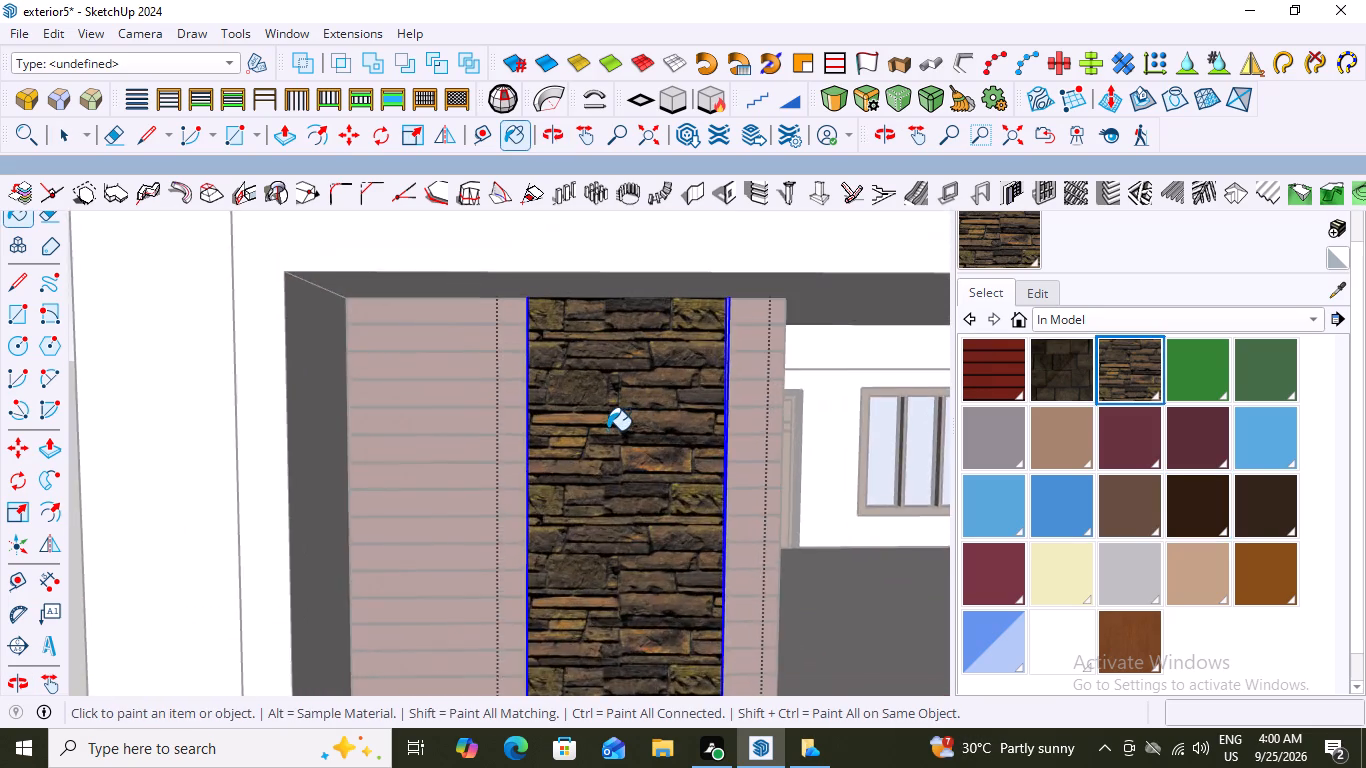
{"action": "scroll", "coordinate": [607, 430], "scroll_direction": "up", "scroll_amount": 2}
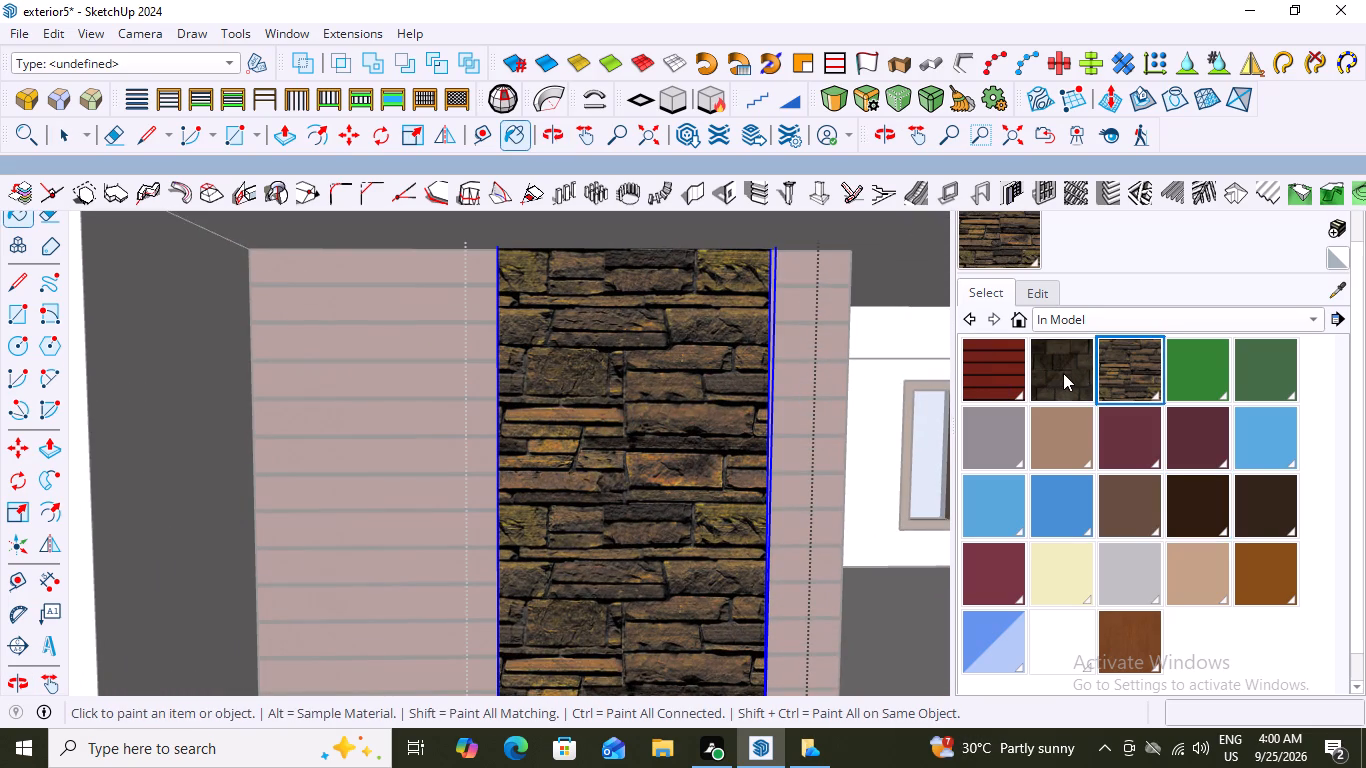
Paint the strip's front face with the dark slate material Material1.
{"action": "left_click", "coordinate": [1063, 373]}
{"action": "left_click", "coordinate": [638, 414]}
{"action": "scroll", "coordinate": [617, 425], "scroll_direction": "down", "scroll_amount": 12}
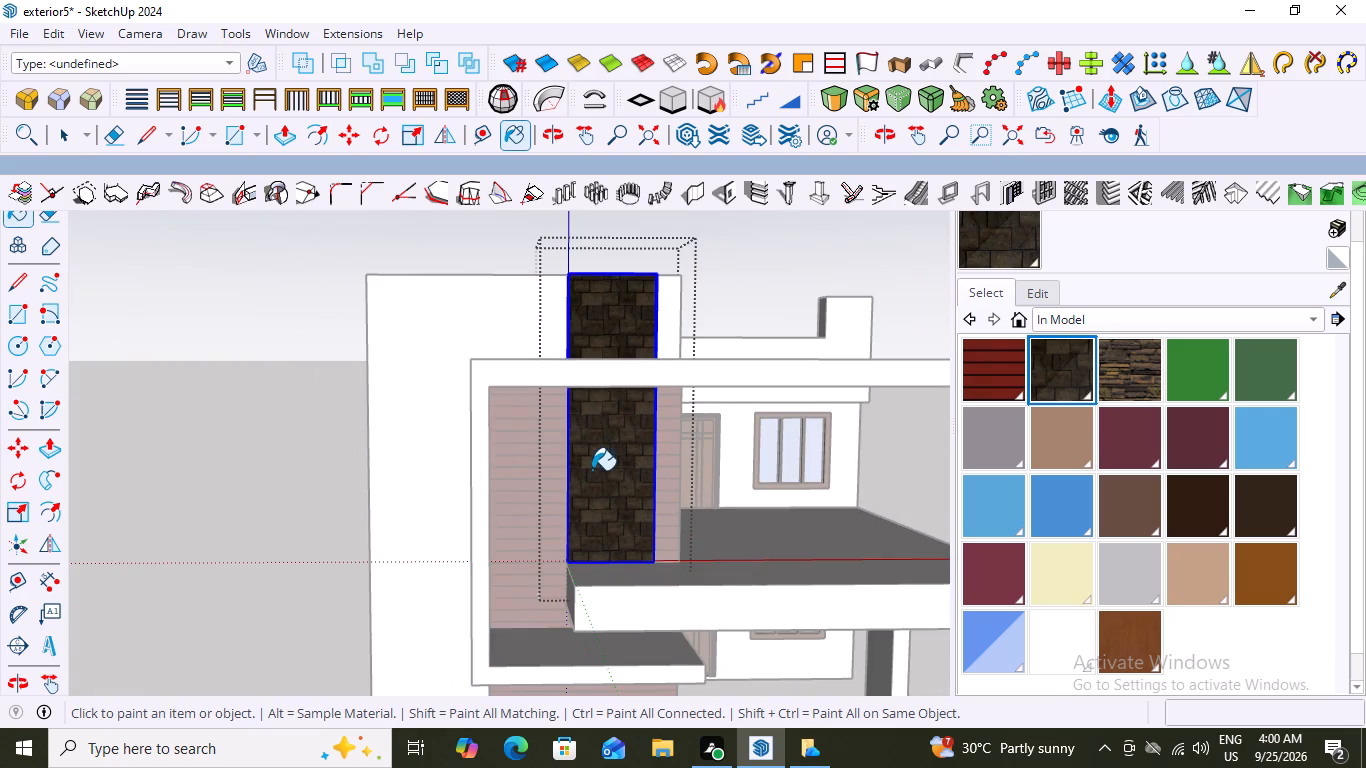
Repaint the strip's front face with the flagstone material Material2 and close the strip's group.
{"action": "left_click", "coordinate": [1125, 377]}
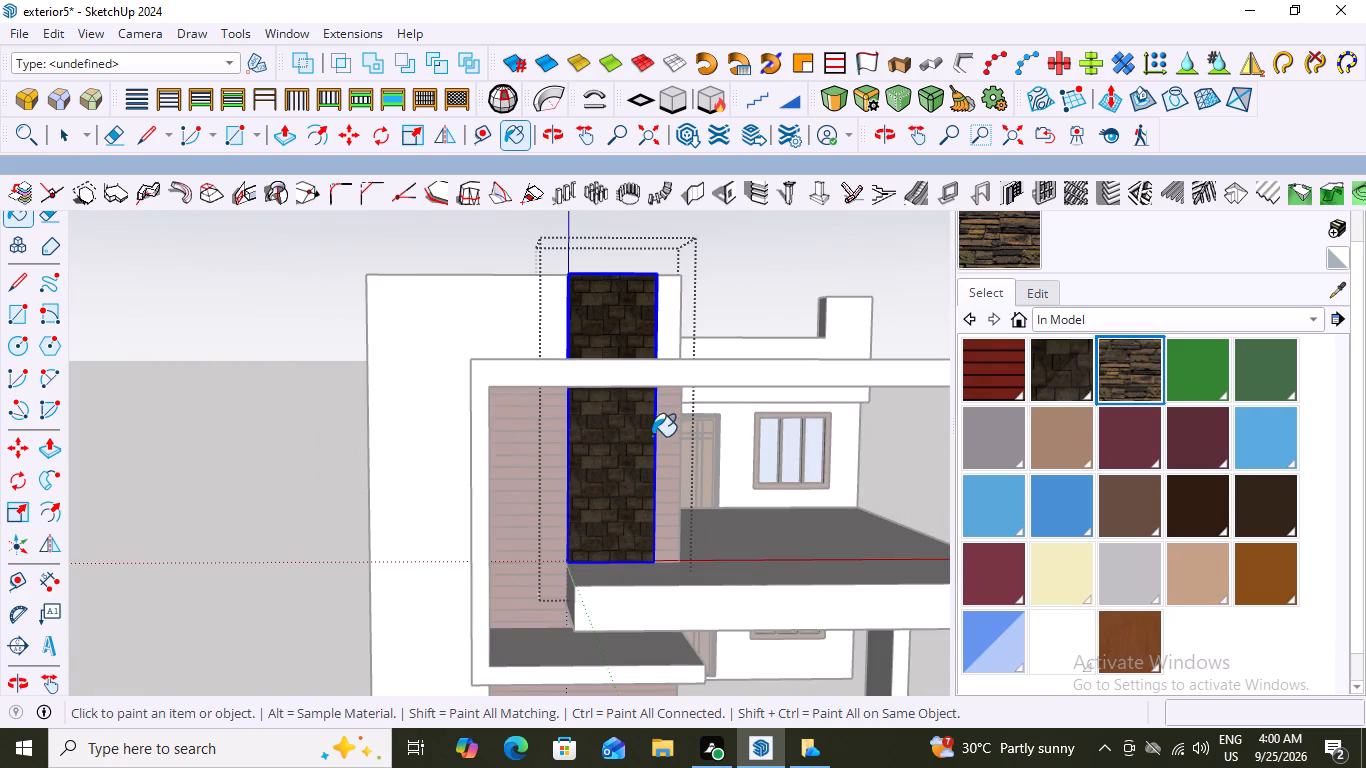
{"action": "left_click", "coordinate": [635, 436]}
{"action": "key", "text": "space"}
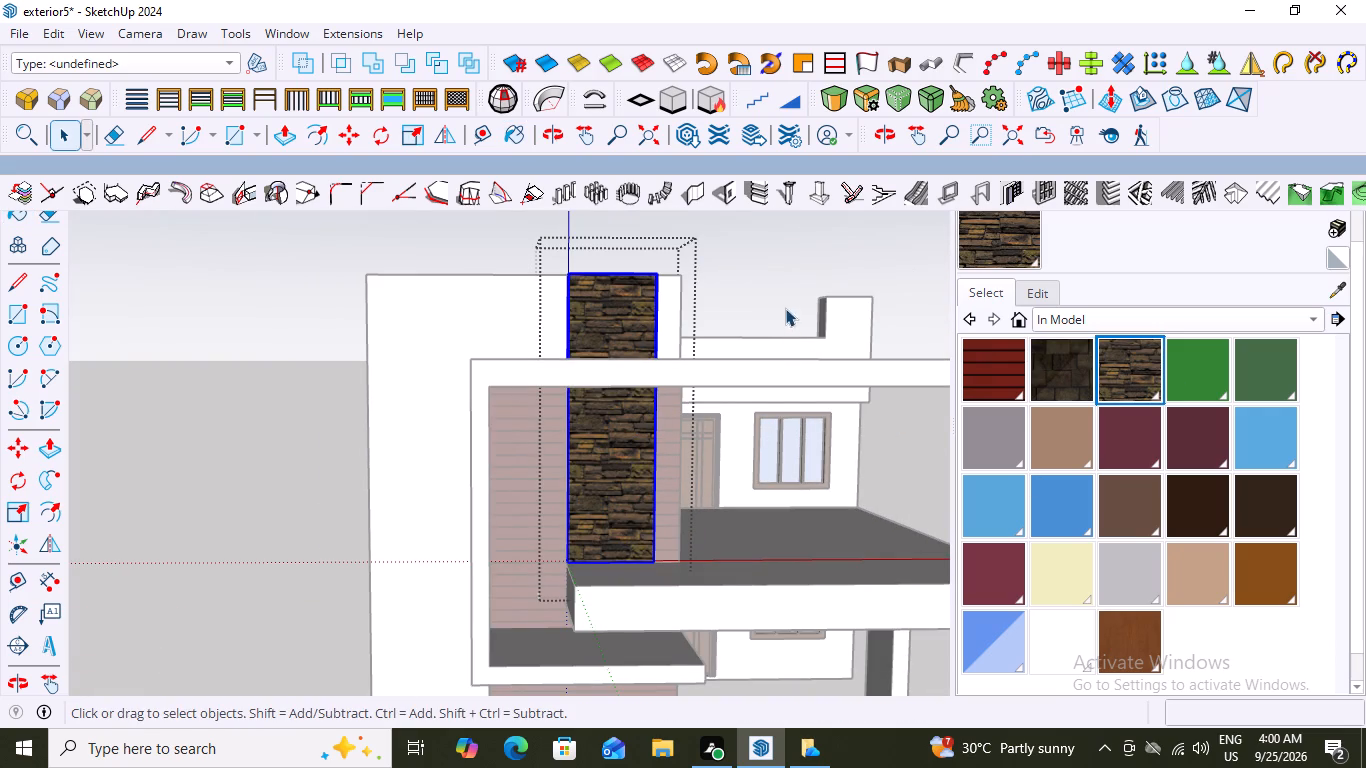
{"action": "key", "text": "Escape"}
{"action": "left_click", "coordinate": [778, 284]}
Examine the flagstone strip up close and against the whole facade from several angles.
{"action": "scroll", "coordinate": [661, 301], "scroll_direction": "down", "scroll_amount": 9}
{"action": "middle_click_drag", "start_coordinate": [725, 448], "coordinate": [535, 435]}
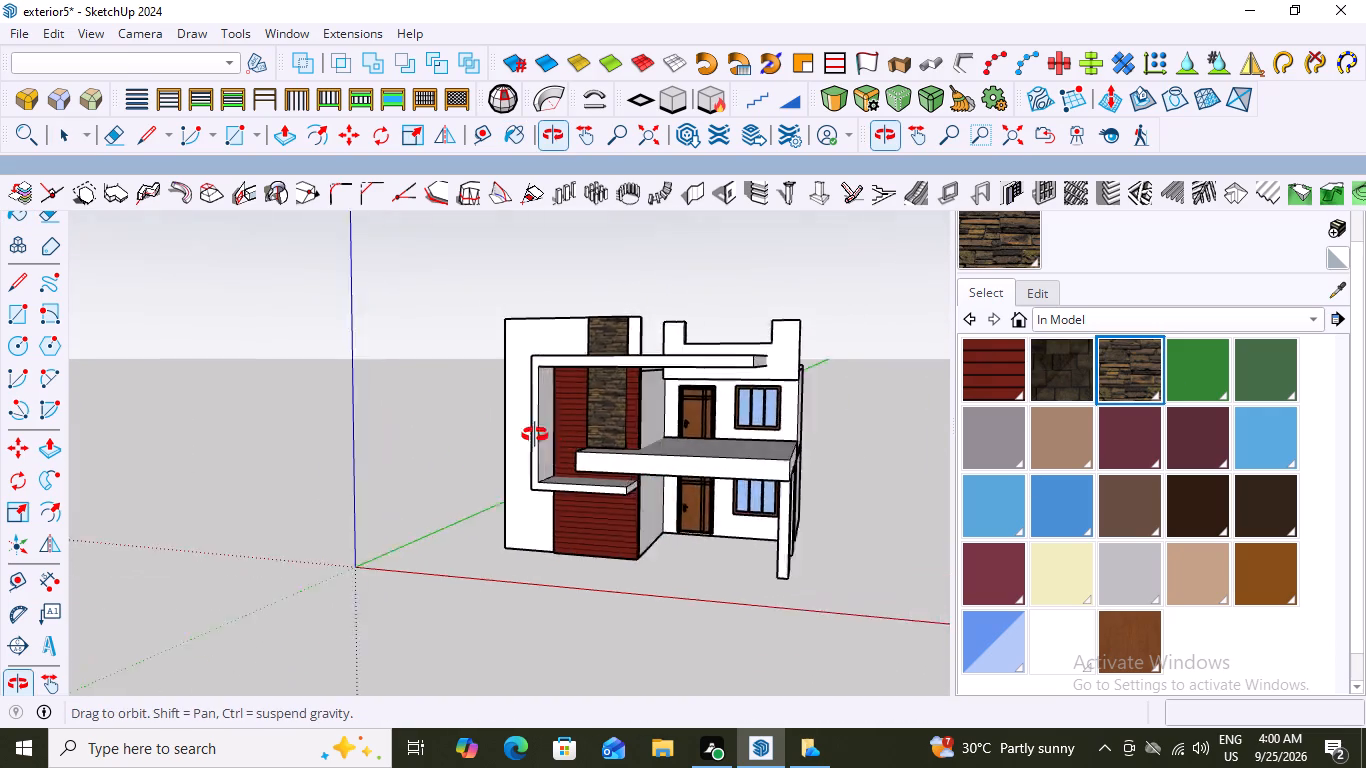
{"action": "middle_click_drag", "start_coordinate": [535, 435], "coordinate": [693, 421]}
{"action": "scroll", "coordinate": [636, 430], "scroll_direction": "up", "scroll_amount": 16}
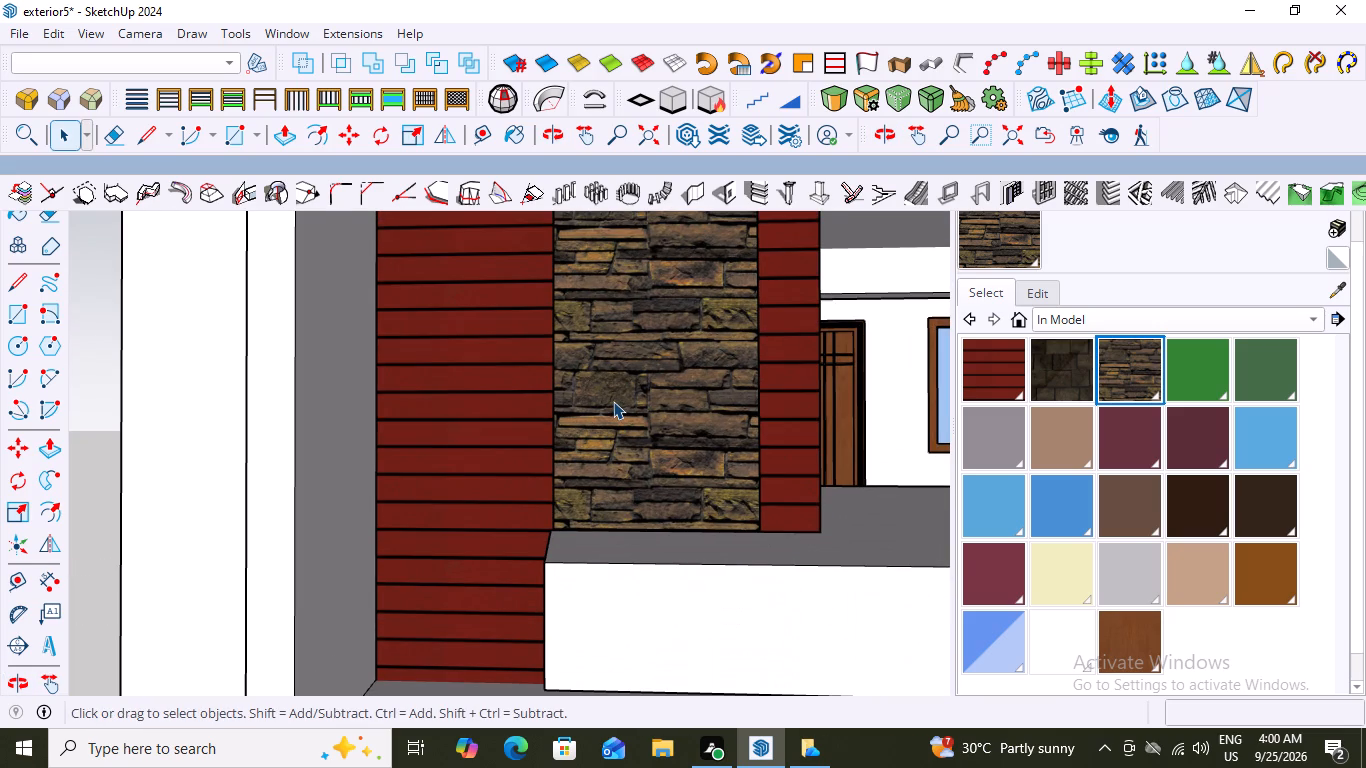
{"action": "scroll", "coordinate": [613, 399], "scroll_direction": "down", "scroll_amount": 9}
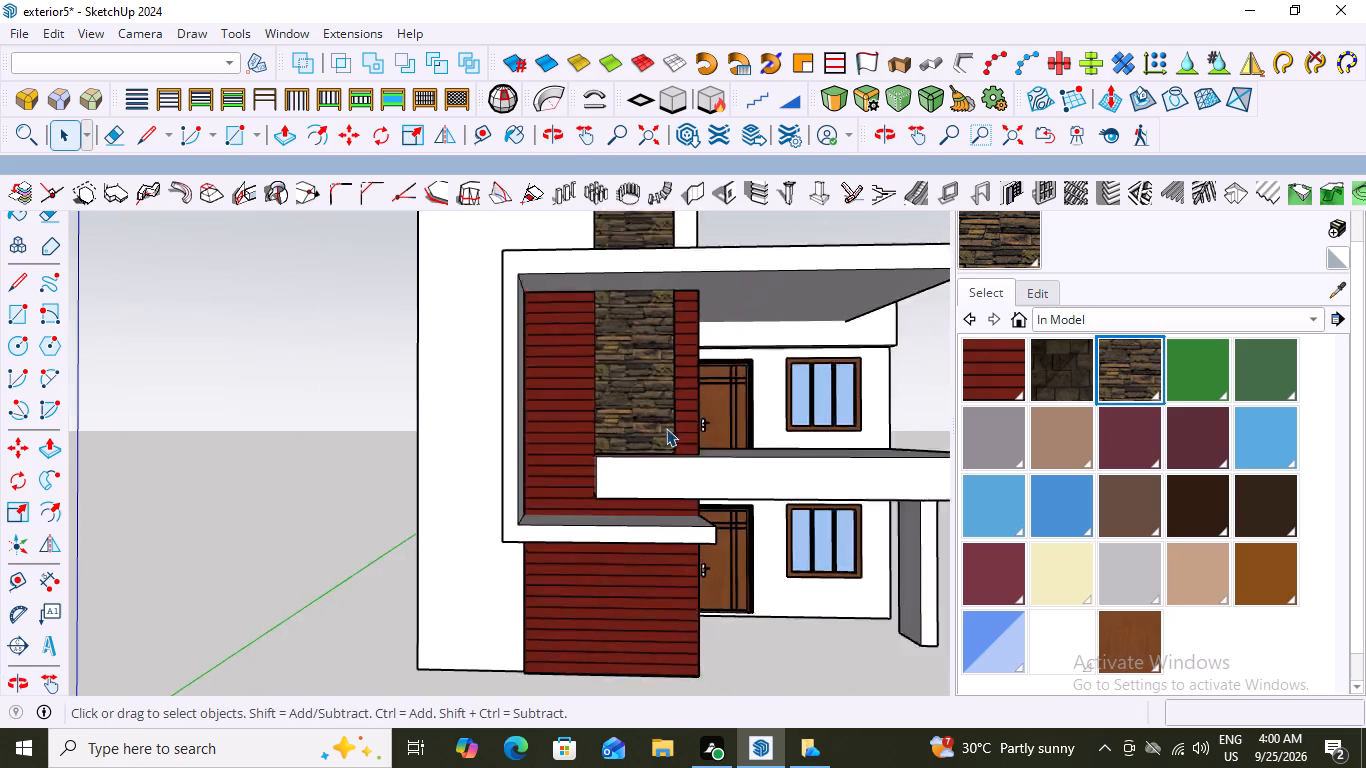
{"action": "scroll", "coordinate": [666, 428], "scroll_direction": "down", "scroll_amount": 9}
{"action": "middle_click_drag", "start_coordinate": [671, 416], "coordinate": [906, 508]}
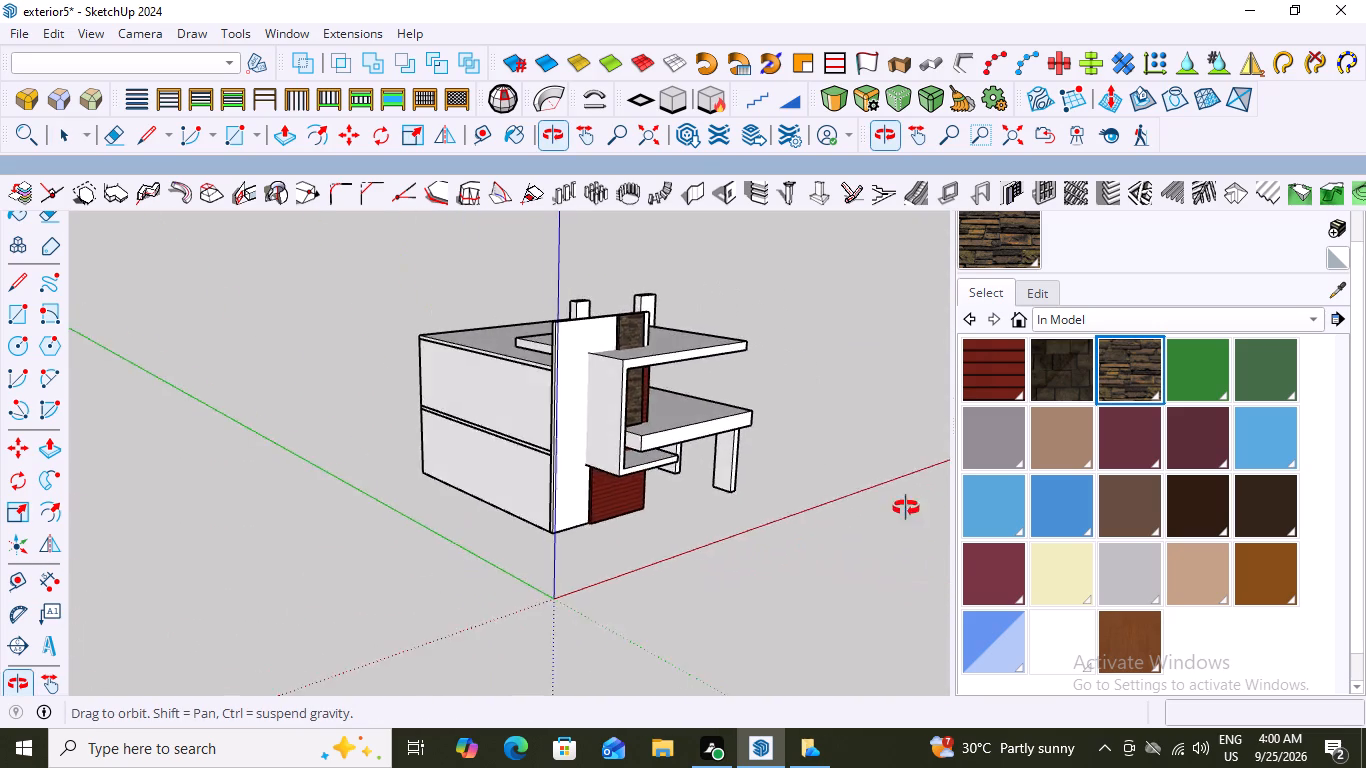
{"action": "middle_click_drag", "start_coordinate": [906, 508], "coordinate": [543, 454]}
{"action": "middle_click_drag", "start_coordinate": [632, 483], "coordinate": [712, 476]}
{"action": "scroll", "coordinate": [709, 477], "scroll_direction": "up", "scroll_amount": 1}
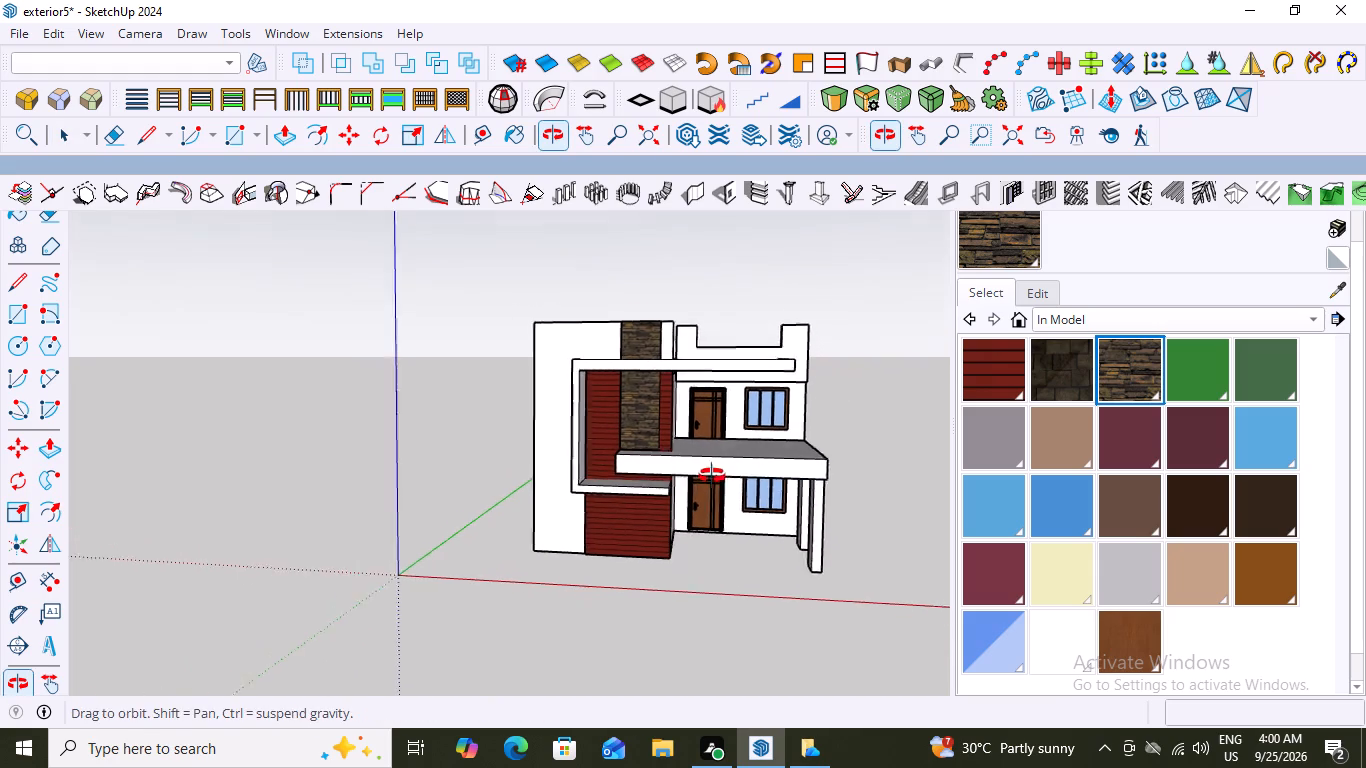
{"action": "middle_click_drag", "start_coordinate": [712, 476], "coordinate": [716, 475]}
{"action": "scroll", "coordinate": [1257, 413], "scroll_direction": "up", "scroll_amount": 2}
Open the flagstone material Material2 for editing.
{"action": "left_click", "coordinate": [1146, 368]}
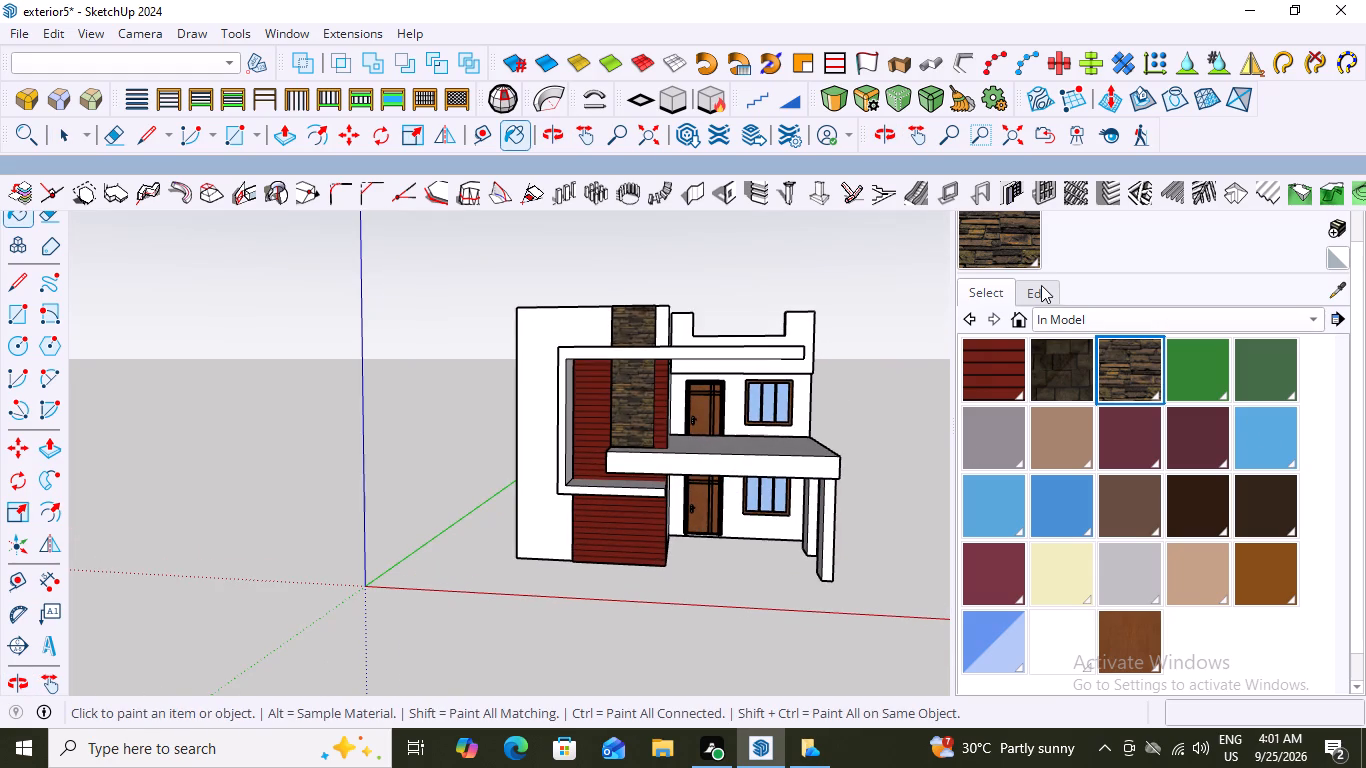
{"action": "left_click", "coordinate": [1038, 285]}
{"action": "scroll", "coordinate": [1139, 411], "scroll_direction": "down", "scroll_amount": 4}
{"action": "scroll", "coordinate": [1143, 420], "scroll_direction": "up", "scroll_amount": 4}
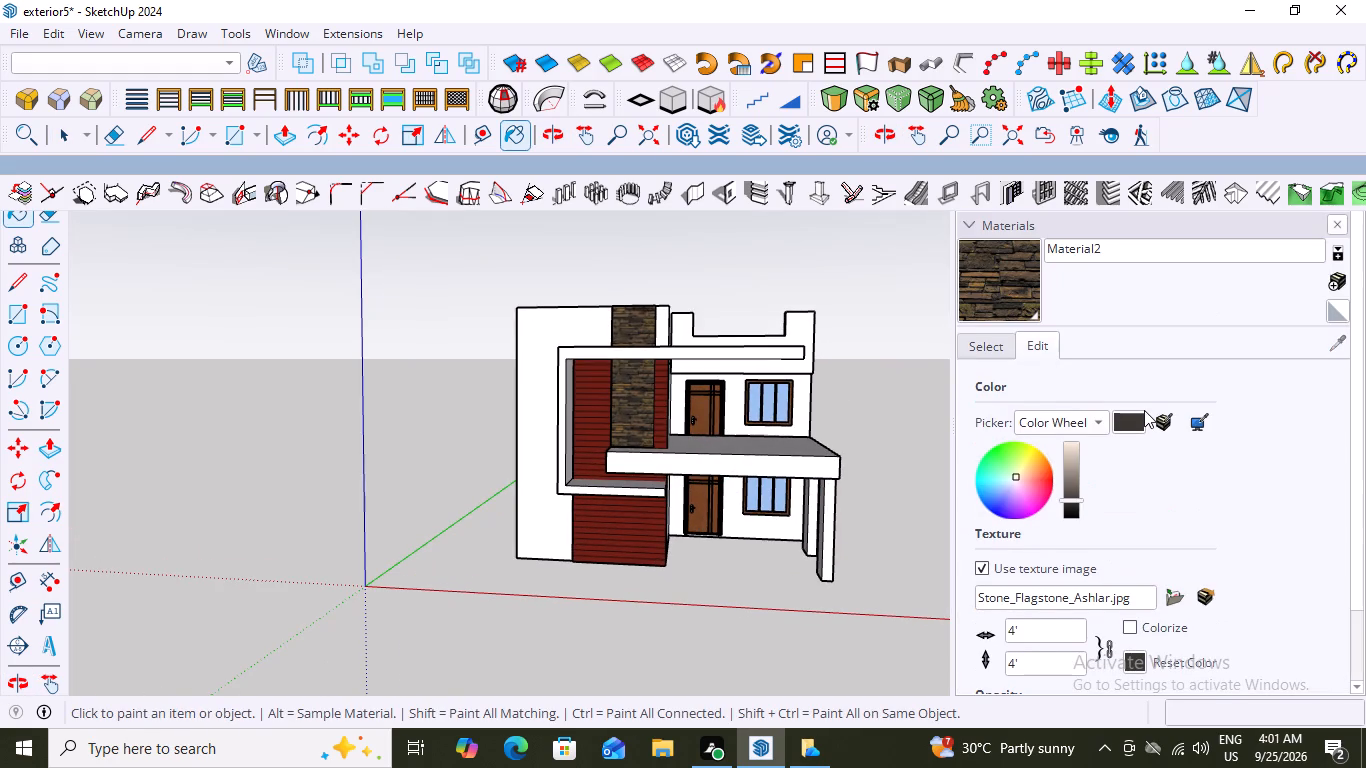
{"action": "scroll", "coordinate": [1144, 410], "scroll_direction": "up", "scroll_amount": 3}
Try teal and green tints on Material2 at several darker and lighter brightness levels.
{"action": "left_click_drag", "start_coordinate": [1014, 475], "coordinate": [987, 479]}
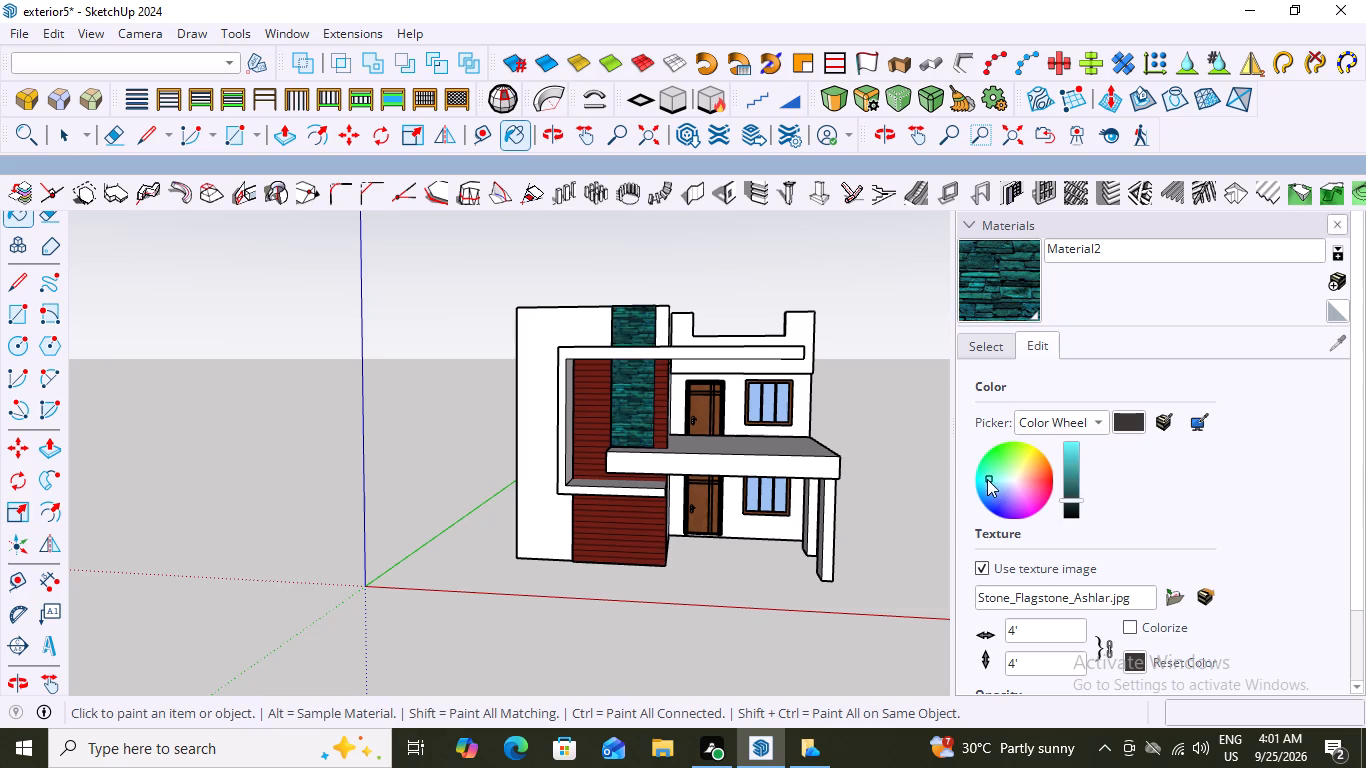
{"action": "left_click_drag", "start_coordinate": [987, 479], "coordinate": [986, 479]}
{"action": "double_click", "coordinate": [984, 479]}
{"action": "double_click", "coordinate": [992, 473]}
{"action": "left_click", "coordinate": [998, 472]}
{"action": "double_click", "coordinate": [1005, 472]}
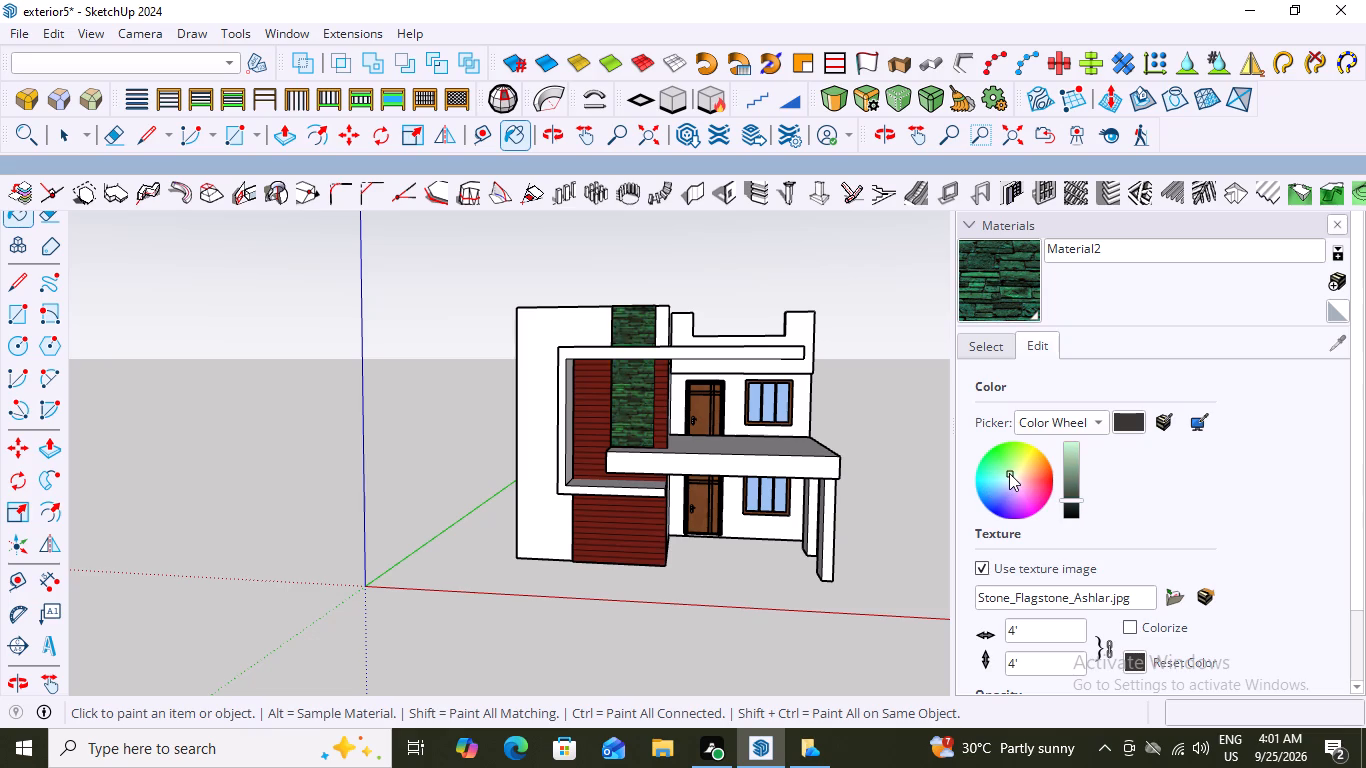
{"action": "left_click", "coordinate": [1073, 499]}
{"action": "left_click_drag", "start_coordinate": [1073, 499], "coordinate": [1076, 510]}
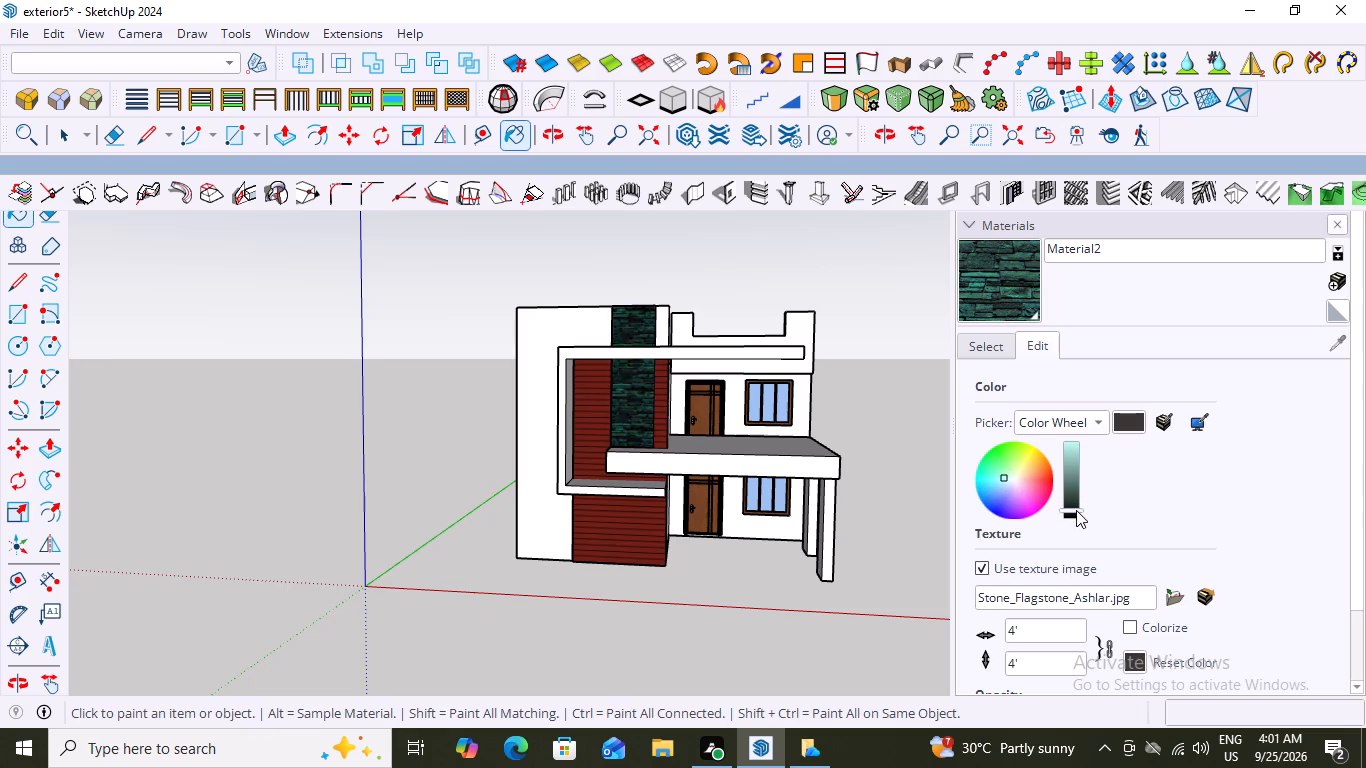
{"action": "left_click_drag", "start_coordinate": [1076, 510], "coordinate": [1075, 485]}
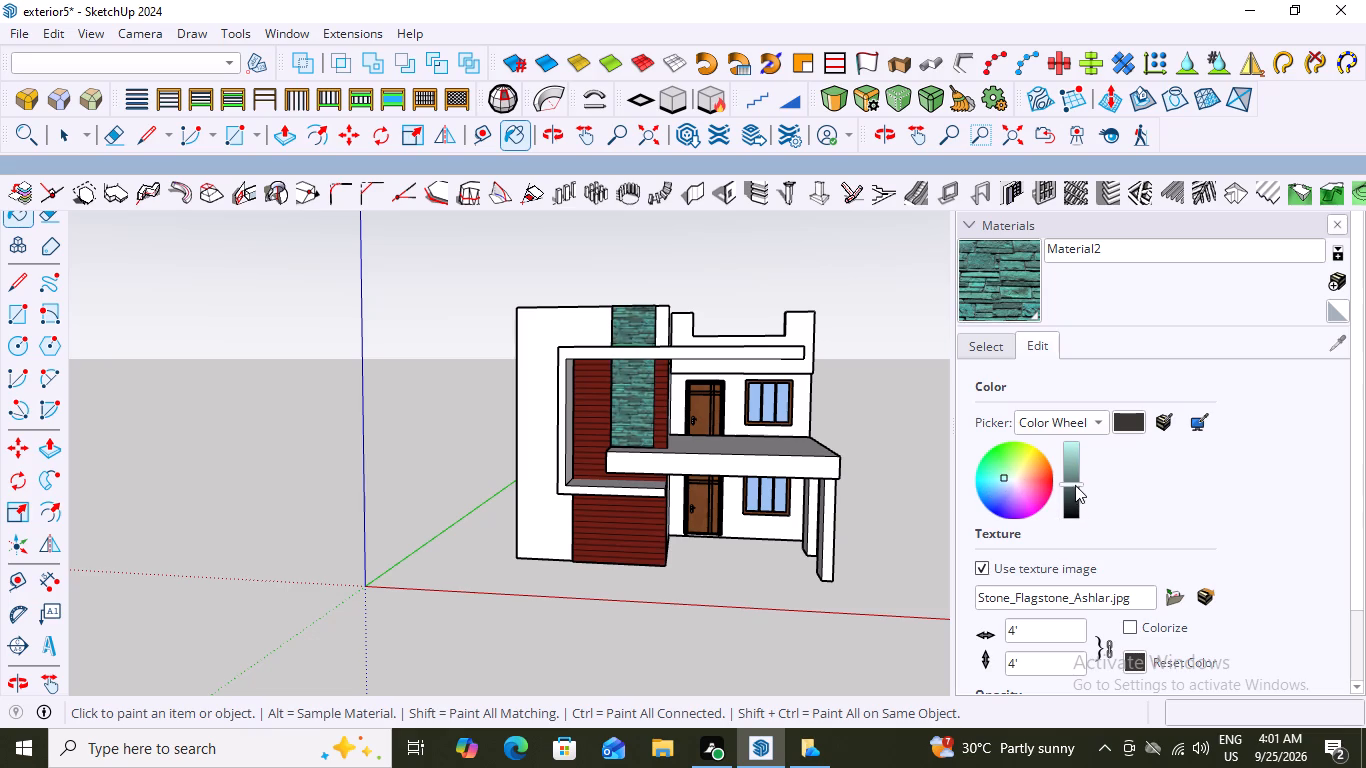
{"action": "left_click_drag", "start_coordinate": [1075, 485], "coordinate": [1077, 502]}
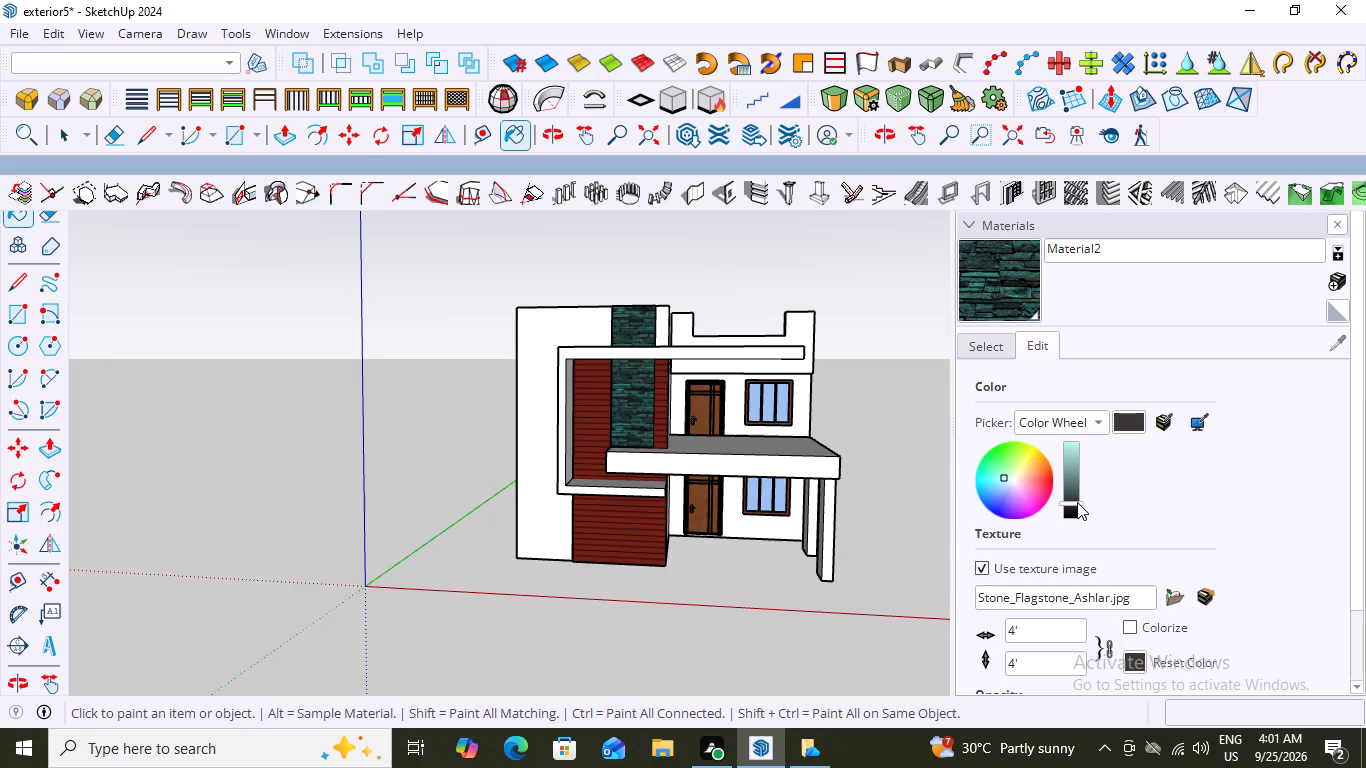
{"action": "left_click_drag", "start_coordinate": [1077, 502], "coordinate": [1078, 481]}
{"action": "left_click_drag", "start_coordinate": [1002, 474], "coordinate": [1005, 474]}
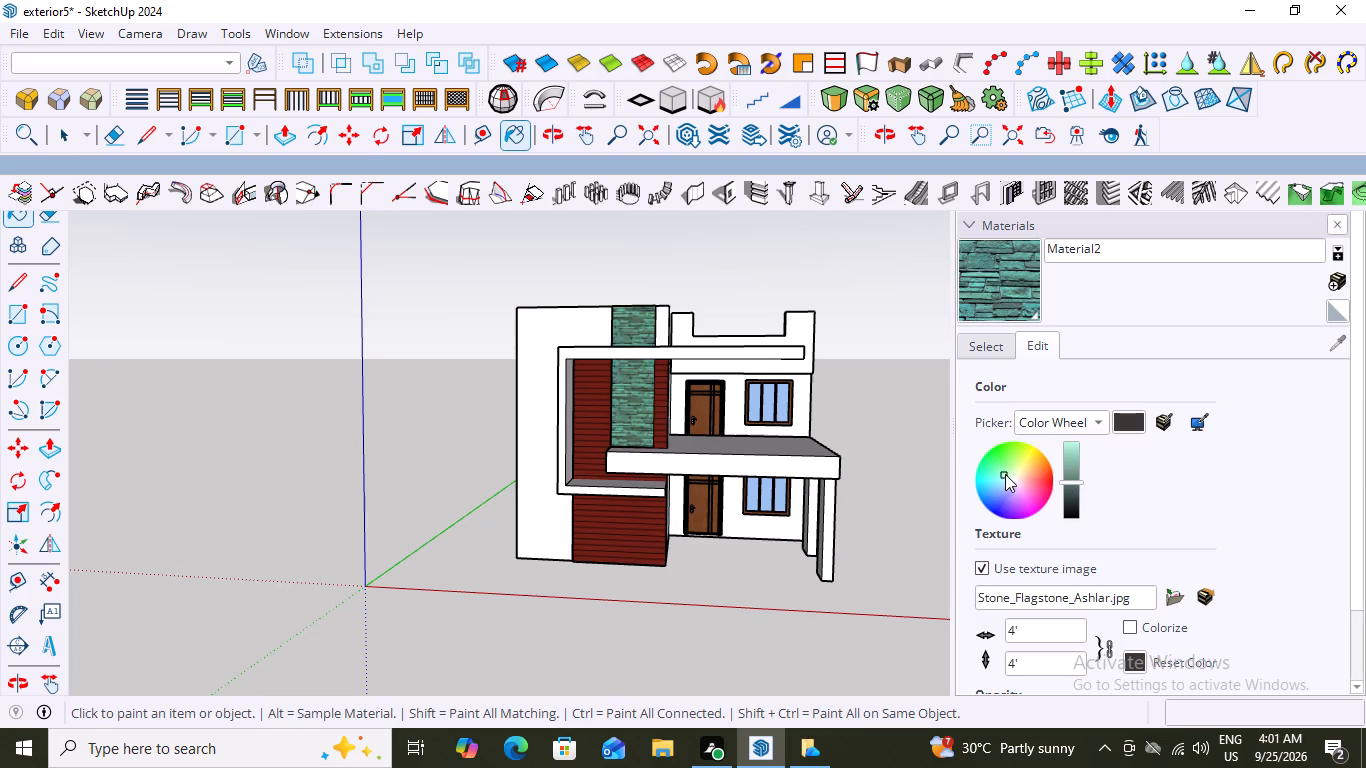
Tint Material2 blue on the color wheel and darken it to a deep navy shade.
{"action": "left_click_drag", "start_coordinate": [1005, 474], "coordinate": [1003, 486]}
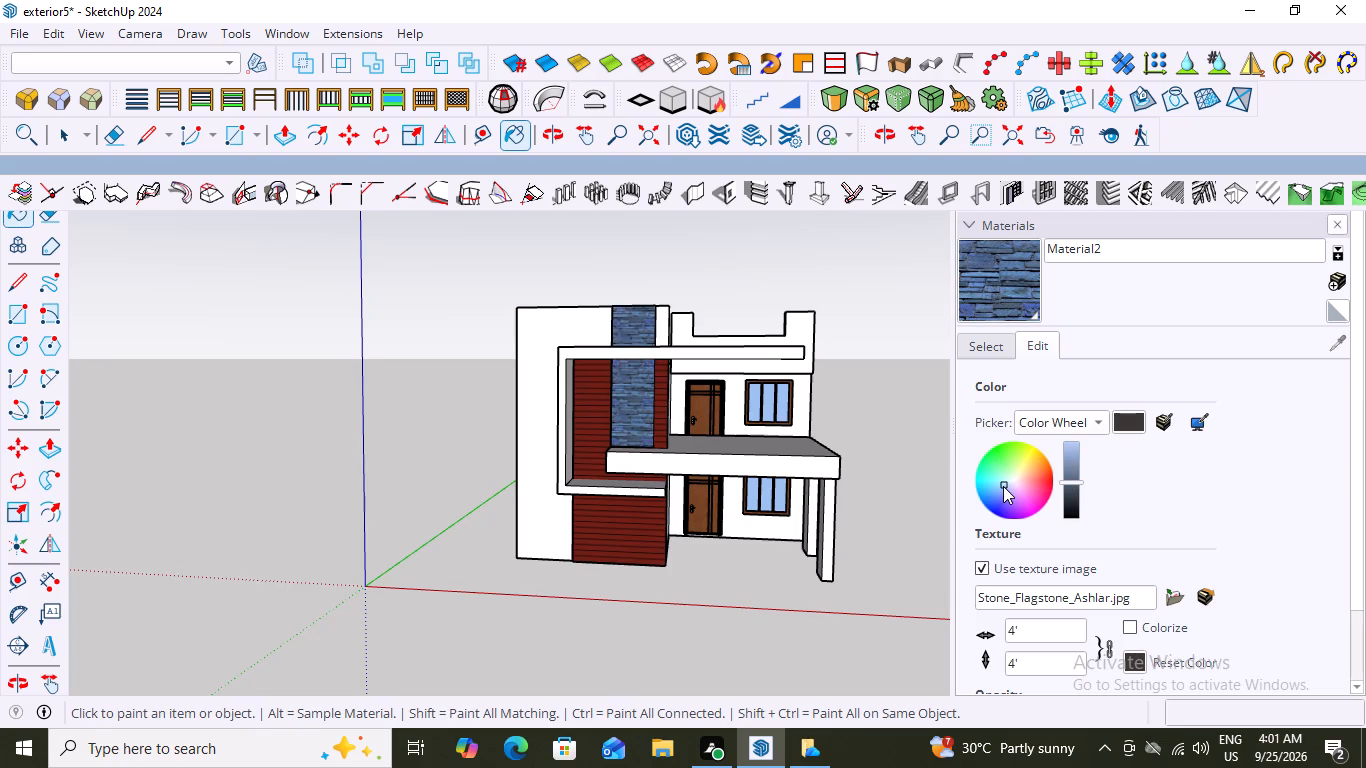
{"action": "left_click_drag", "start_coordinate": [1003, 486], "coordinate": [1000, 486]}
{"action": "left_click_drag", "start_coordinate": [1072, 482], "coordinate": [1074, 491]}
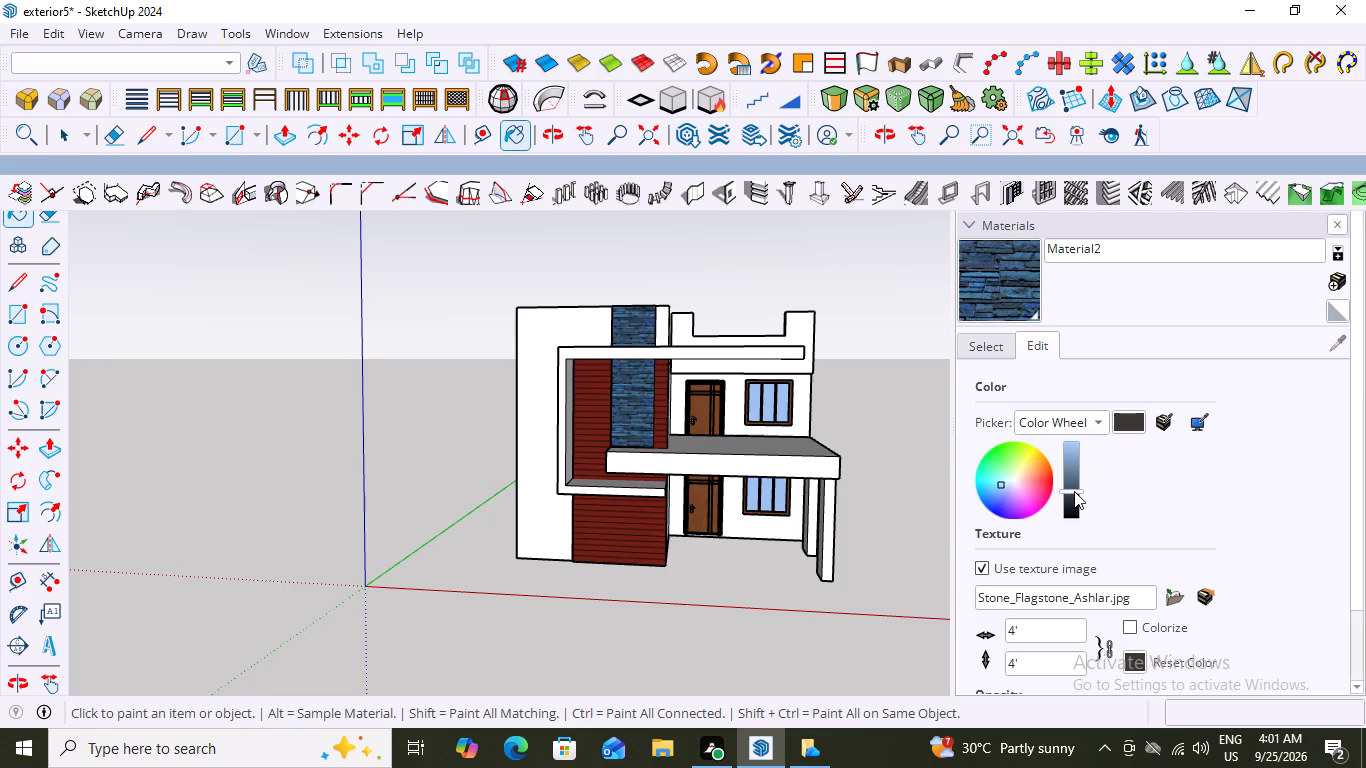
{"action": "left_click_drag", "start_coordinate": [1074, 491], "coordinate": [1074, 510]}
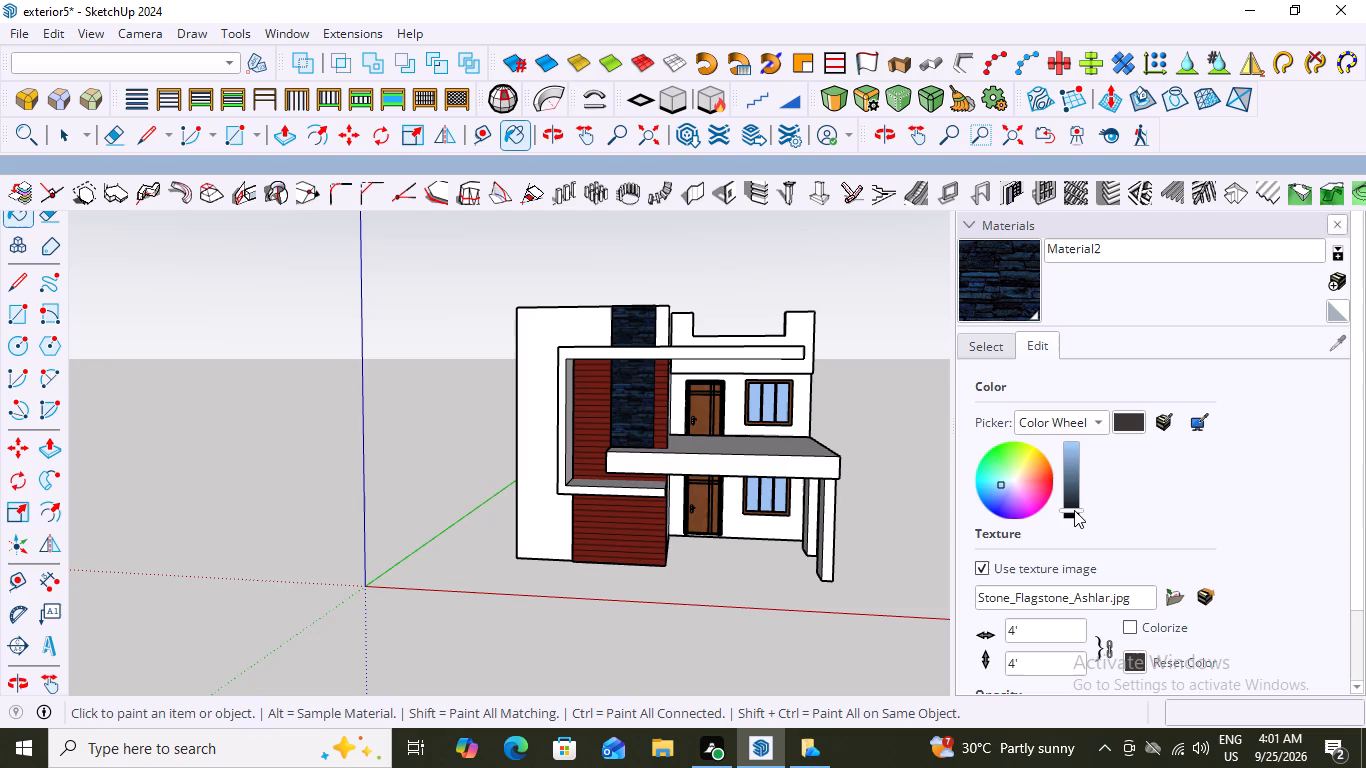
{"action": "left_click_drag", "start_coordinate": [1074, 510], "coordinate": [1074, 501]}
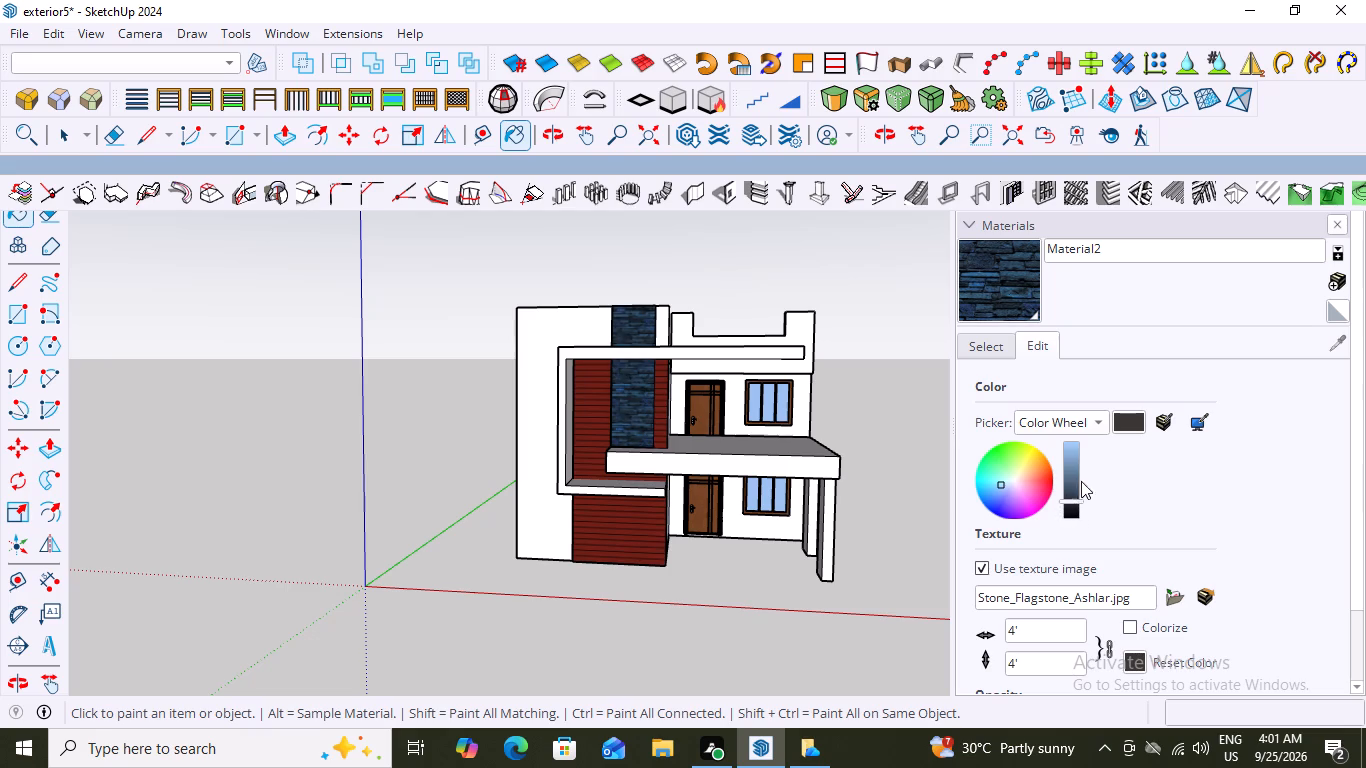
Review Material2's texture and opacity settings, and return to the model's material swatches.
{"action": "scroll", "coordinate": [1083, 459], "scroll_direction": "down", "scroll_amount": 2}
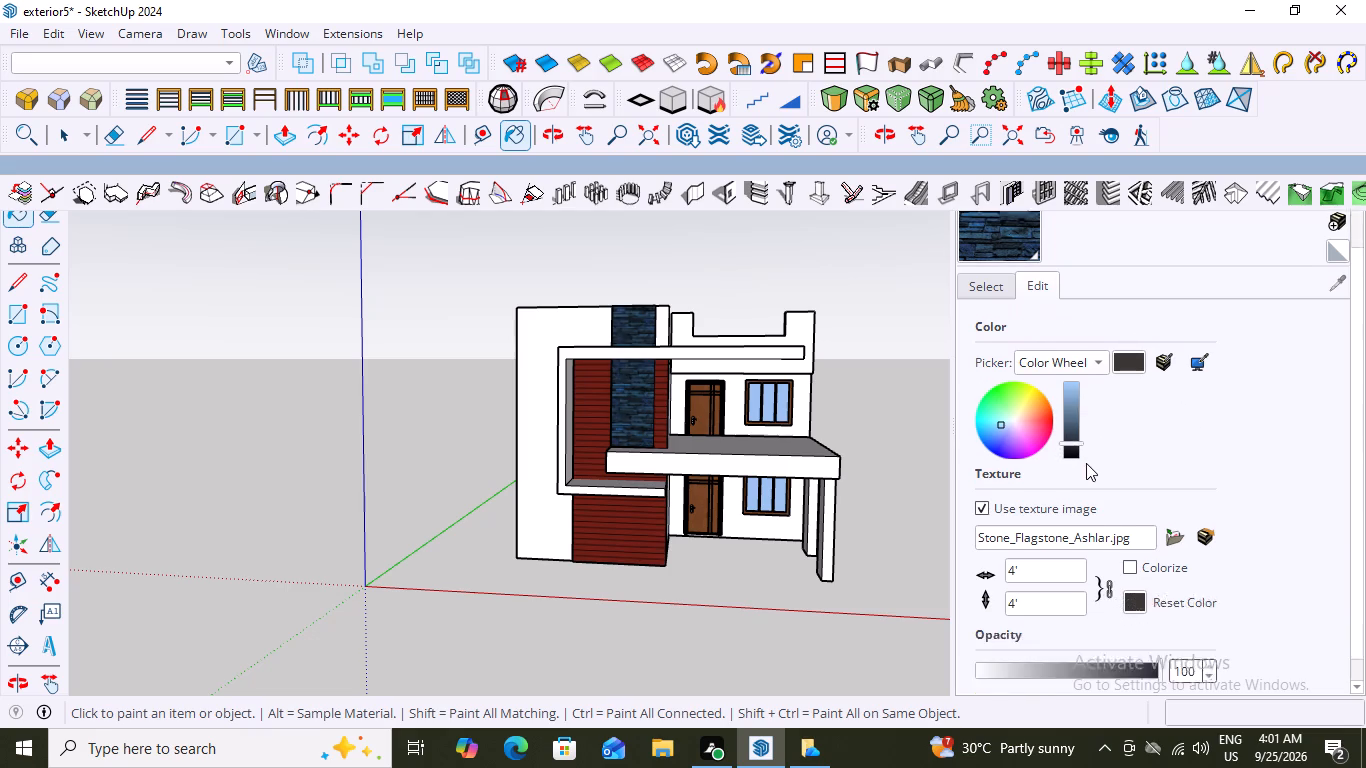
{"action": "scroll", "coordinate": [1086, 463], "scroll_direction": "down", "scroll_amount": 1}
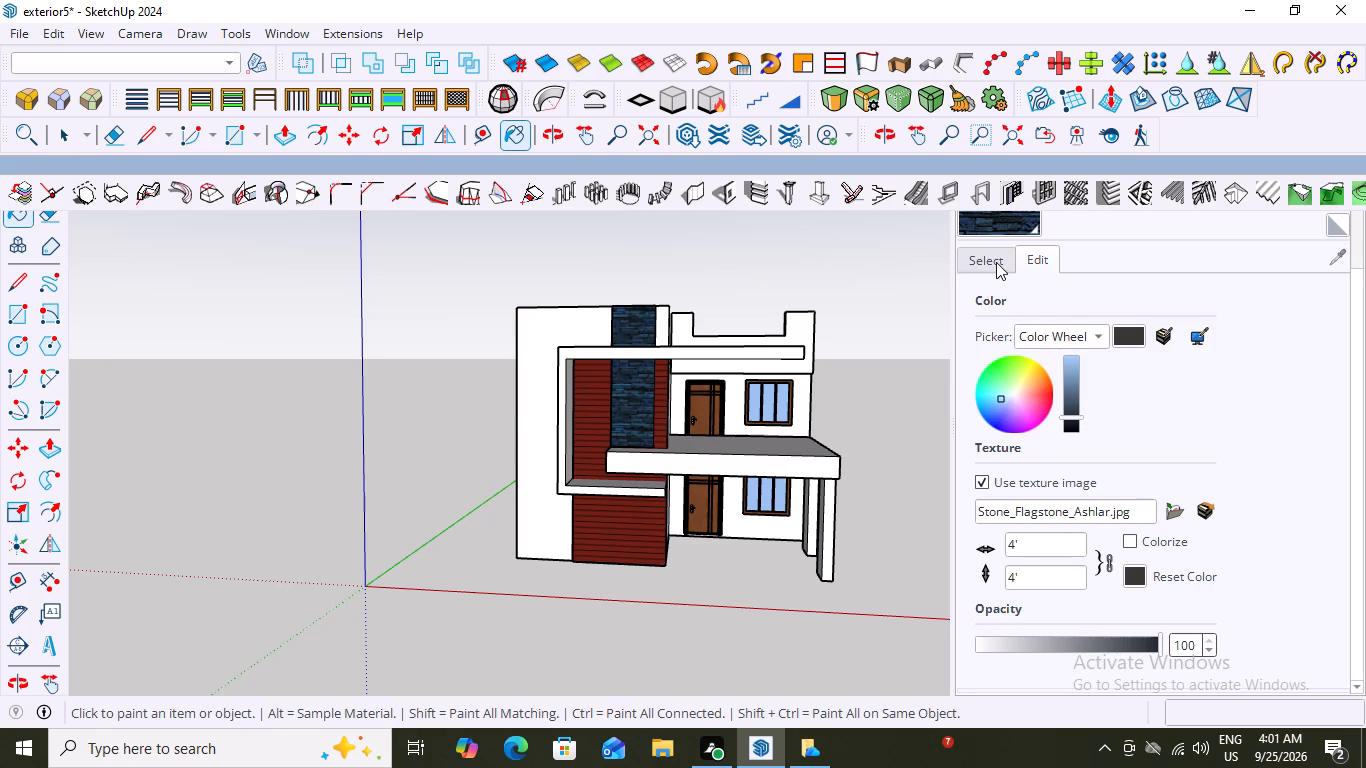
{"action": "scroll", "coordinate": [1211, 415], "scroll_direction": "down", "scroll_amount": 3}
{"action": "scroll", "coordinate": [1137, 607], "scroll_direction": "down", "scroll_amount": 3}
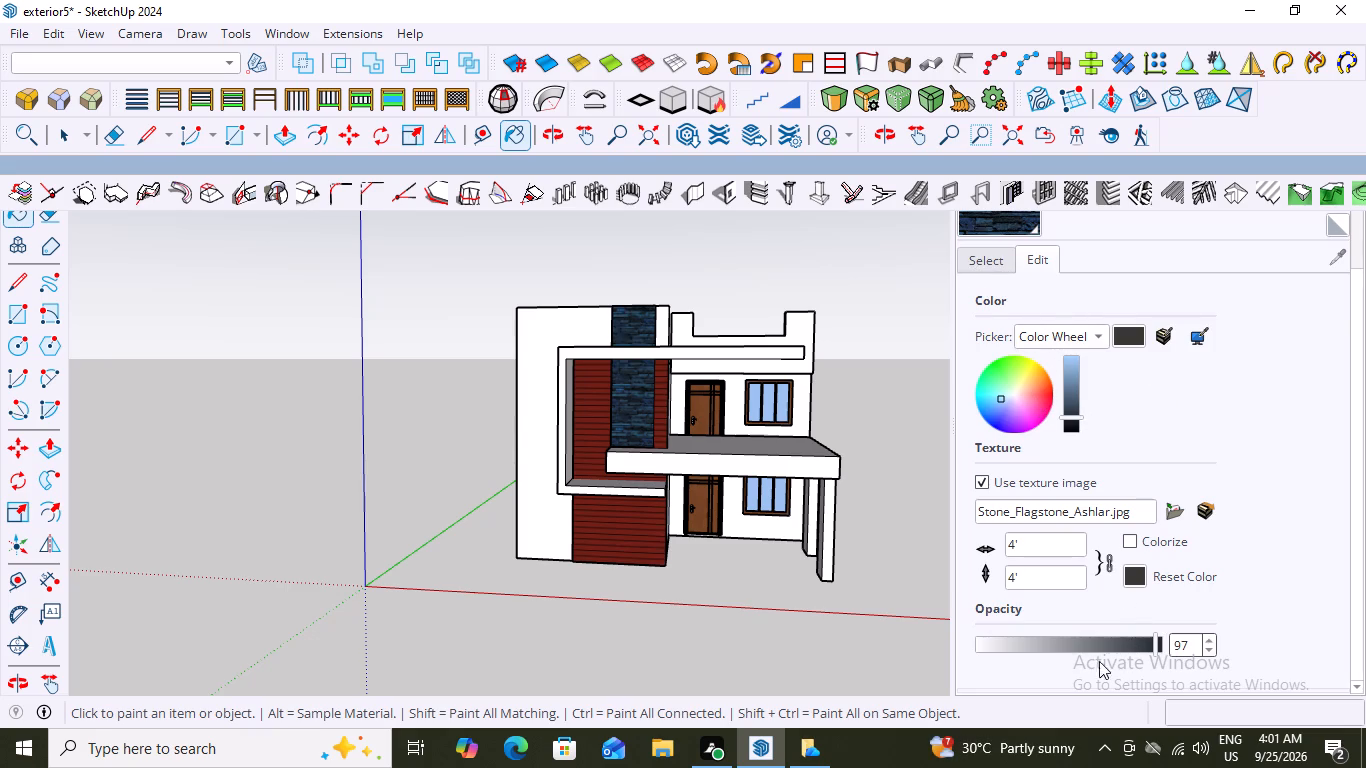
{"action": "scroll", "coordinate": [1066, 654], "scroll_direction": "up", "scroll_amount": 7}
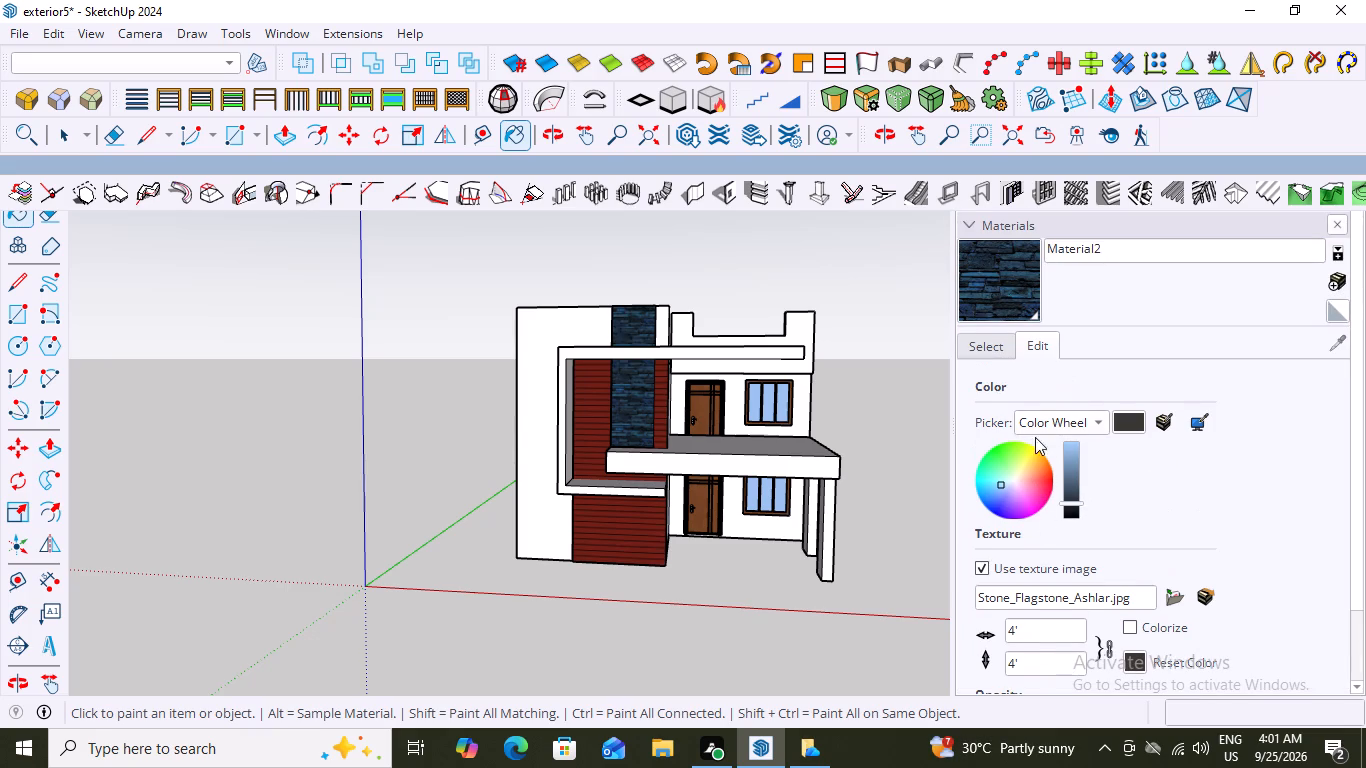
{"action": "double_click", "coordinate": [1022, 345]}
{"action": "left_click", "coordinate": [992, 339]}
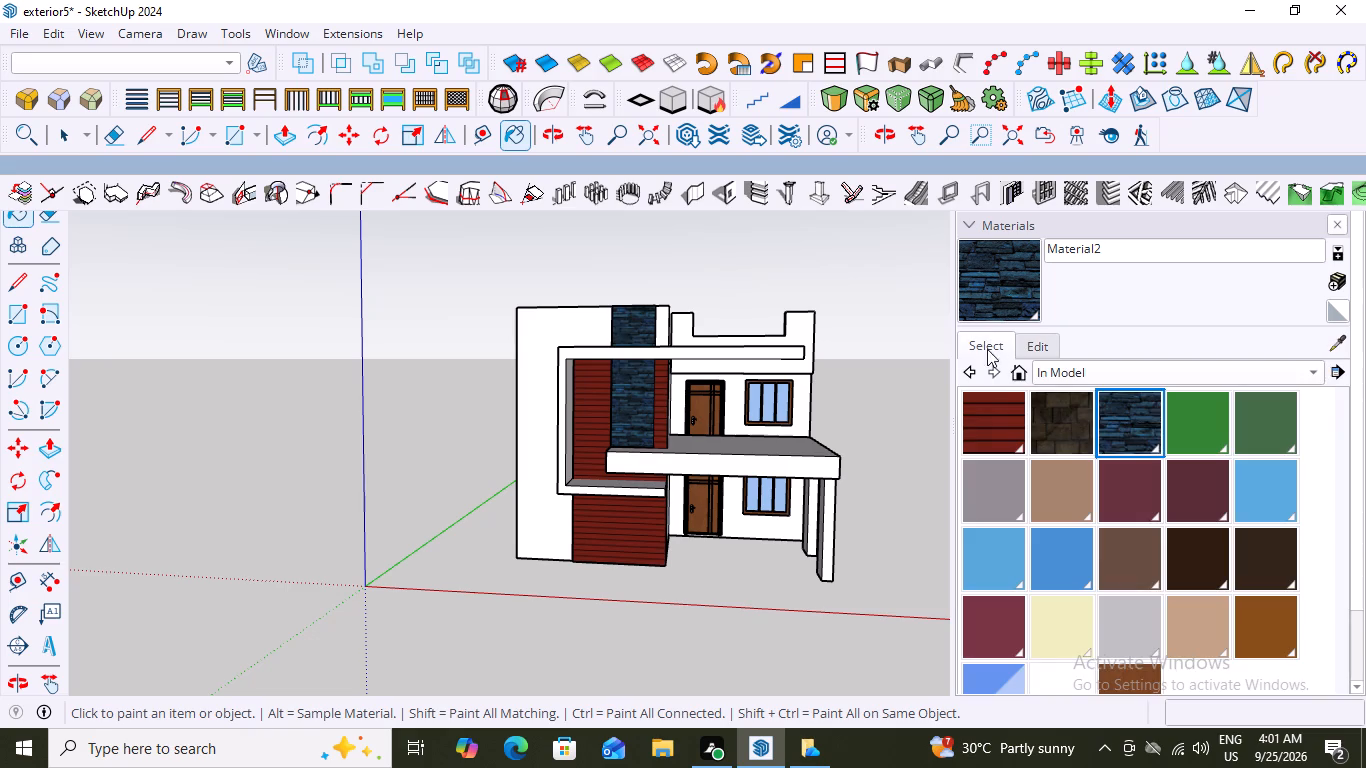
Inspect the dark blue stone strip on the facade from the front and from the side.
{"action": "left_click", "coordinate": [1136, 428]}
{"action": "scroll", "coordinate": [633, 423], "scroll_direction": "up", "scroll_amount": 12}
{"action": "scroll", "coordinate": [642, 410], "scroll_direction": "down", "scroll_amount": 8}
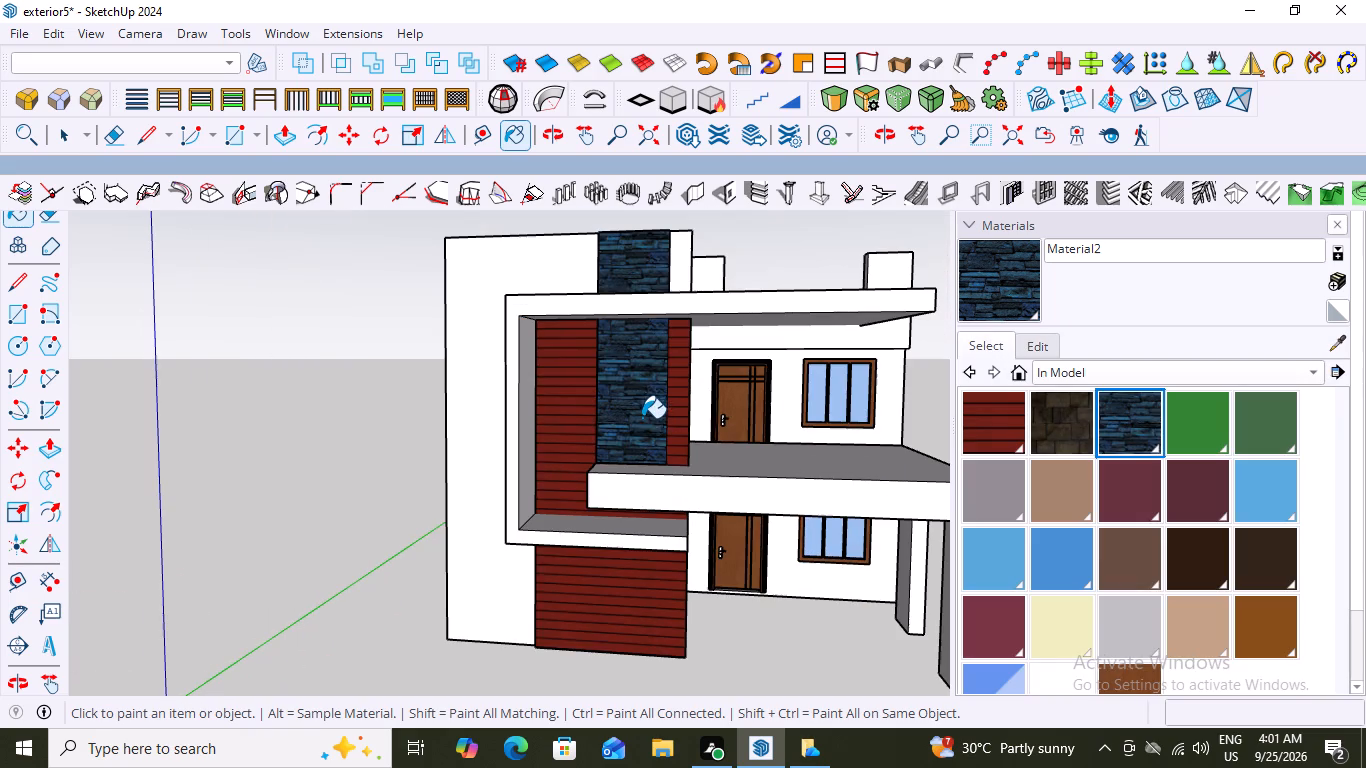
{"action": "key", "text": "space"}
{"action": "left_click", "coordinate": [792, 234]}
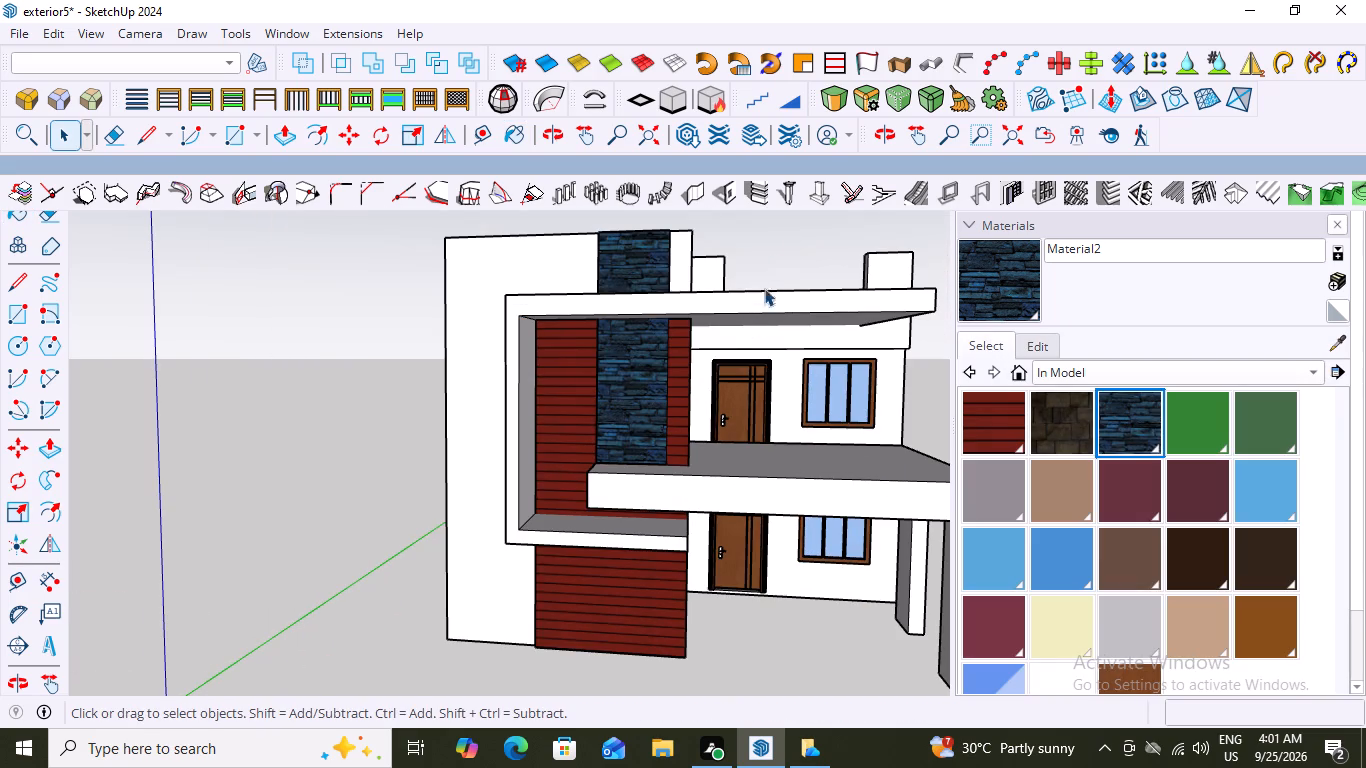
{"action": "left_click", "coordinate": [772, 251]}
{"action": "middle_click_drag", "start_coordinate": [708, 432], "coordinate": [903, 459]}
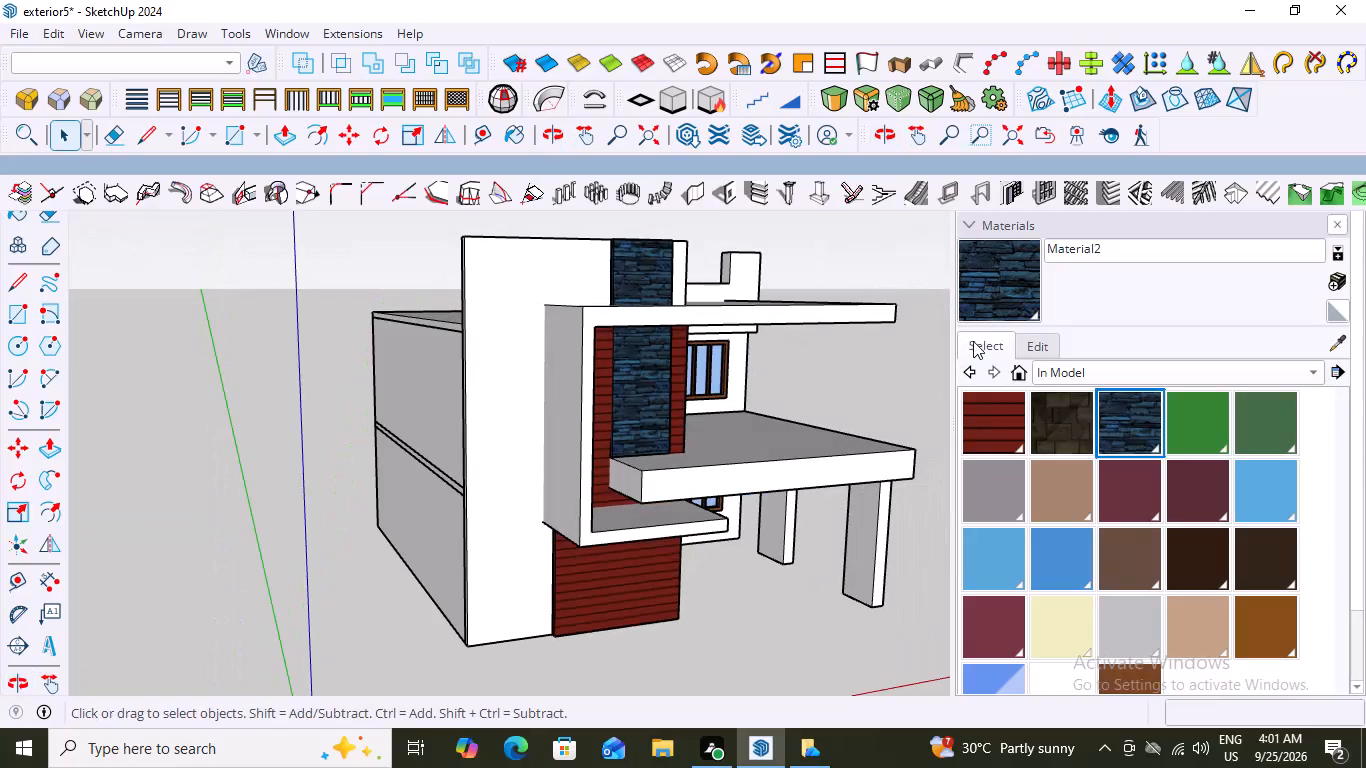
Show the Brick, Cladding and Siding material collection.
{"action": "left_click", "coordinate": [977, 341]}
{"action": "left_click", "coordinate": [988, 348]}
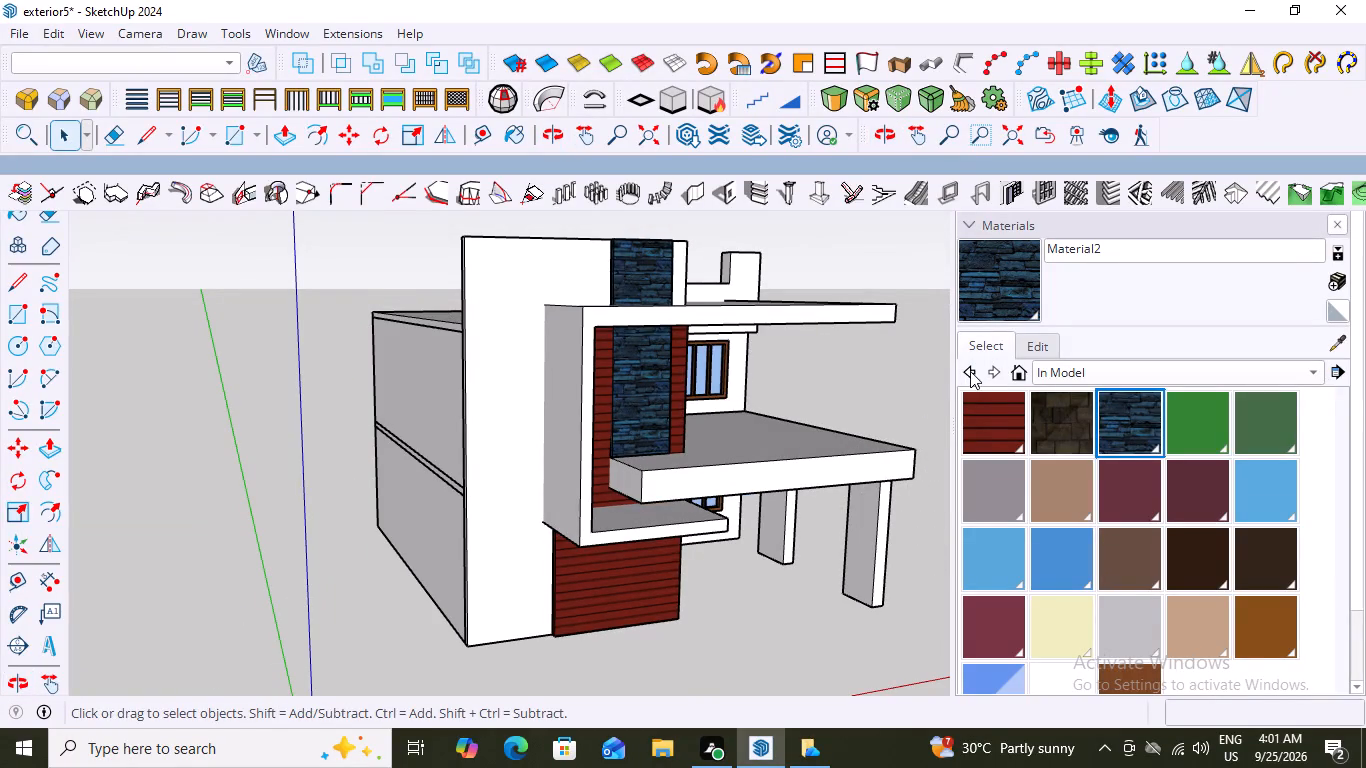
{"action": "left_click", "coordinate": [970, 371]}
Examine the blue stone strip beside the red siding, both up close and with the full front elevation in view.
{"action": "scroll", "coordinate": [734, 462], "scroll_direction": "down", "scroll_amount": 5}
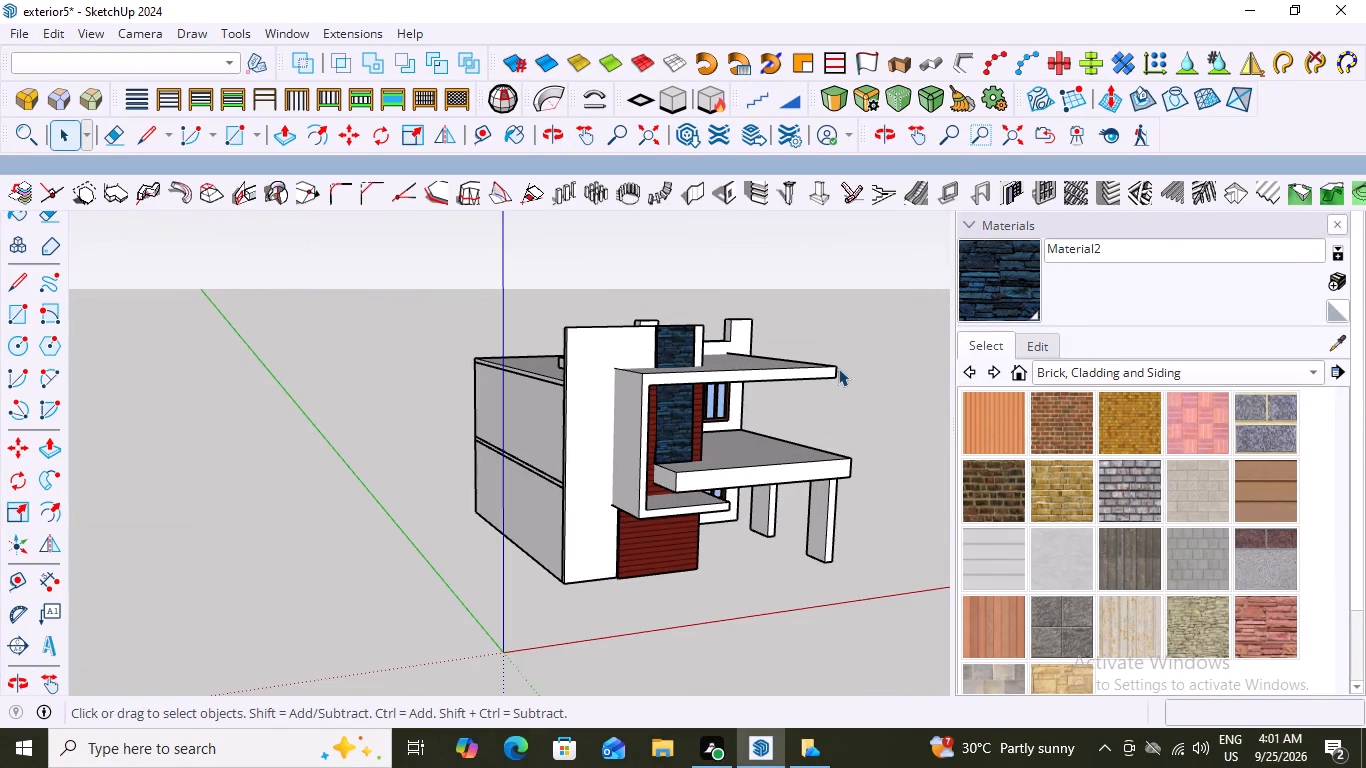
{"action": "left_click", "coordinate": [822, 303]}
{"action": "key", "text": "space"}
{"action": "middle_click_drag", "start_coordinate": [801, 351], "coordinate": [673, 337]}
{"action": "scroll", "coordinate": [656, 418], "scroll_direction": "up", "scroll_amount": 2}
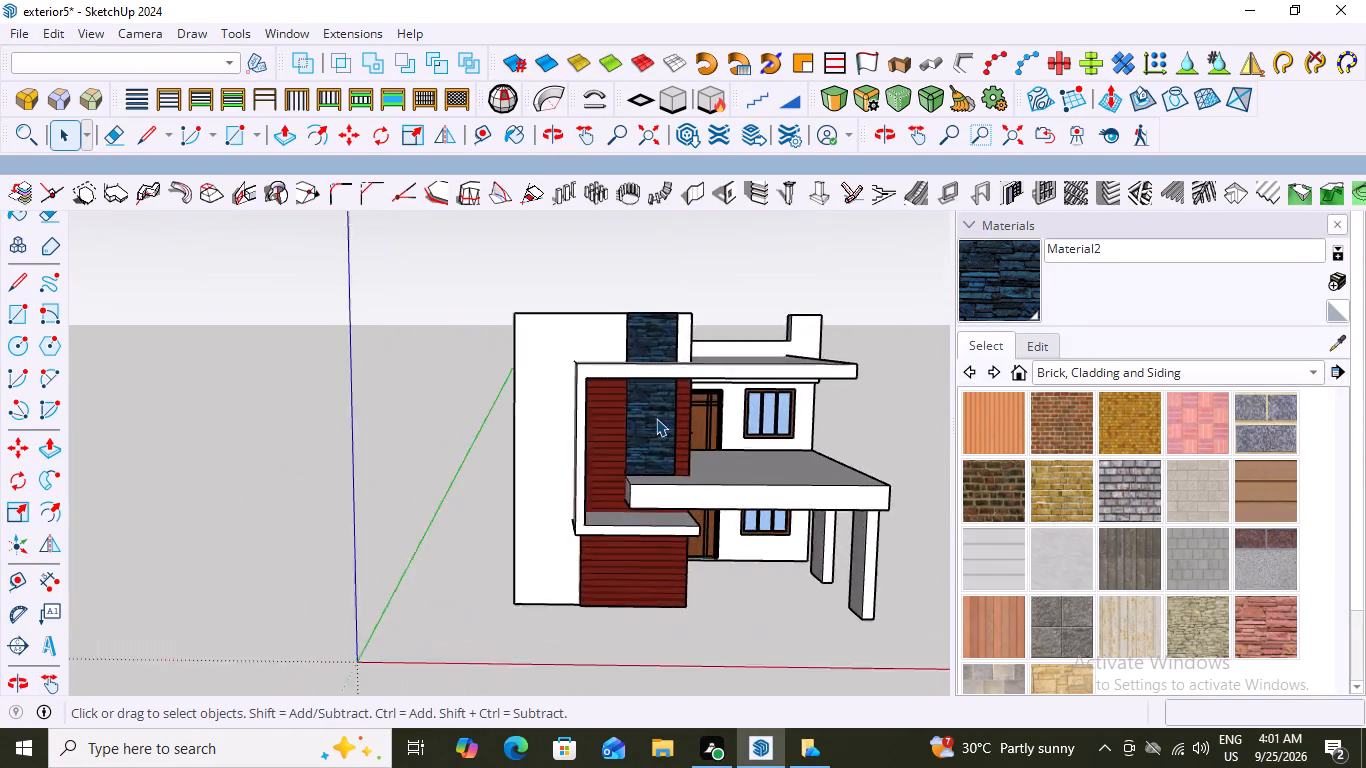
{"action": "scroll", "coordinate": [656, 418], "scroll_direction": "up", "scroll_amount": 15}
{"action": "scroll", "coordinate": [641, 423], "scroll_direction": "down", "scroll_amount": 5}
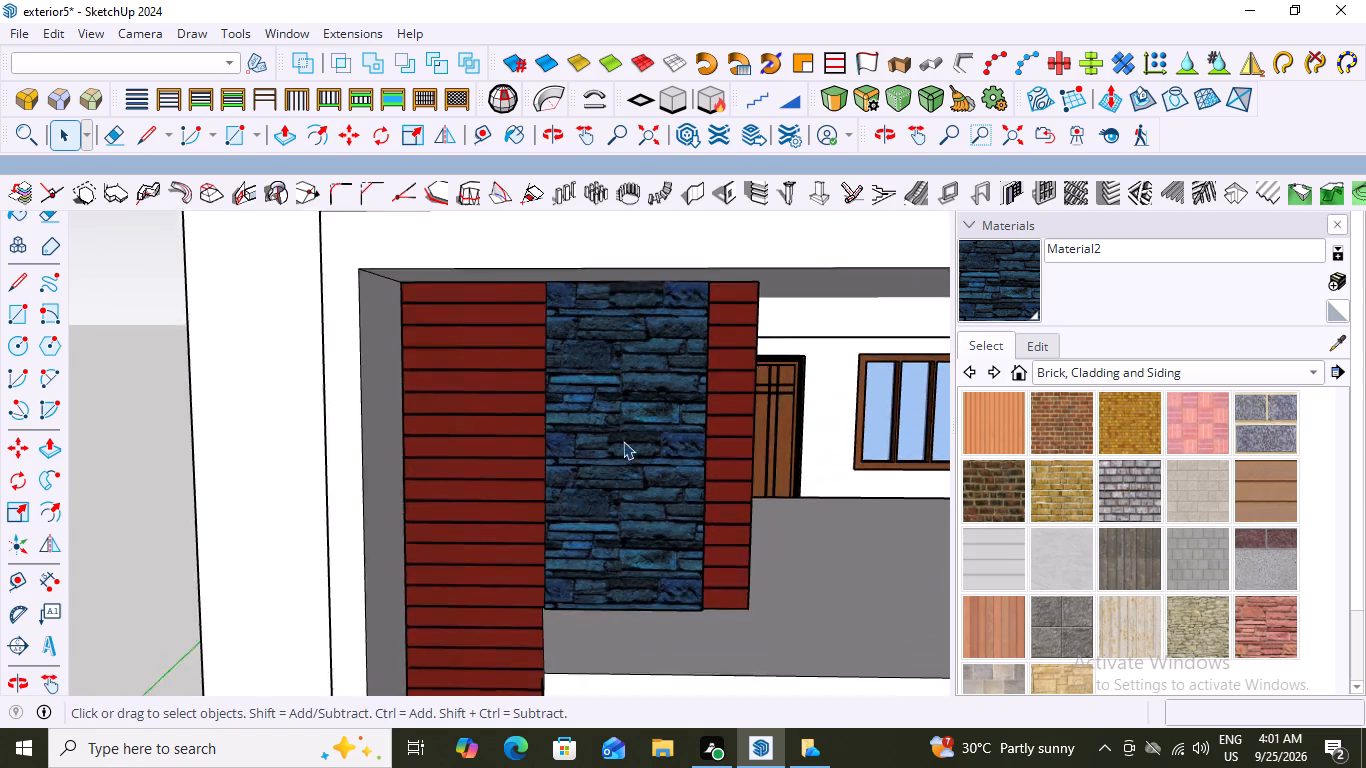
{"action": "scroll", "coordinate": [623, 441], "scroll_direction": "down", "scroll_amount": 10}
{"action": "key", "text": "Escape"}
{"action": "left_click", "coordinate": [723, 259]}
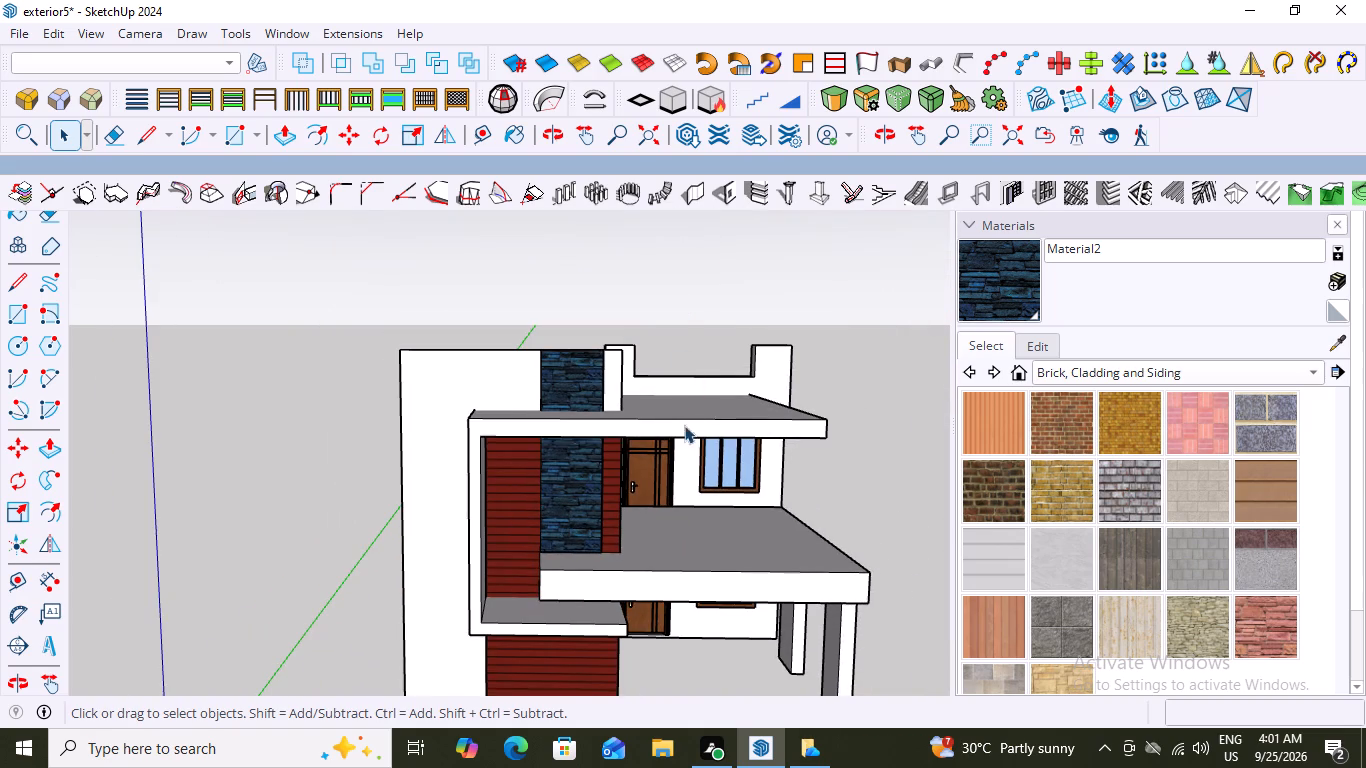
Examine the blue stone strip against the red siding, up close, from several angles and with the full front elevation in view.
{"action": "middle_click_drag", "start_coordinate": [684, 425], "coordinate": [629, 367]}
{"action": "scroll", "coordinate": [521, 488], "scroll_direction": "up", "scroll_amount": 4}
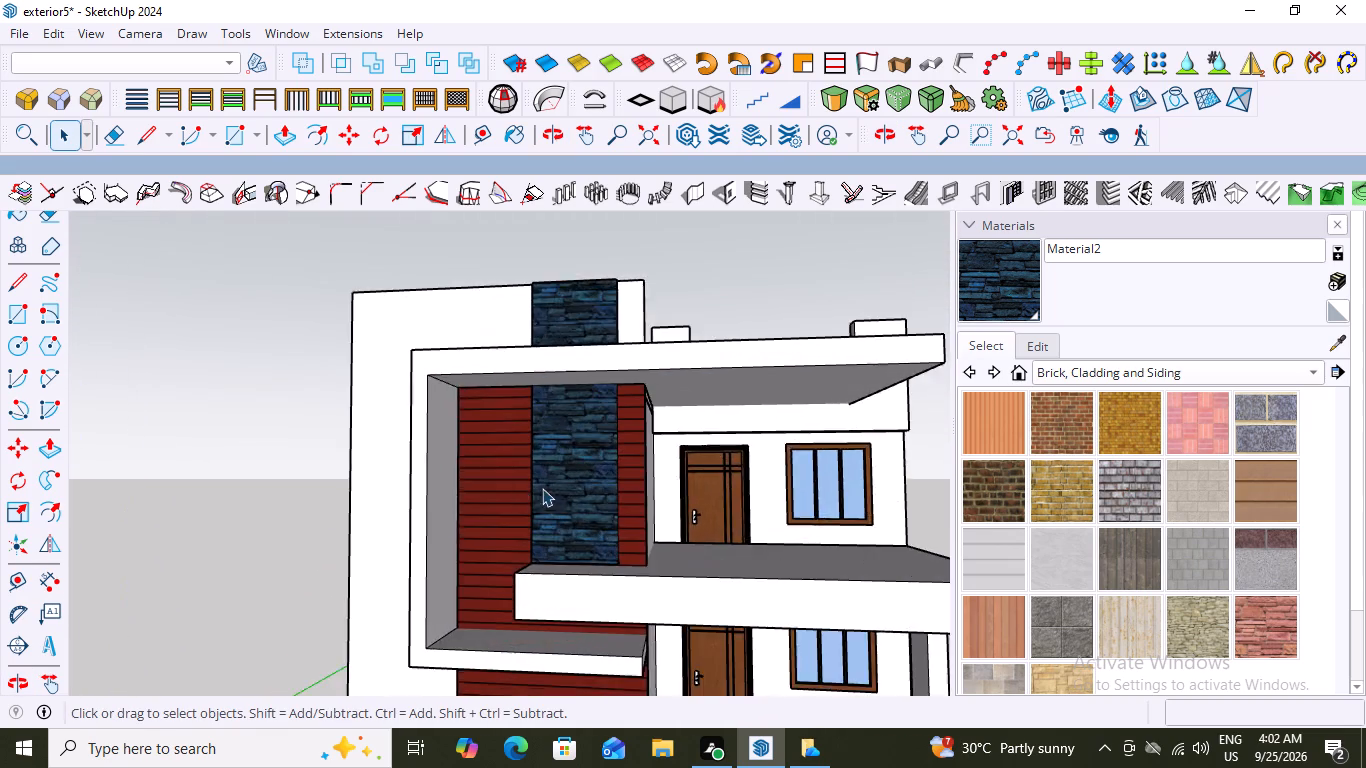
{"action": "scroll", "coordinate": [542, 488], "scroll_direction": "up", "scroll_amount": 7}
{"action": "scroll", "coordinate": [639, 451], "scroll_direction": "down", "scroll_amount": 15}
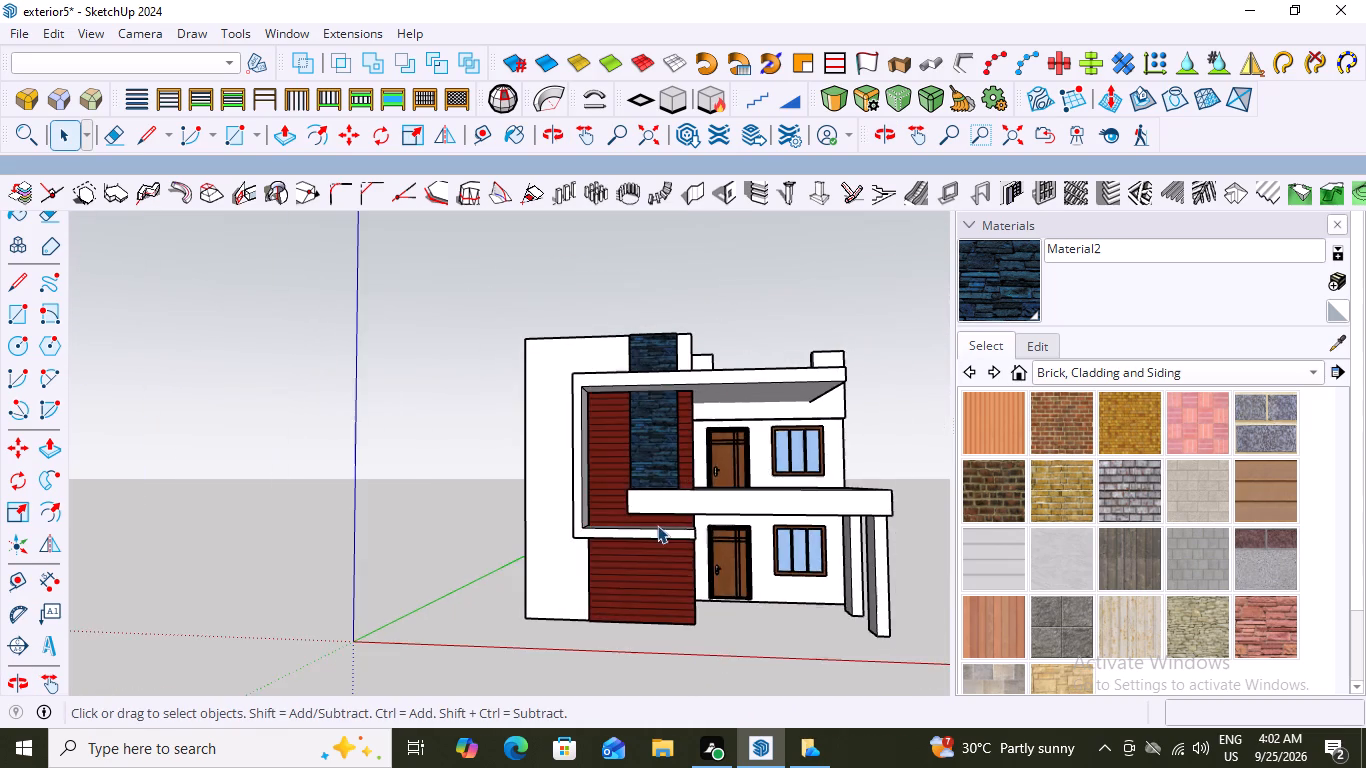
{"action": "middle_click_drag", "start_coordinate": [657, 531], "coordinate": [780, 577]}
{"action": "scroll", "coordinate": [714, 506], "scroll_direction": "up", "scroll_amount": 16}
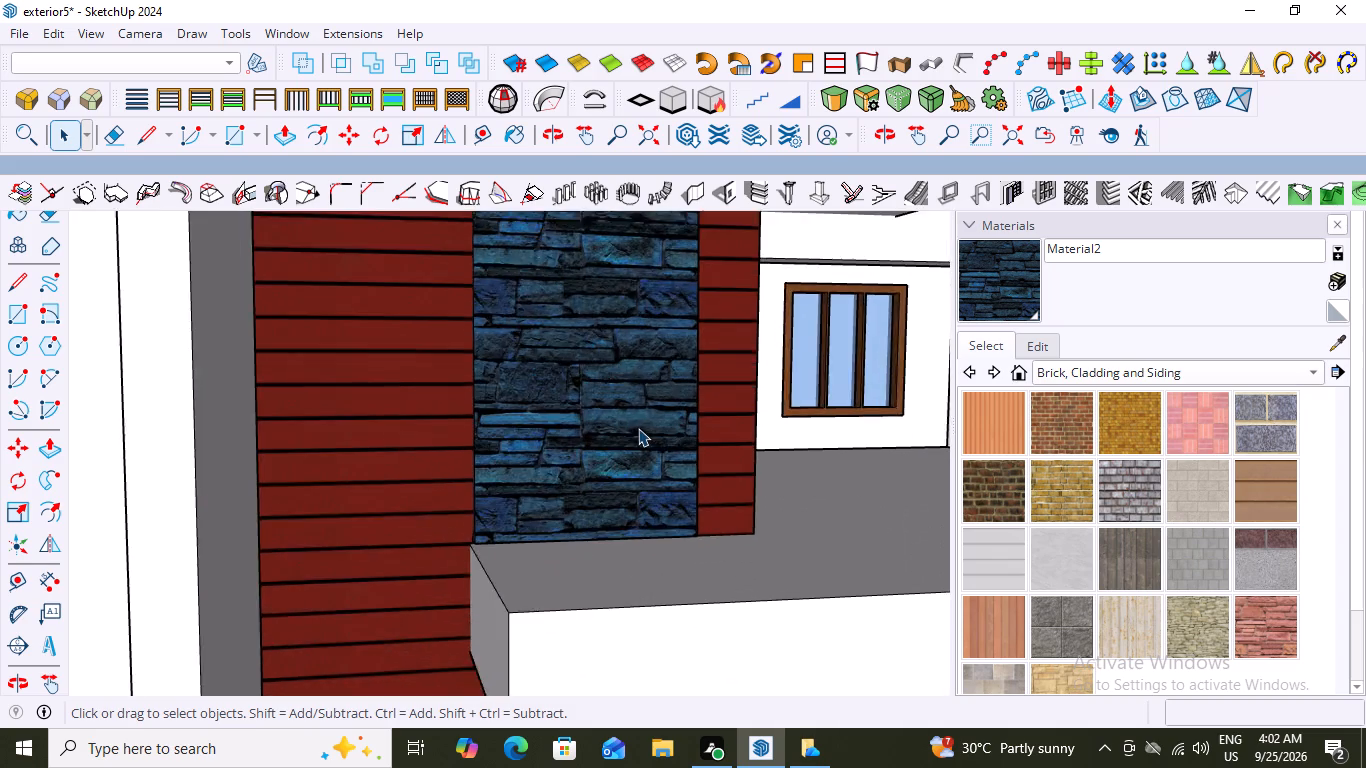
{"action": "scroll", "coordinate": [638, 428], "scroll_direction": "up", "scroll_amount": 5}
{"action": "scroll", "coordinate": [625, 427], "scroll_direction": "down", "scroll_amount": 9}
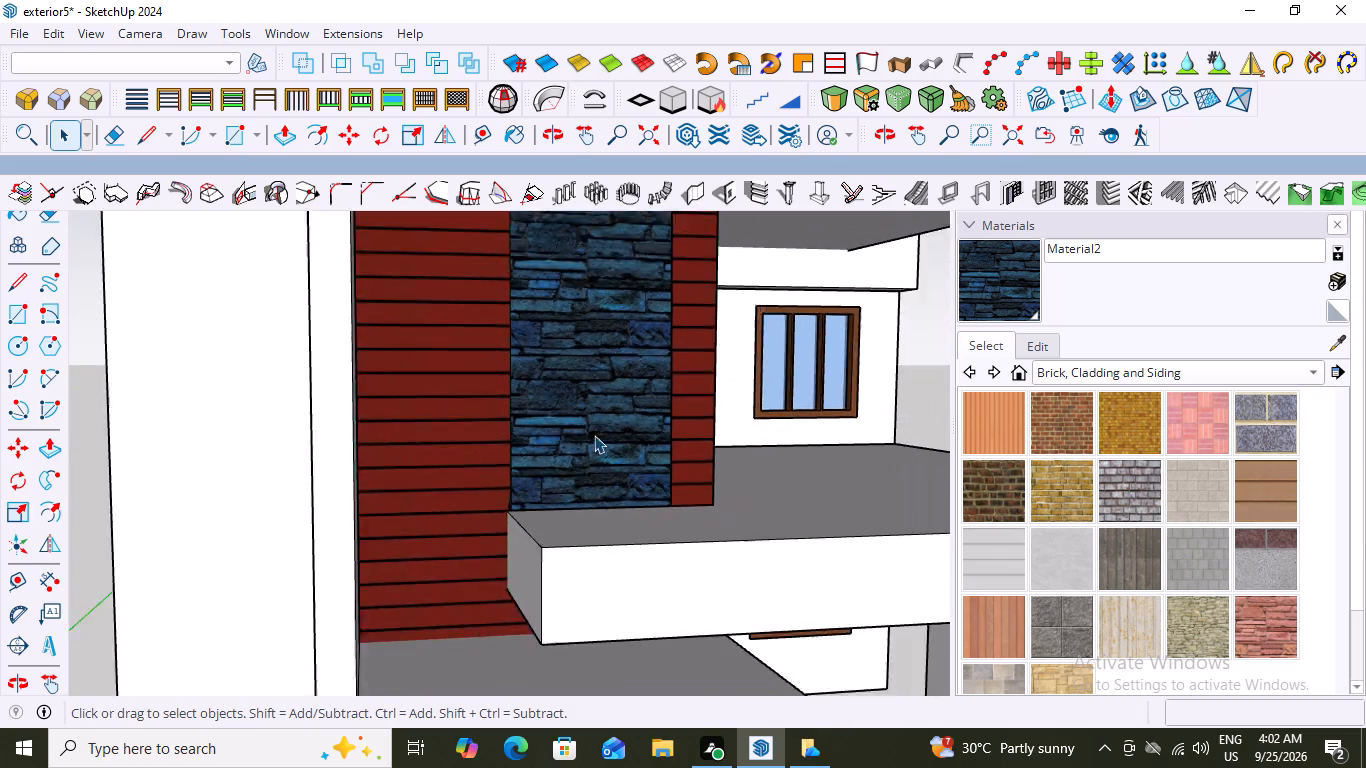
{"action": "scroll", "coordinate": [594, 435], "scroll_direction": "down", "scroll_amount": 7}
{"action": "middle_click_drag", "start_coordinate": [582, 458], "coordinate": [390, 469]}
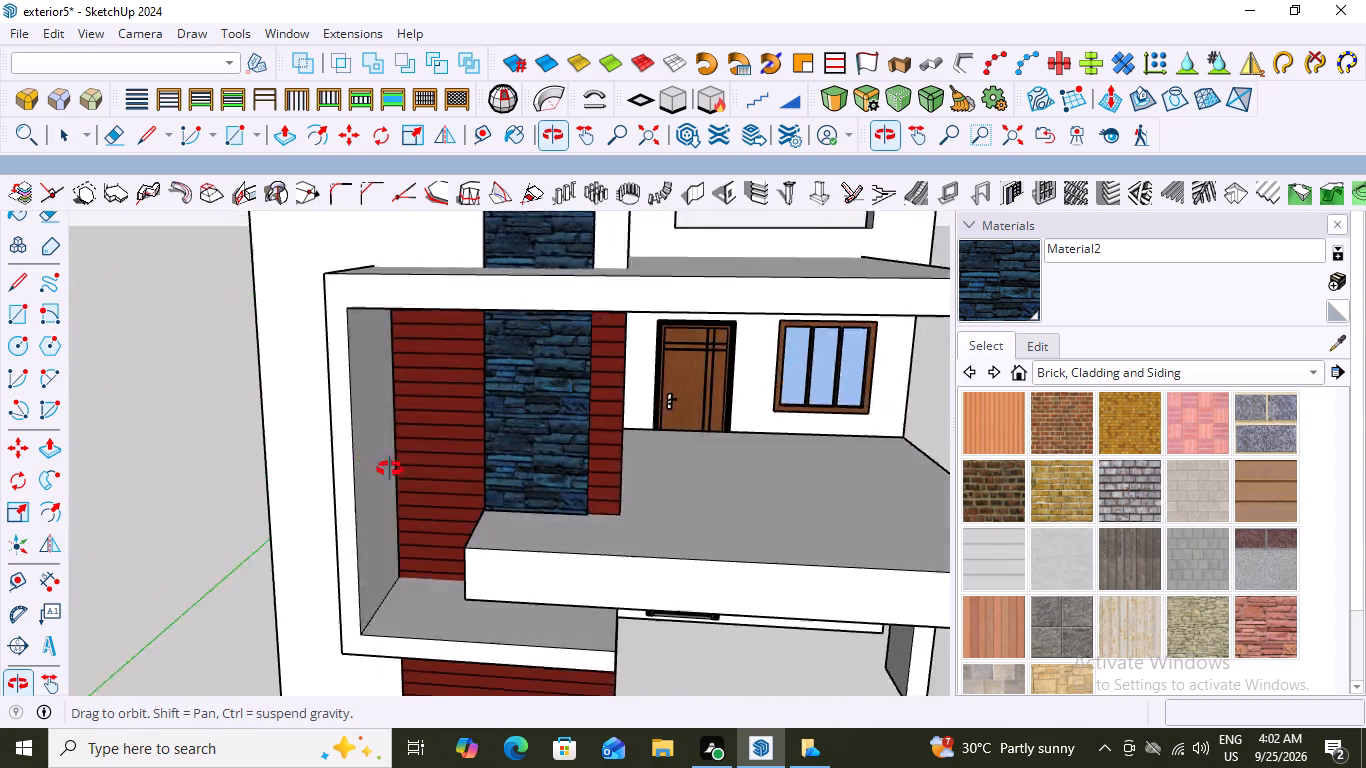
{"action": "middle_click_drag", "start_coordinate": [390, 469], "coordinate": [564, 448]}
{"action": "scroll", "coordinate": [564, 448], "scroll_direction": "down", "scroll_amount": 8}
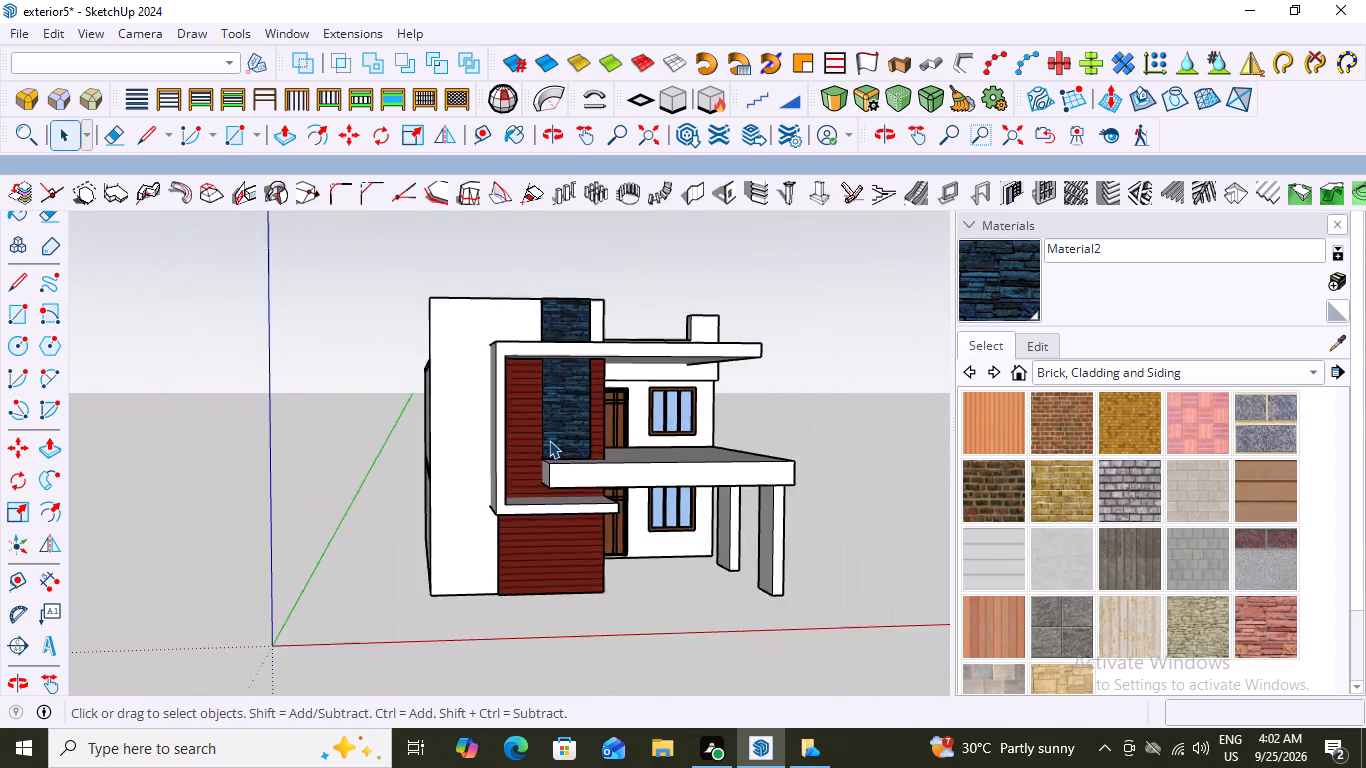
{"action": "scroll", "coordinate": [549, 440], "scroll_direction": "down", "scroll_amount": 1}
{"action": "middle_click_drag", "start_coordinate": [567, 433], "coordinate": [529, 435]}
{"action": "scroll", "coordinate": [531, 454], "scroll_direction": "up", "scroll_amount": 3}
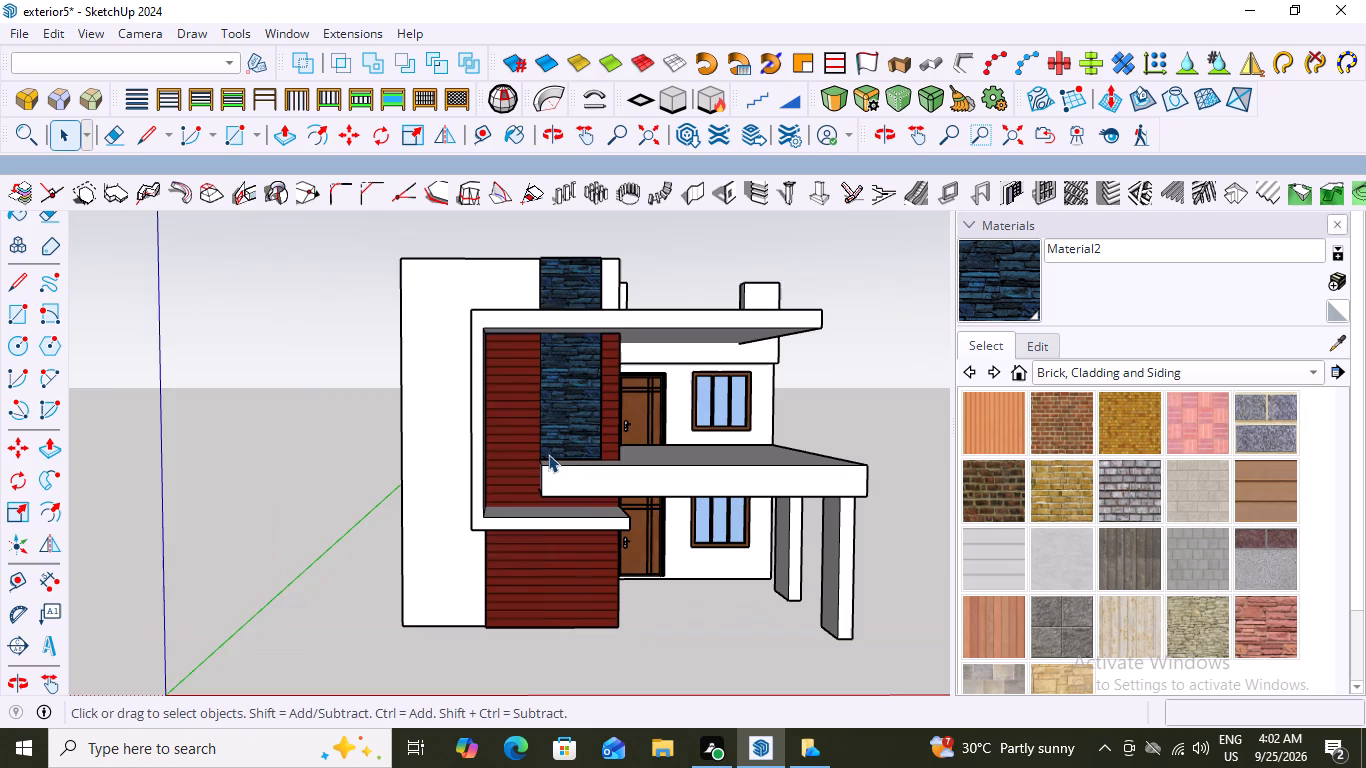
{"action": "scroll", "coordinate": [602, 478], "scroll_direction": "up", "scroll_amount": 16}
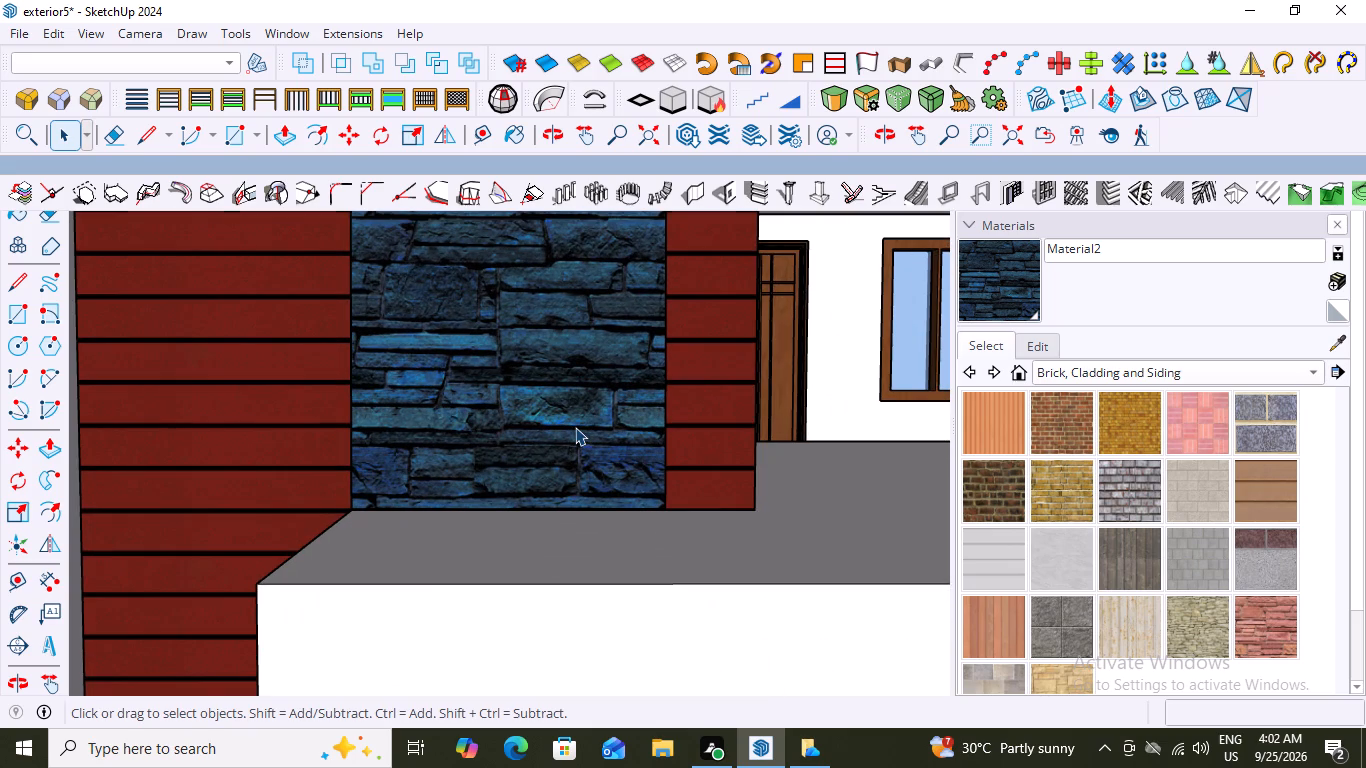
{"action": "scroll", "coordinate": [575, 427], "scroll_direction": "down", "scroll_amount": 18}
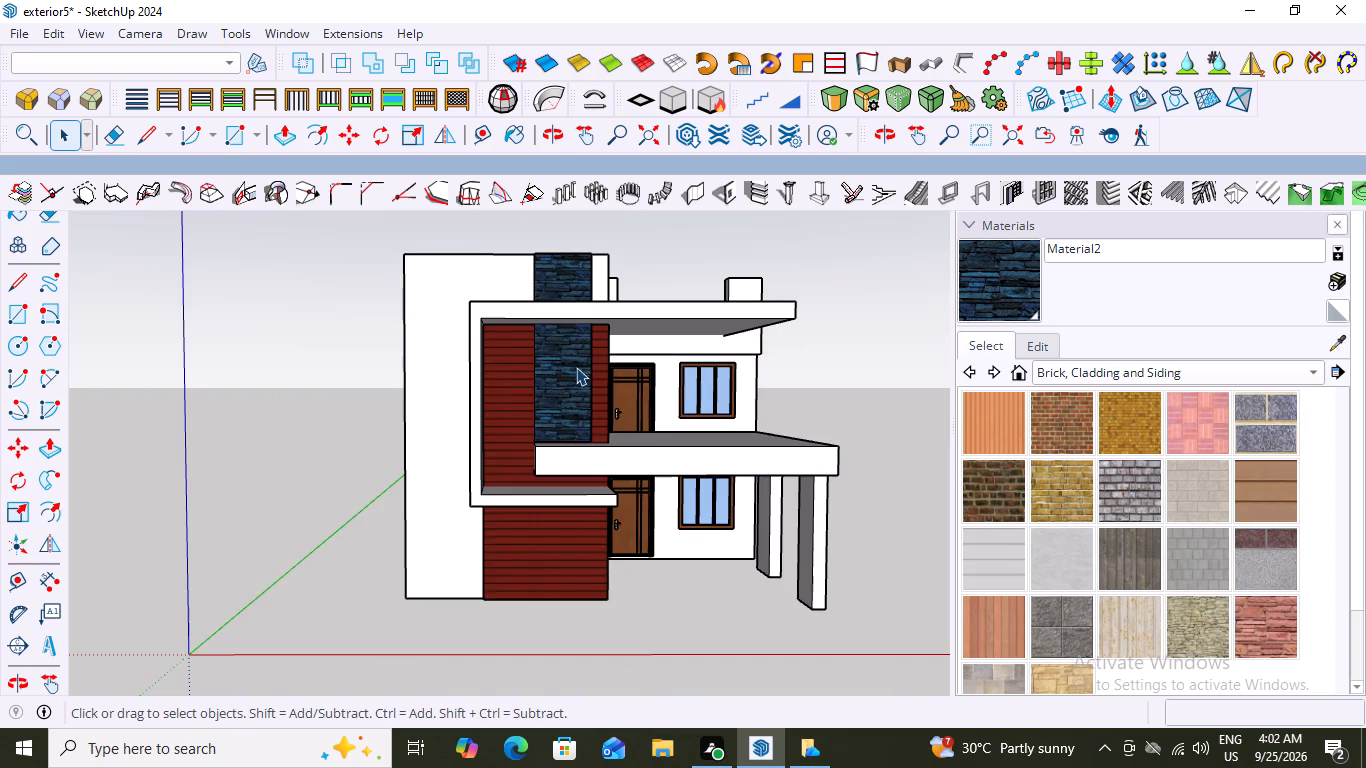
{"action": "scroll", "coordinate": [566, 303], "scroll_direction": "up", "scroll_amount": 11}
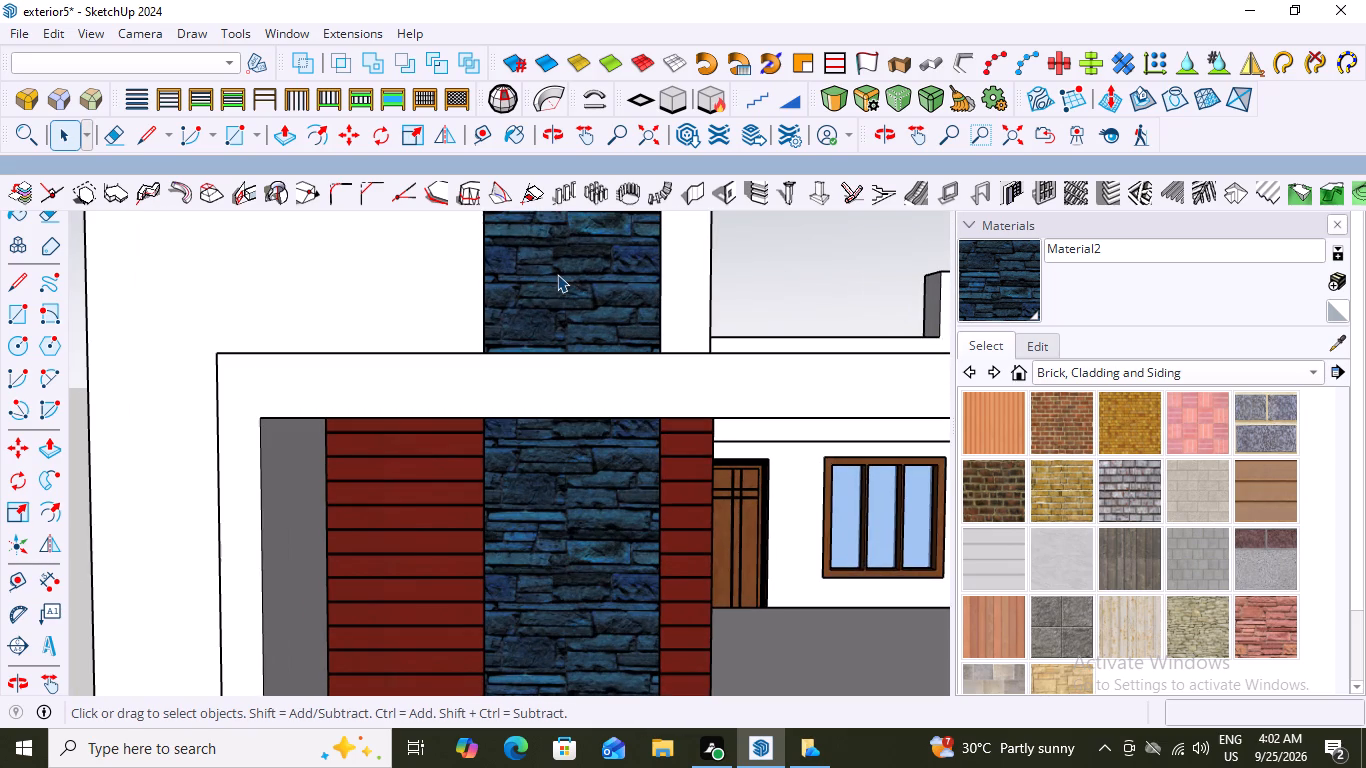
{"action": "scroll", "coordinate": [557, 274], "scroll_direction": "down", "scroll_amount": 7}
Slightly raise the colour brightness of Material2, the blue stone, and return to the Brick, Cladding and Siding swatches.
{"action": "left_click", "coordinate": [1015, 270]}
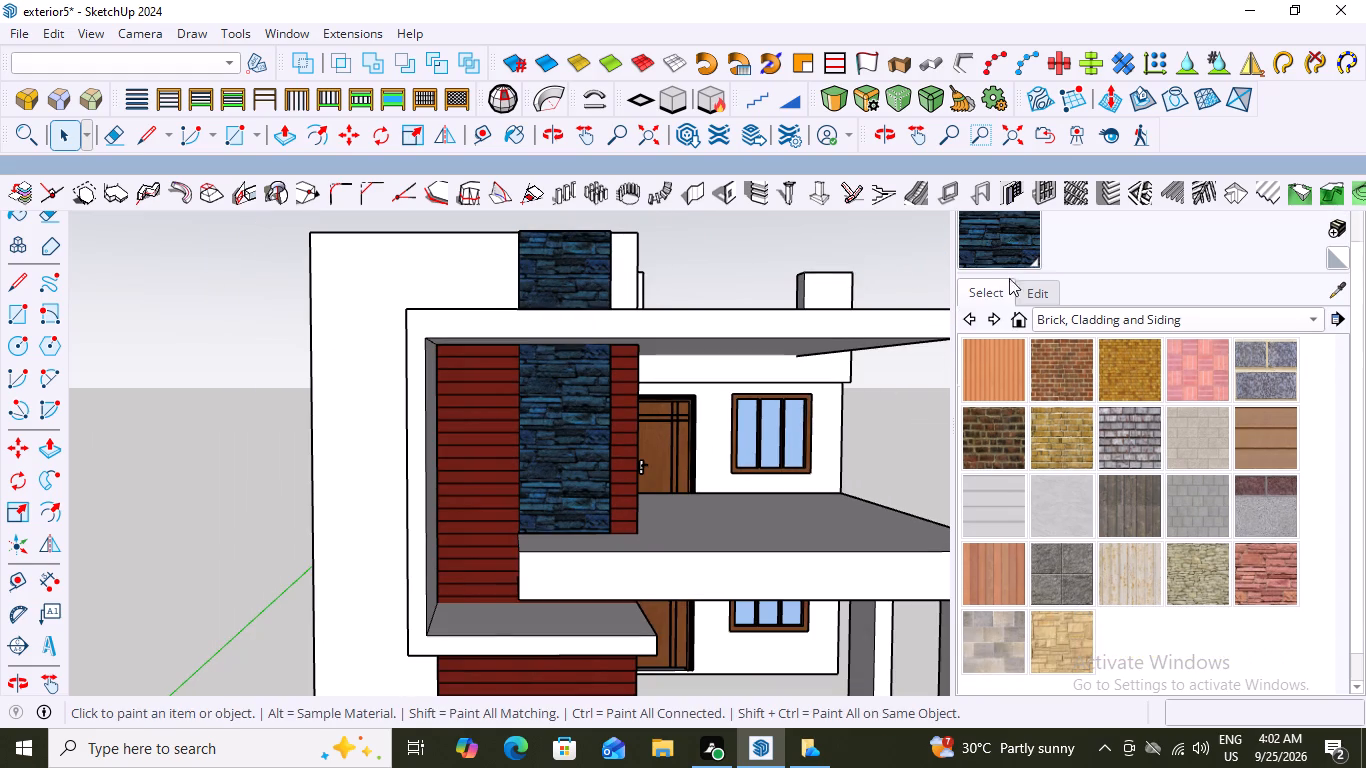
{"action": "left_click", "coordinate": [1012, 253]}
{"action": "scroll", "coordinate": [1006, 324], "scroll_direction": "down", "scroll_amount": 2}
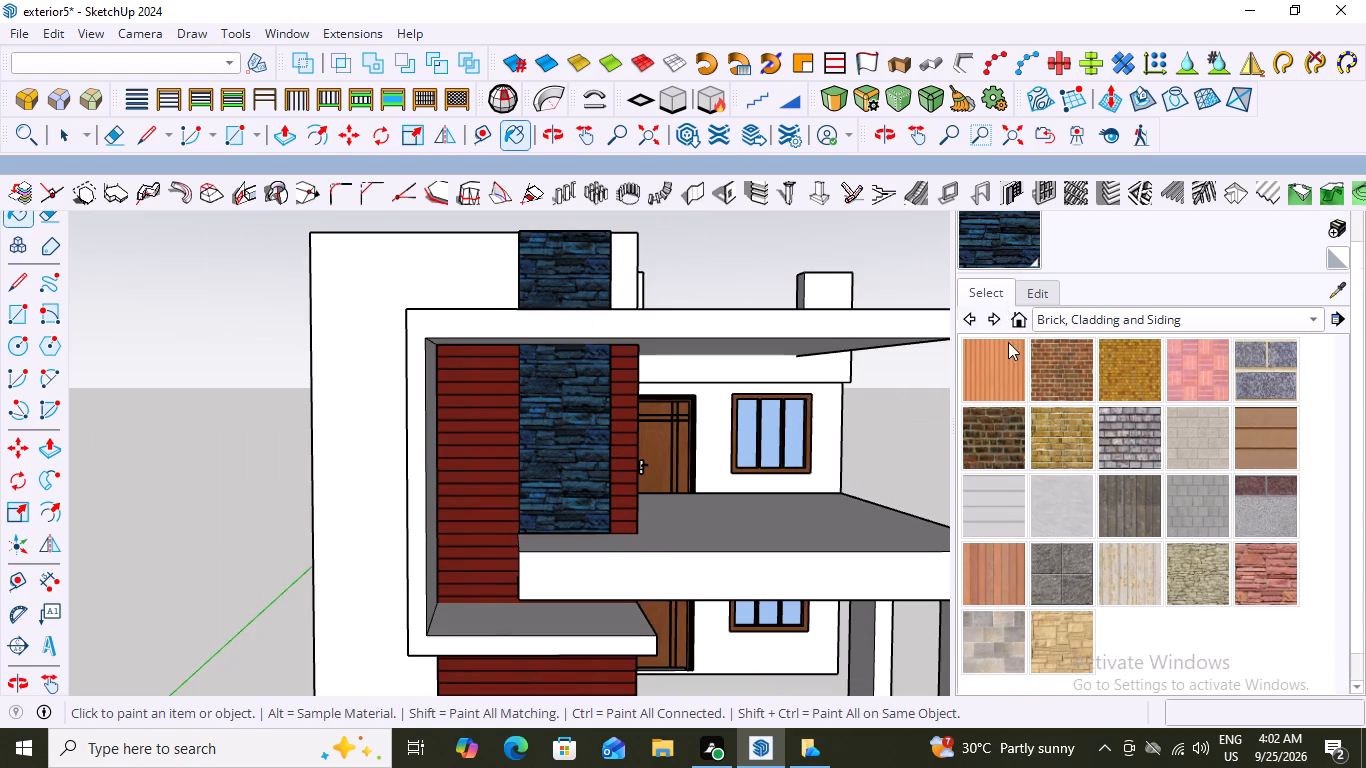
{"action": "scroll", "coordinate": [1008, 342], "scroll_direction": "down", "scroll_amount": 2}
{"action": "scroll", "coordinate": [999, 319], "scroll_direction": "up", "scroll_amount": 12}
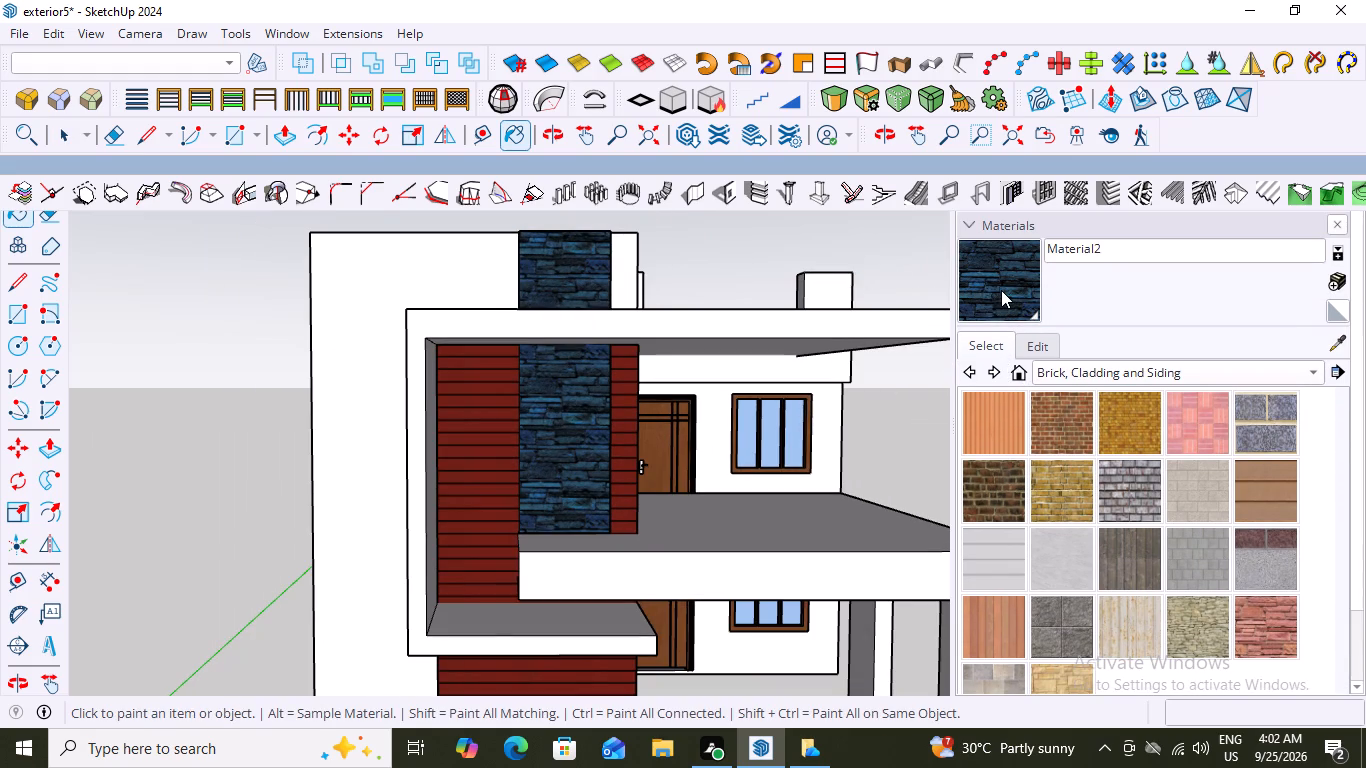
{"action": "left_click", "coordinate": [988, 345]}
{"action": "left_click", "coordinate": [1037, 343]}
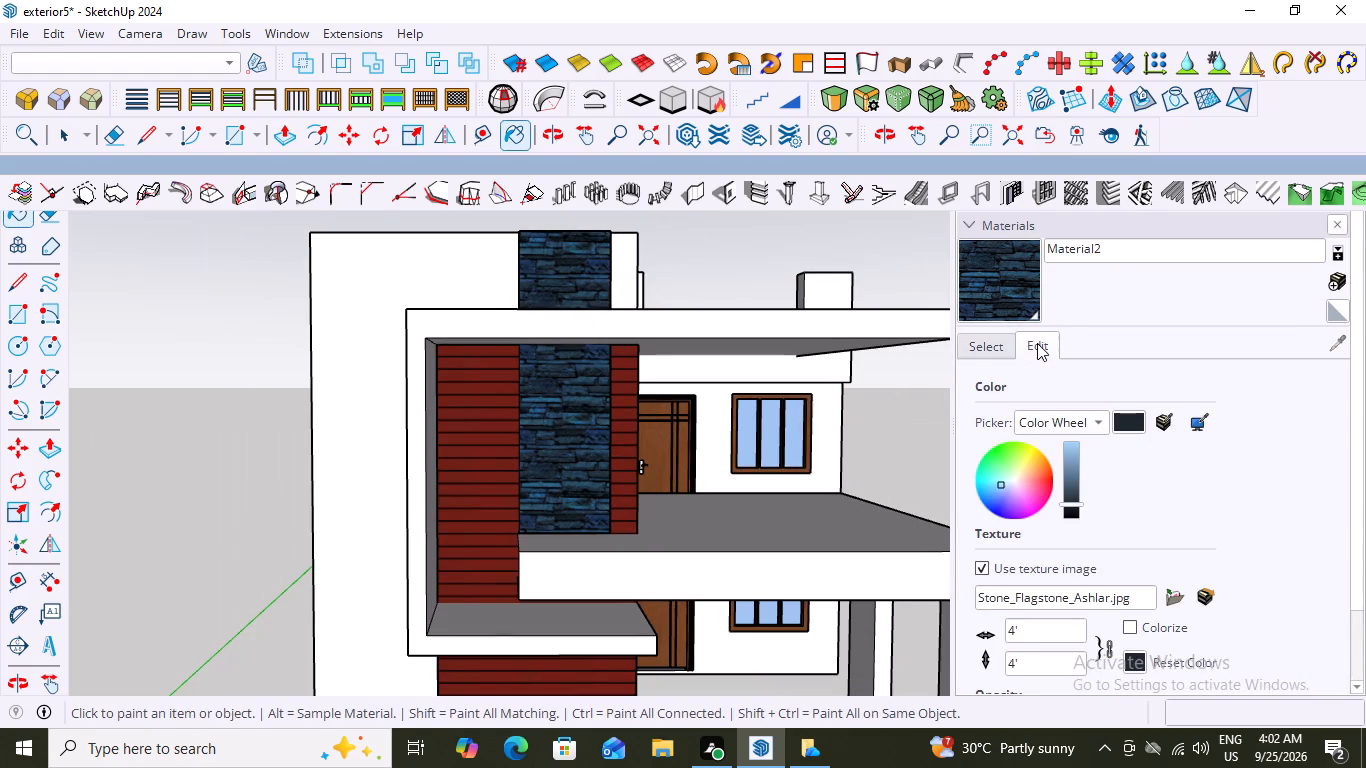
{"action": "left_click", "coordinate": [1074, 502]}
{"action": "left_click", "coordinate": [991, 345]}
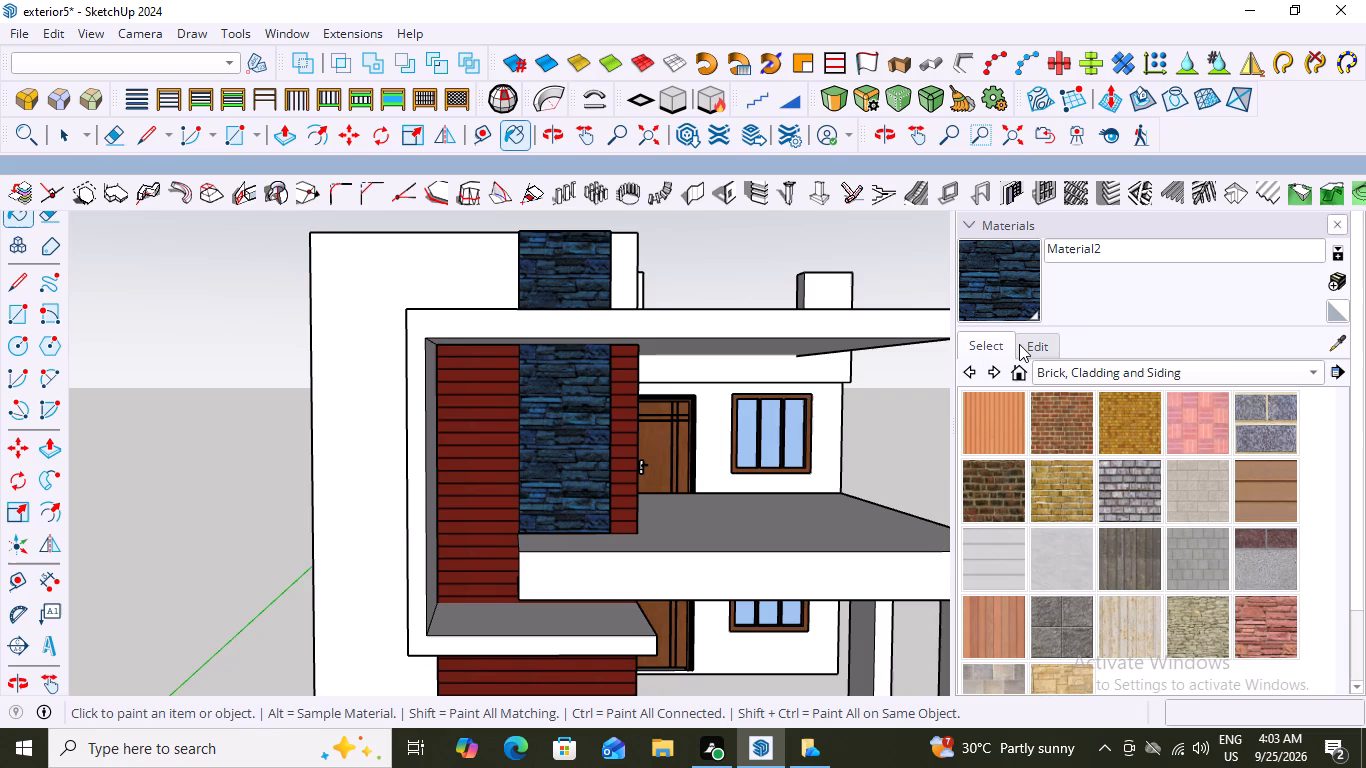
{"action": "scroll", "coordinate": [1050, 447], "scroll_direction": "down", "scroll_amount": 4}
Hide the default tray to enlarge the modelling view, with the Select tool active and nothing selected.
{"action": "key", "text": "space"}
{"action": "left_click", "coordinate": [239, 323]}
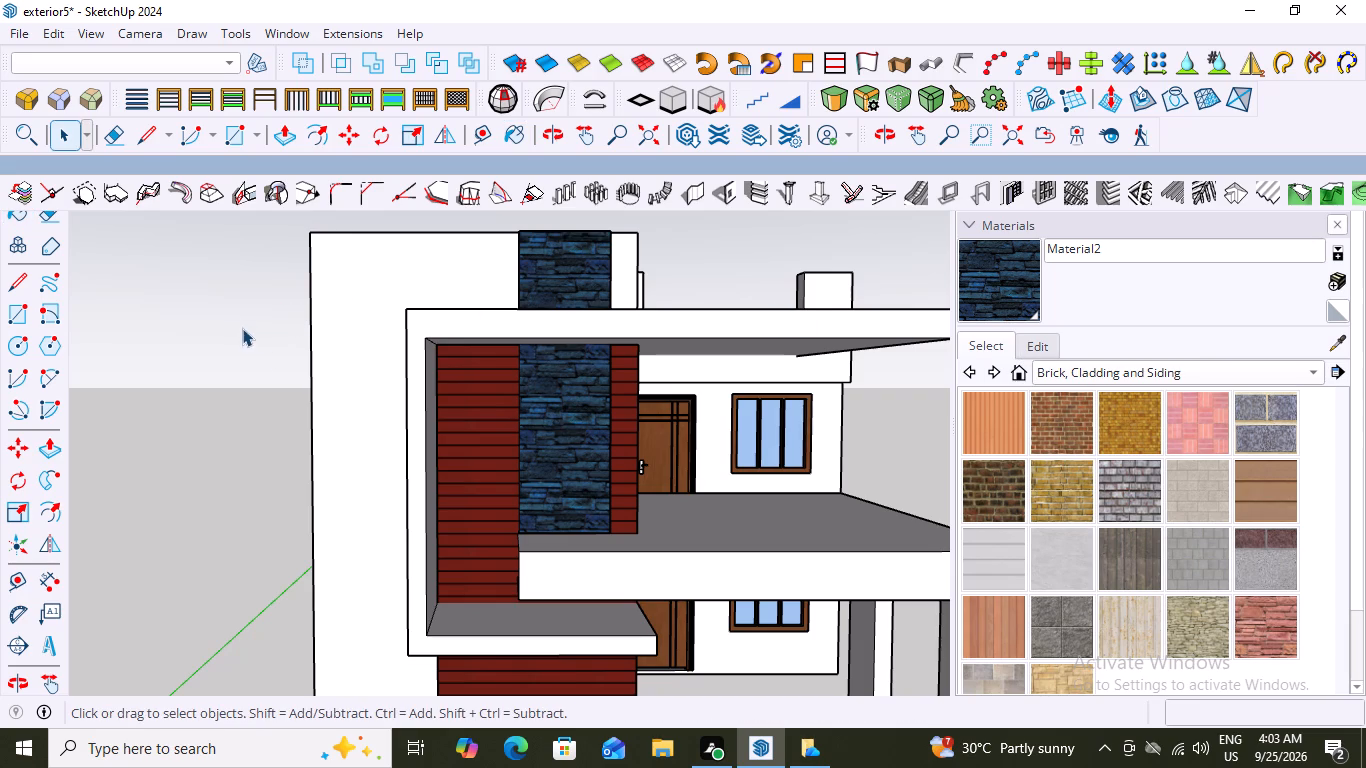
{"action": "scroll", "coordinate": [591, 367], "scroll_direction": "down", "scroll_amount": 7}
{"action": "middle_click_drag", "start_coordinate": [588, 408], "coordinate": [592, 418]}
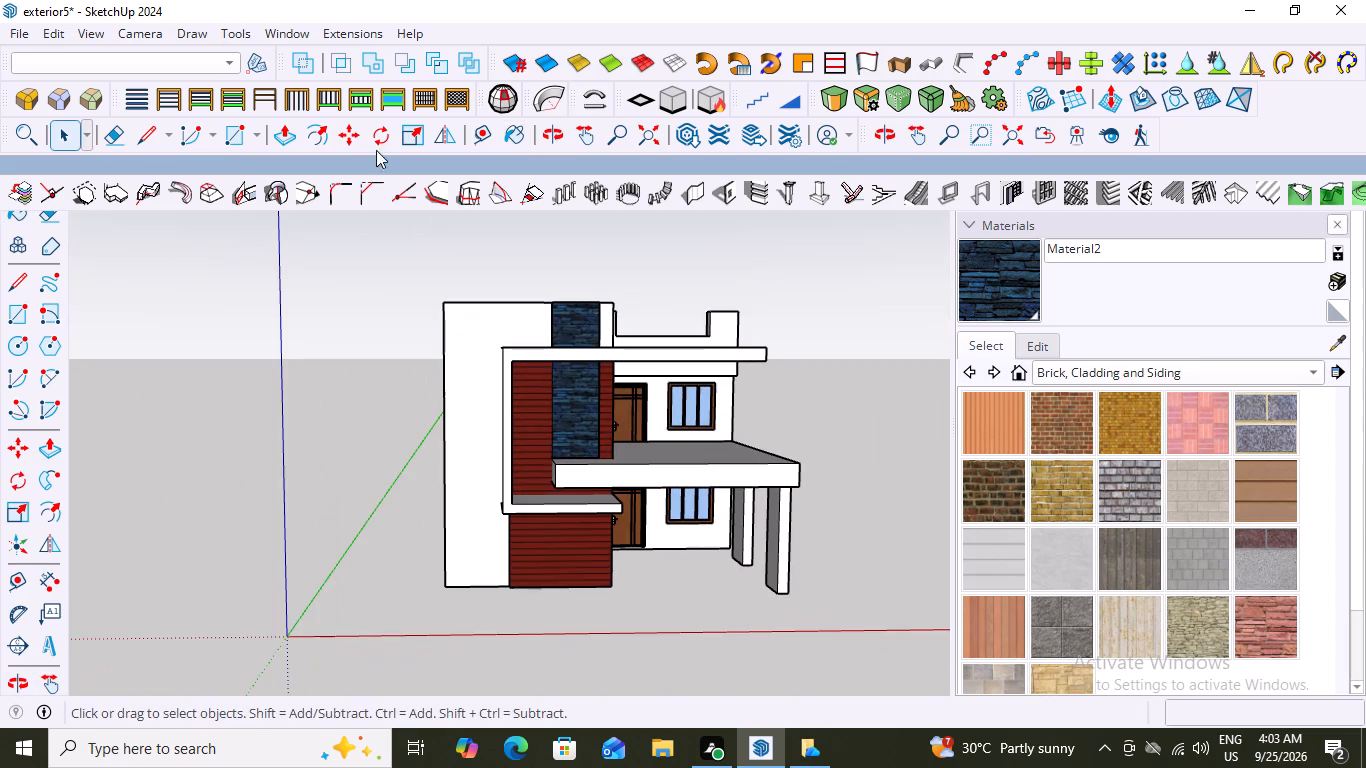
{"action": "left_click", "coordinate": [303, 25]}
{"action": "double_click", "coordinate": [319, 51]}
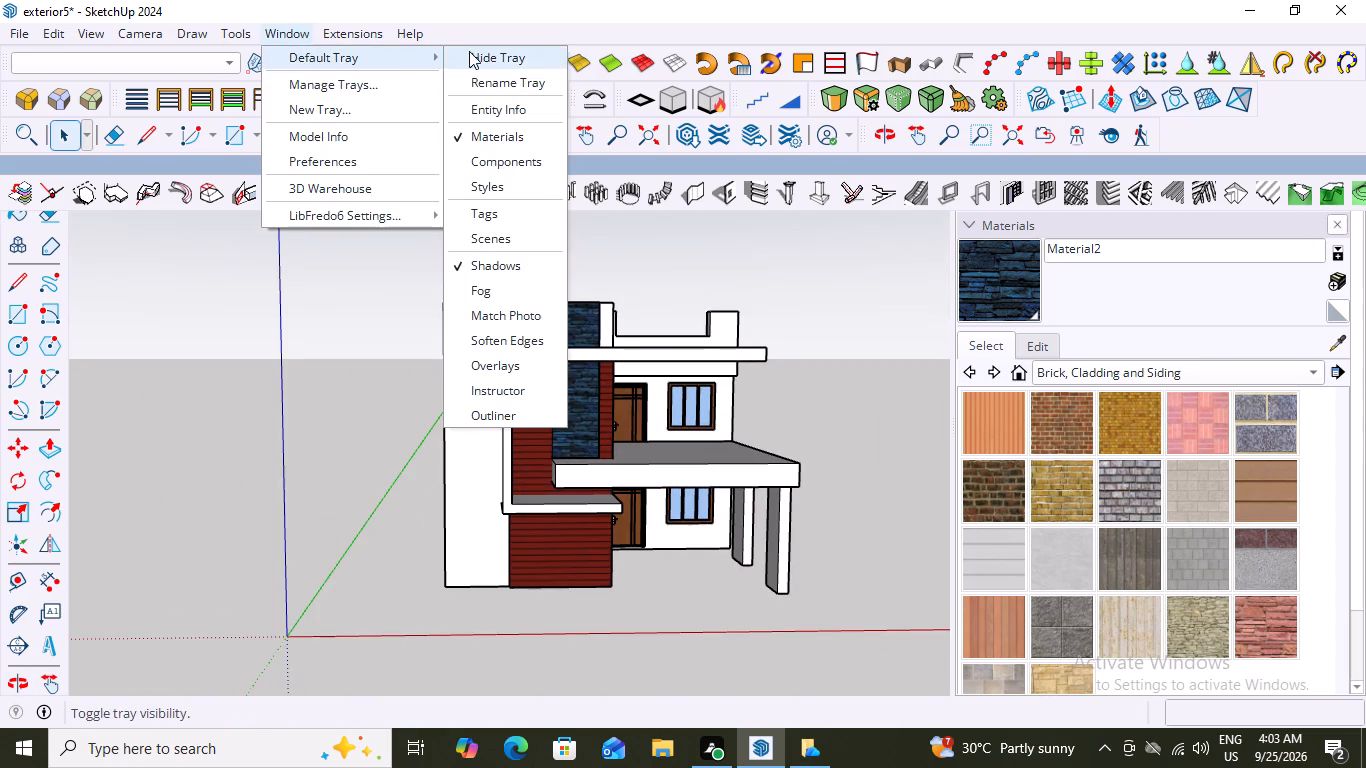
{"action": "double_click", "coordinate": [478, 56]}
{"action": "scroll", "coordinate": [825, 404], "scroll_direction": "up", "scroll_amount": 7}
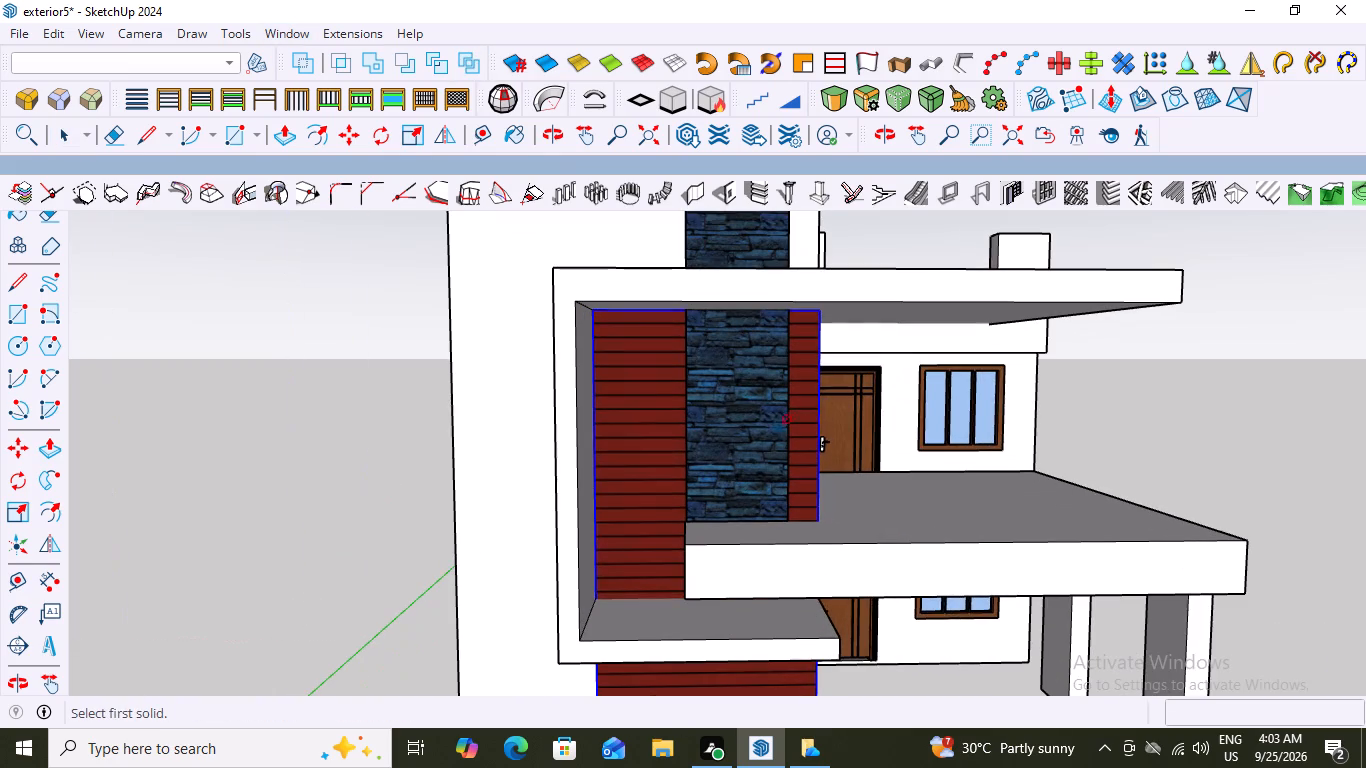
{"action": "key", "text": "space"}
{"action": "scroll", "coordinate": [400, 338], "scroll_direction": "down", "scroll_amount": 8}
{"action": "key", "text": "space"}
{"action": "left_click", "coordinate": [990, 315]}
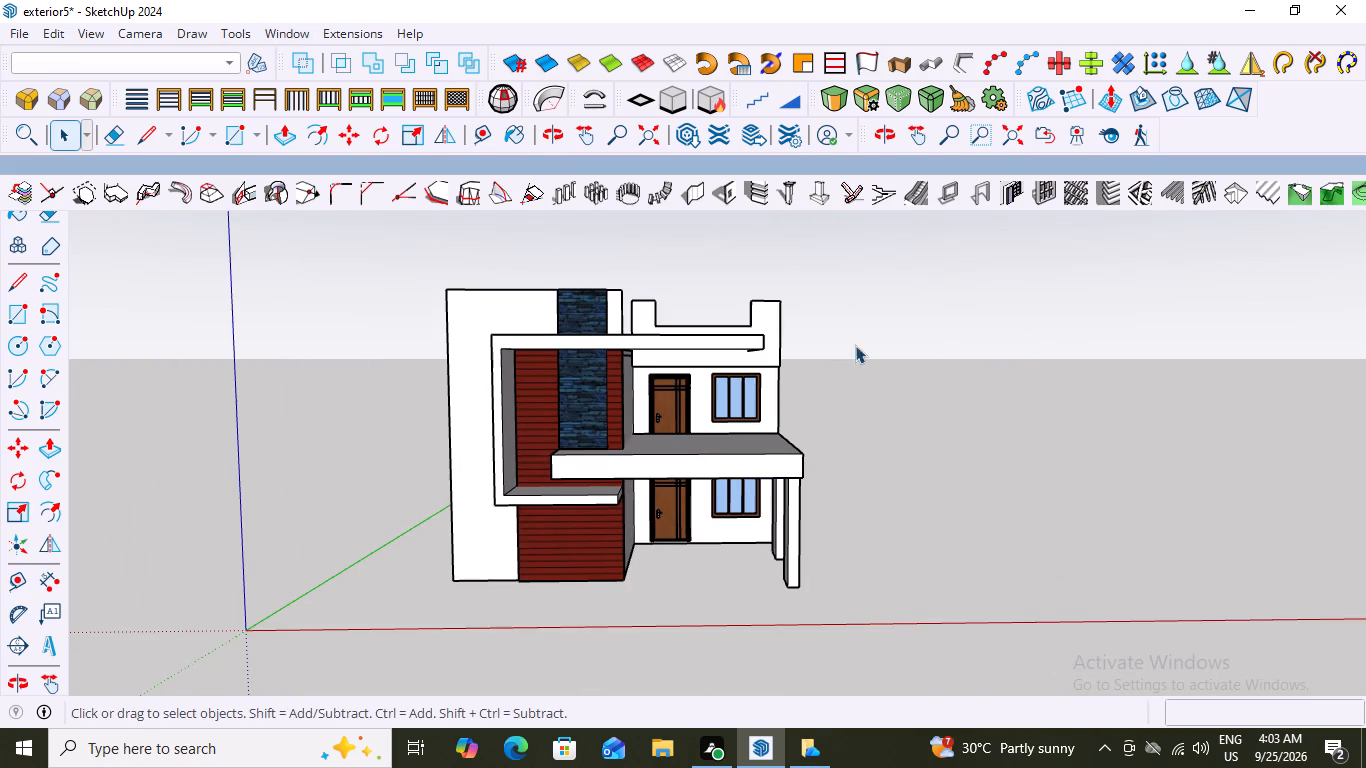
Inspect the front facade and its stone strip in the enlarged view, both up close and from a distance.
{"action": "scroll", "coordinate": [579, 402], "scroll_direction": "up", "scroll_amount": 16}
{"action": "scroll", "coordinate": [631, 389], "scroll_direction": "down", "scroll_amount": 5}
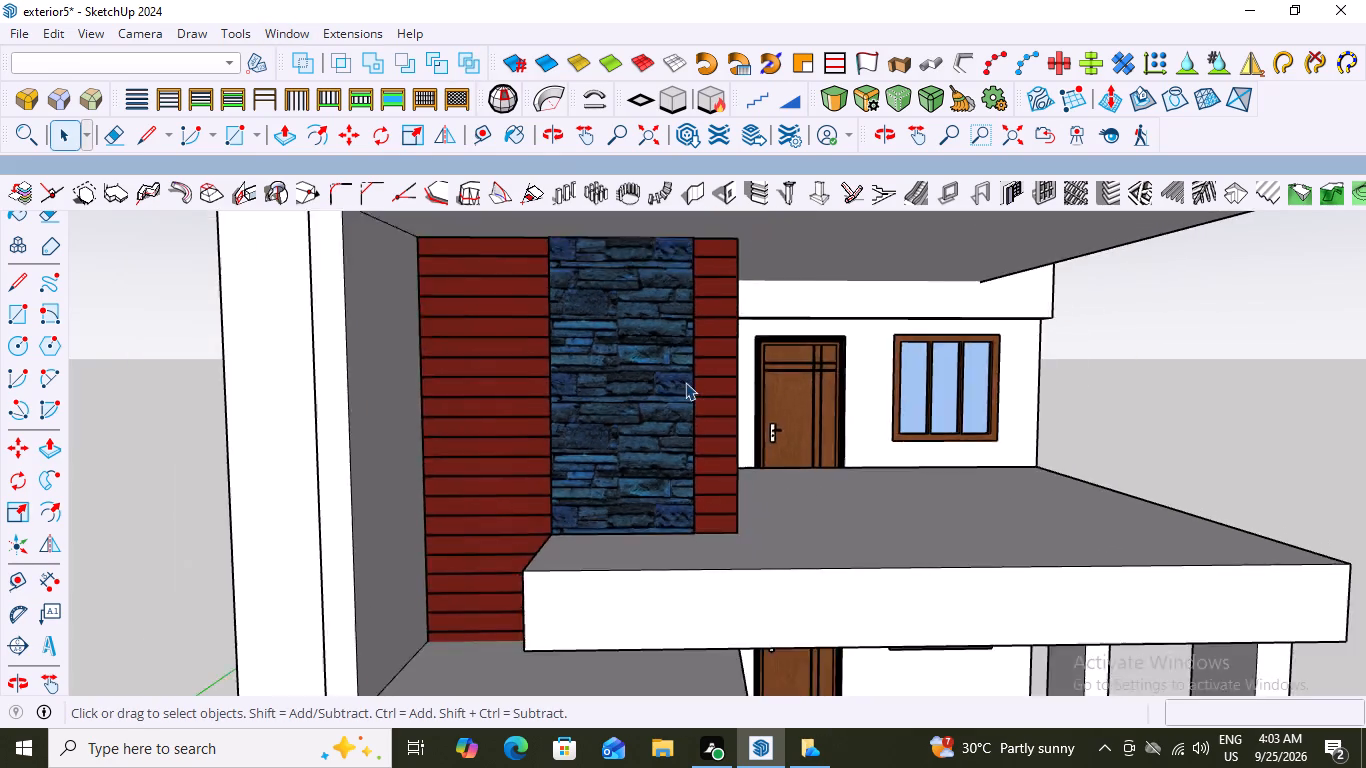
{"action": "scroll", "coordinate": [685, 382], "scroll_direction": "down", "scroll_amount": 15}
{"action": "middle_click_drag", "start_coordinate": [909, 450], "coordinate": [862, 437]}
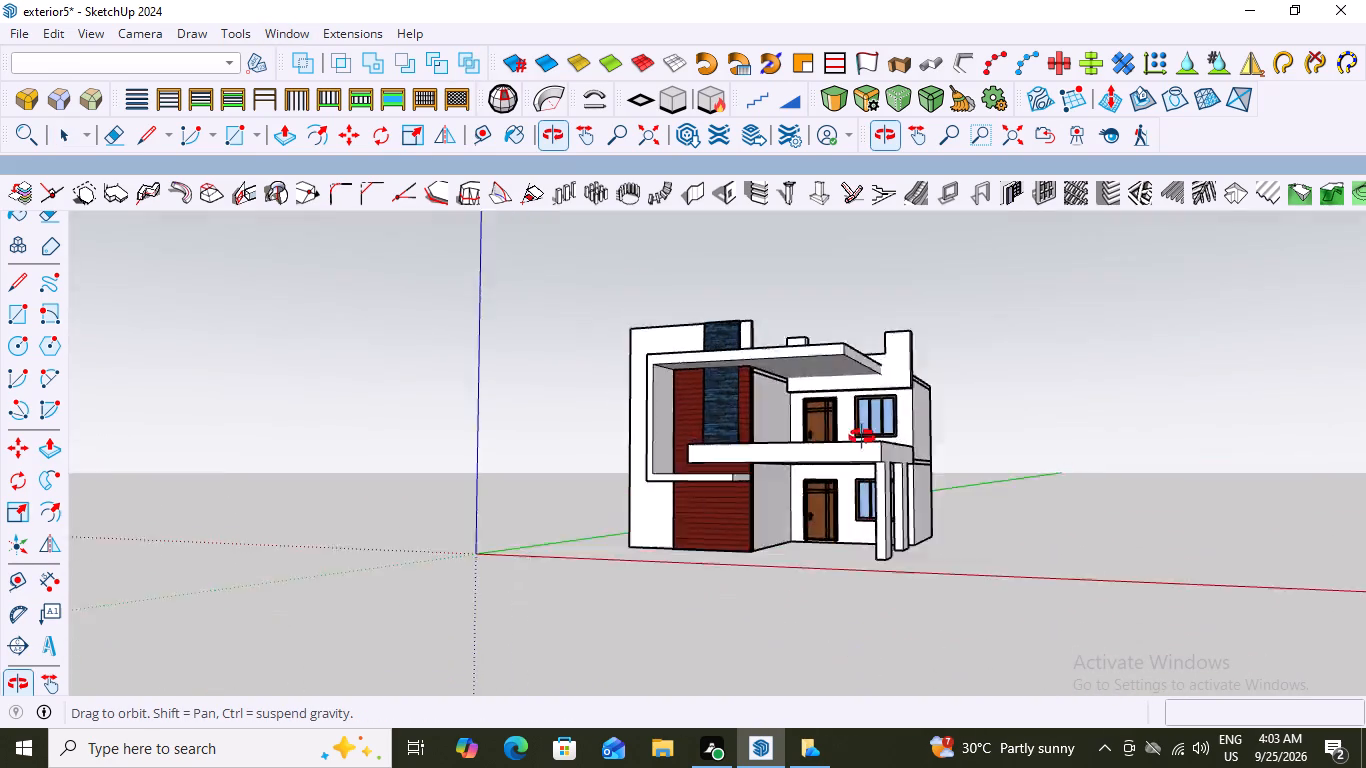
{"action": "middle_click_drag", "start_coordinate": [862, 437], "coordinate": [836, 463]}
{"action": "scroll", "coordinate": [770, 432], "scroll_direction": "up", "scroll_amount": 8}
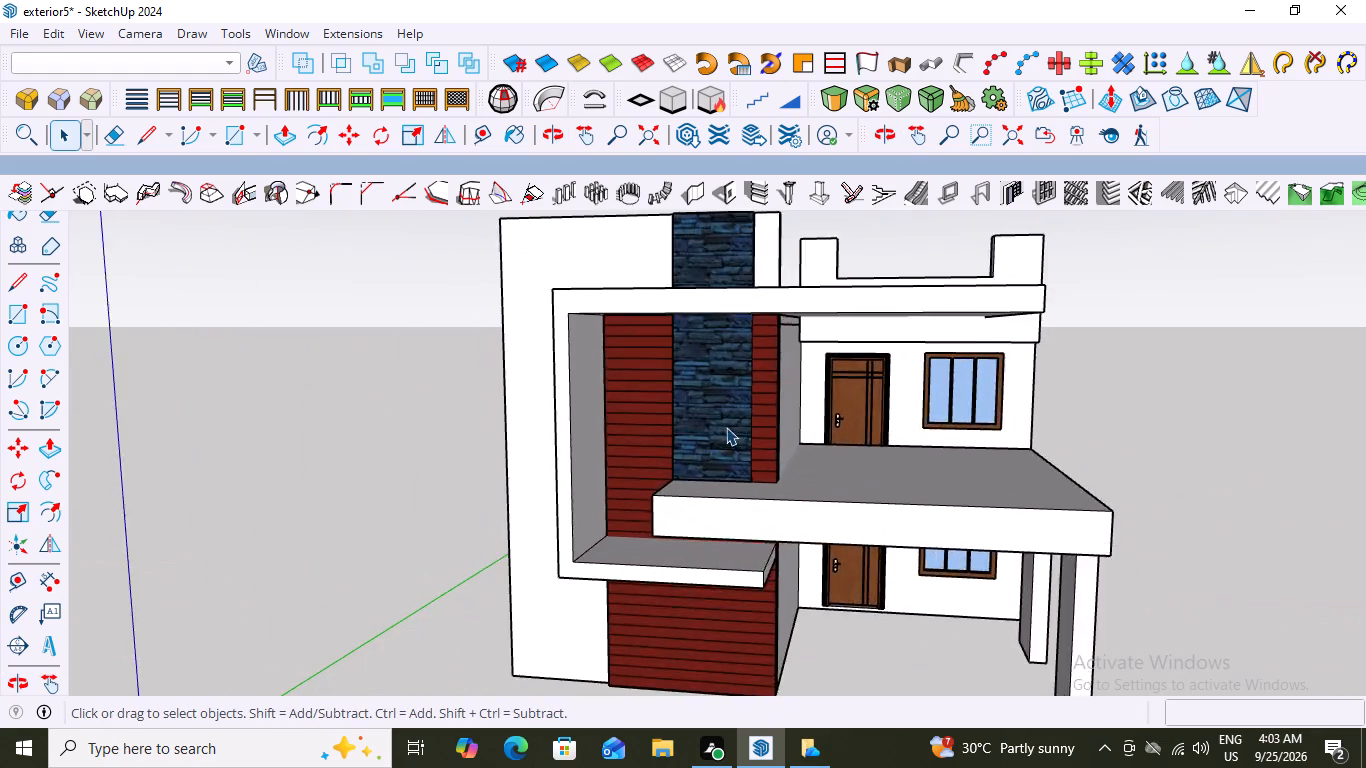
{"action": "scroll", "coordinate": [726, 427], "scroll_direction": "up", "scroll_amount": 14}
{"action": "scroll", "coordinate": [728, 513], "scroll_direction": "up", "scroll_amount": 2}
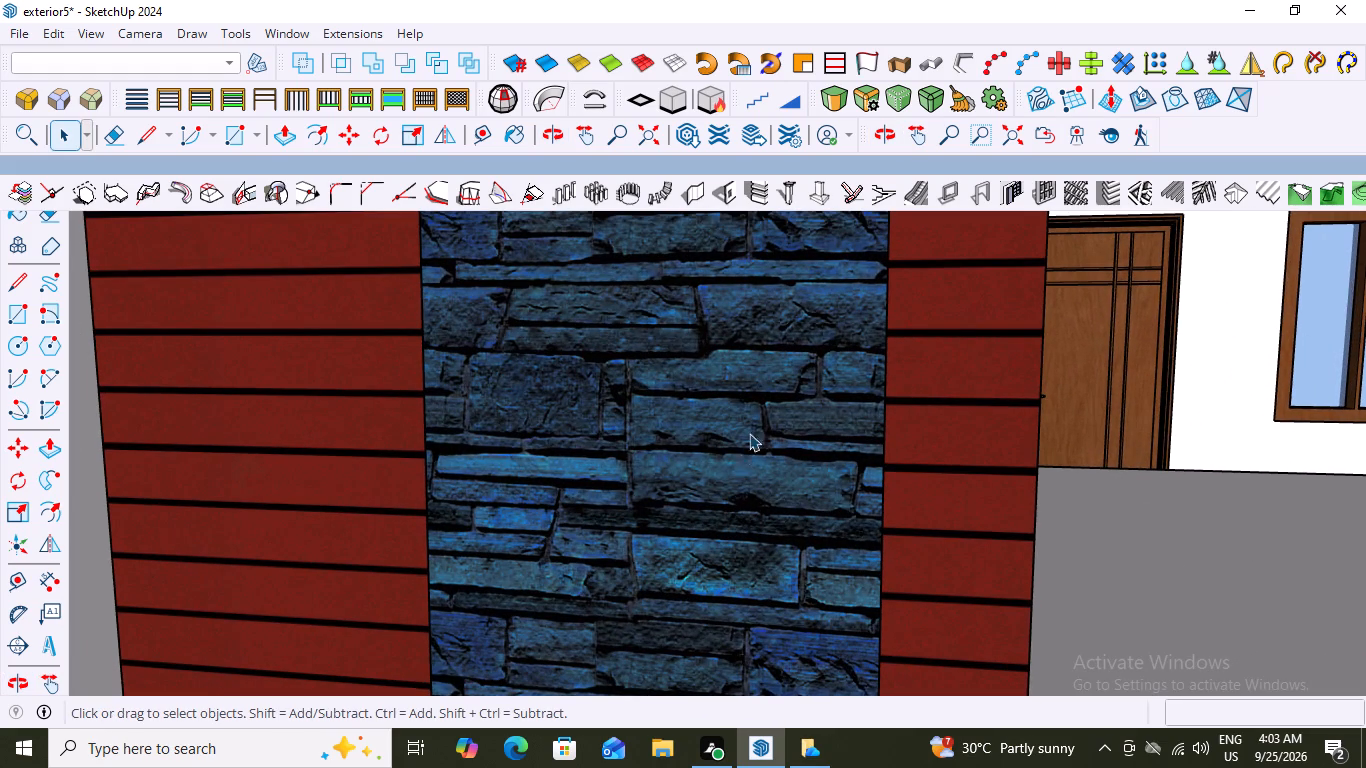
{"action": "scroll", "coordinate": [751, 432], "scroll_direction": "down", "scroll_amount": 20}
{"action": "scroll", "coordinate": [751, 432], "scroll_direction": "down", "scroll_amount": 6}
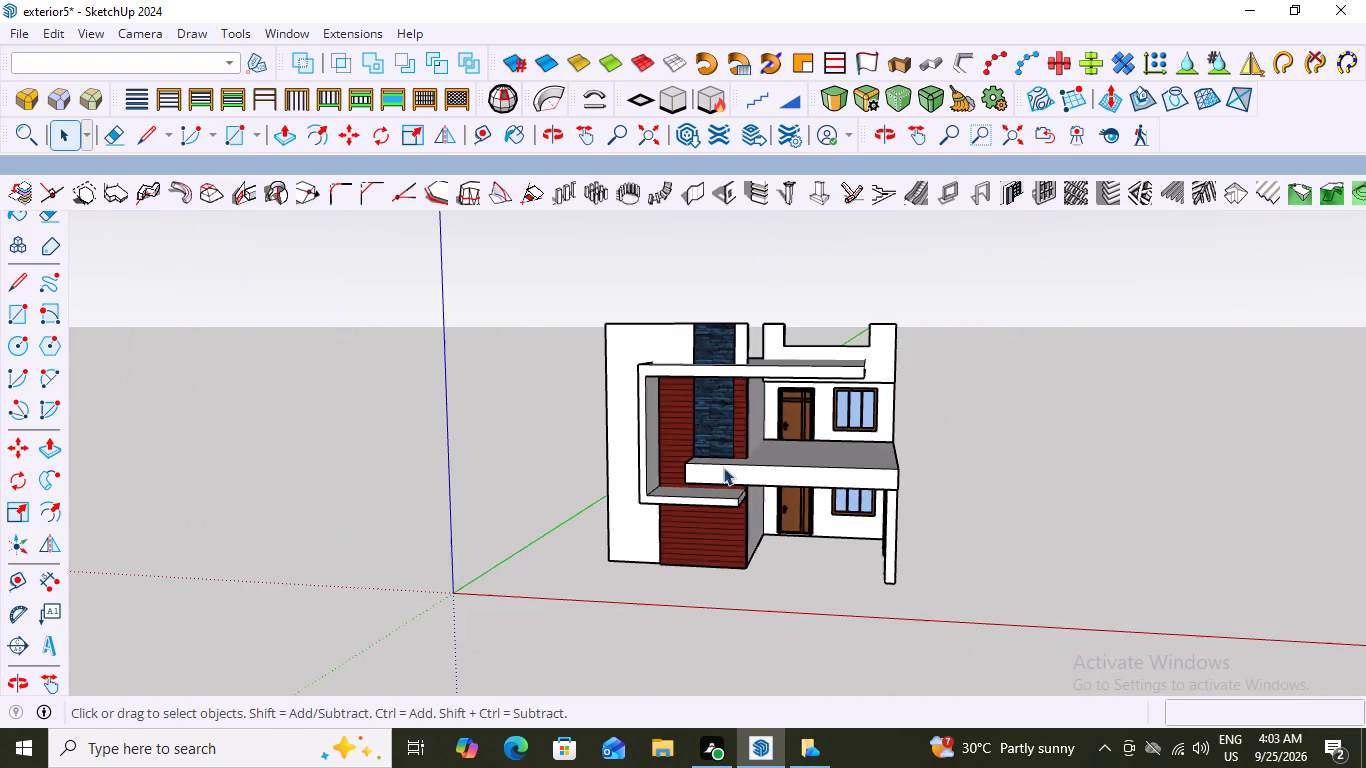
{"action": "middle_click_drag", "start_coordinate": [775, 481], "coordinate": [850, 481]}
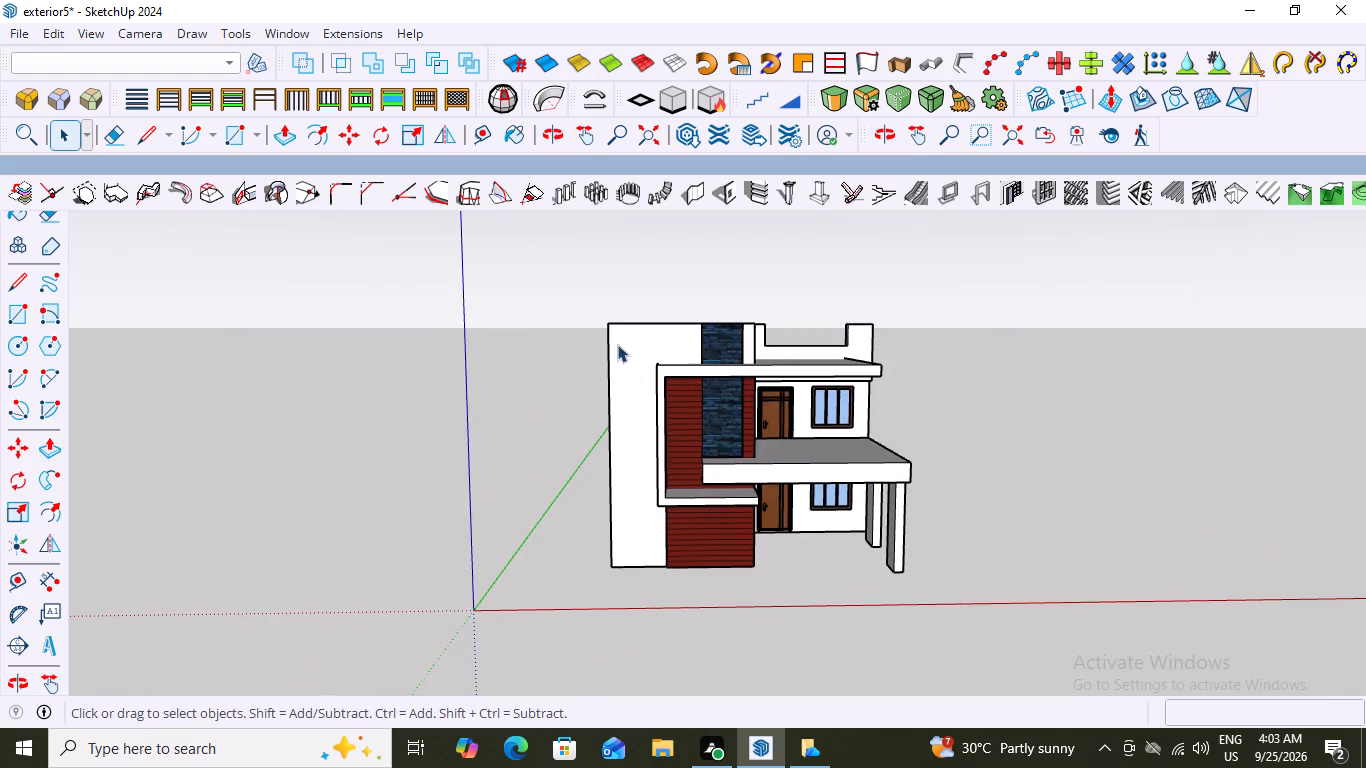
Open the tall front wall group for editing and select its white face around the stone strip.
{"action": "scroll", "coordinate": [616, 329], "scroll_direction": "up", "scroll_amount": 2}
{"action": "left_click", "coordinate": [661, 359]}
{"action": "triple_click", "coordinate": [661, 353]}
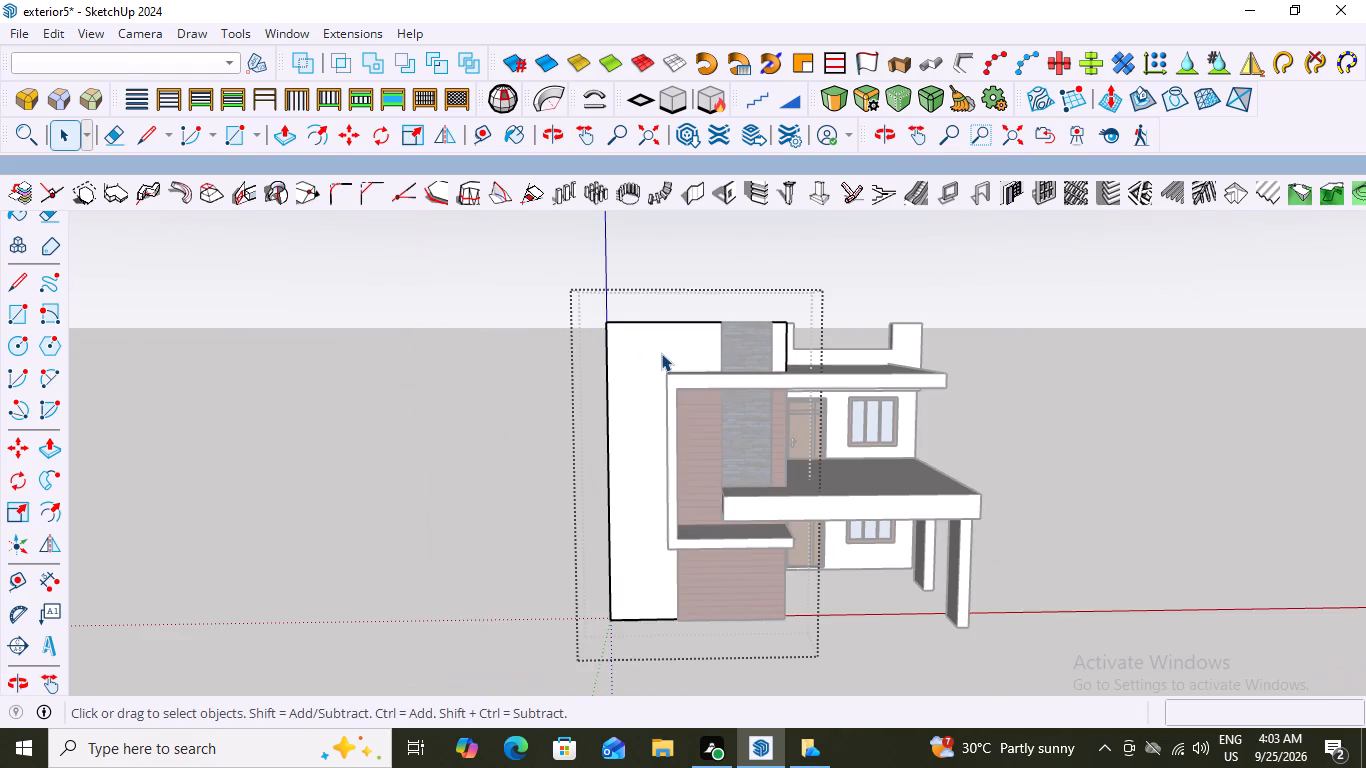
Examine the tall front wall and its selected white face from oblique and near-frontal angles.
{"action": "scroll", "coordinate": [585, 411], "scroll_direction": "down", "scroll_amount": 1}
{"action": "middle_click_drag", "start_coordinate": [539, 418], "coordinate": [792, 479]}
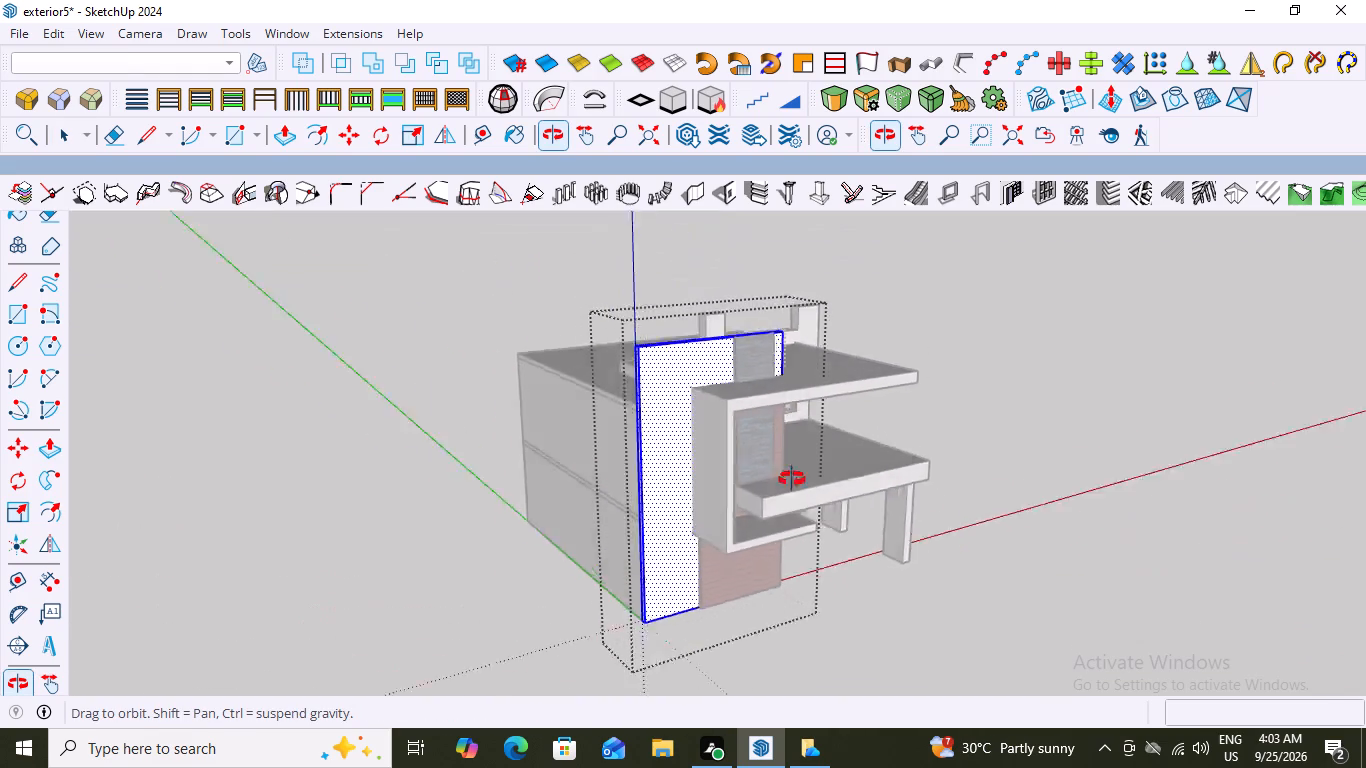
{"action": "middle_click_drag", "start_coordinate": [792, 479], "coordinate": [632, 442]}
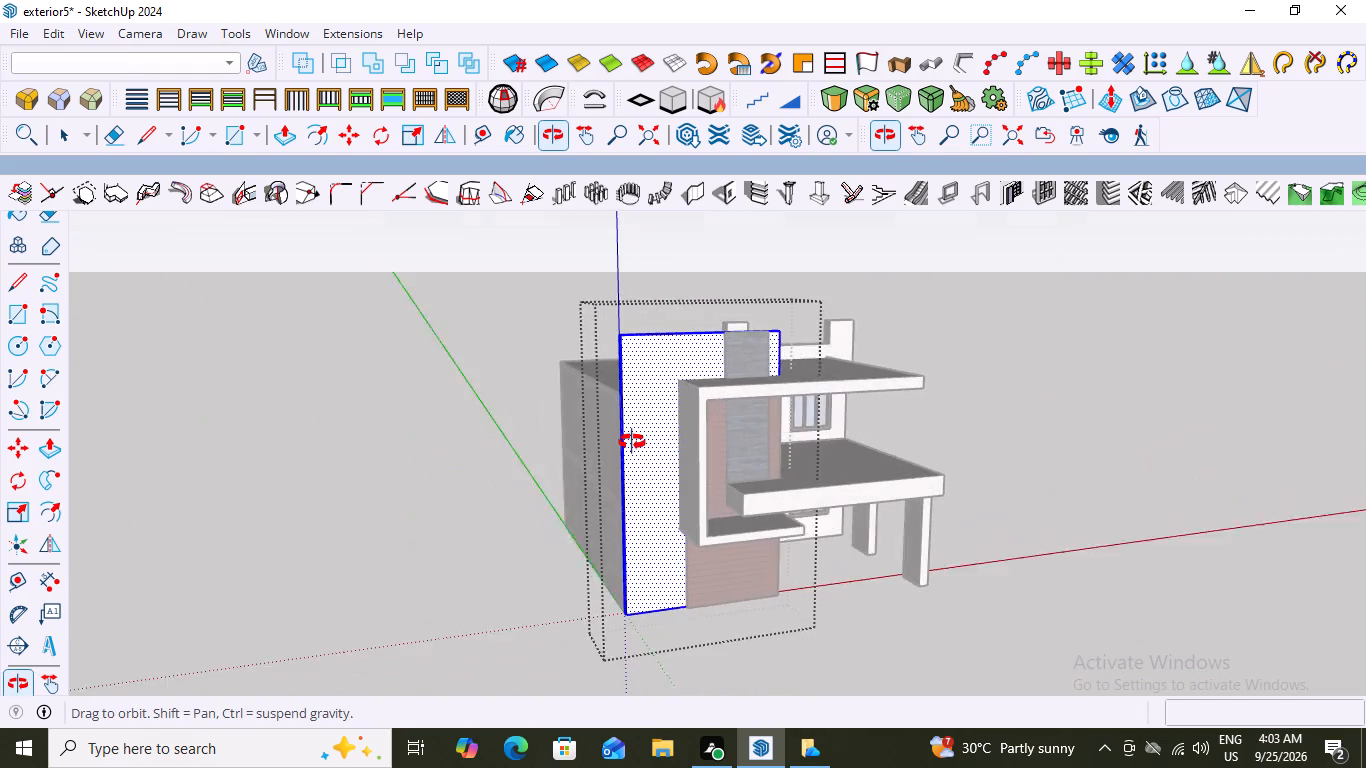
{"action": "middle_click_drag", "start_coordinate": [632, 442], "coordinate": [619, 427]}
{"action": "scroll", "coordinate": [660, 434], "scroll_direction": "up", "scroll_amount": 3}
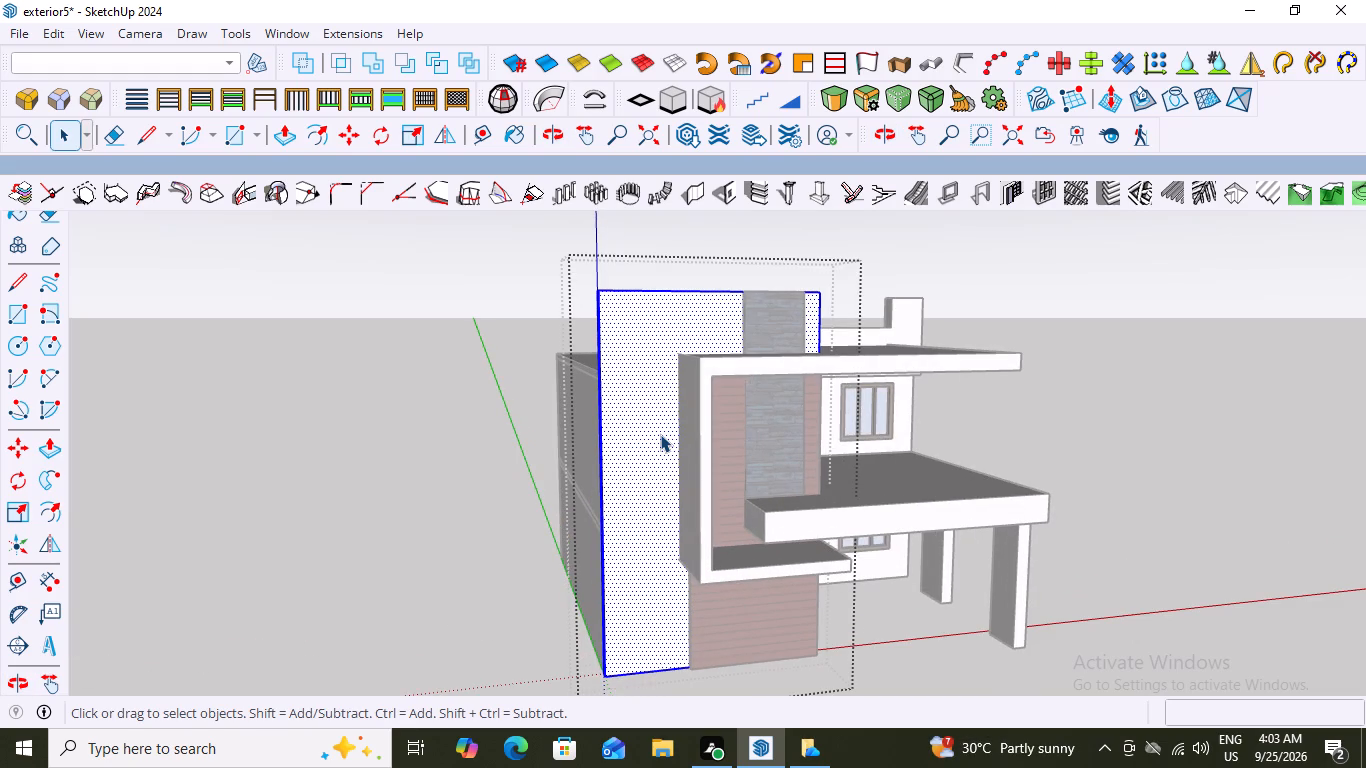
{"action": "scroll", "coordinate": [1122, 386], "scroll_direction": "down", "scroll_amount": 2}
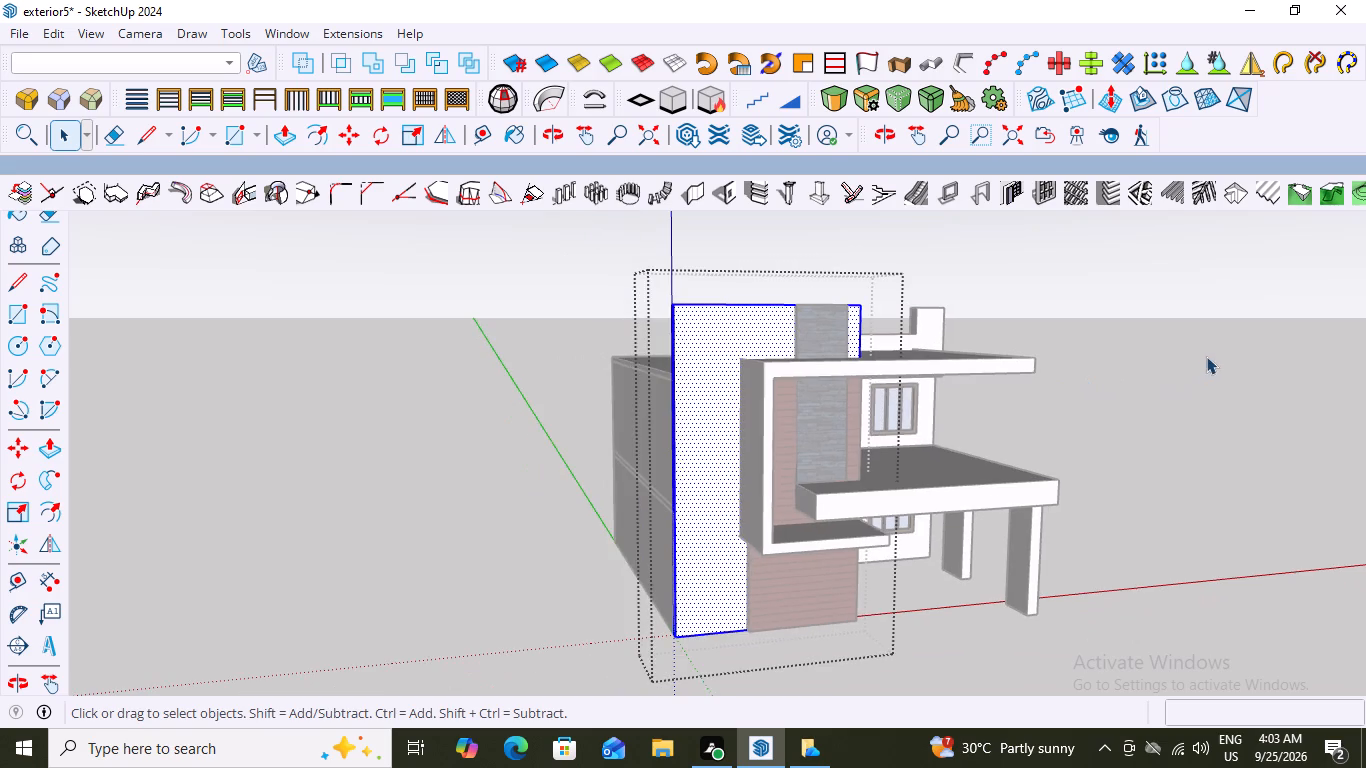
{"action": "middle_click_drag", "start_coordinate": [1206, 356], "coordinate": [1147, 356]}
{"action": "scroll", "coordinate": [895, 476], "scroll_direction": "up", "scroll_amount": 1}
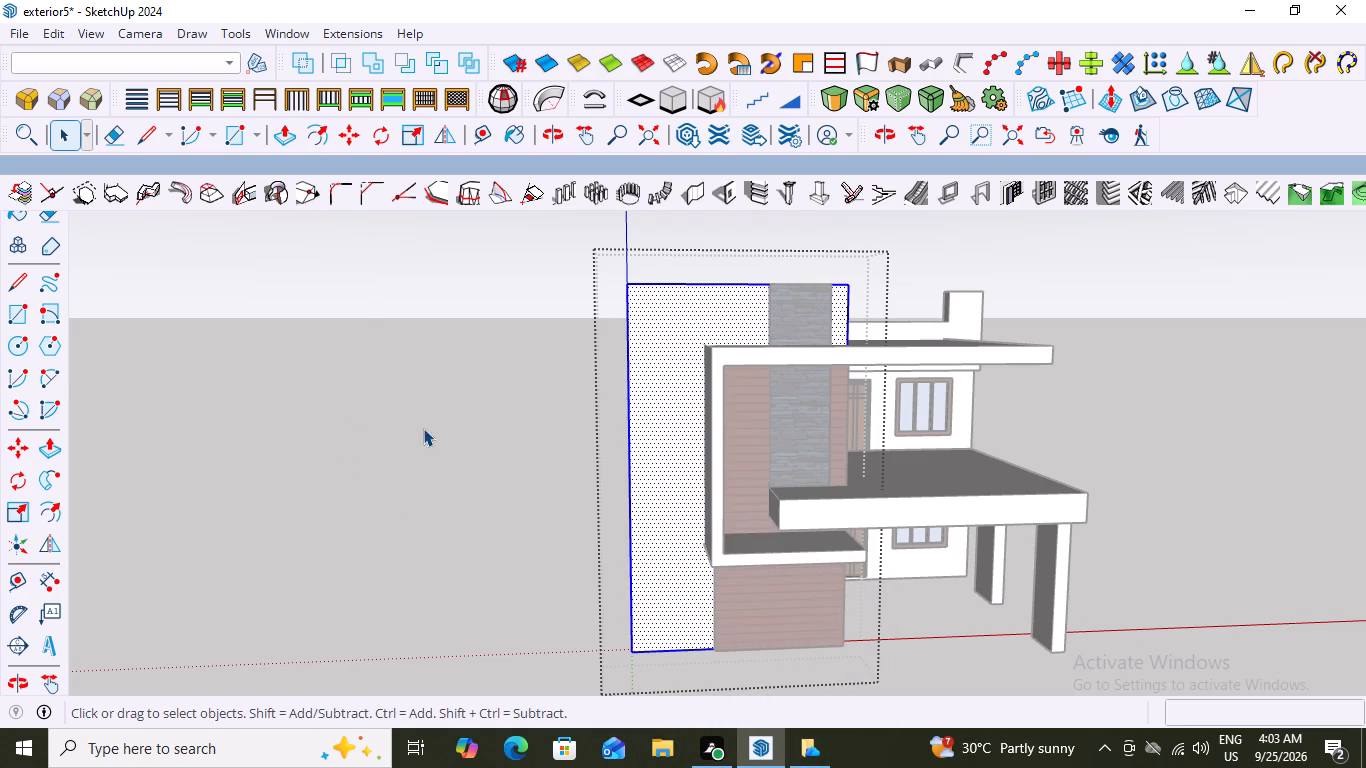
Show the default tray again with the Materials swatches.
{"action": "left_click", "coordinate": [296, 32]}
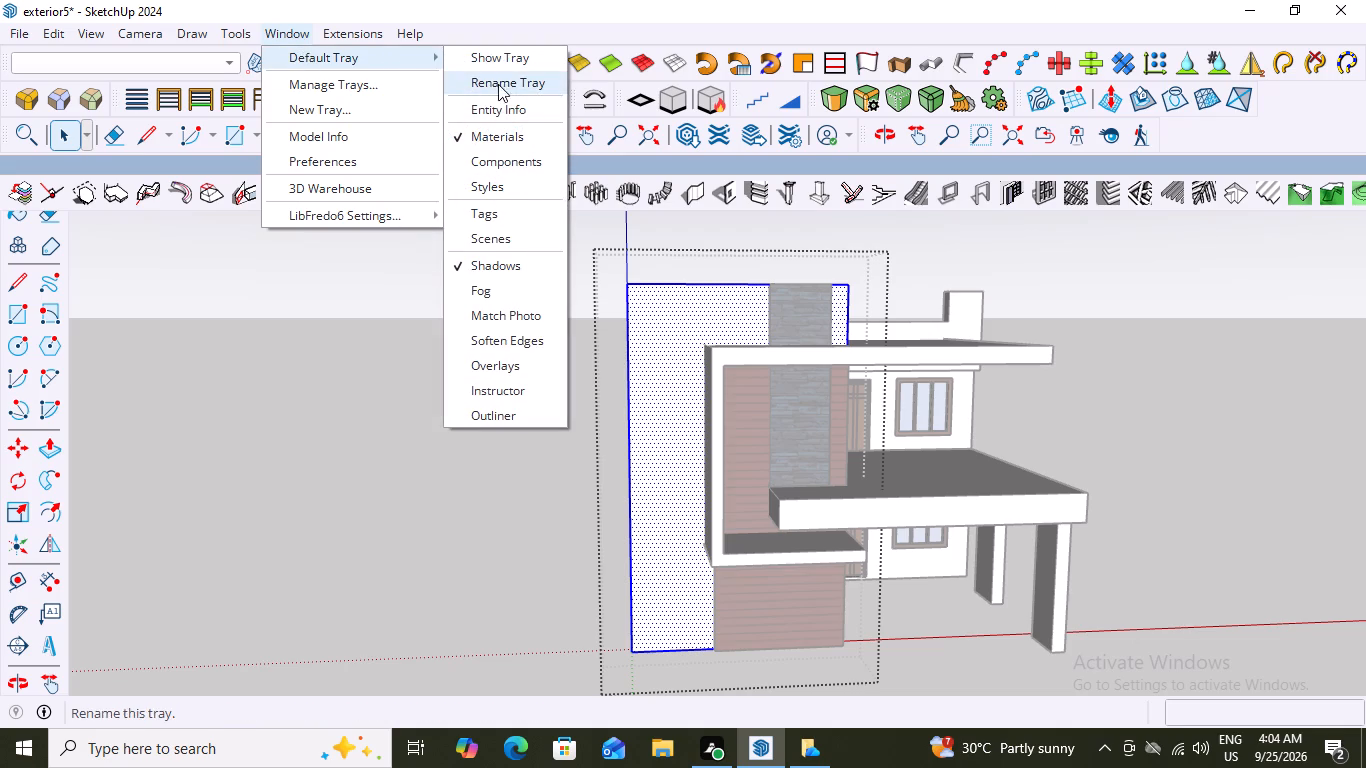
{"action": "double_click", "coordinate": [510, 135]}
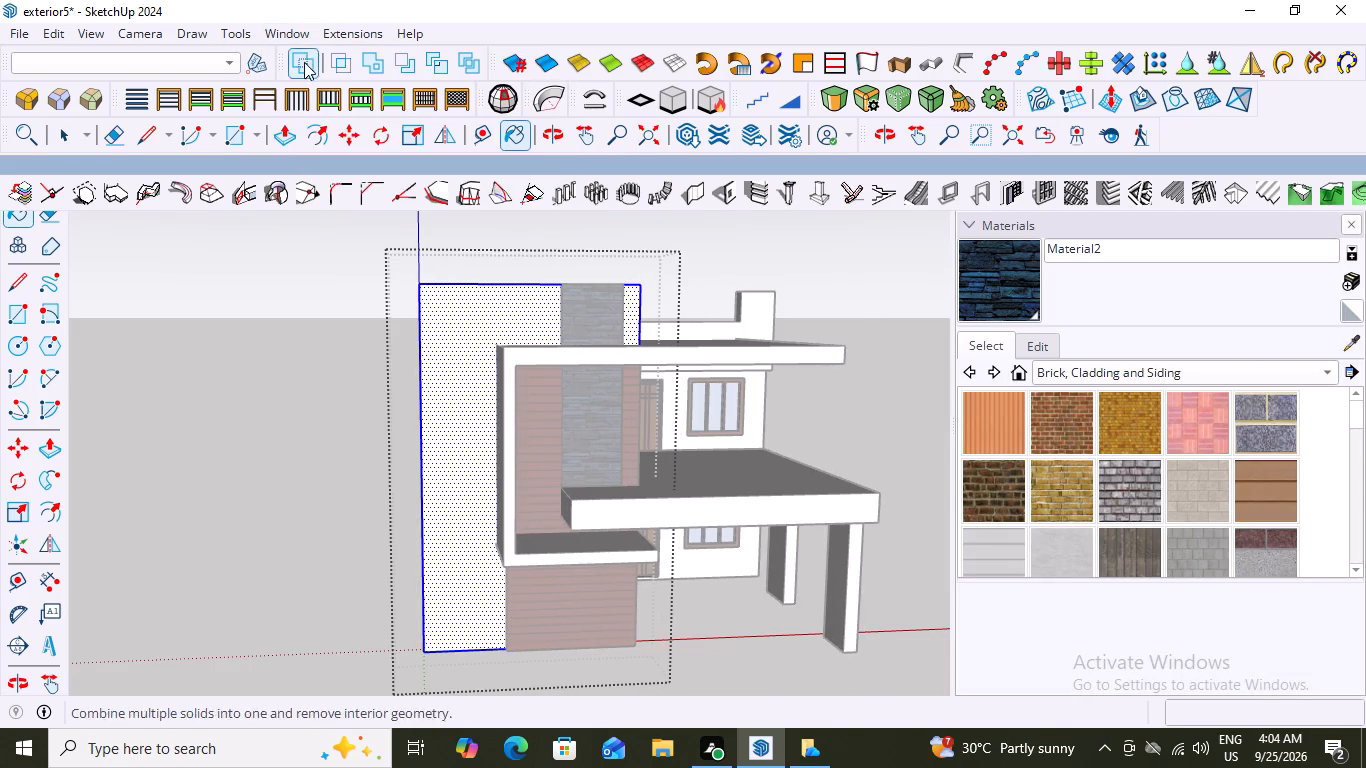
Pick Stone Coursed Rough from the Brick, Cladding and Siding swatches and leave the tall front wall group without painting it.
{"action": "scroll", "coordinate": [1042, 511], "scroll_direction": "down", "scroll_amount": 3}
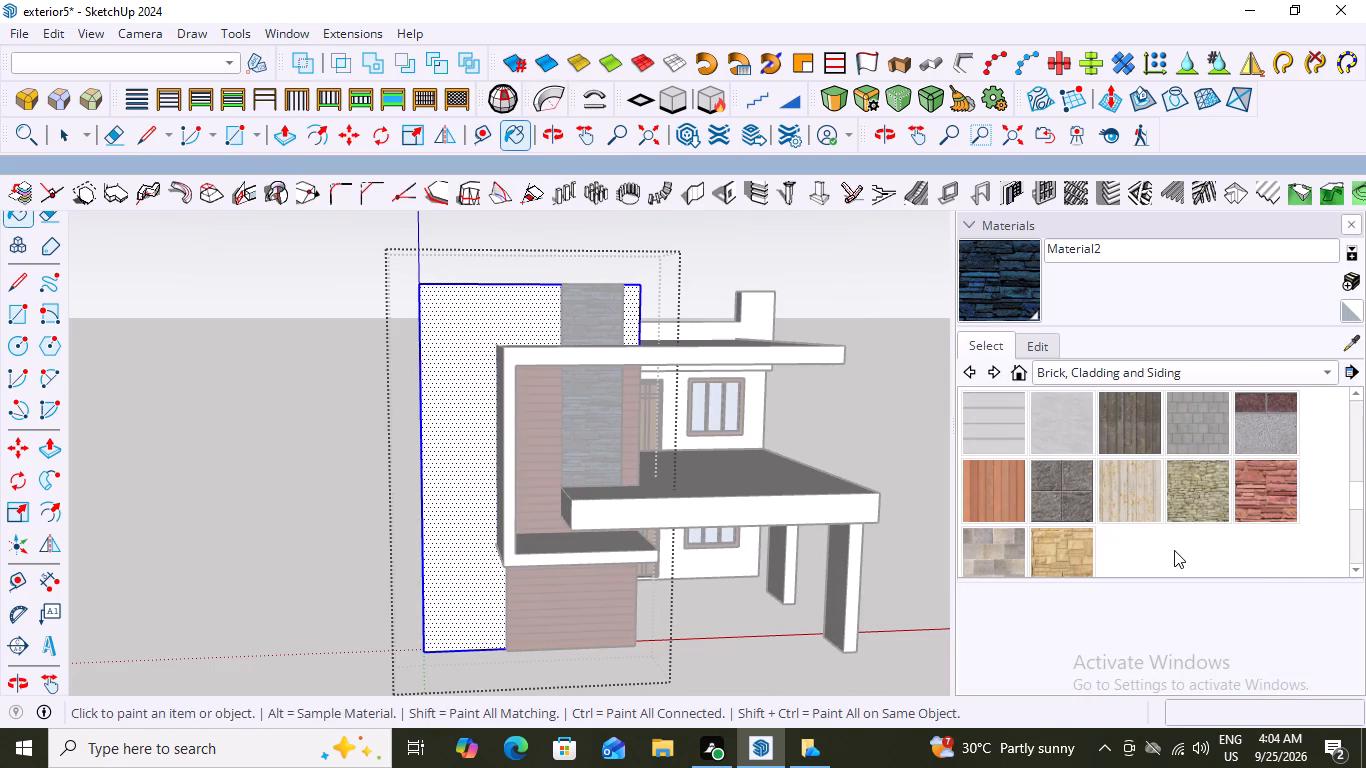
{"action": "scroll", "coordinate": [1208, 523], "scroll_direction": "up", "scroll_amount": 2}
{"action": "scroll", "coordinate": [1208, 523], "scroll_direction": "down", "scroll_amount": 2}
{"action": "left_click", "coordinate": [1194, 479]}
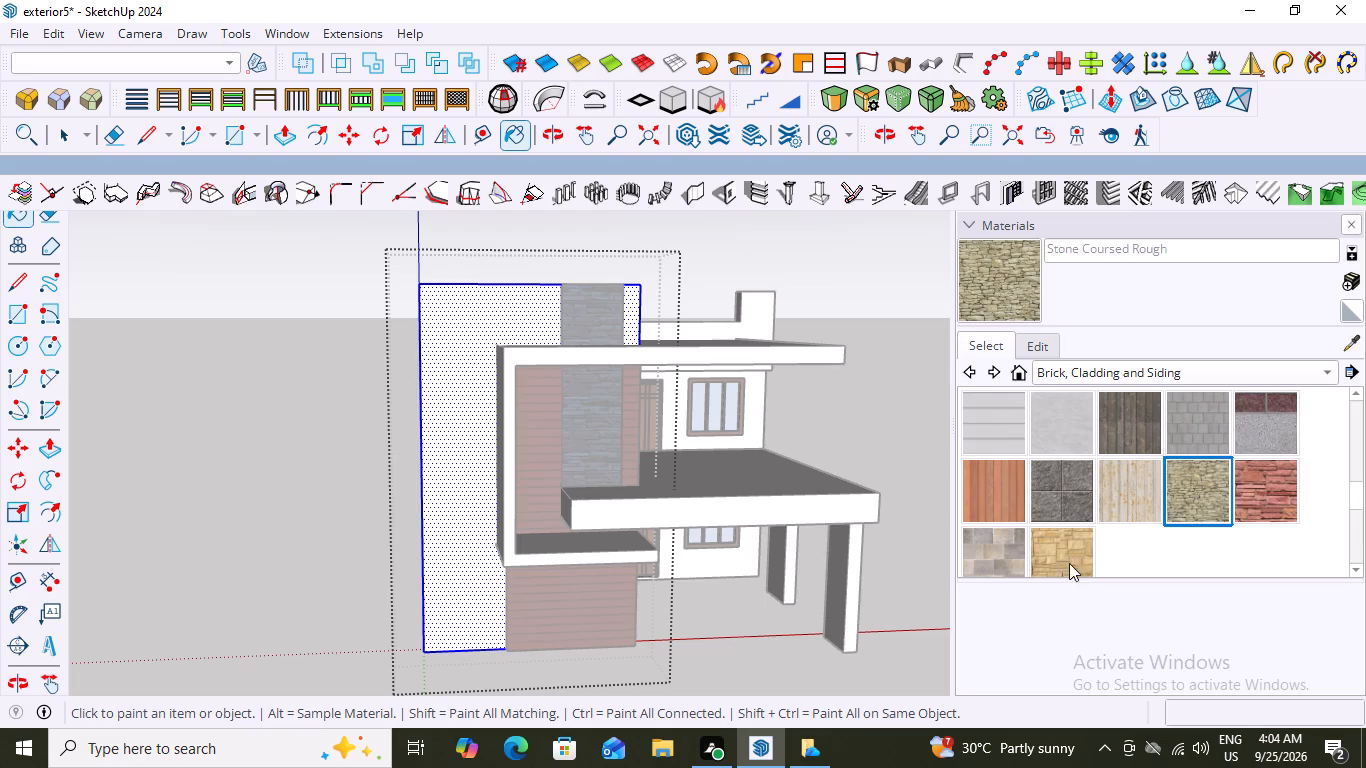
{"action": "scroll", "coordinate": [1041, 566], "scroll_direction": "up", "scroll_amount": 2}
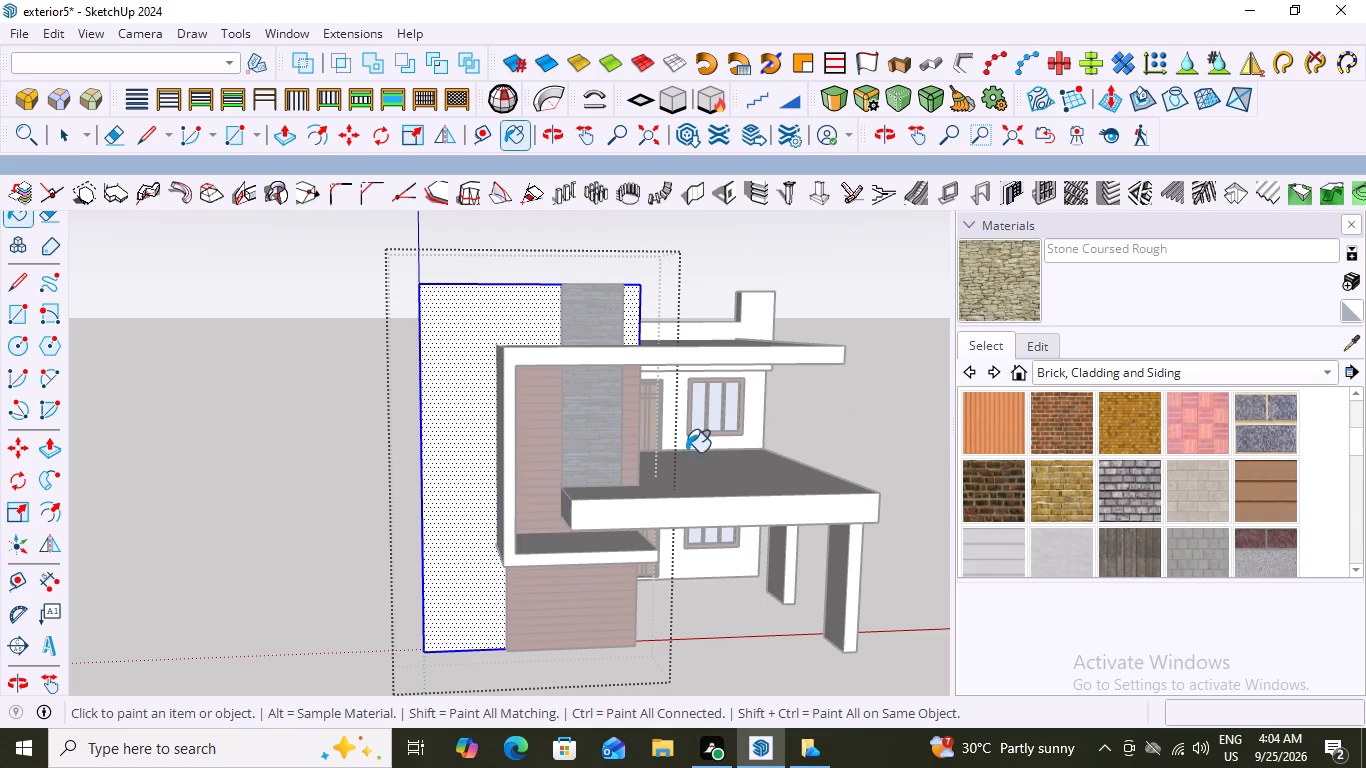
{"action": "key", "text": "space"}
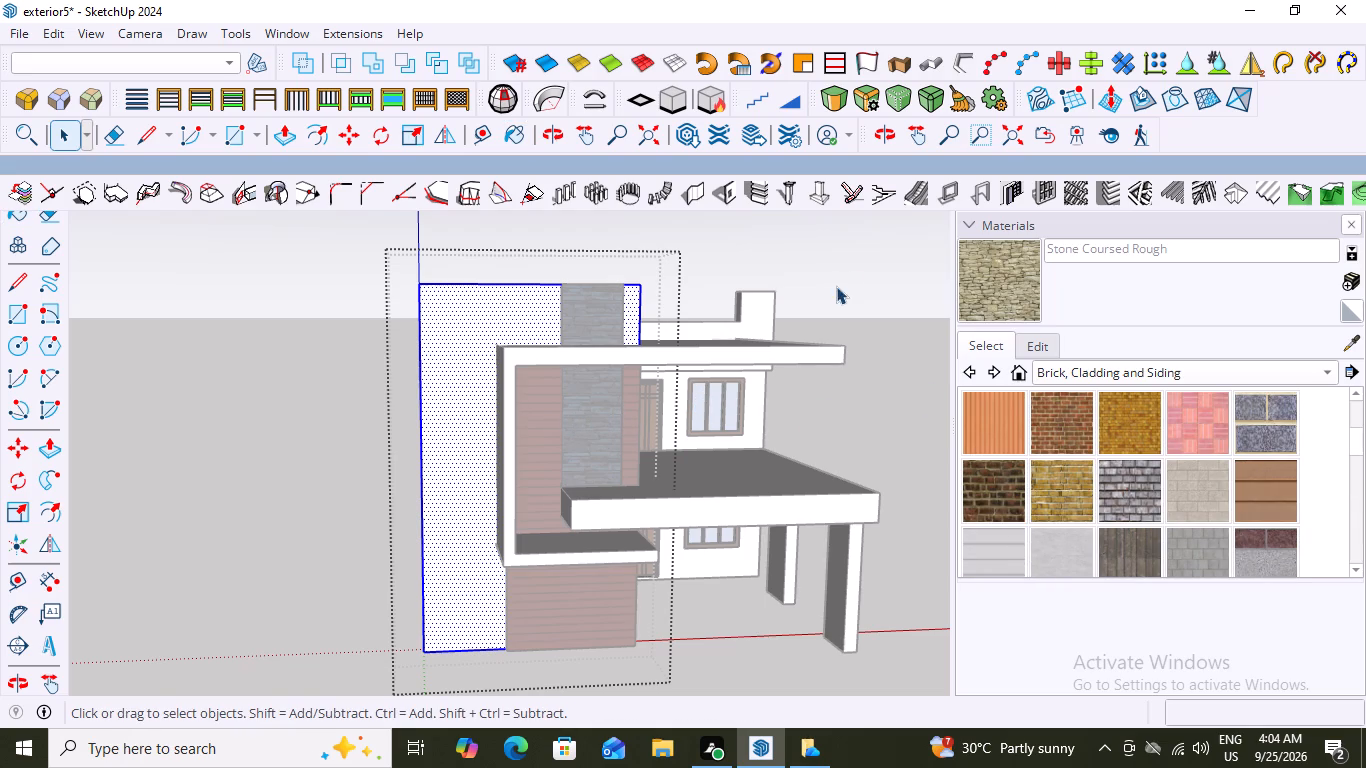
{"action": "left_click", "coordinate": [862, 250]}
Open the vertical stone strip group and paint its front face with Stone Coursed Rough from Brick, Cladding and Siding.
{"action": "scroll", "coordinate": [1302, 497], "scroll_direction": "down", "scroll_amount": 2}
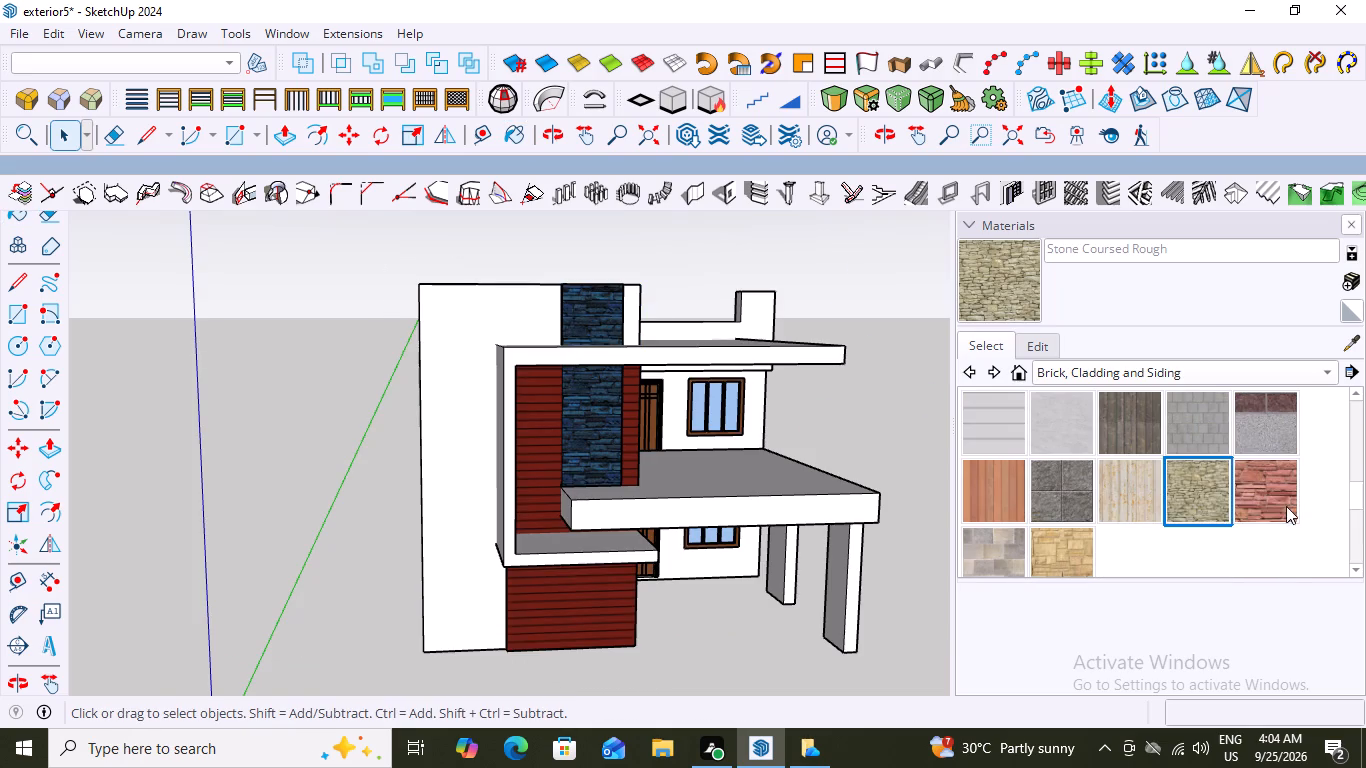
{"action": "scroll", "coordinate": [583, 462], "scroll_direction": "up", "scroll_amount": 2}
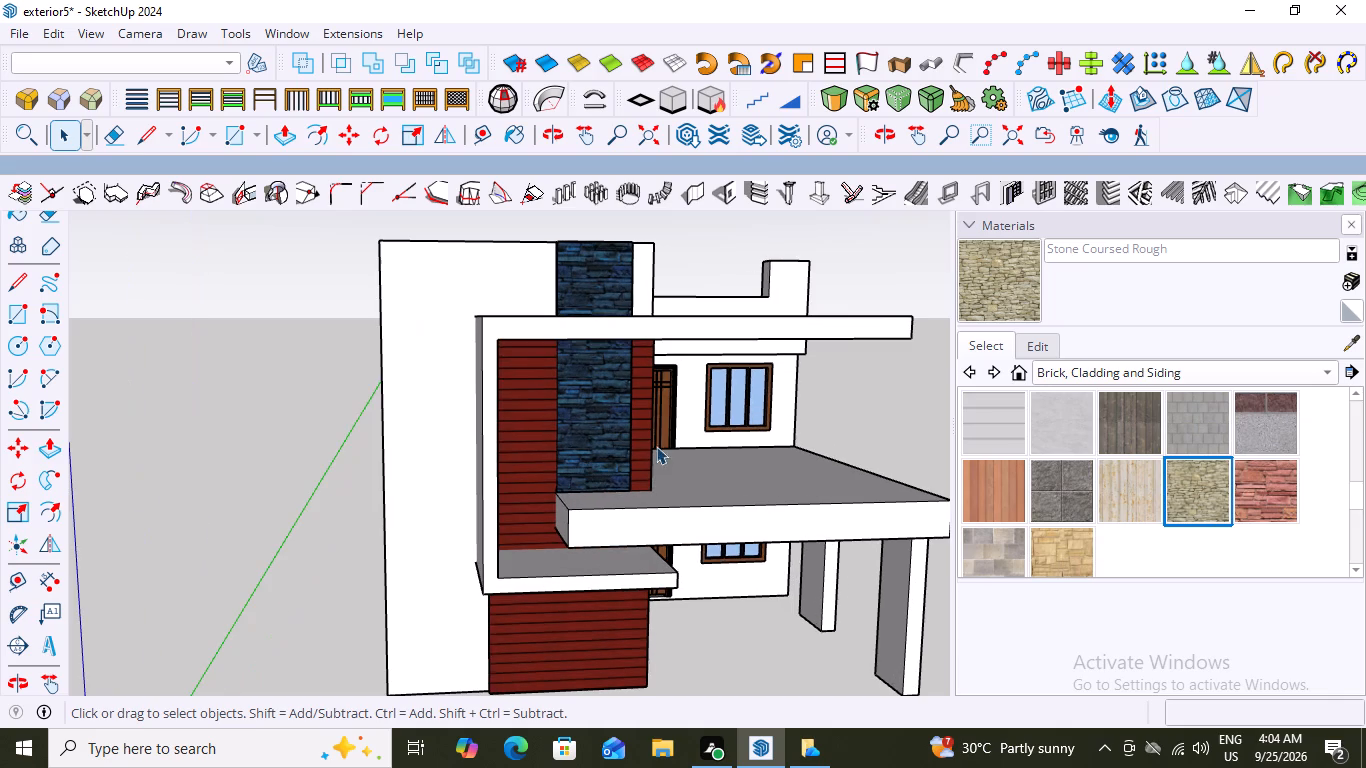
{"action": "left_click", "coordinate": [1206, 492]}
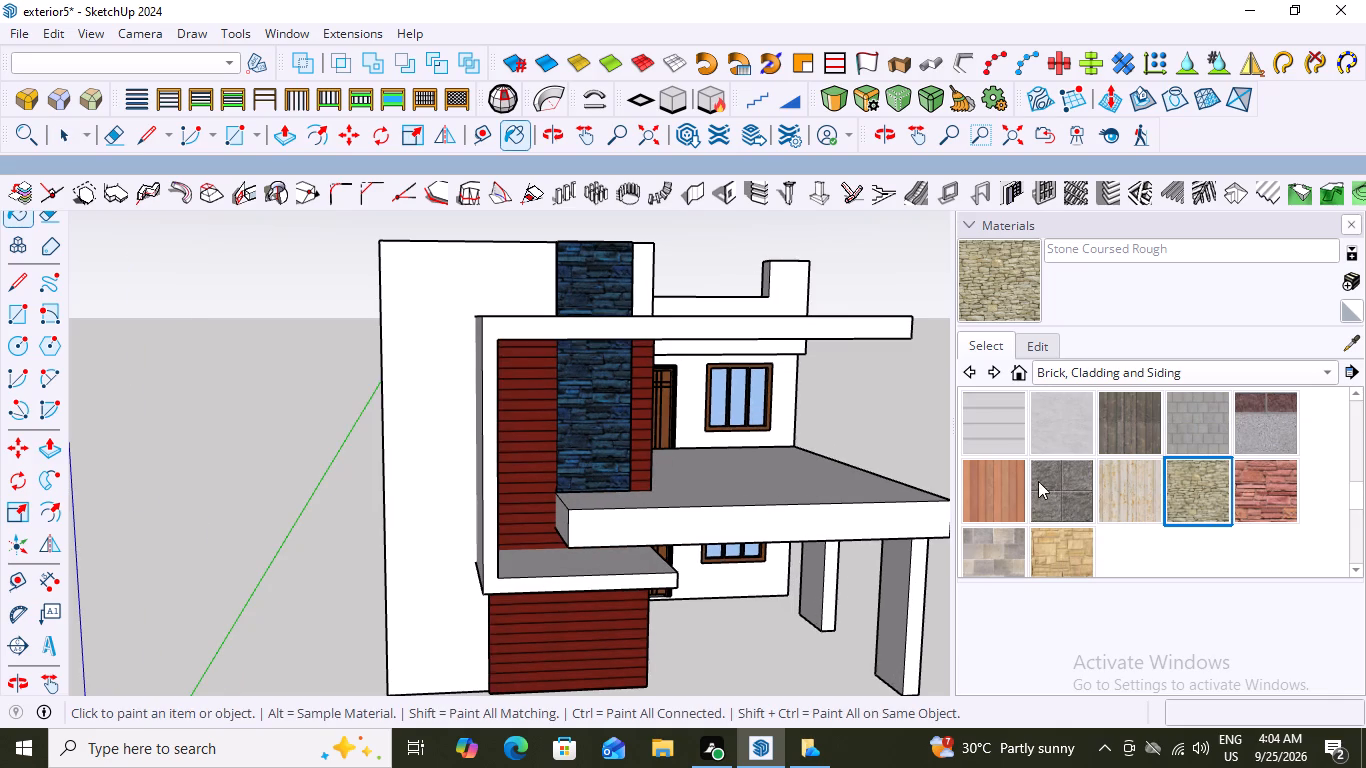
{"action": "key", "text": "space"}
{"action": "double_click", "coordinate": [596, 389]}
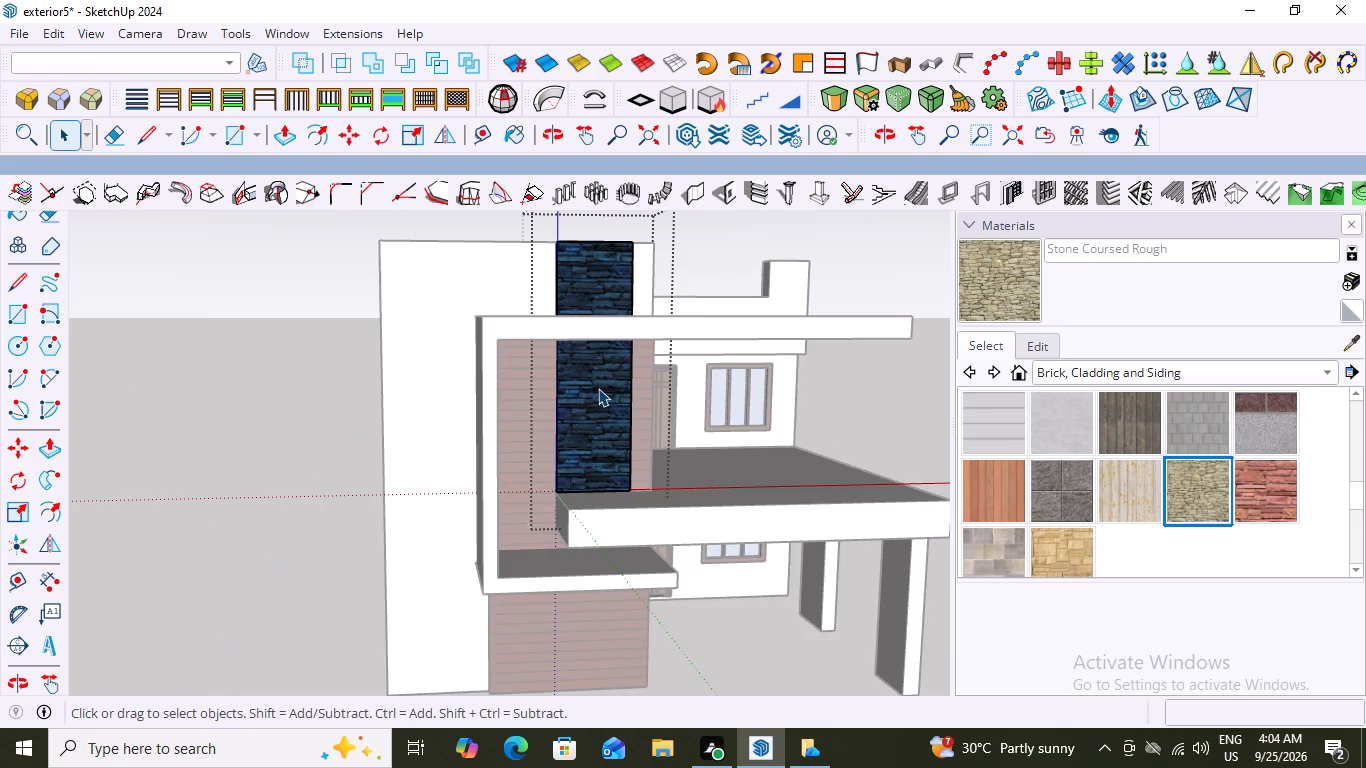
{"action": "left_click", "coordinate": [598, 388]}
{"action": "left_click", "coordinate": [1201, 504]}
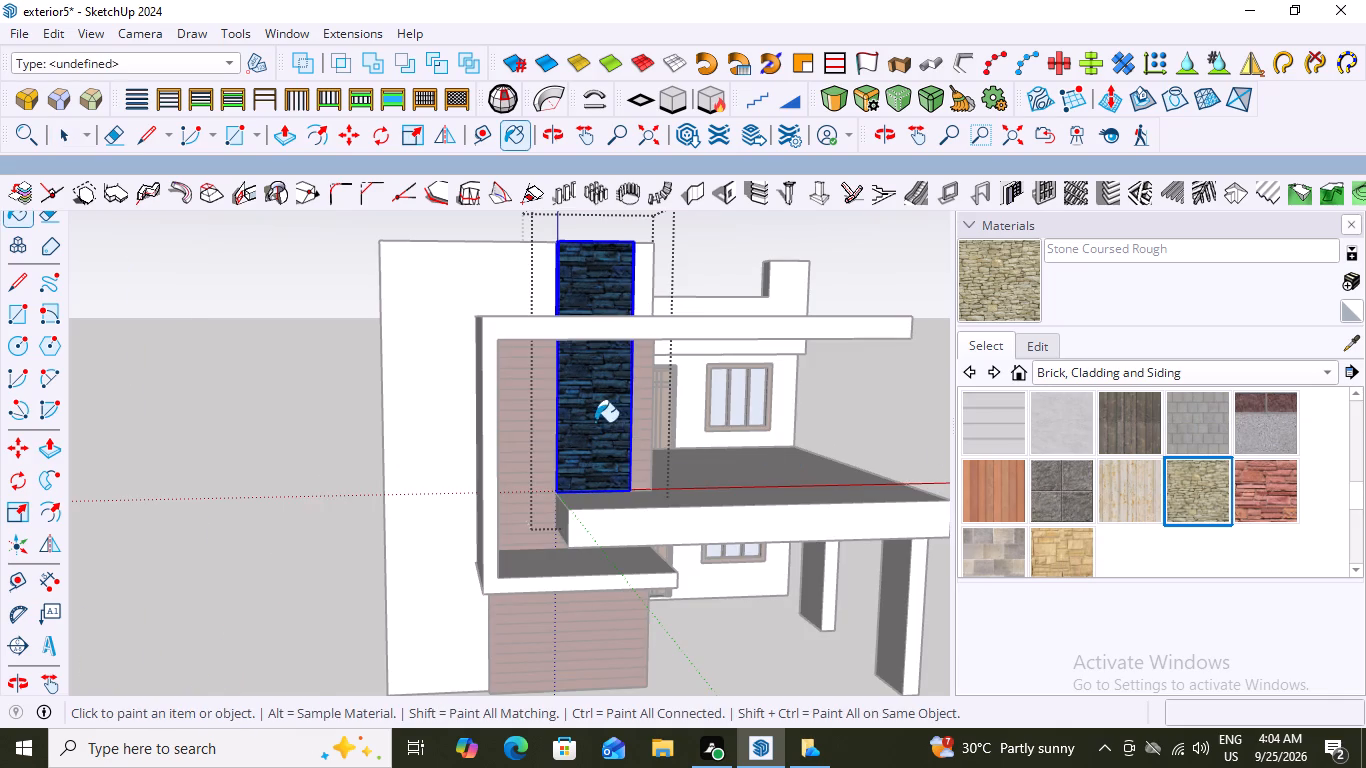
{"action": "left_click", "coordinate": [599, 419]}
Edit the Stone Coursed Rough material on the stone strip and lower its colour brightness to a very dark tone.
{"action": "scroll", "coordinate": [593, 300], "scroll_direction": "up", "scroll_amount": 7}
{"action": "scroll", "coordinate": [593, 299], "scroll_direction": "down", "scroll_amount": 2}
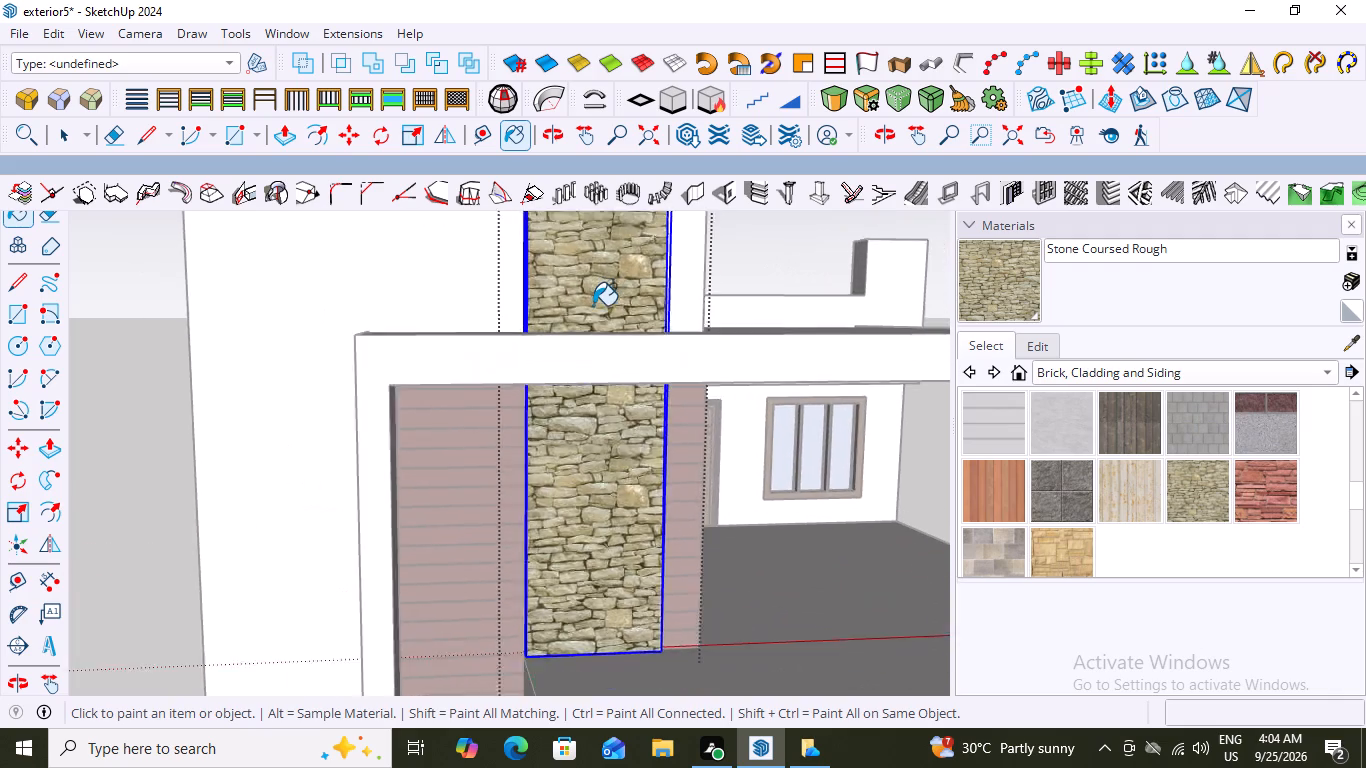
{"action": "scroll", "coordinate": [593, 305], "scroll_direction": "down", "scroll_amount": 7}
{"action": "middle_click_drag", "start_coordinate": [625, 258], "coordinate": [468, 324]}
{"action": "scroll", "coordinate": [284, 314], "scroll_direction": "down", "scroll_amount": 1}
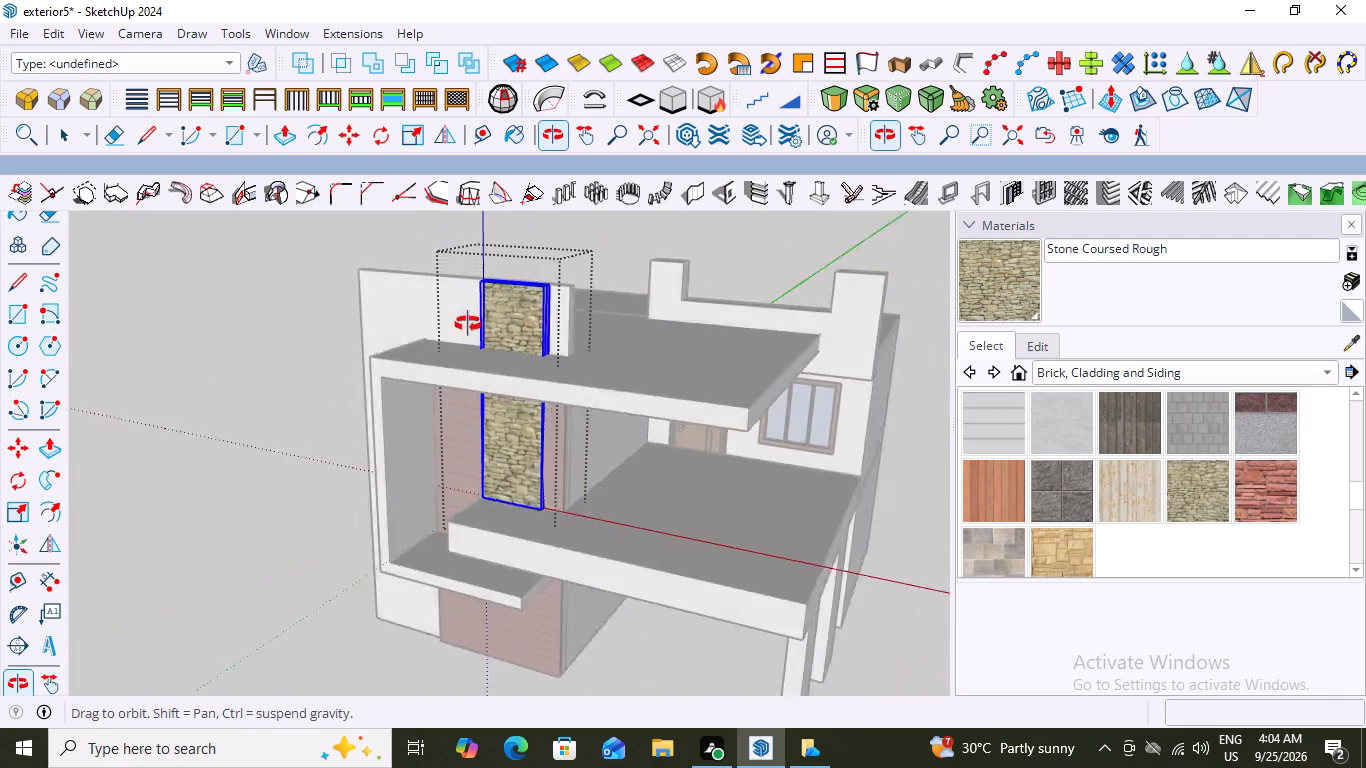
{"action": "middle_click_drag", "start_coordinate": [468, 324], "coordinate": [547, 323]}
{"action": "scroll", "coordinate": [1187, 445], "scroll_direction": "up", "scroll_amount": 1}
{"action": "double_click", "coordinate": [1040, 341]}
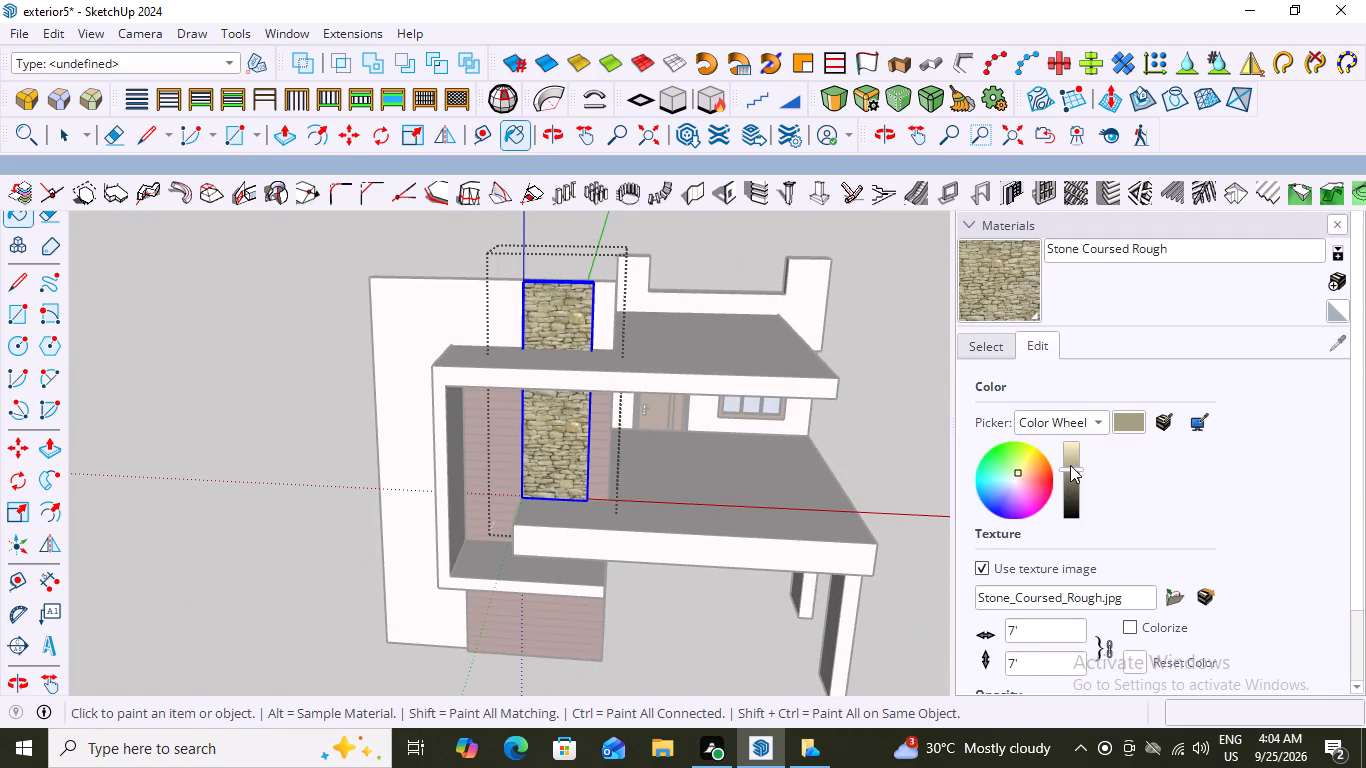
{"action": "left_click_drag", "start_coordinate": [1071, 465], "coordinate": [1076, 502]}
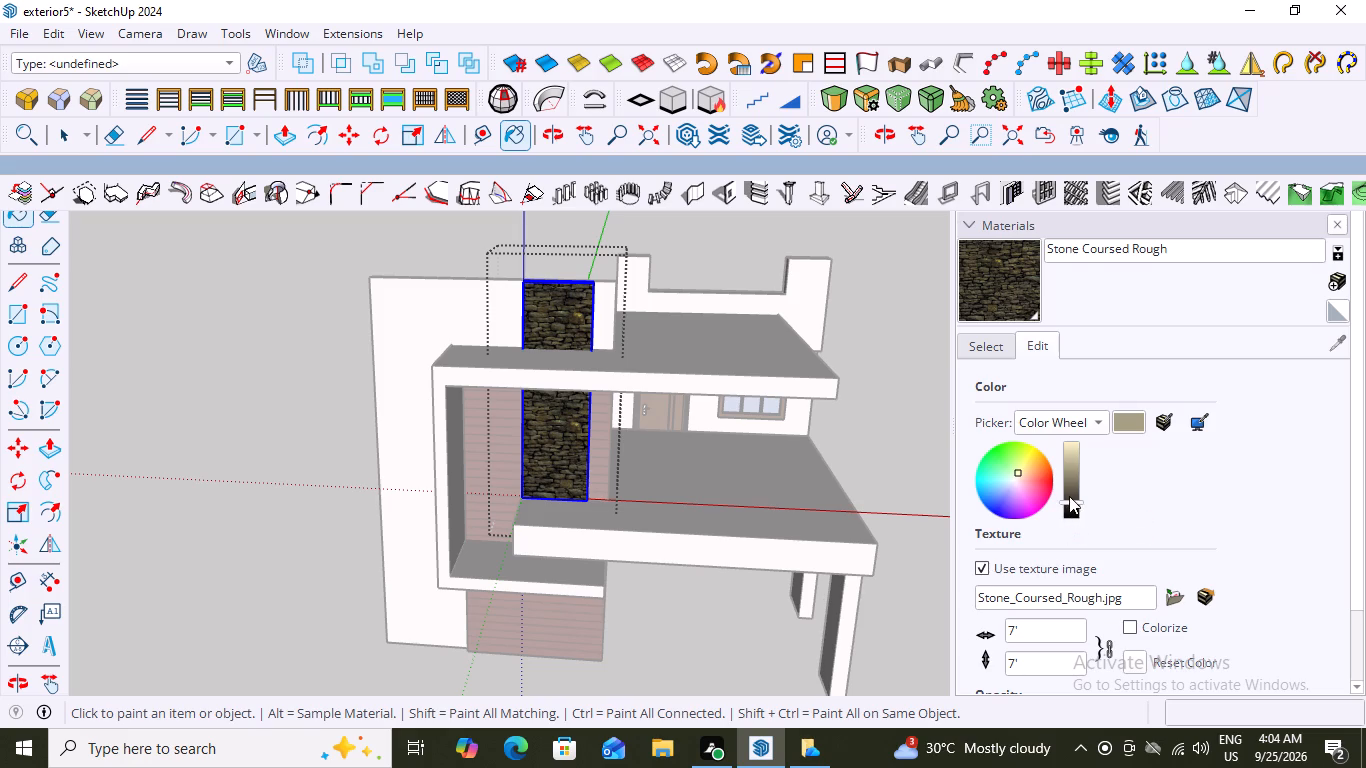
{"action": "left_click", "coordinate": [1070, 503]}
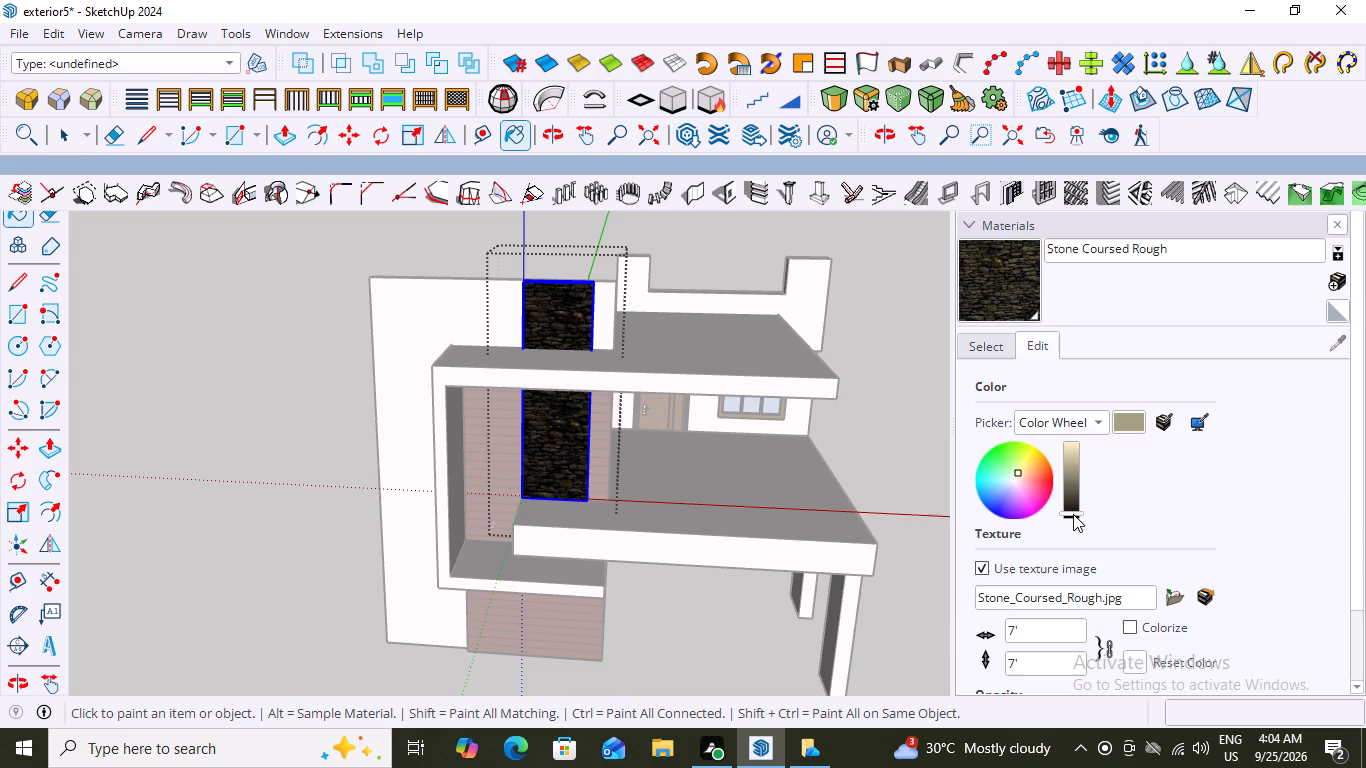
Shift the Stone Coursed Rough hue to a muted dark blue, return to the swatches and leave the stone strip group.
{"action": "left_click", "coordinate": [1019, 469]}
{"action": "left_click_drag", "start_coordinate": [1020, 473], "coordinate": [993, 485]}
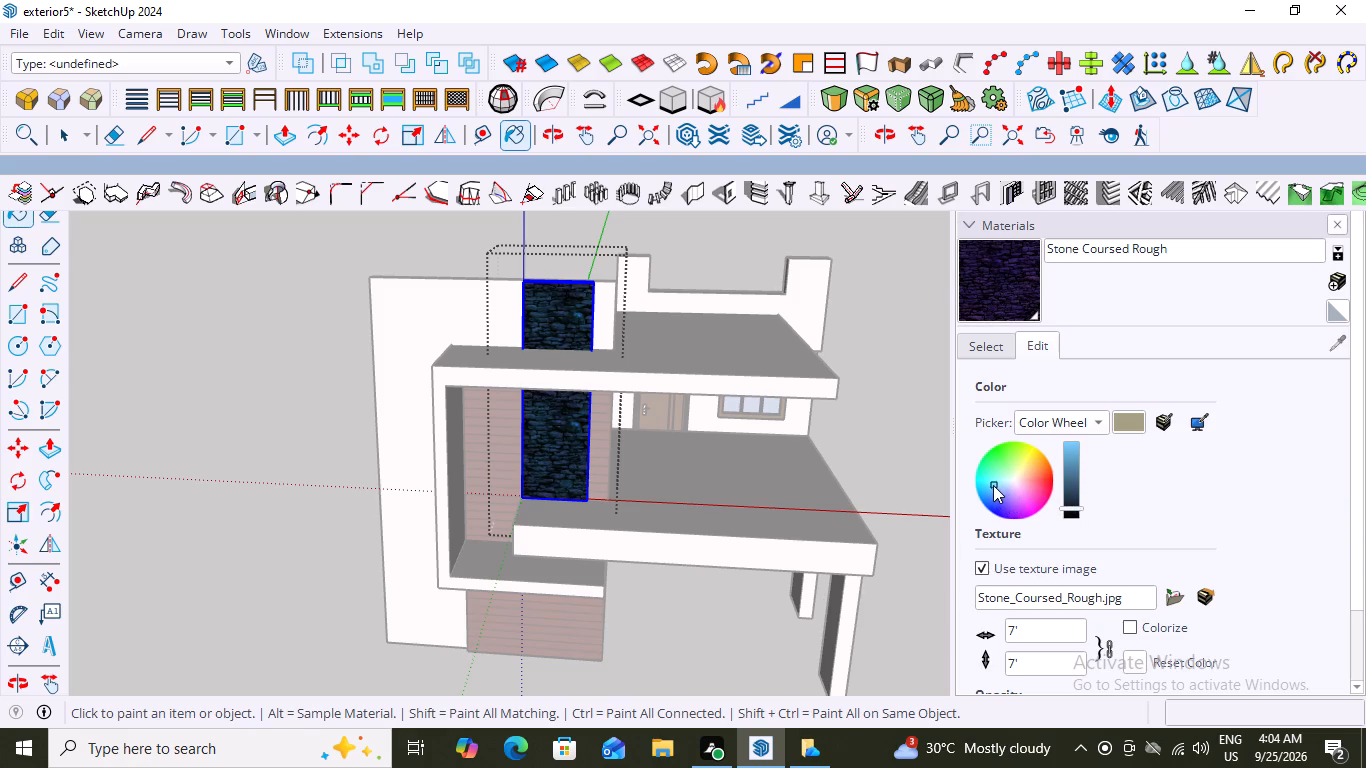
{"action": "left_click_drag", "start_coordinate": [993, 485], "coordinate": [993, 483]}
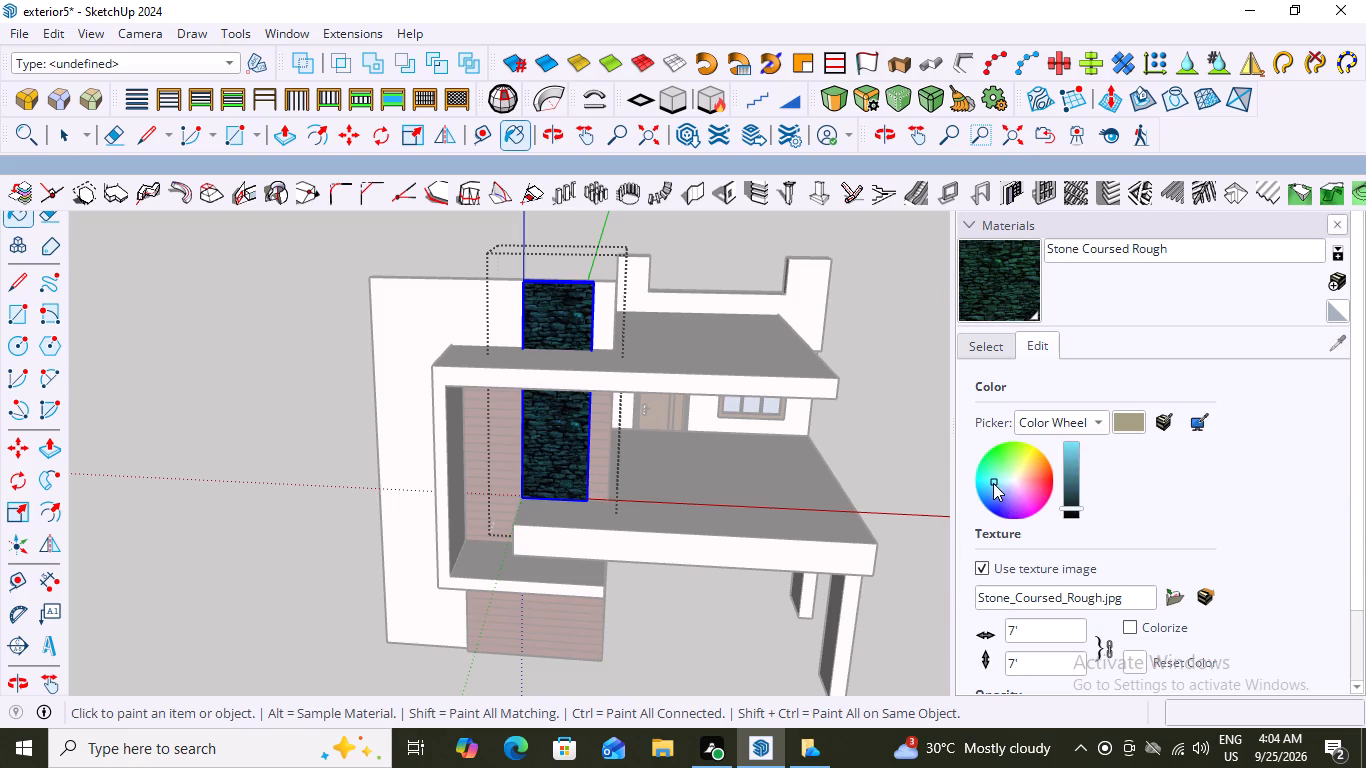
{"action": "left_click_drag", "start_coordinate": [993, 483], "coordinate": [1010, 478]}
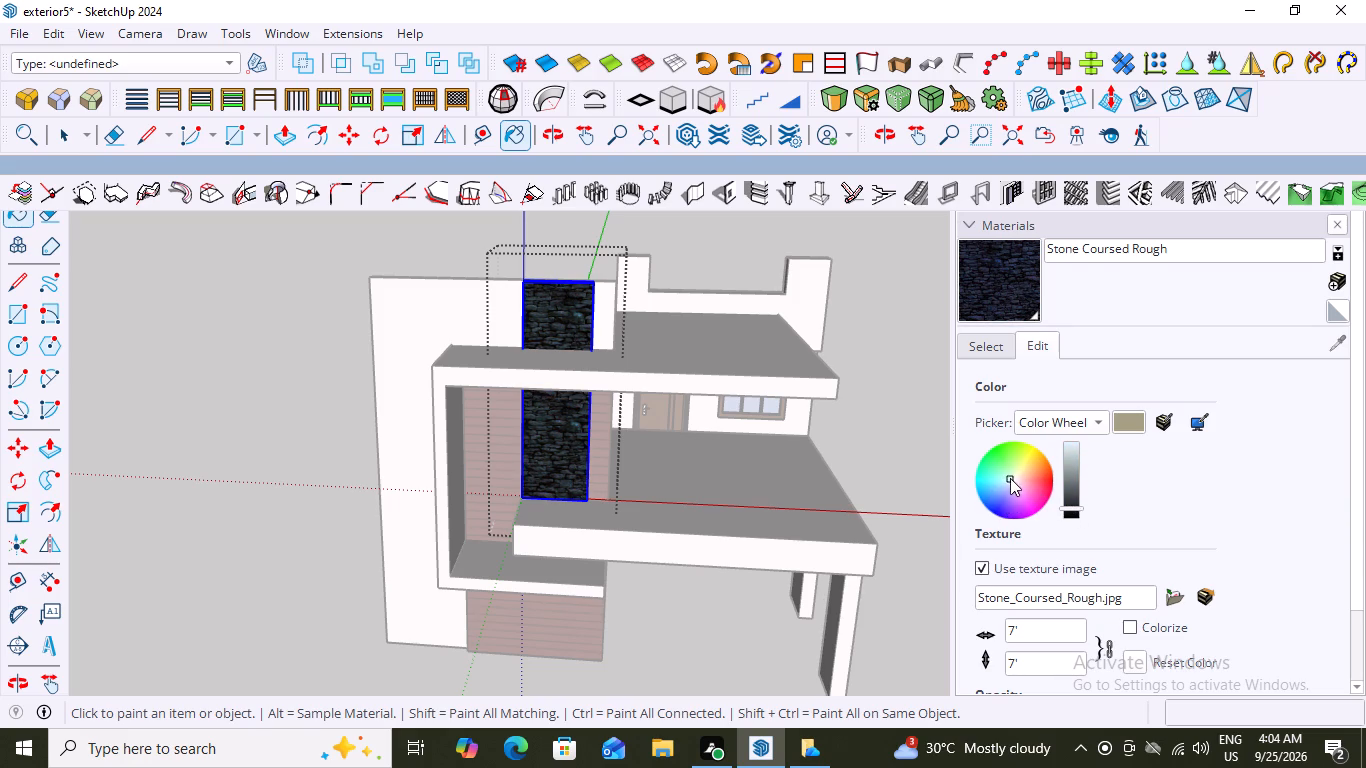
{"action": "left_click_drag", "start_coordinate": [1010, 478], "coordinate": [1025, 490]}
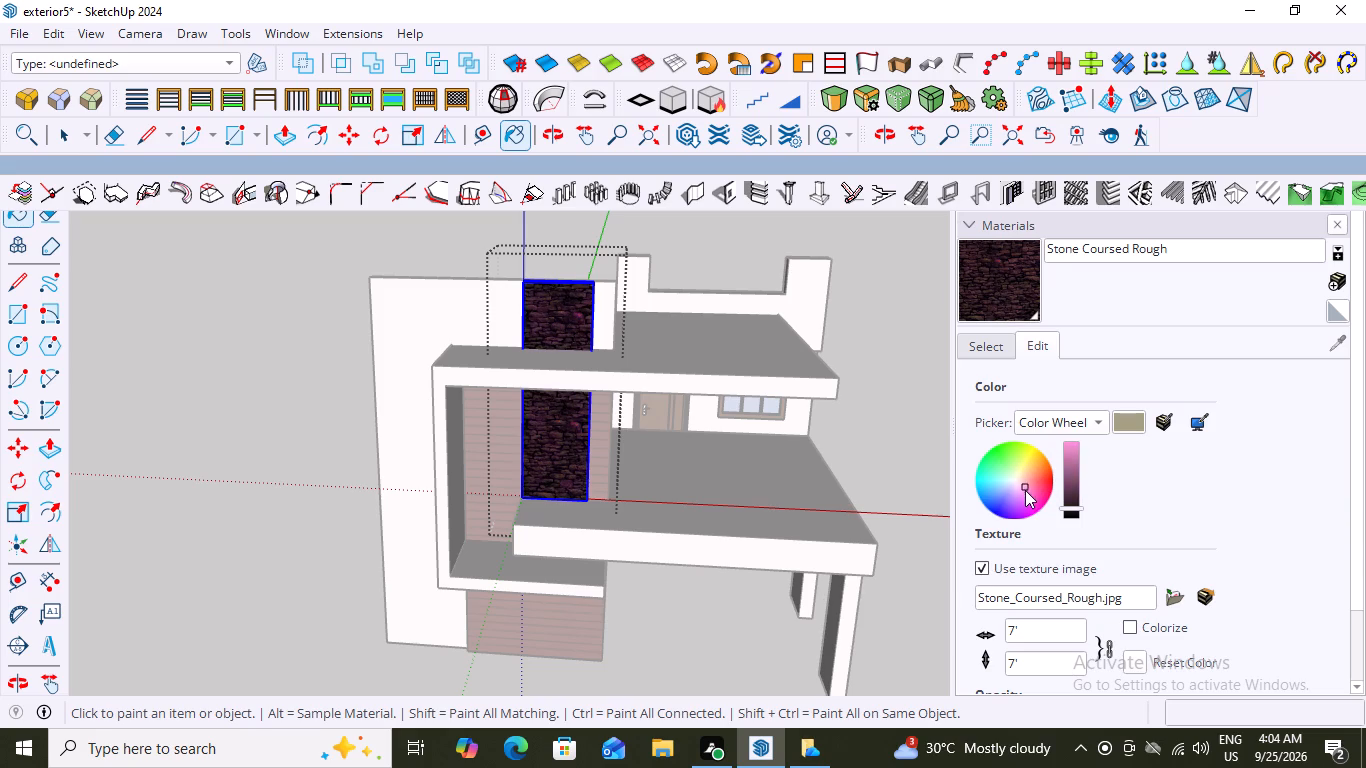
{"action": "left_click_drag", "start_coordinate": [1025, 490], "coordinate": [998, 494]}
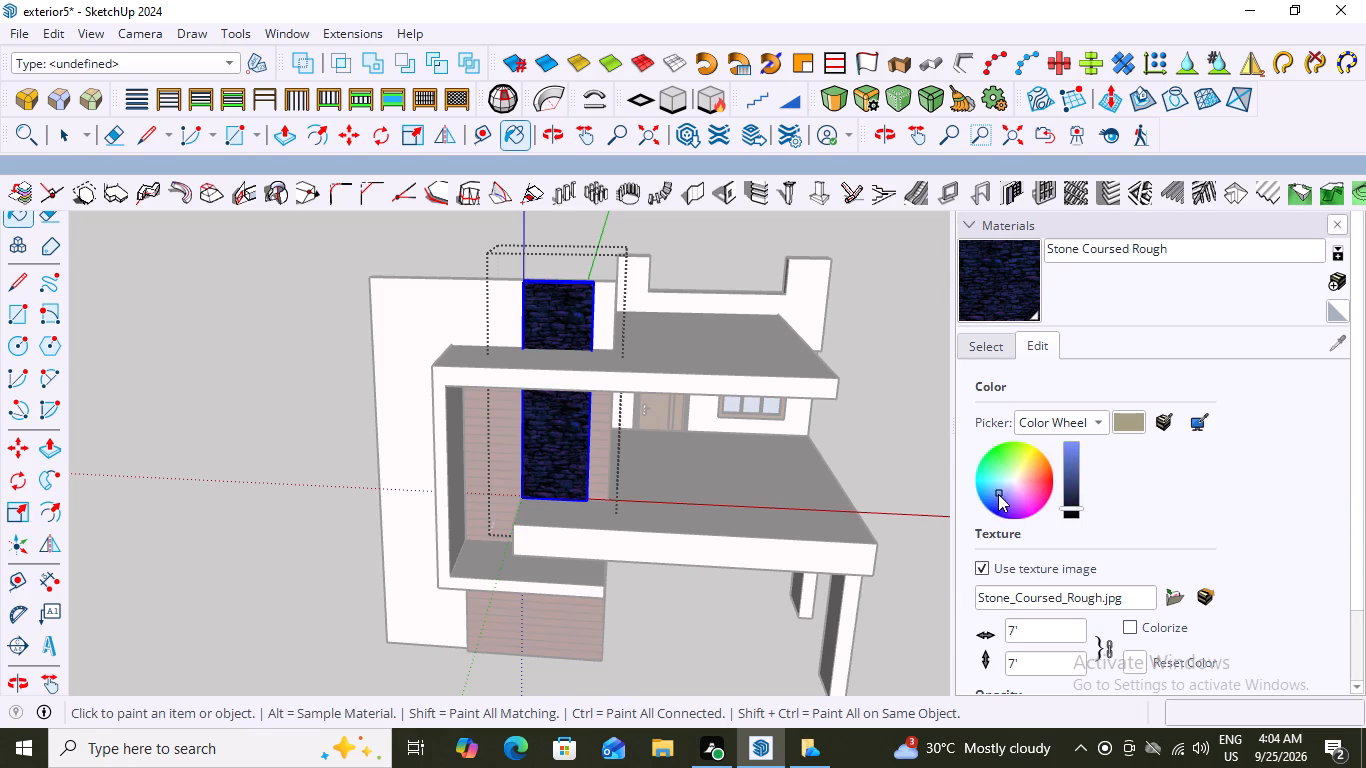
{"action": "left_click_drag", "start_coordinate": [998, 494], "coordinate": [1005, 484]}
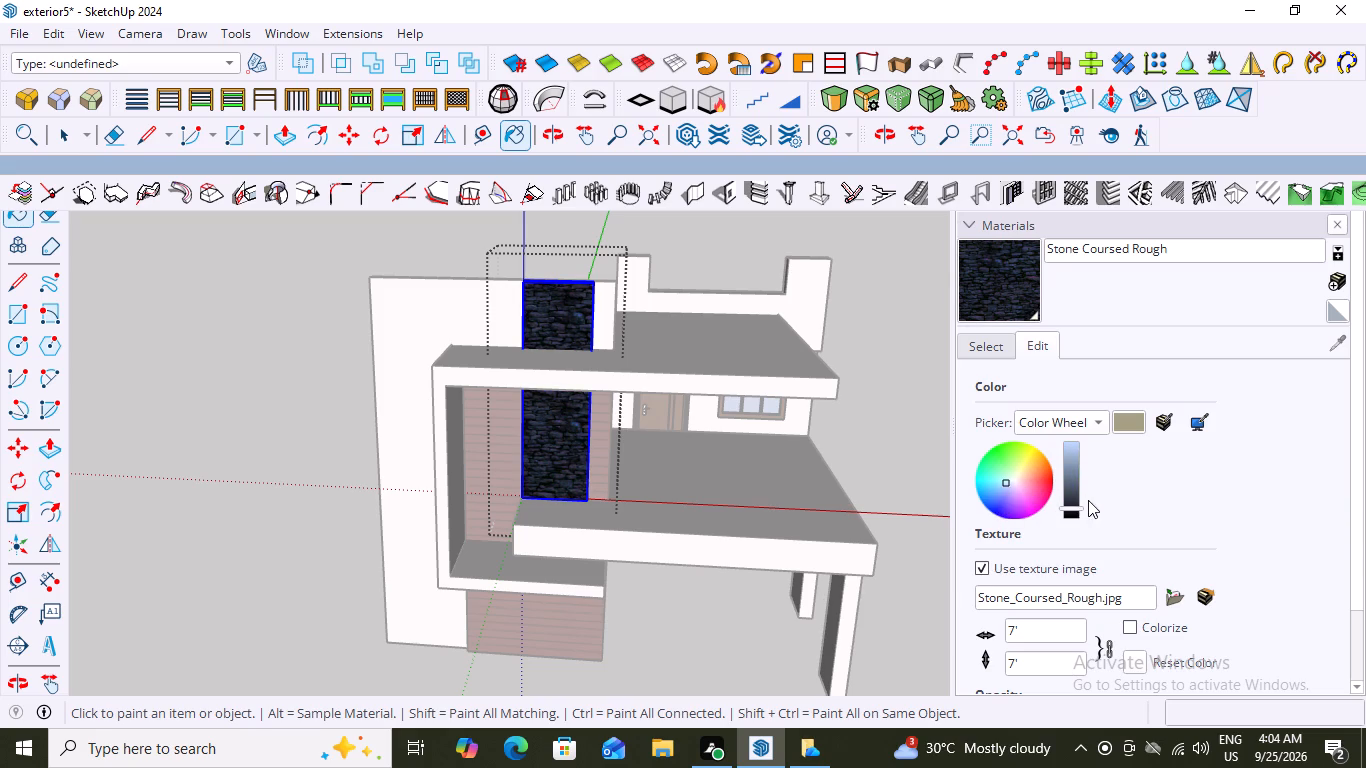
{"action": "double_click", "coordinate": [1073, 509]}
{"action": "double_click", "coordinate": [976, 343]}
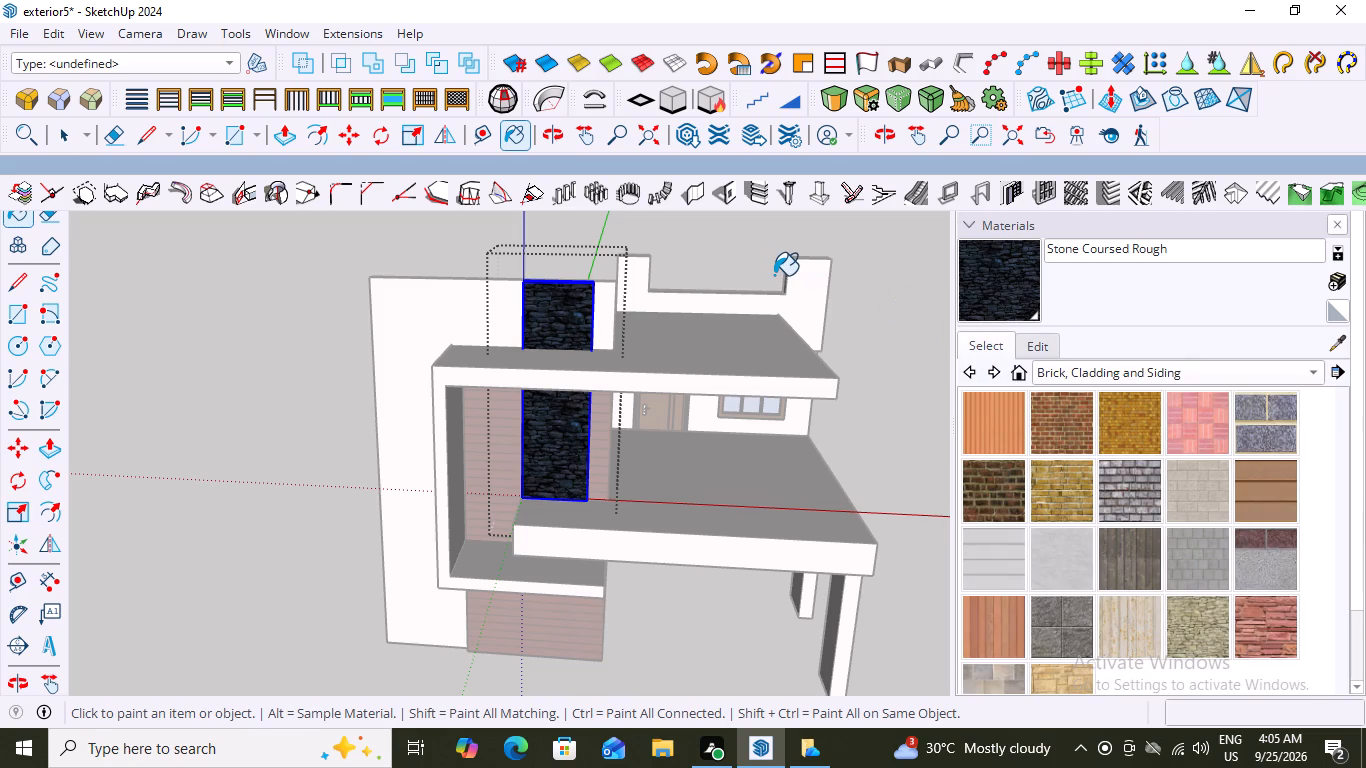
{"action": "key", "text": "space"}
{"action": "double_click", "coordinate": [751, 250]}
{"action": "middle_click", "coordinate": [780, 240]}
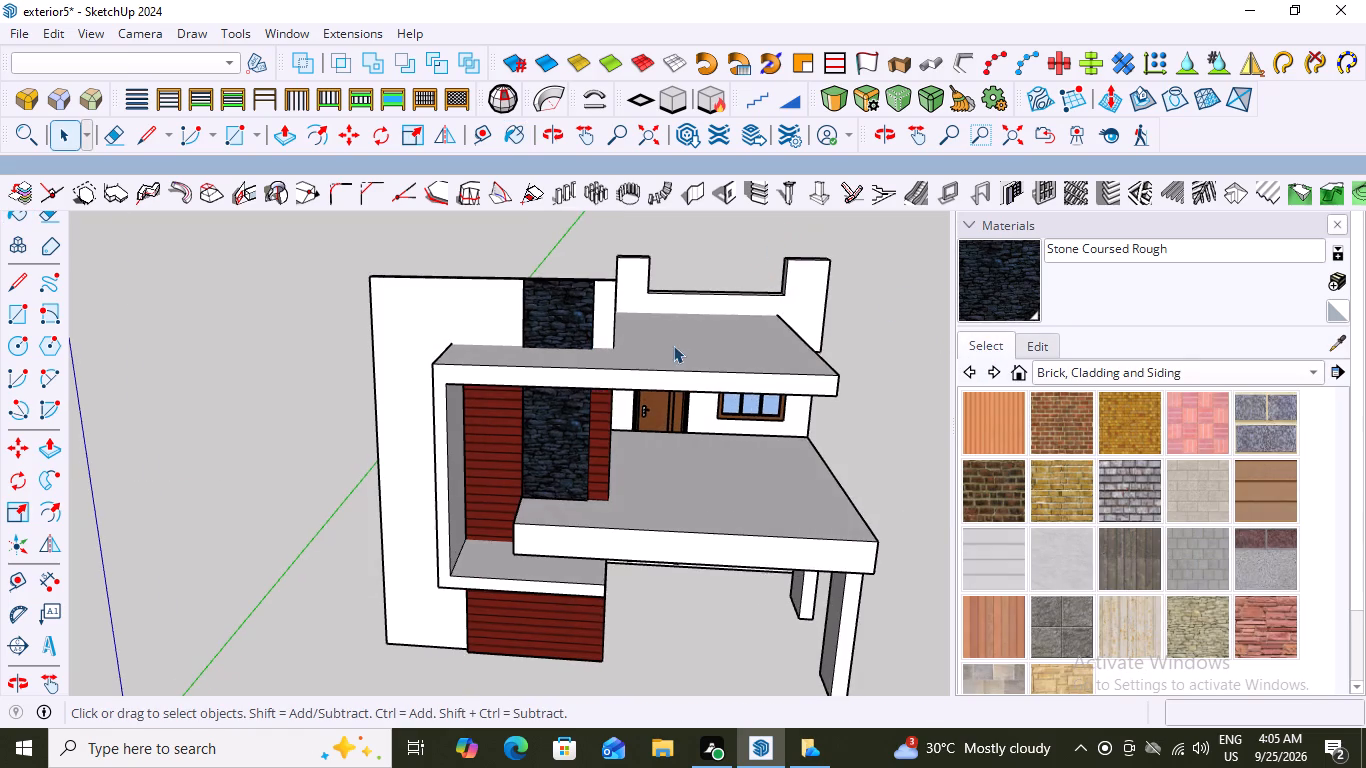
Inspect the recoloured stone strip against the red cladding and white walls, both up close and from a distance.
{"action": "scroll", "coordinate": [673, 345], "scroll_direction": "down", "scroll_amount": 3}
{"action": "middle_click_drag", "start_coordinate": [661, 384], "coordinate": [690, 312]}
{"action": "scroll", "coordinate": [534, 432], "scroll_direction": "up", "scroll_amount": 10}
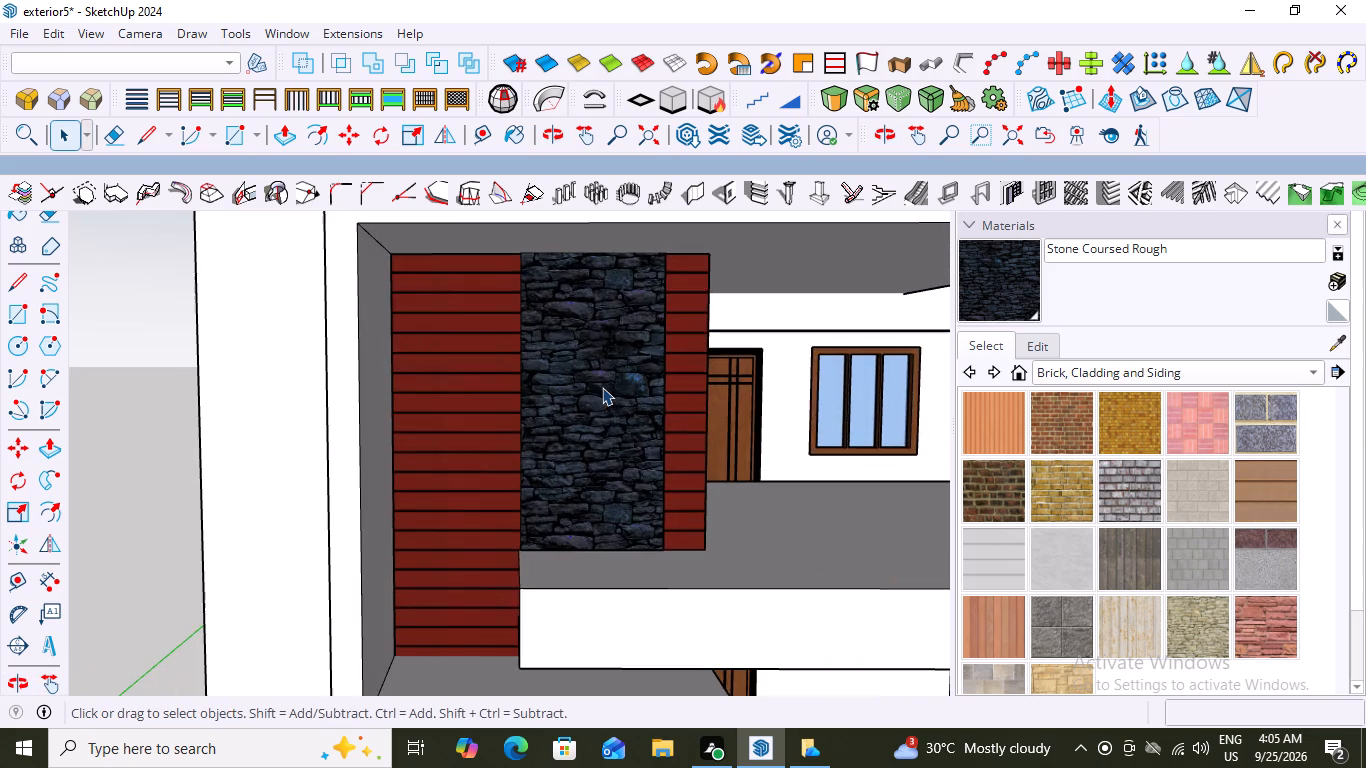
{"action": "scroll", "coordinate": [602, 409], "scroll_direction": "up", "scroll_amount": 3}
{"action": "scroll", "coordinate": [535, 333], "scroll_direction": "down", "scroll_amount": 4}
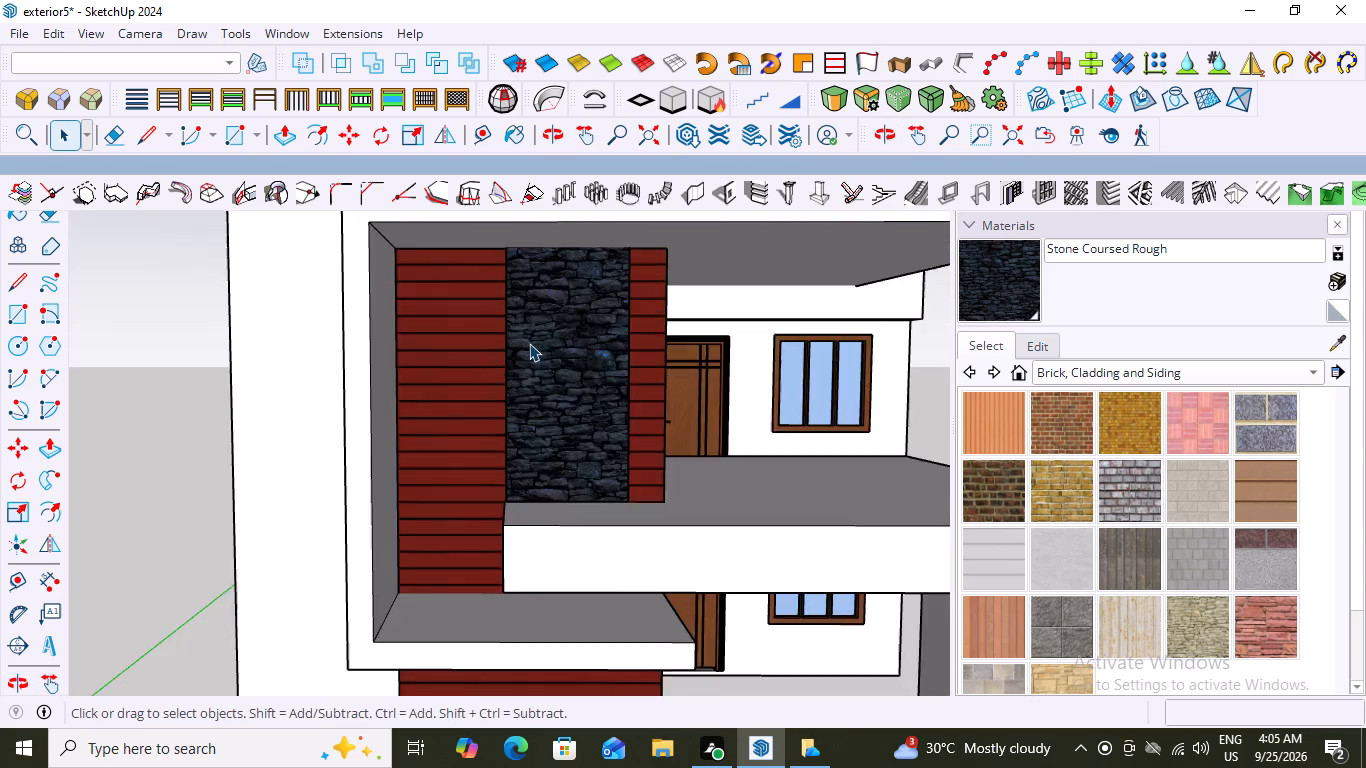
{"action": "scroll", "coordinate": [529, 343], "scroll_direction": "down", "scroll_amount": 14}
{"action": "scroll", "coordinate": [546, 320], "scroll_direction": "up", "scroll_amount": 13}
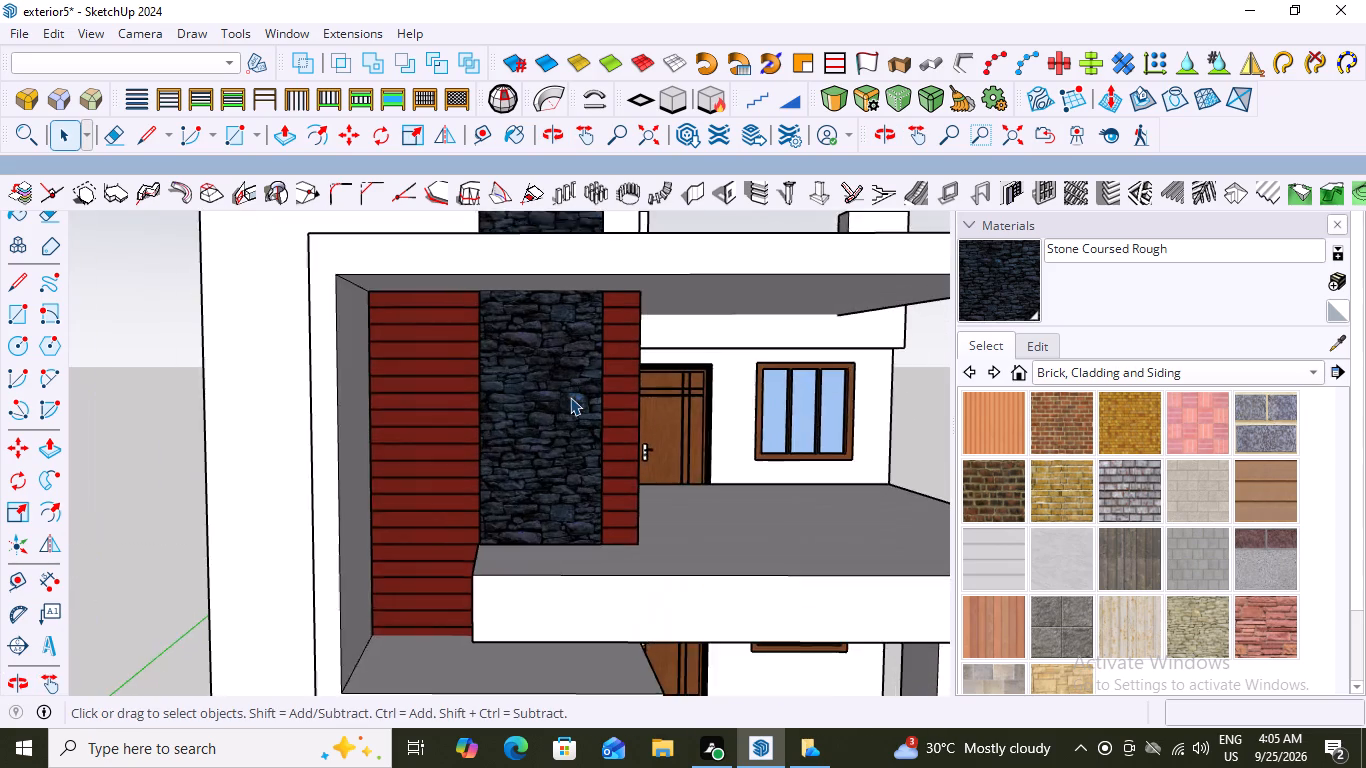
{"action": "scroll", "coordinate": [570, 397], "scroll_direction": "up", "scroll_amount": 2}
{"action": "scroll", "coordinate": [570, 397], "scroll_direction": "down", "scroll_amount": 9}
{"action": "middle_click_drag", "start_coordinate": [561, 410], "coordinate": [454, 408]}
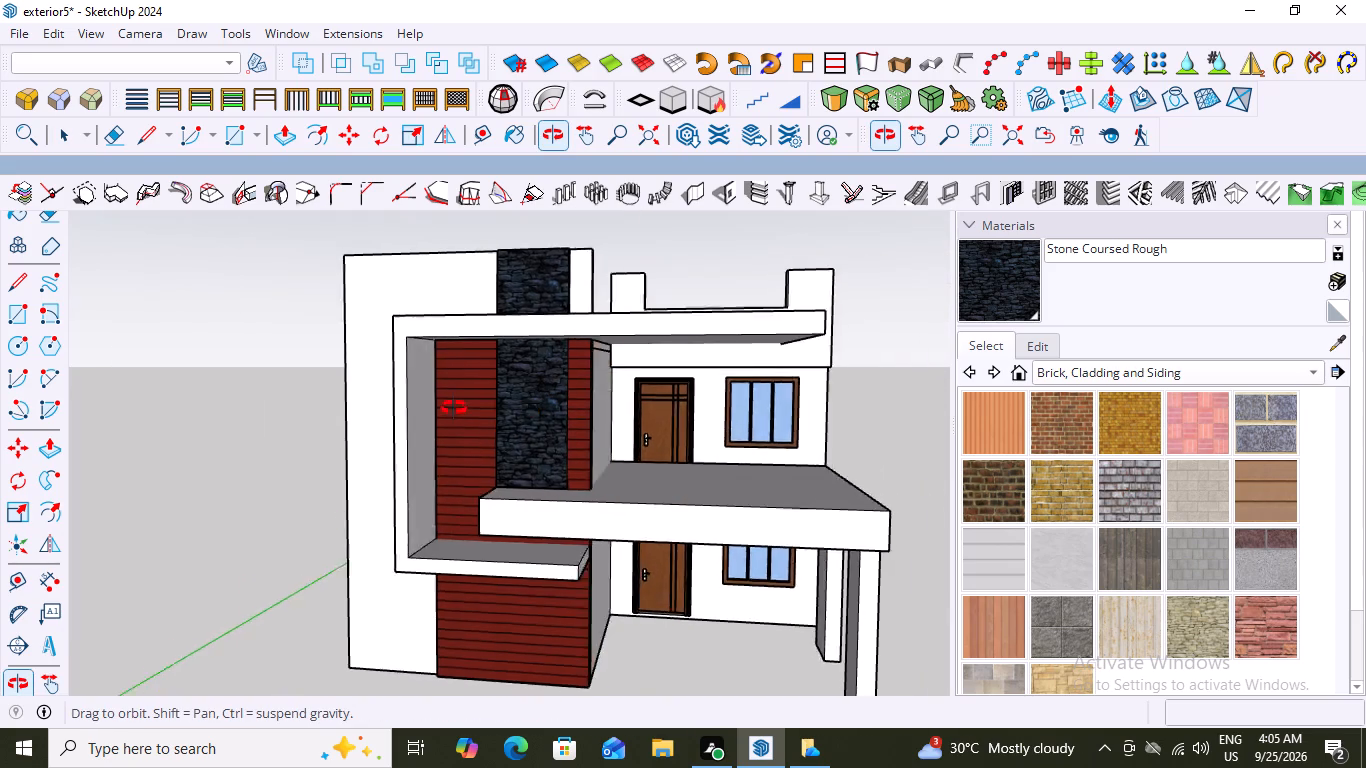
{"action": "middle_click_drag", "start_coordinate": [454, 408], "coordinate": [521, 434]}
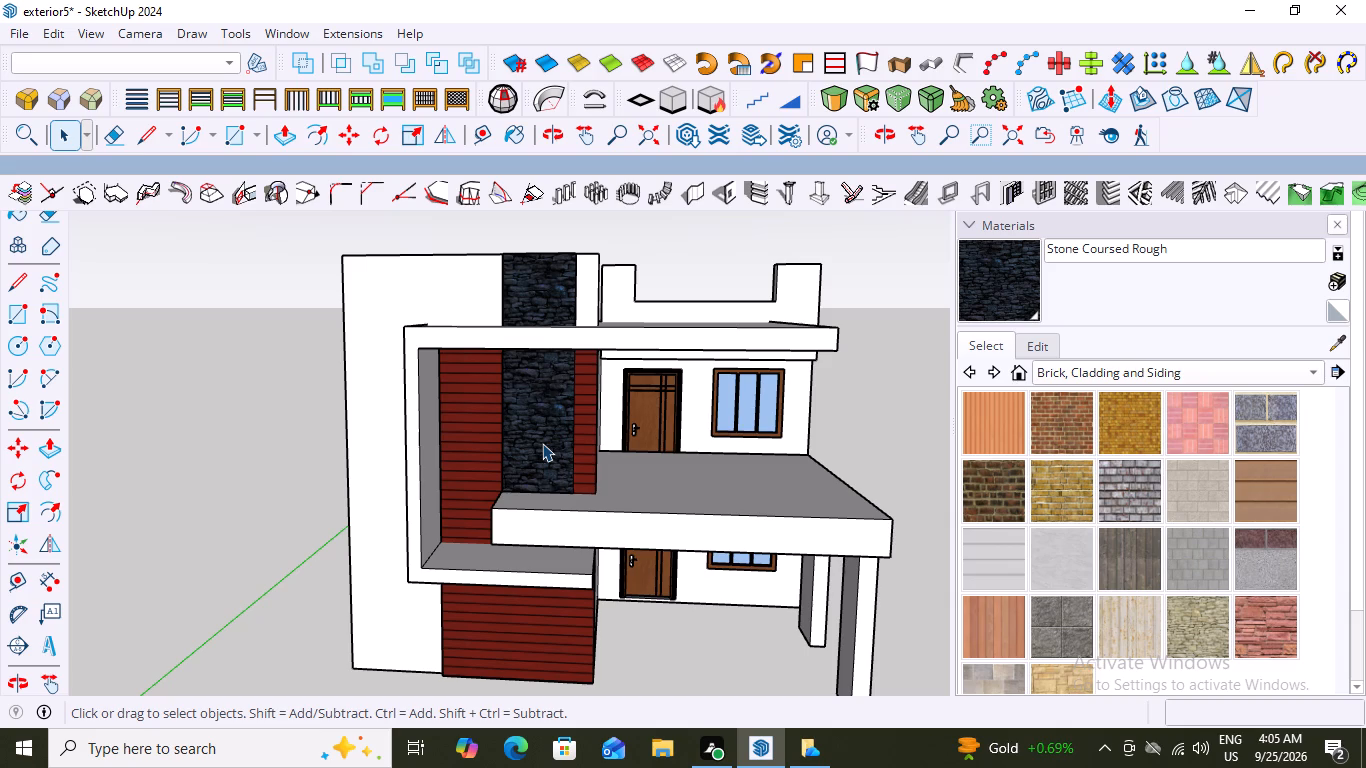
Examine the dark blue stone strip and red cladding on the front elevation from several angles, both close up and from a distance.
{"action": "scroll", "coordinate": [444, 440], "scroll_direction": "down", "scroll_amount": 3}
{"action": "middle_click_drag", "start_coordinate": [524, 450], "coordinate": [634, 441]}
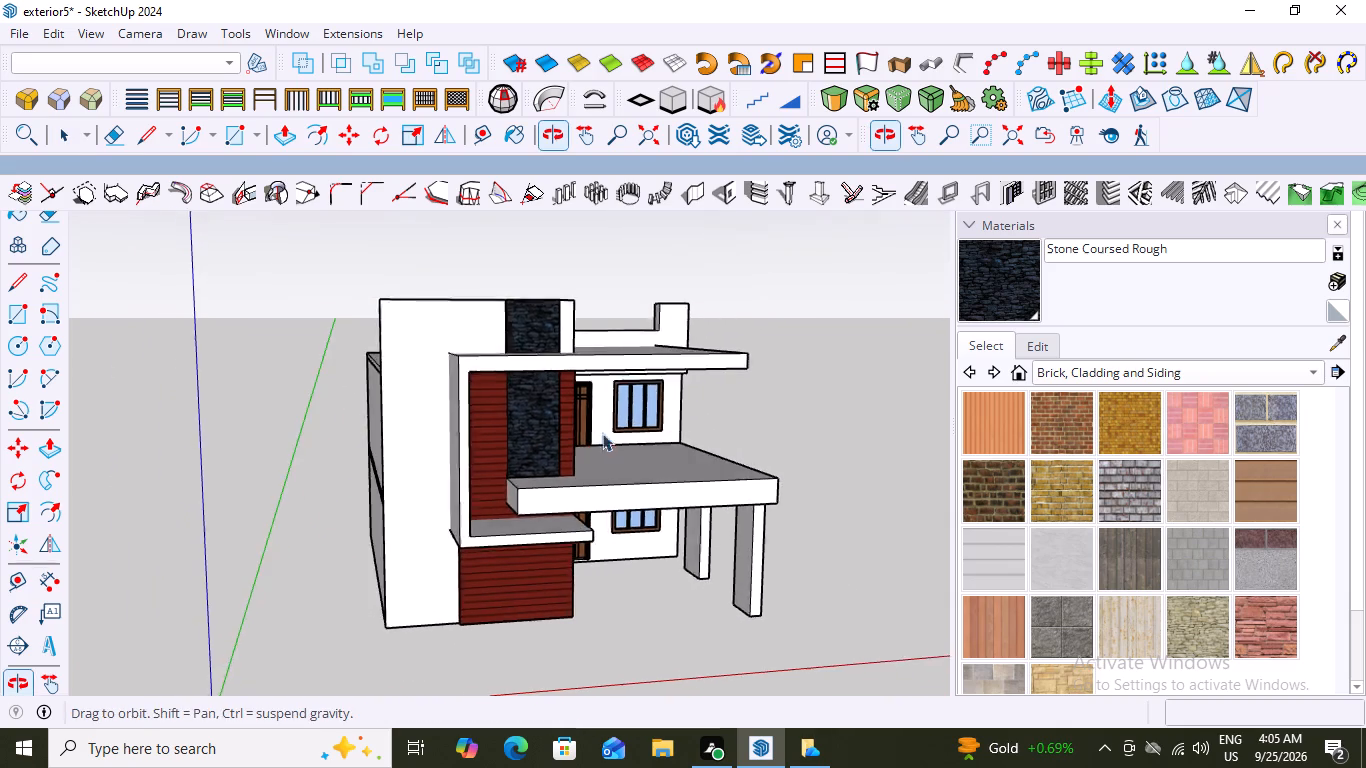
{"action": "scroll", "coordinate": [532, 426], "scroll_direction": "up", "scroll_amount": 11}
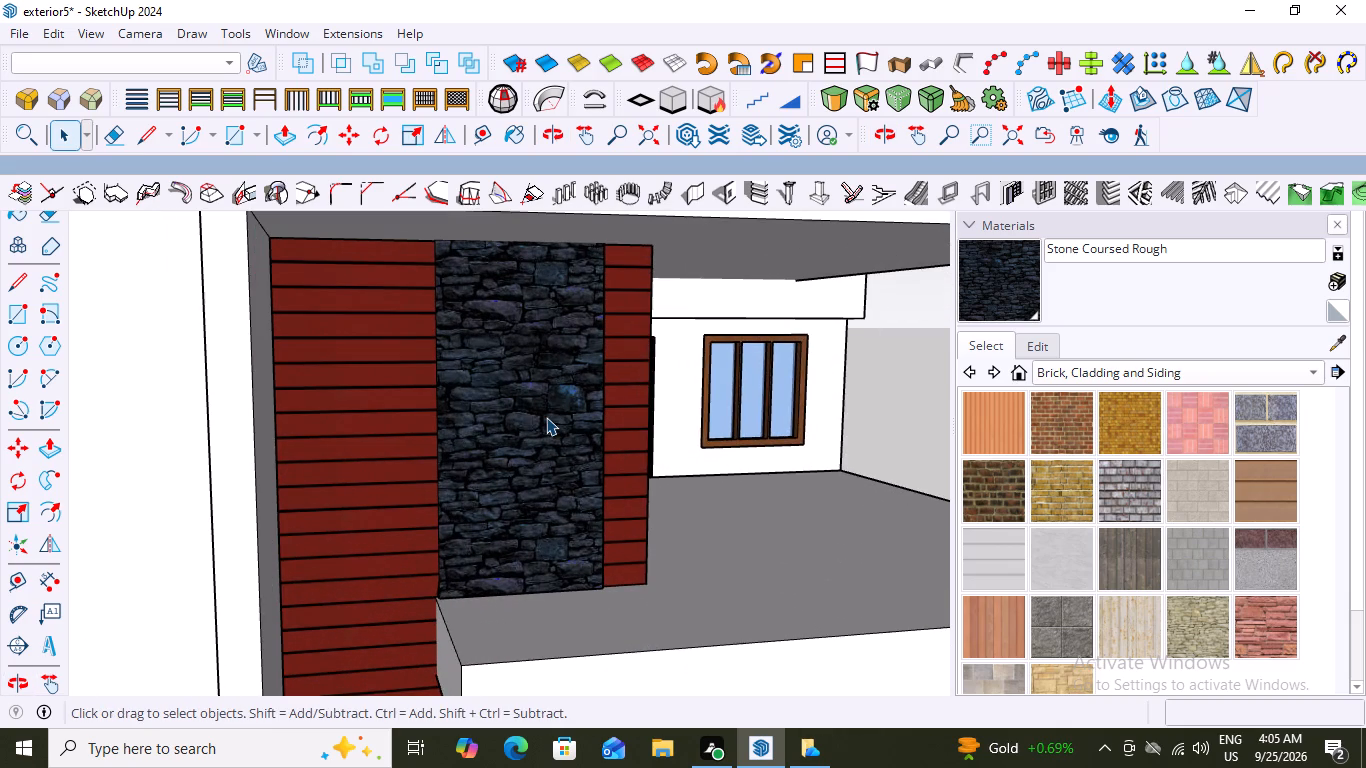
{"action": "scroll", "coordinate": [546, 417], "scroll_direction": "down", "scroll_amount": 7}
{"action": "scroll", "coordinate": [544, 442], "scroll_direction": "up", "scroll_amount": 16}
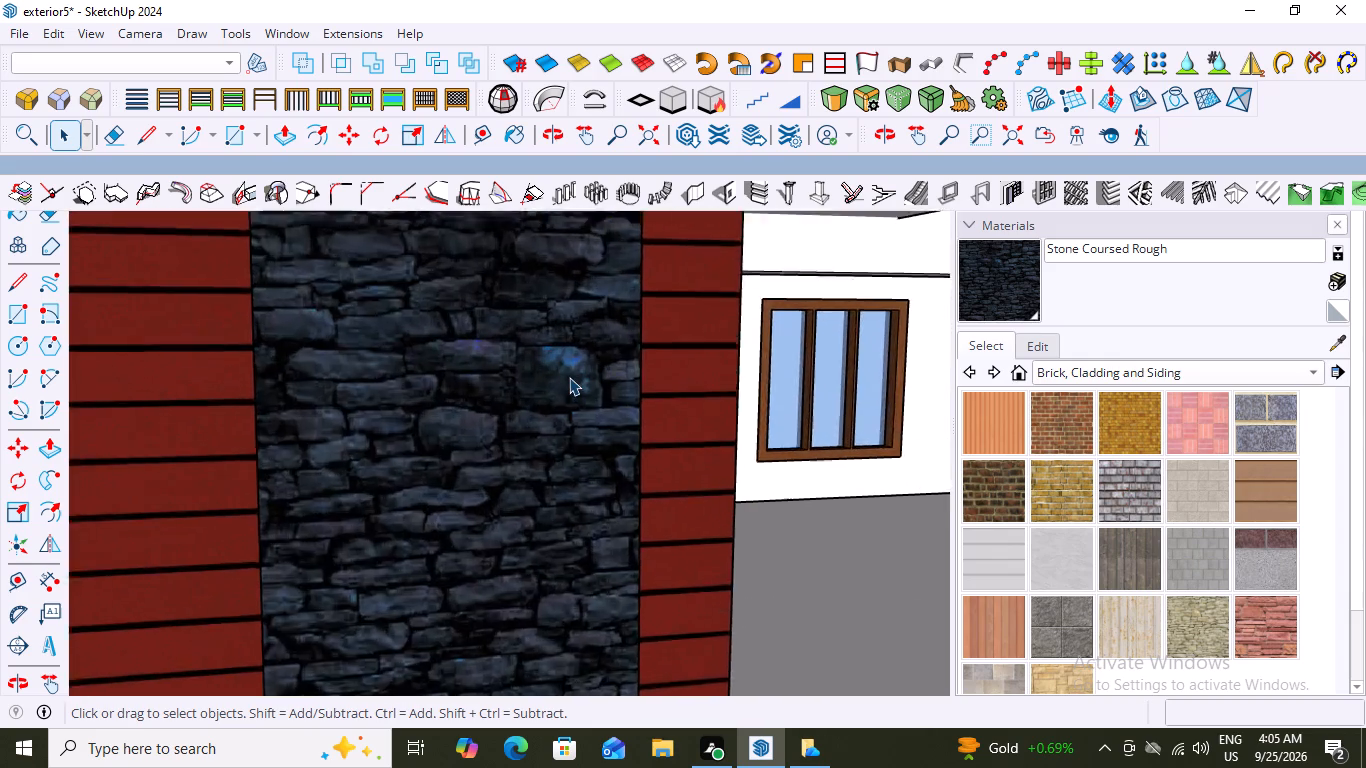
{"action": "scroll", "coordinate": [569, 377], "scroll_direction": "up", "scroll_amount": 2}
{"action": "scroll", "coordinate": [569, 377], "scroll_direction": "down", "scroll_amount": 6}
{"action": "scroll", "coordinate": [512, 379], "scroll_direction": "up", "scroll_amount": 1}
{"action": "scroll", "coordinate": [455, 374], "scroll_direction": "down", "scroll_amount": 20}
{"action": "scroll", "coordinate": [455, 374], "scroll_direction": "down", "scroll_amount": 2}
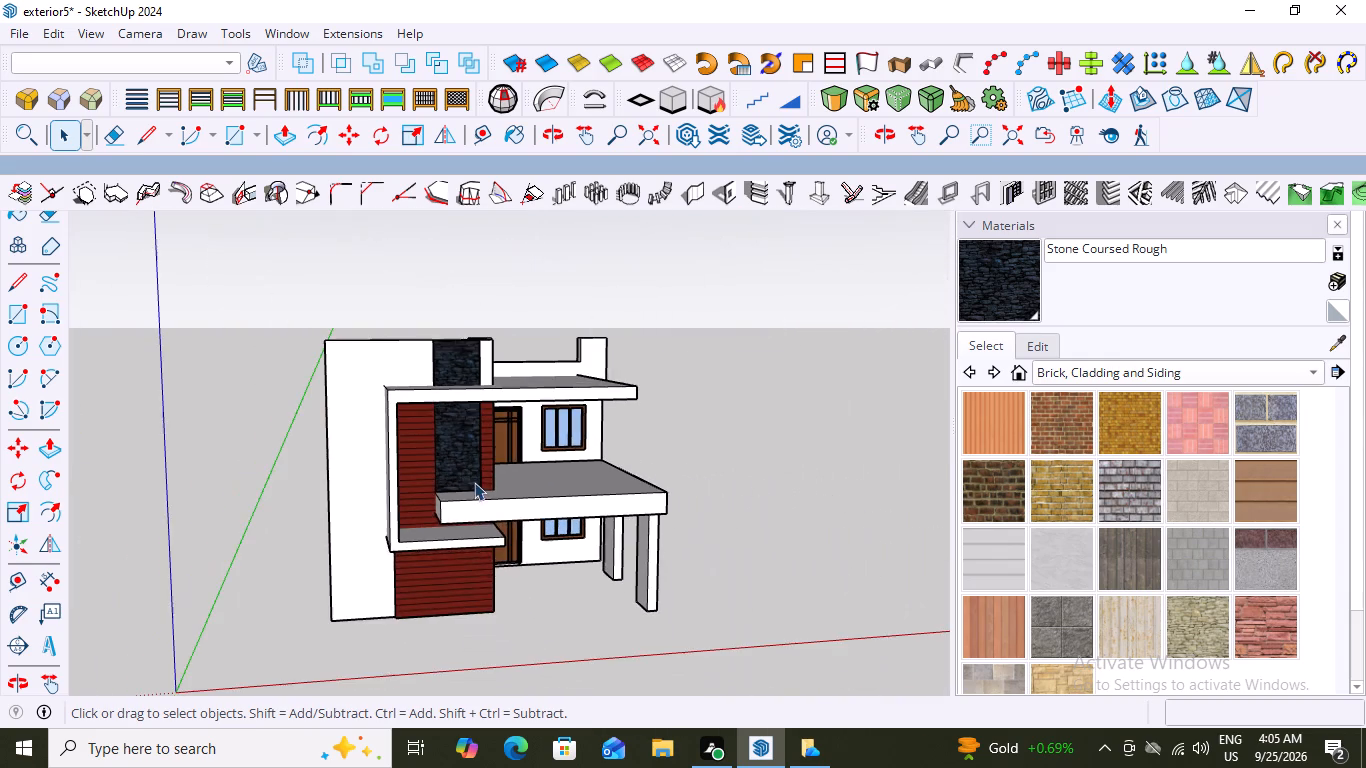
{"action": "scroll", "coordinate": [474, 482], "scroll_direction": "down", "scroll_amount": 1}
{"action": "middle_click_drag", "start_coordinate": [544, 456], "coordinate": [581, 446]}
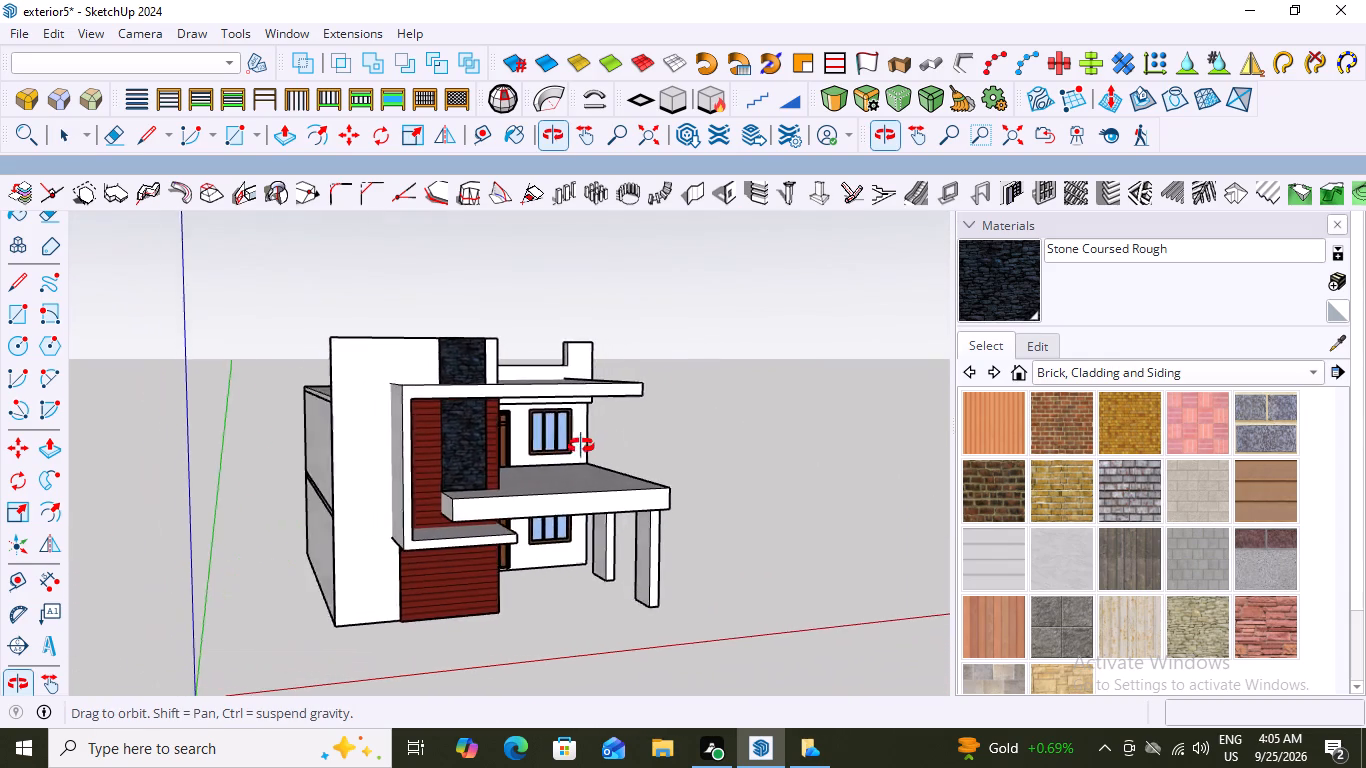
{"action": "middle_click_drag", "start_coordinate": [581, 446], "coordinate": [570, 447]}
{"action": "scroll", "coordinate": [431, 431], "scroll_direction": "up", "scroll_amount": 16}
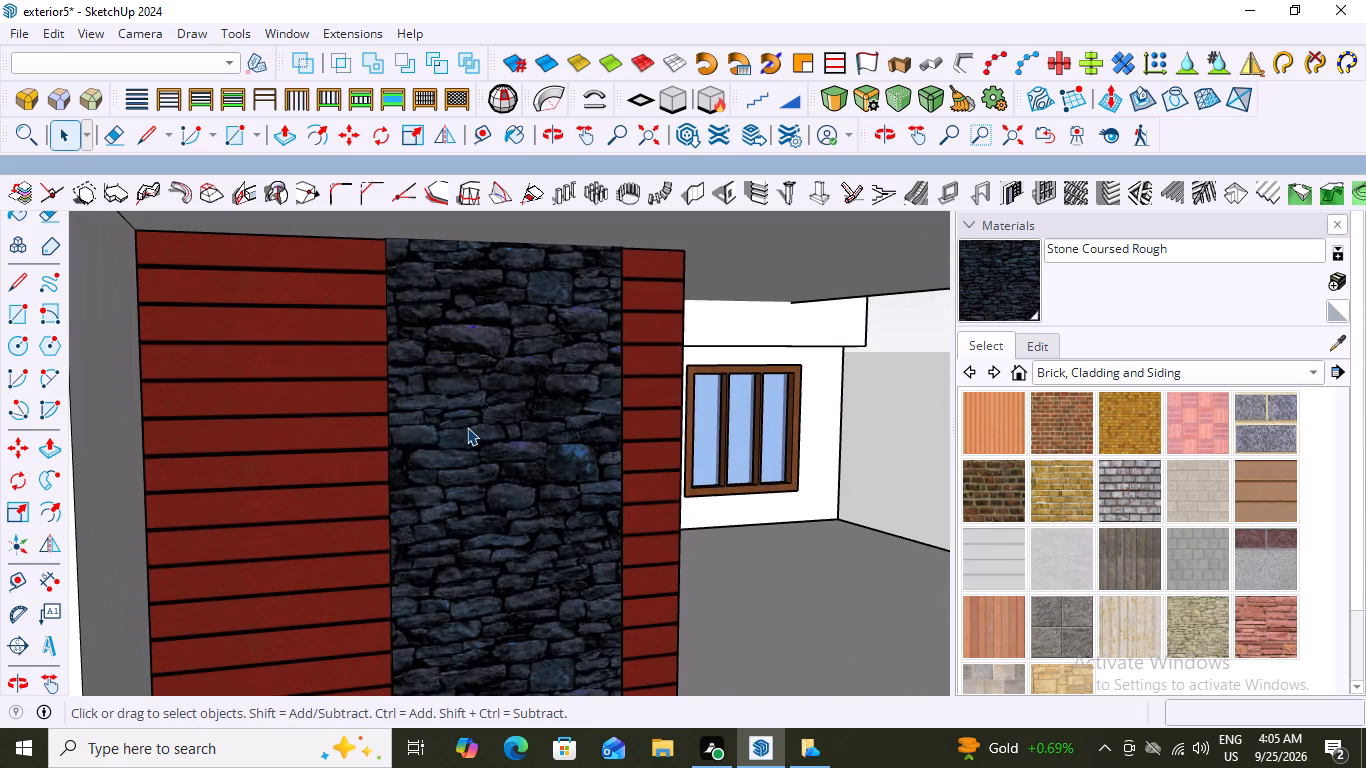
{"action": "scroll", "coordinate": [467, 427], "scroll_direction": "down", "scroll_amount": 12}
{"action": "middle_click_drag", "start_coordinate": [493, 416], "coordinate": [273, 429]}
{"action": "scroll", "coordinate": [489, 421], "scroll_direction": "down", "scroll_amount": 1}
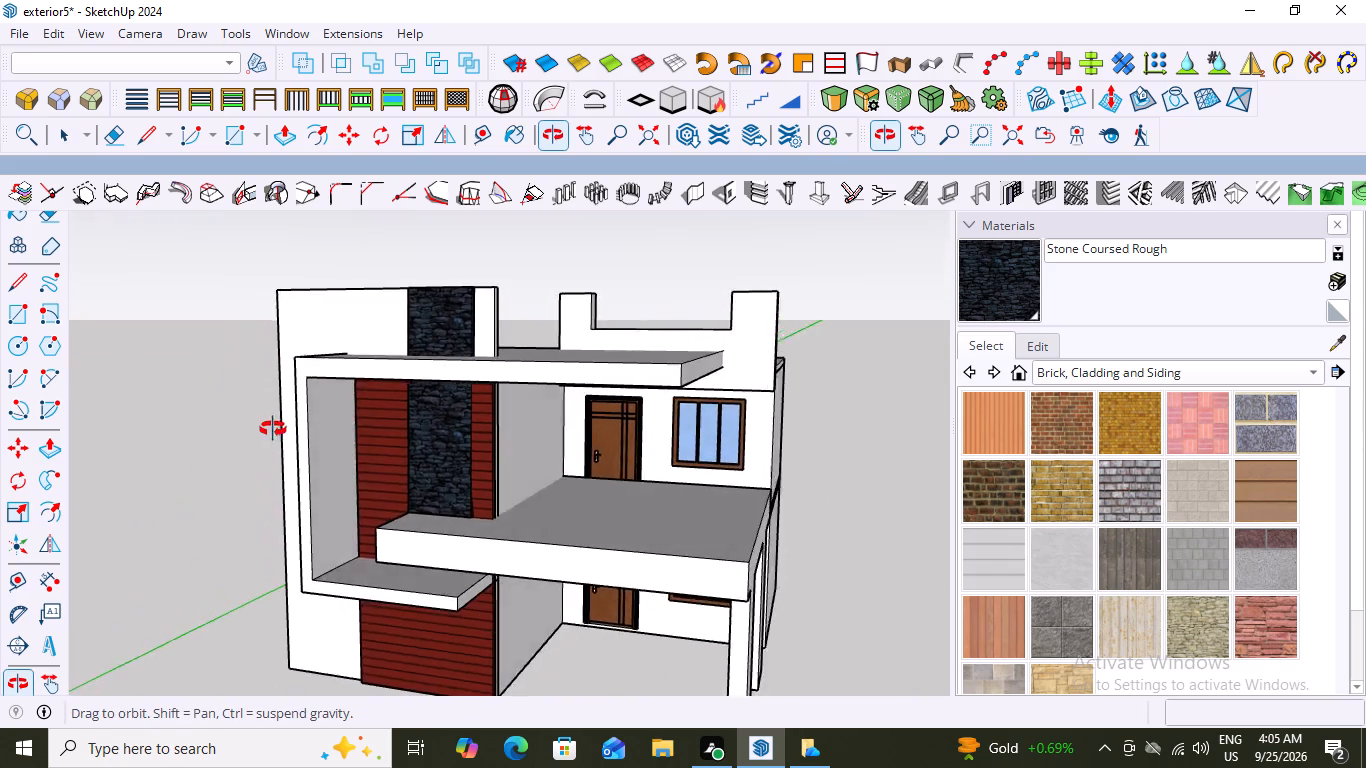
{"action": "middle_click_drag", "start_coordinate": [273, 429], "coordinate": [433, 408]}
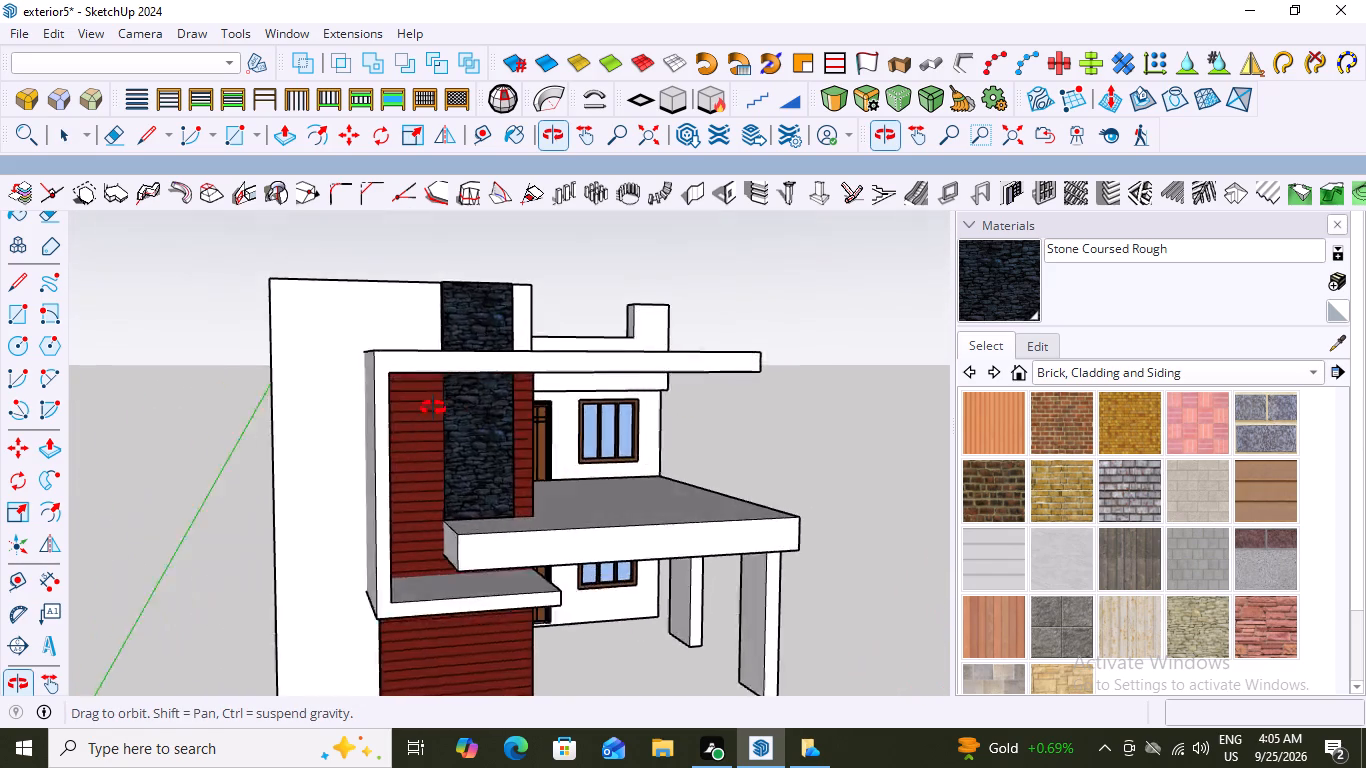
{"action": "middle_click_drag", "start_coordinate": [433, 408], "coordinate": [255, 399]}
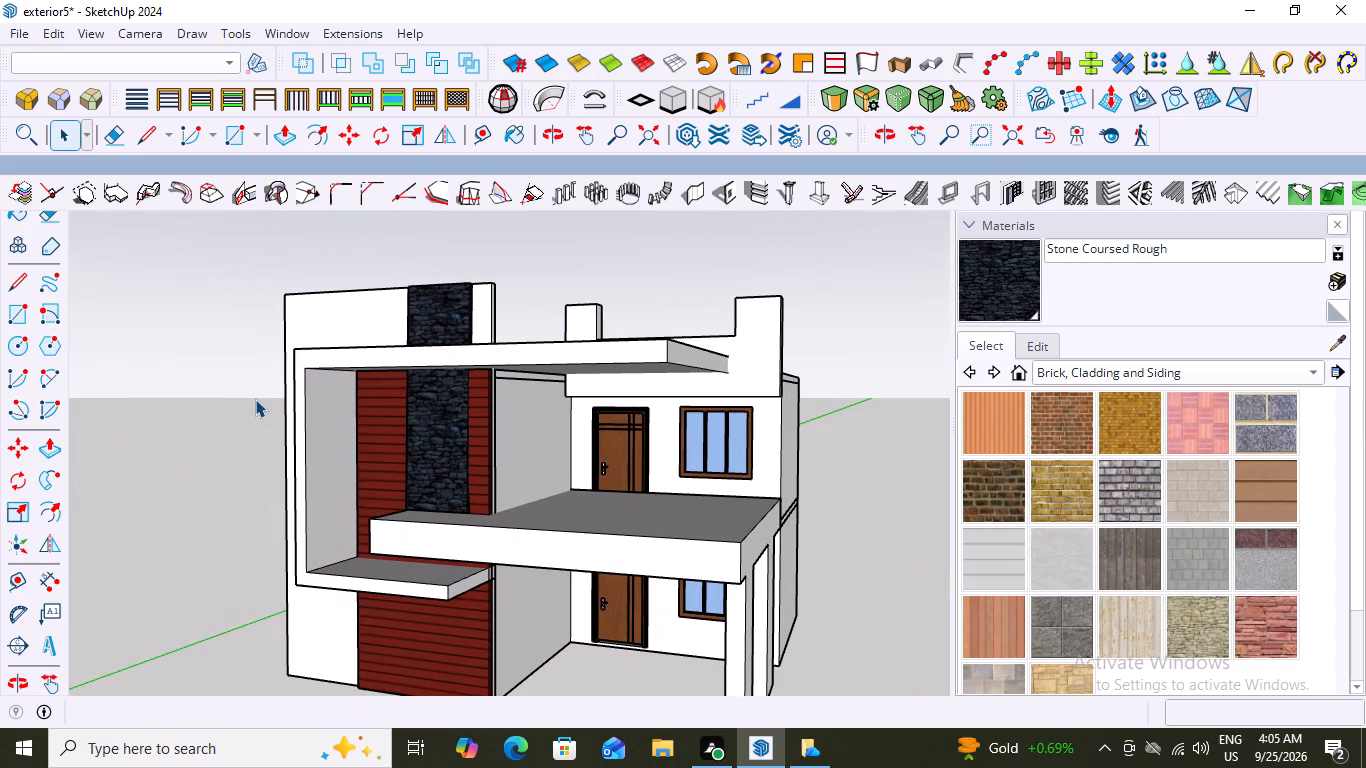
{"action": "scroll", "coordinate": [451, 458], "scroll_direction": "up", "scroll_amount": 7}
{"action": "scroll", "coordinate": [452, 458], "scroll_direction": "down", "scroll_amount": 2}
{"action": "scroll", "coordinate": [452, 458], "scroll_direction": "up", "scroll_amount": 3}
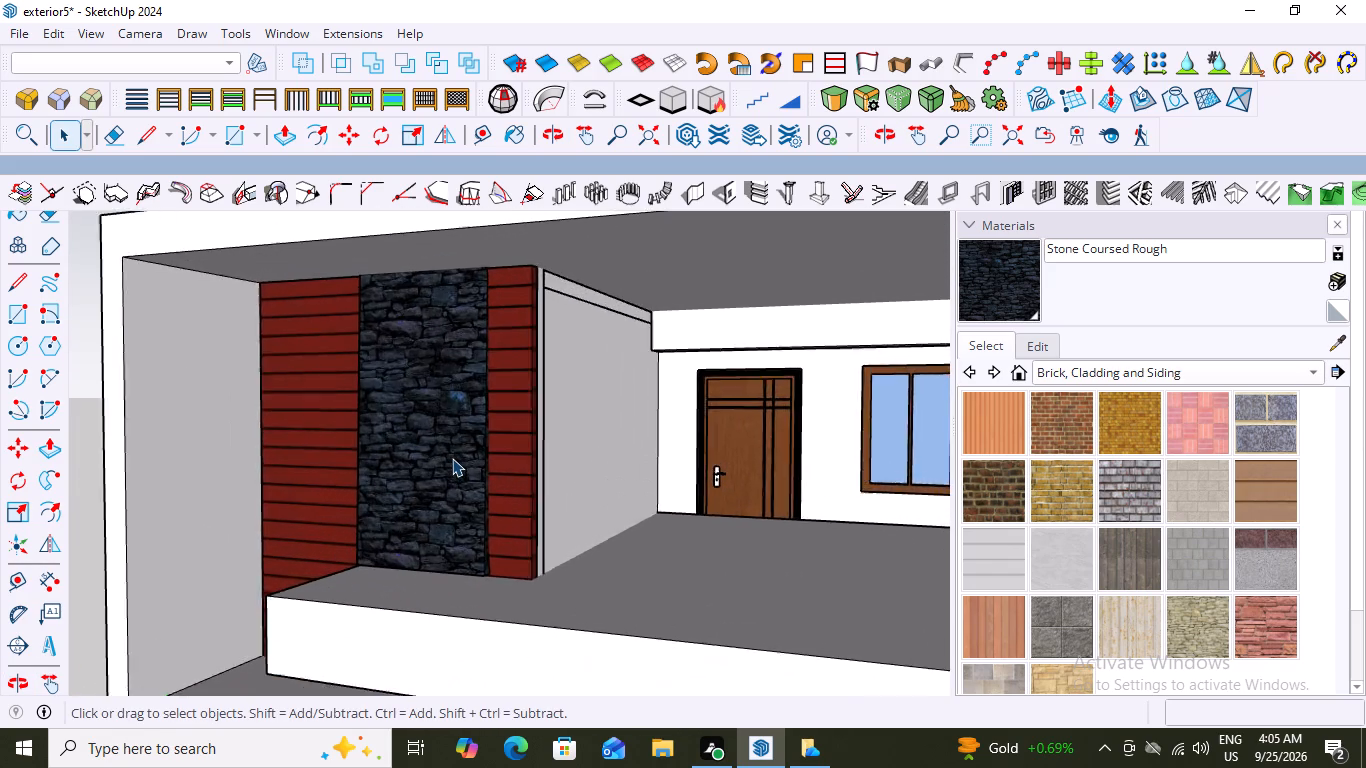
{"action": "scroll", "coordinate": [452, 458], "scroll_direction": "up", "scroll_amount": 9}
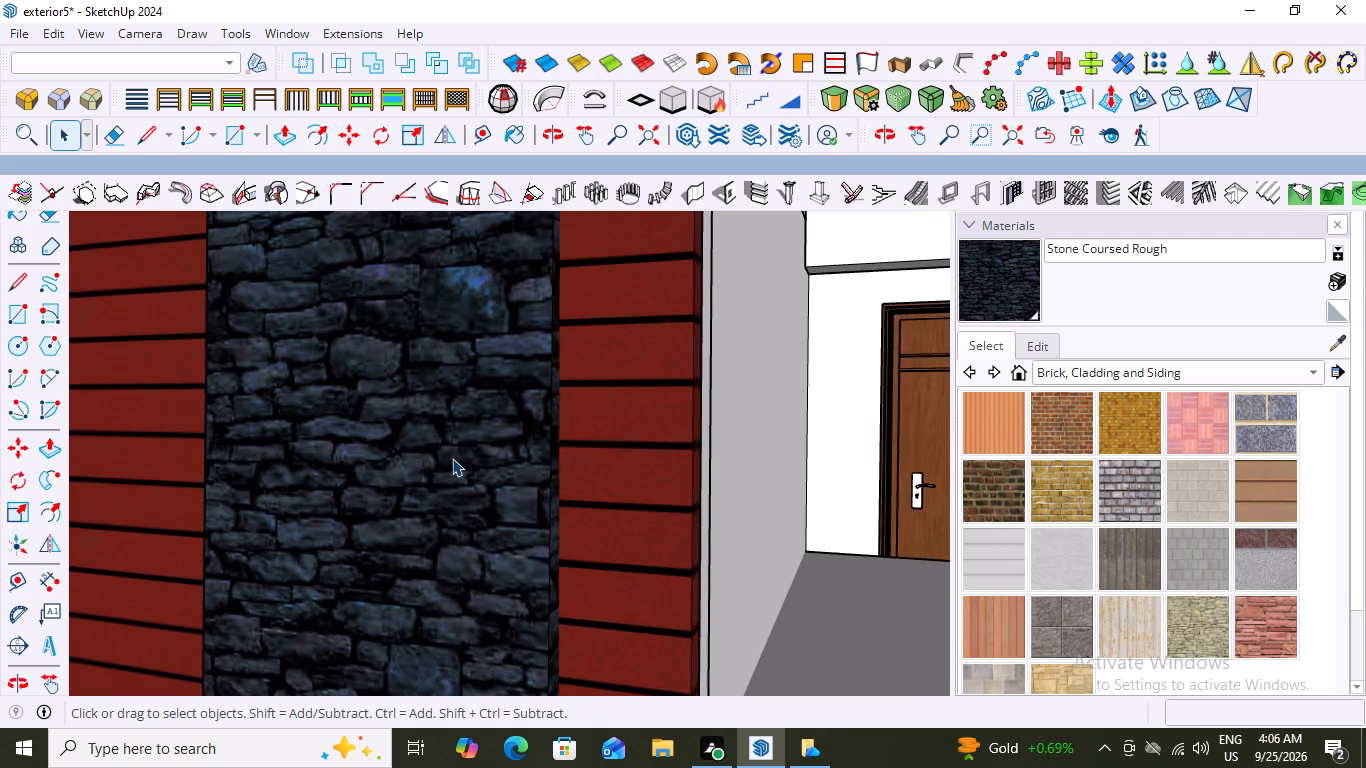
{"action": "scroll", "coordinate": [452, 458], "scroll_direction": "down", "scroll_amount": 20}
{"action": "scroll", "coordinate": [452, 458], "scroll_direction": "down", "scroll_amount": 4}
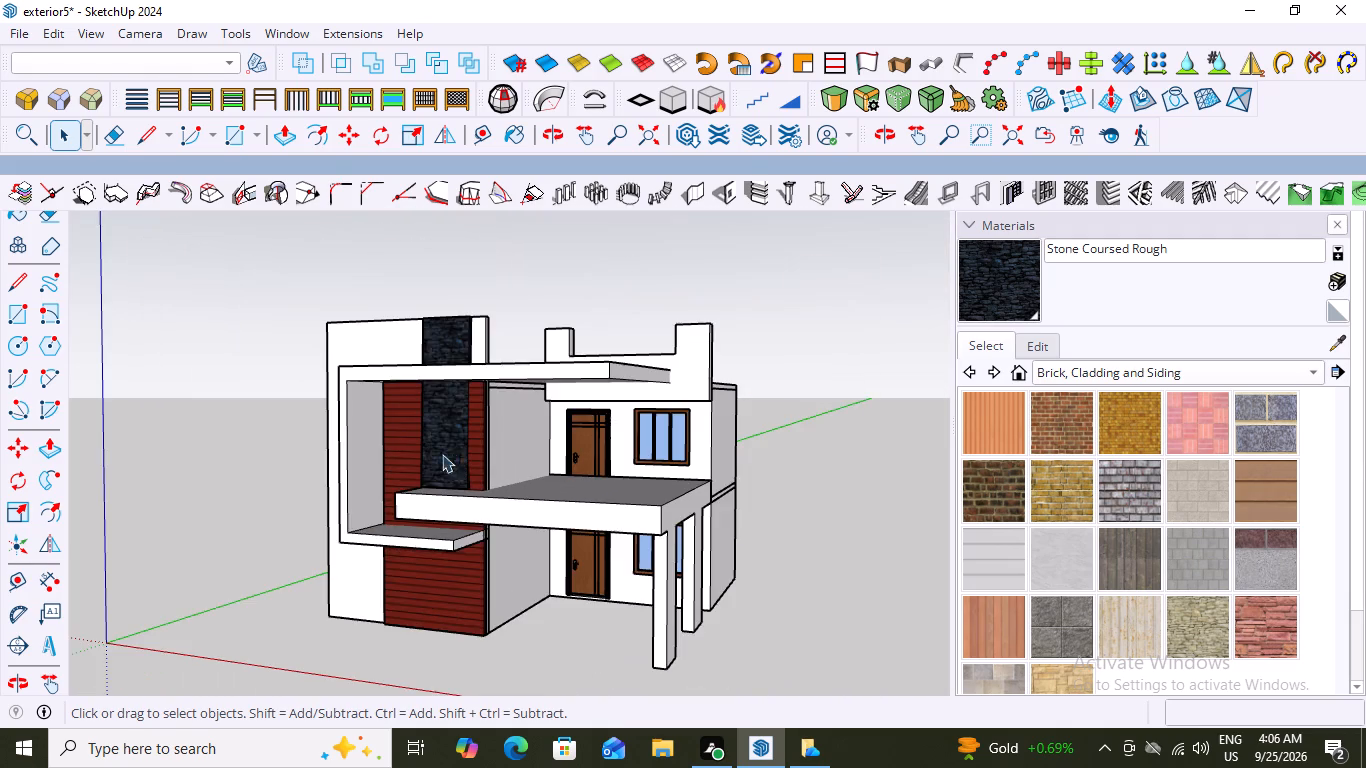
{"action": "scroll", "coordinate": [438, 441], "scroll_direction": "down", "scroll_amount": 4}
{"action": "middle_click_drag", "start_coordinate": [448, 440], "coordinate": [632, 449]}
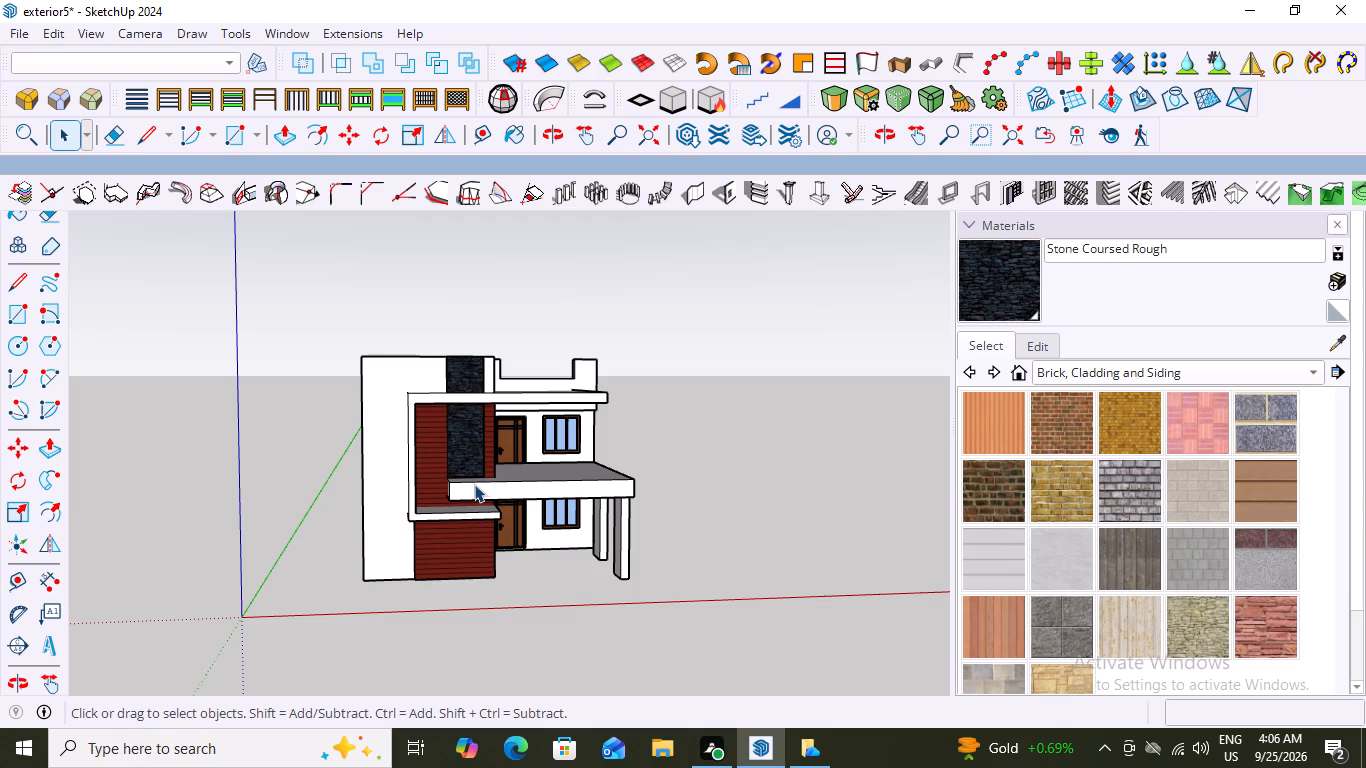
{"action": "scroll", "coordinate": [466, 470], "scroll_direction": "up", "scroll_amount": 7}
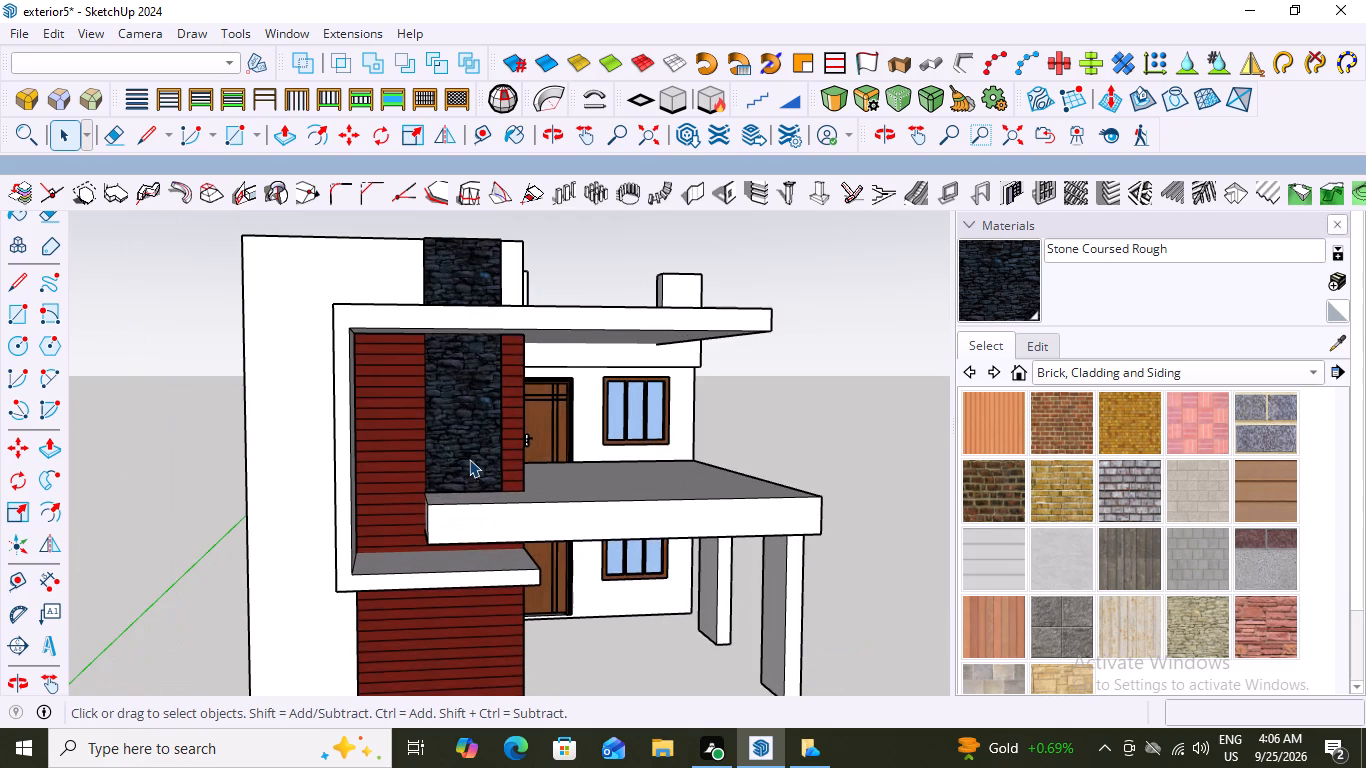
{"action": "scroll", "coordinate": [486, 454], "scroll_direction": "down", "scroll_amount": 1}
{"action": "middle_click_drag", "start_coordinate": [490, 456], "coordinate": [476, 458]}
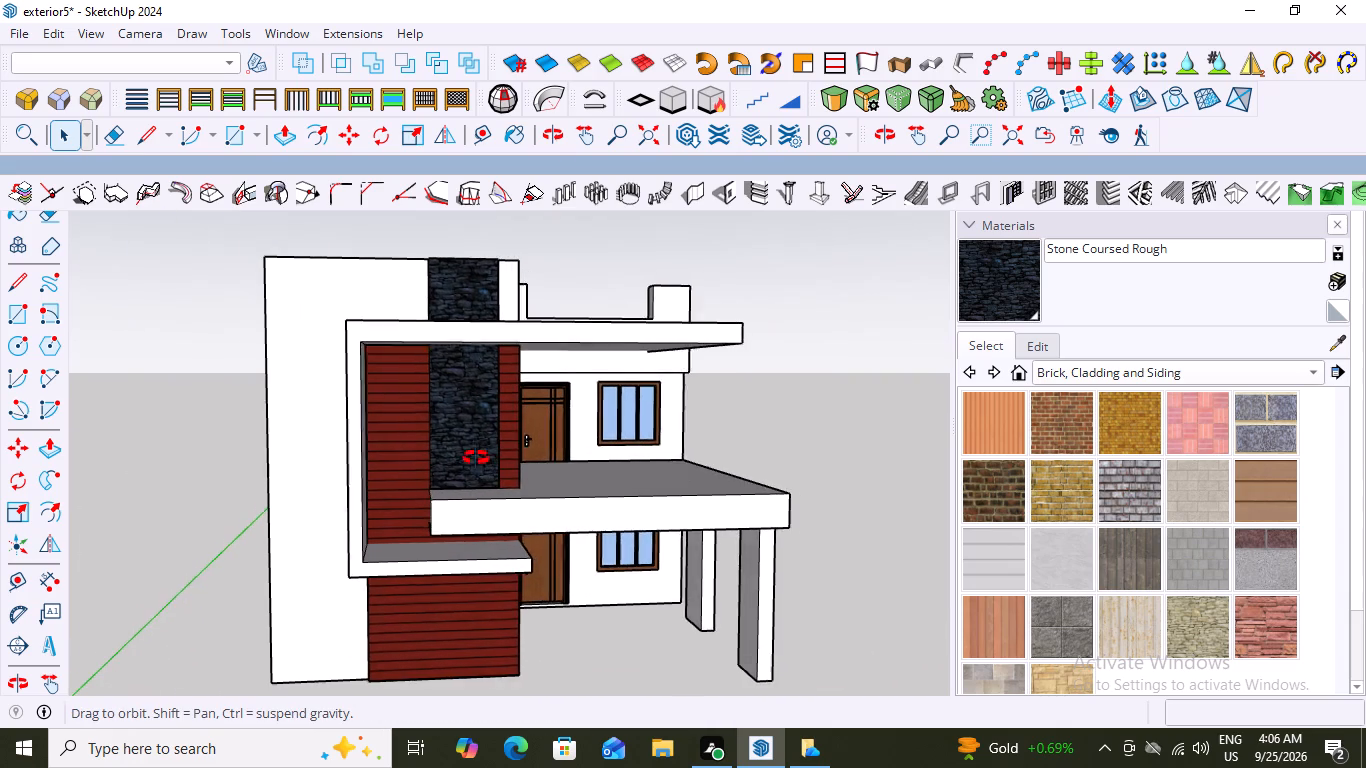
{"action": "middle_click_drag", "start_coordinate": [476, 458], "coordinate": [448, 431]}
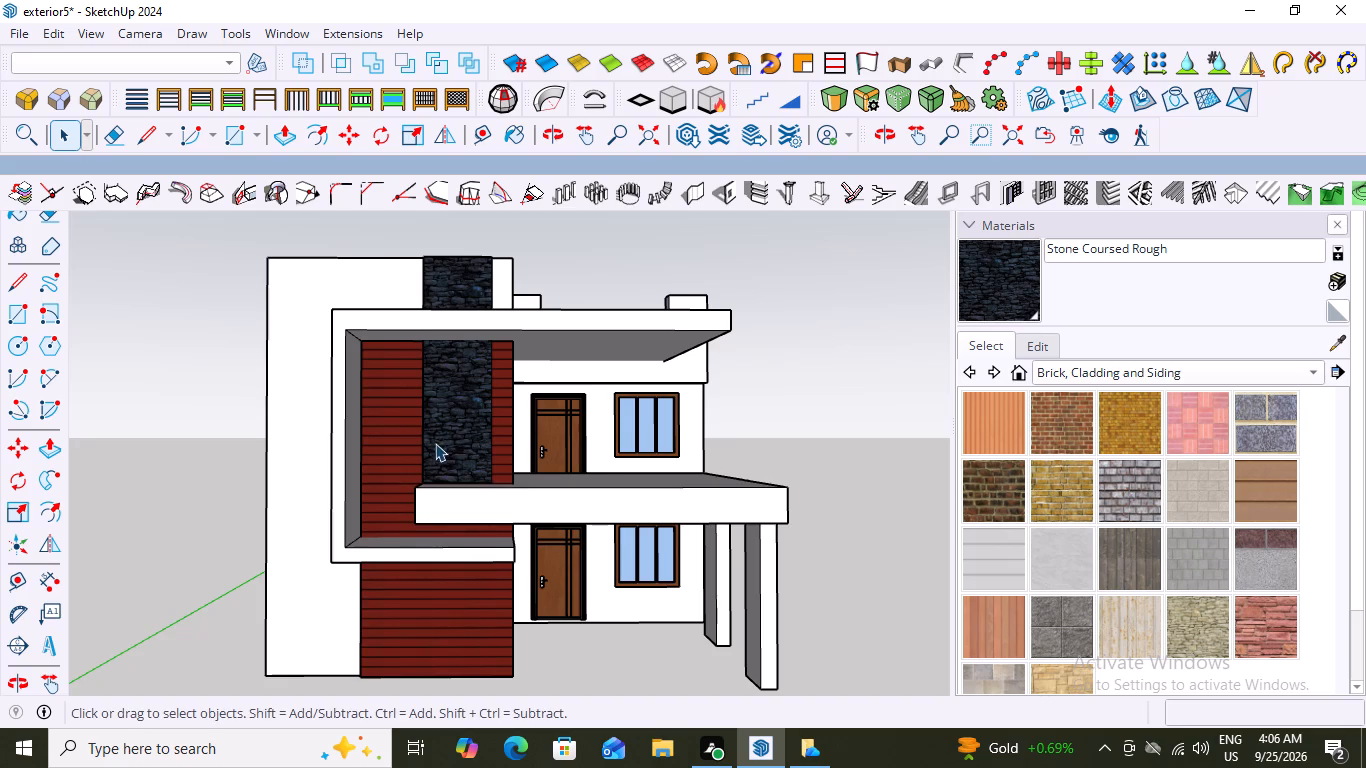
{"action": "scroll", "coordinate": [440, 432], "scroll_direction": "down", "scroll_amount": 2}
{"action": "scroll", "coordinate": [435, 444], "scroll_direction": "up", "scroll_amount": 2}
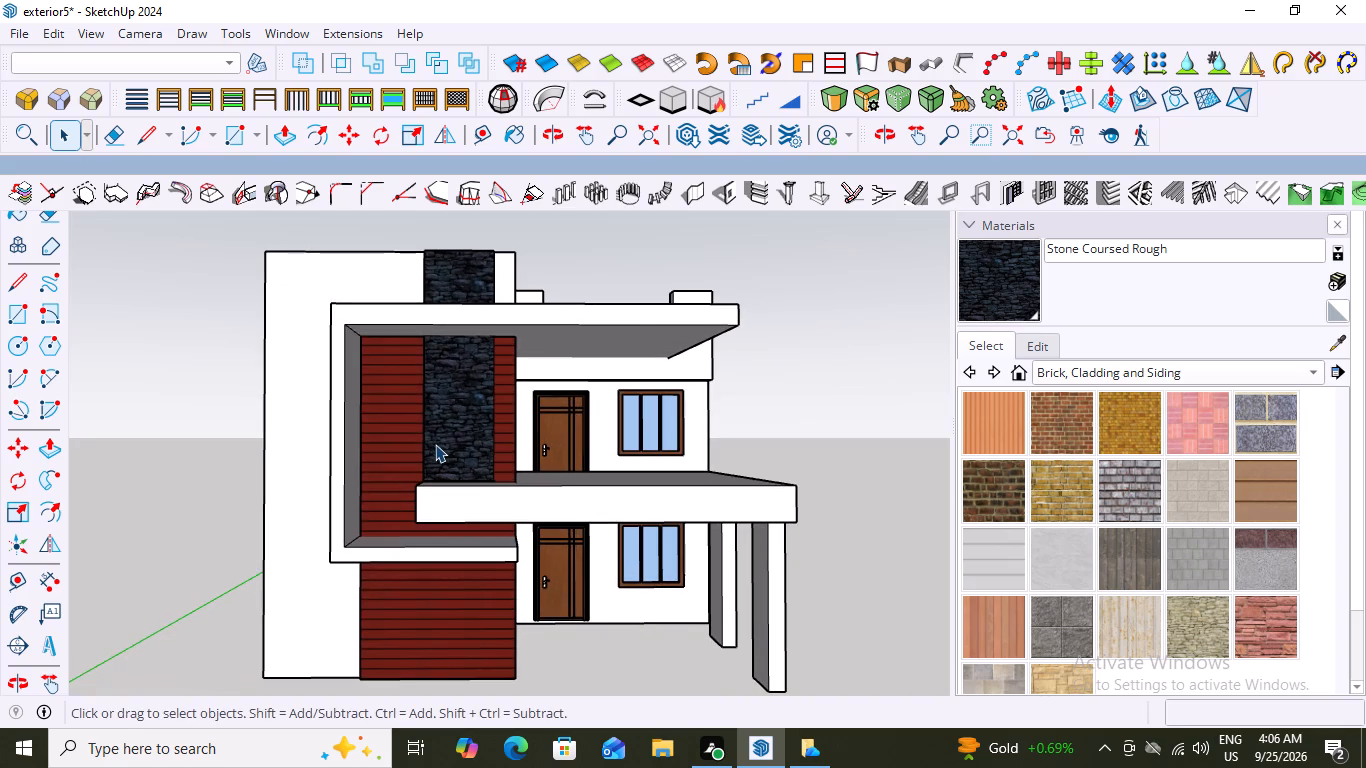
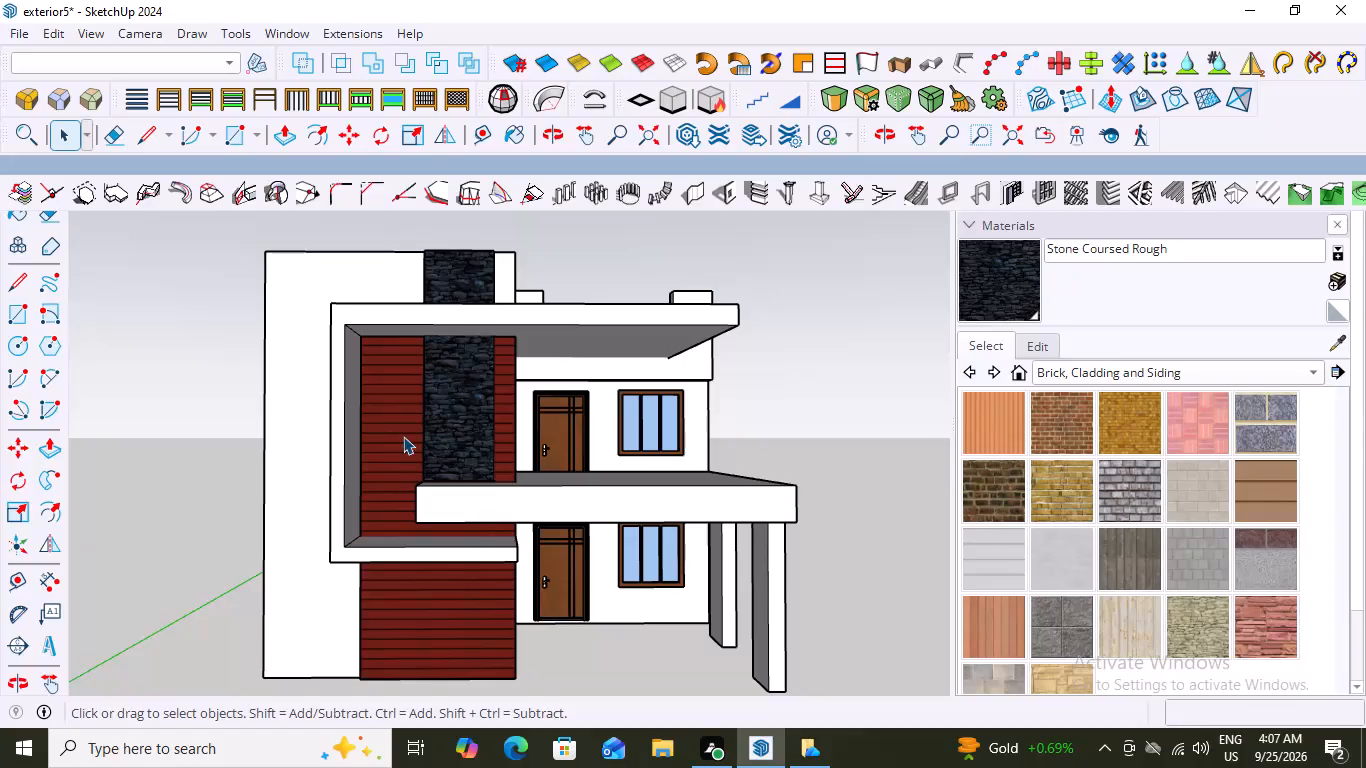
Open the tall white wall block for editing and select its front face.
{"action": "scroll", "coordinate": [437, 440], "scroll_direction": "down", "scroll_amount": 1}
{"action": "scroll", "coordinate": [463, 443], "scroll_direction": "up", "scroll_amount": 8}
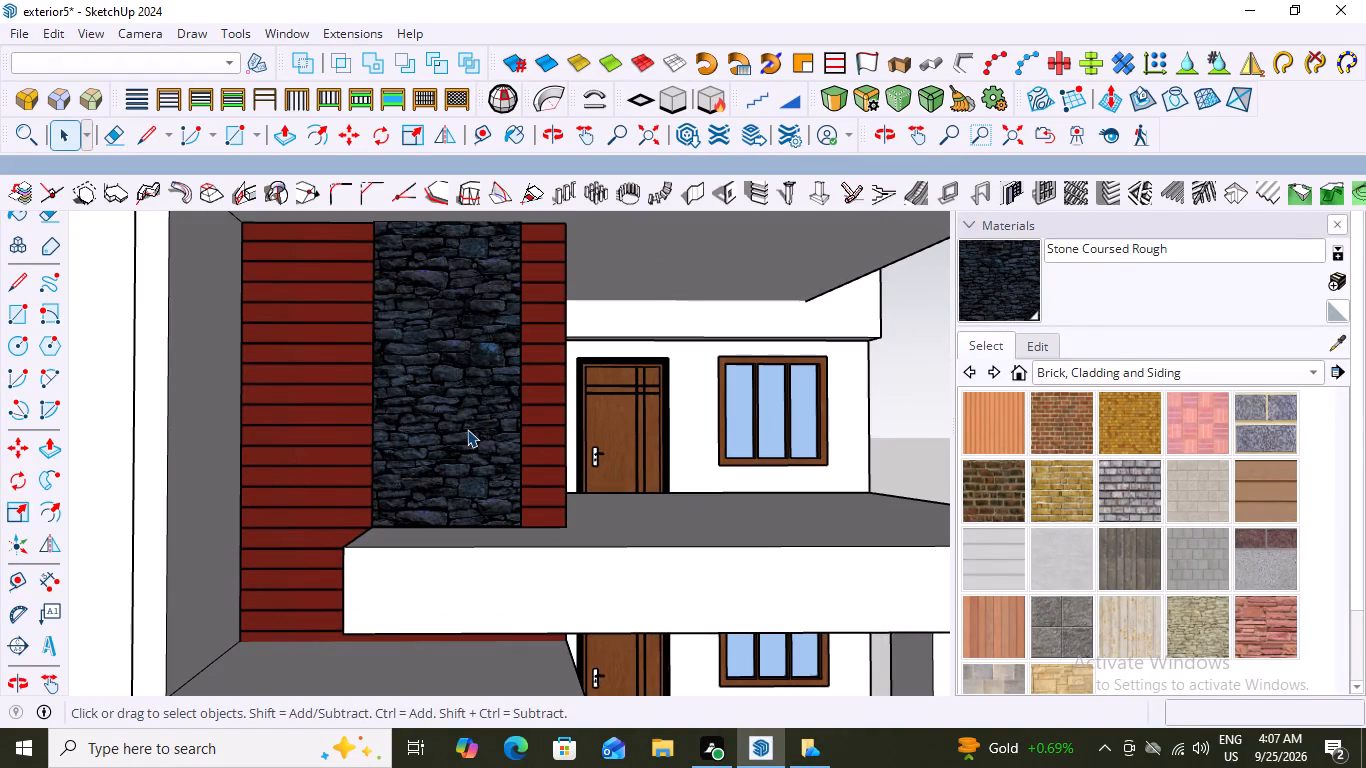
{"action": "scroll", "coordinate": [467, 429], "scroll_direction": "down", "scroll_amount": 8}
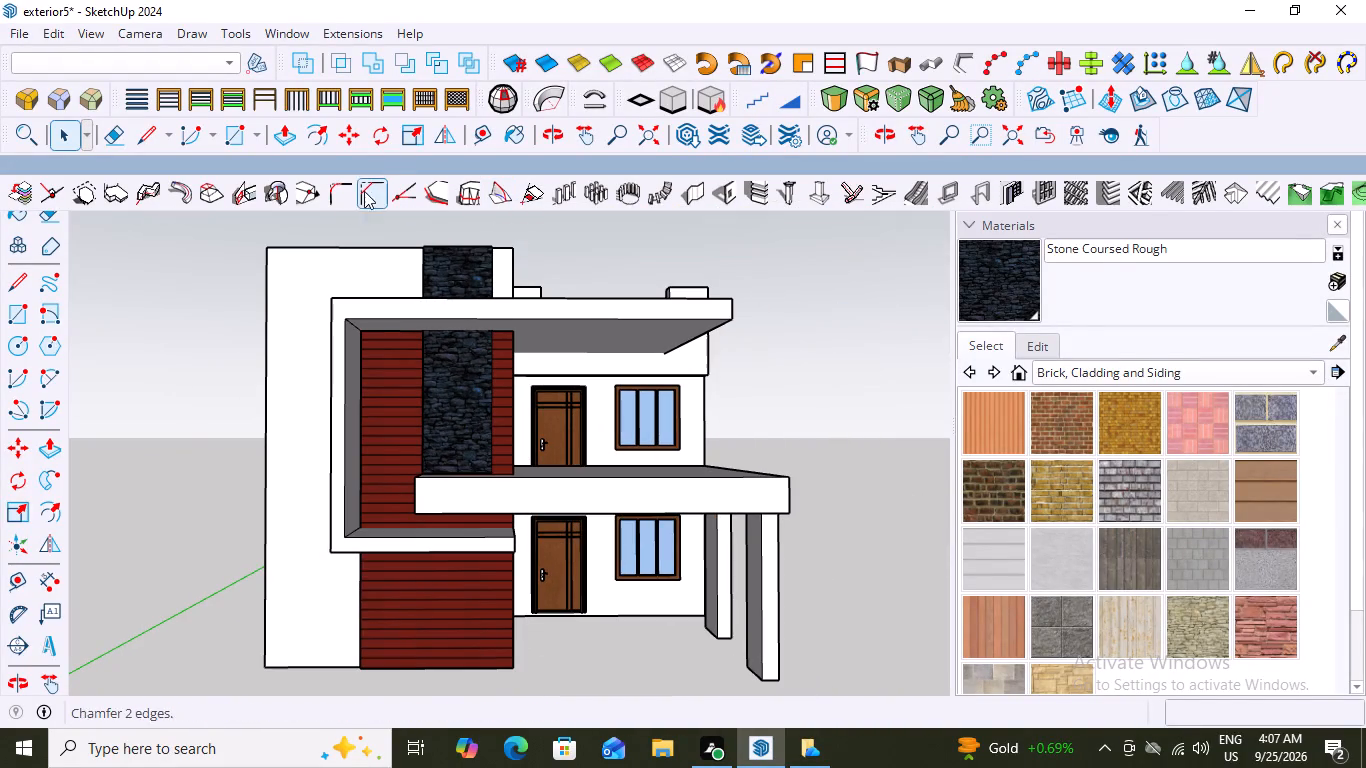
{"action": "left_click", "coordinate": [305, 291]}
{"action": "double_click", "coordinate": [307, 291]}
{"action": "double_click", "coordinate": [307, 291]}
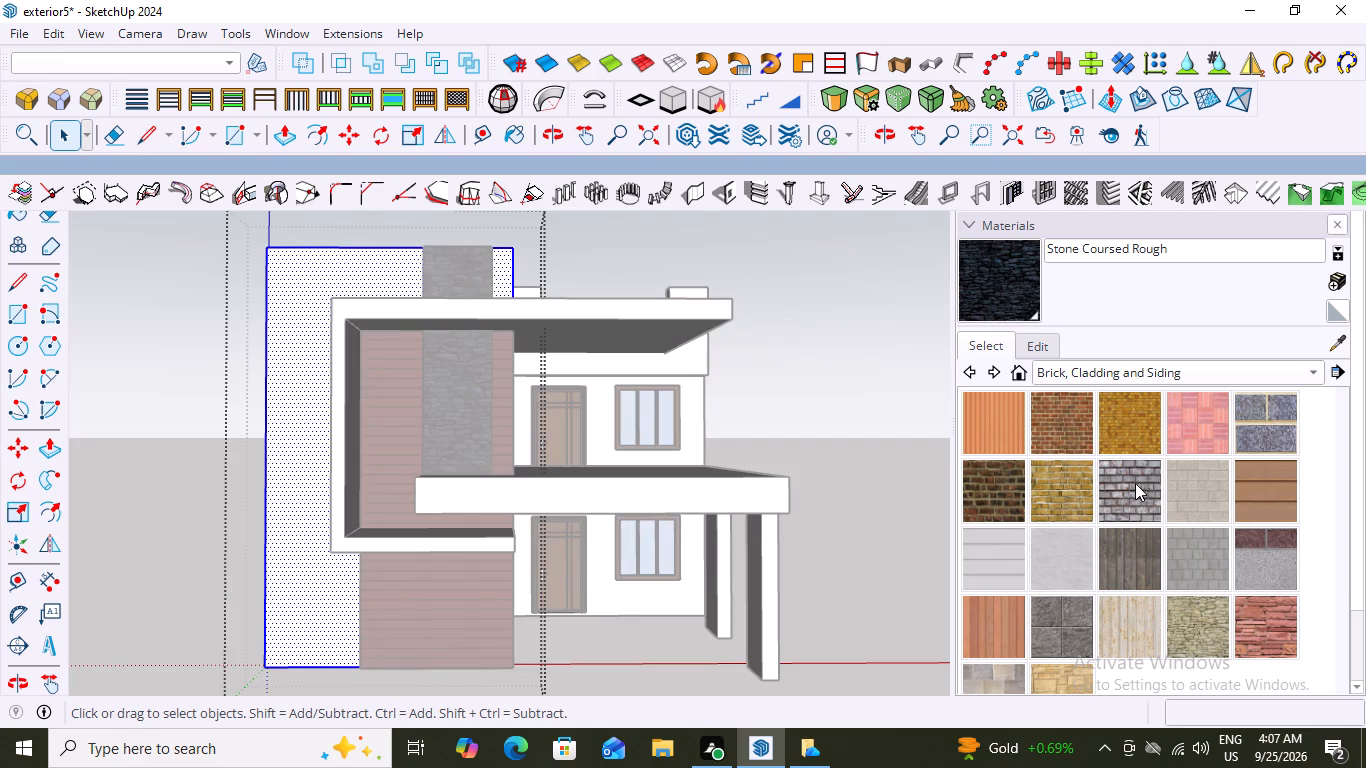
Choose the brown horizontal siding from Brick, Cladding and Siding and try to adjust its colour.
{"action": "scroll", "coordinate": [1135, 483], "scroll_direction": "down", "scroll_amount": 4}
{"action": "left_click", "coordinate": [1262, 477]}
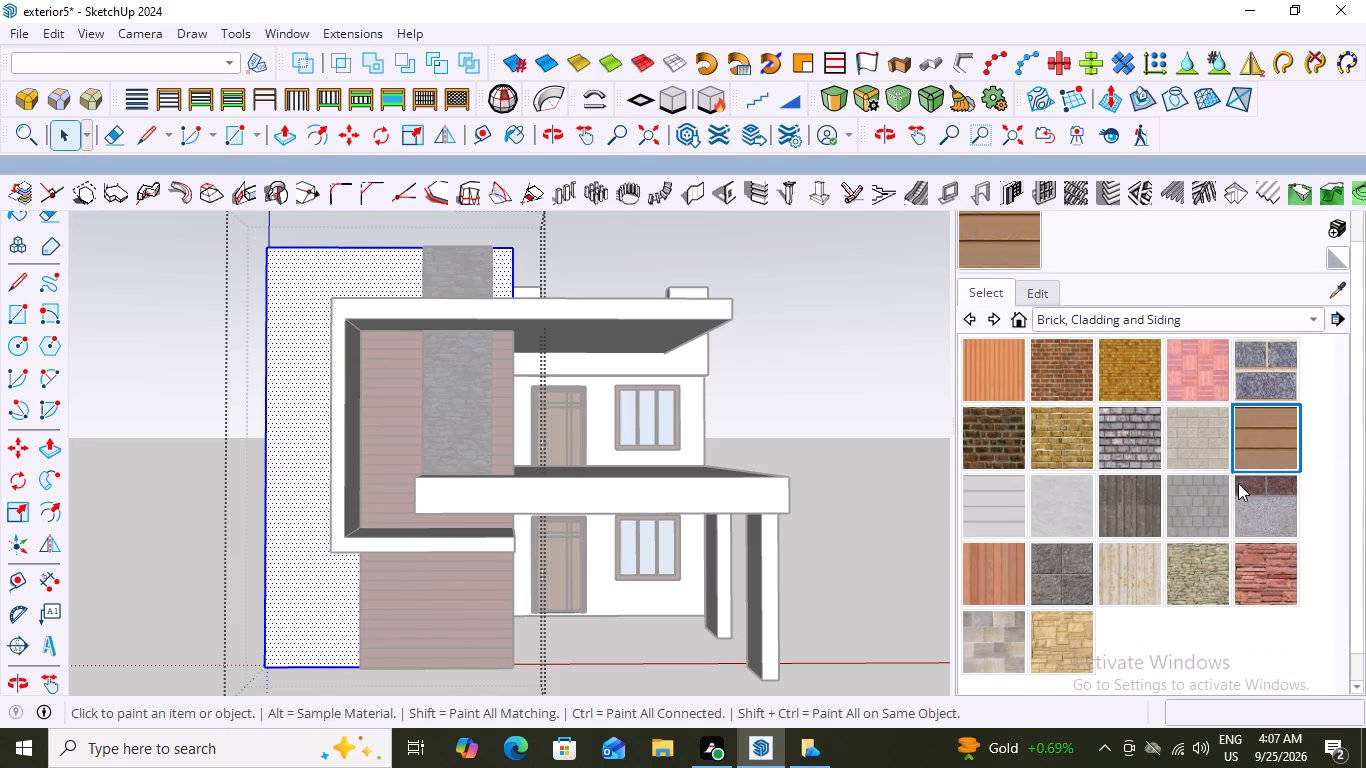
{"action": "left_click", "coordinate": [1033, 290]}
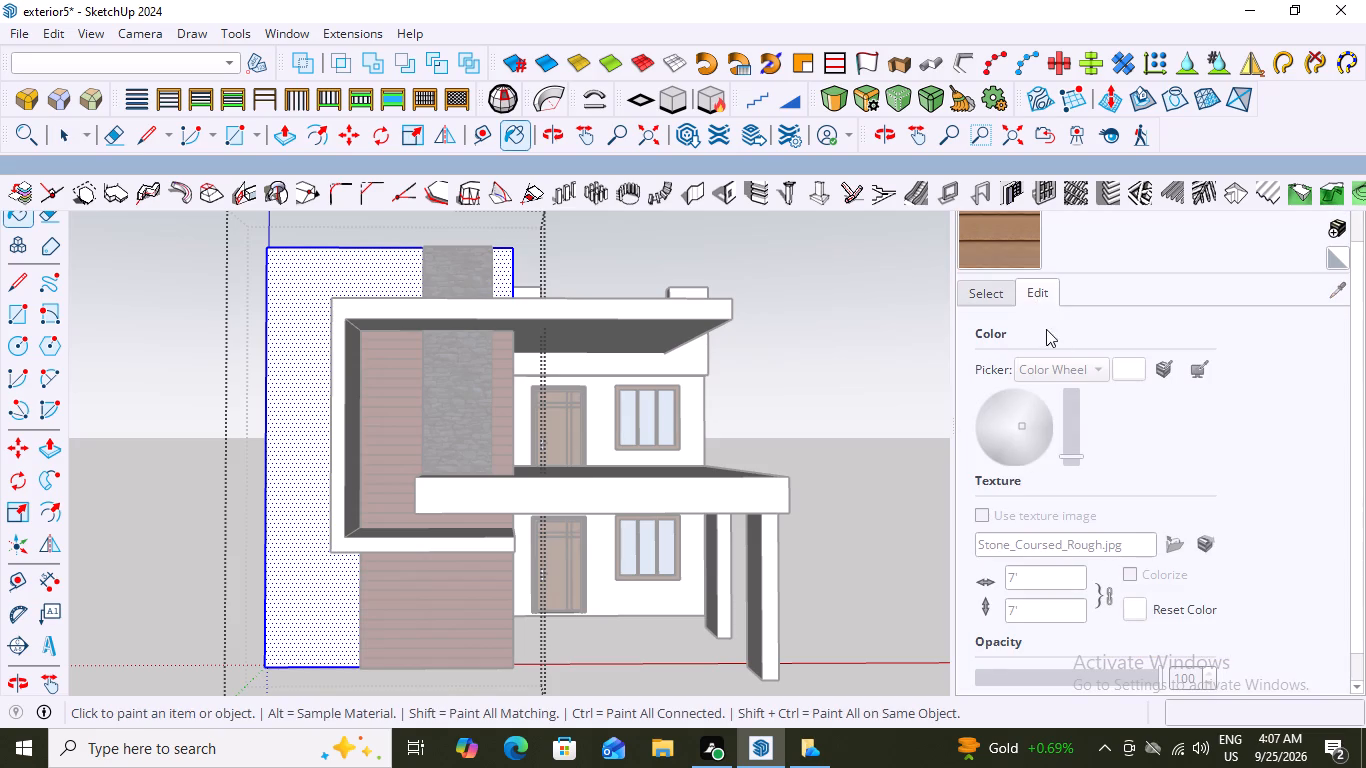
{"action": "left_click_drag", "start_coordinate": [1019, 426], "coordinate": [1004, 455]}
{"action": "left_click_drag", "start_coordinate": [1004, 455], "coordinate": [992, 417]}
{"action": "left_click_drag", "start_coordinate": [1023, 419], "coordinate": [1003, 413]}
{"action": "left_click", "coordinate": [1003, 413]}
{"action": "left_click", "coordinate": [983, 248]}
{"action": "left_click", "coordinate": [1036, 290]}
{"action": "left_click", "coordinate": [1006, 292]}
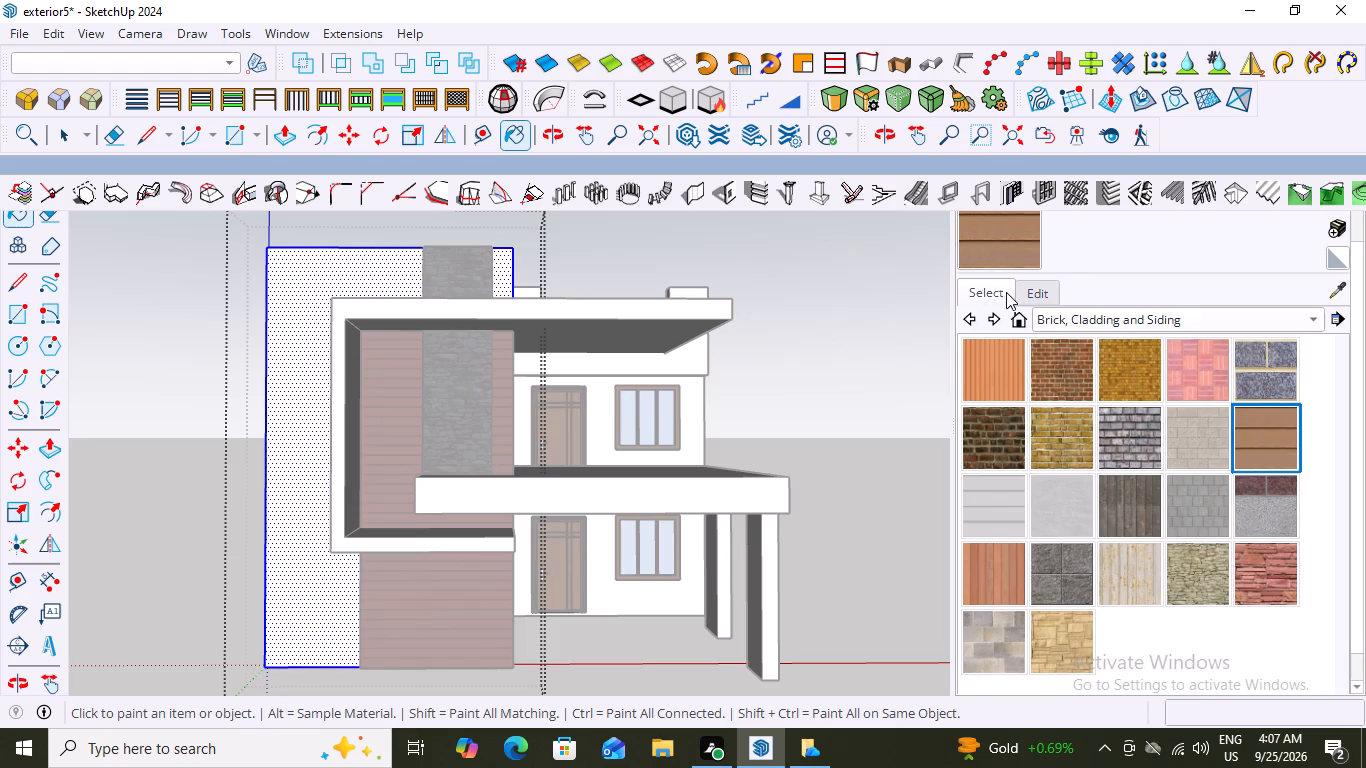
Choose the light grey horizontal siding from Brick, Cladding and Siding and try to adjust its colour brightness.
{"action": "left_click", "coordinate": [978, 507]}
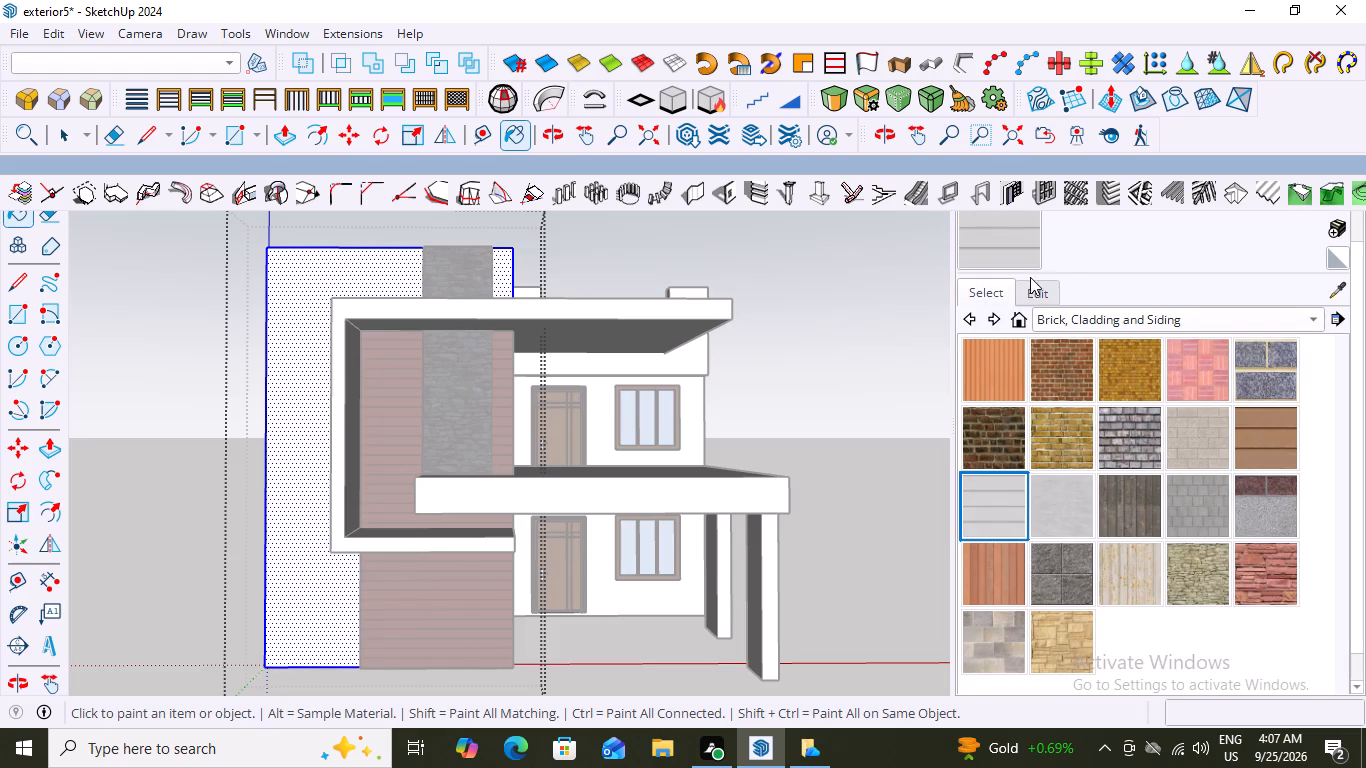
{"action": "left_click", "coordinate": [1030, 295]}
{"action": "left_click_drag", "start_coordinate": [1066, 445], "coordinate": [1077, 415]}
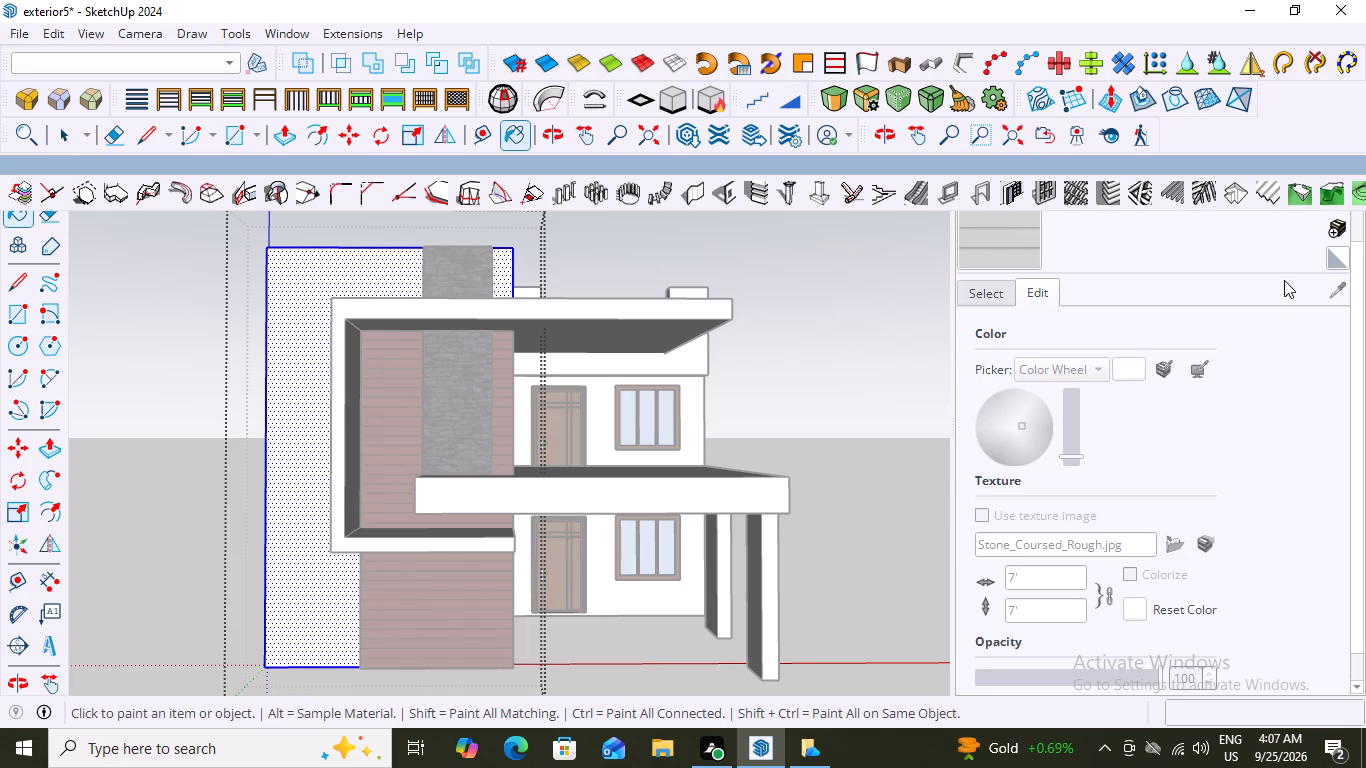
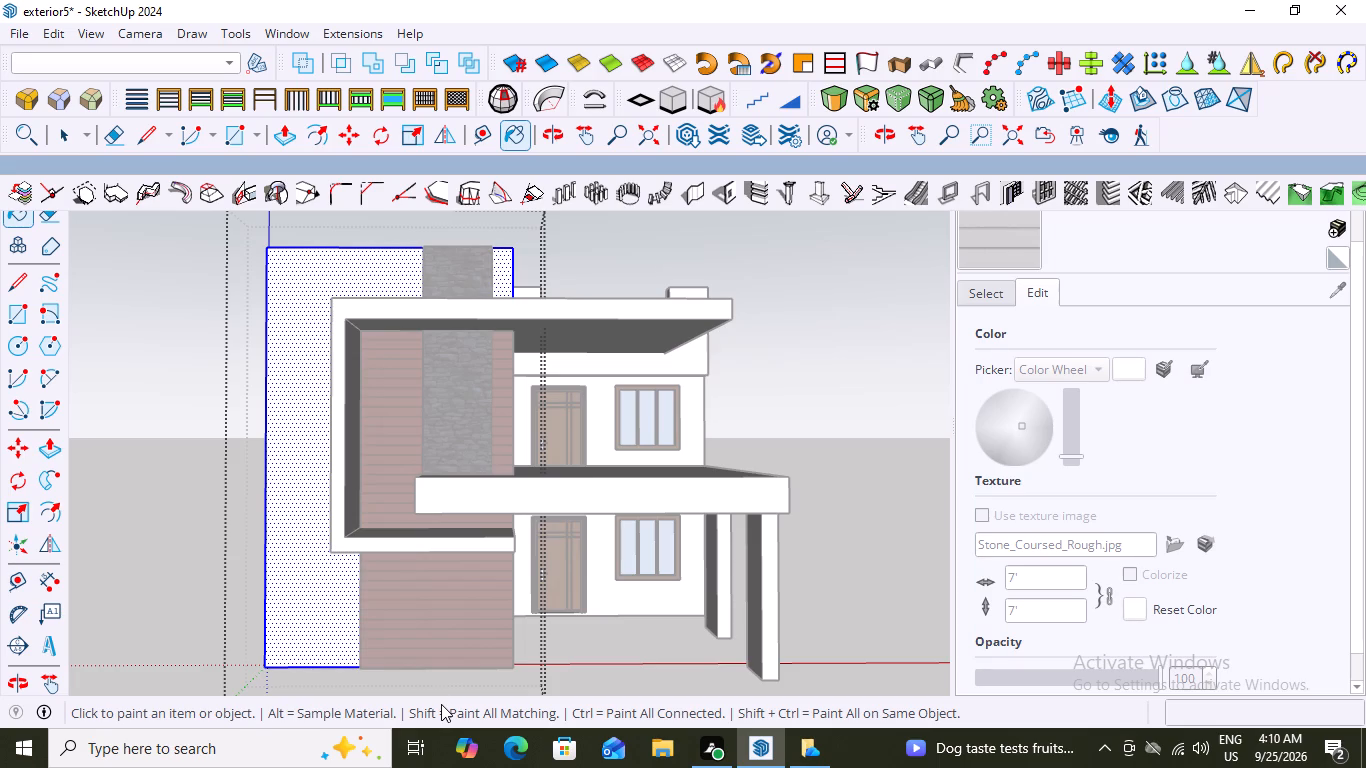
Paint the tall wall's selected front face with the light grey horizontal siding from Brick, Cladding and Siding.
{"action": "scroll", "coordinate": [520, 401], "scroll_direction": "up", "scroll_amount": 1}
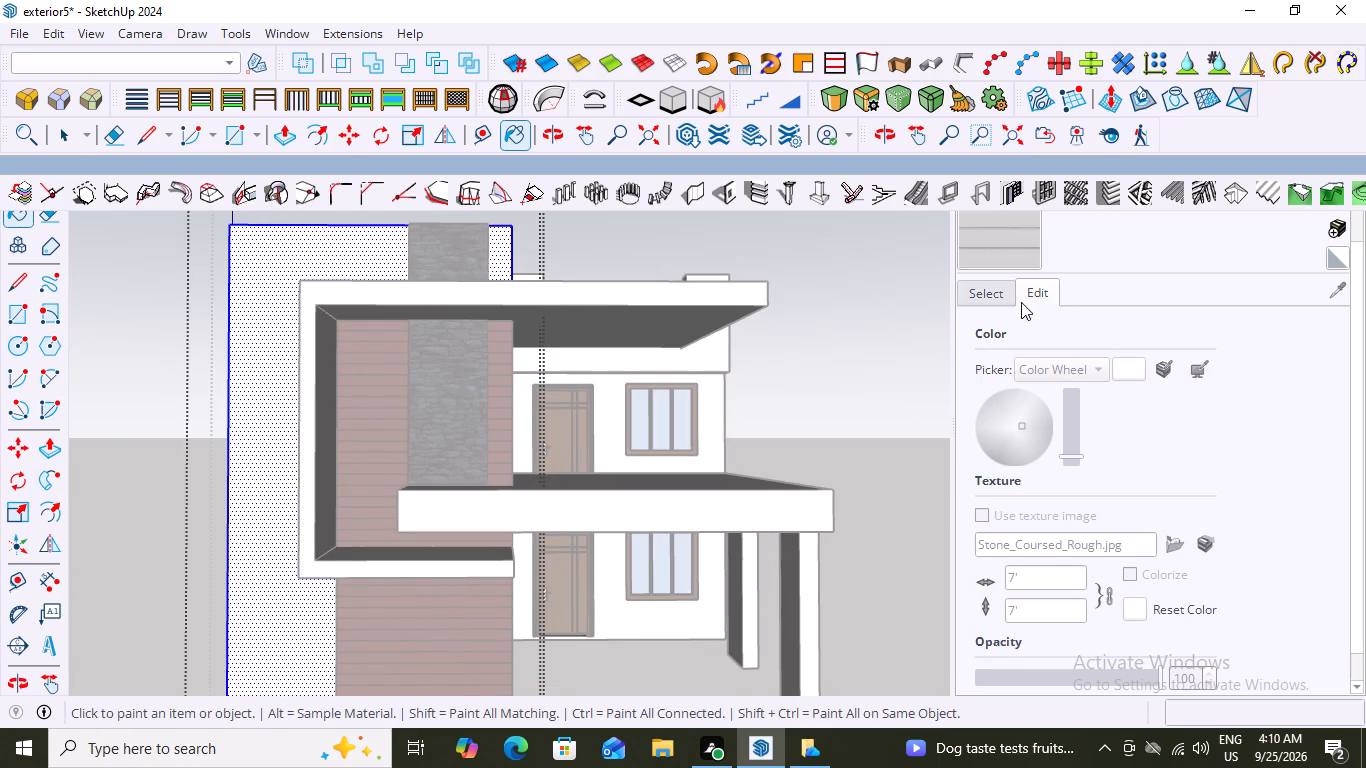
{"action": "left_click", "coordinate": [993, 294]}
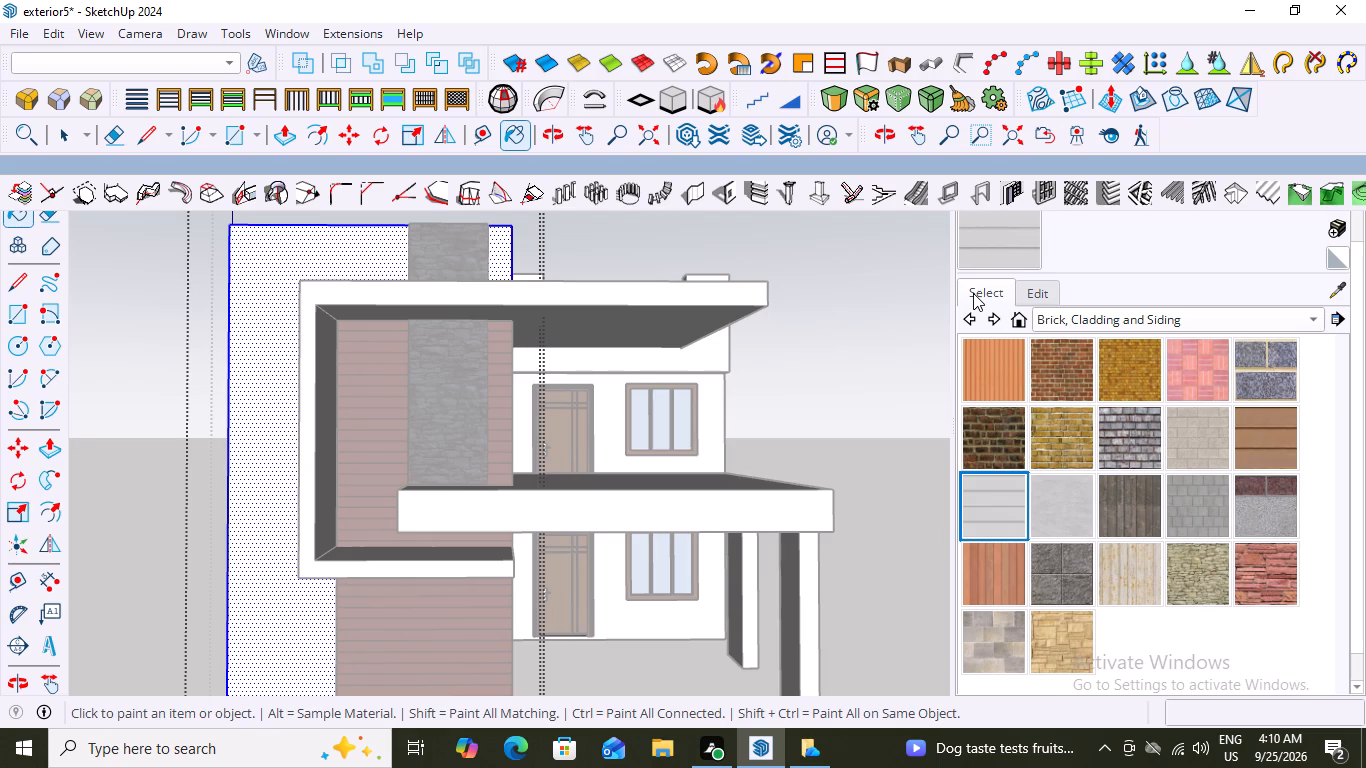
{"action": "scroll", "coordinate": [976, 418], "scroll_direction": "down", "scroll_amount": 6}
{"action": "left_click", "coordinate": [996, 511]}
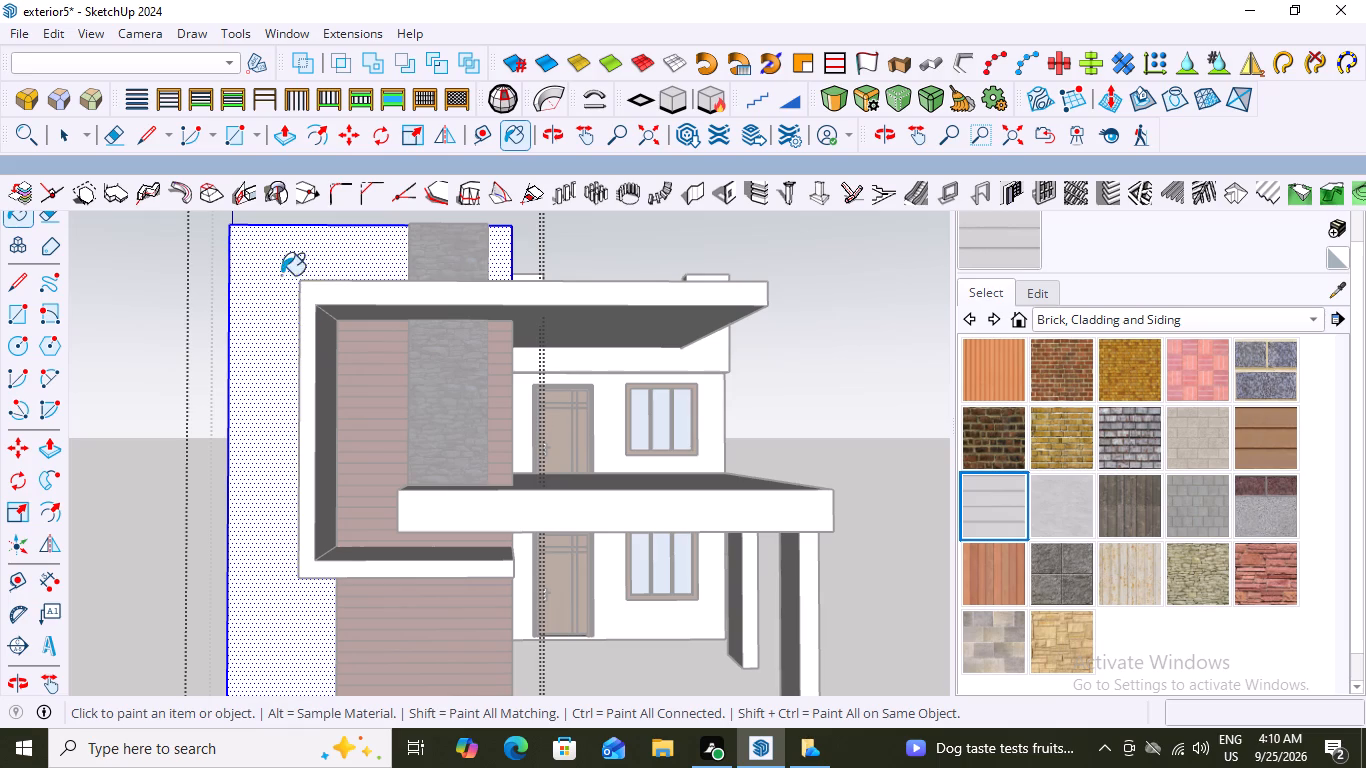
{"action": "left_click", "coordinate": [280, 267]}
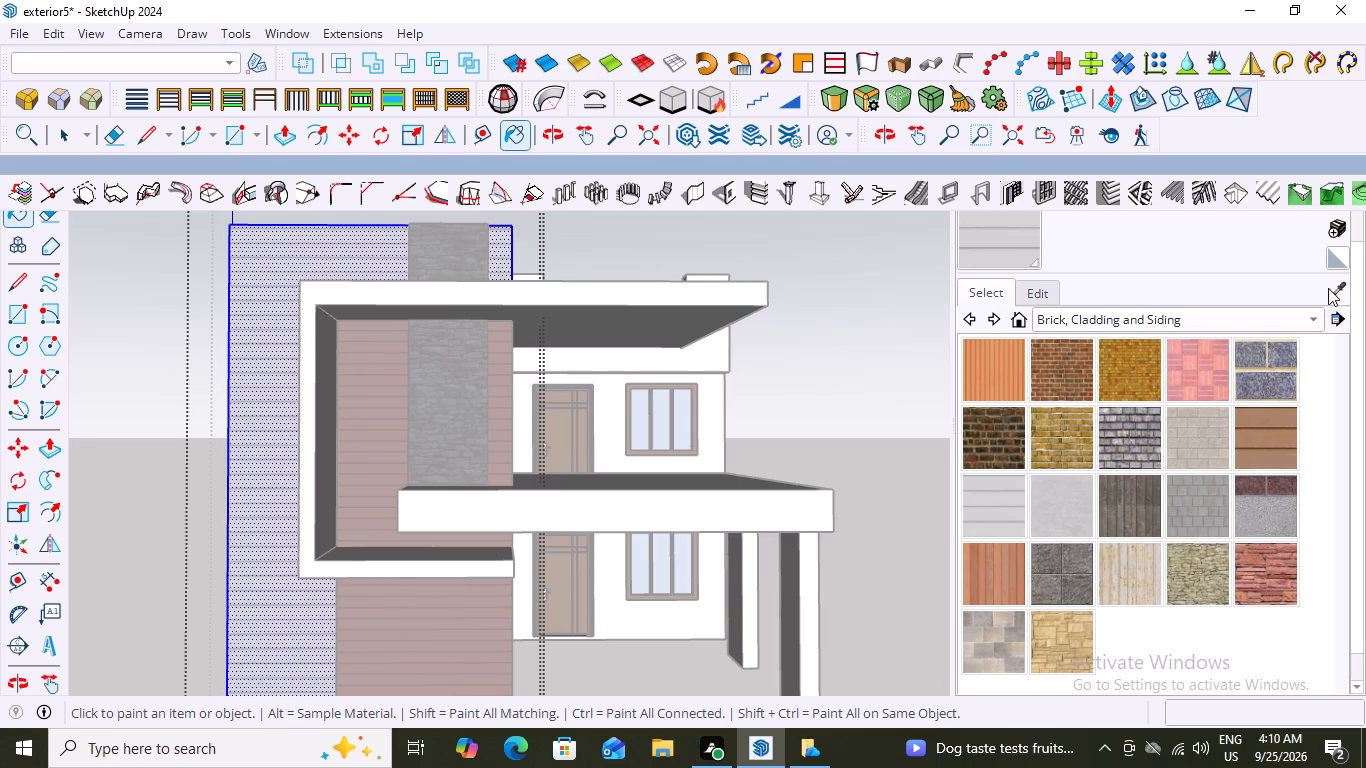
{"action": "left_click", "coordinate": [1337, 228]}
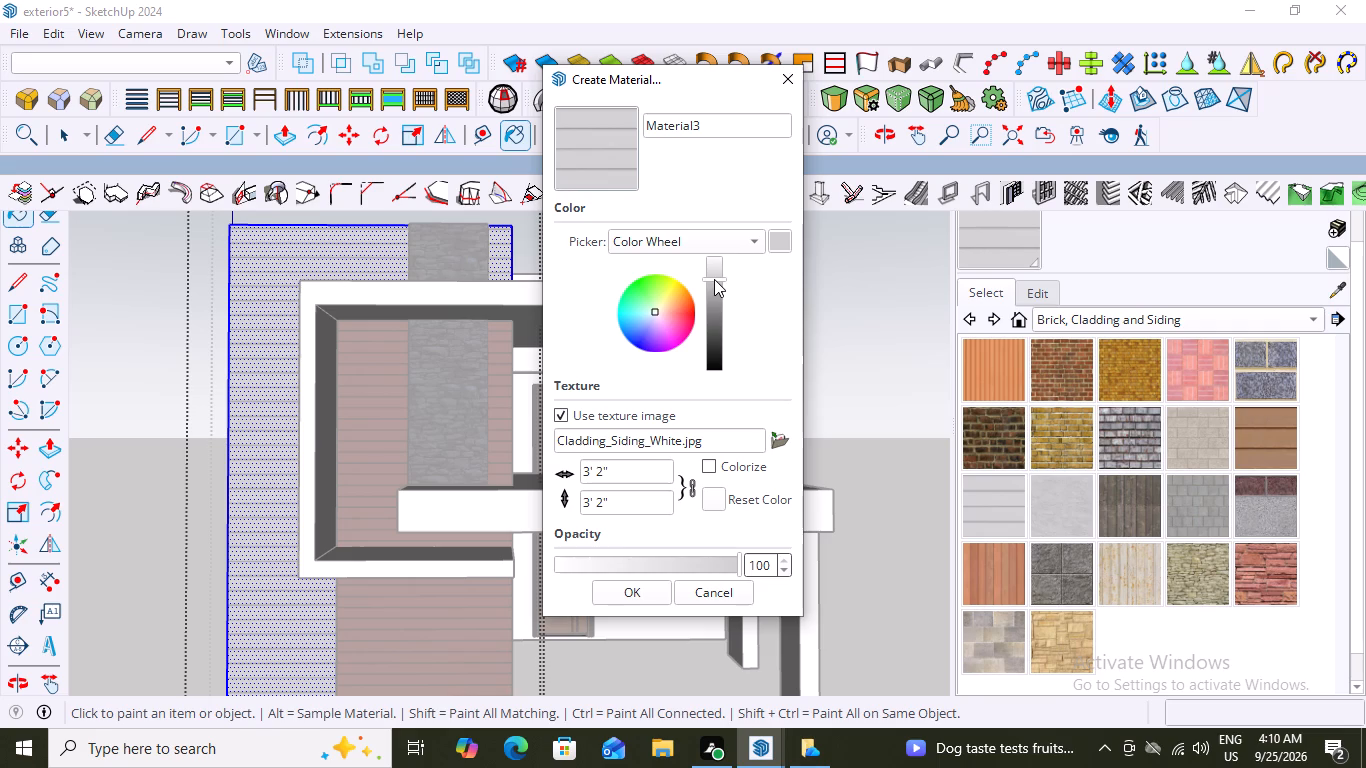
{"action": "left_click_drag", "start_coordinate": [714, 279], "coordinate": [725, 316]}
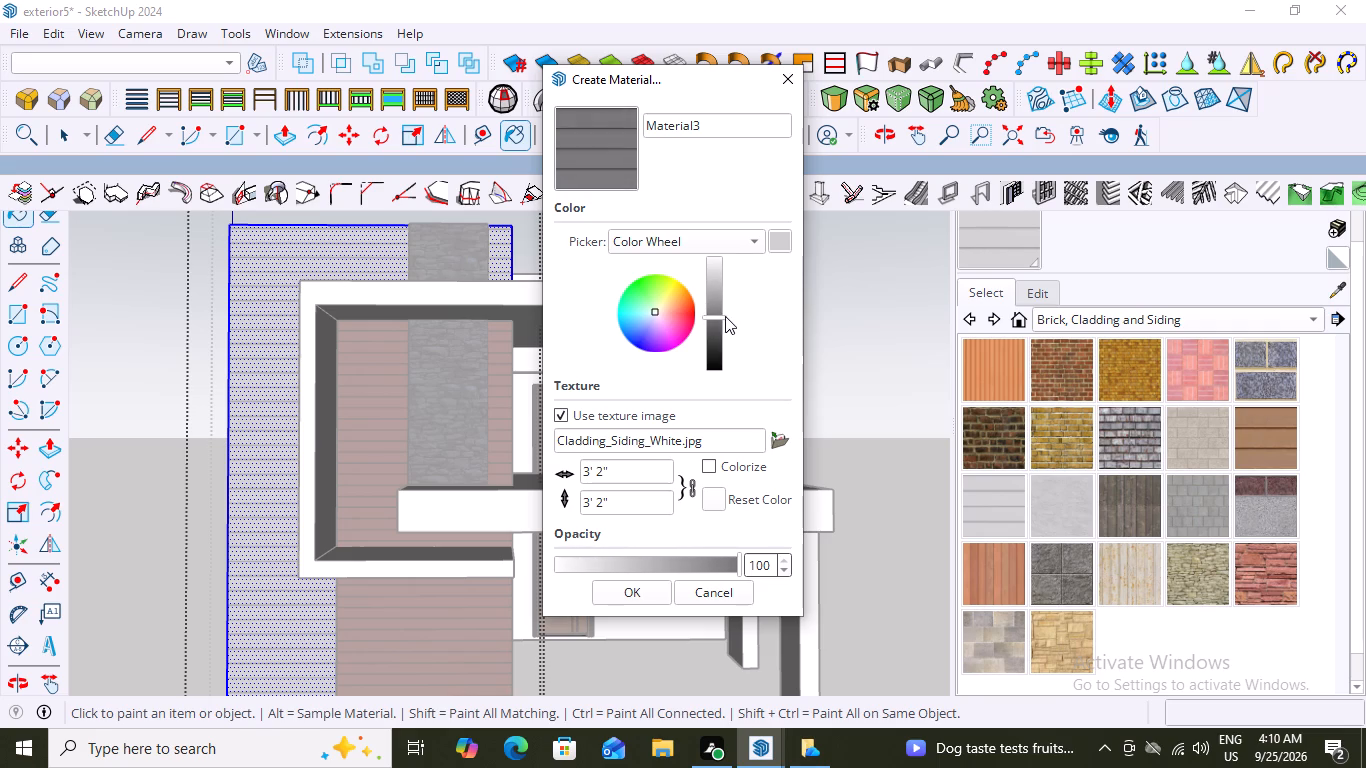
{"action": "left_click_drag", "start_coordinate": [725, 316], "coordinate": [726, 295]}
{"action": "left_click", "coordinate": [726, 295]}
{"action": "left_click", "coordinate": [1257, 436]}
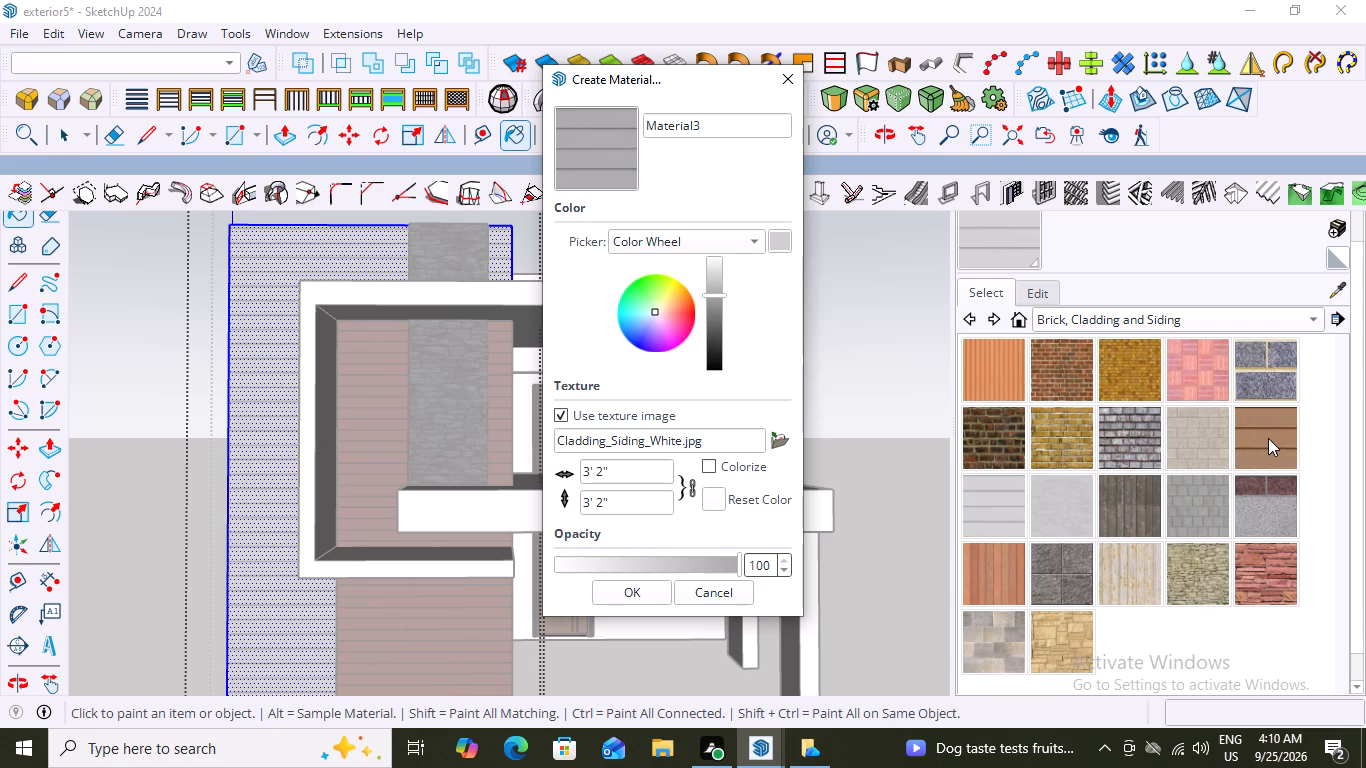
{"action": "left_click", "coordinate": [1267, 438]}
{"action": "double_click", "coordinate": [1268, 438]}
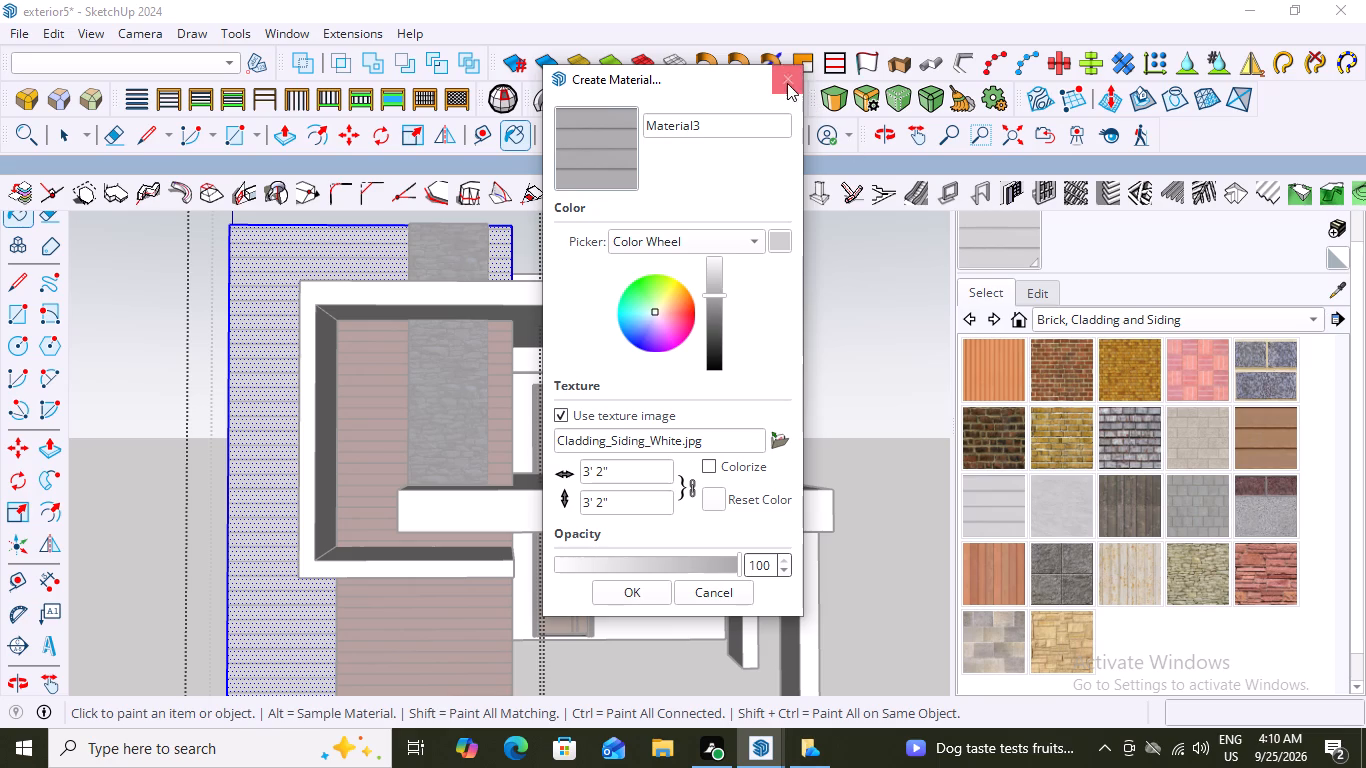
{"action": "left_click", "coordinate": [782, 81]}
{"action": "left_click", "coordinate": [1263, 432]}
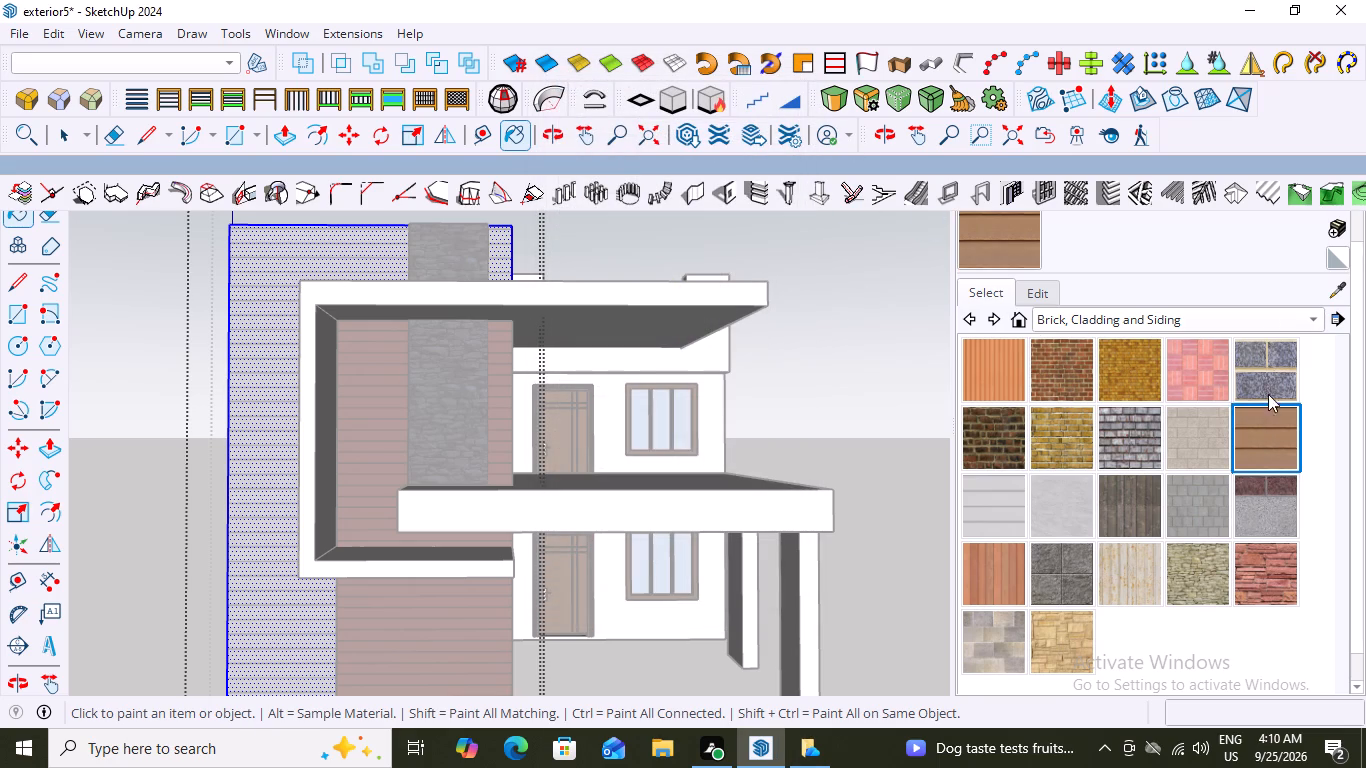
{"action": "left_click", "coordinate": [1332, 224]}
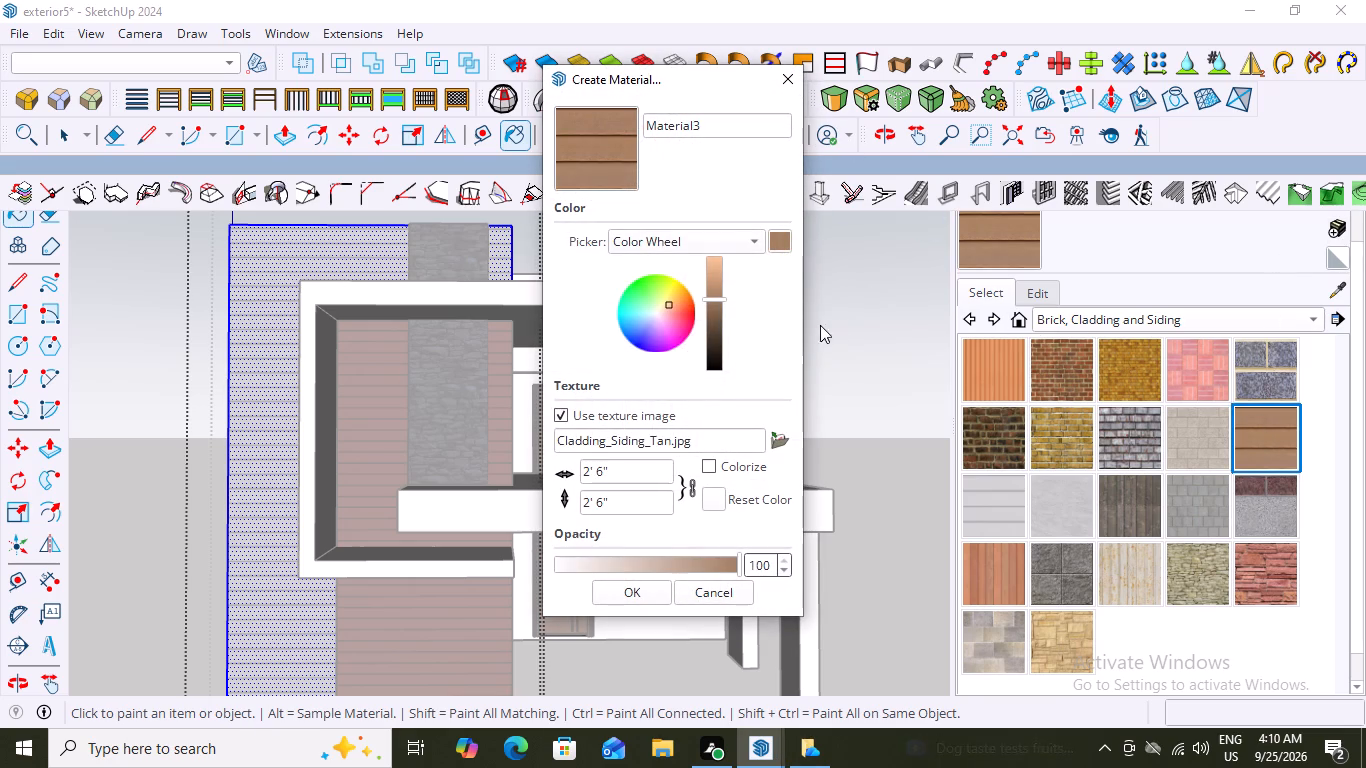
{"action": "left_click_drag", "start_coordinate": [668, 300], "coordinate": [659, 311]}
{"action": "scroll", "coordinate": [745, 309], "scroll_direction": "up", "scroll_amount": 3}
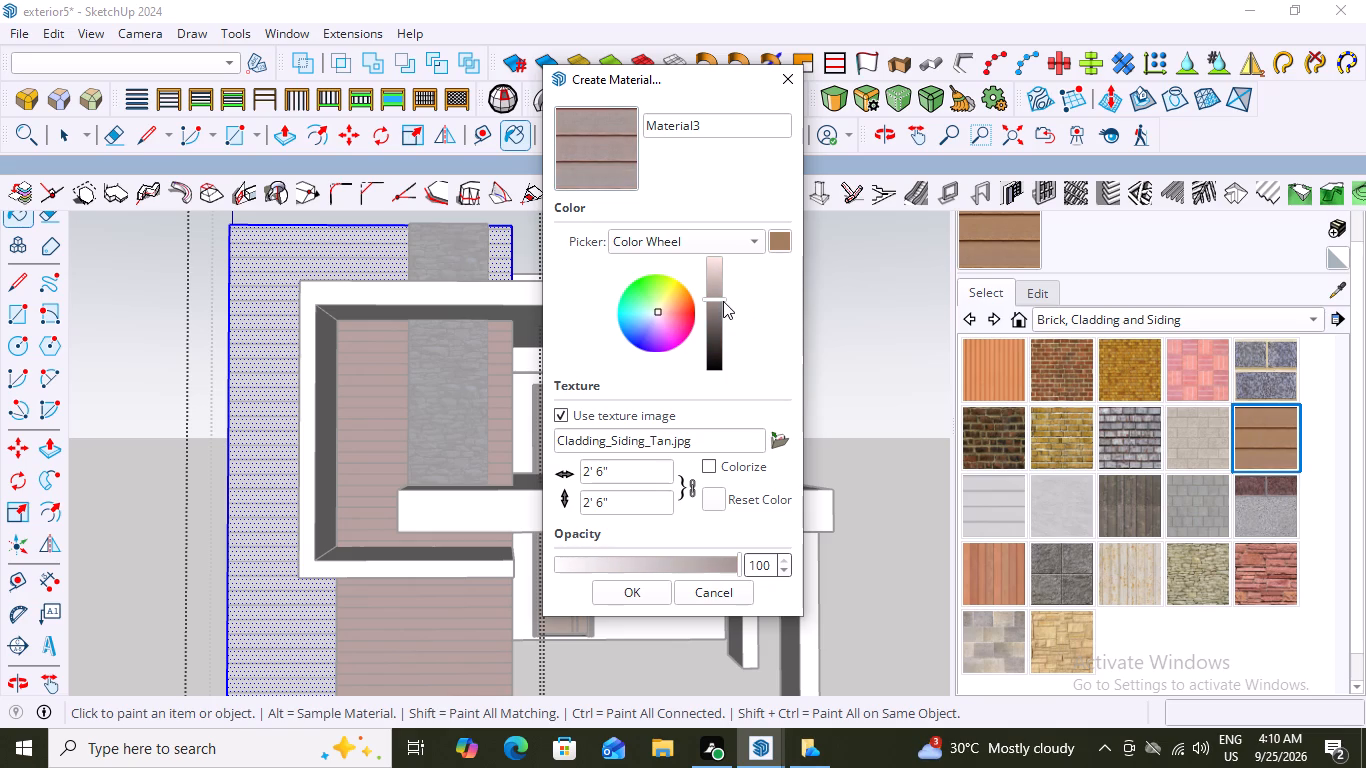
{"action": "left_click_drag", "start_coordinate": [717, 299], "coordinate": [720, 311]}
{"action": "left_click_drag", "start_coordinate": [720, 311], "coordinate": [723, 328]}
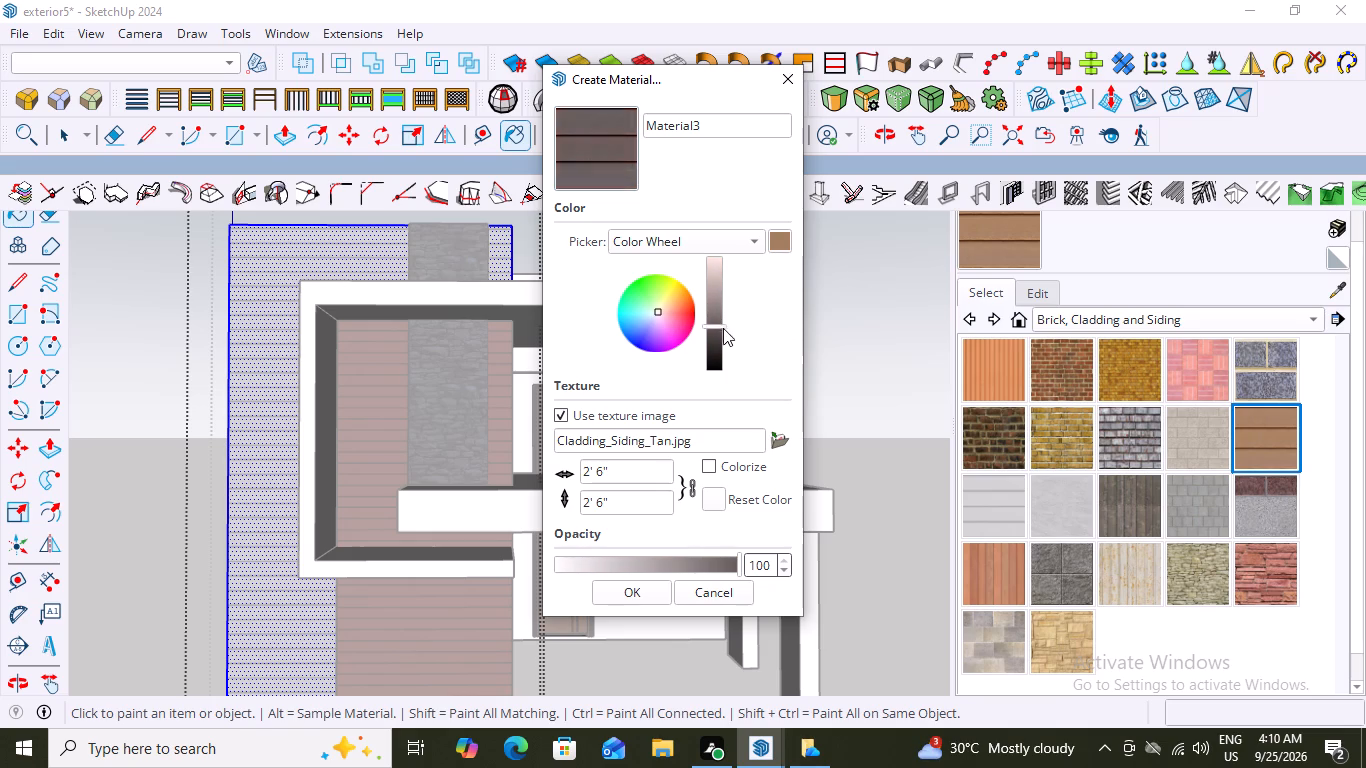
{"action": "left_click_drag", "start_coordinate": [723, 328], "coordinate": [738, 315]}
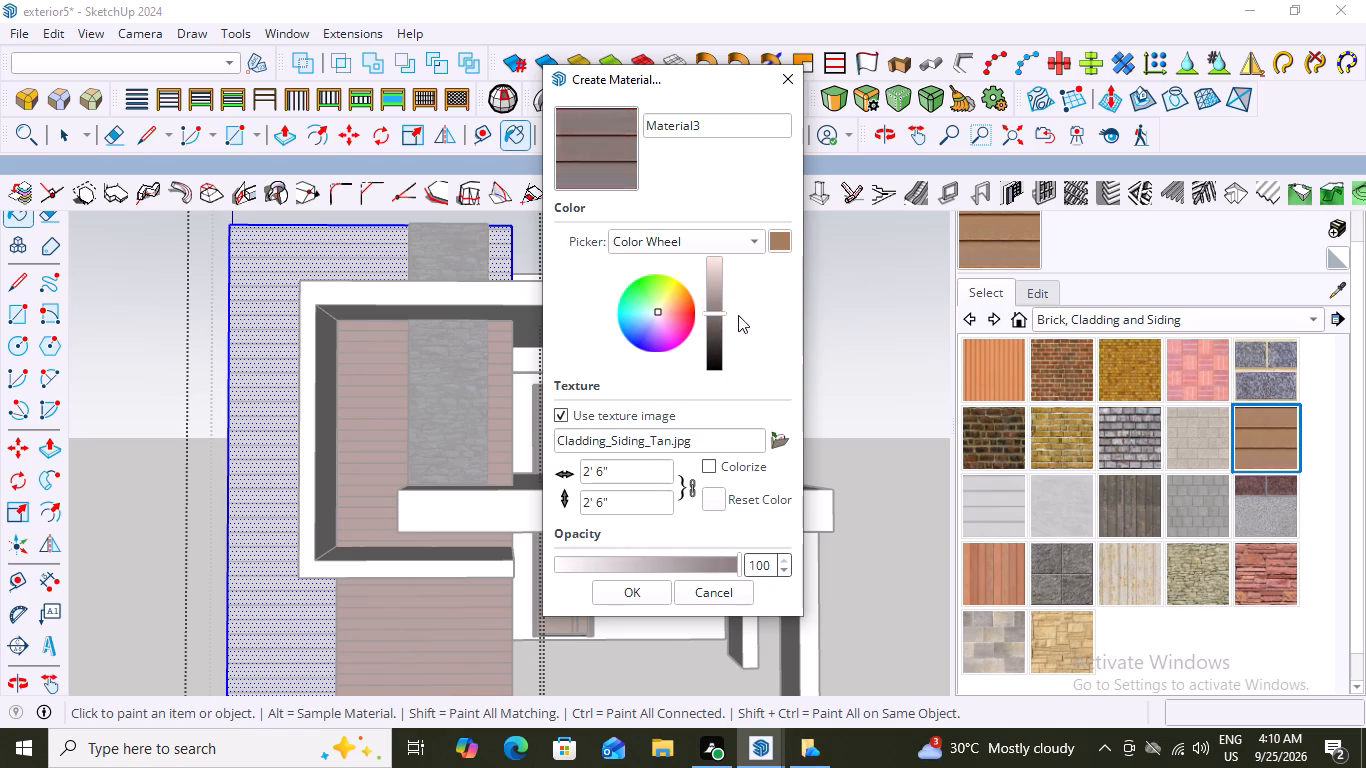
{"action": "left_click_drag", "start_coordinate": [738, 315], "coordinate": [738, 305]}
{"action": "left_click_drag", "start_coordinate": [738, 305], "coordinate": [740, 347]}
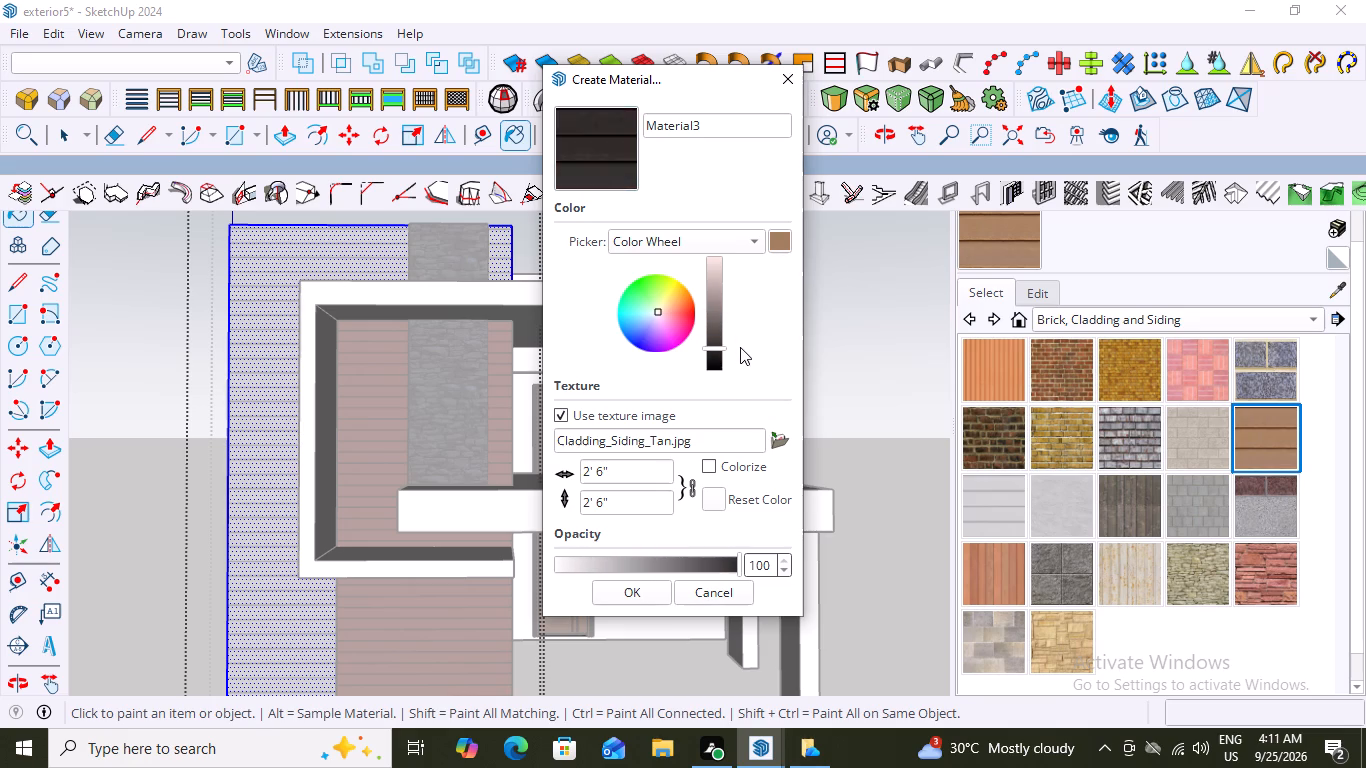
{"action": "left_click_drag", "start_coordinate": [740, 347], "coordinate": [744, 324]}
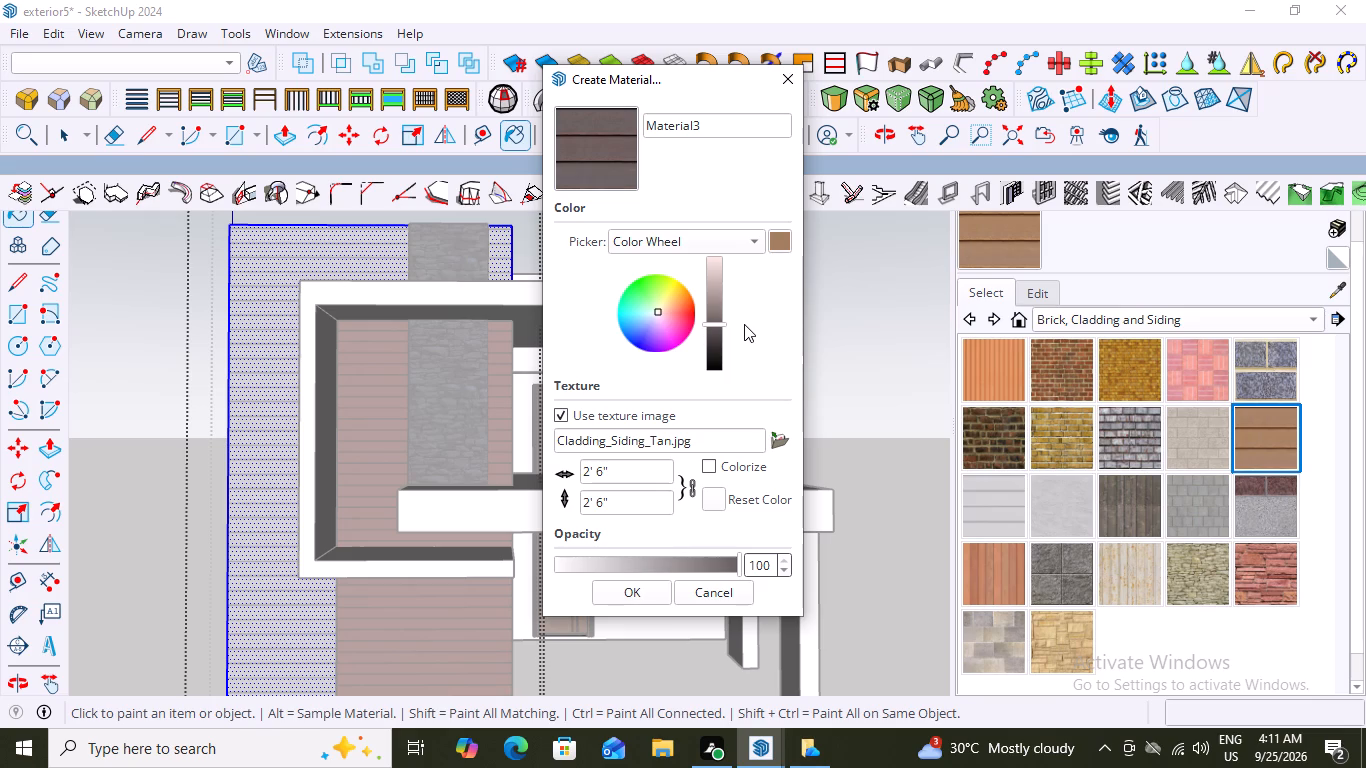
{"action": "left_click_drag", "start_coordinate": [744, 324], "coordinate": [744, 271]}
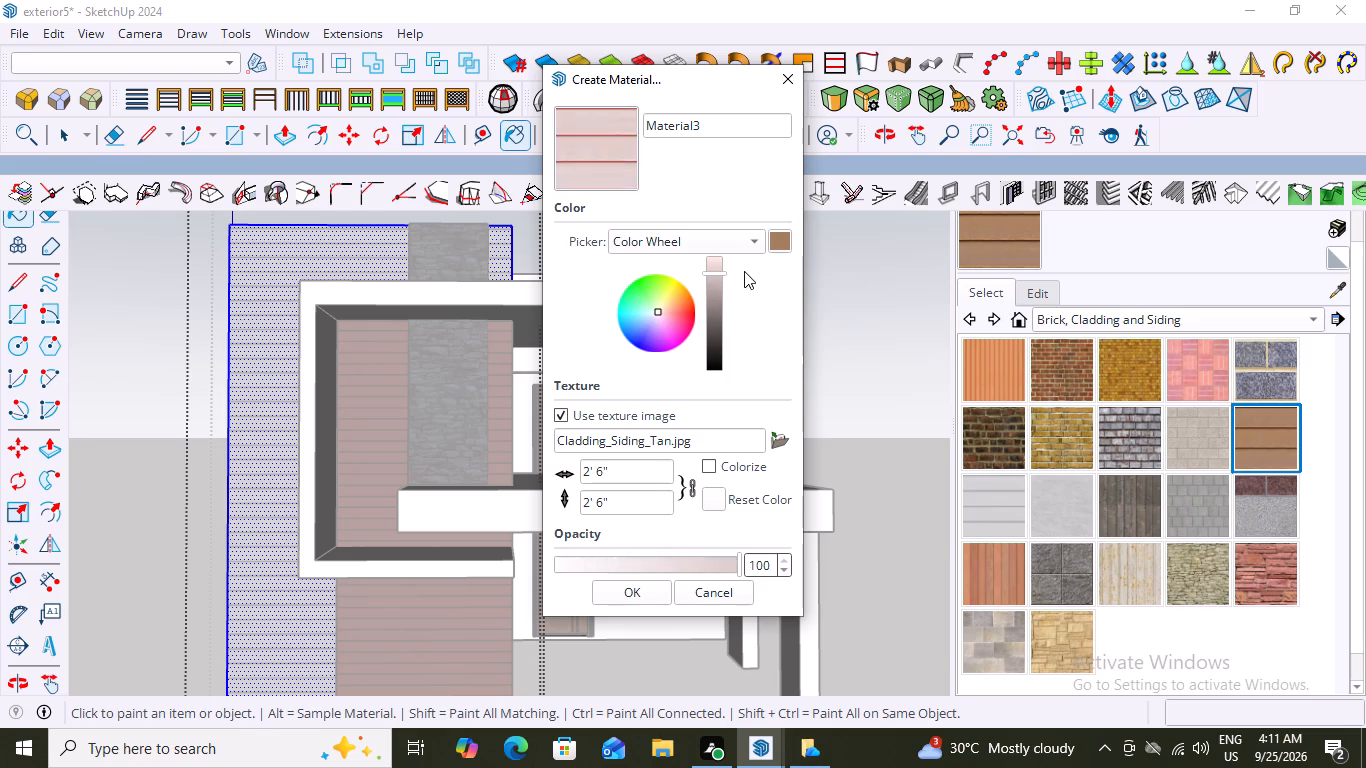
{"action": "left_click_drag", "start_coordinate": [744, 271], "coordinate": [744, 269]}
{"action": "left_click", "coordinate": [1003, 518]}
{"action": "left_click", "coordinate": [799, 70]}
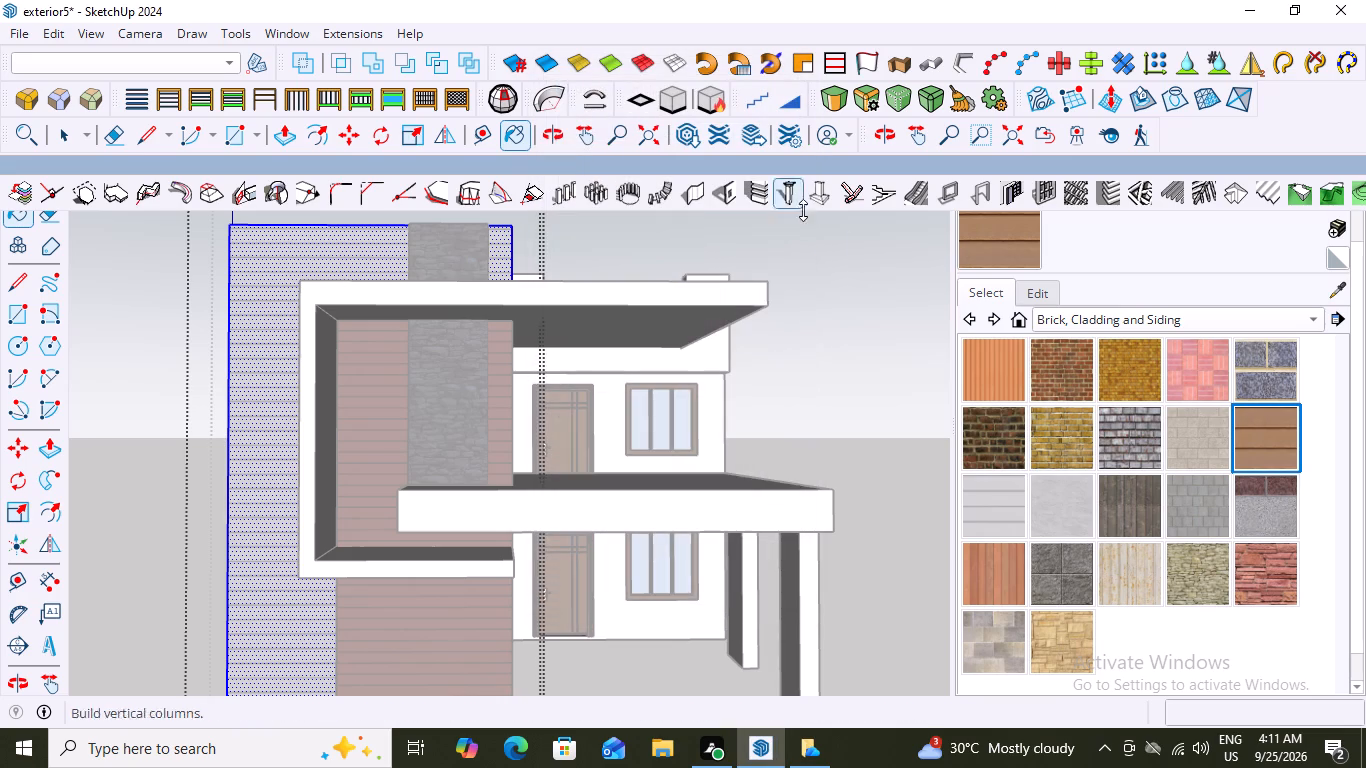
Create a new material from the light grey horizontal siding in Brick, Cladding and Siding, with its colour darkened to medium grey.
{"action": "left_click", "coordinate": [992, 501]}
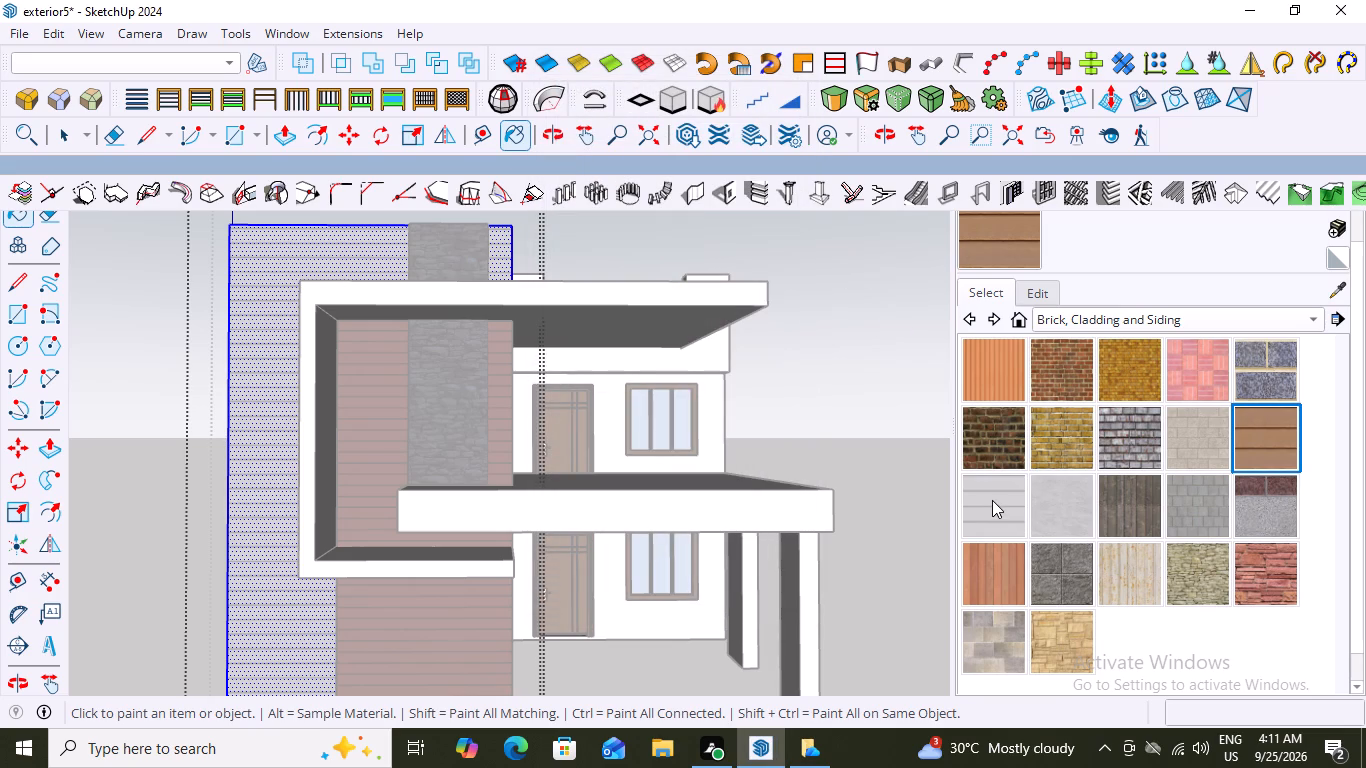
{"action": "left_click", "coordinate": [1340, 227]}
{"action": "left_click_drag", "start_coordinate": [715, 281], "coordinate": [724, 341]}
{"action": "right_click", "coordinate": [720, 303]}
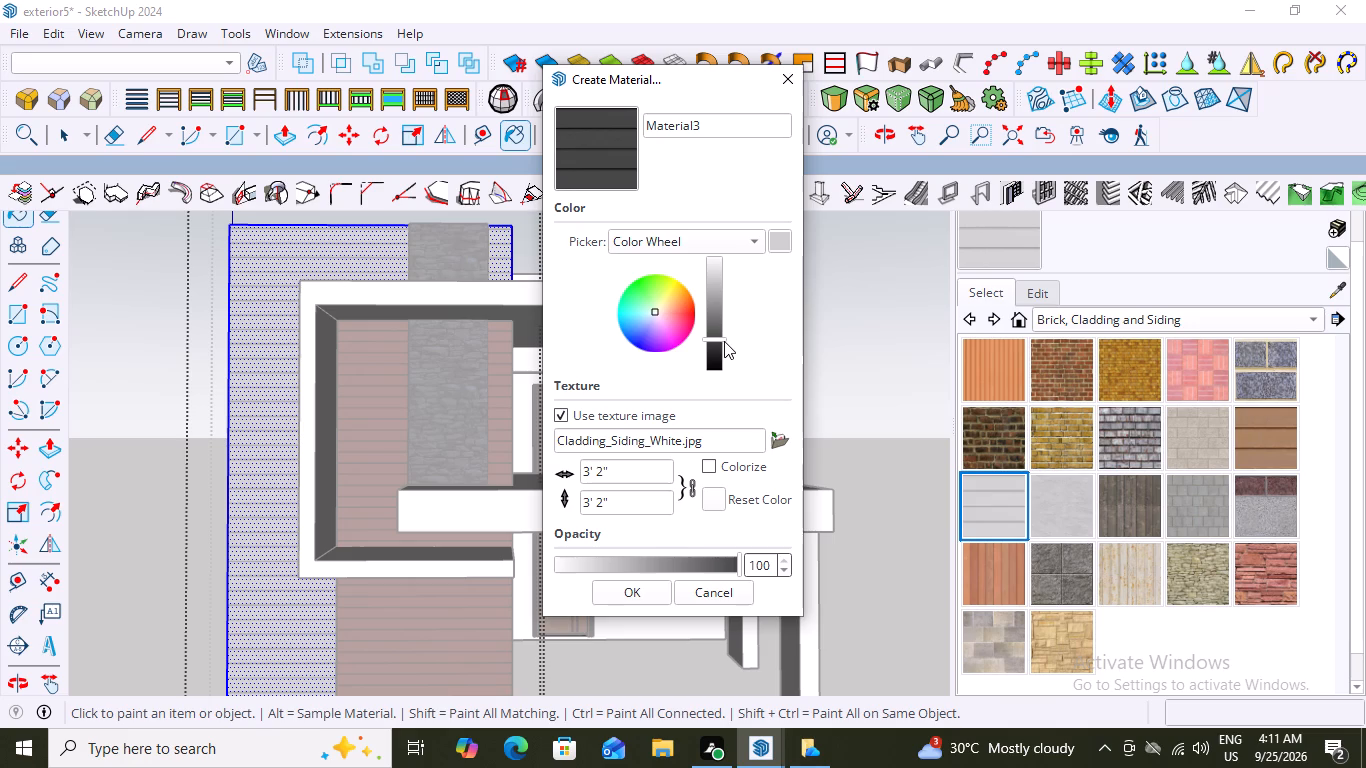
{"action": "left_click_drag", "start_coordinate": [724, 341], "coordinate": [726, 318]}
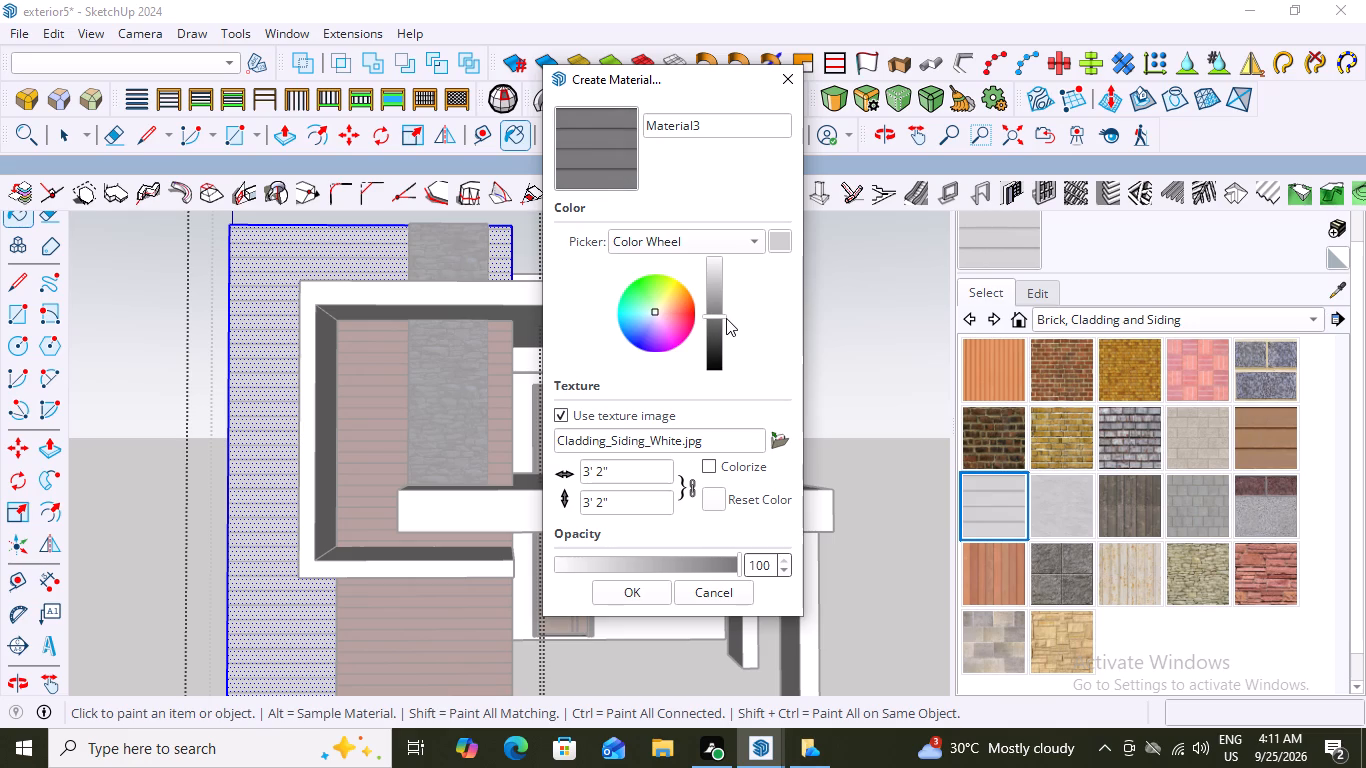
{"action": "left_click", "coordinate": [656, 310]}
{"action": "double_click", "coordinate": [662, 312]}
{"action": "left_click", "coordinate": [716, 311]}
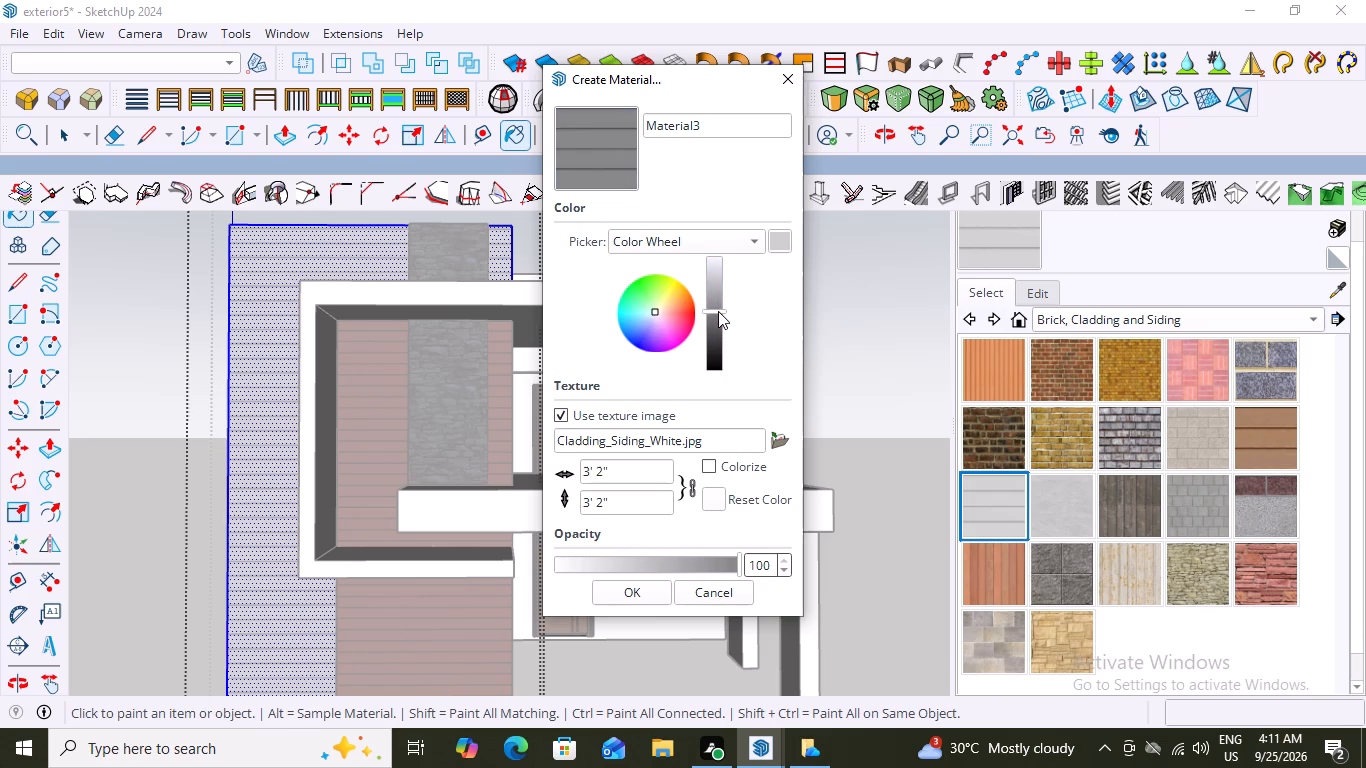
{"action": "left_click", "coordinate": [716, 308]}
{"action": "left_click", "coordinate": [716, 301]}
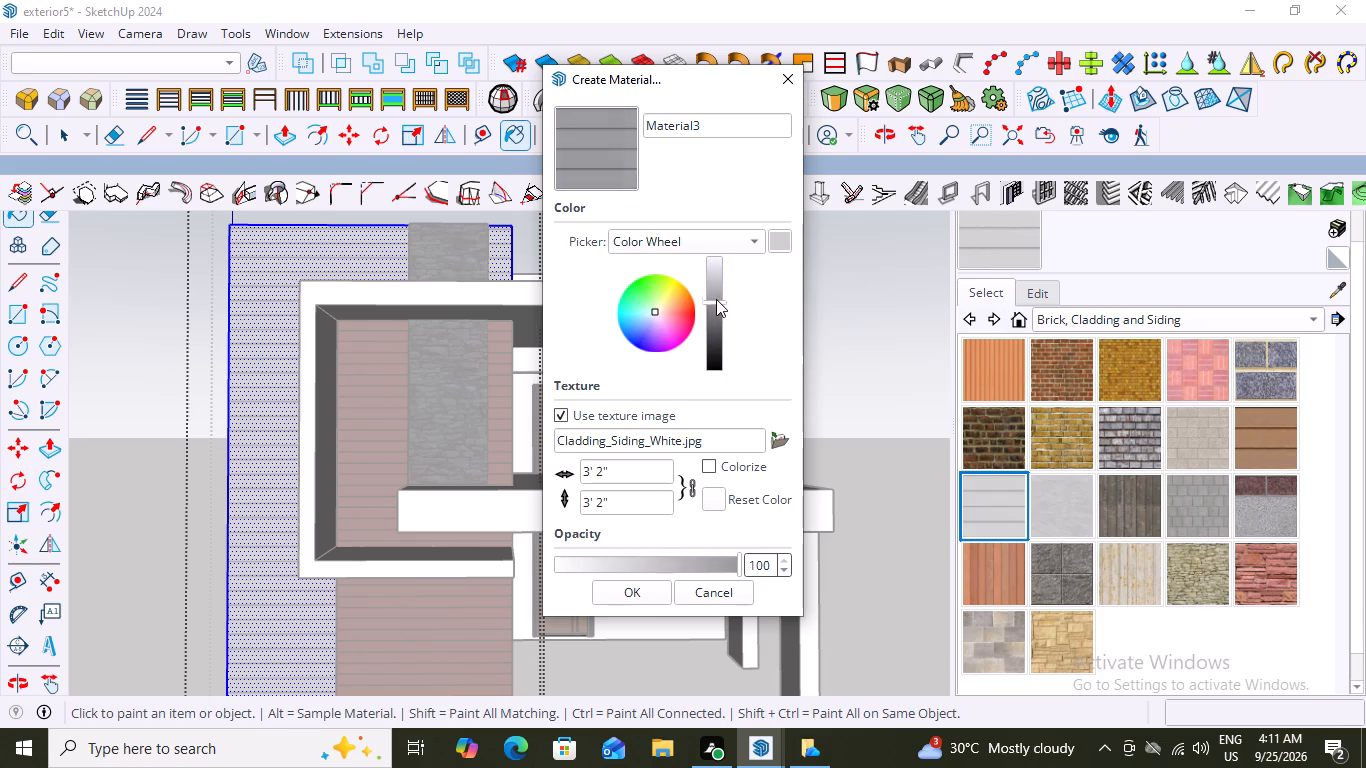
{"action": "left_click_drag", "start_coordinate": [716, 298], "coordinate": [721, 309]}
{"action": "left_click", "coordinate": [634, 587]}
Paint the tall wall's front face with the new medium grey siding and finish editing the wall block.
{"action": "left_click", "coordinate": [353, 259]}
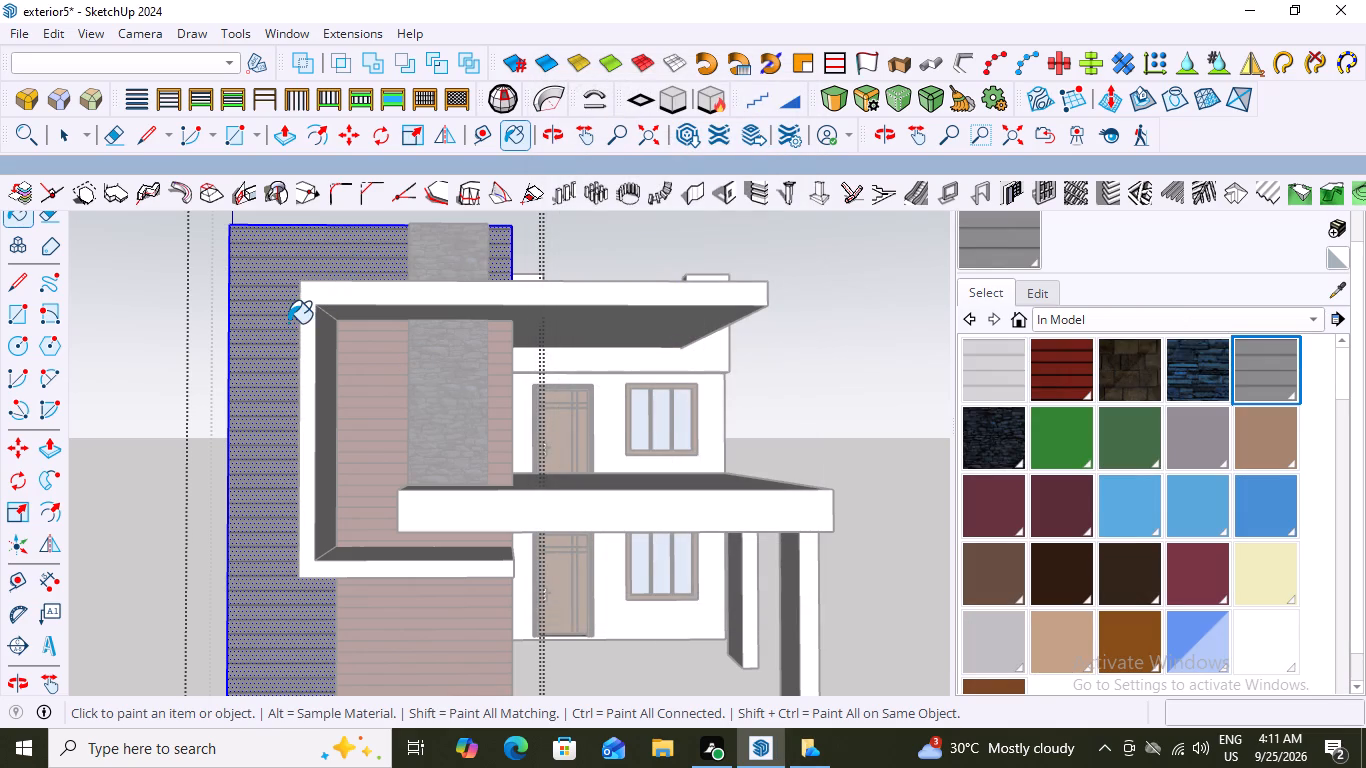
{"action": "scroll", "coordinate": [288, 323], "scroll_direction": "up", "scroll_amount": 3}
{"action": "scroll", "coordinate": [288, 323], "scroll_direction": "down", "scroll_amount": 10}
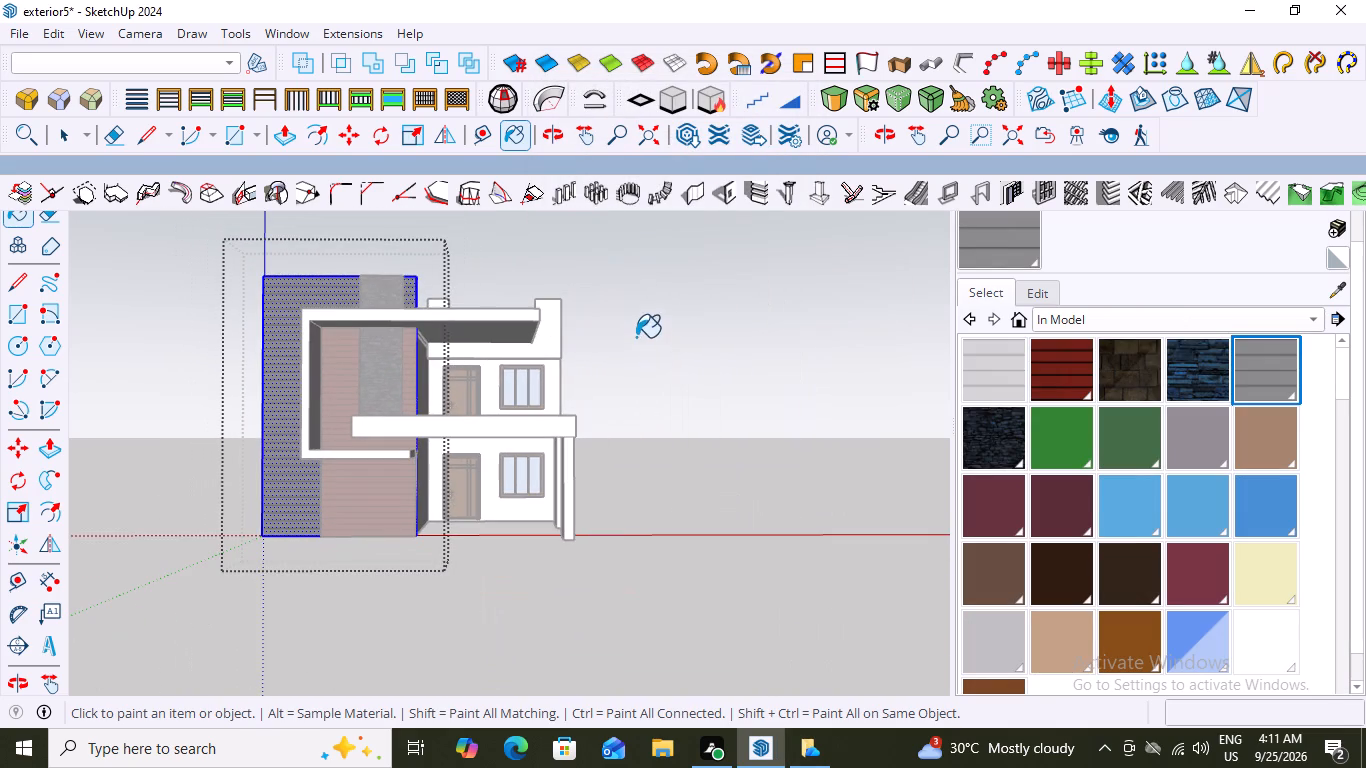
{"action": "key", "text": "space"}
{"action": "left_click", "coordinate": [626, 289]}
Examine the grey siding on the tall wall against the red siding and dark stone from different angles and distances.
{"action": "middle_click_drag", "start_coordinate": [345, 326], "coordinate": [477, 316]}
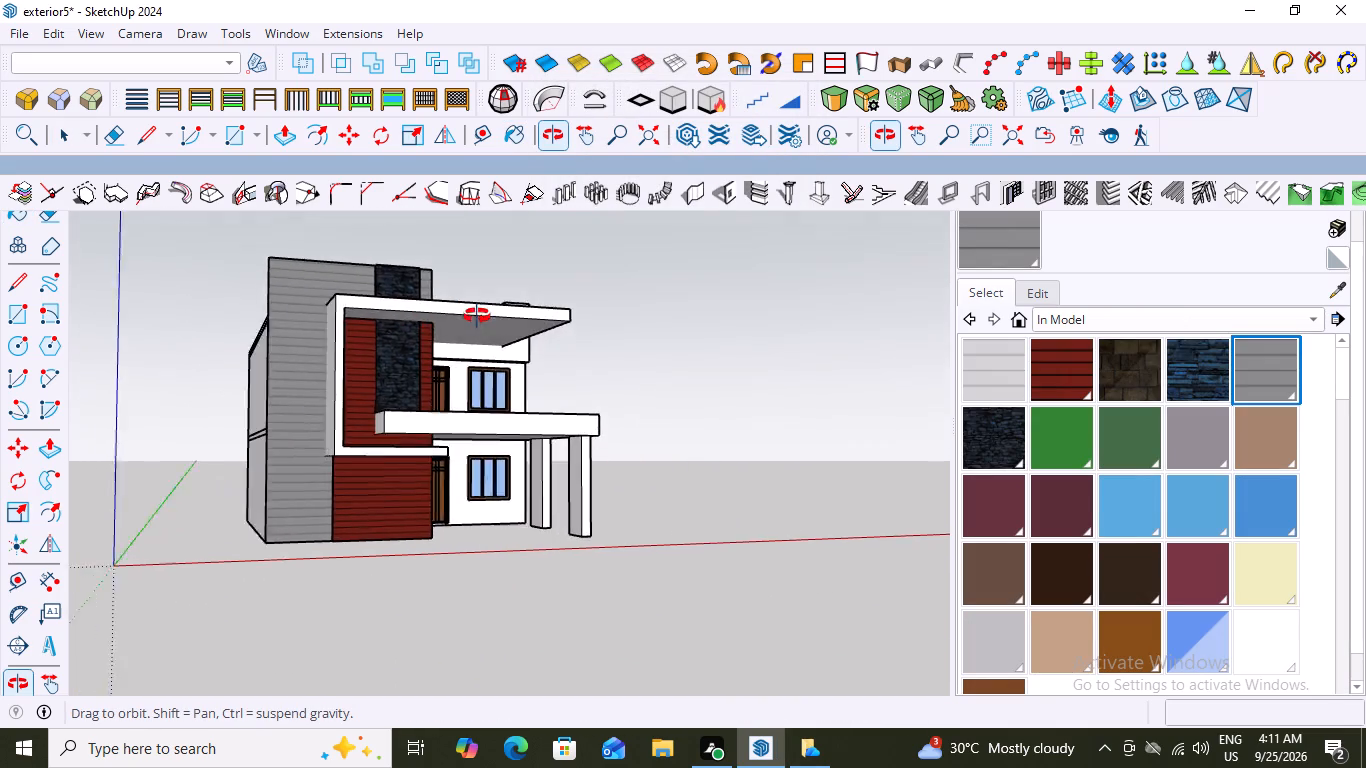
{"action": "middle_click_drag", "start_coordinate": [477, 316], "coordinate": [369, 367]}
{"action": "scroll", "coordinate": [446, 267], "scroll_direction": "down", "scroll_amount": 3}
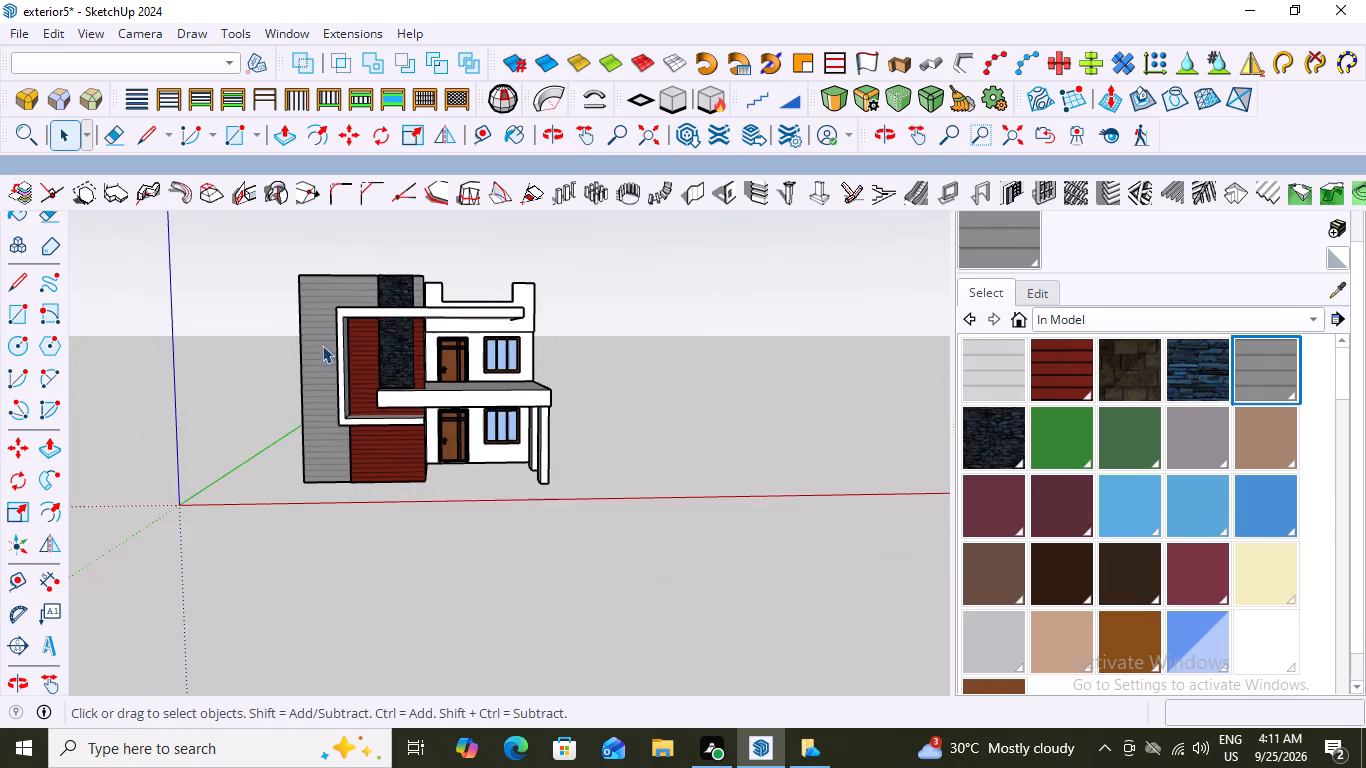
{"action": "scroll", "coordinate": [307, 344], "scroll_direction": "up", "scroll_amount": 13}
{"action": "scroll", "coordinate": [327, 290], "scroll_direction": "down", "scroll_amount": 3}
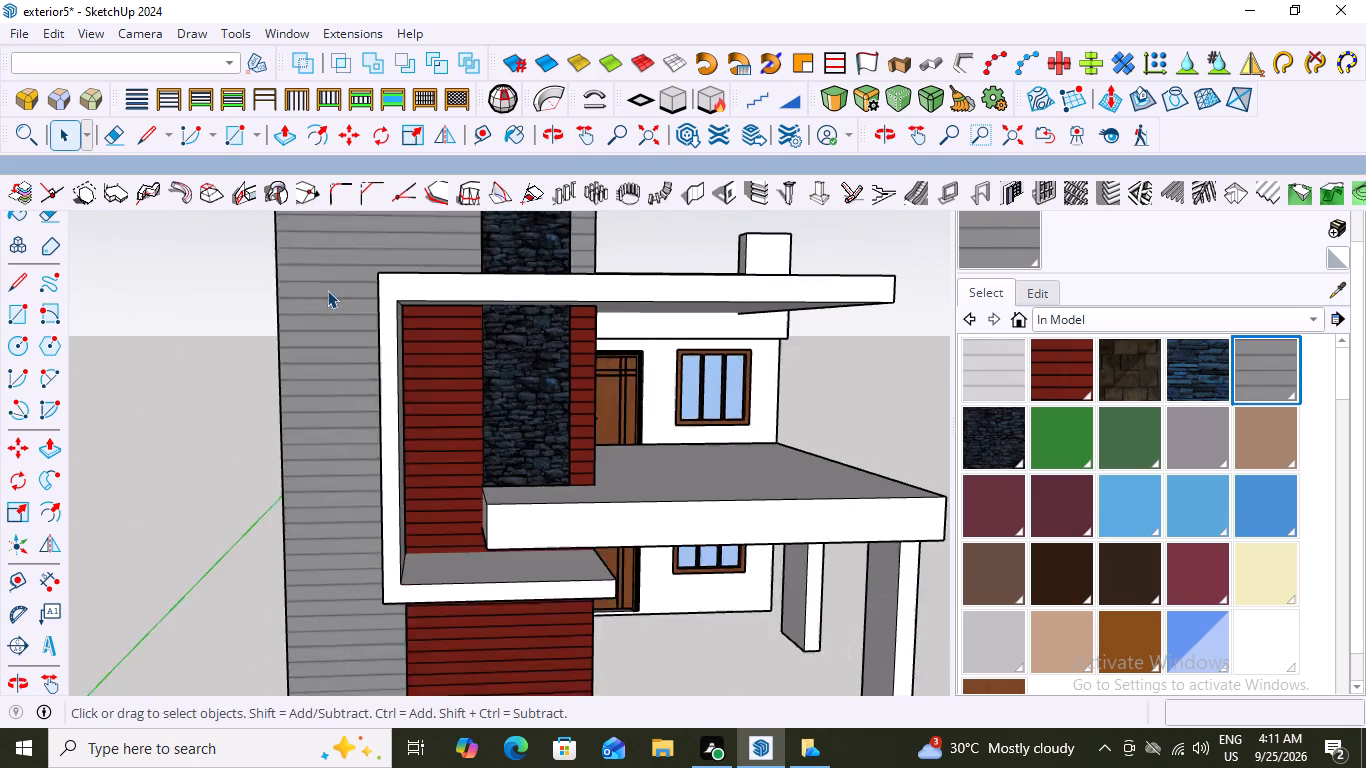
{"action": "scroll", "coordinate": [327, 290], "scroll_direction": "down", "scroll_amount": 4}
{"action": "scroll", "coordinate": [357, 392], "scroll_direction": "down", "scroll_amount": 2}
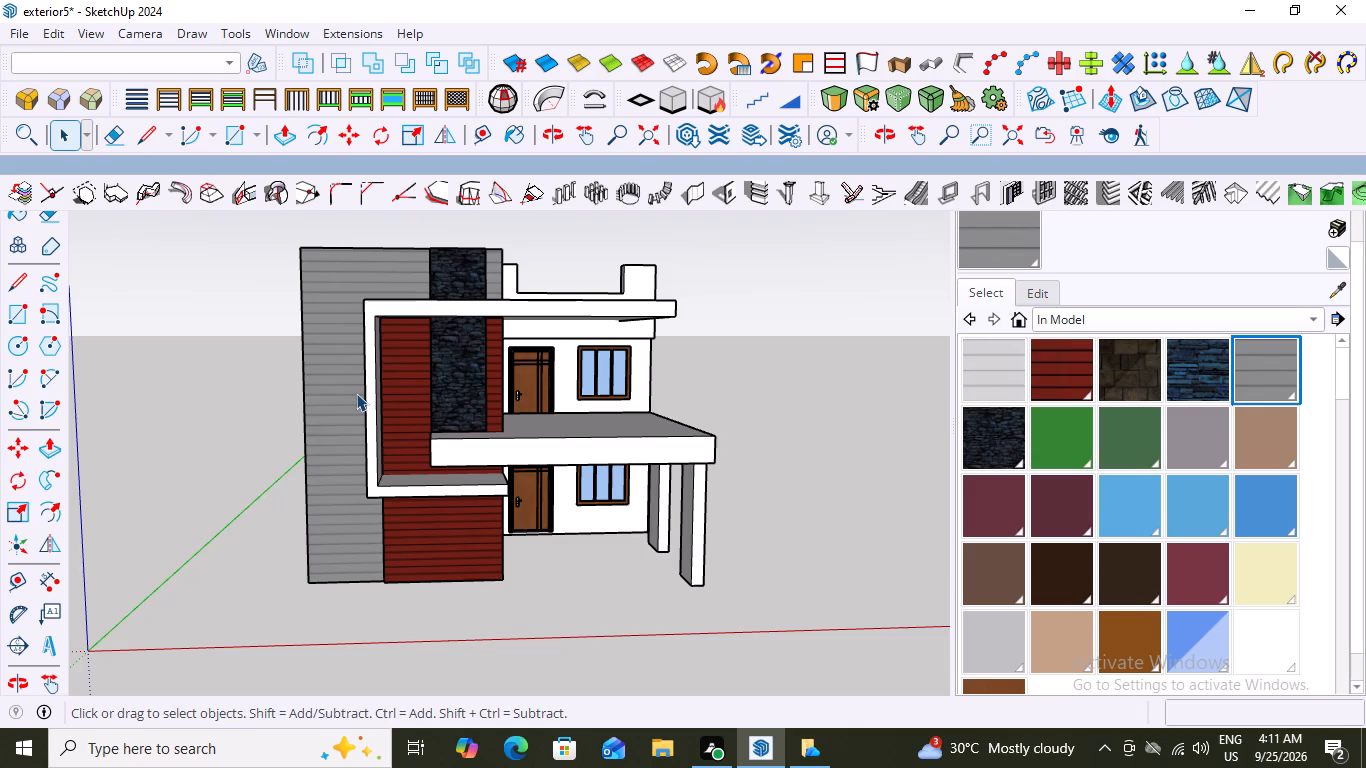
Browse the In Model, Brick, Cladding and Siding, and Stone collections for another cladding texture.
{"action": "scroll", "coordinate": [1129, 395], "scroll_direction": "down", "scroll_amount": 2}
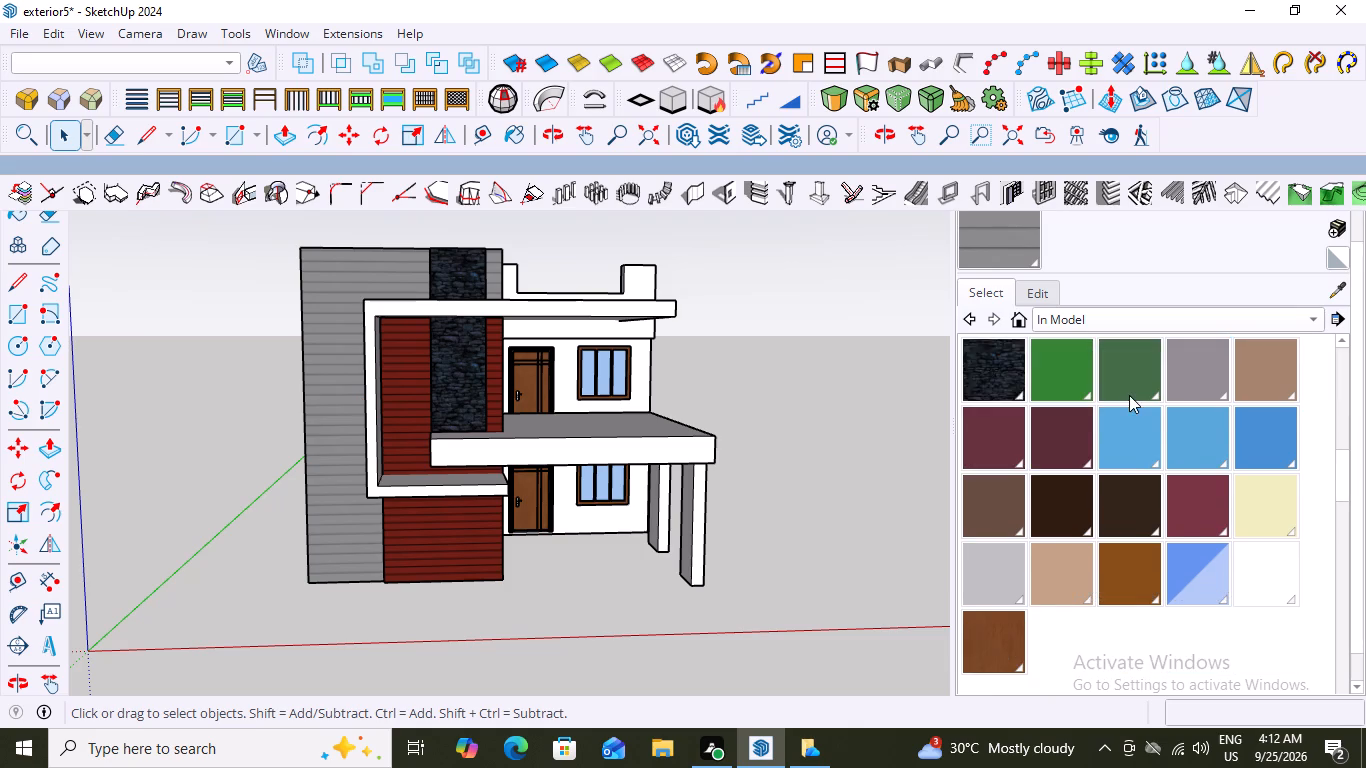
{"action": "scroll", "coordinate": [1129, 395], "scroll_direction": "down", "scroll_amount": 1}
{"action": "left_click", "coordinate": [1314, 320]}
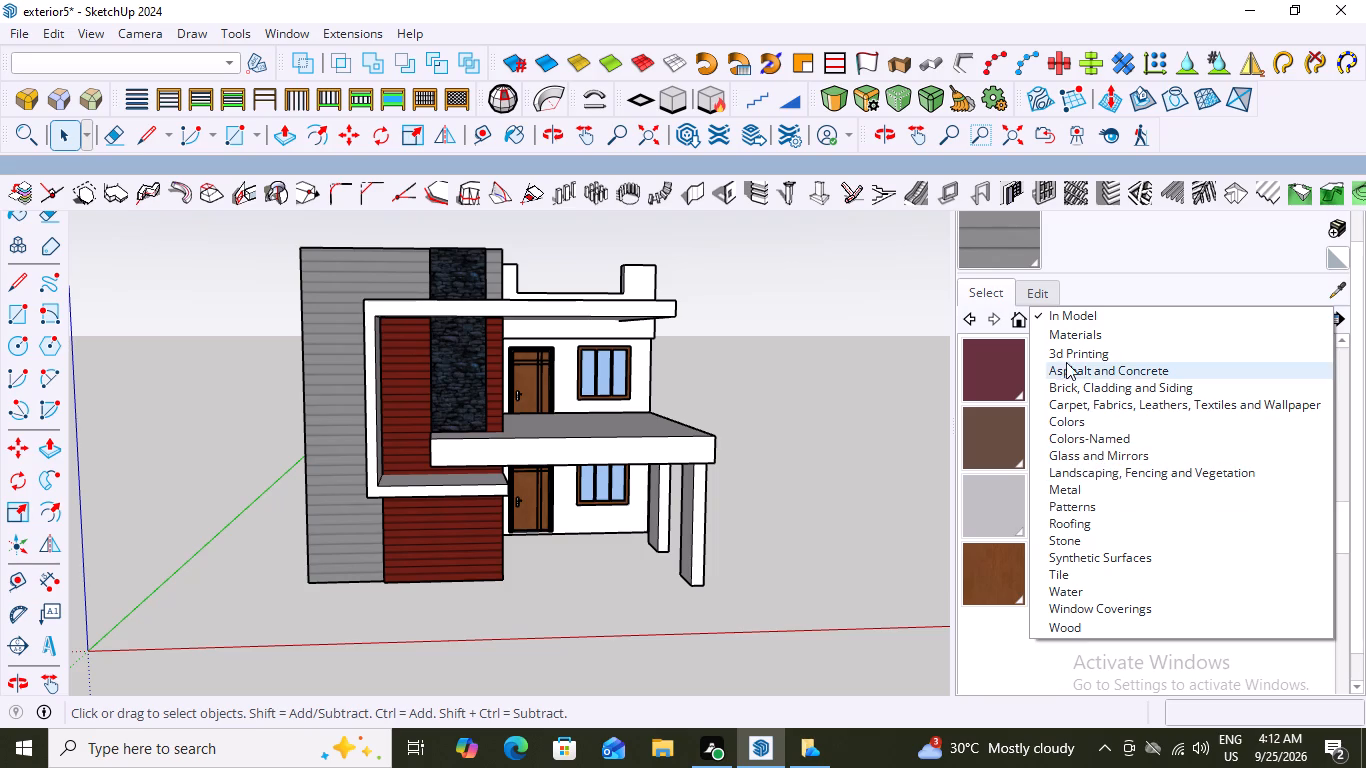
{"action": "left_click", "coordinate": [1070, 389]}
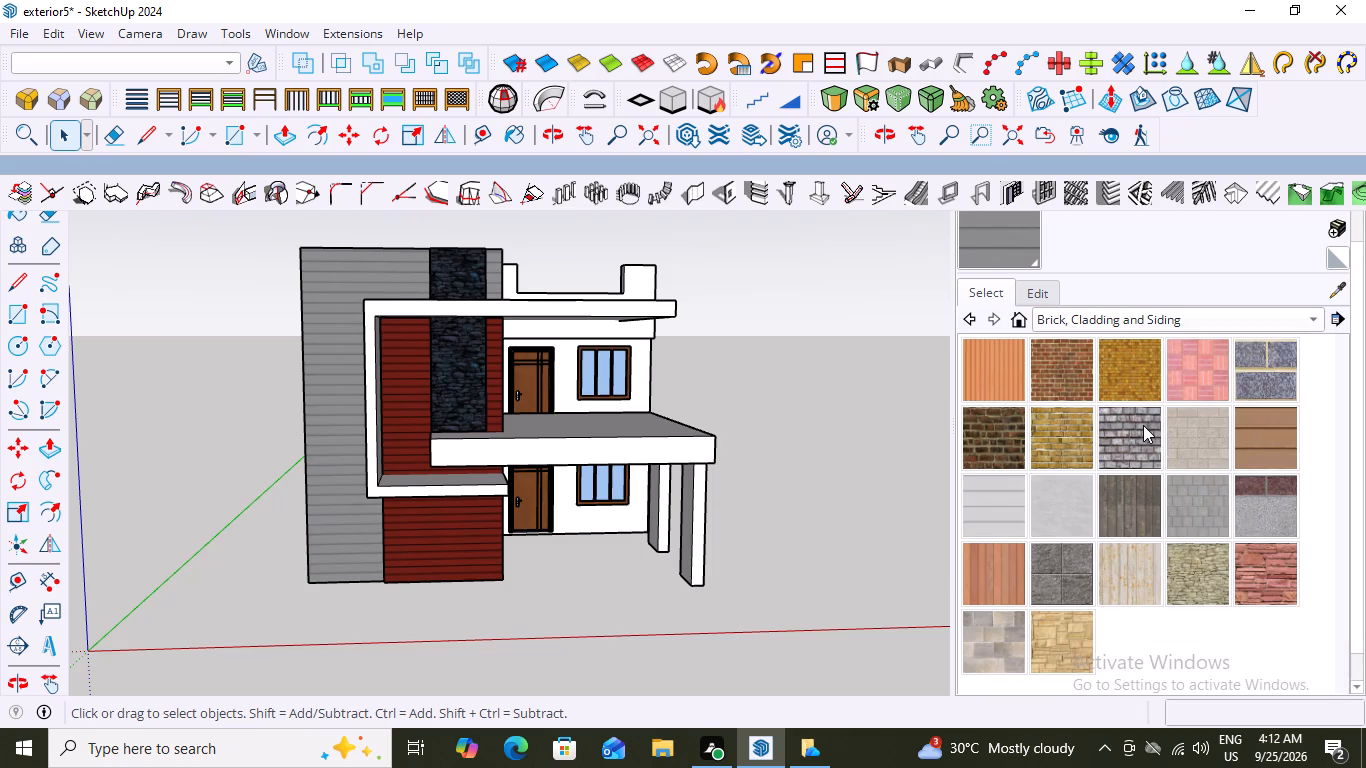
{"action": "scroll", "coordinate": [1095, 423], "scroll_direction": "down", "scroll_amount": 3}
{"action": "scroll", "coordinate": [1153, 483], "scroll_direction": "up", "scroll_amount": 3}
{"action": "scroll", "coordinate": [1161, 474], "scroll_direction": "down", "scroll_amount": 3}
{"action": "left_click", "coordinate": [1310, 320]}
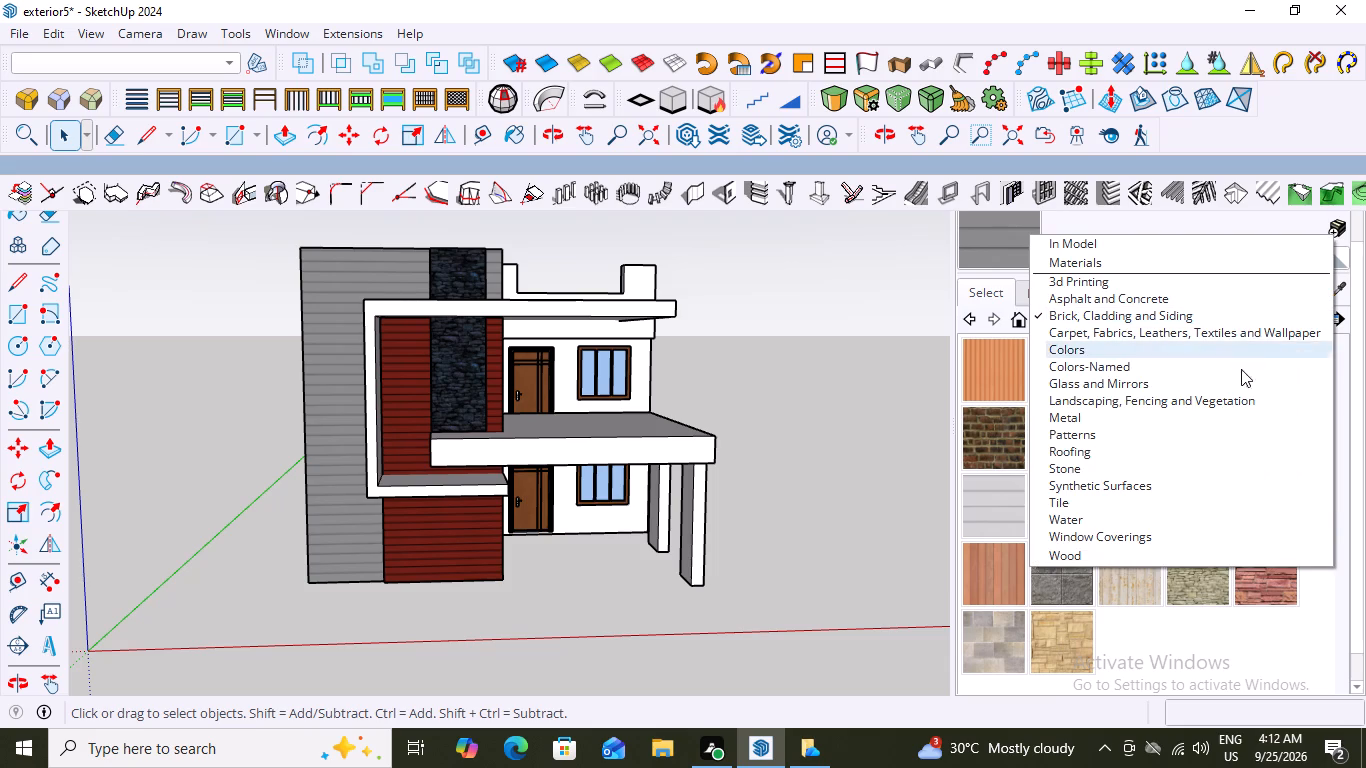
{"action": "left_click", "coordinate": [1064, 469]}
{"action": "scroll", "coordinate": [1133, 463], "scroll_direction": "down", "scroll_amount": 2}
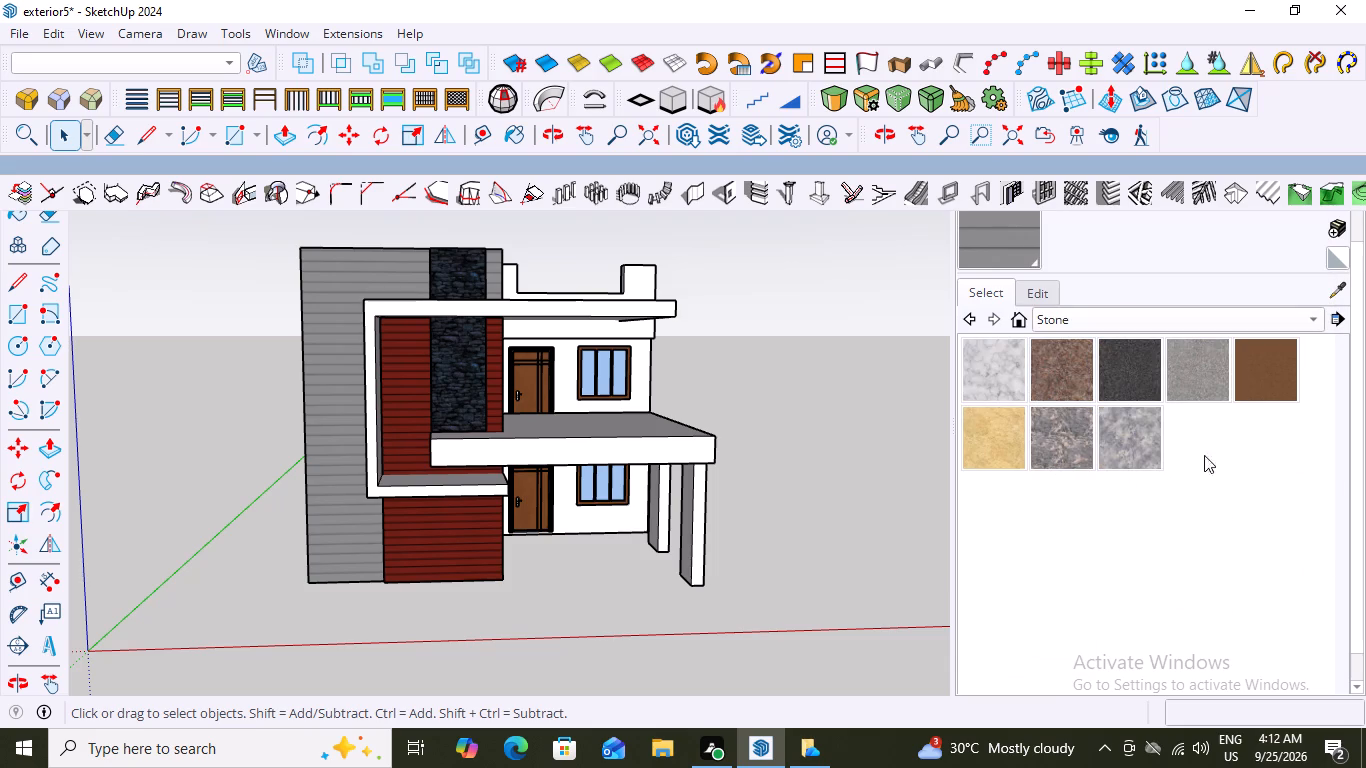
Look through the whole Tile collection for a suitable wall texture.
{"action": "left_click", "coordinate": [1314, 312]}
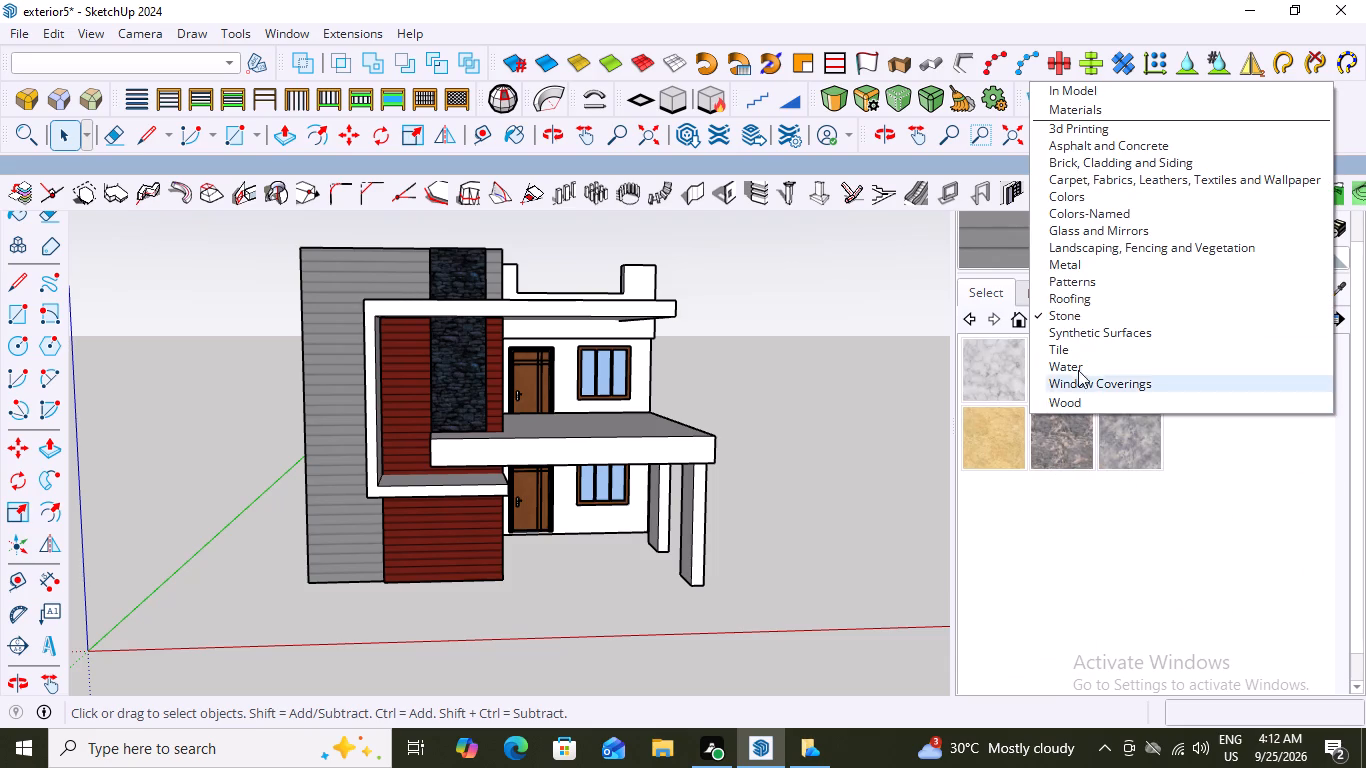
{"action": "left_click", "coordinate": [1070, 353]}
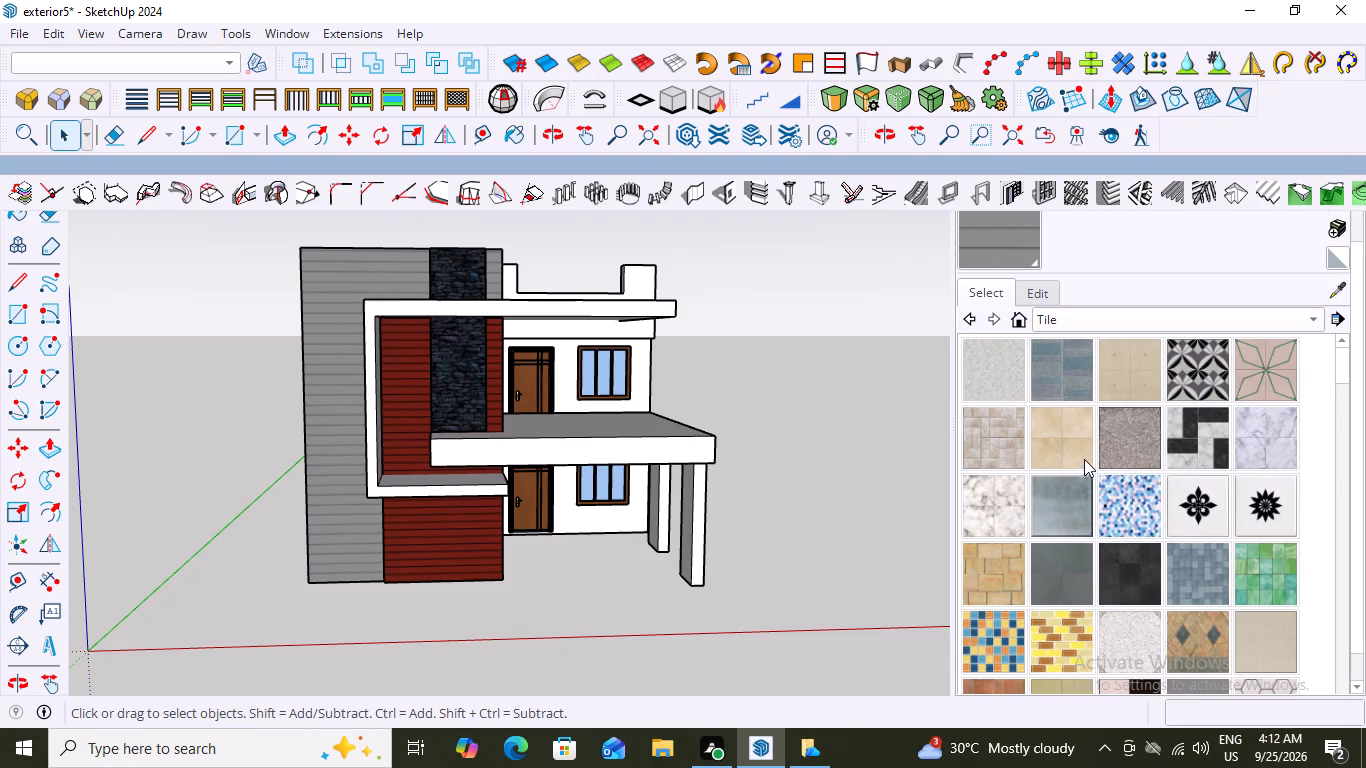
{"action": "scroll", "coordinate": [1082, 452], "scroll_direction": "down", "scroll_amount": 1}
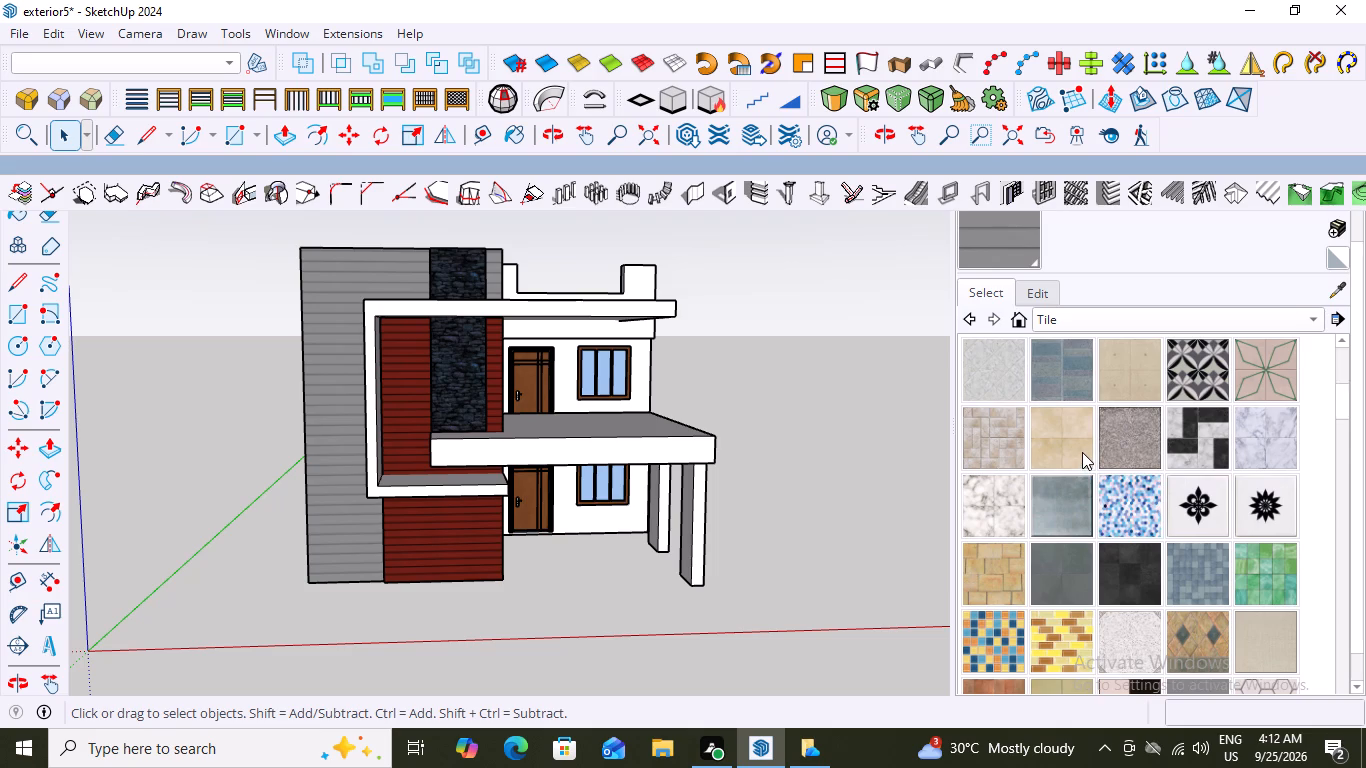
{"action": "scroll", "coordinate": [1082, 452], "scroll_direction": "down", "scroll_amount": 2}
{"action": "middle_click", "coordinate": [1082, 452]}
{"action": "scroll", "coordinate": [1082, 452], "scroll_direction": "down", "scroll_amount": 1}
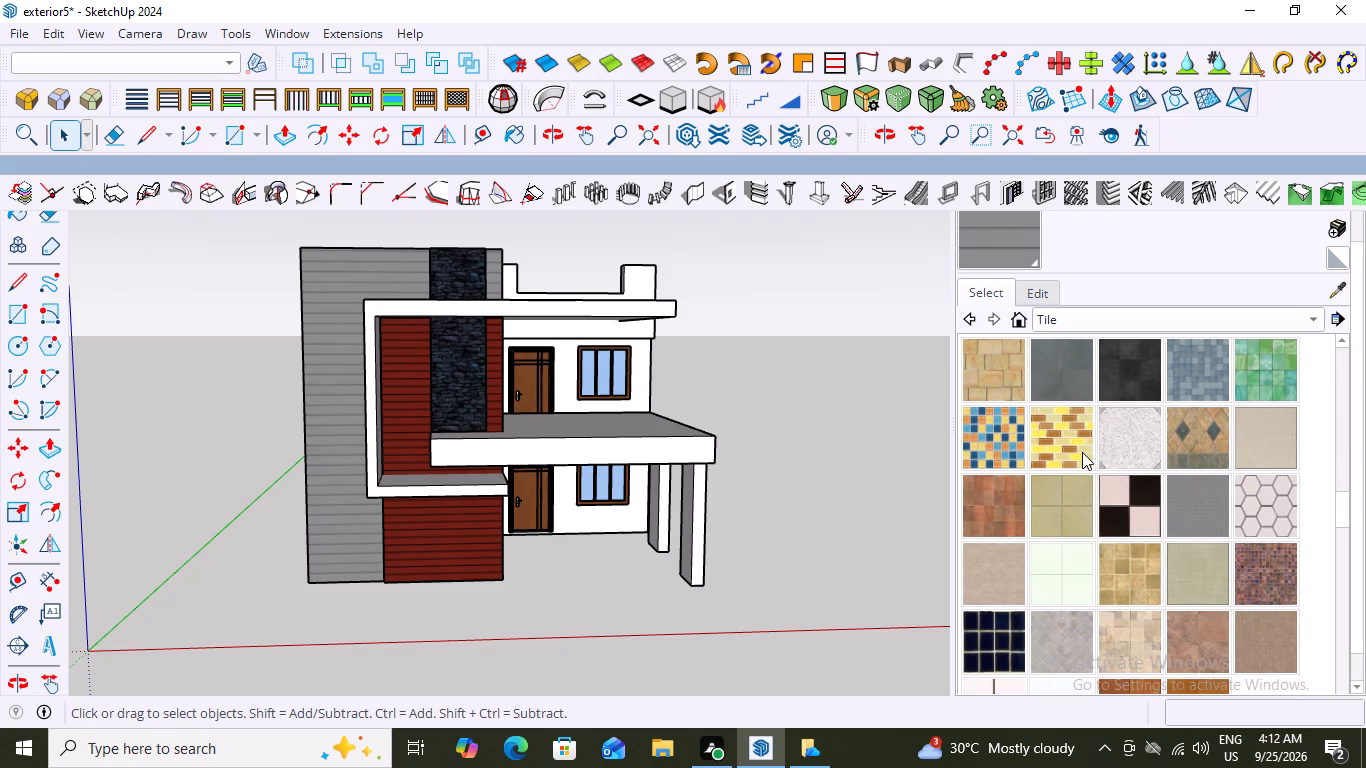
{"action": "scroll", "coordinate": [1082, 452], "scroll_direction": "down", "scroll_amount": 1}
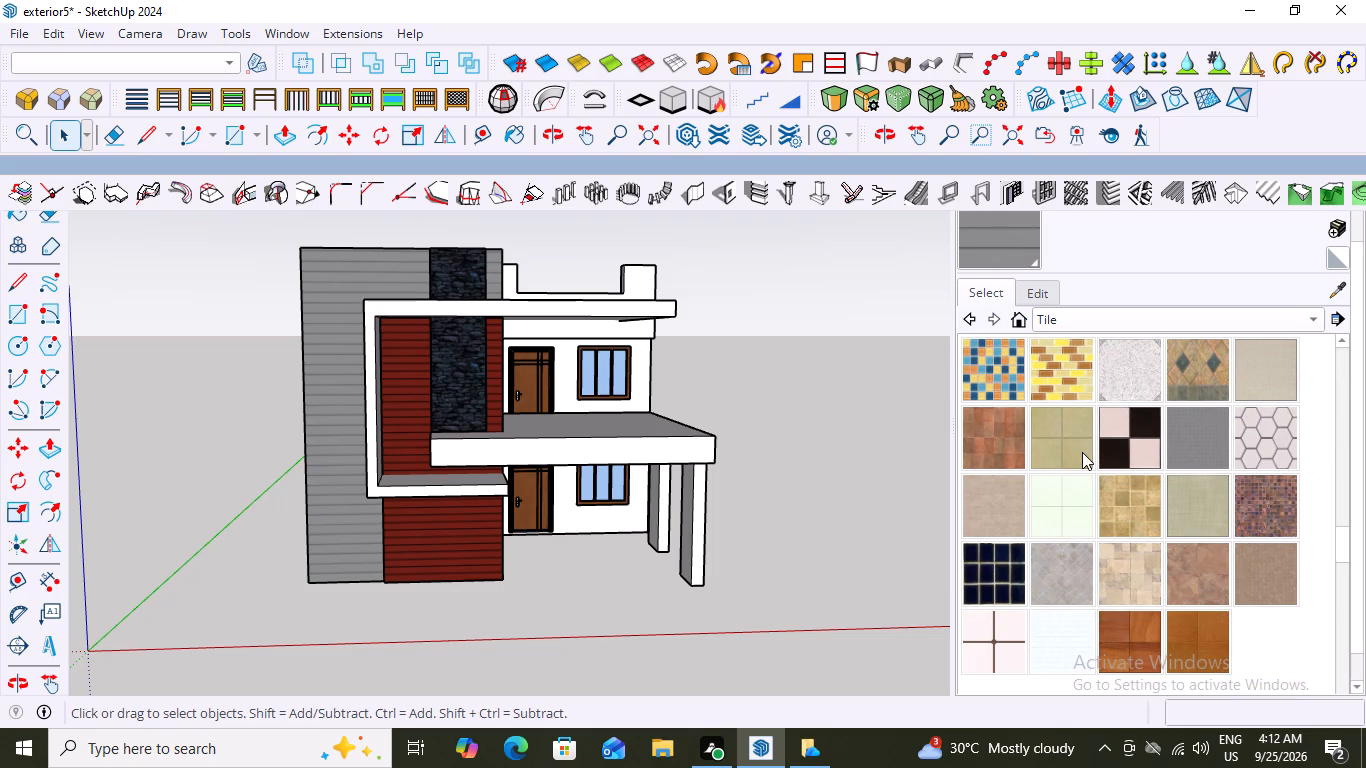
{"action": "scroll", "coordinate": [1082, 452], "scroll_direction": "down", "scroll_amount": 1}
{"action": "scroll", "coordinate": [1072, 466], "scroll_direction": "up", "scroll_amount": 3}
{"action": "scroll", "coordinate": [1073, 460], "scroll_direction": "down", "scroll_amount": 2}
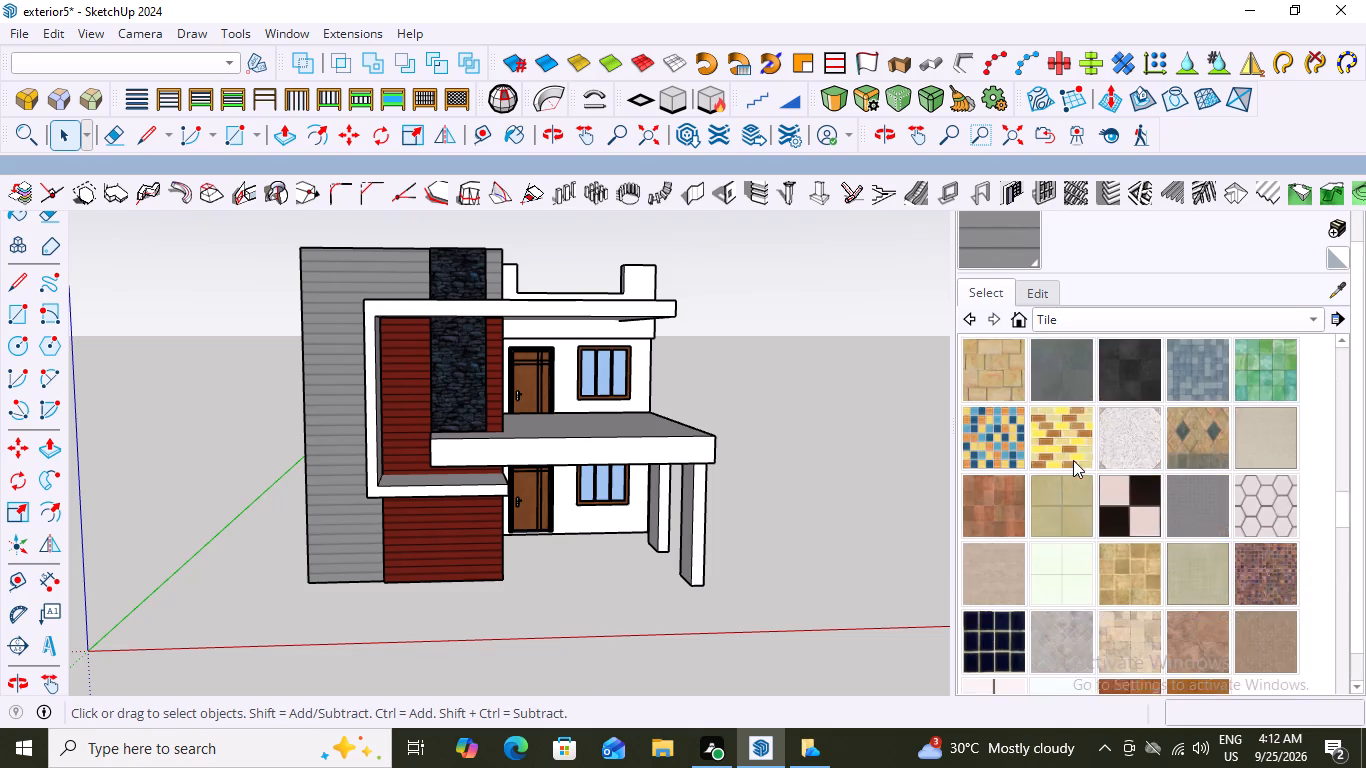
{"action": "scroll", "coordinate": [1073, 460], "scroll_direction": "down", "scroll_amount": 3}
{"action": "scroll", "coordinate": [1073, 460], "scroll_direction": "up", "scroll_amount": 5}
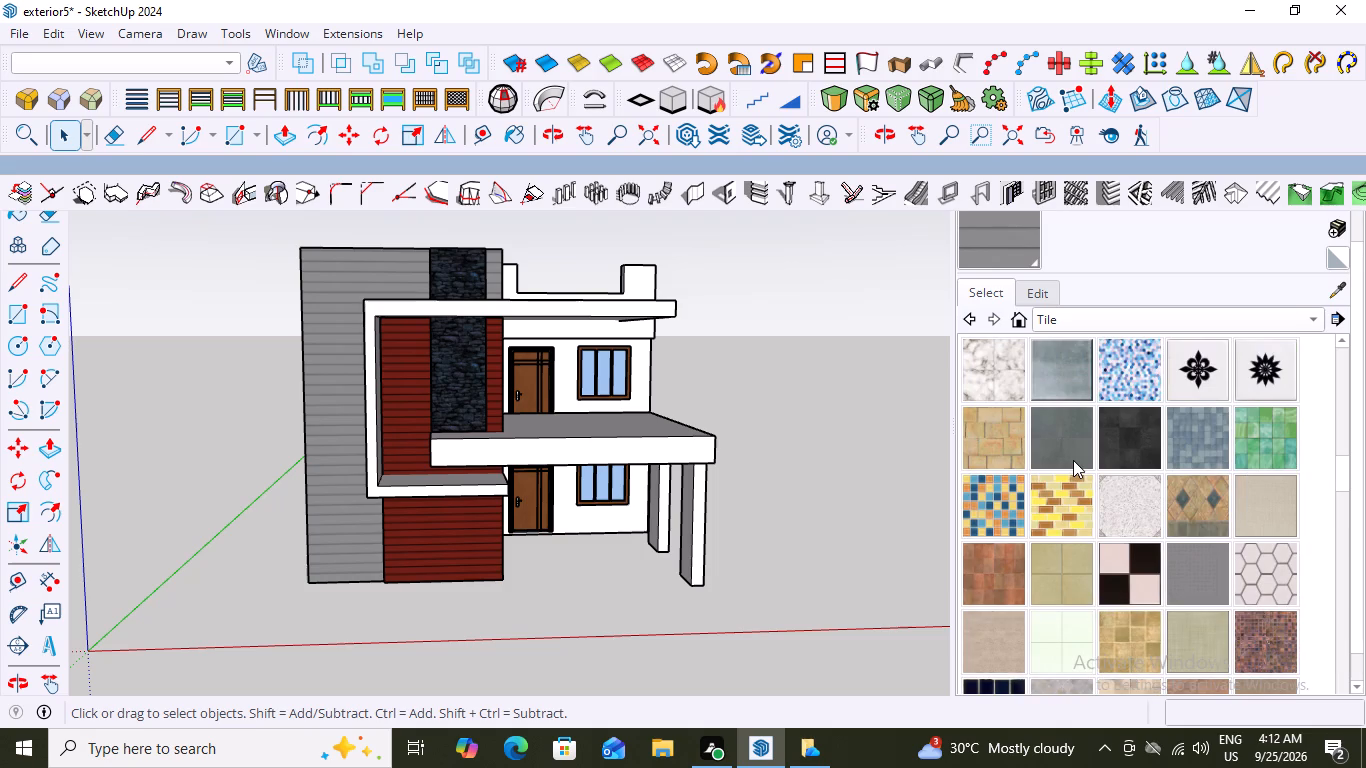
{"action": "scroll", "coordinate": [1073, 460], "scroll_direction": "up", "scroll_amount": 6}
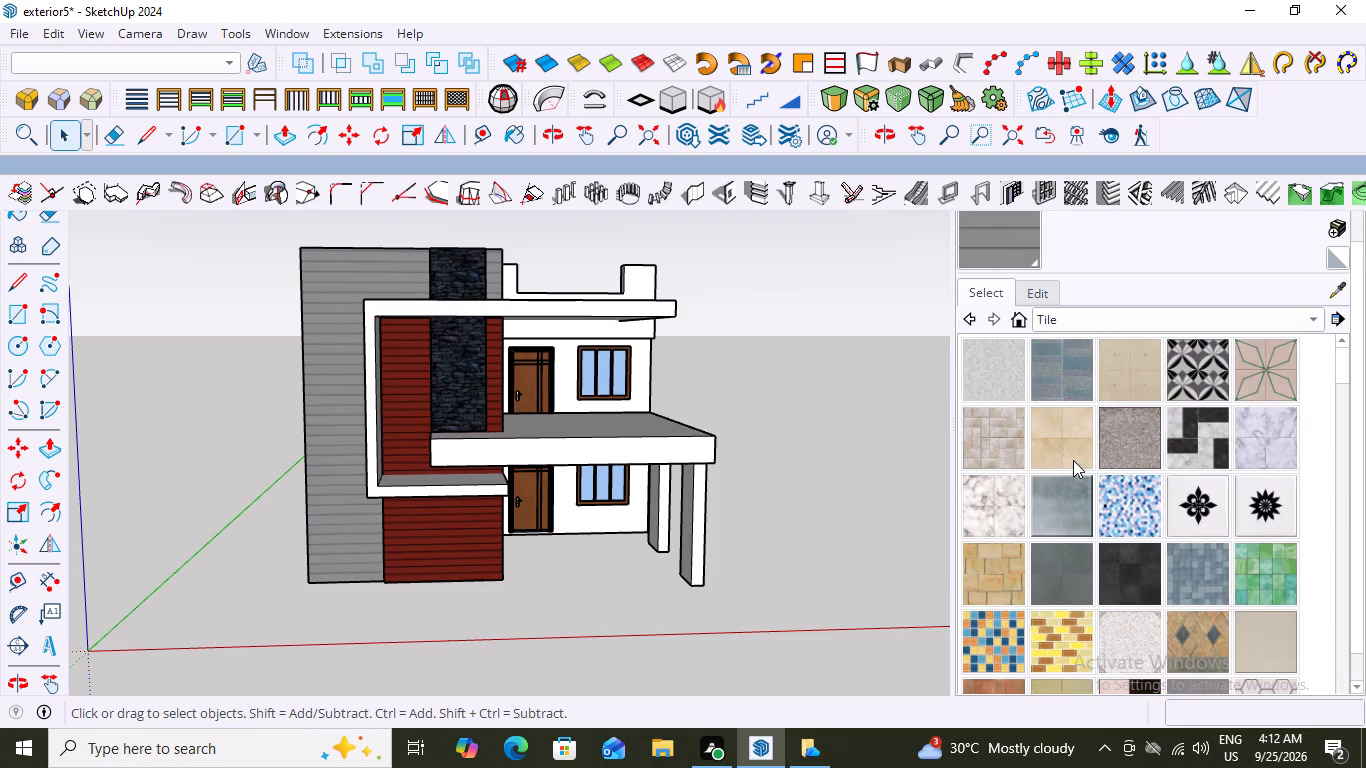
{"action": "scroll", "coordinate": [1073, 460], "scroll_direction": "up", "scroll_amount": 3}
Browse the Roofing, Landscaping, Fencing and Vegetation, and Carpet, Fabrics, Leathers, Textiles and Wallpaper collections for a striped wall texture.
{"action": "left_click", "coordinate": [1312, 318]}
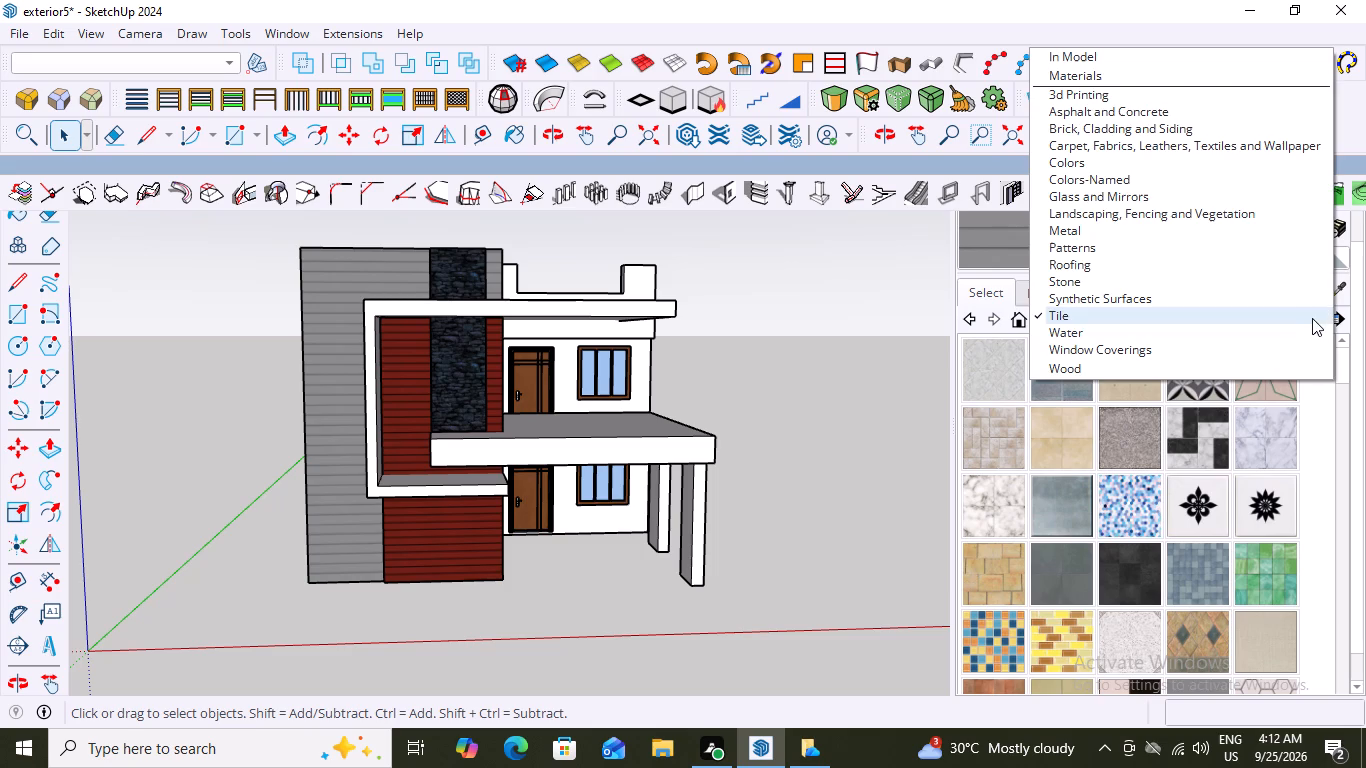
{"action": "left_click", "coordinate": [1073, 265]}
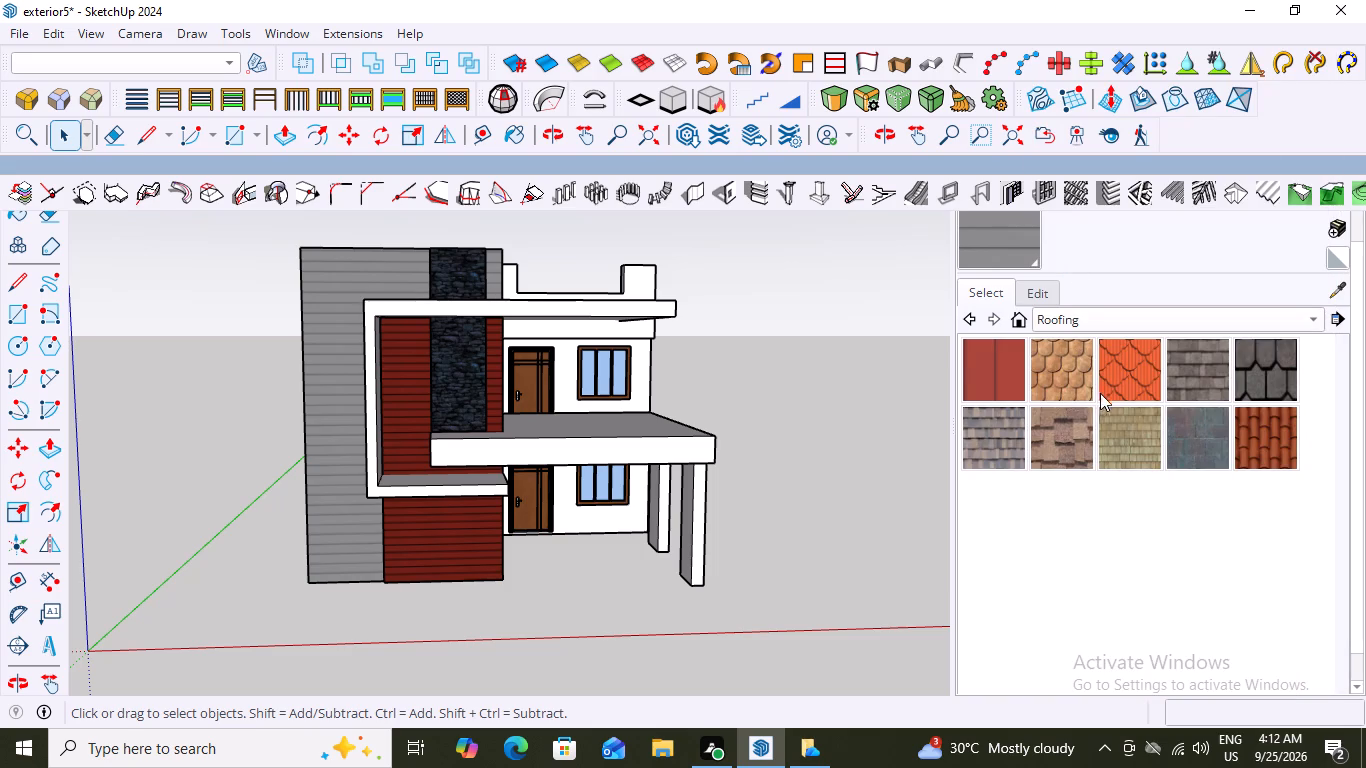
{"action": "left_click", "coordinate": [1315, 318]}
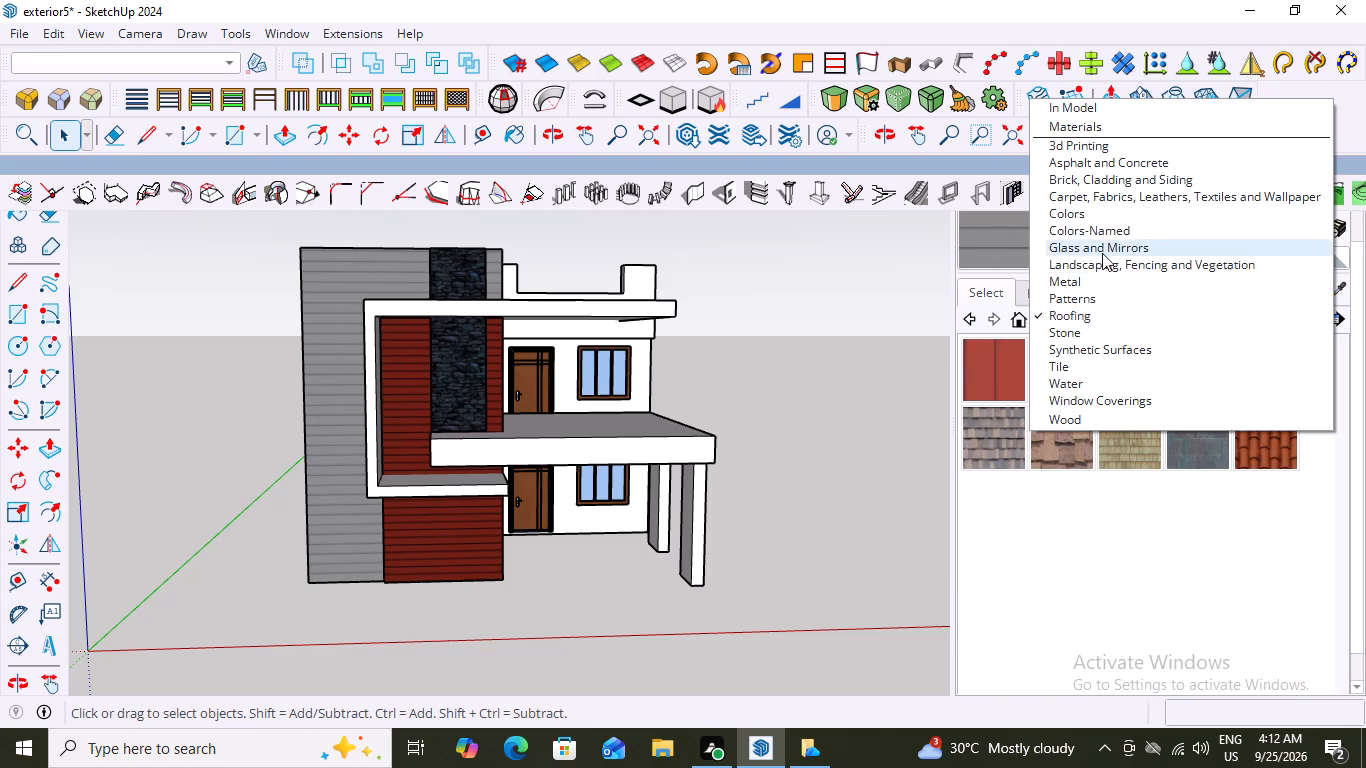
{"action": "left_click", "coordinate": [1083, 266]}
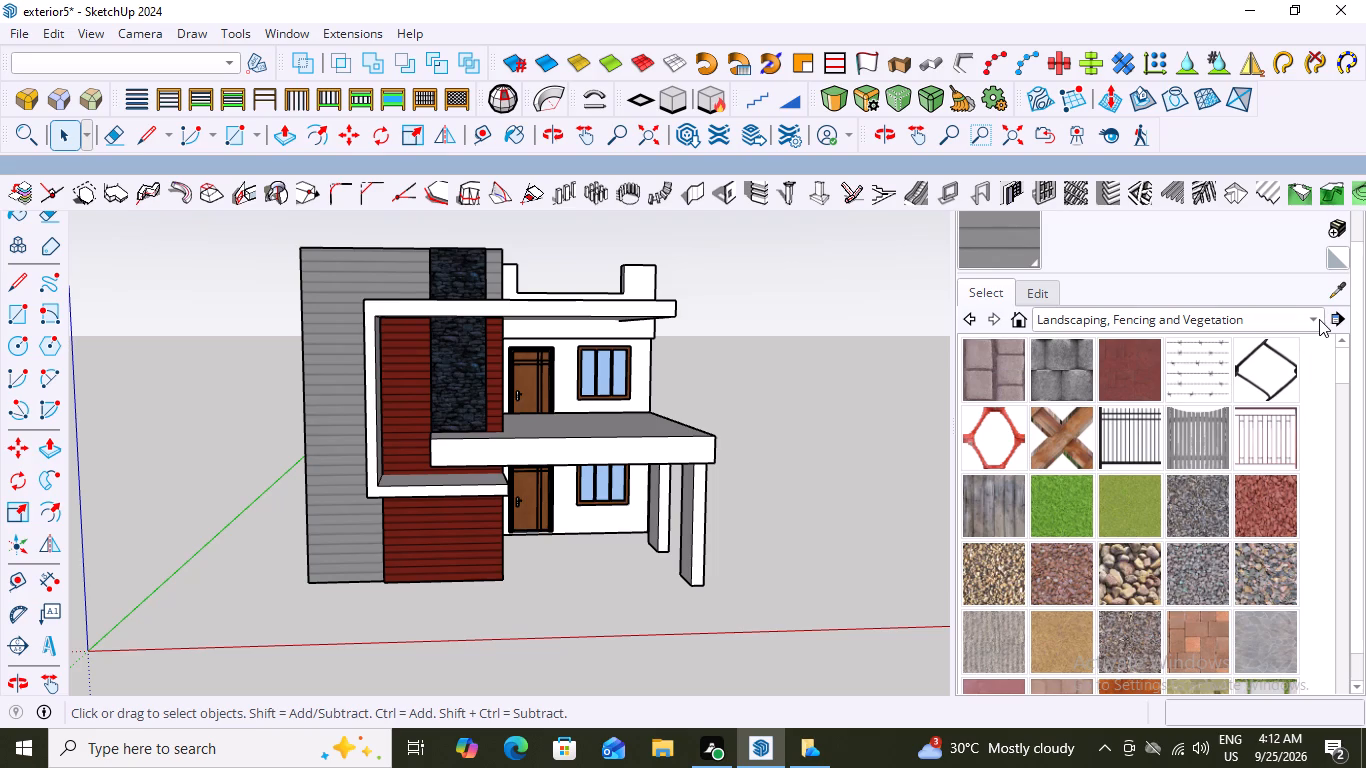
{"action": "left_click", "coordinate": [1319, 319]}
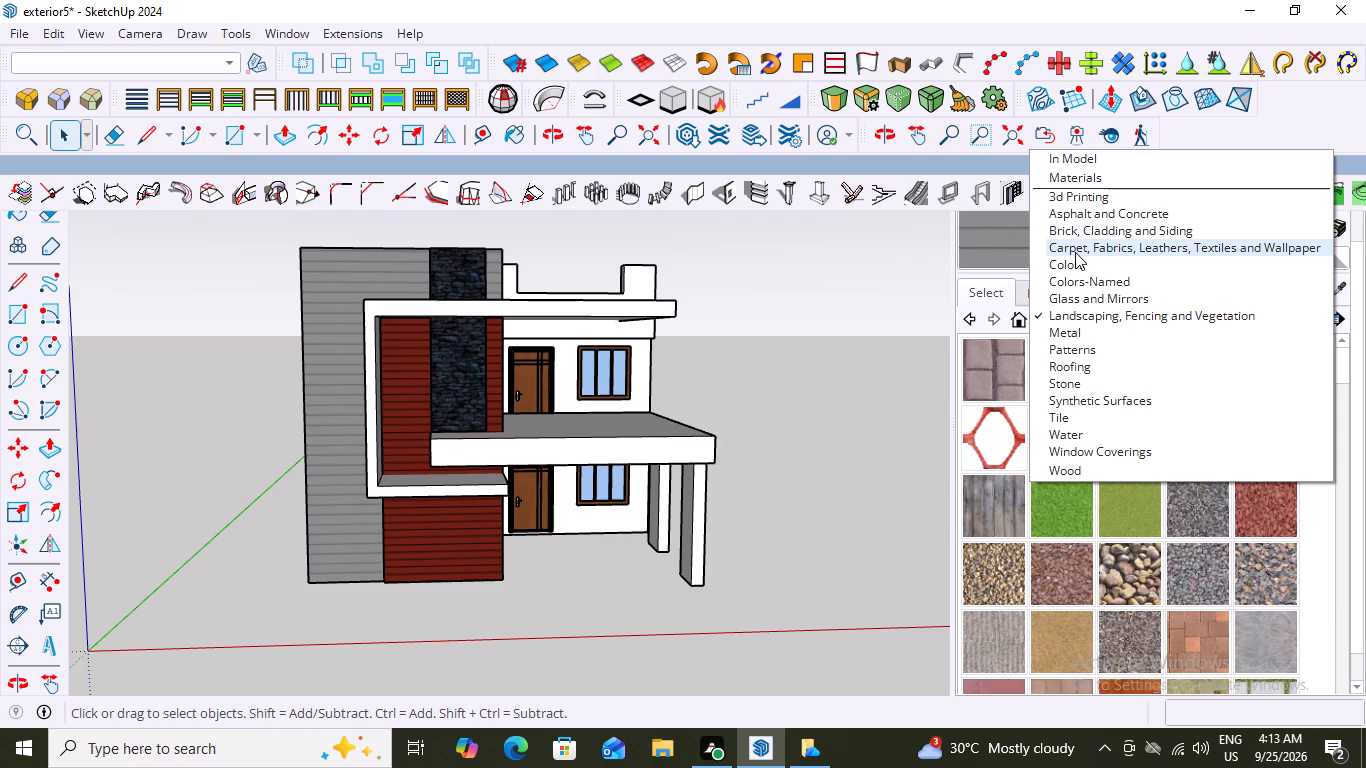
{"action": "left_click", "coordinate": [1071, 239]}
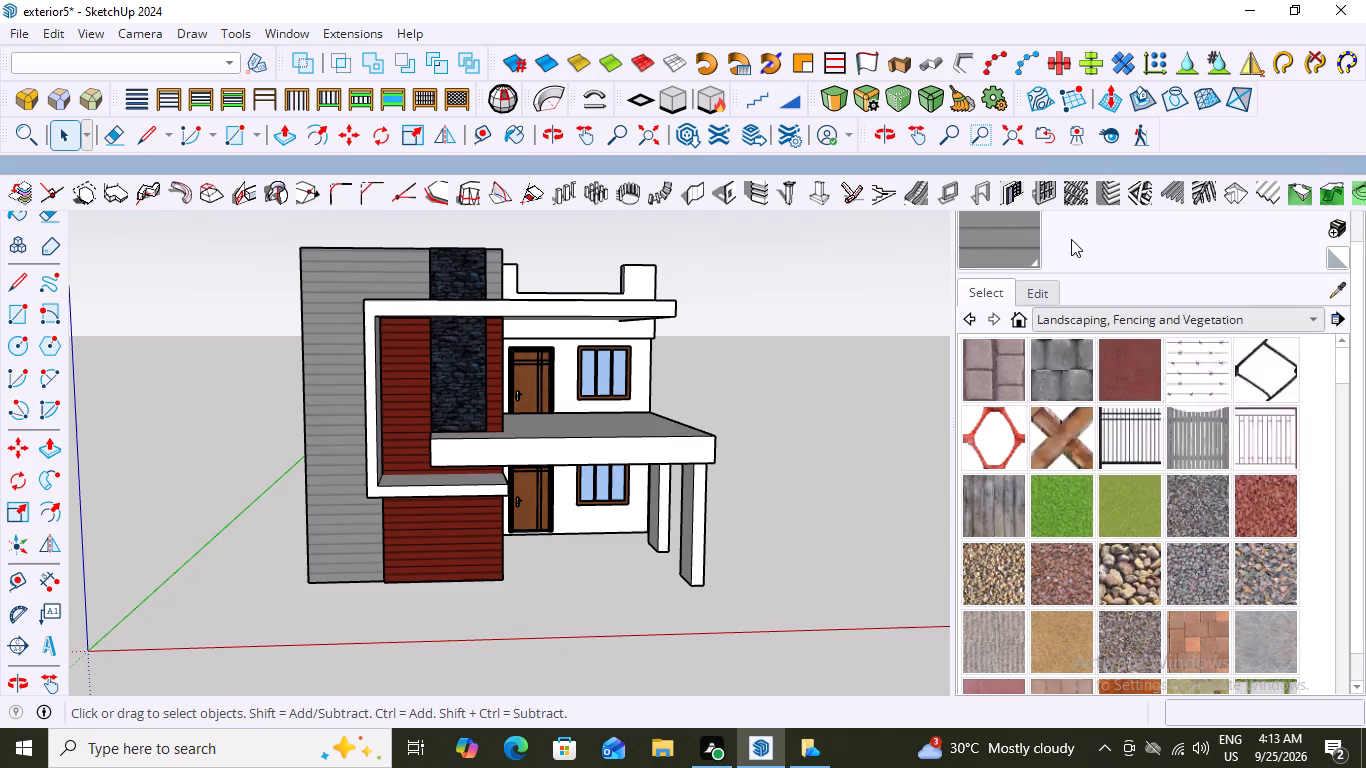
{"action": "scroll", "coordinate": [1099, 355], "scroll_direction": "down", "scroll_amount": 3}
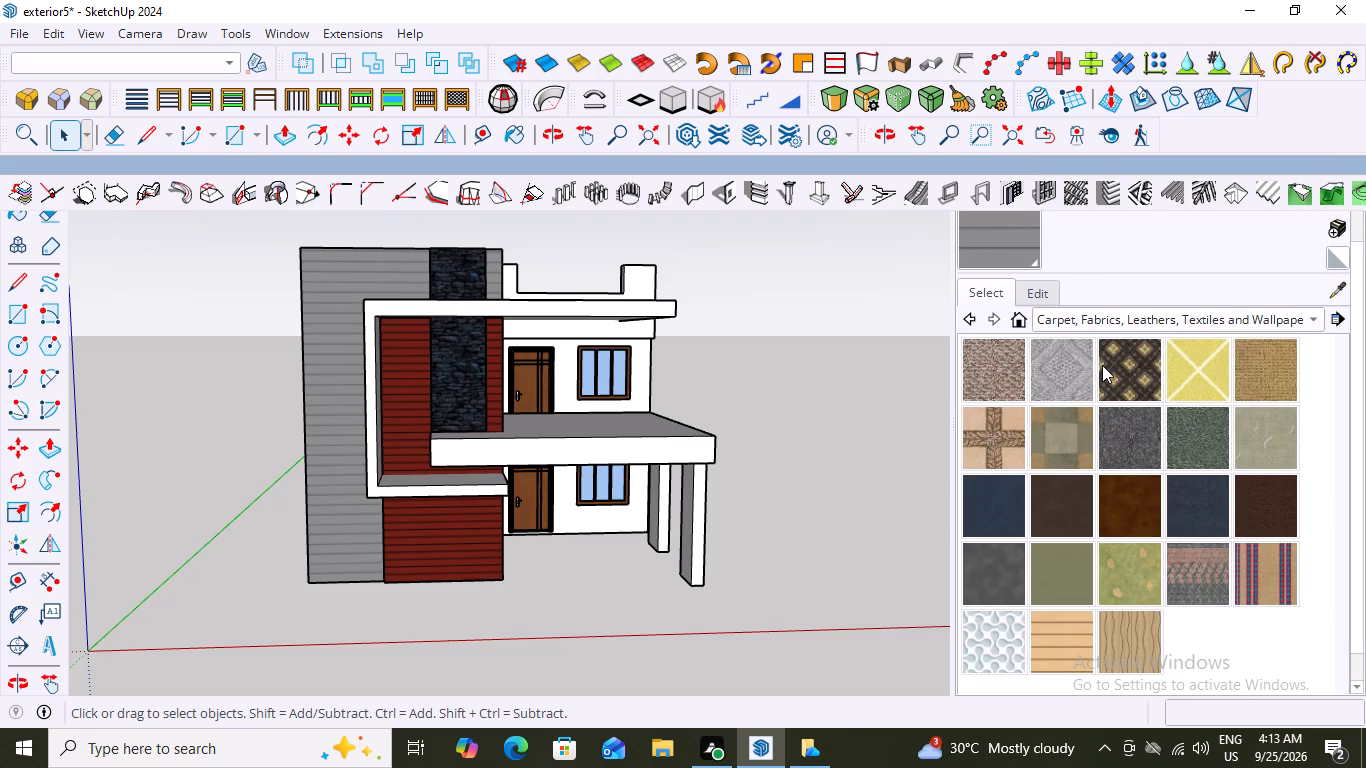
{"action": "scroll", "coordinate": [1050, 414], "scroll_direction": "down", "scroll_amount": 4}
Start a new material from the Wallpaper Stripe texture and soften its tan colour to a very pale, nearly neutral tint.
{"action": "left_click", "coordinate": [1074, 640]}
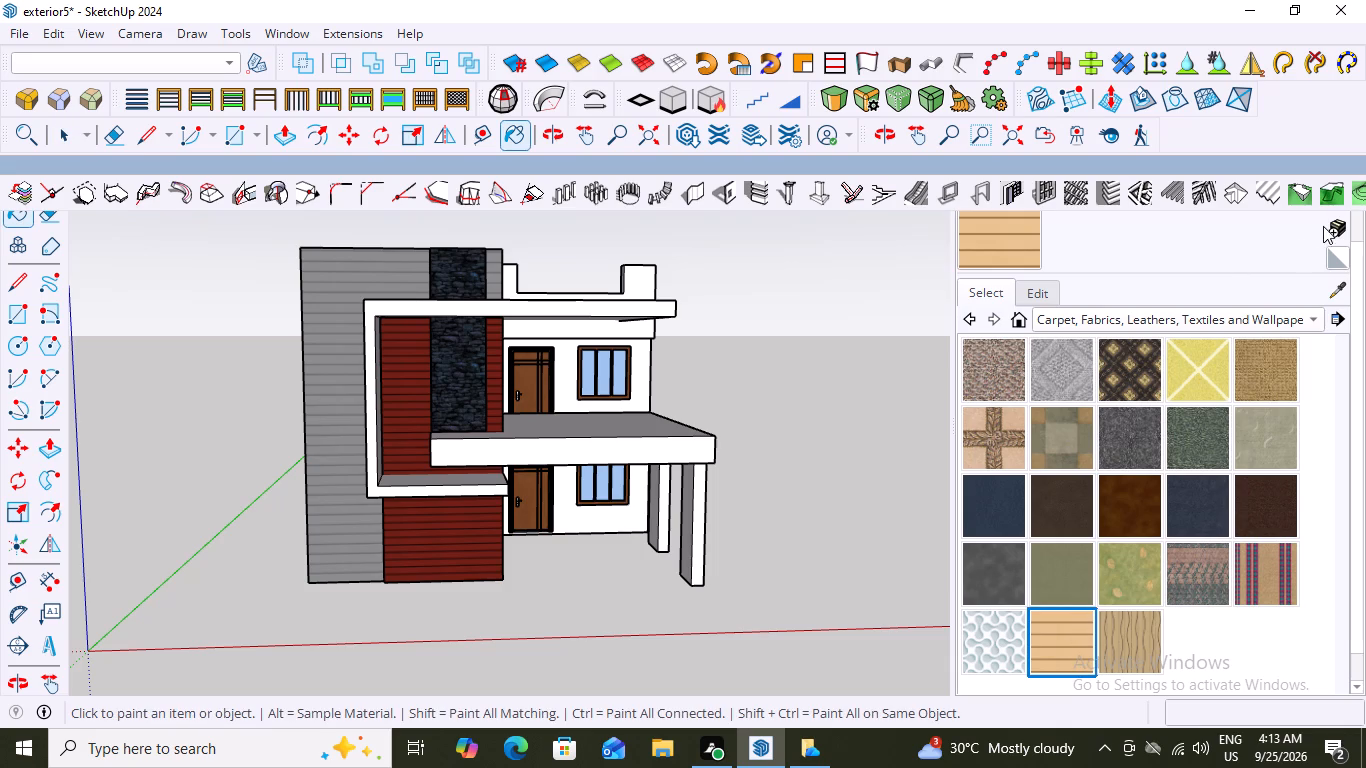
{"action": "left_click", "coordinate": [1341, 224]}
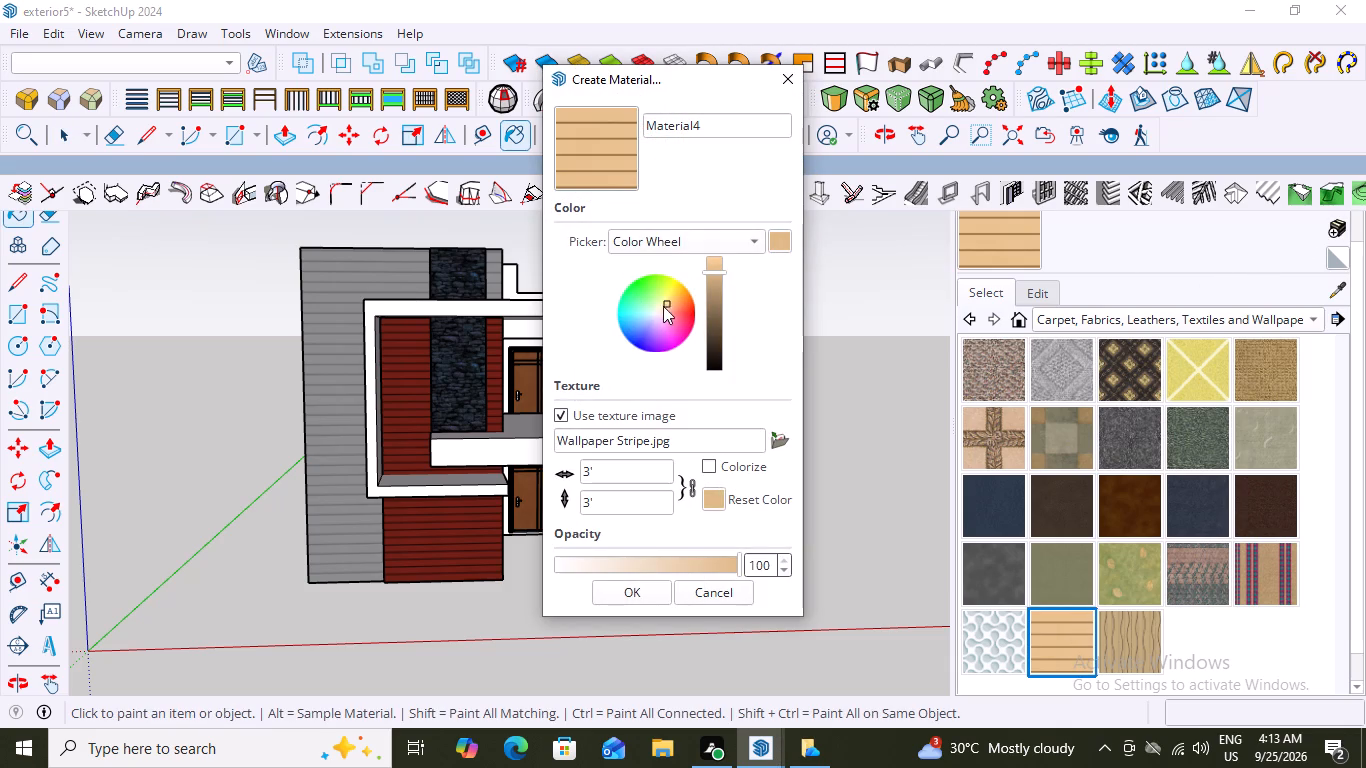
{"action": "left_click_drag", "start_coordinate": [667, 300], "coordinate": [663, 312]}
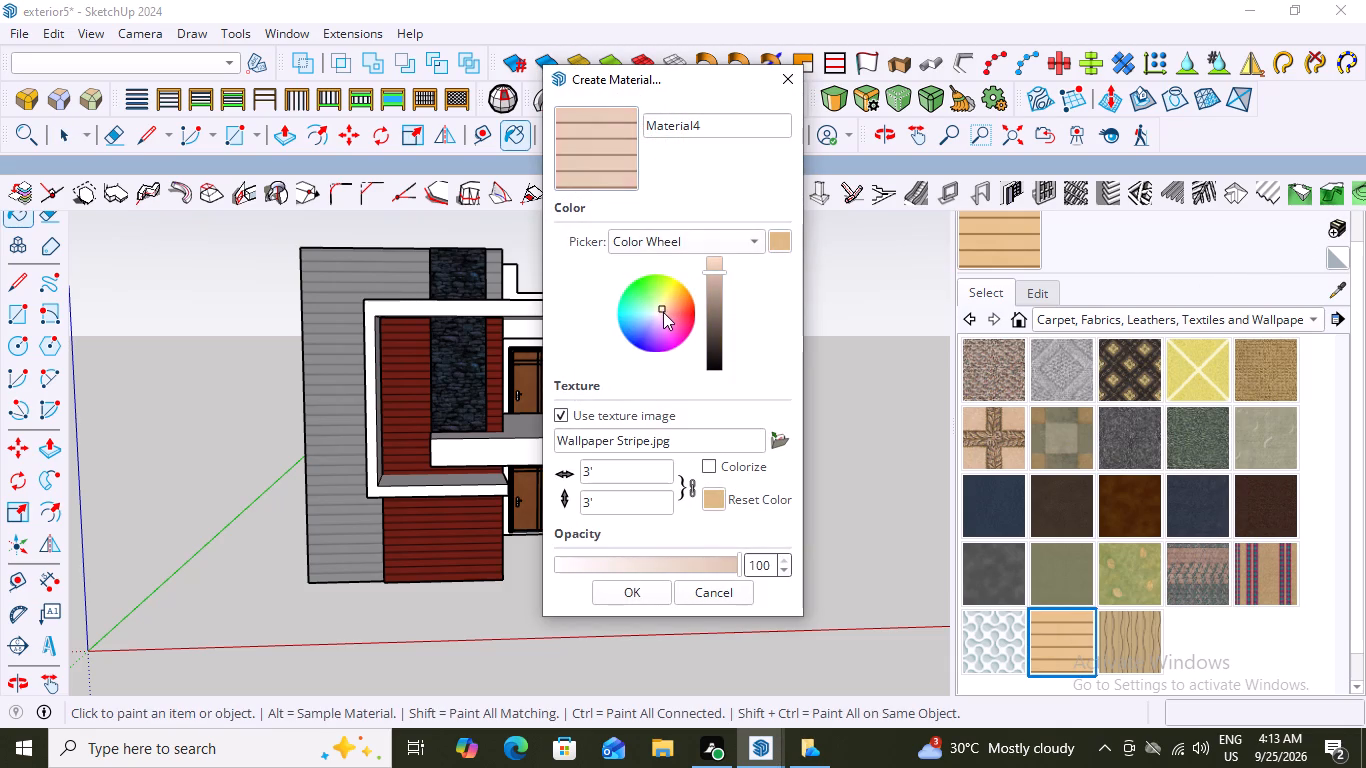
{"action": "left_click_drag", "start_coordinate": [663, 312], "coordinate": [657, 313]}
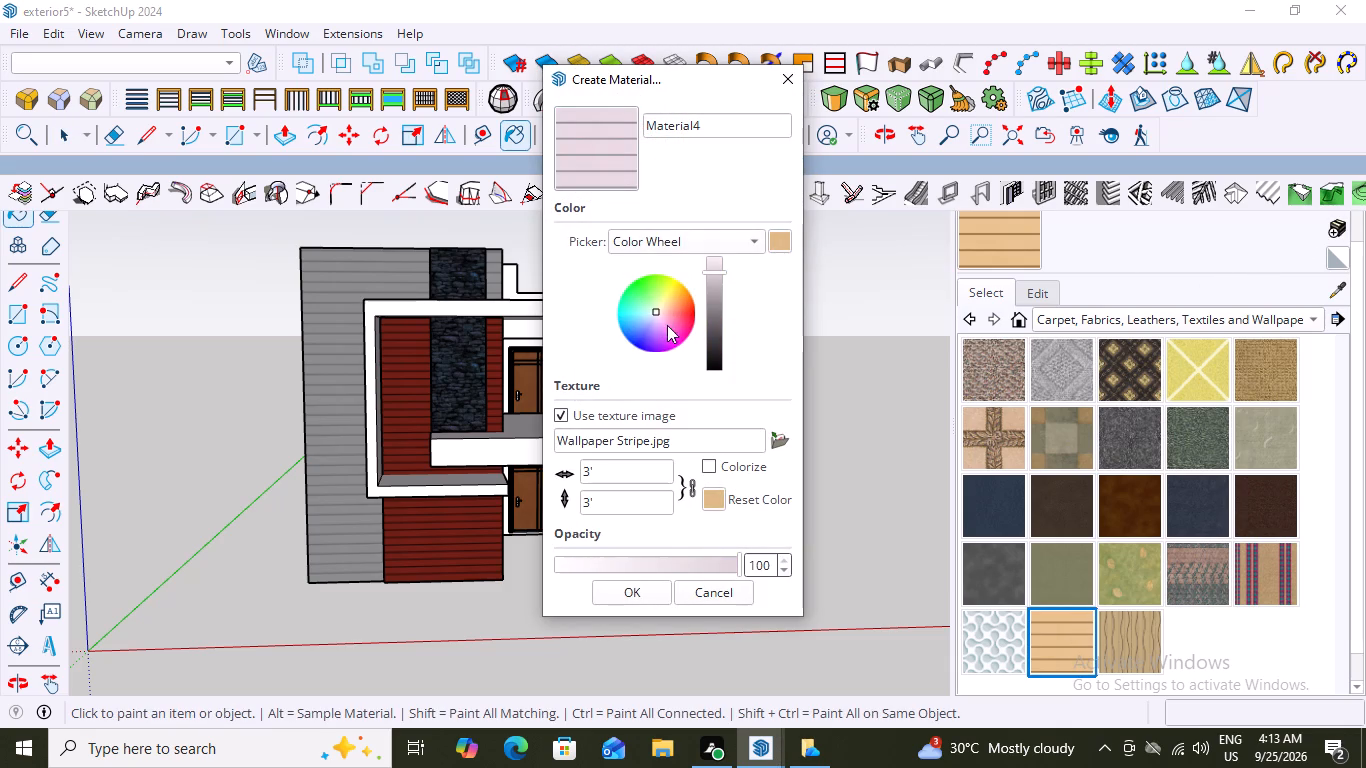
{"action": "left_click", "coordinate": [714, 270]}
{"action": "left_click_drag", "start_coordinate": [717, 278], "coordinate": [725, 337]}
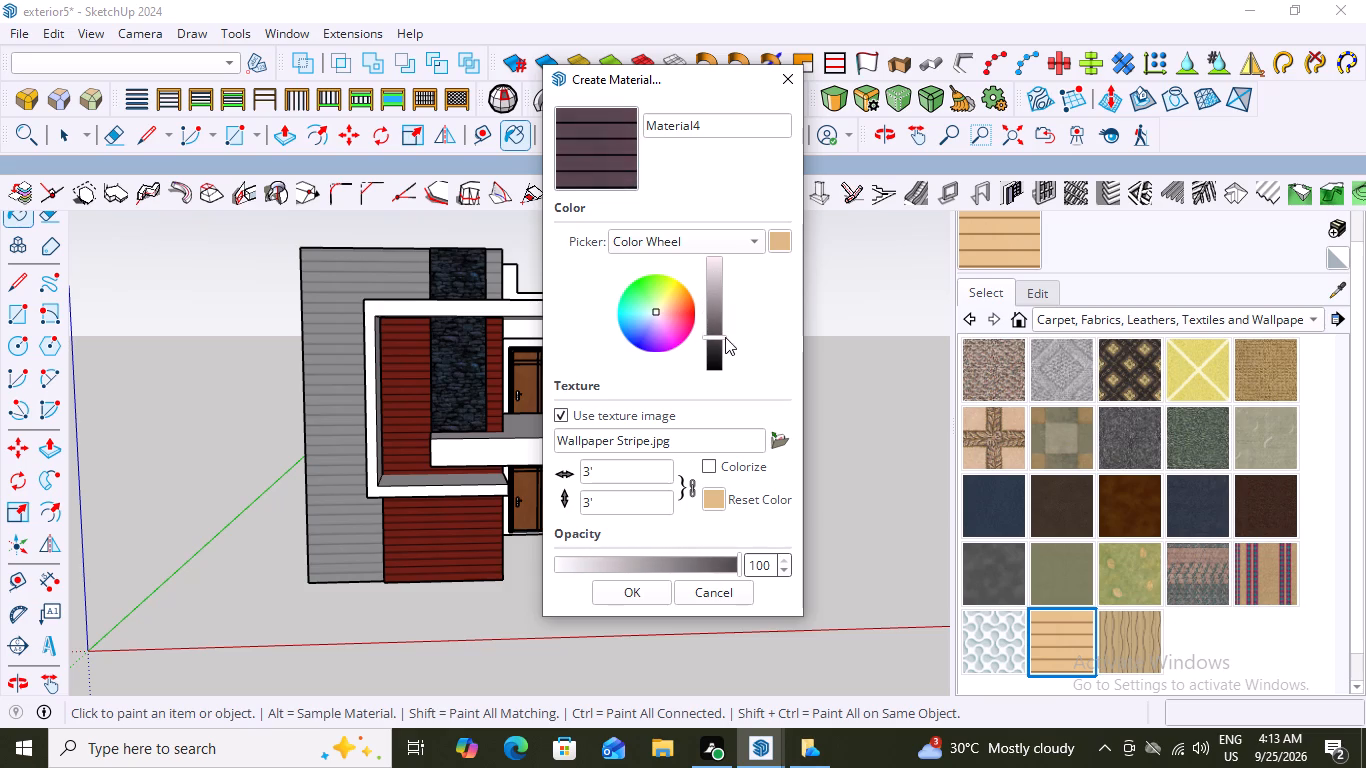
{"action": "left_click_drag", "start_coordinate": [725, 337], "coordinate": [727, 297]}
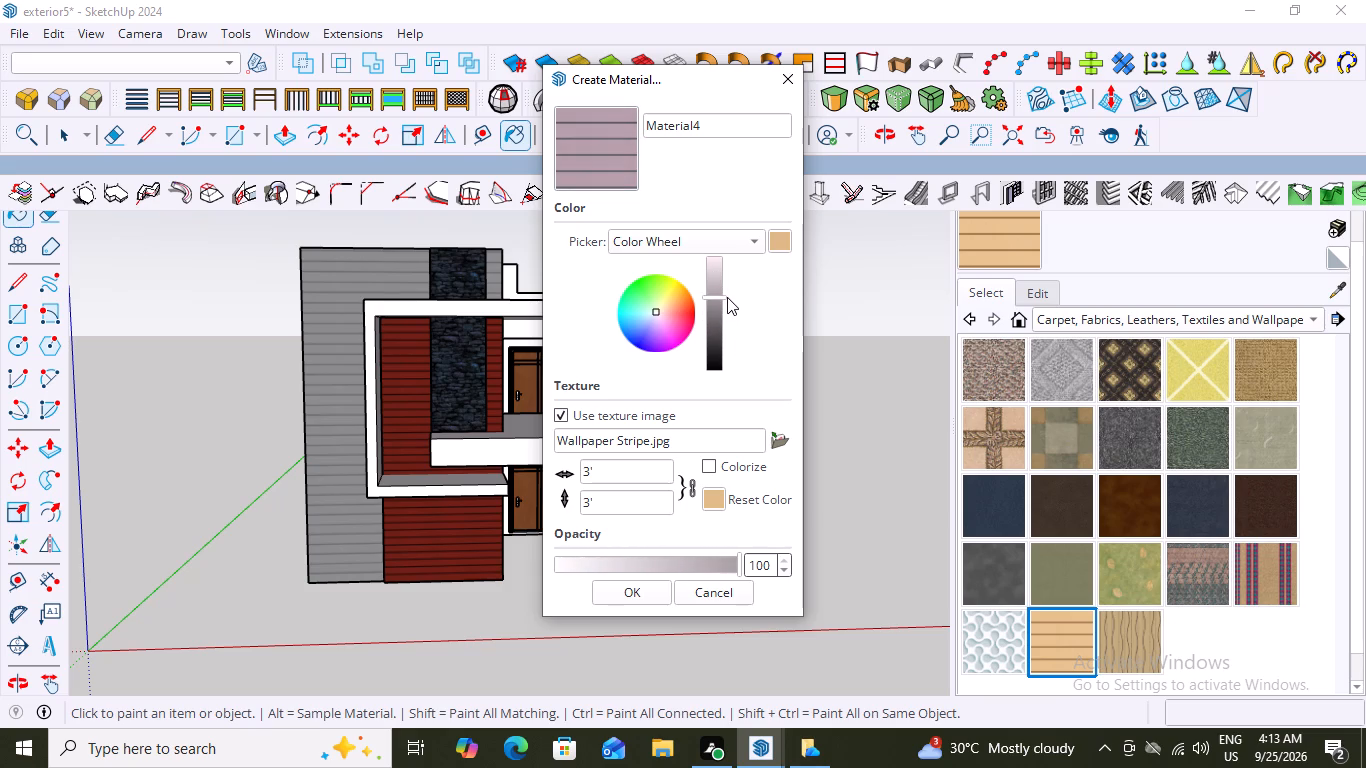
{"action": "left_click_drag", "start_coordinate": [727, 297], "coordinate": [722, 268]}
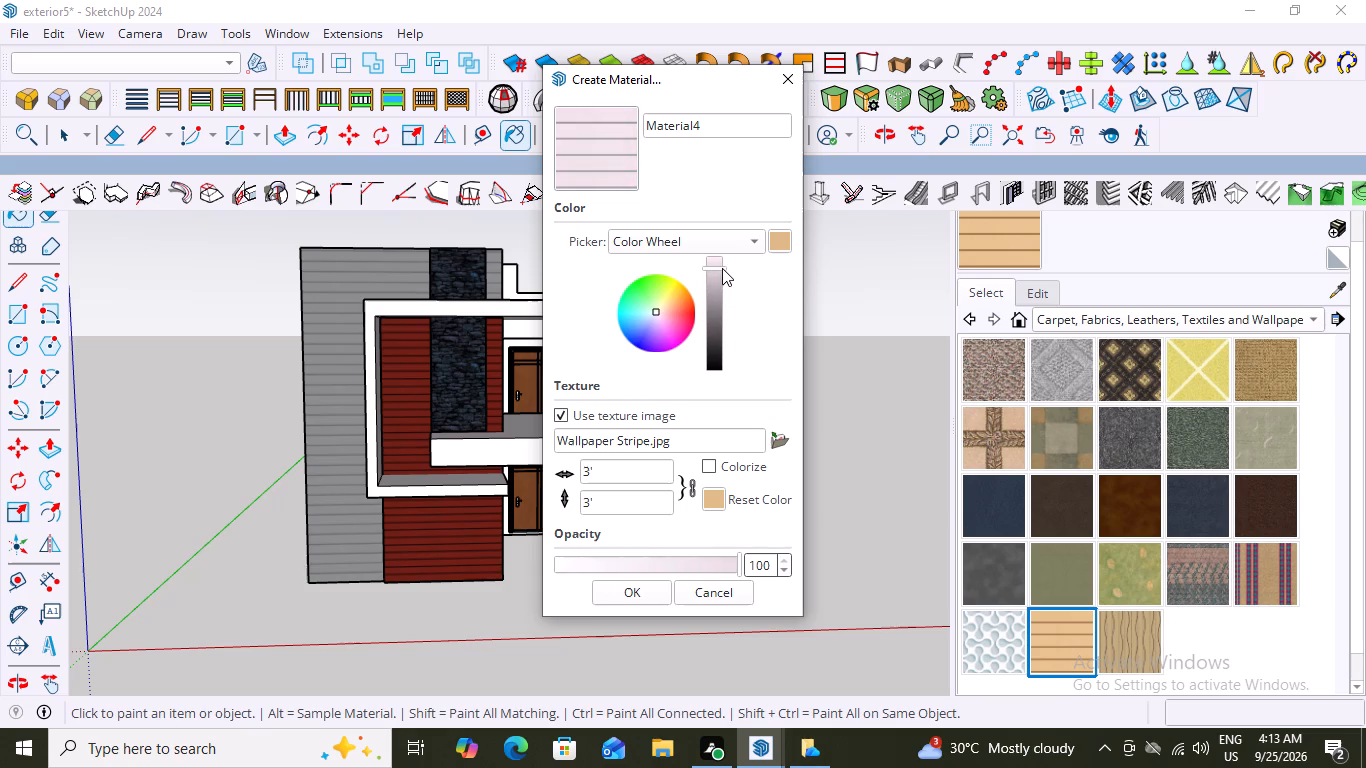
{"action": "left_click_drag", "start_coordinate": [722, 268], "coordinate": [726, 271]}
{"action": "double_click", "coordinate": [726, 273]}
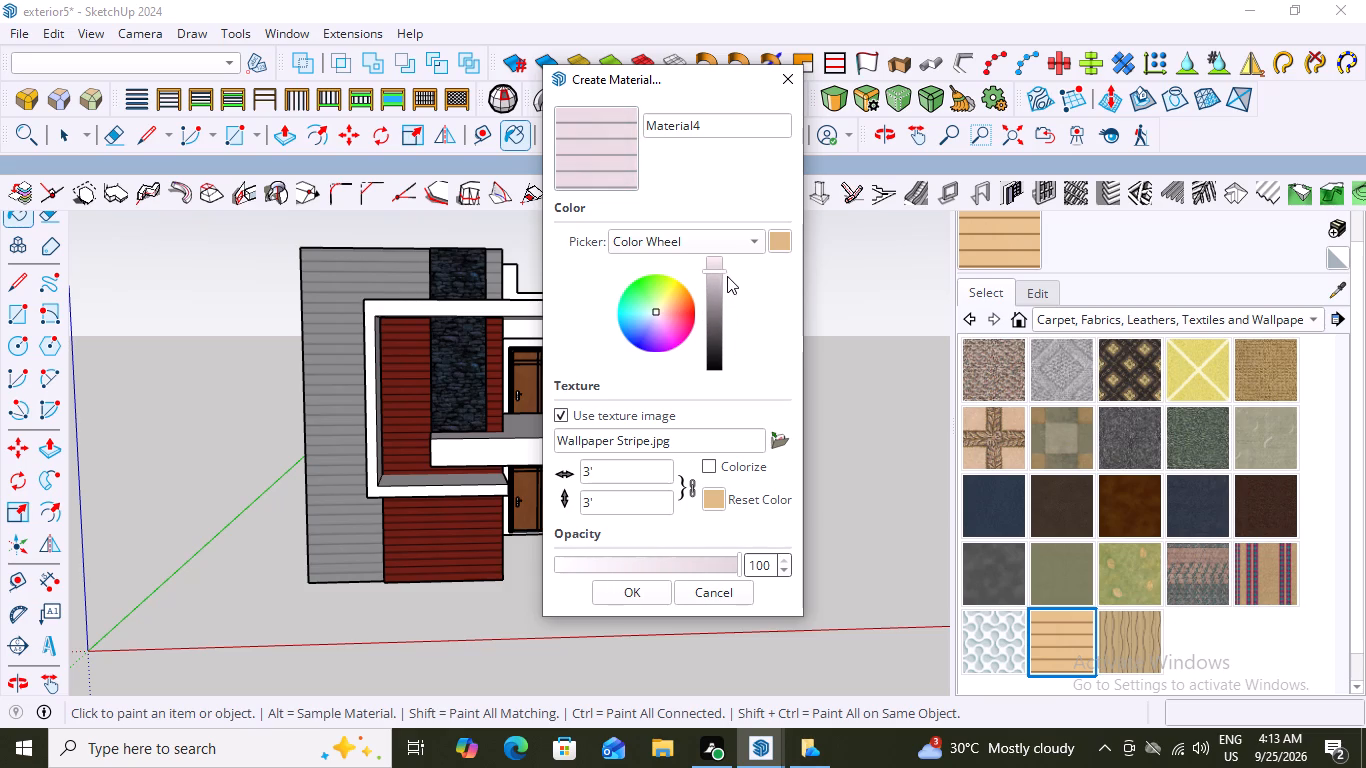
{"action": "scroll", "coordinate": [657, 304], "scroll_direction": "up", "scroll_amount": 10}
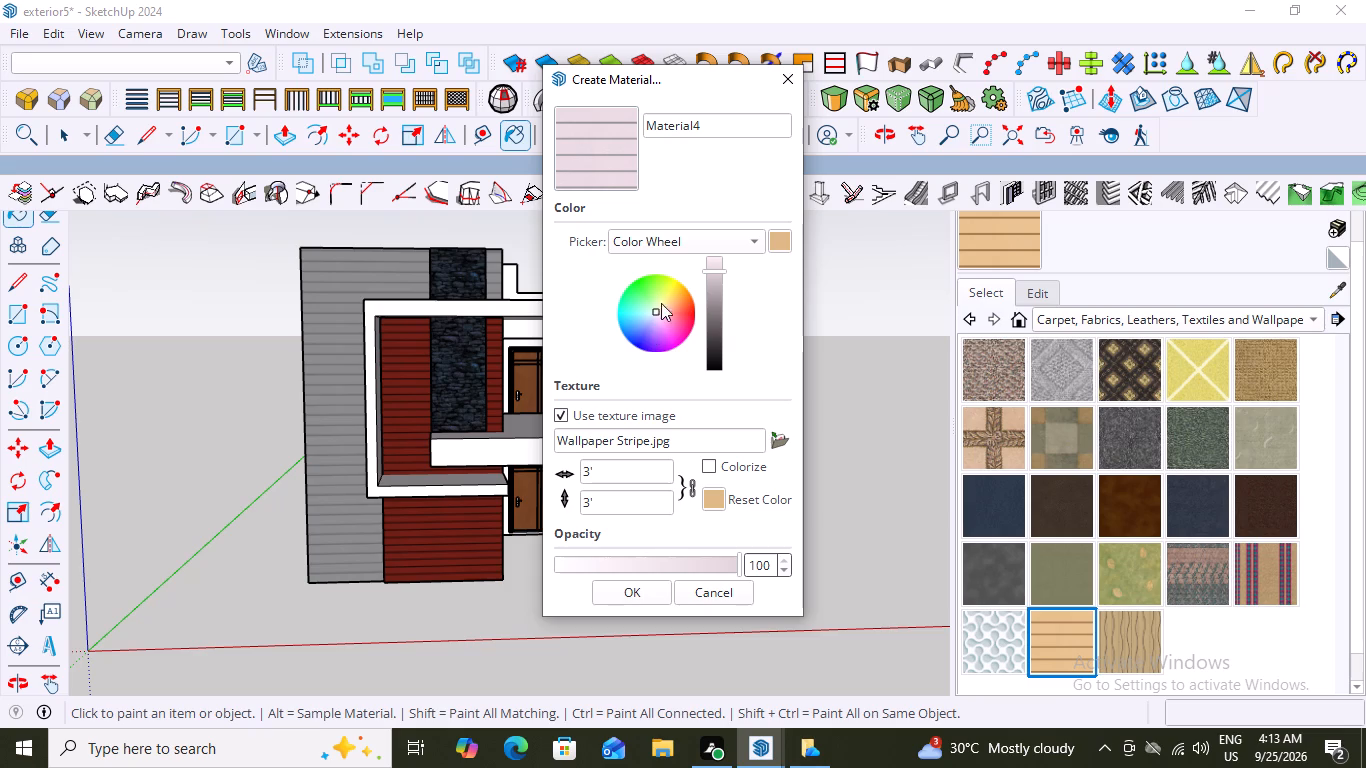
{"action": "left_click", "coordinate": [654, 312]}
{"action": "triple_click", "coordinate": [657, 312]}
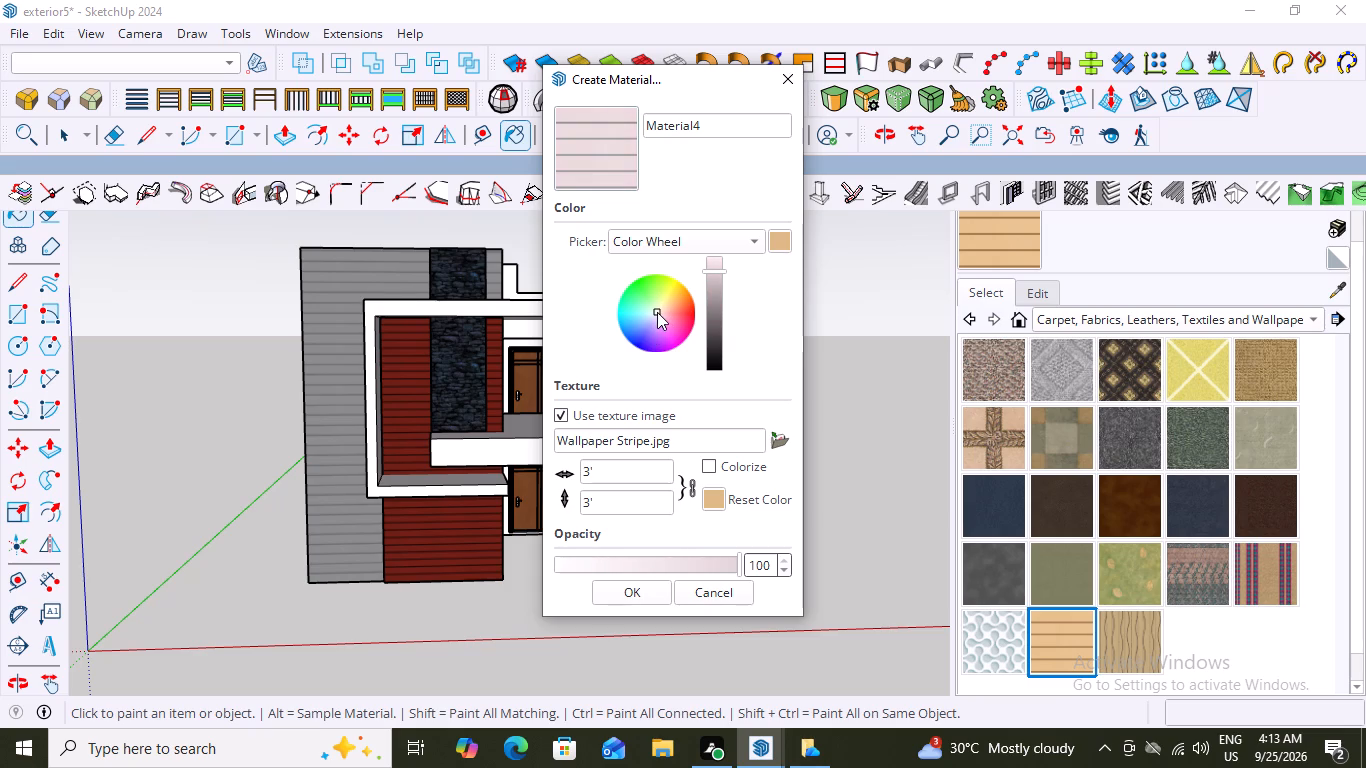
{"action": "double_click", "coordinate": [657, 312]}
{"action": "left_click", "coordinate": [657, 312]}
Darken the new striped material's colour, shift it to a muted lavender-grey, and create the material.
{"action": "left_click", "coordinate": [721, 268]}
{"action": "left_click_drag", "start_coordinate": [721, 278], "coordinate": [720, 315]}
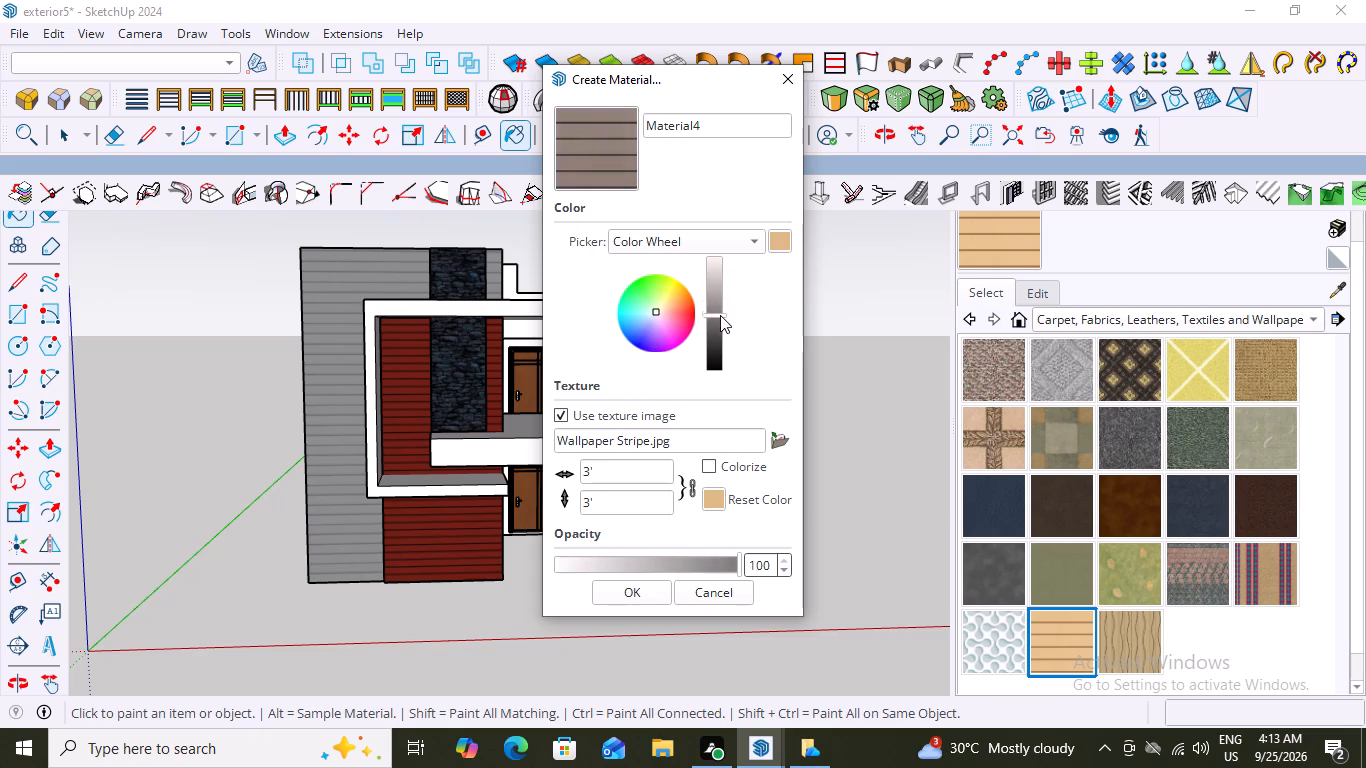
{"action": "left_click_drag", "start_coordinate": [720, 315], "coordinate": [715, 287]}
{"action": "left_click", "coordinate": [715, 287]}
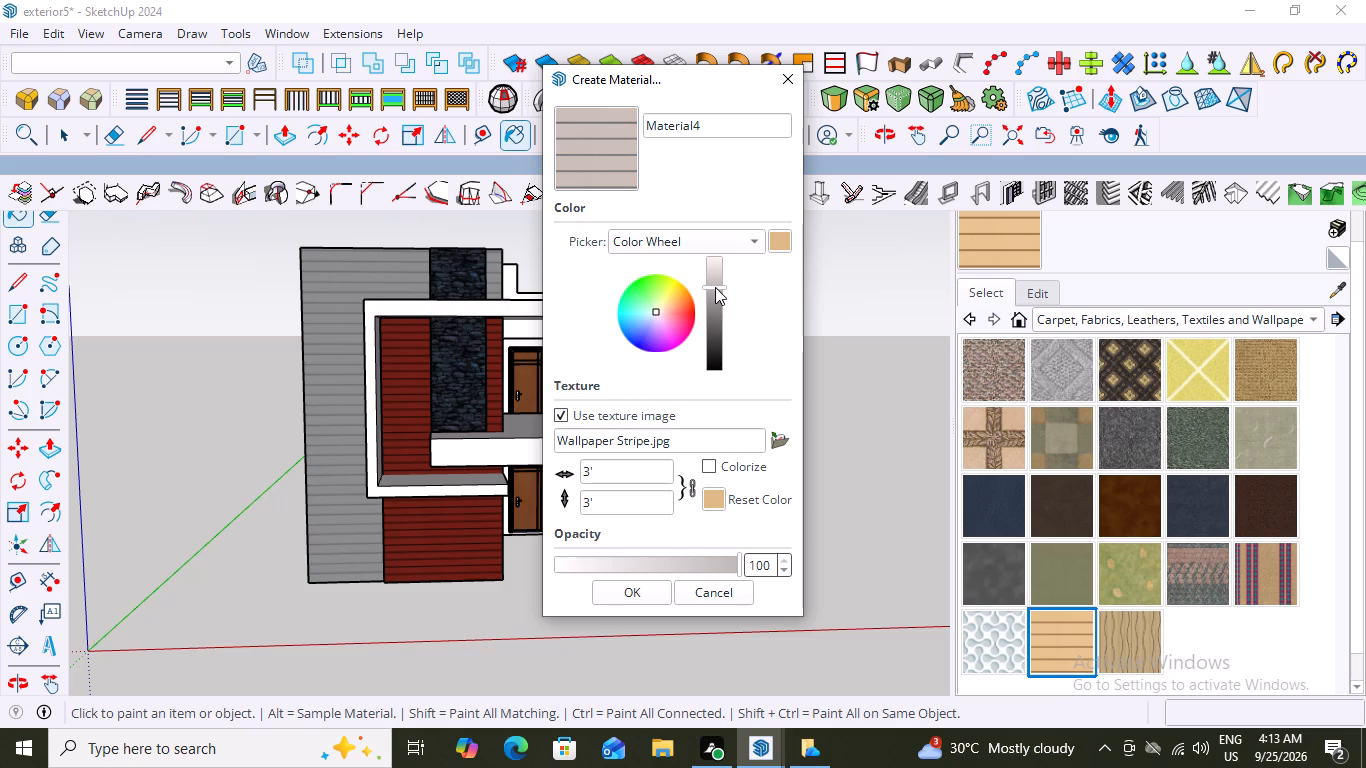
{"action": "left_click_drag", "start_coordinate": [719, 289], "coordinate": [714, 370]}
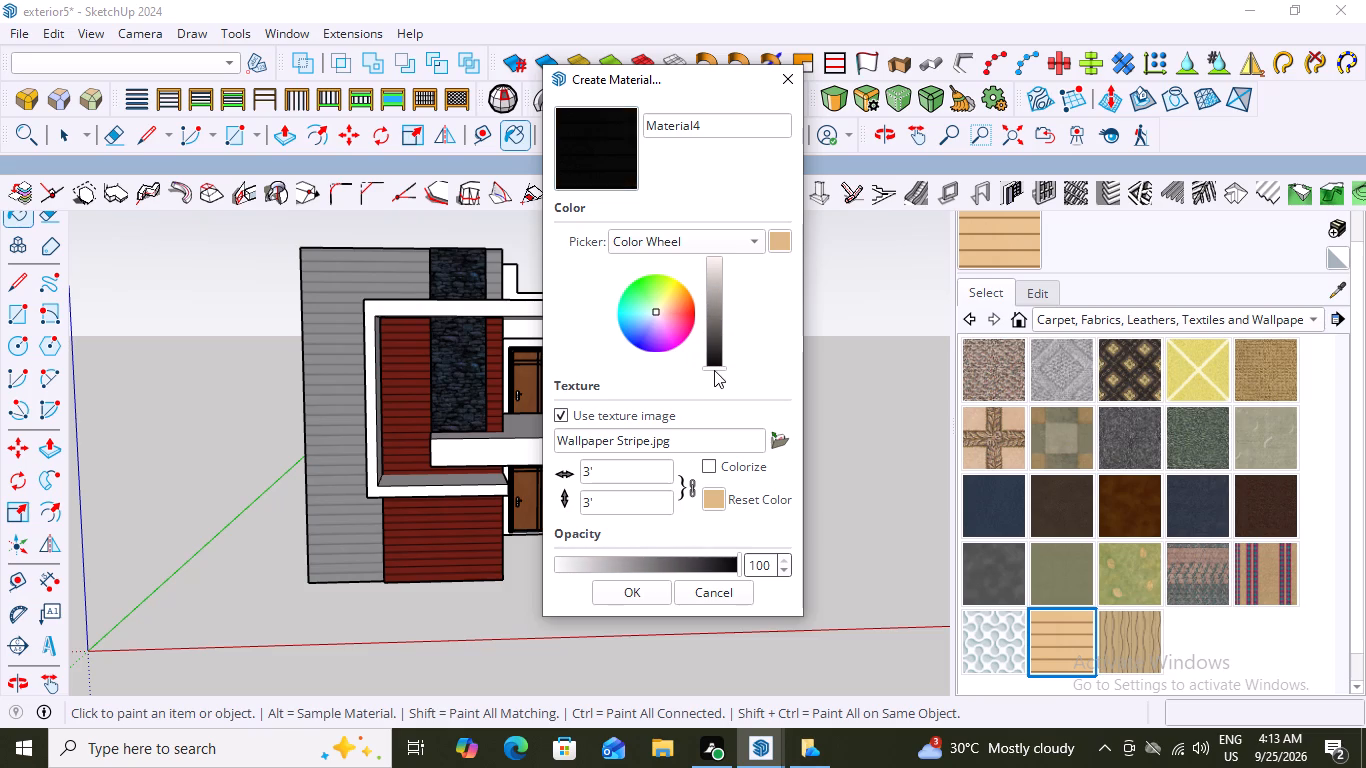
{"action": "left_click_drag", "start_coordinate": [714, 370], "coordinate": [713, 305]}
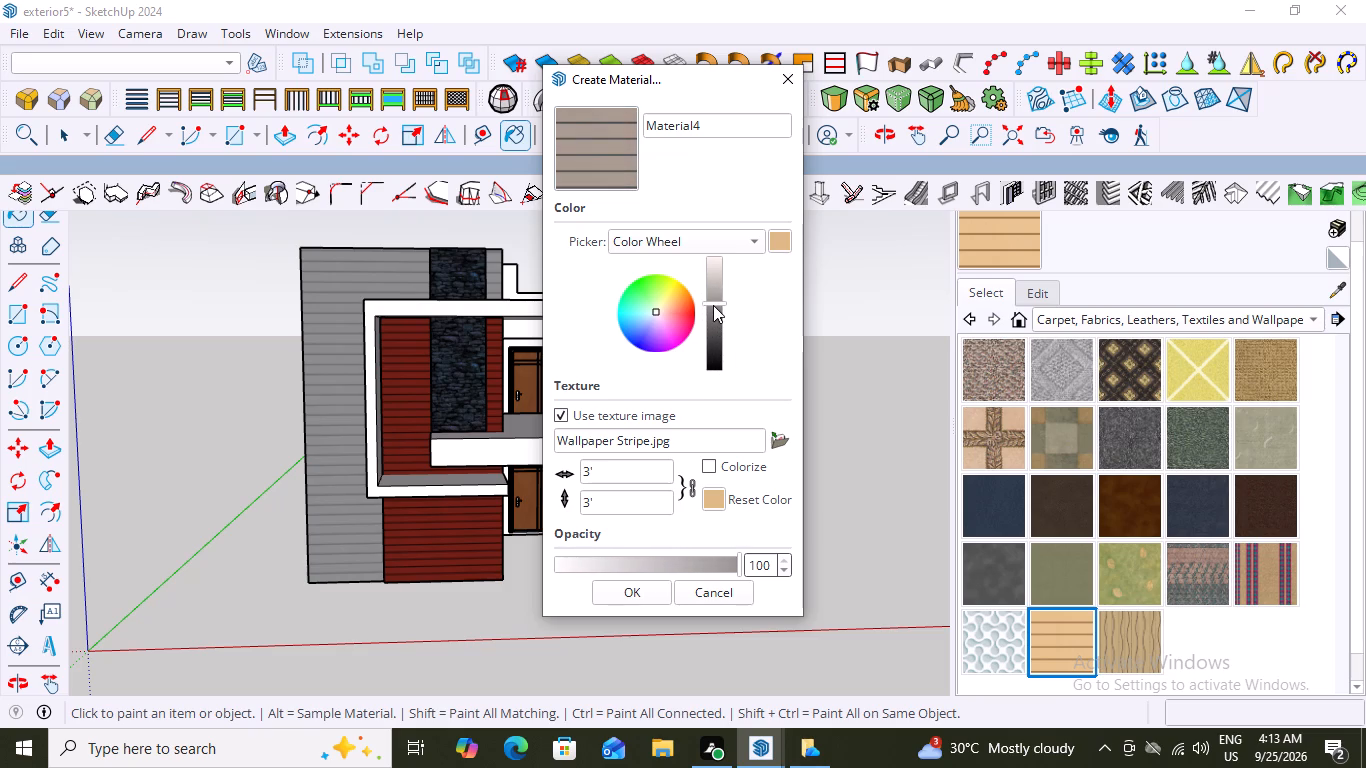
{"action": "left_click_drag", "start_coordinate": [713, 305], "coordinate": [713, 301]}
{"action": "left_click", "coordinate": [711, 294]}
{"action": "left_click_drag", "start_coordinate": [711, 294], "coordinate": [718, 278]}
{"action": "left_click", "coordinate": [718, 280]}
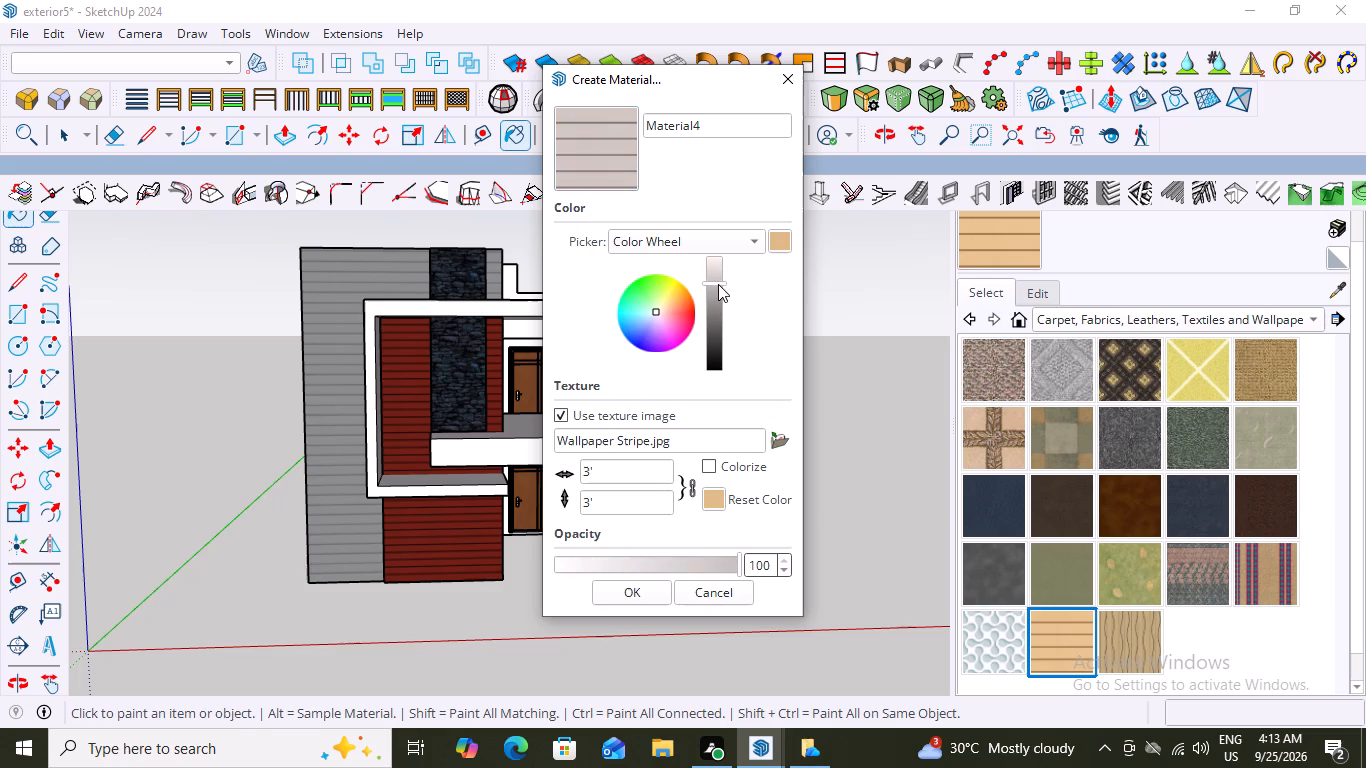
{"action": "left_click", "coordinate": [658, 309]}
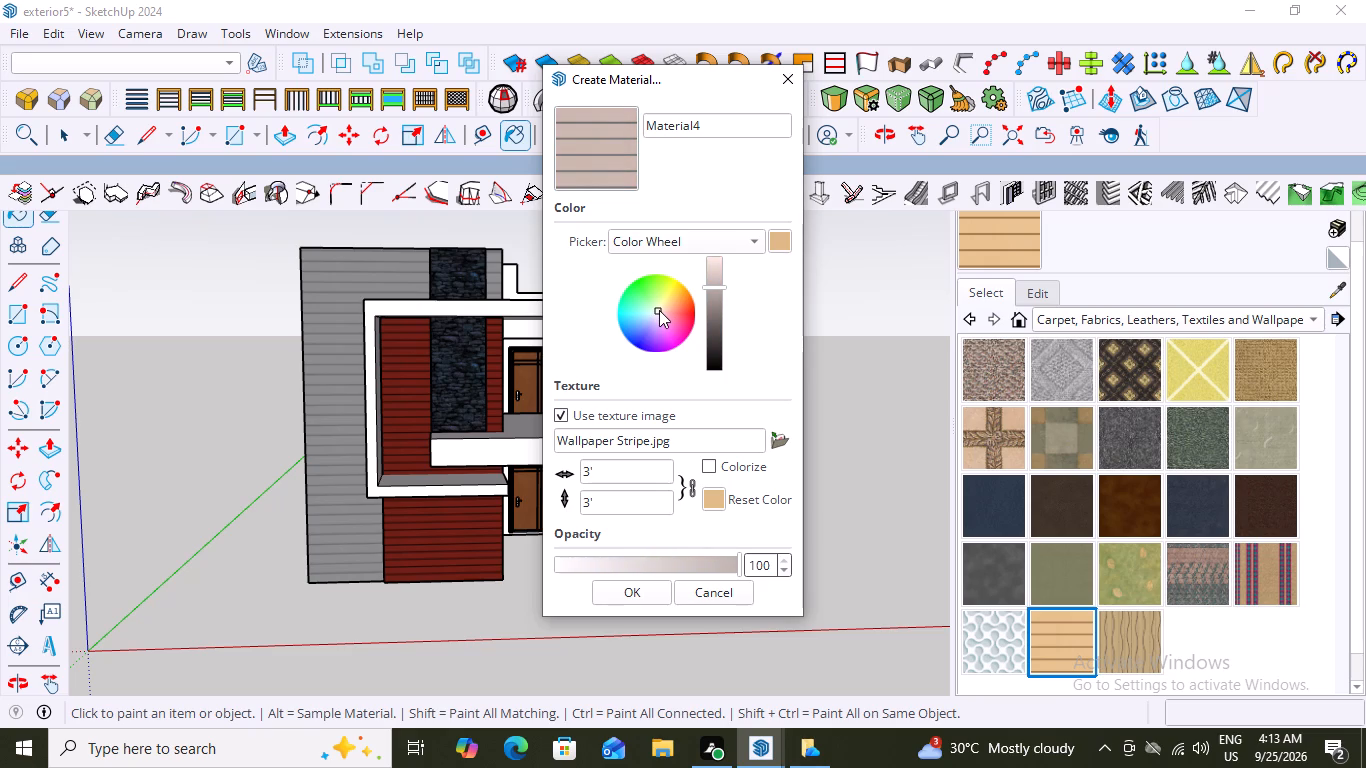
{"action": "scroll", "coordinate": [659, 310], "scroll_direction": "up", "scroll_amount": 5}
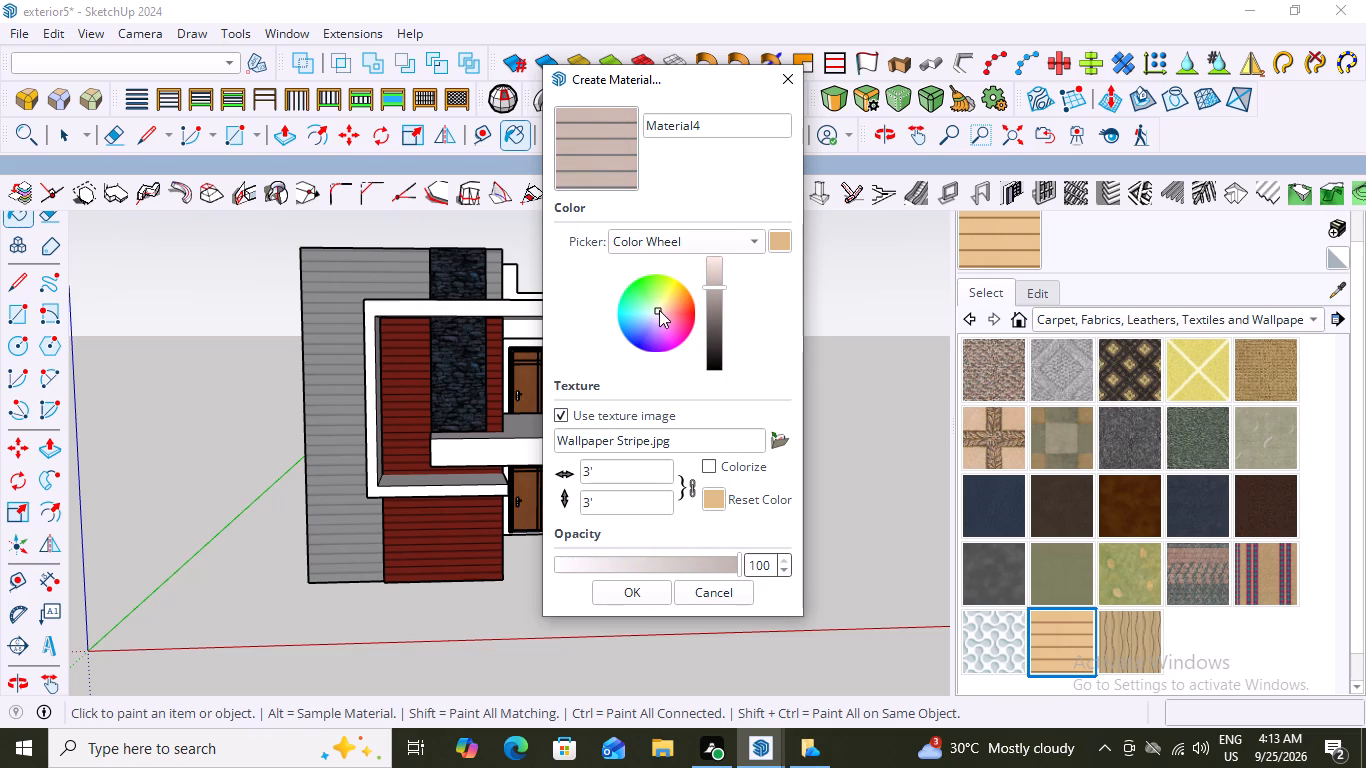
{"action": "left_click", "coordinate": [658, 309]}
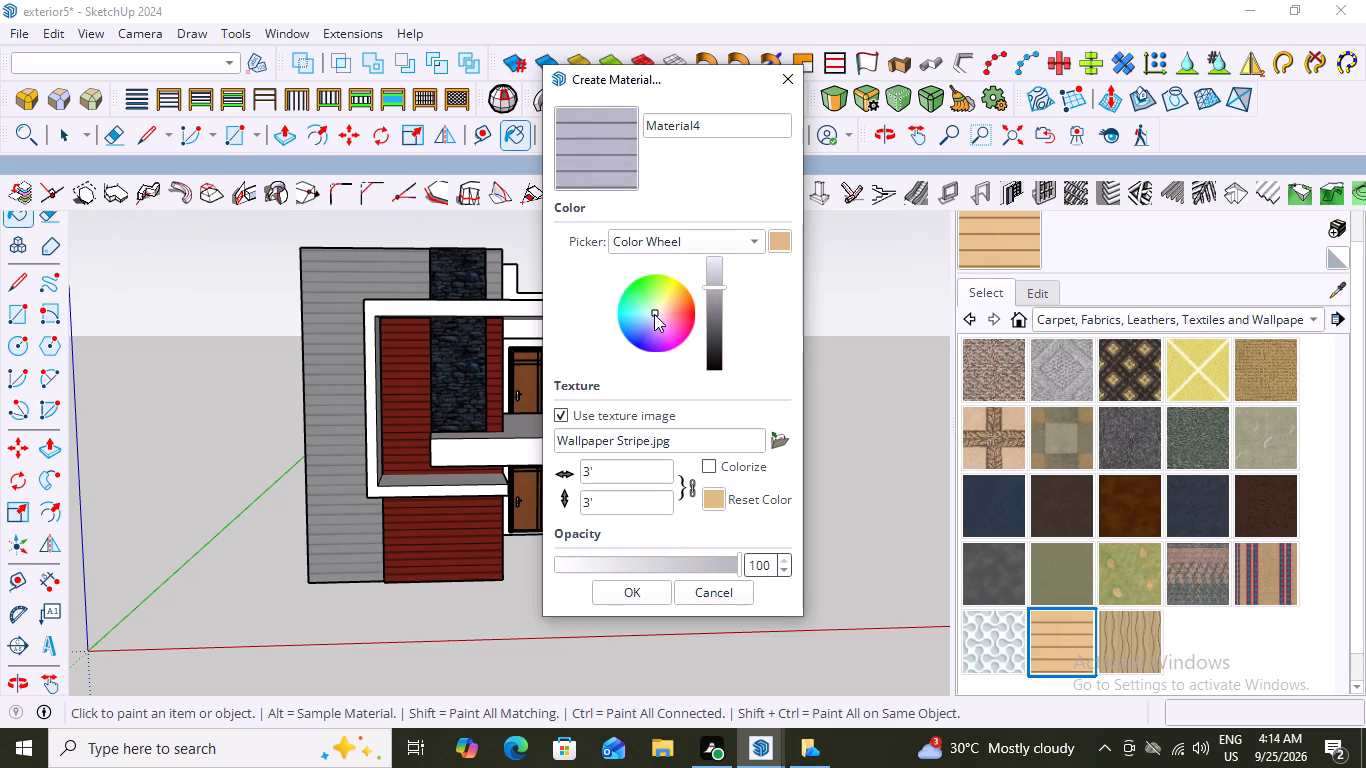
{"action": "double_click", "coordinate": [712, 287]}
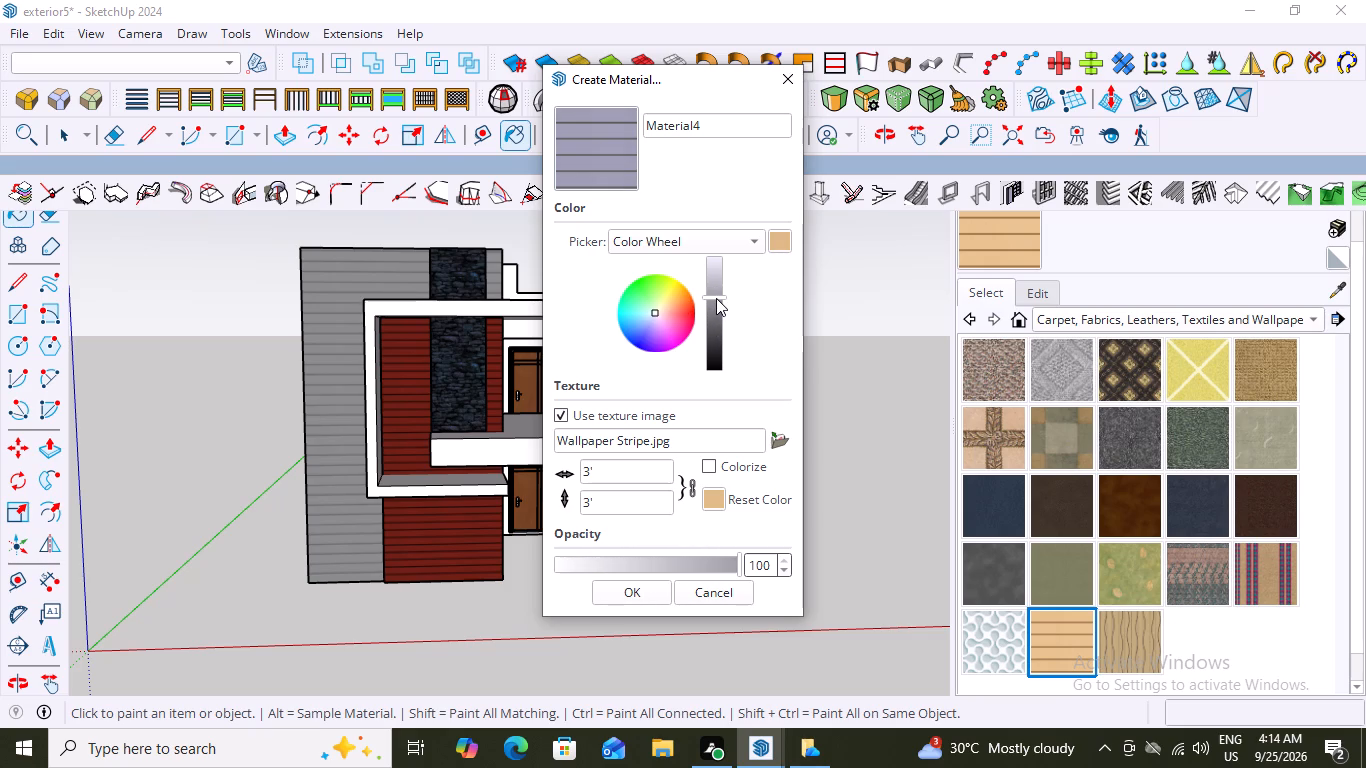
{"action": "left_click", "coordinate": [640, 592]}
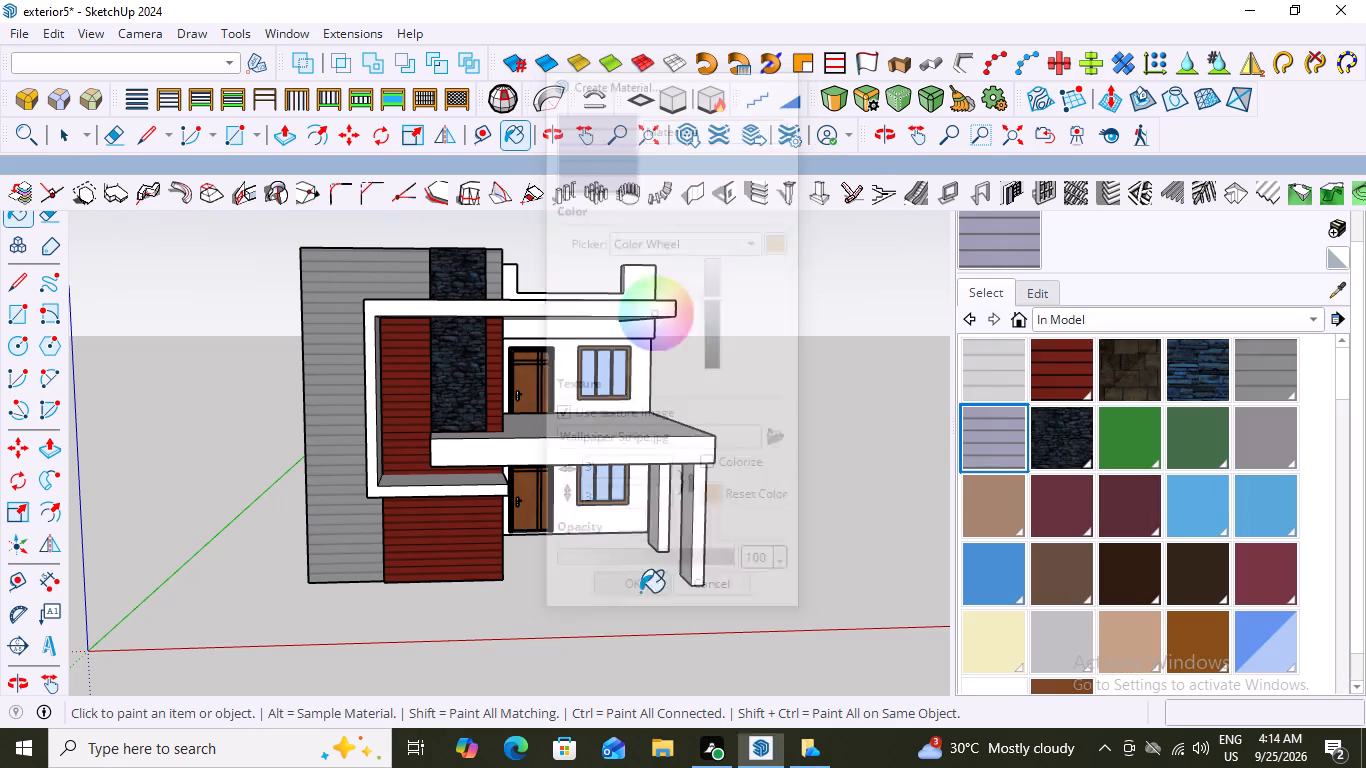
Paint the tall wall's grey siding face, inside its group, with the new lavender-grey striped material.
{"action": "left_click", "coordinate": [333, 303]}
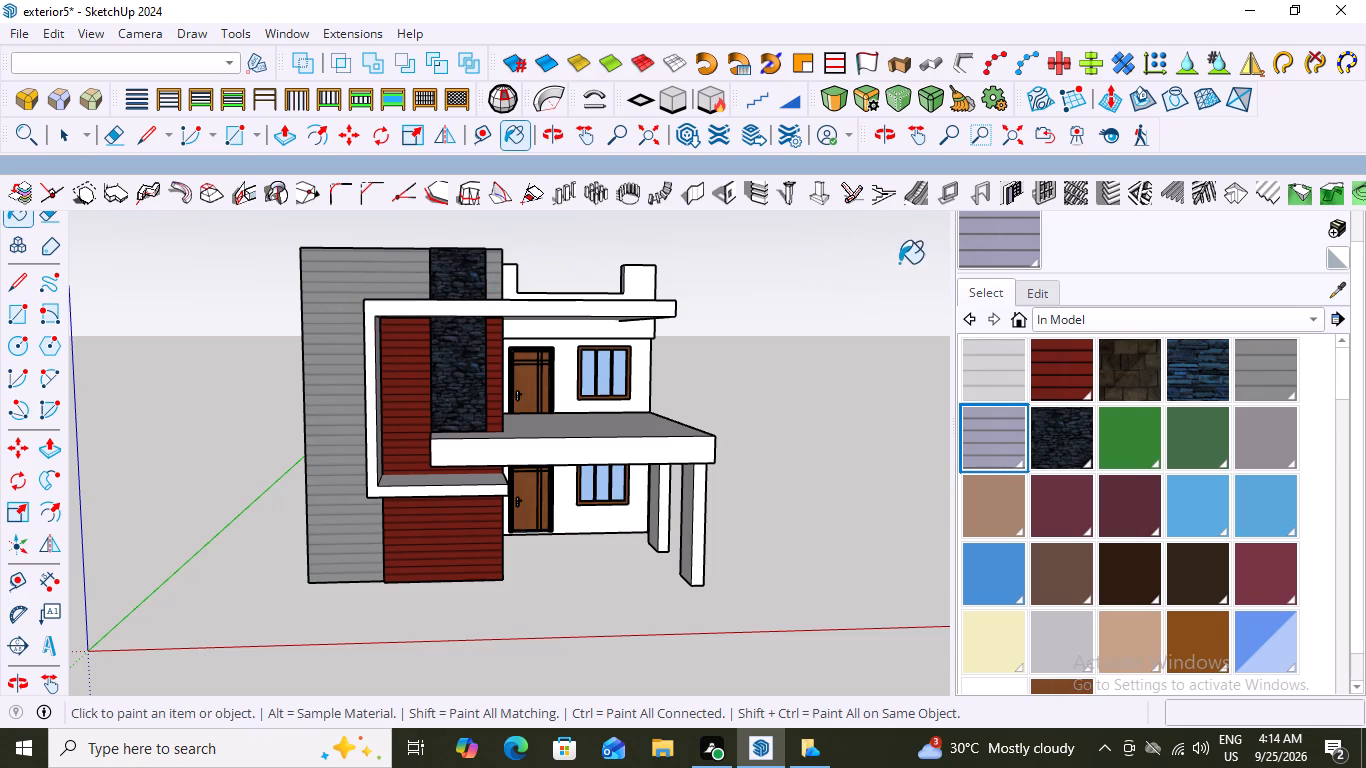
{"action": "key", "text": "space"}
{"action": "double_click", "coordinate": [329, 279]}
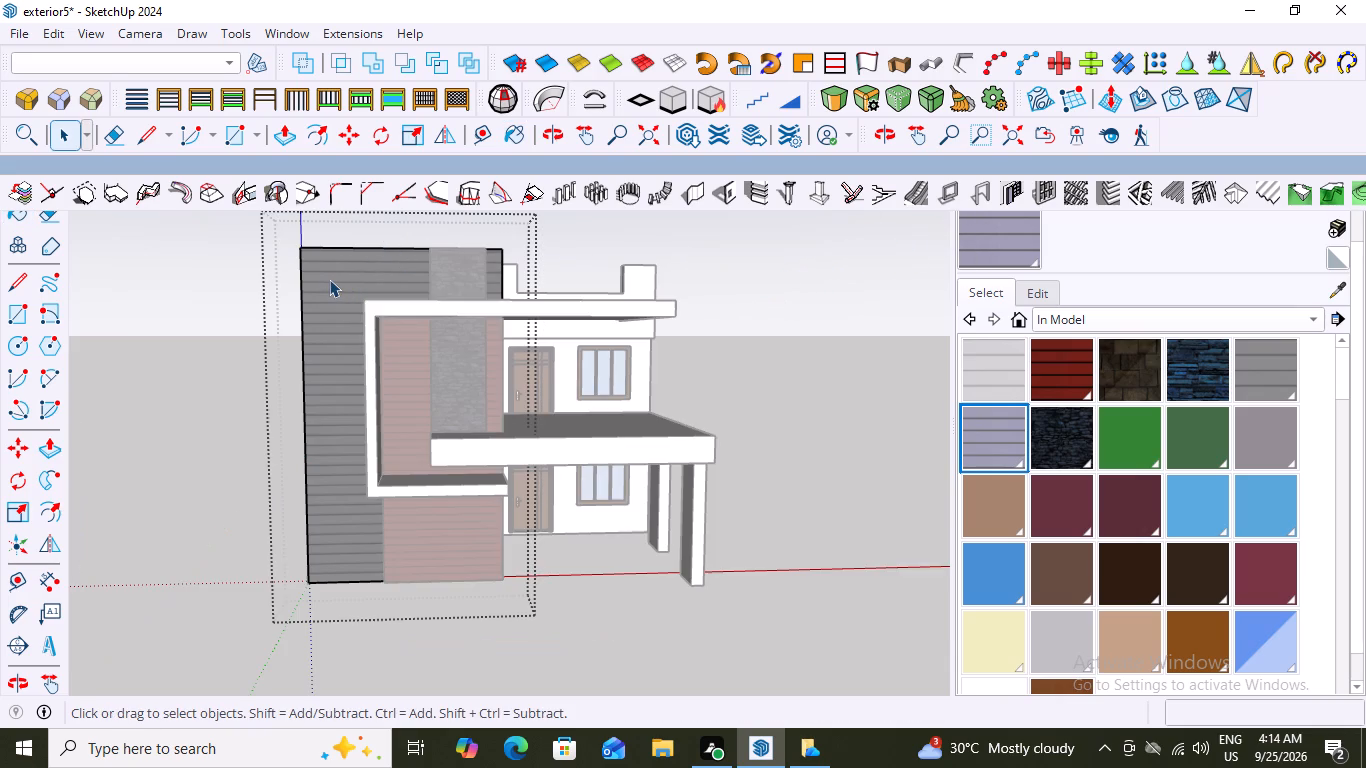
{"action": "left_click", "coordinate": [329, 279]}
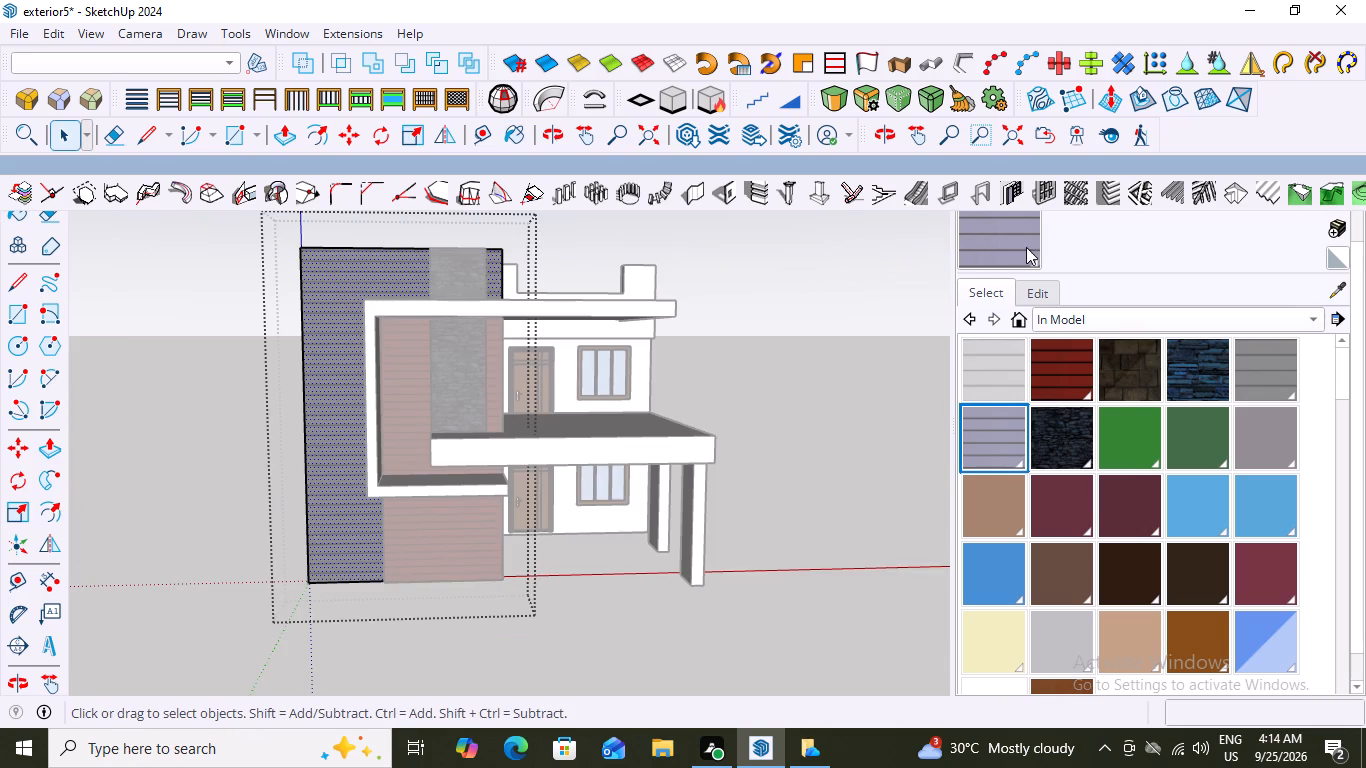
{"action": "left_click", "coordinate": [1009, 232]}
{"action": "left_click", "coordinate": [329, 285]}
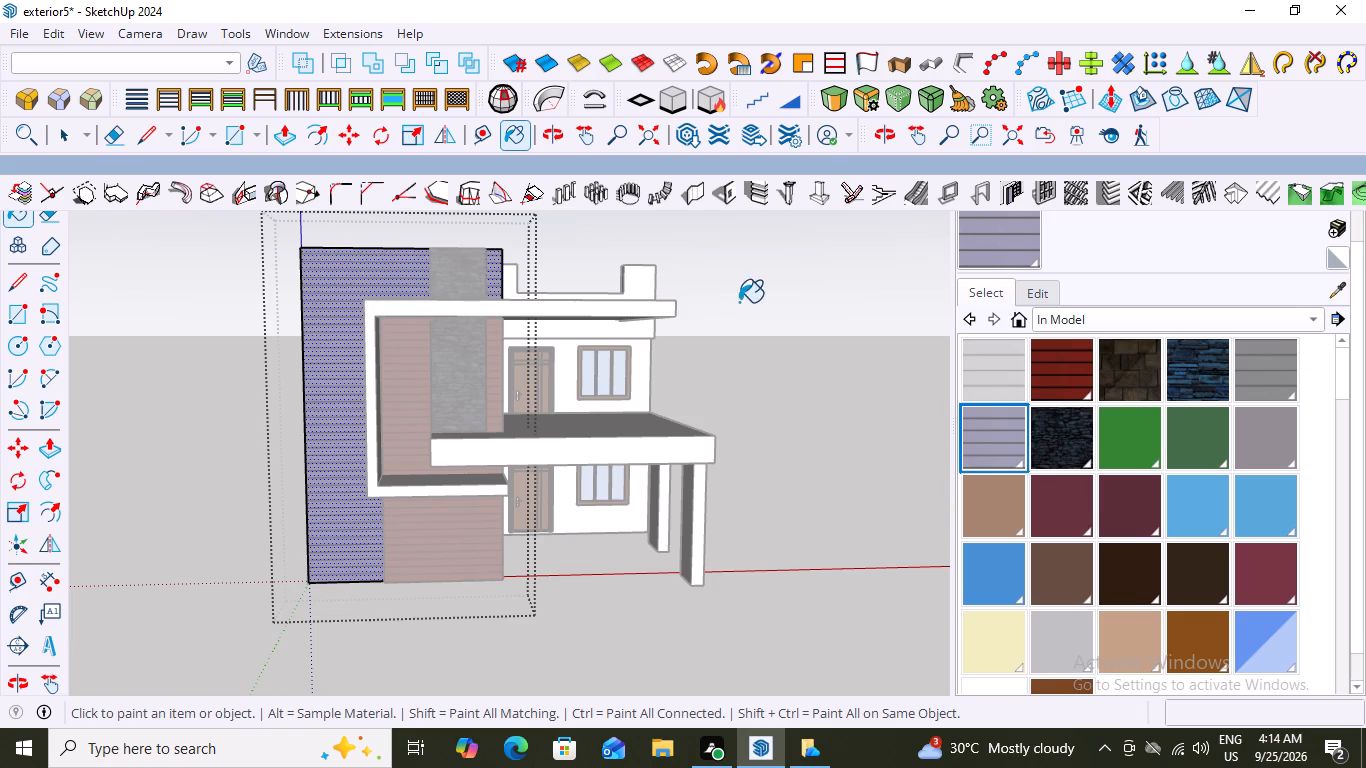
{"action": "key", "text": "space"}
{"action": "key", "text": "Escape"}
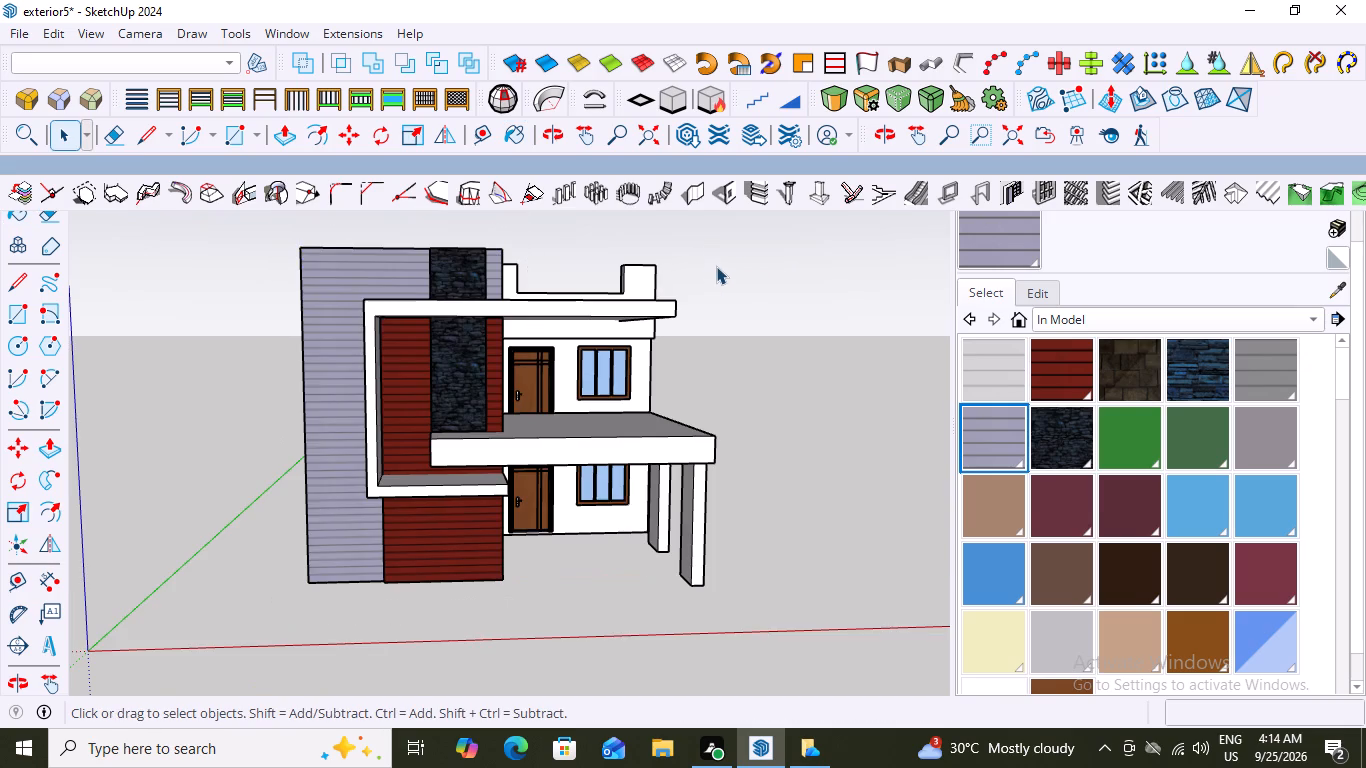
{"action": "left_click", "coordinate": [714, 267]}
Push/Pull the lavender-grey striped front face of the tall wall outward by about 1 15/16", inside its group.
{"action": "scroll", "coordinate": [697, 281], "scroll_direction": "down", "scroll_amount": 6}
{"action": "scroll", "coordinate": [470, 360], "scroll_direction": "up", "scroll_amount": 4}
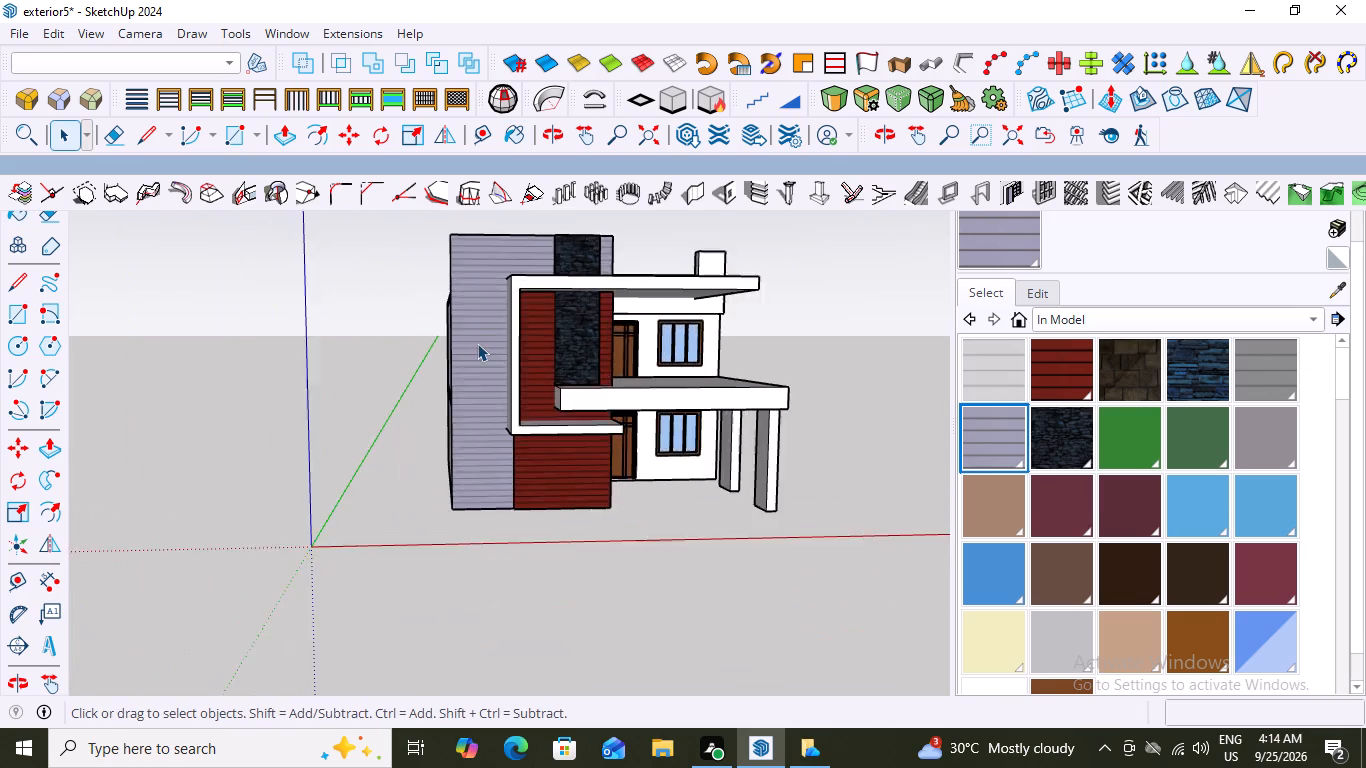
{"action": "scroll", "coordinate": [477, 343], "scroll_direction": "up", "scroll_amount": 8}
{"action": "scroll", "coordinate": [487, 305], "scroll_direction": "down", "scroll_amount": 10}
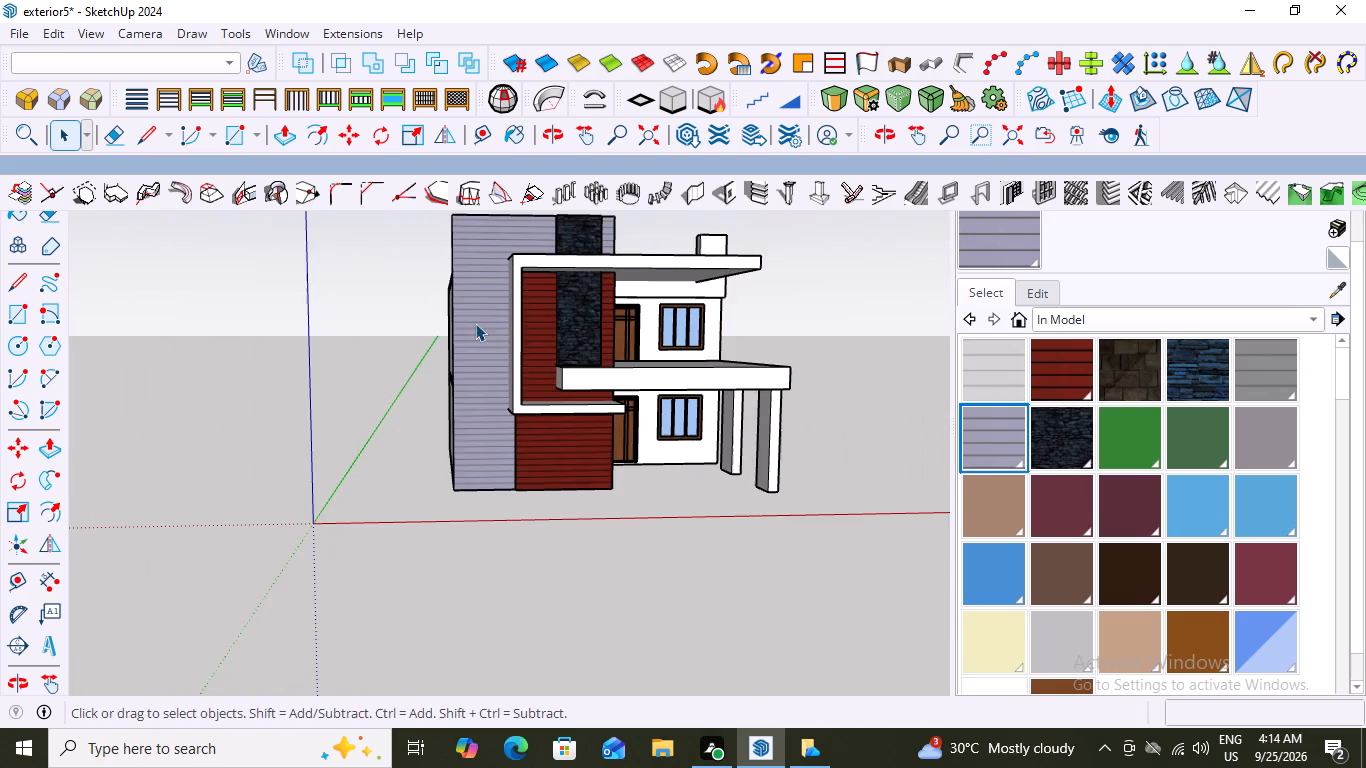
{"action": "middle_click", "coordinate": [475, 323]}
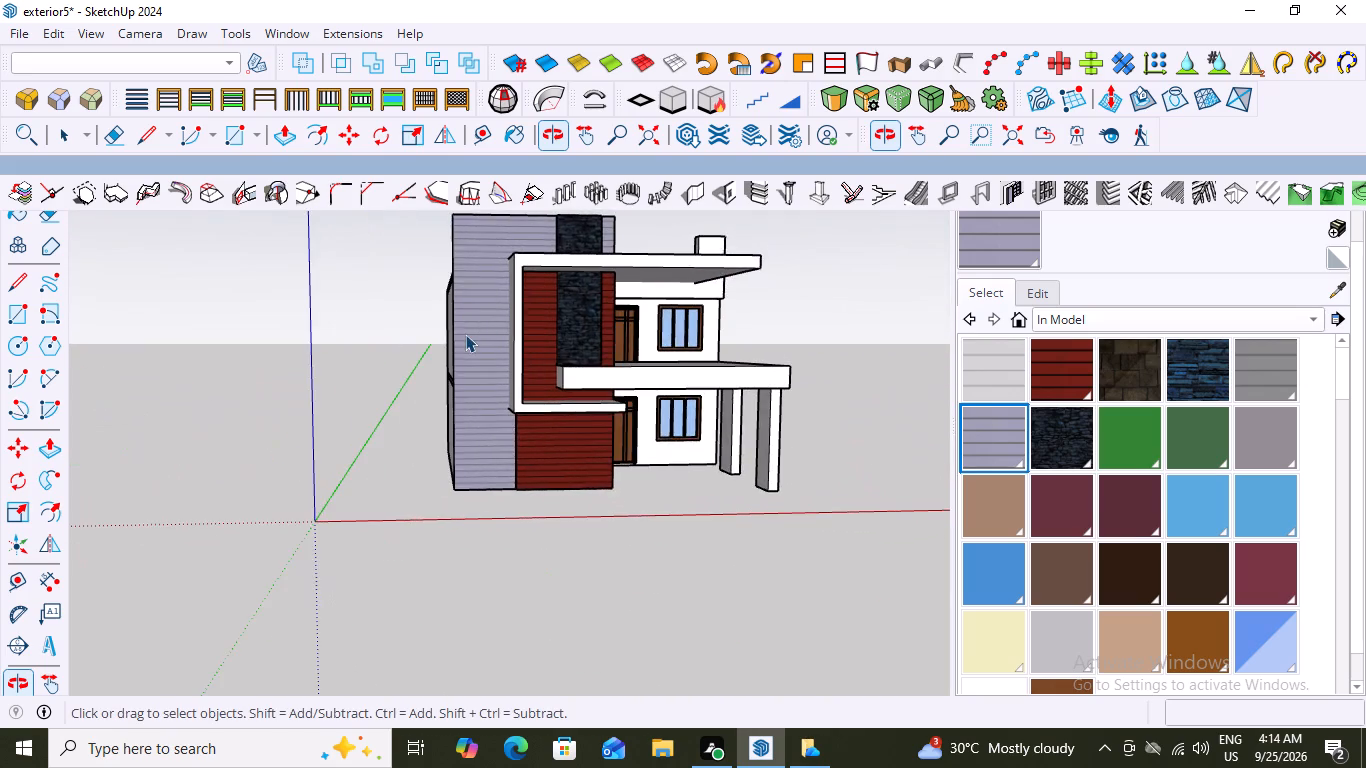
{"action": "scroll", "coordinate": [465, 334], "scroll_direction": "up", "scroll_amount": 6}
{"action": "left_click", "coordinate": [512, 305]}
{"action": "left_click", "coordinate": [513, 305]}
{"action": "left_click", "coordinate": [513, 305]}
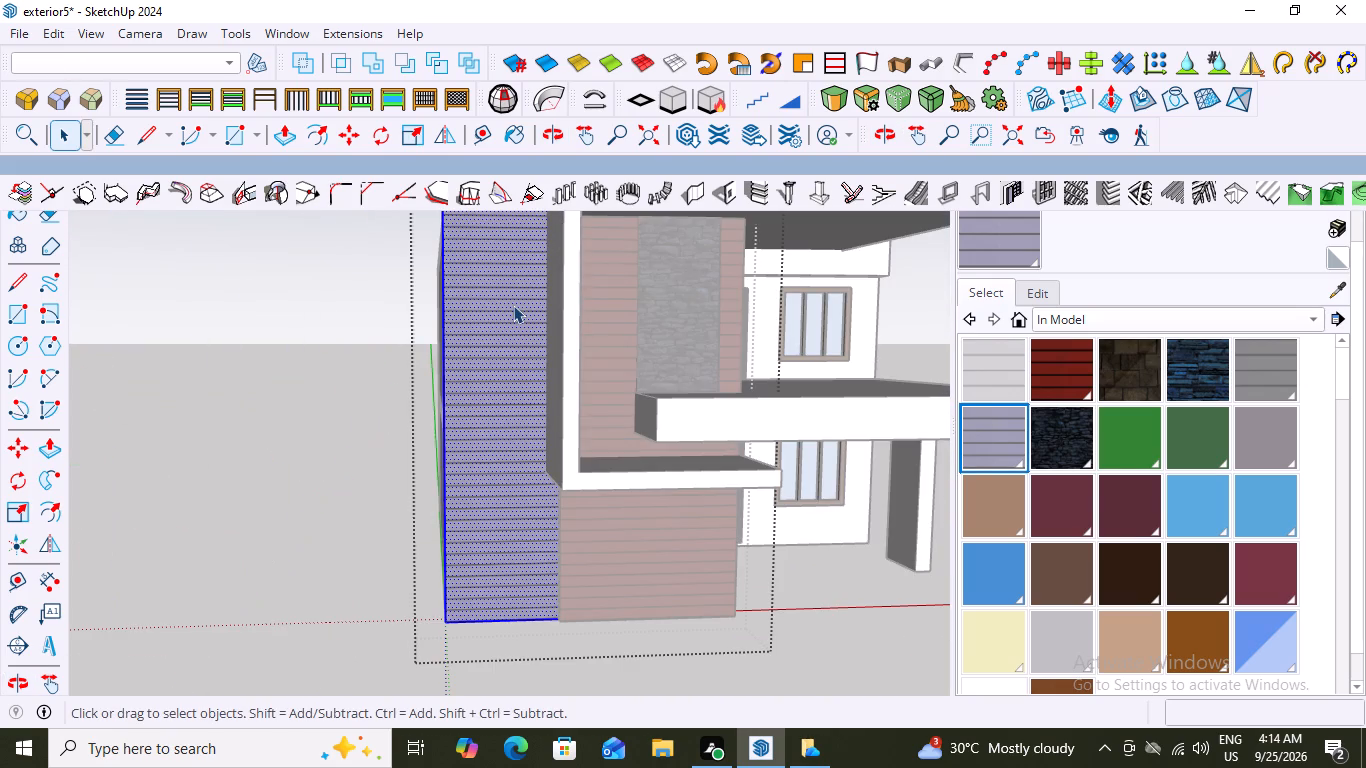
{"action": "middle_click_drag", "start_coordinate": [448, 414], "coordinate": [505, 420]}
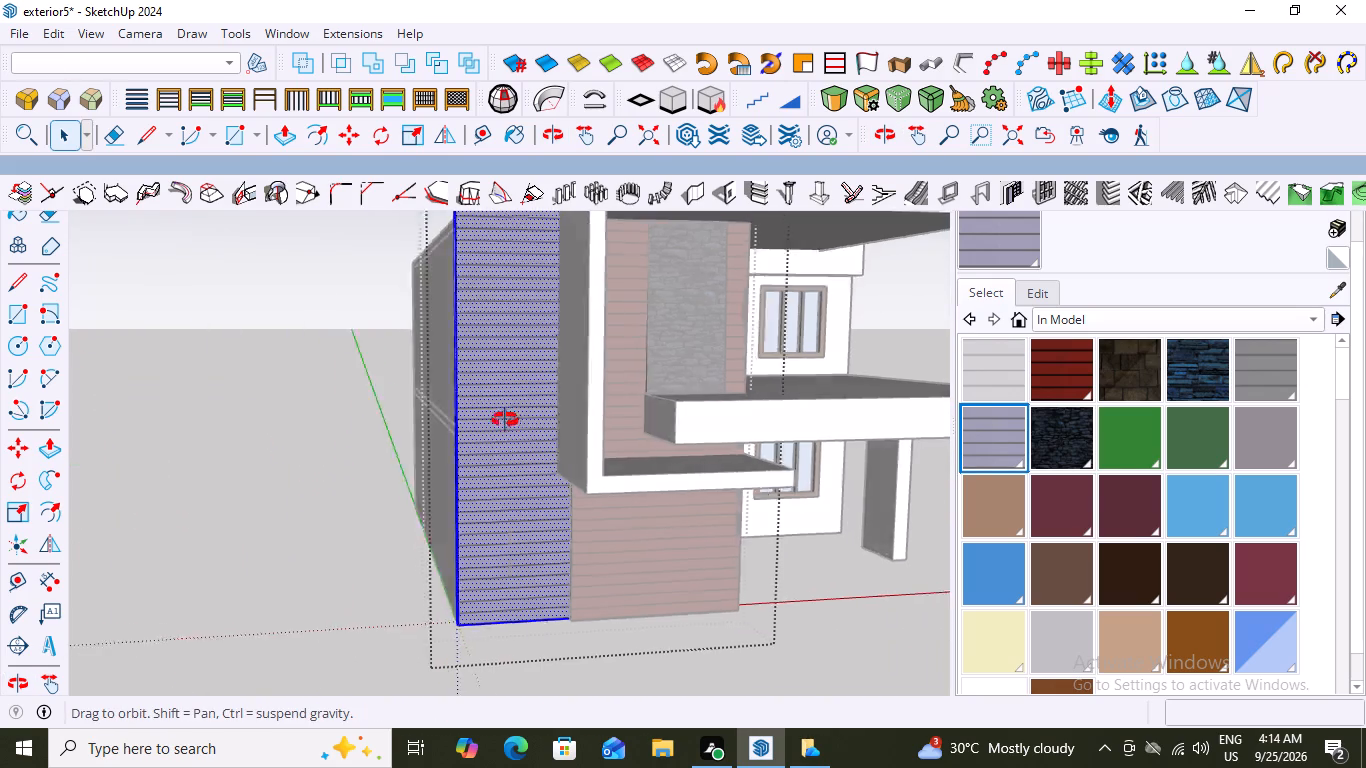
{"action": "middle_click_drag", "start_coordinate": [505, 420], "coordinate": [693, 399]}
{"action": "scroll", "coordinate": [550, 623], "scroll_direction": "up", "scroll_amount": 2}
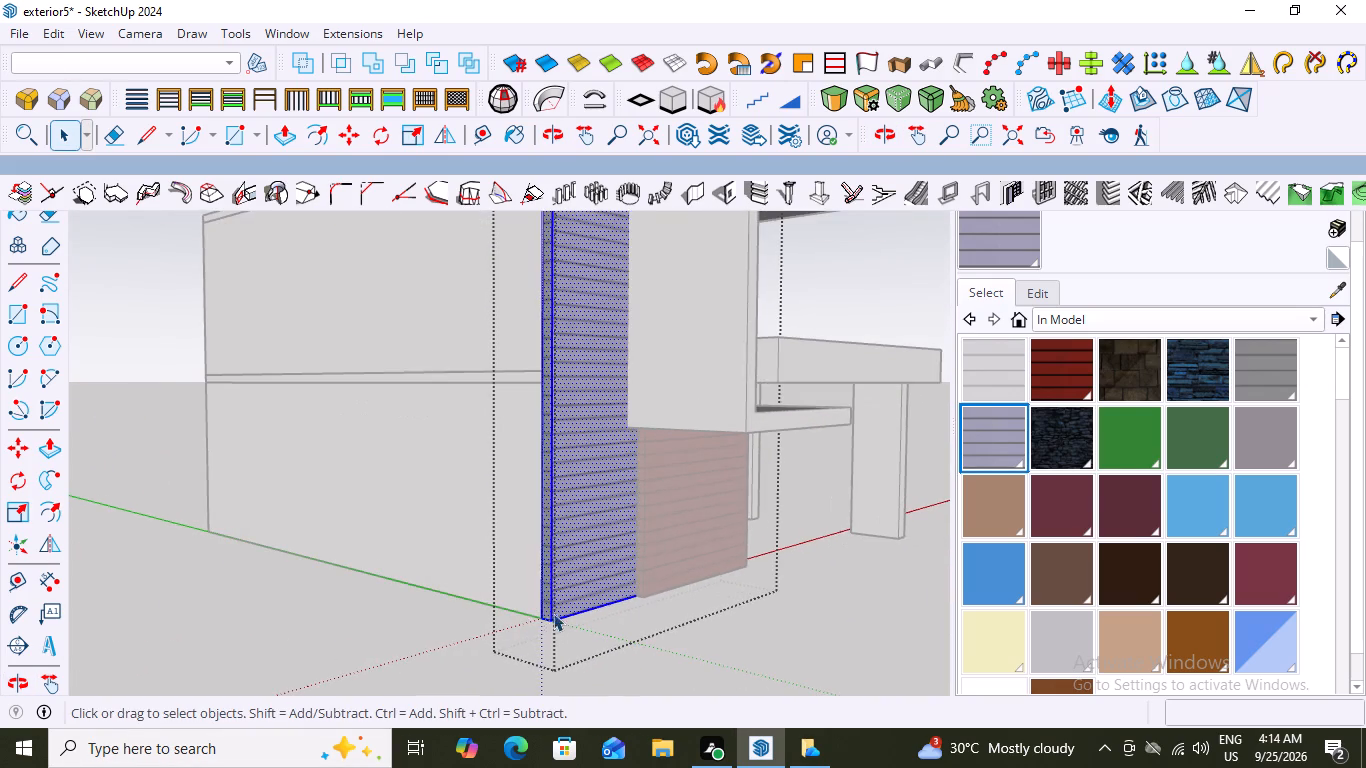
{"action": "scroll", "coordinate": [542, 602], "scroll_direction": "up", "scroll_amount": 3}
{"action": "scroll", "coordinate": [566, 597], "scroll_direction": "down", "scroll_amount": 1}
{"action": "scroll", "coordinate": [598, 596], "scroll_direction": "up", "scroll_amount": 3}
{"action": "key", "text": "p"}
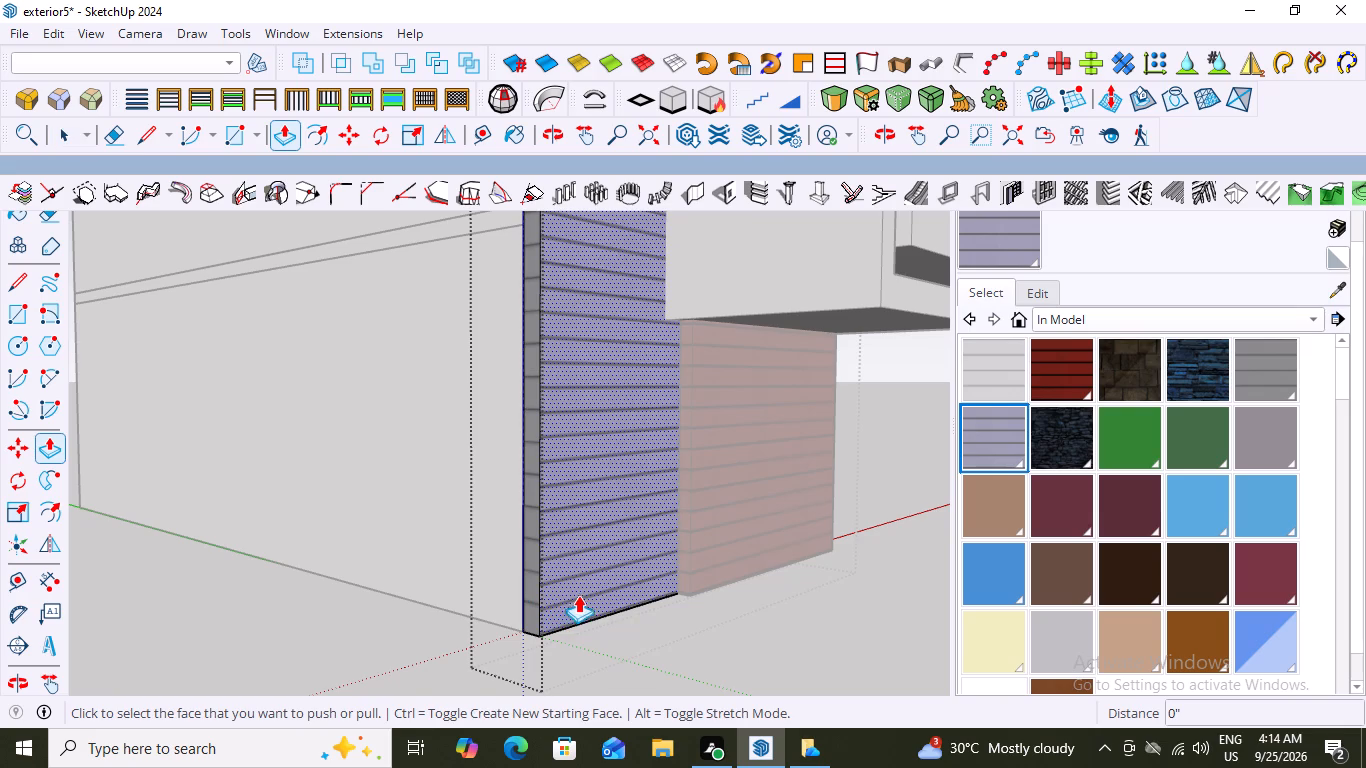
{"action": "left_click", "coordinate": [581, 588]}
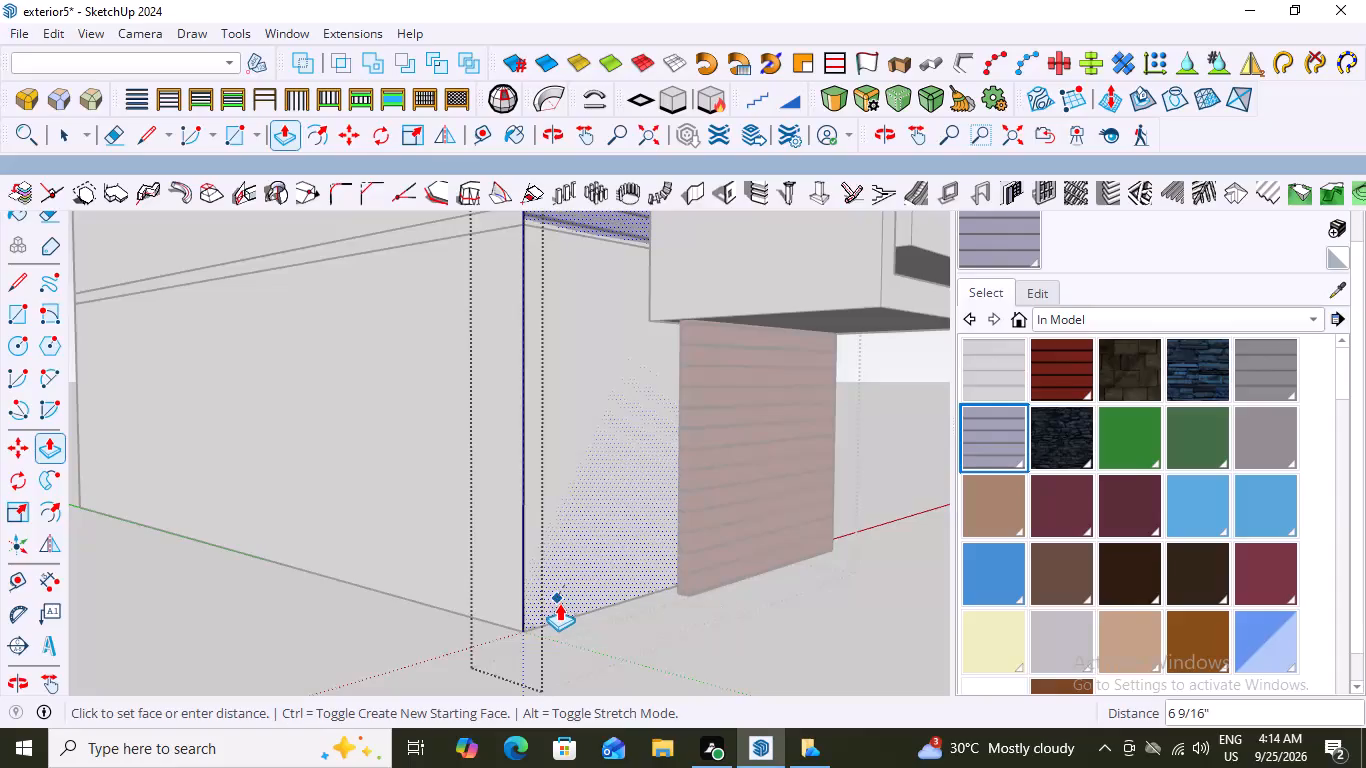
{"action": "left_click", "coordinate": [568, 658]}
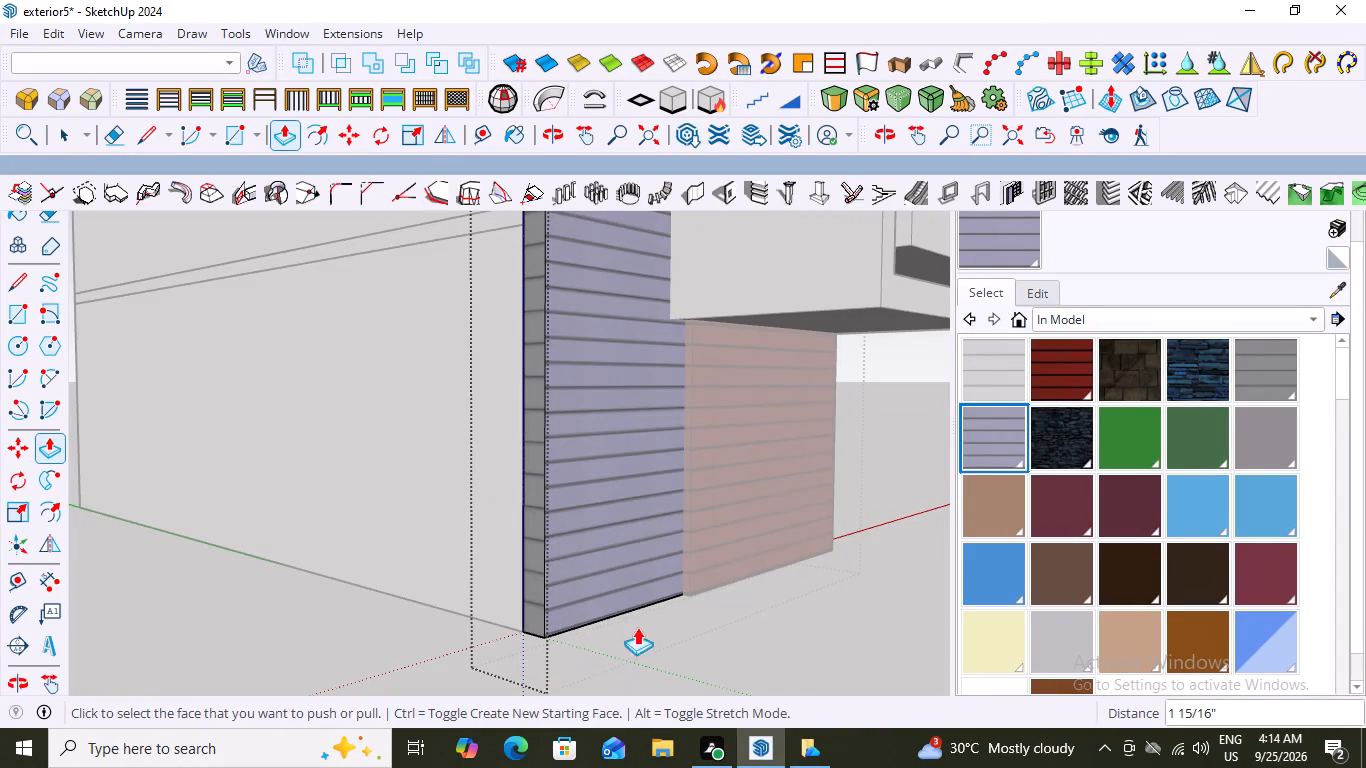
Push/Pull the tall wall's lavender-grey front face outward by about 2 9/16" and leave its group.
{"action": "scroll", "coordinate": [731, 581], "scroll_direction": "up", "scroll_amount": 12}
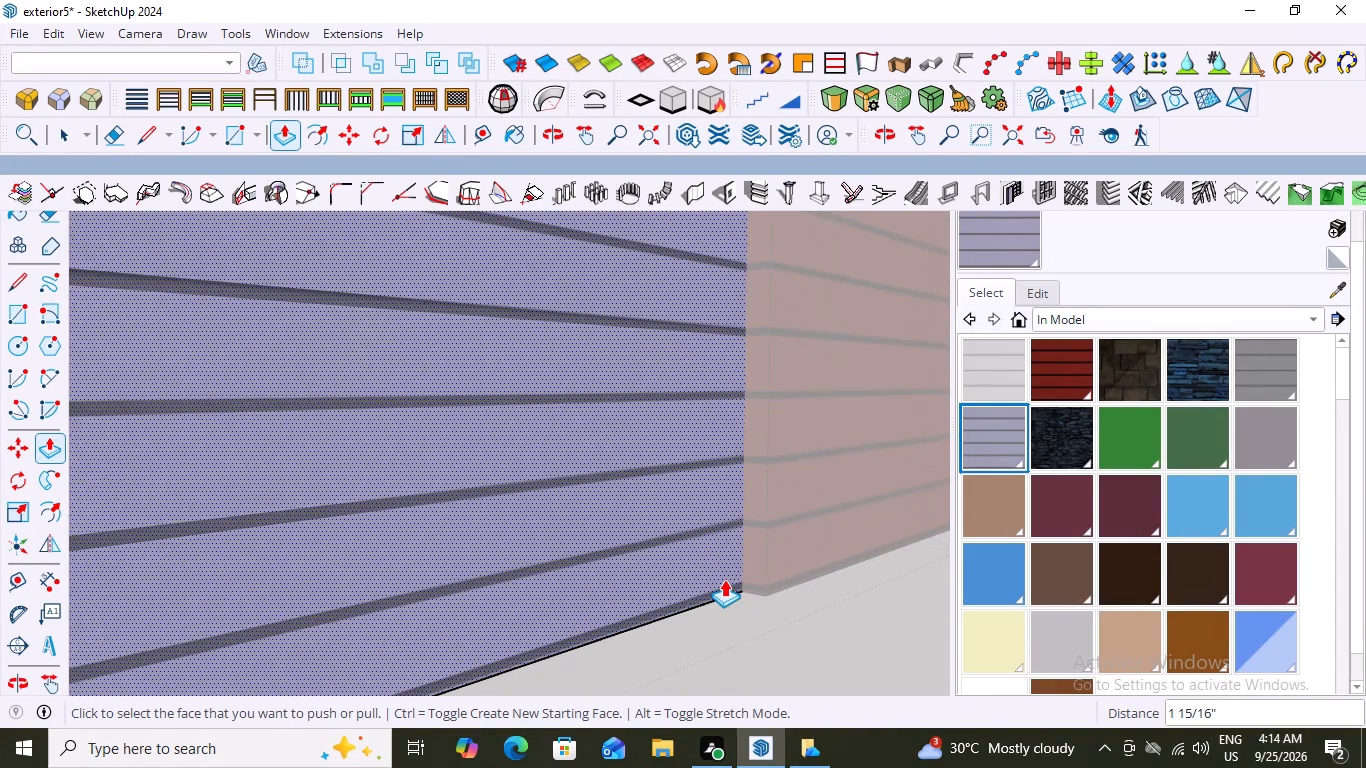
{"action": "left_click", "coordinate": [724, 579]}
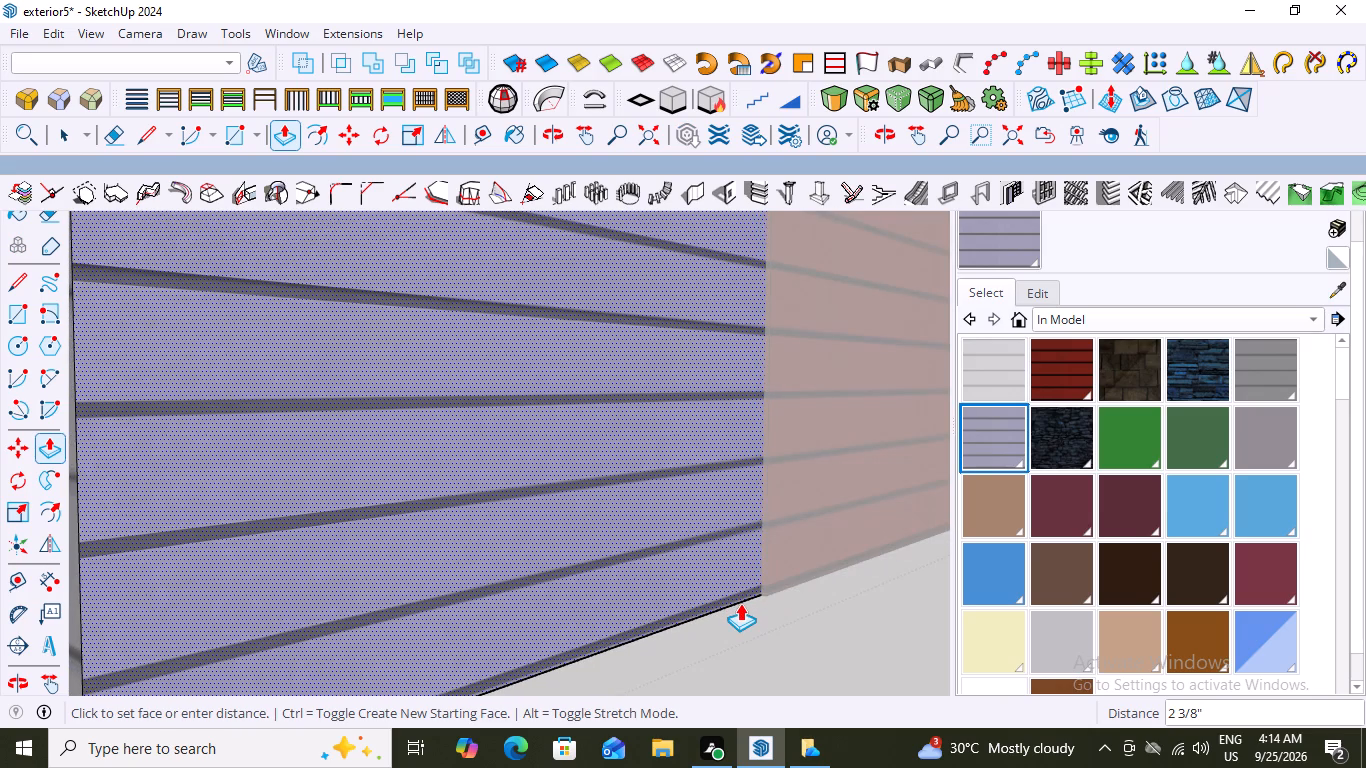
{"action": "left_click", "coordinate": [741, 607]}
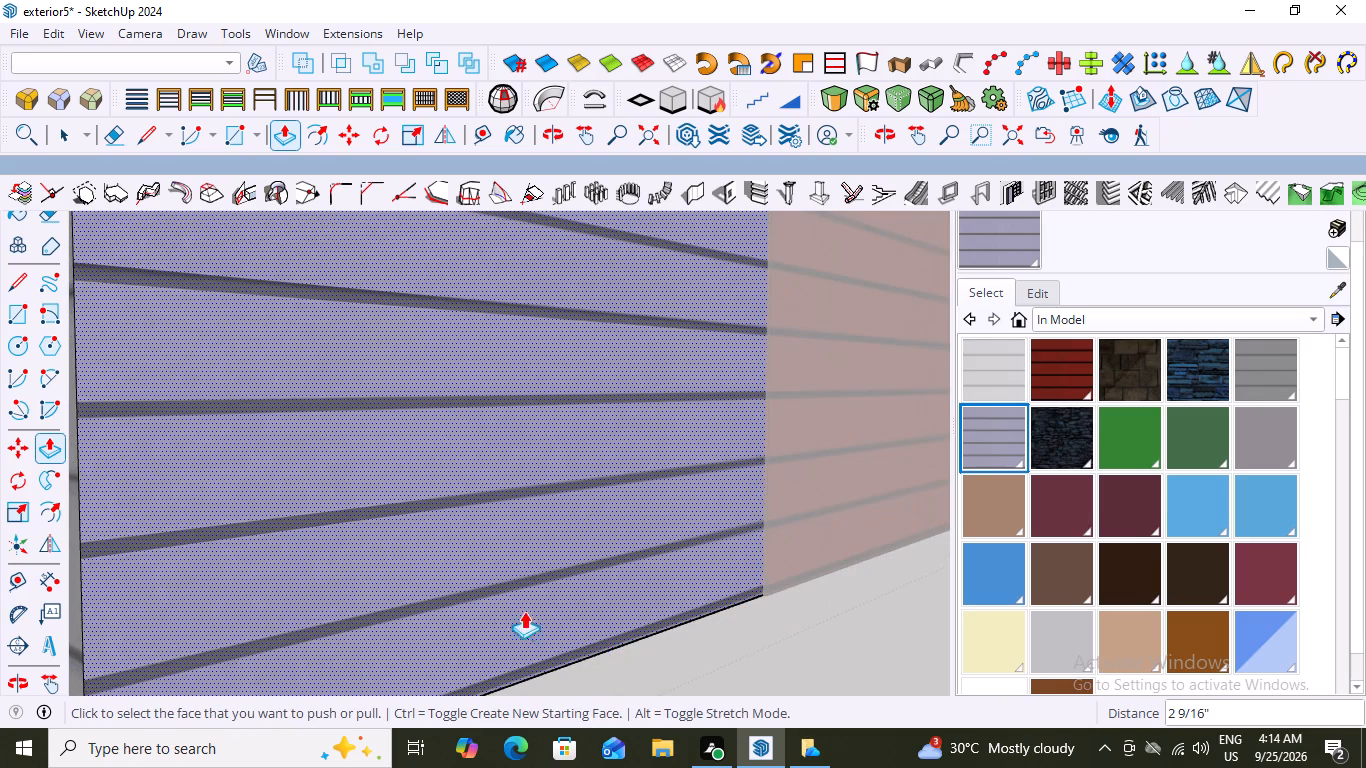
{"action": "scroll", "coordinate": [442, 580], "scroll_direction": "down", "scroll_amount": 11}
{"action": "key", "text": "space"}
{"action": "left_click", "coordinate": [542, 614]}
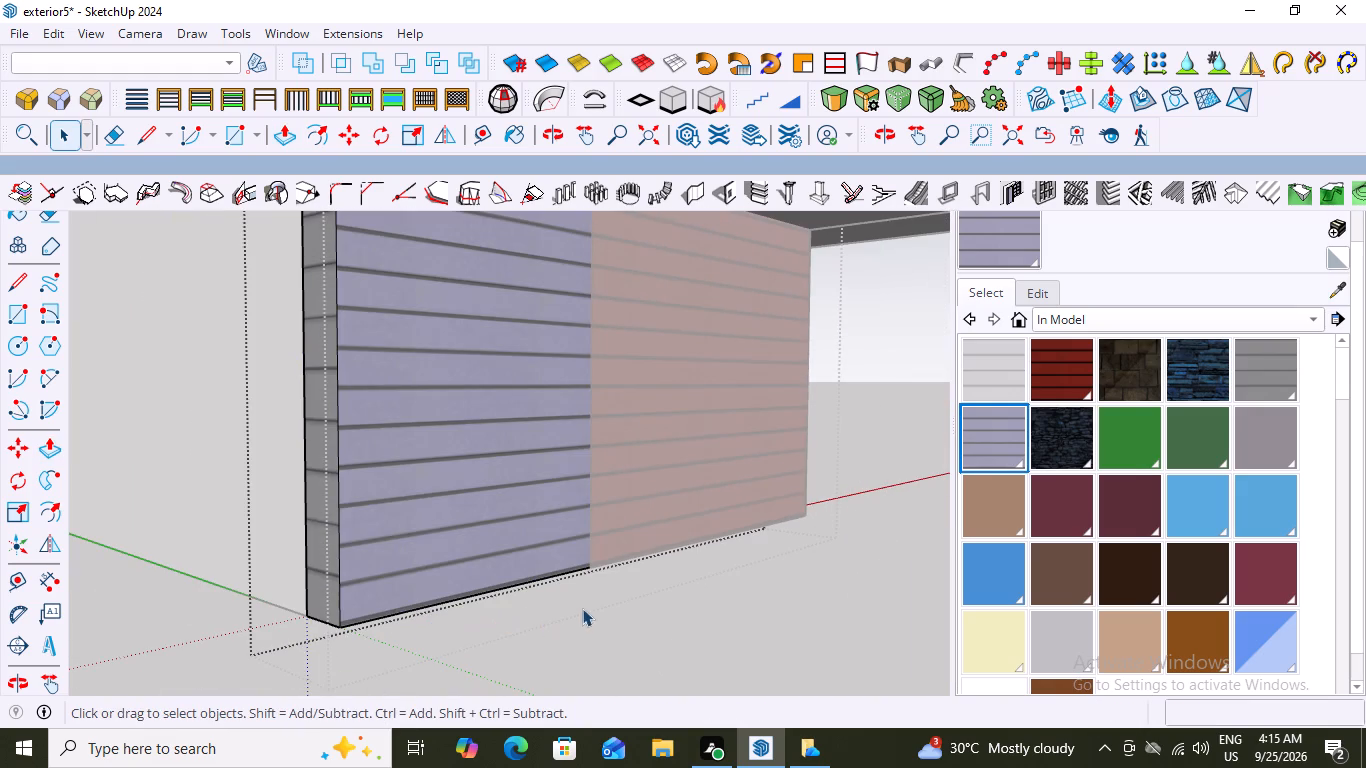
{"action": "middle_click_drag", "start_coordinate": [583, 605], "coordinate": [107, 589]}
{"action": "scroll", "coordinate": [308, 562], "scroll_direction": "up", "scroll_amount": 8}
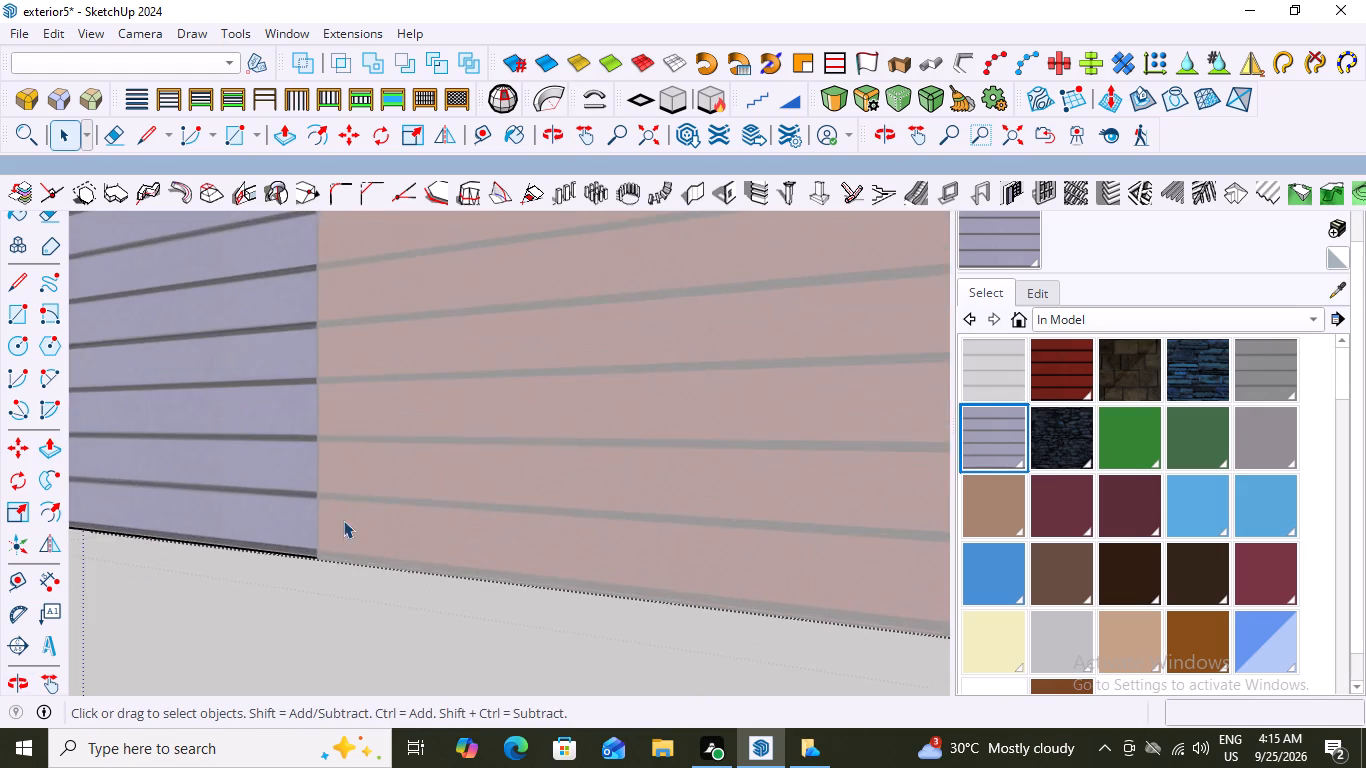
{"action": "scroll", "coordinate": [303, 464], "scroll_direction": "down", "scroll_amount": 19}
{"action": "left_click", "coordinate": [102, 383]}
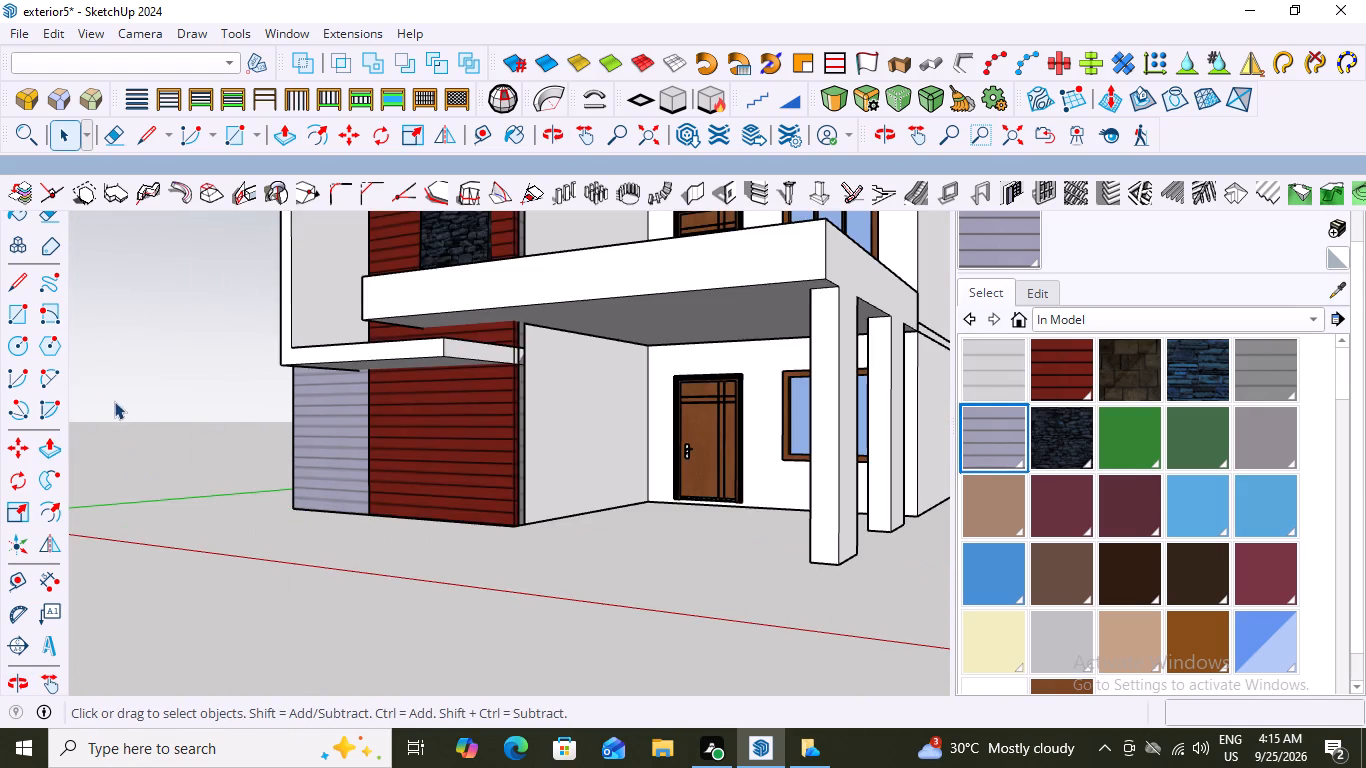
Examine the bottom junction between the lavender-grey and red cladding from the front and from below.
{"action": "middle_click_drag", "start_coordinate": [199, 533], "coordinate": [495, 526]}
{"action": "scroll", "coordinate": [426, 517], "scroll_direction": "up", "scroll_amount": 7}
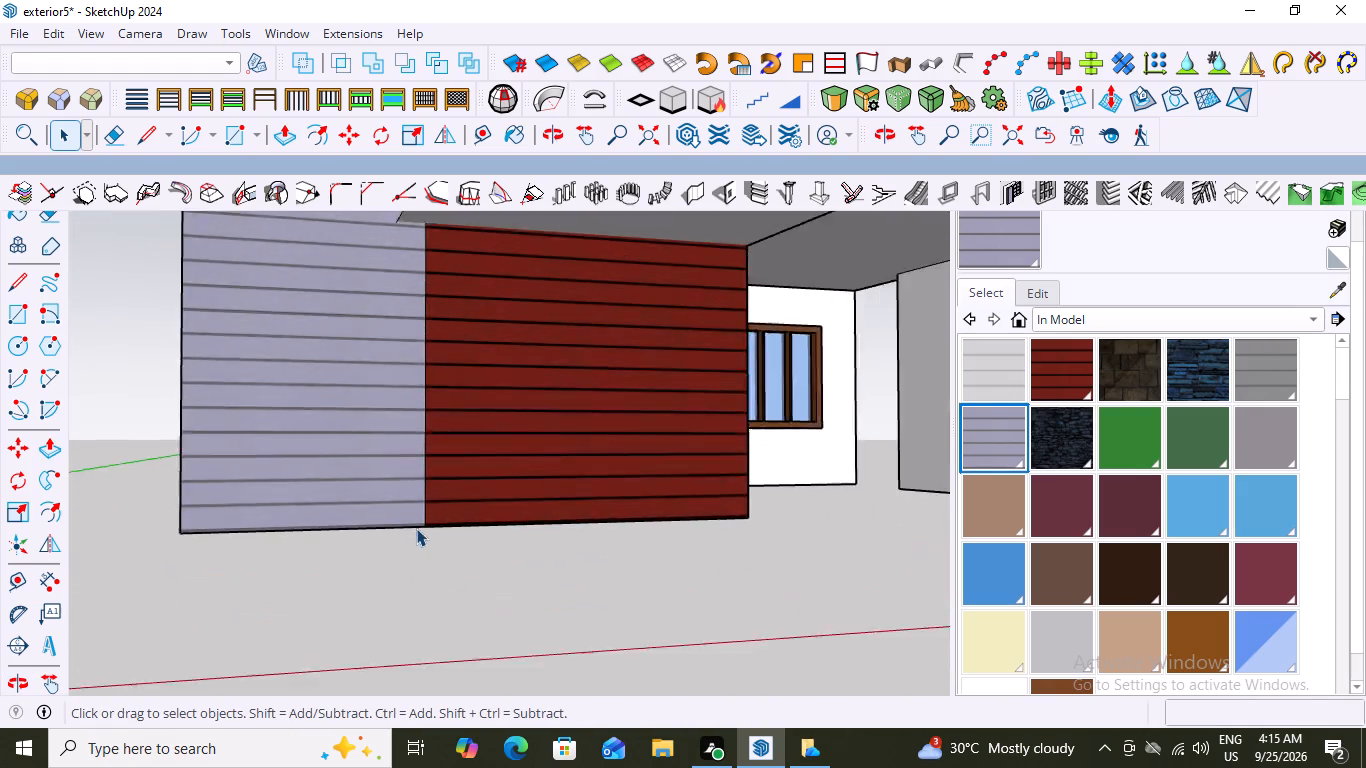
{"action": "scroll", "coordinate": [416, 528], "scroll_direction": "up", "scroll_amount": 4}
{"action": "middle_click_drag", "start_coordinate": [429, 521], "coordinate": [312, 535]}
{"action": "scroll", "coordinate": [380, 517], "scroll_direction": "up", "scroll_amount": 8}
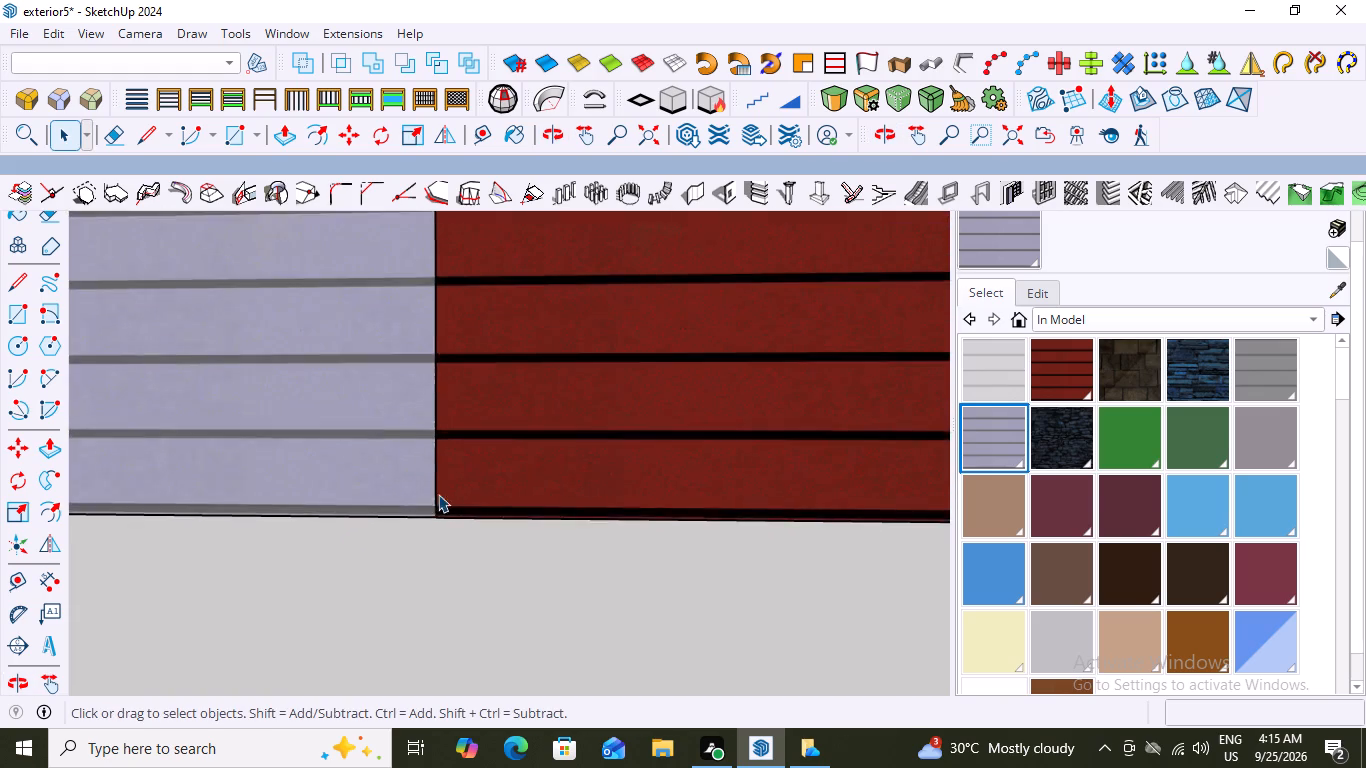
{"action": "scroll", "coordinate": [438, 494], "scroll_direction": "up", "scroll_amount": 13}
{"action": "middle_click_drag", "start_coordinate": [427, 495], "coordinate": [536, 419]}
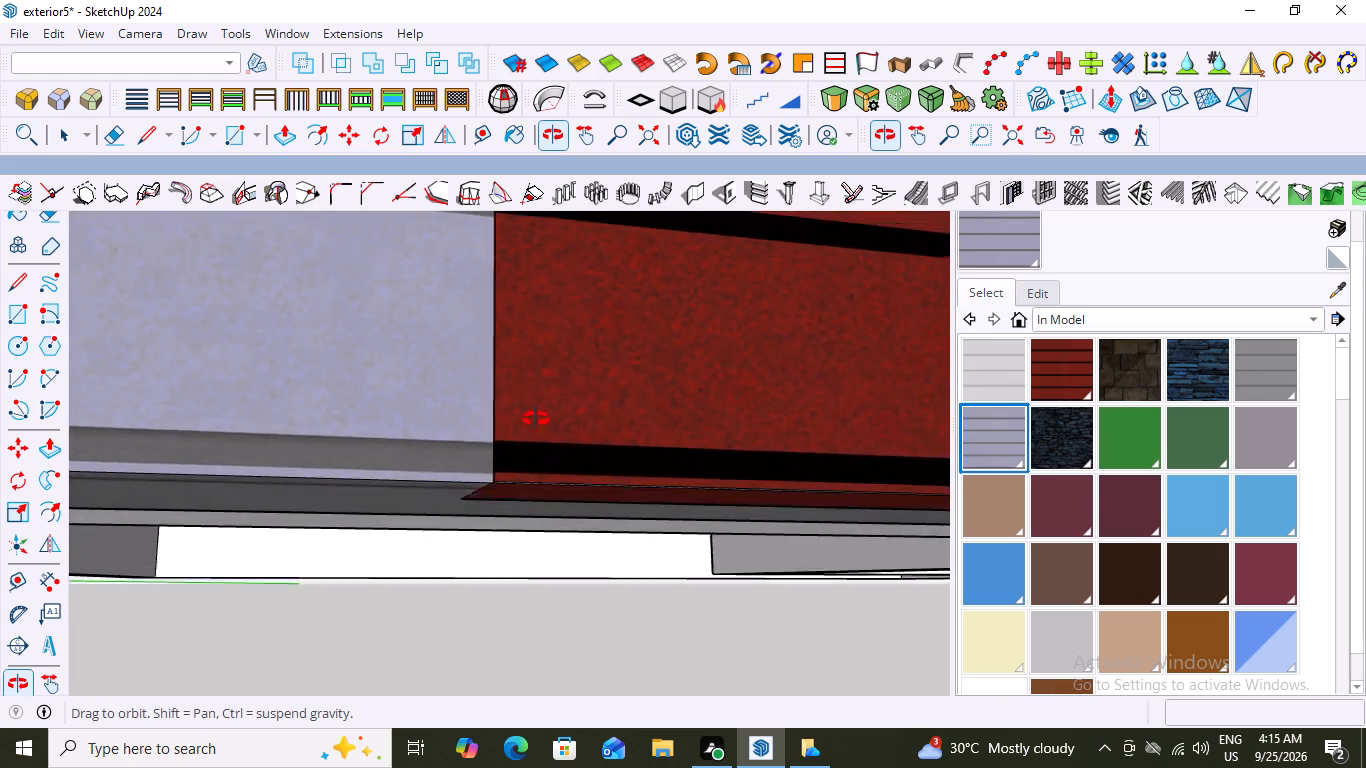
{"action": "middle_click_drag", "start_coordinate": [536, 419], "coordinate": [704, 343]}
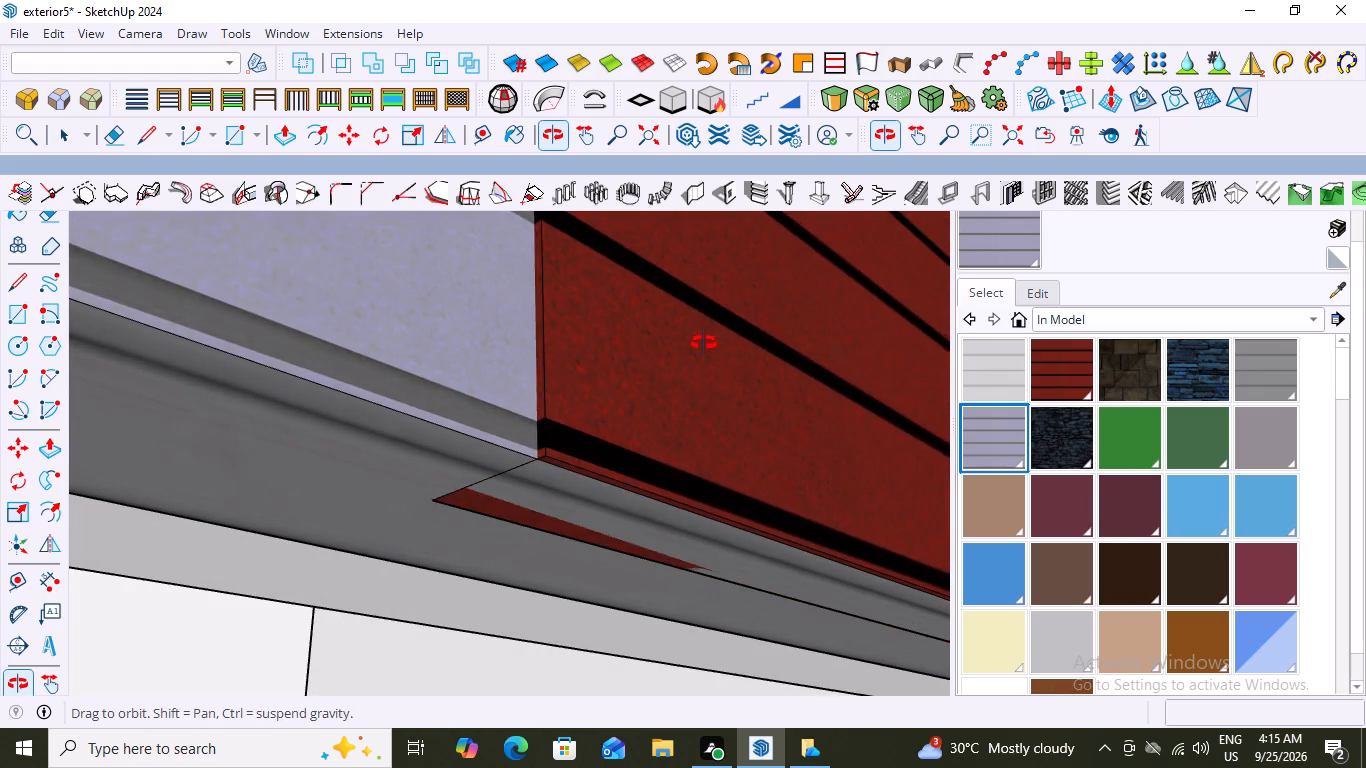
{"action": "middle_click_drag", "start_coordinate": [704, 343], "coordinate": [525, 377]}
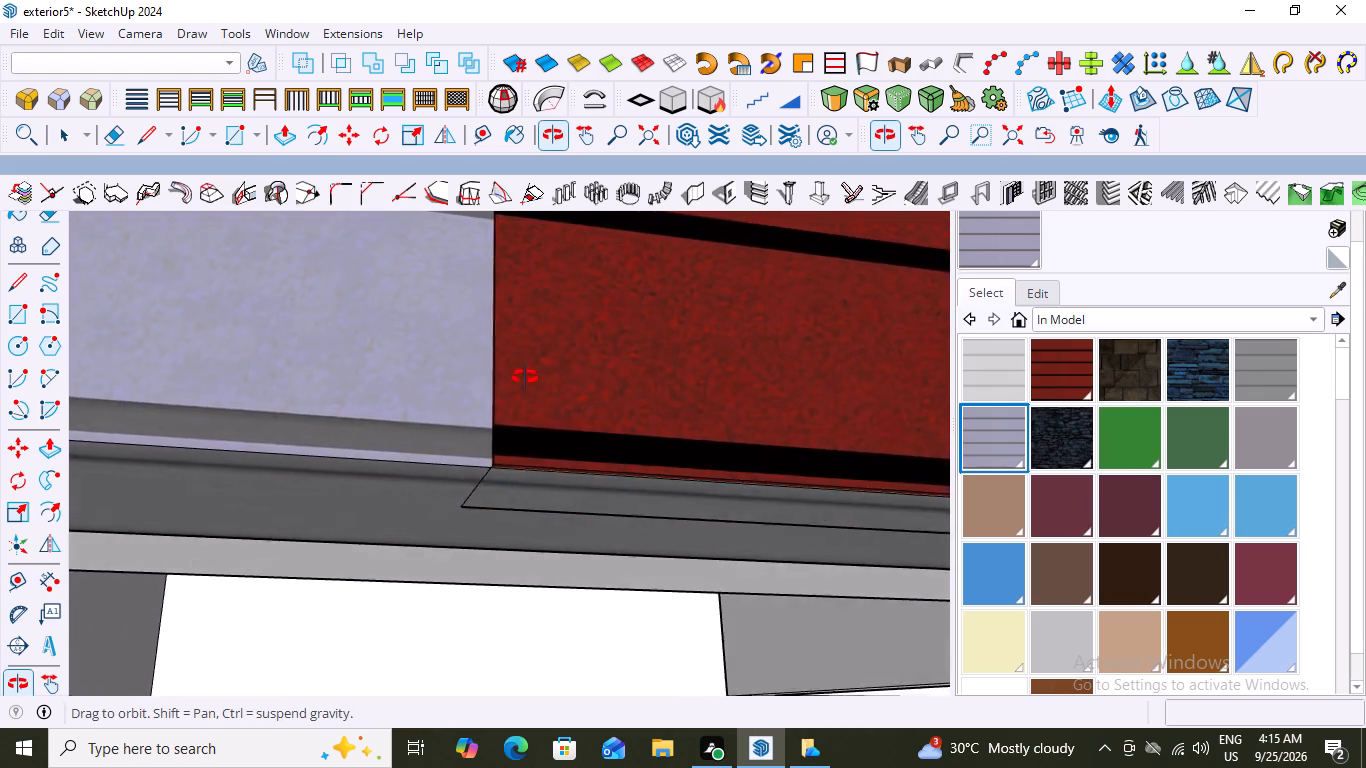
{"action": "middle_click_drag", "start_coordinate": [525, 377], "coordinate": [465, 524]}
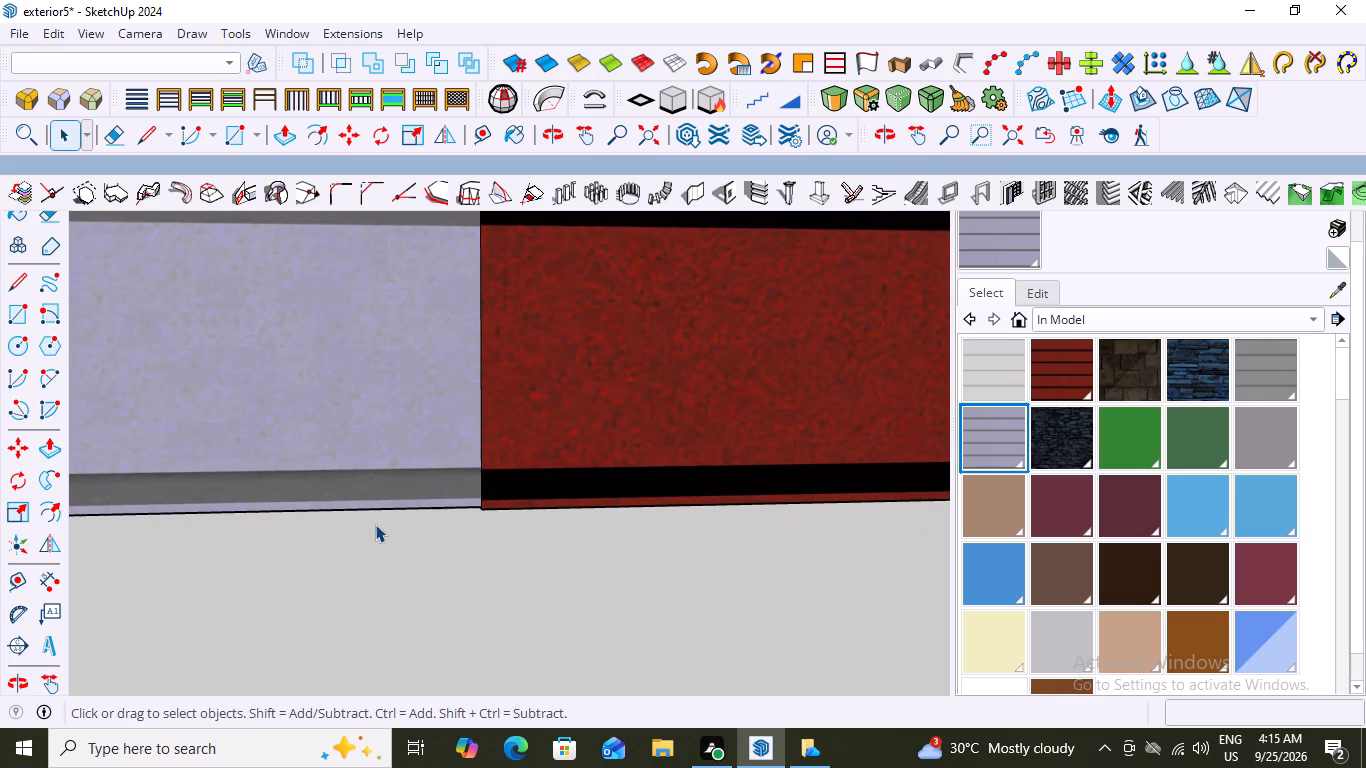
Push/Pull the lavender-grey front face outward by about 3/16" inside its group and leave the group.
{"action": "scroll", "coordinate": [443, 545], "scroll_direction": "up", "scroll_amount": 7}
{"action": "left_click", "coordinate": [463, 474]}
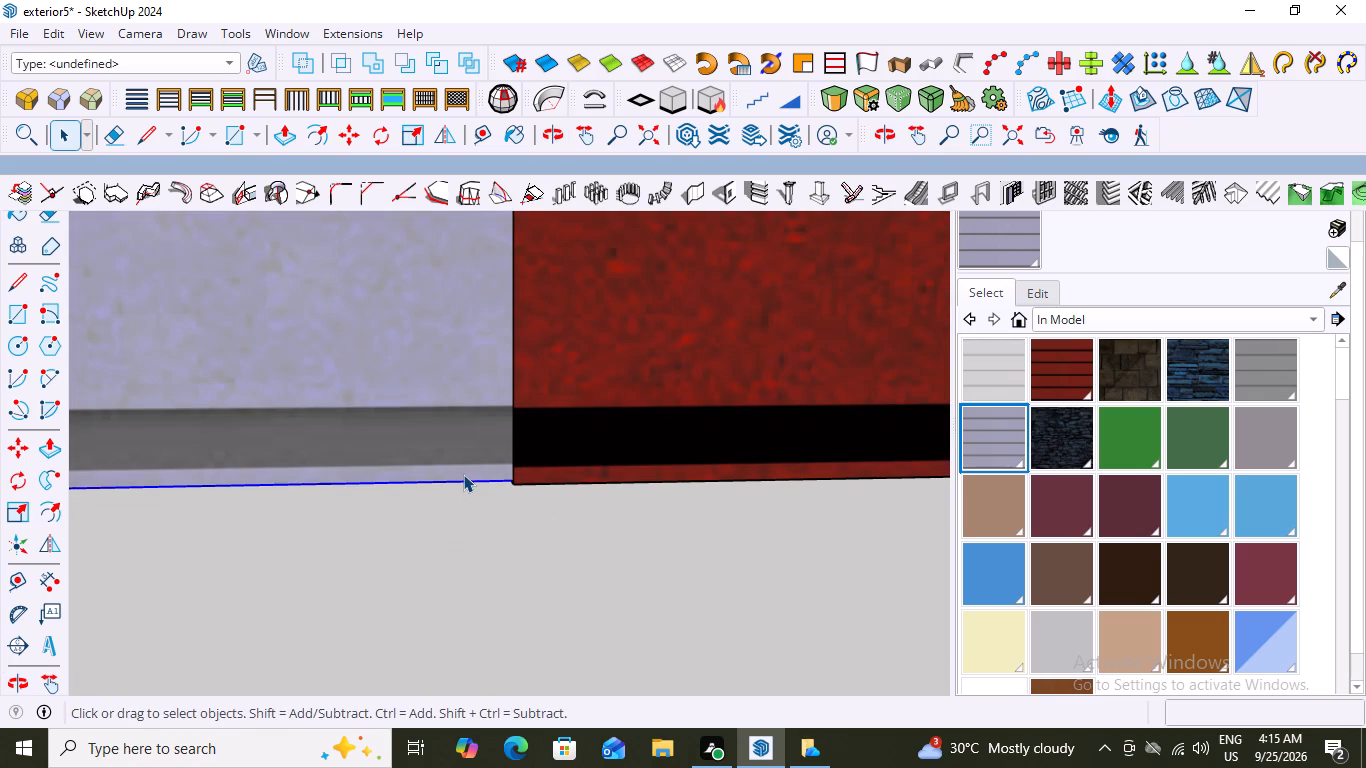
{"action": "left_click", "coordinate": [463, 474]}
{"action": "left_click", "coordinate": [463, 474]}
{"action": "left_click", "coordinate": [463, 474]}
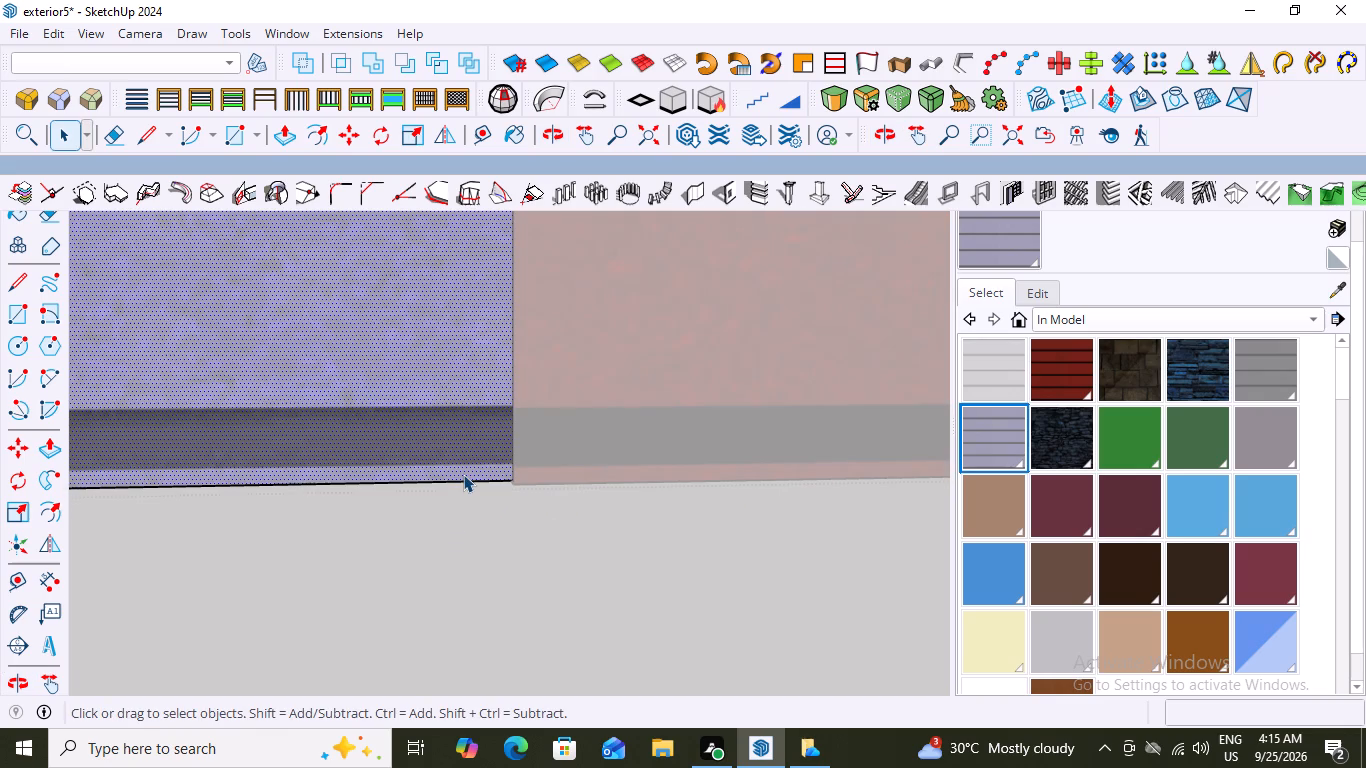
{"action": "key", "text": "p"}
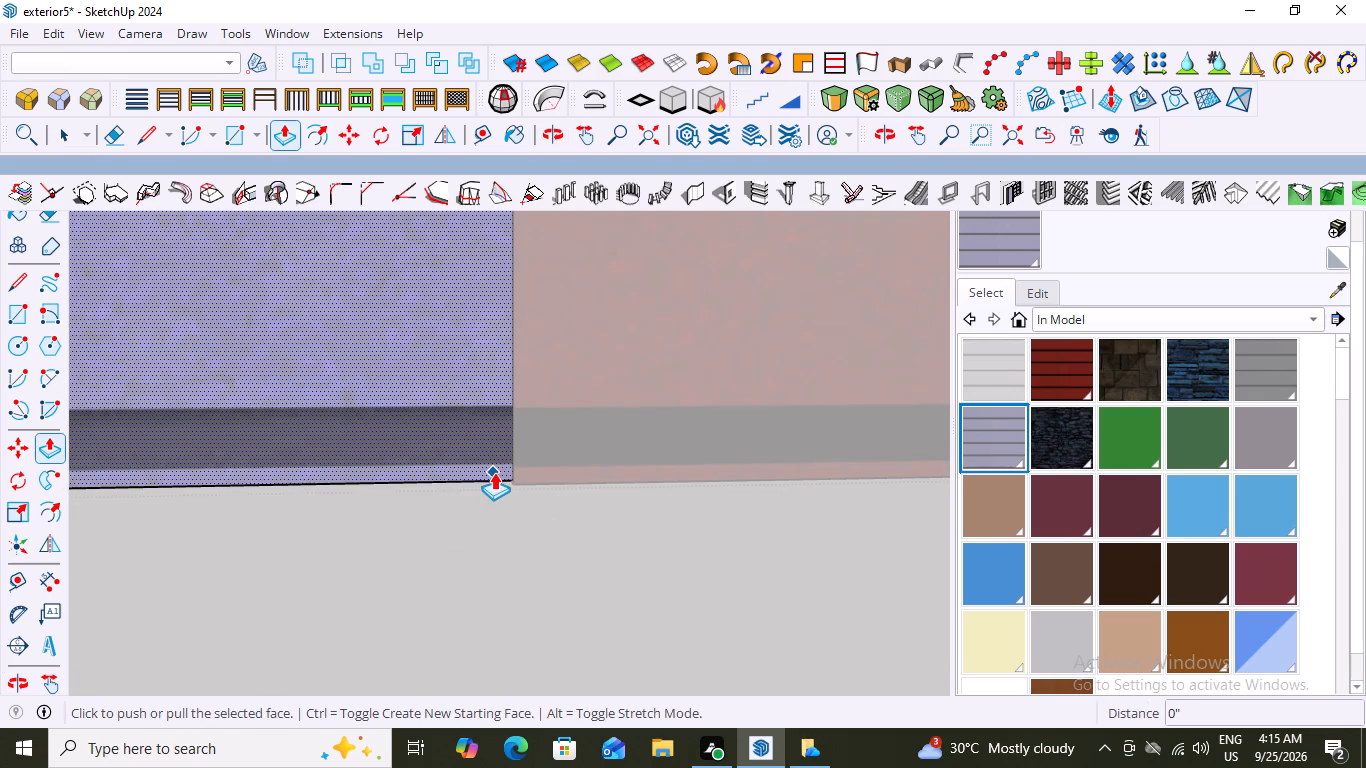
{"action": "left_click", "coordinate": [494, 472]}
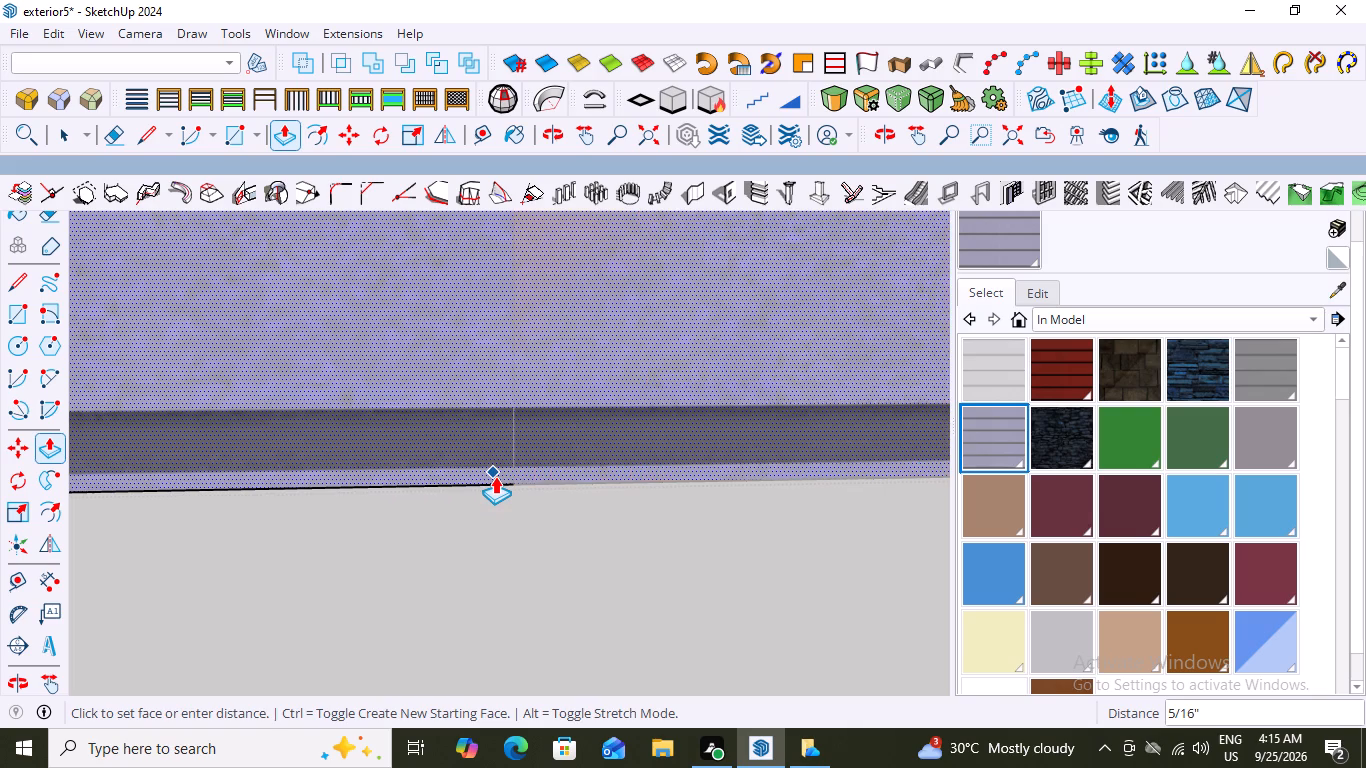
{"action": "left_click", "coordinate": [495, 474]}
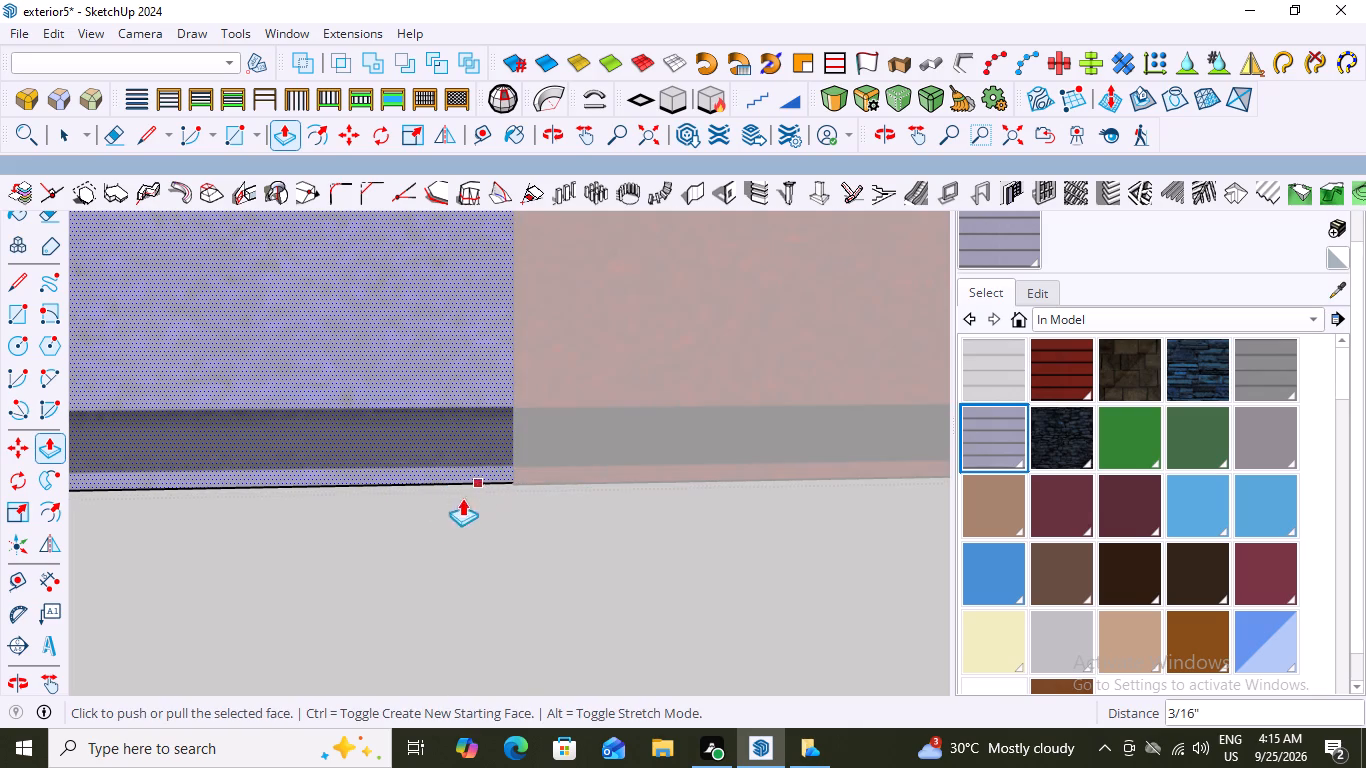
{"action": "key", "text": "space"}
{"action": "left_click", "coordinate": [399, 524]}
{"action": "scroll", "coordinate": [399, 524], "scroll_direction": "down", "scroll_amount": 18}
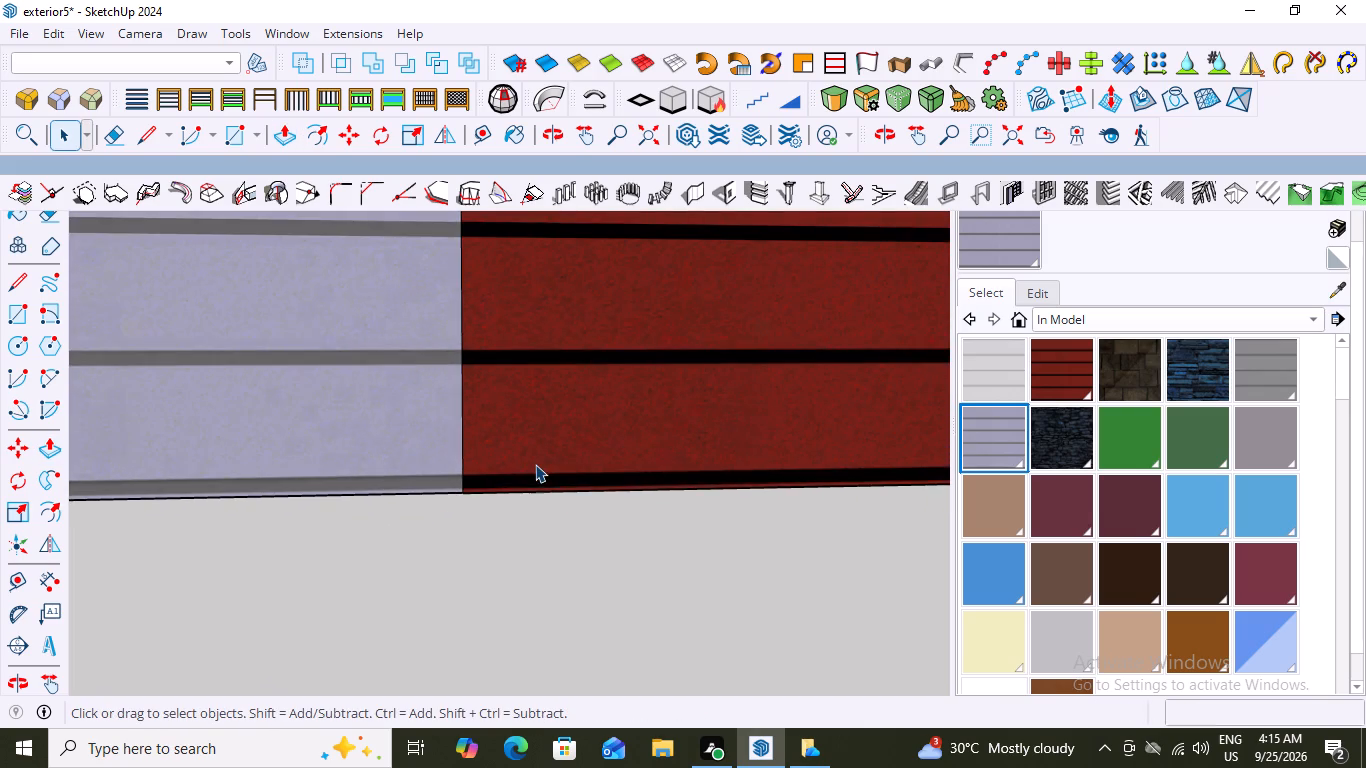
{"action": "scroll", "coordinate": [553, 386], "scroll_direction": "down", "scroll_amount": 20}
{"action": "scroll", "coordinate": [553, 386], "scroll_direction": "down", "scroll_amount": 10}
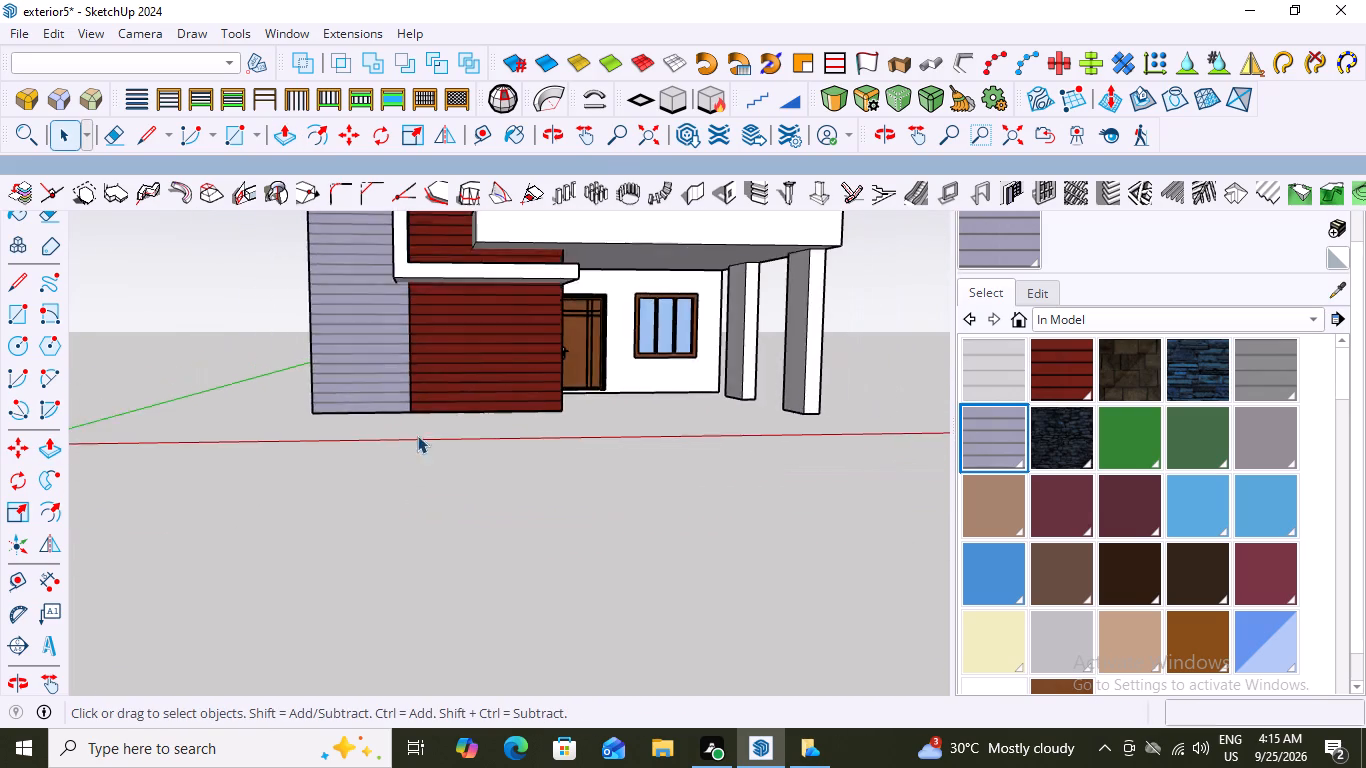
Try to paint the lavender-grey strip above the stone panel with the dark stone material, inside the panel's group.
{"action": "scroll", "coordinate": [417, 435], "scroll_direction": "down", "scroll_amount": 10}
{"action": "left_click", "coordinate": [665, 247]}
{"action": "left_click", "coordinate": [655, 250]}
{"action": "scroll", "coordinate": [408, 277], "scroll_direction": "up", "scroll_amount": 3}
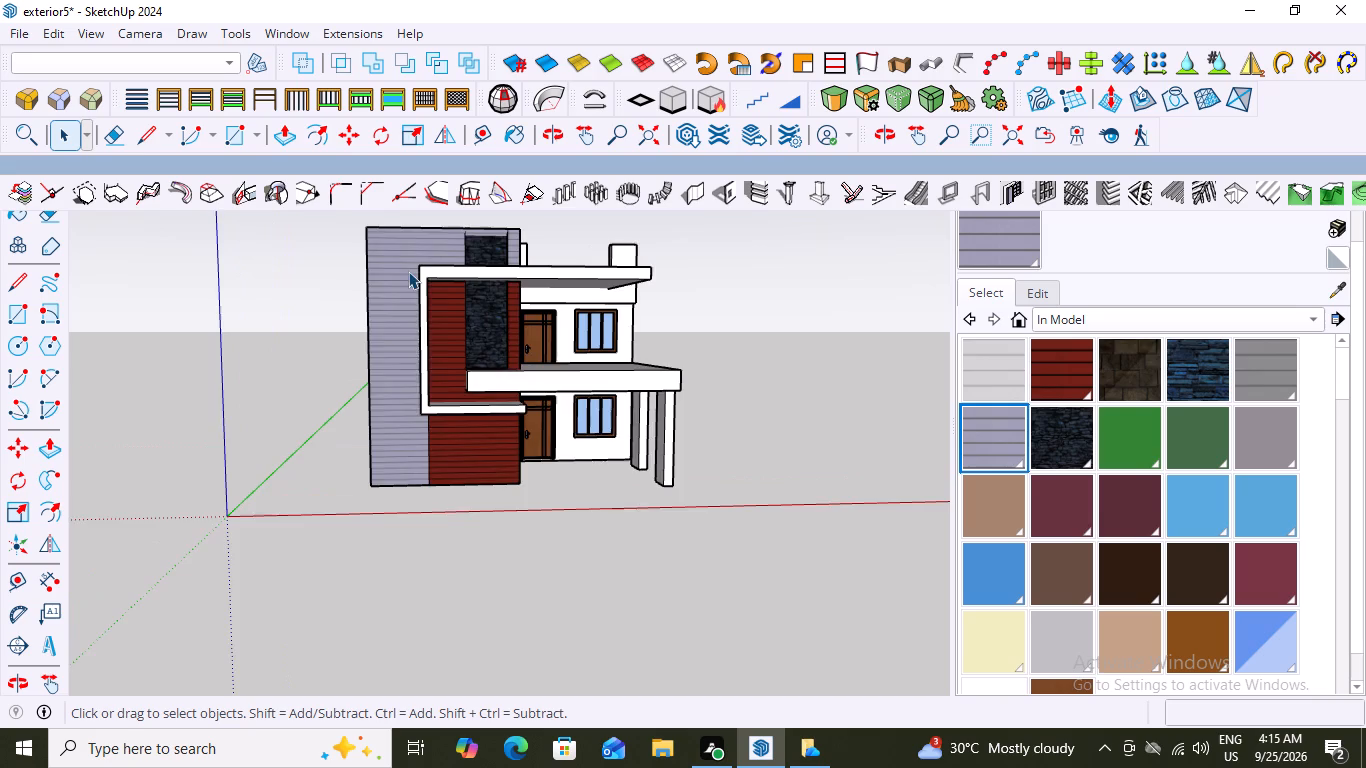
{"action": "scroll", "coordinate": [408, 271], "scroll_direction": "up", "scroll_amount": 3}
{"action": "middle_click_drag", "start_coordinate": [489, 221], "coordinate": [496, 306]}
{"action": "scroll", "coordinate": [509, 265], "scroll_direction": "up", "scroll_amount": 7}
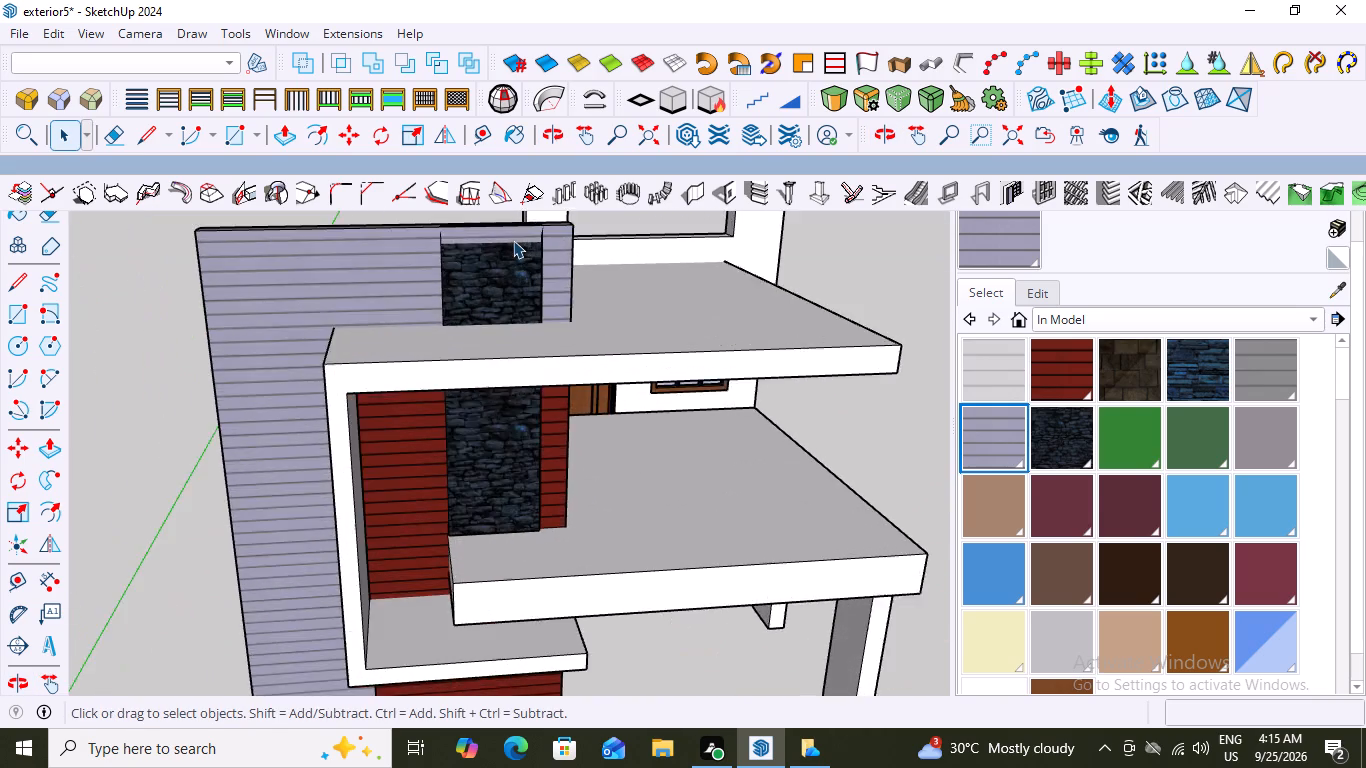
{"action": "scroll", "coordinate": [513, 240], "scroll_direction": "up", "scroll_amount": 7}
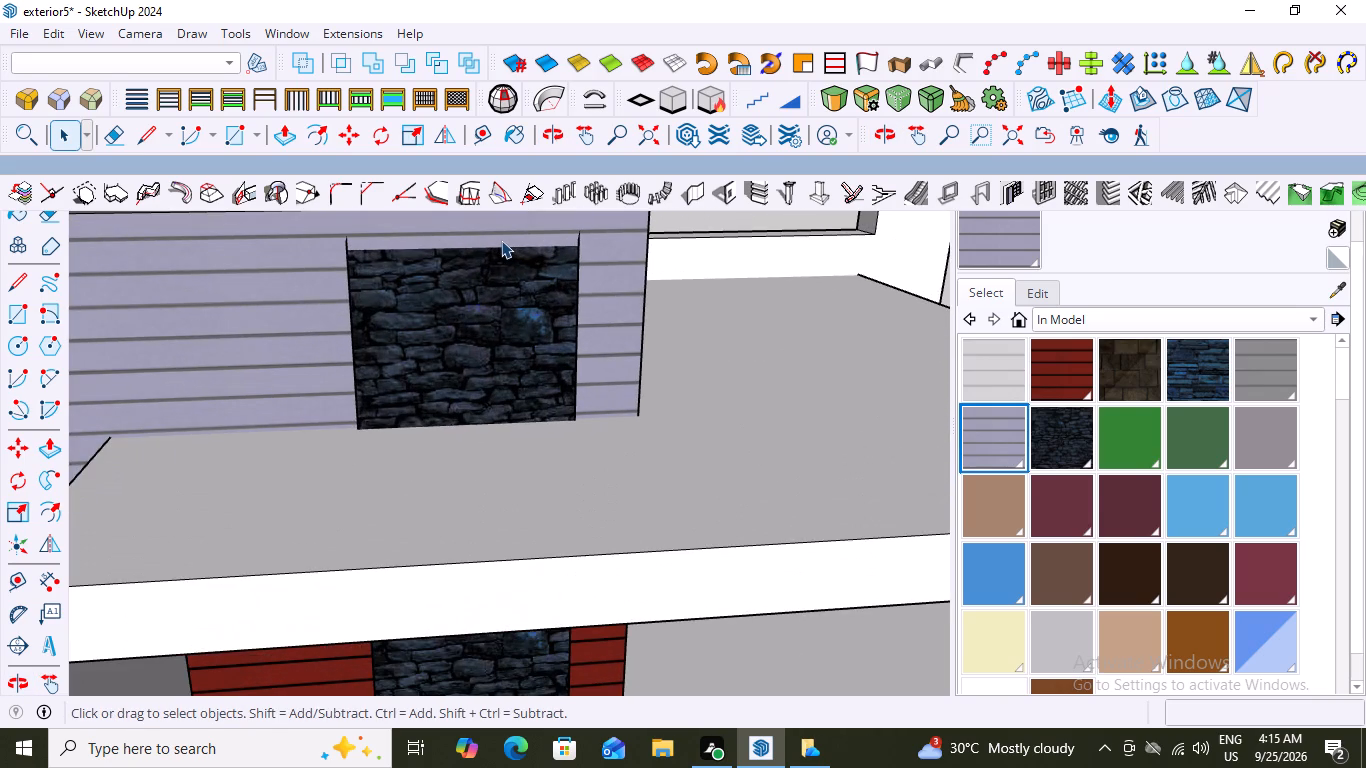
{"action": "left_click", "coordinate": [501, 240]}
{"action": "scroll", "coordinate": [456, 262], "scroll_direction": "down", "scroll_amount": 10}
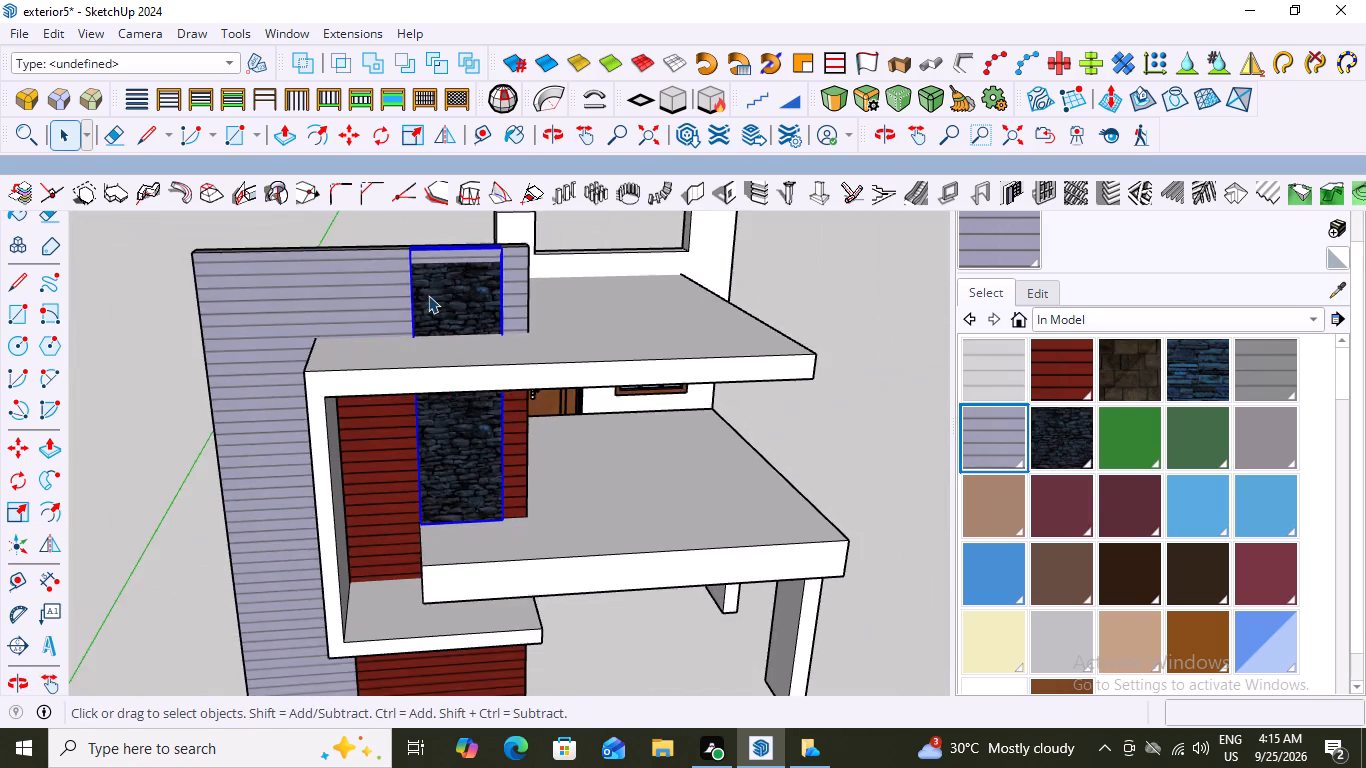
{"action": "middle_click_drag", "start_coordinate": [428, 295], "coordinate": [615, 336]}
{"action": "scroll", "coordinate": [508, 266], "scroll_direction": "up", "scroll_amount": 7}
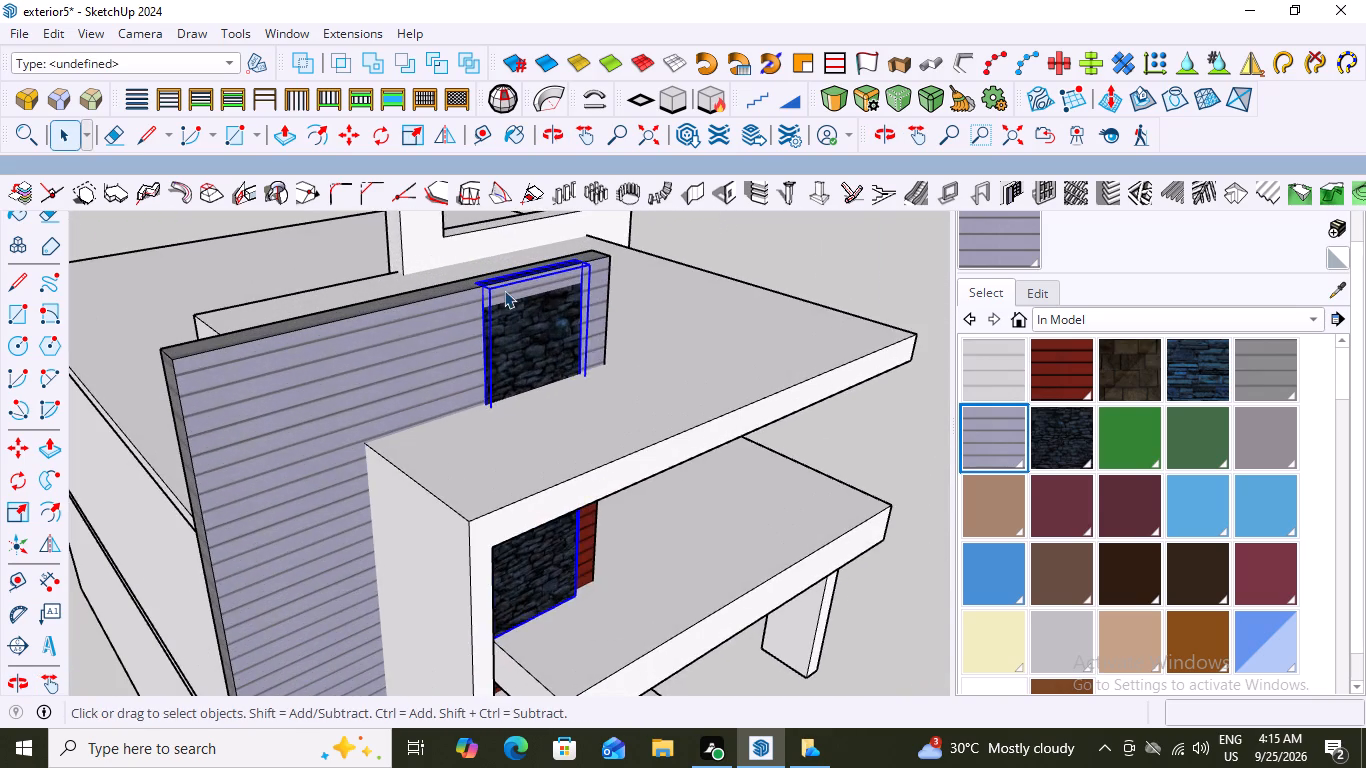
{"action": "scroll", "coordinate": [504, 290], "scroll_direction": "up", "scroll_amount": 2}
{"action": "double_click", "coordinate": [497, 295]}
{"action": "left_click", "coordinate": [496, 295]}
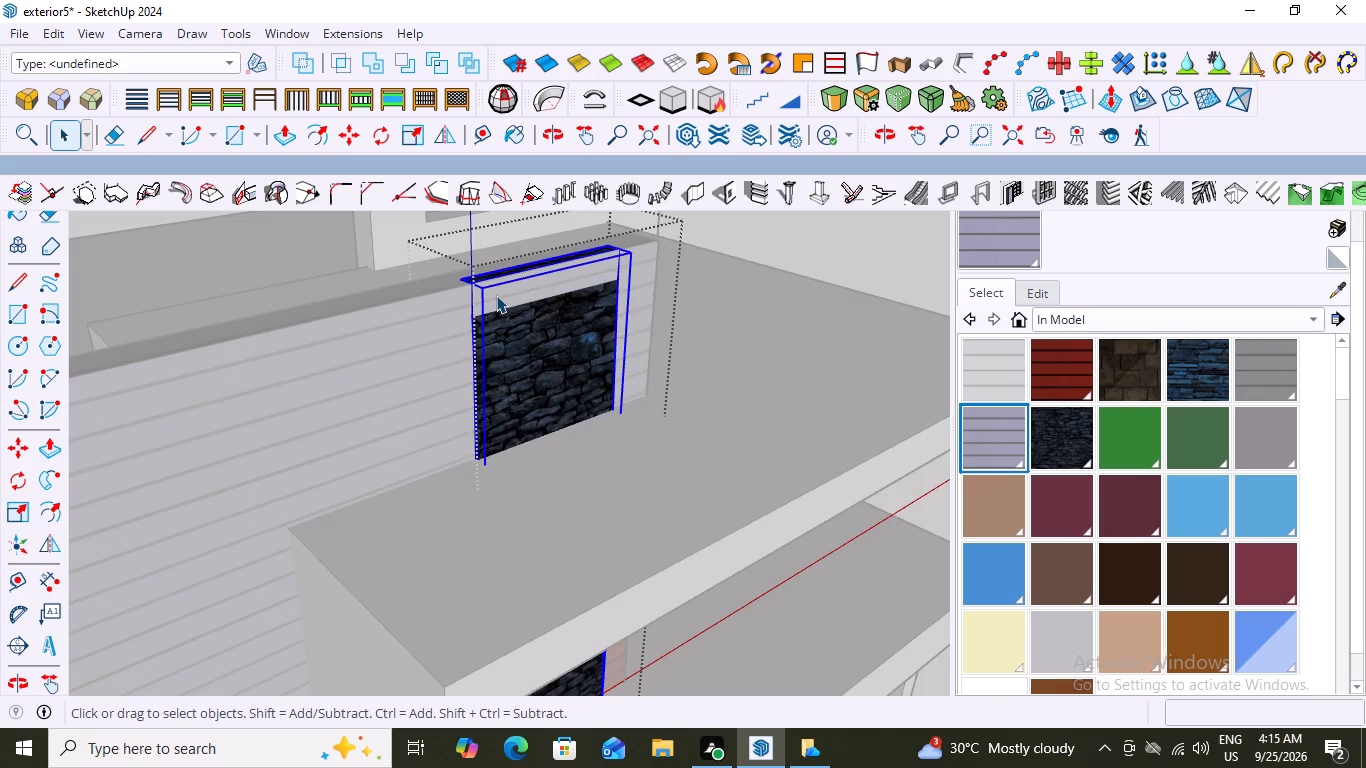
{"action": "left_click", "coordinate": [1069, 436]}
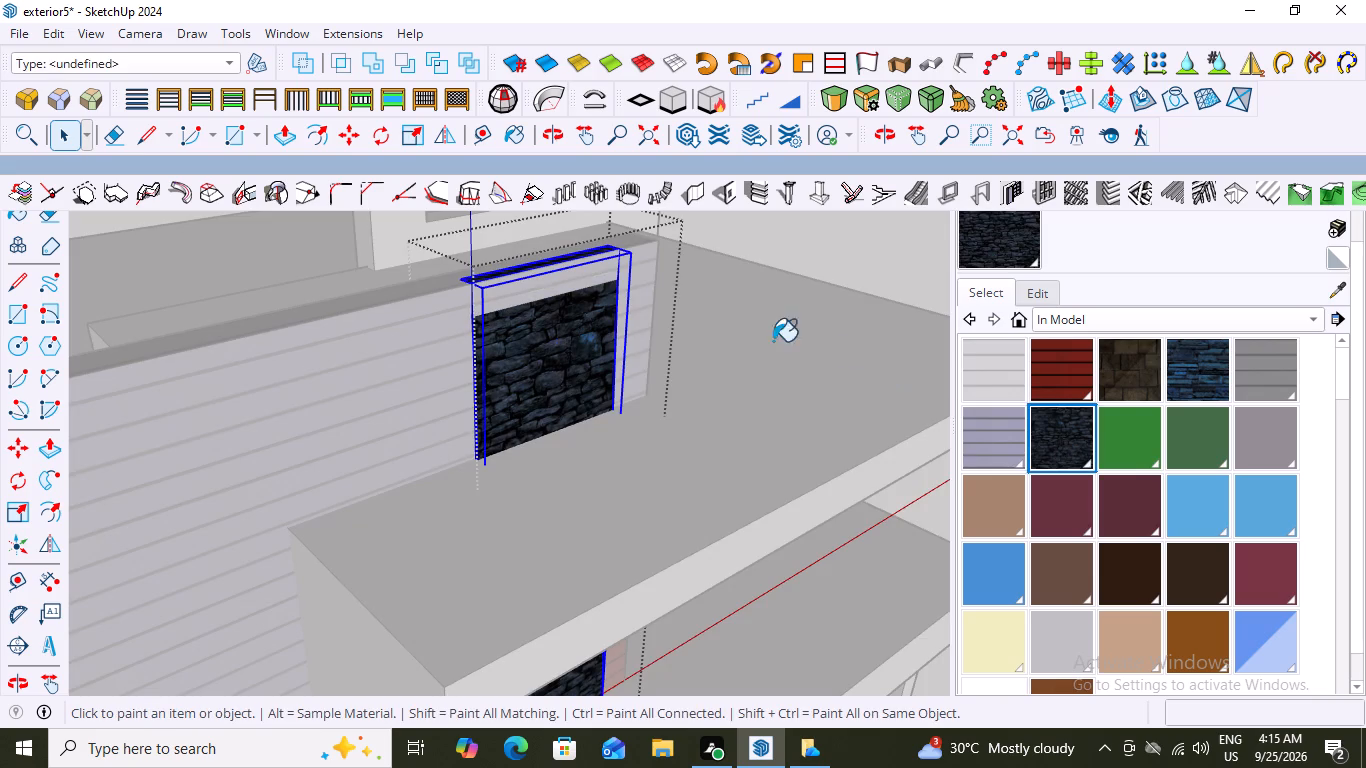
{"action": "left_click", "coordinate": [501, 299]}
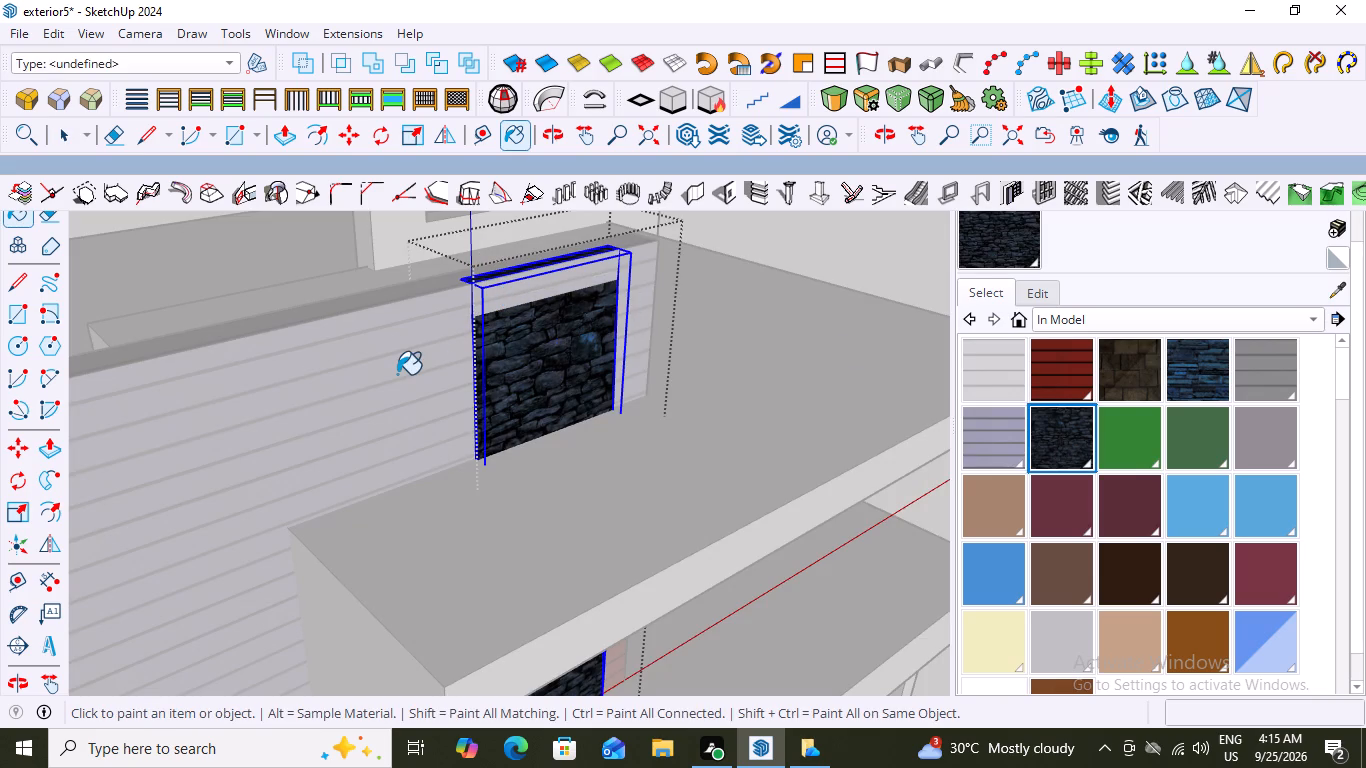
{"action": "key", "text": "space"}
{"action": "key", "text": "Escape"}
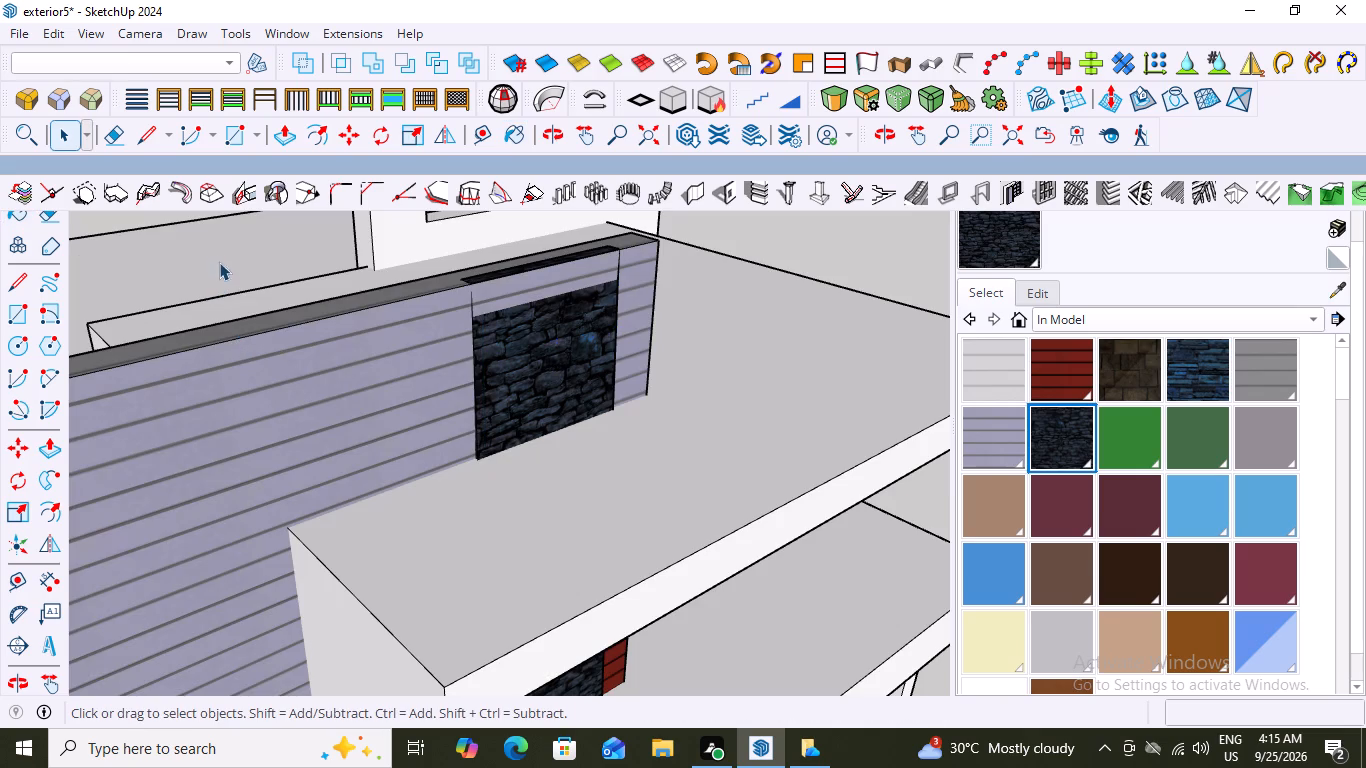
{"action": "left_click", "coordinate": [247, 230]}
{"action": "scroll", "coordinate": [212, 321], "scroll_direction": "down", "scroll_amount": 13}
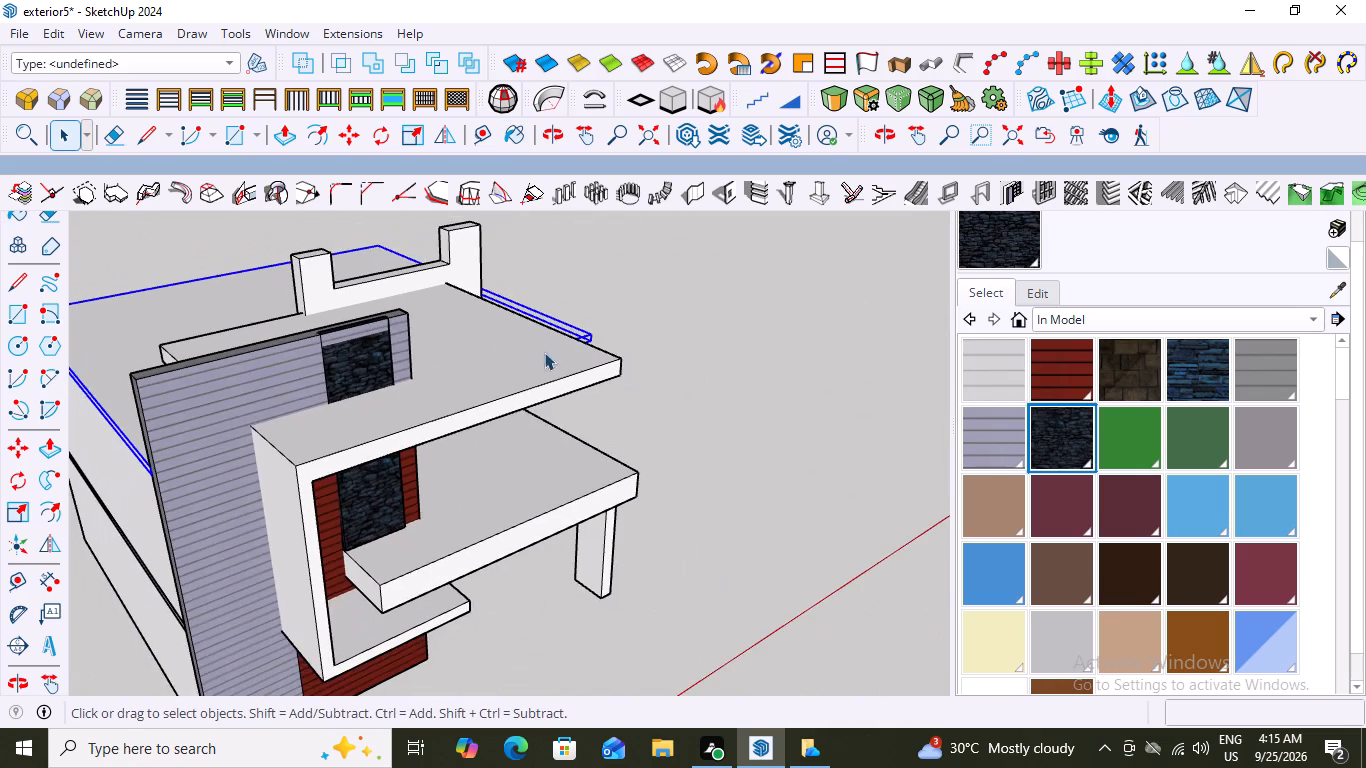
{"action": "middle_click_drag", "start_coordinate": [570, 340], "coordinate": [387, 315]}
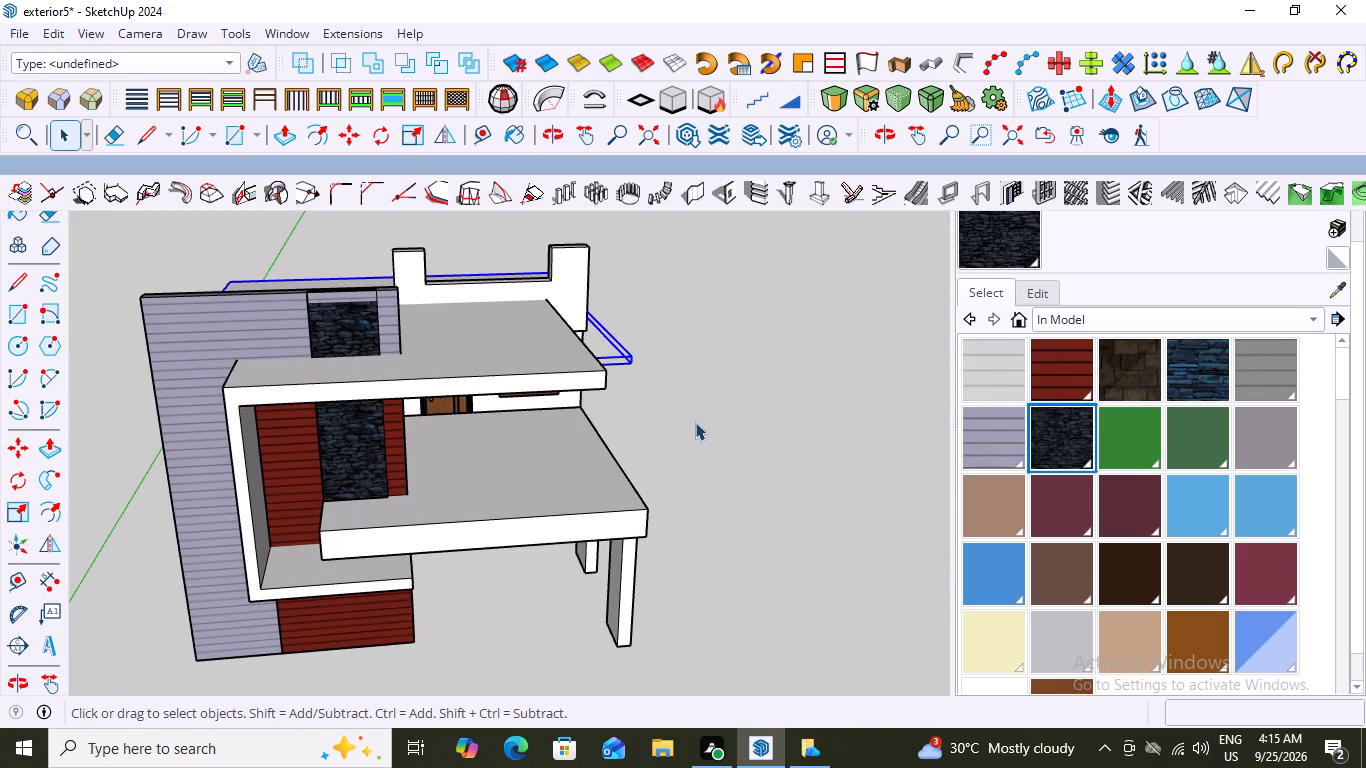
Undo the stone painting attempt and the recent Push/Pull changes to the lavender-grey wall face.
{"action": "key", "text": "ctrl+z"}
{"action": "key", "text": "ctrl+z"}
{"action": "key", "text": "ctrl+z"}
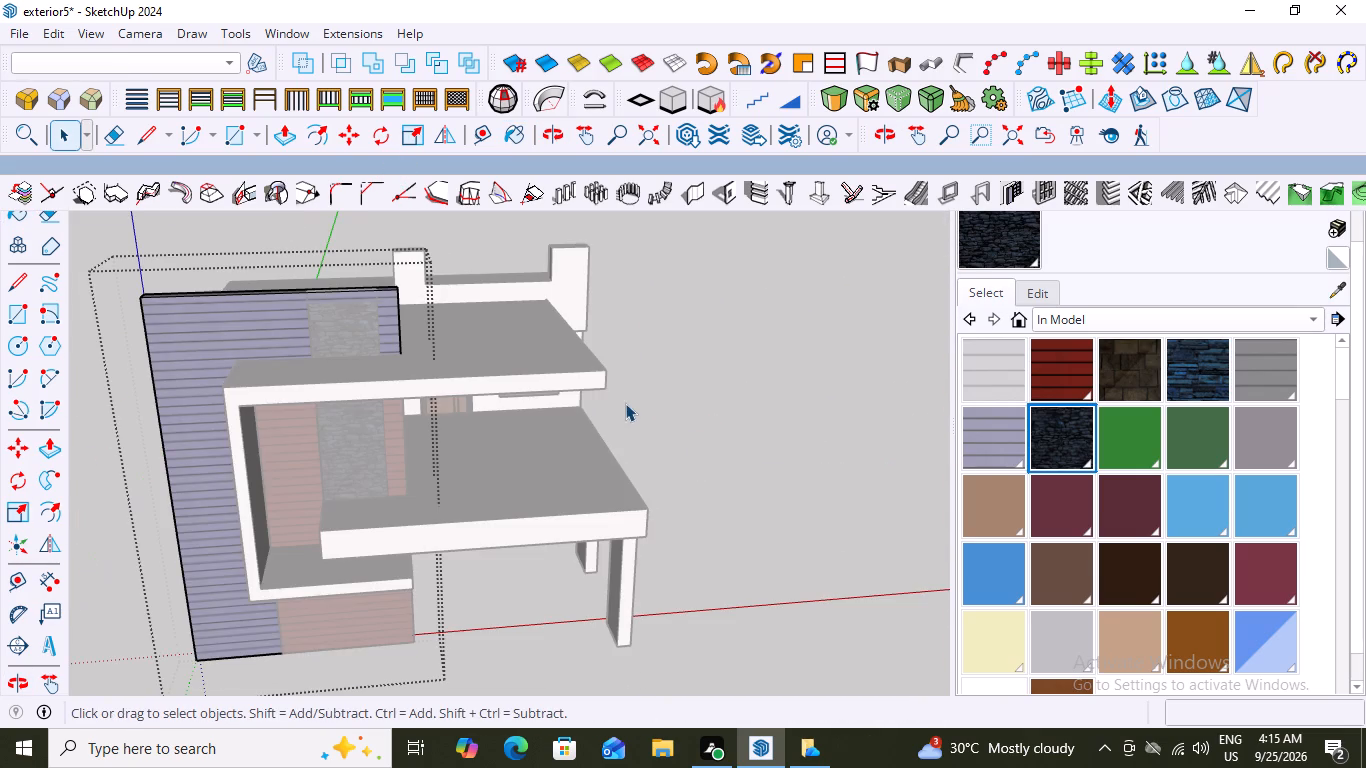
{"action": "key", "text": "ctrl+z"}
Leave the lavender-grey cladding group and examine the top edge of the dark stone panel from the front and from above.
{"action": "scroll", "coordinate": [274, 314], "scroll_direction": "up", "scroll_amount": 2}
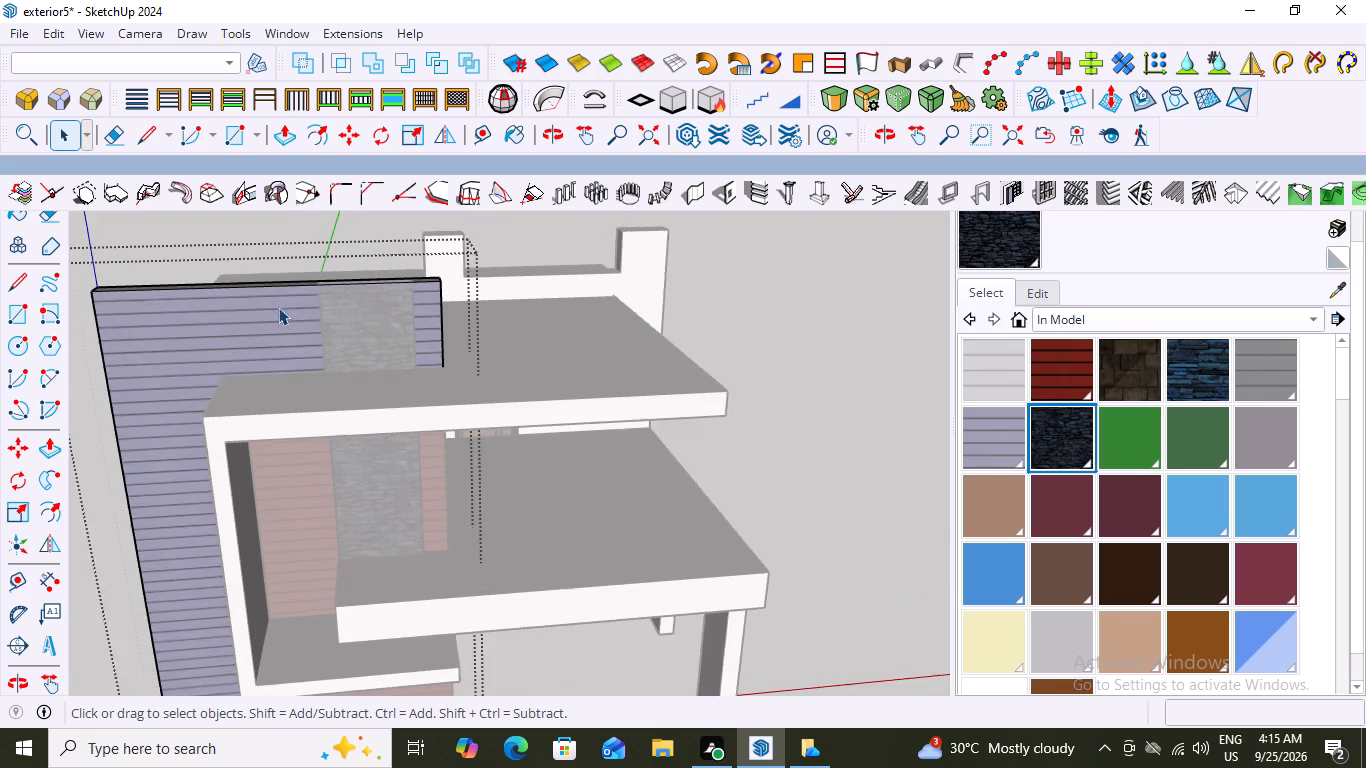
{"action": "scroll", "coordinate": [278, 307], "scroll_direction": "up", "scroll_amount": 7}
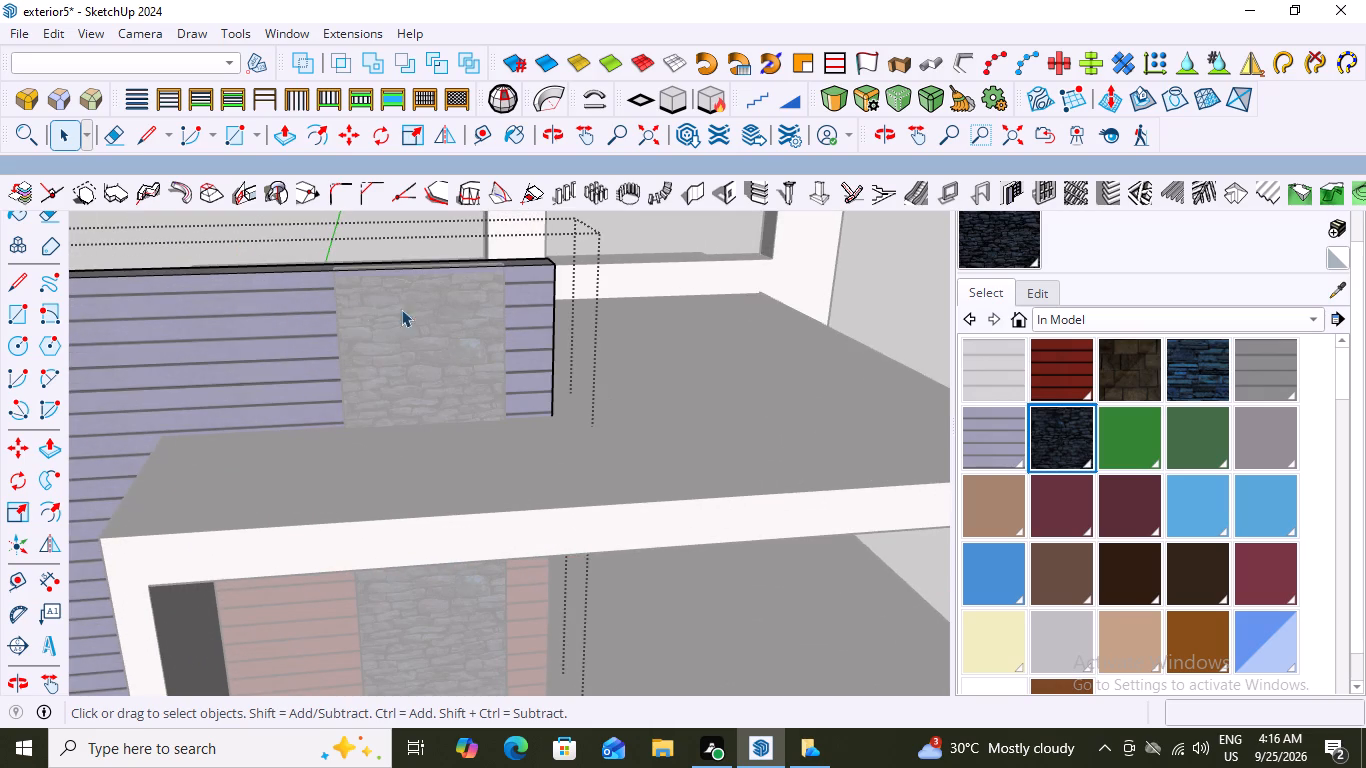
{"action": "left_click_drag", "start_coordinate": [859, 287], "coordinate": [868, 285]}
{"action": "scroll", "coordinate": [832, 312], "scroll_direction": "down", "scroll_amount": 5}
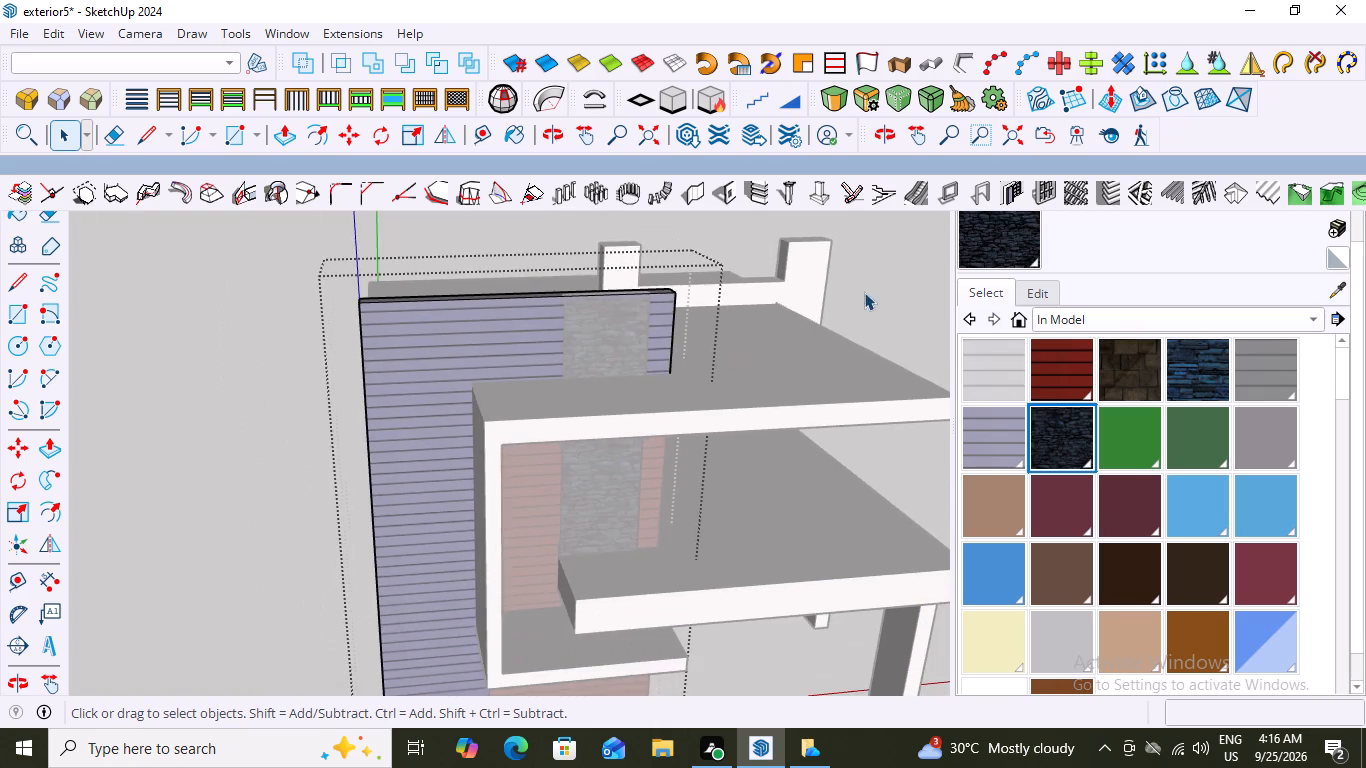
{"action": "double_click", "coordinate": [881, 281]}
{"action": "scroll", "coordinate": [612, 308], "scroll_direction": "up", "scroll_amount": 10}
{"action": "middle_click_drag", "start_coordinate": [640, 282], "coordinate": [479, 235]}
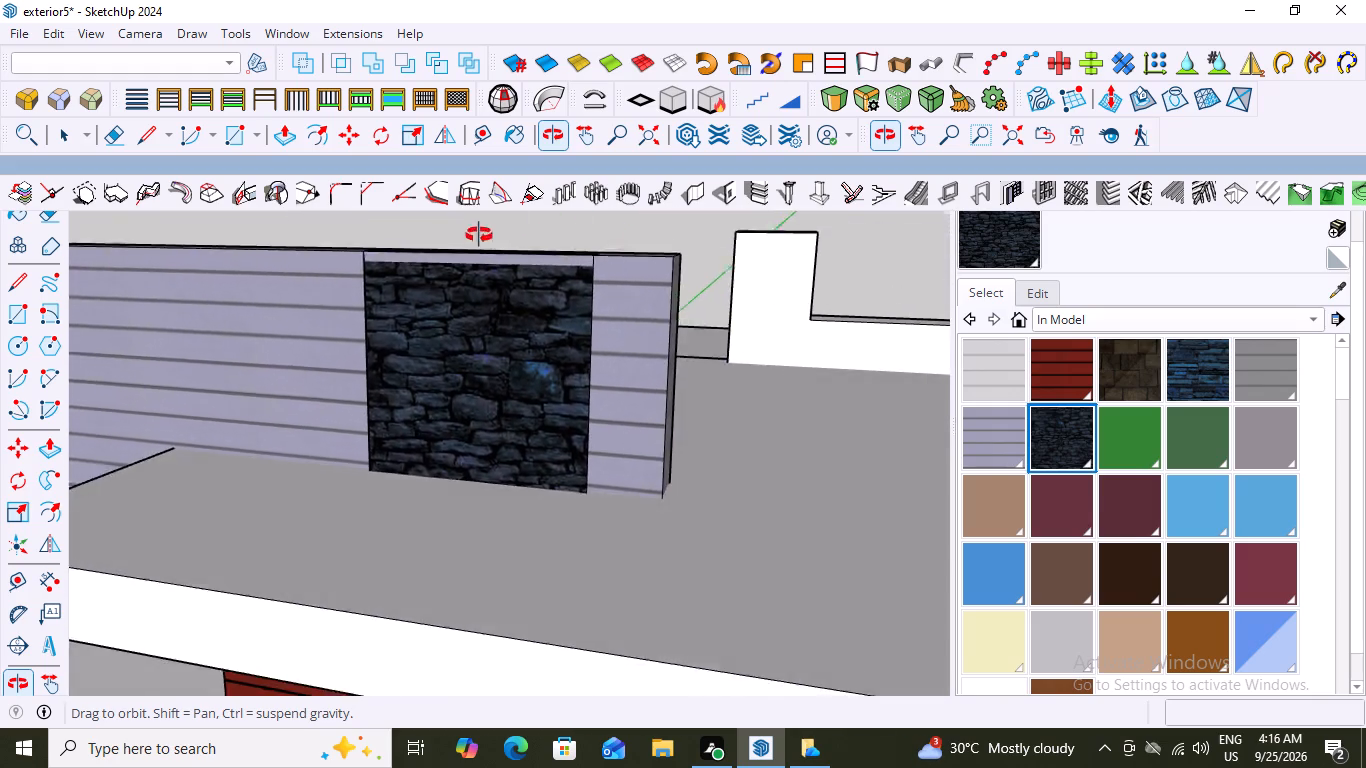
{"action": "middle_click_drag", "start_coordinate": [479, 235], "coordinate": [623, 235]}
{"action": "scroll", "coordinate": [556, 263], "scroll_direction": "up", "scroll_amount": 4}
{"action": "middle_click_drag", "start_coordinate": [524, 270], "coordinate": [763, 359]}
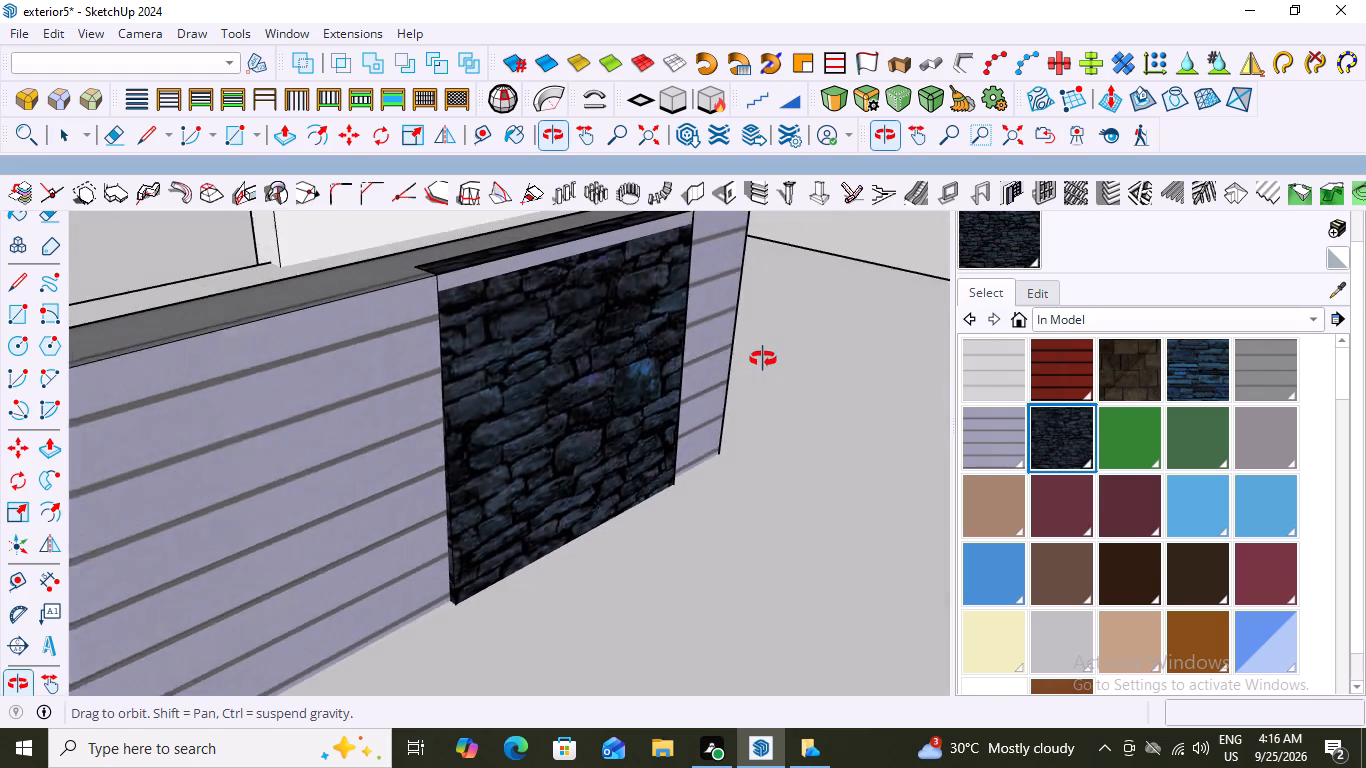
{"action": "middle_click_drag", "start_coordinate": [763, 359], "coordinate": [578, 393]}
{"action": "scroll", "coordinate": [575, 392], "scroll_direction": "down", "scroll_amount": 2}
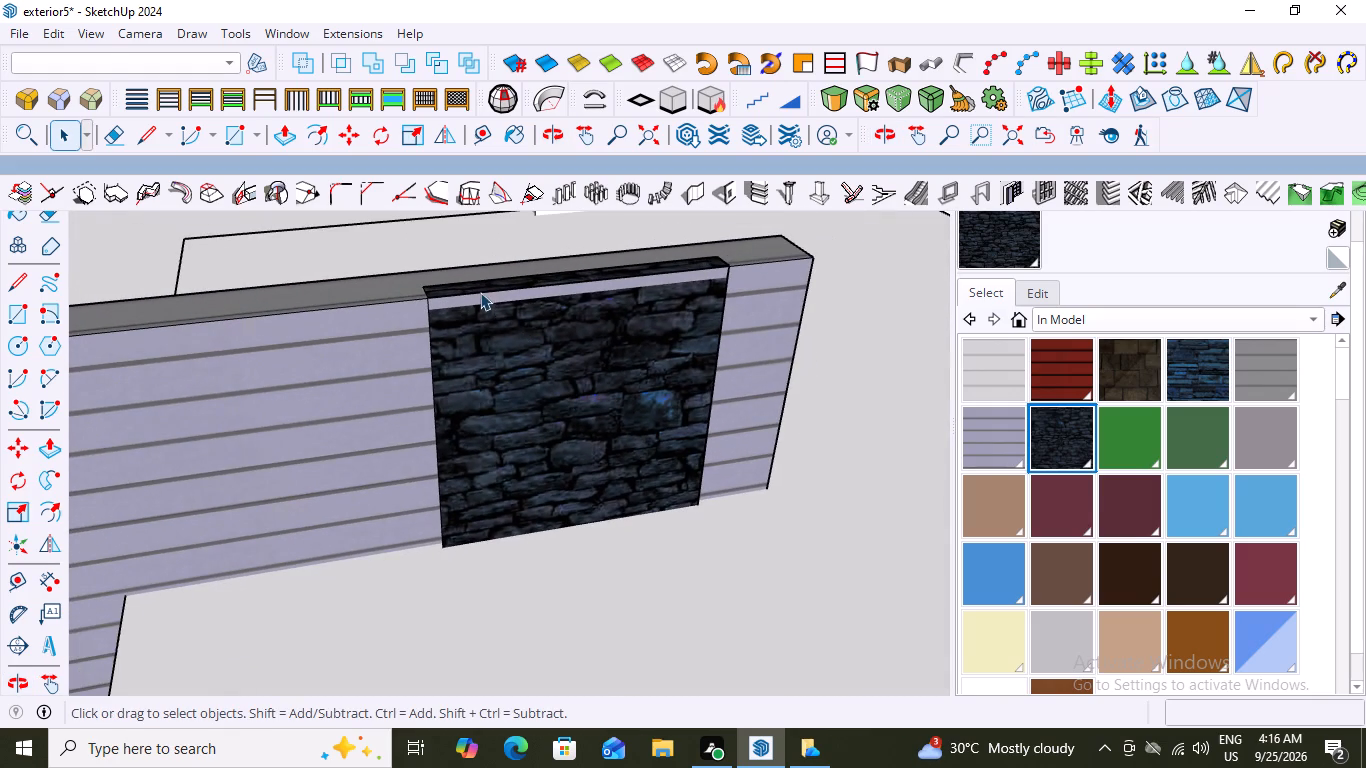
Inspect the strip above the dark stone panel inside the panel's group, undo the last change and leave the group.
{"action": "left_click", "coordinate": [483, 296]}
{"action": "double_click", "coordinate": [485, 296]}
{"action": "scroll", "coordinate": [496, 303], "scroll_direction": "up", "scroll_amount": 4}
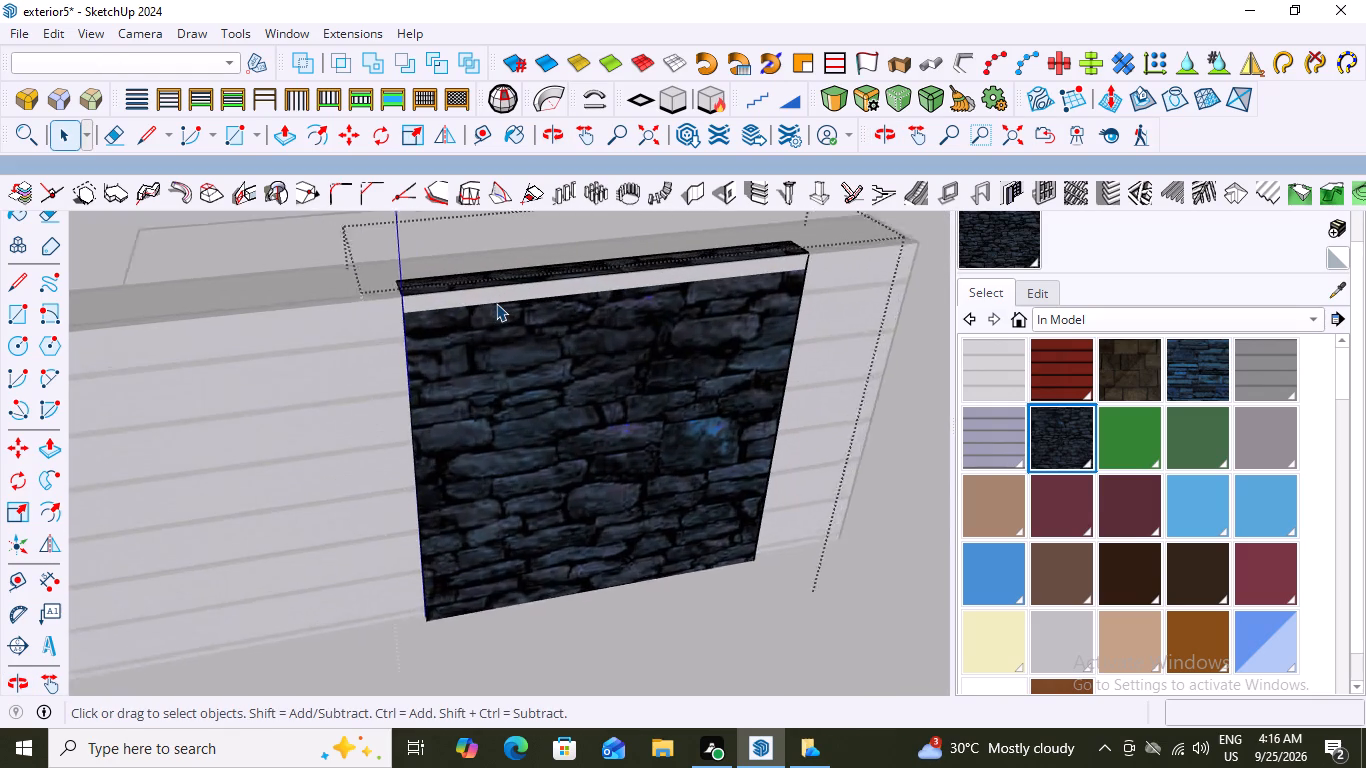
{"action": "scroll", "coordinate": [496, 303], "scroll_direction": "up", "scroll_amount": 2}
{"action": "left_click", "coordinate": [486, 291]}
{"action": "double_click", "coordinate": [486, 291]}
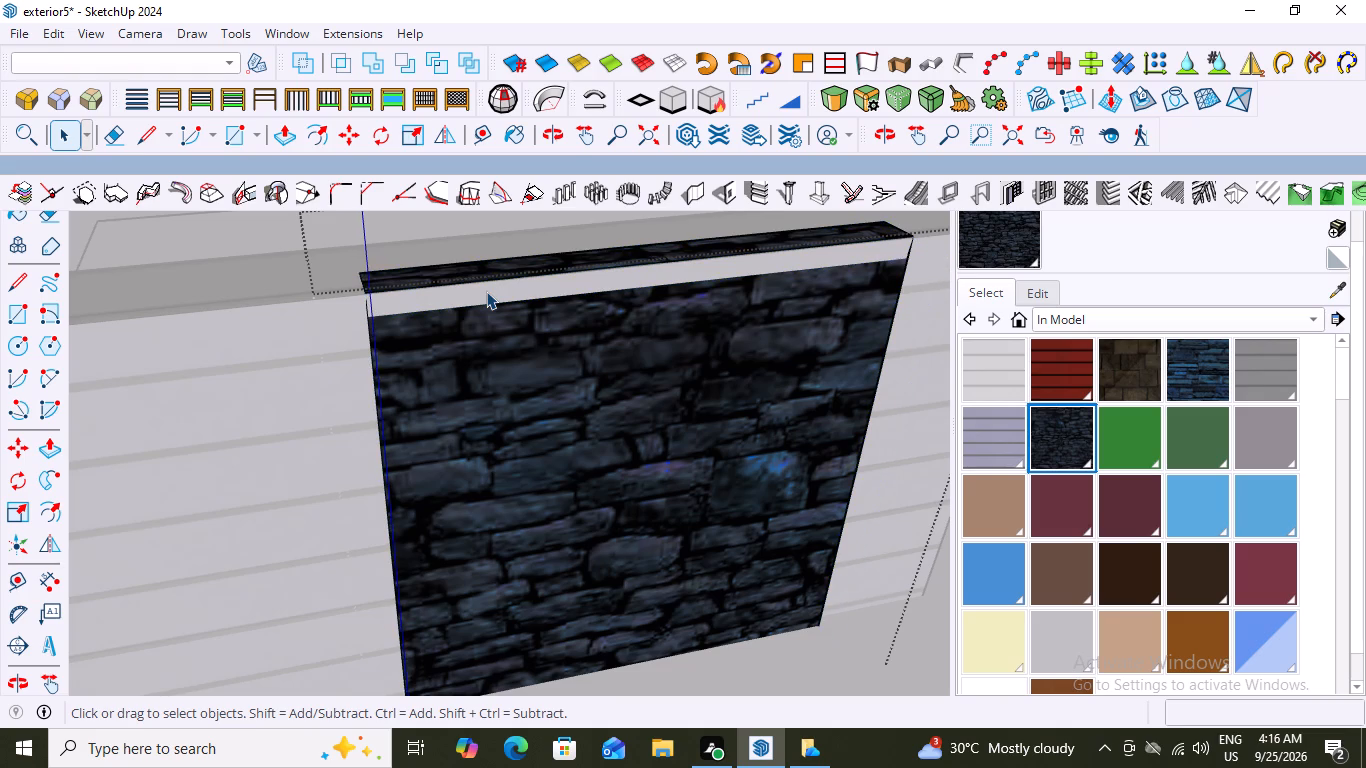
{"action": "scroll", "coordinate": [486, 291], "scroll_direction": "down", "scroll_amount": 13}
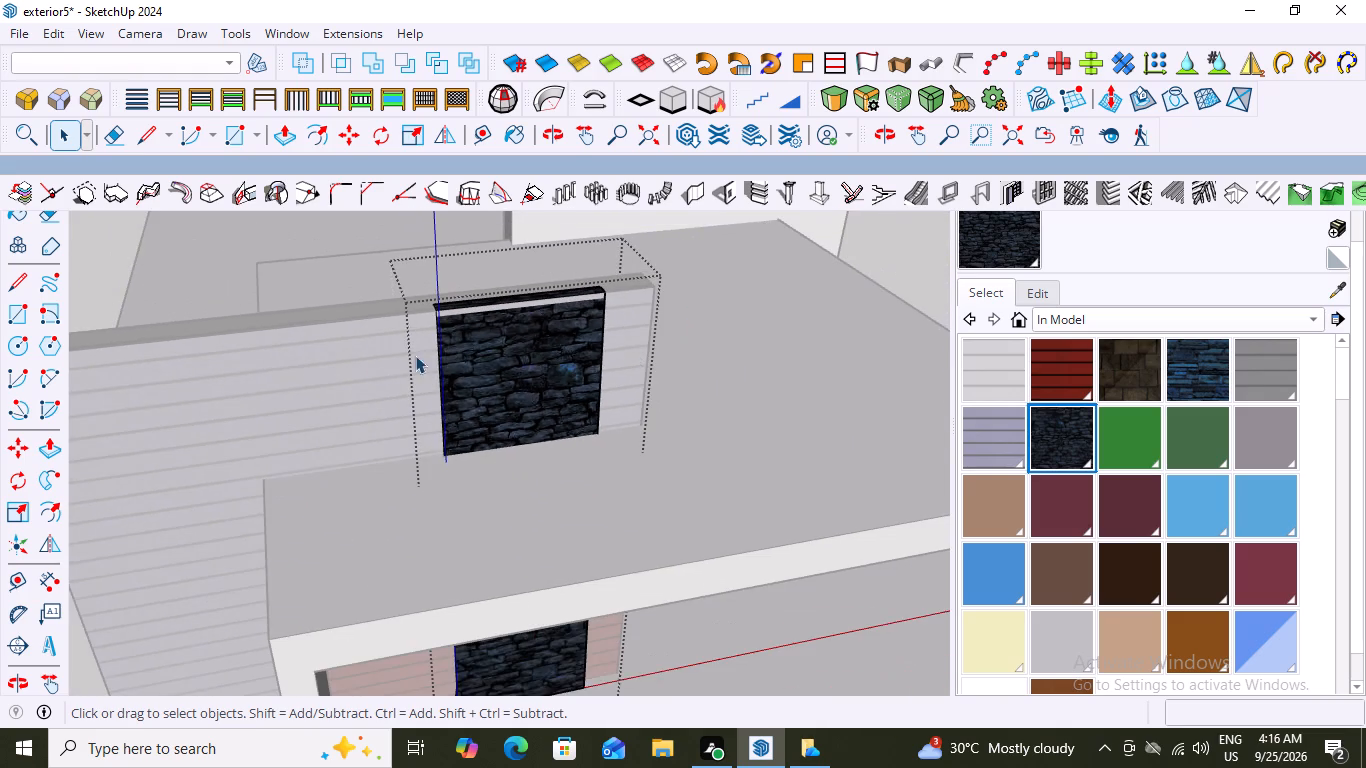
{"action": "scroll", "coordinate": [380, 360], "scroll_direction": "down", "scroll_amount": 14}
{"action": "left_click", "coordinate": [707, 285]}
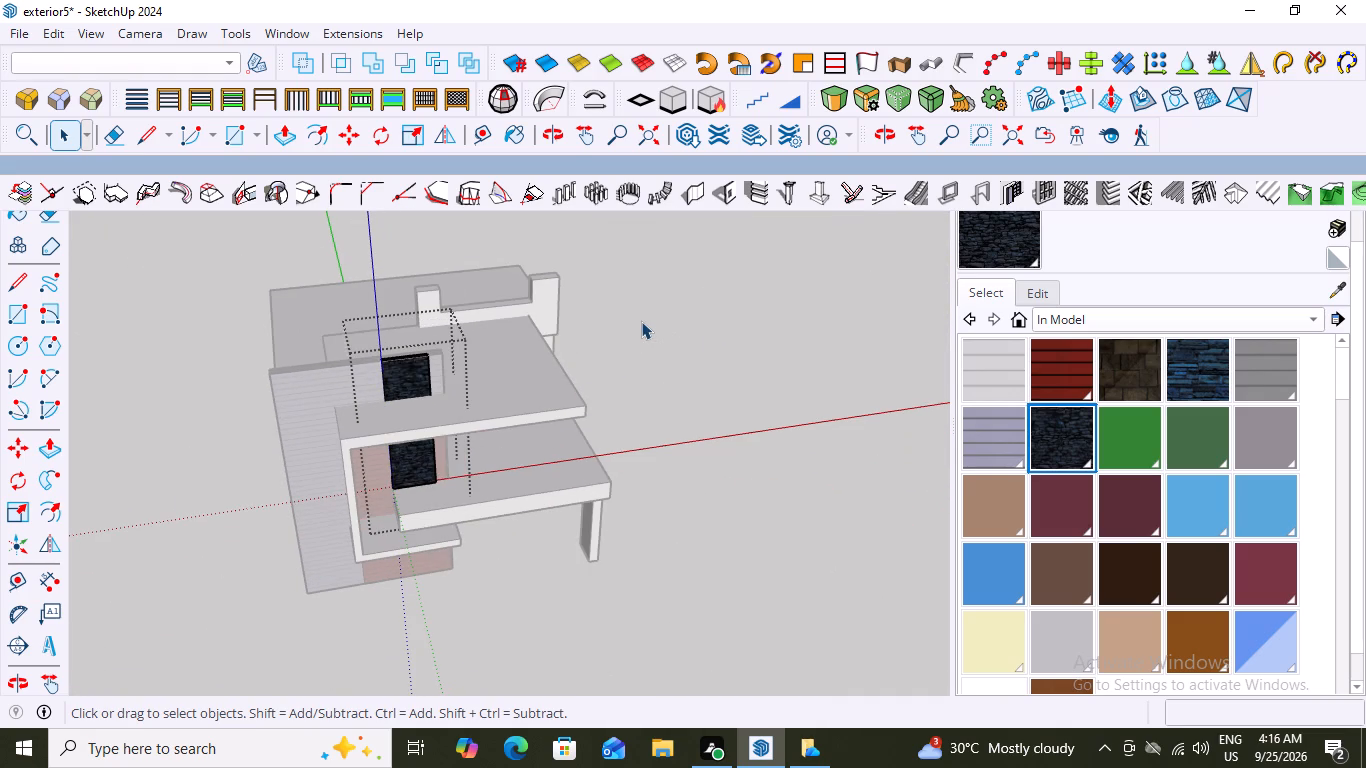
{"action": "key", "text": "ctrl+z"}
{"action": "scroll", "coordinate": [480, 350], "scroll_direction": "up", "scroll_amount": 5}
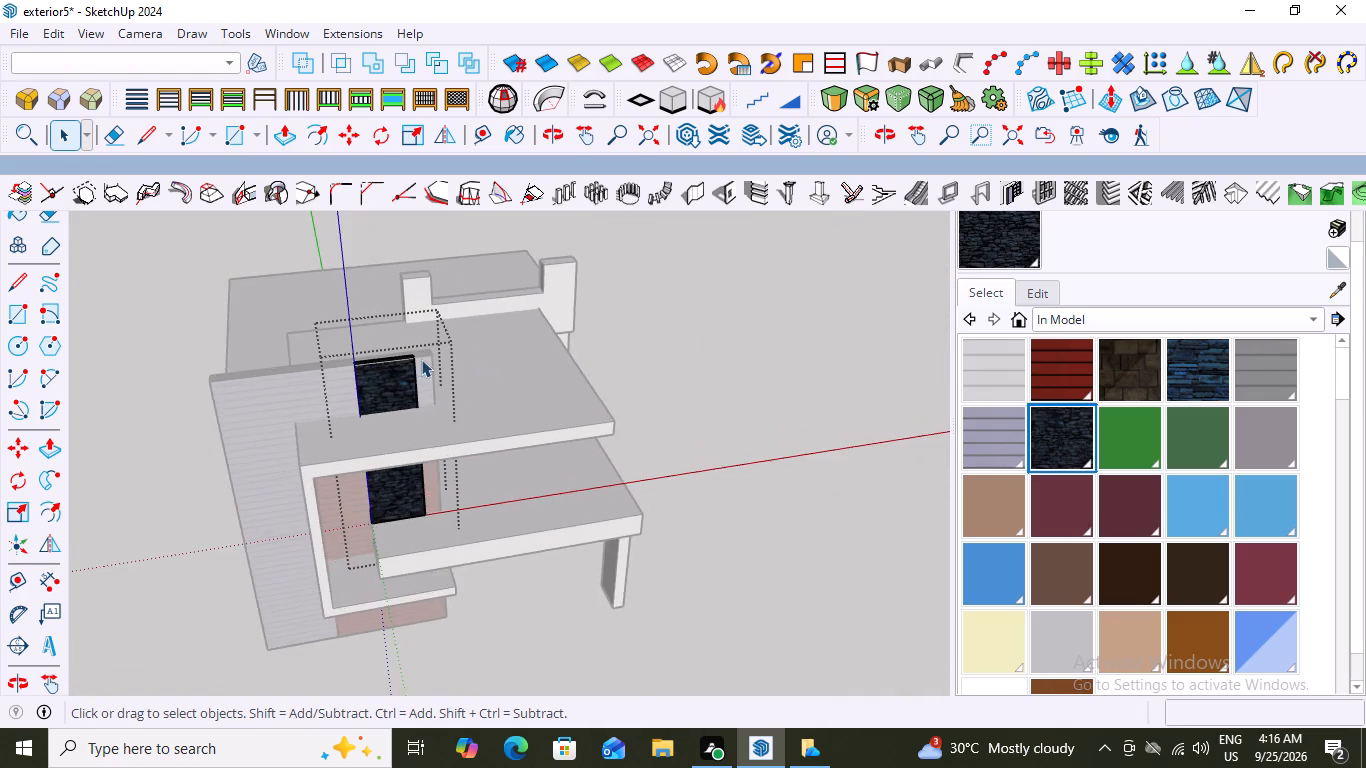
{"action": "scroll", "coordinate": [421, 359], "scroll_direction": "up", "scroll_amount": 8}
{"action": "double_click", "coordinate": [862, 296]}
{"action": "scroll", "coordinate": [792, 332], "scroll_direction": "down", "scroll_amount": 3}
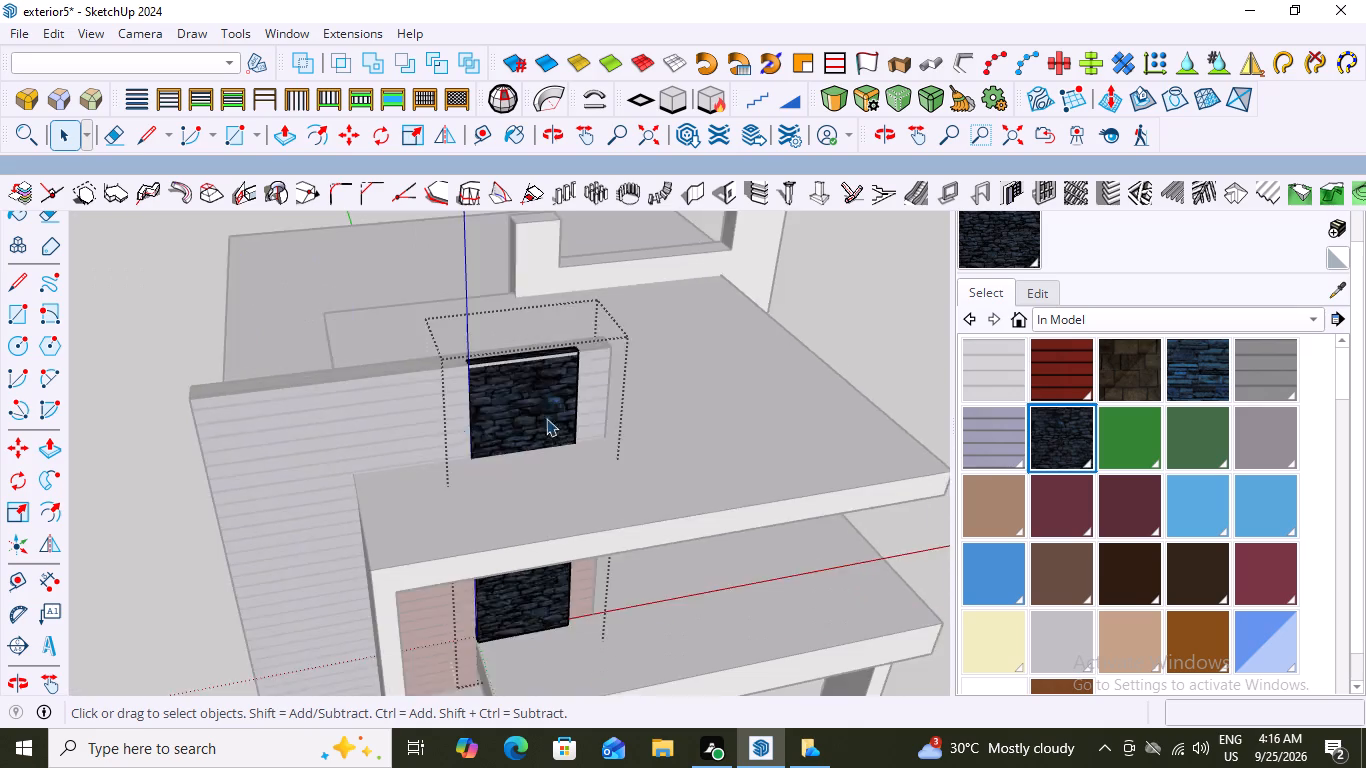
{"action": "scroll", "coordinate": [546, 418], "scroll_direction": "down", "scroll_amount": 6}
{"action": "double_click", "coordinate": [160, 295]}
Examine the front facade's stone panel against the lavender-grey cladding and red siding from several angles.
{"action": "middle_click_drag", "start_coordinate": [606, 363], "coordinate": [518, 178]}
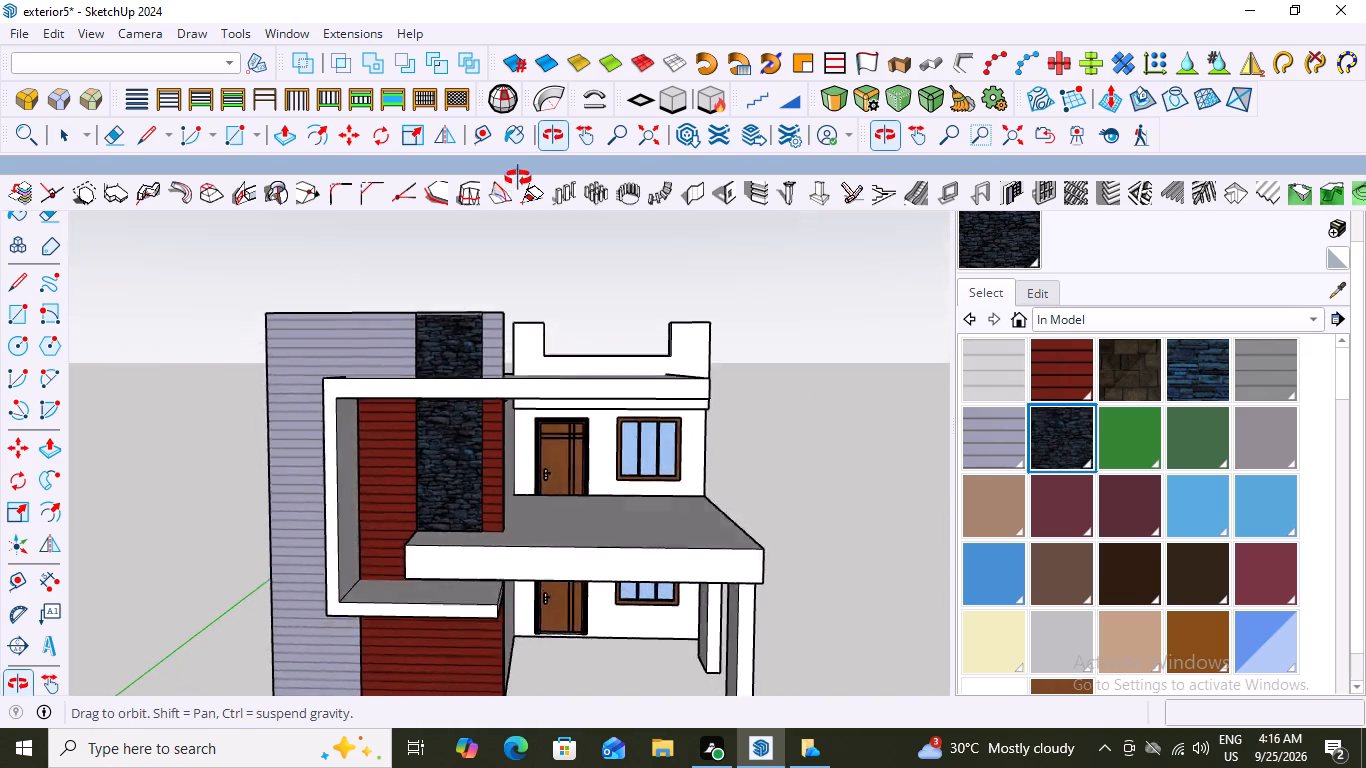
{"action": "middle_click_drag", "start_coordinate": [518, 178], "coordinate": [528, 168]}
{"action": "scroll", "coordinate": [449, 370], "scroll_direction": "up", "scroll_amount": 2}
{"action": "middle_click_drag", "start_coordinate": [439, 334], "coordinate": [391, 332]}
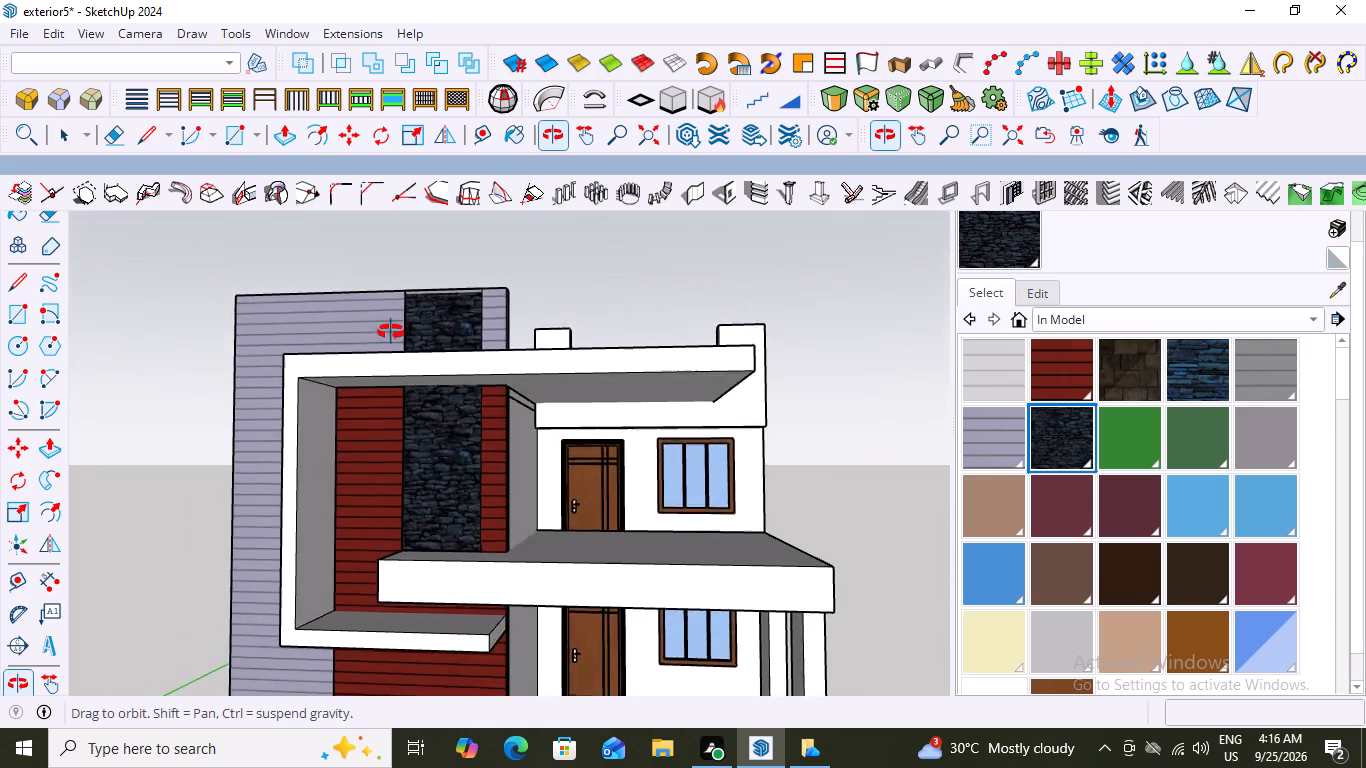
{"action": "middle_click_drag", "start_coordinate": [391, 332], "coordinate": [497, 381]}
{"action": "scroll", "coordinate": [493, 350], "scroll_direction": "up", "scroll_amount": 1}
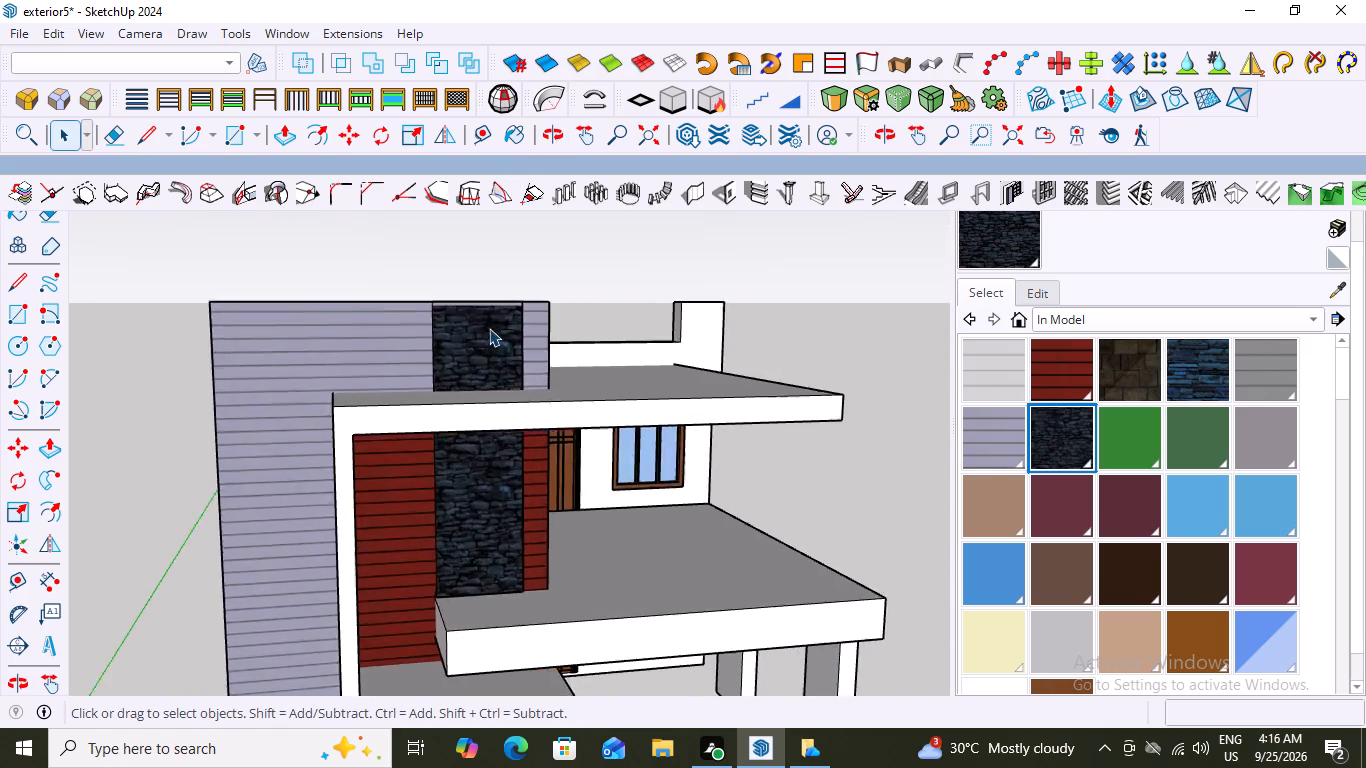
{"action": "scroll", "coordinate": [489, 328], "scroll_direction": "down", "scroll_amount": 5}
{"action": "middle_click_drag", "start_coordinate": [492, 413], "coordinate": [460, 415]}
{"action": "scroll", "coordinate": [460, 415], "scroll_direction": "up", "scroll_amount": 2}
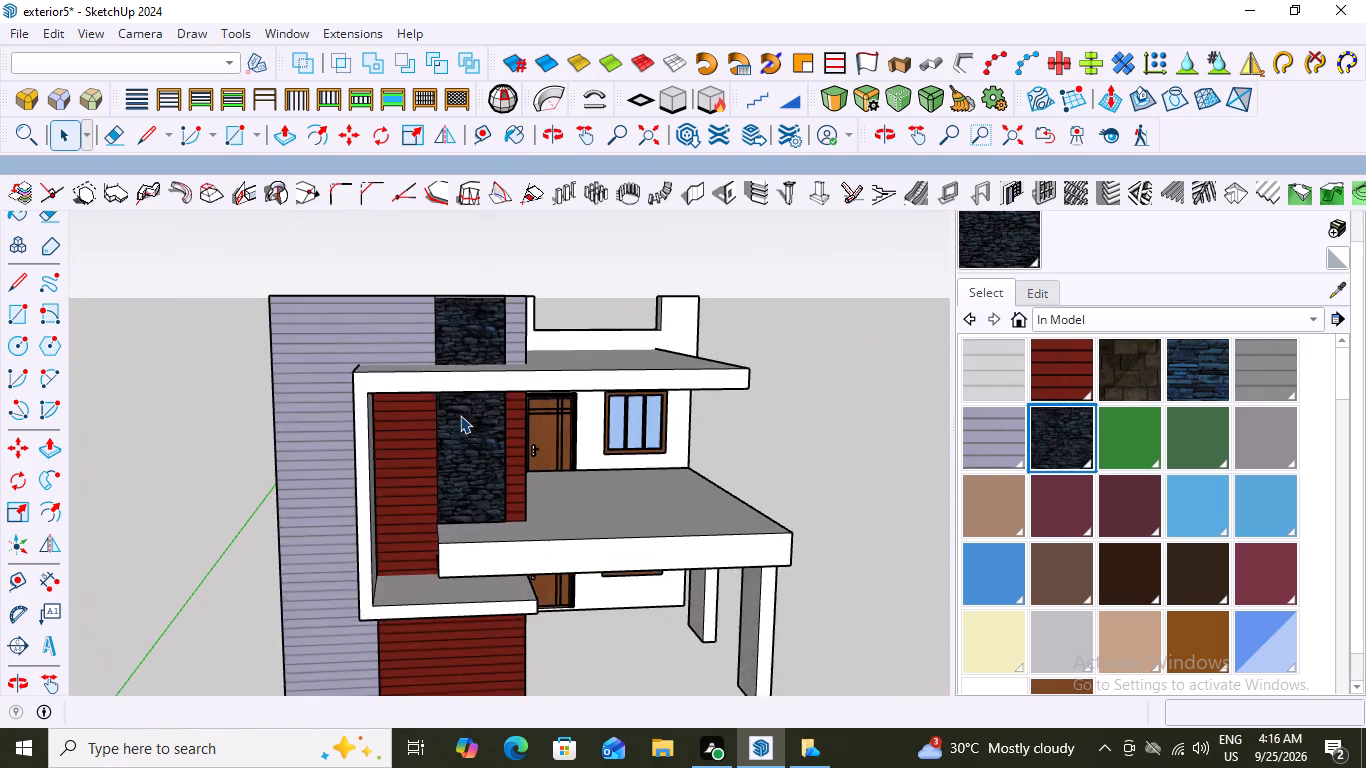
{"action": "scroll", "coordinate": [460, 415], "scroll_direction": "up", "scroll_amount": 1}
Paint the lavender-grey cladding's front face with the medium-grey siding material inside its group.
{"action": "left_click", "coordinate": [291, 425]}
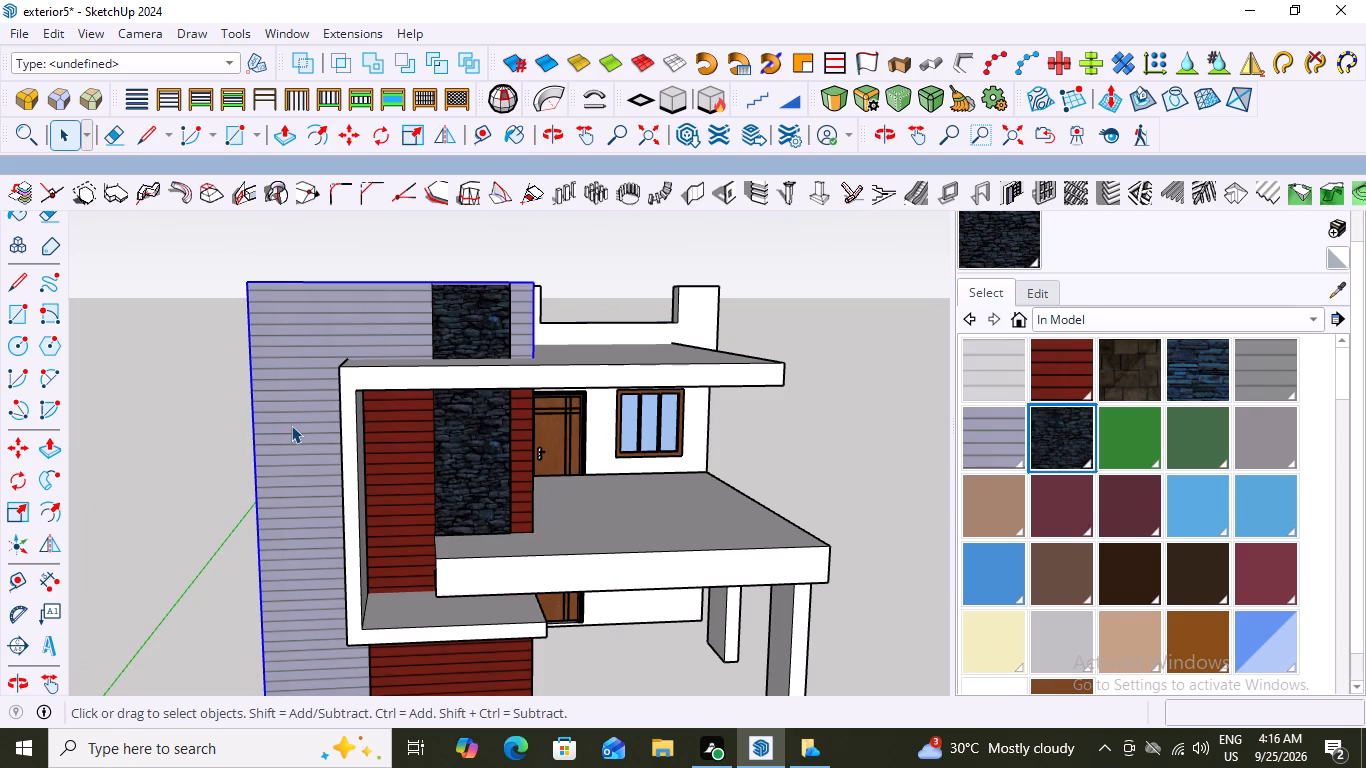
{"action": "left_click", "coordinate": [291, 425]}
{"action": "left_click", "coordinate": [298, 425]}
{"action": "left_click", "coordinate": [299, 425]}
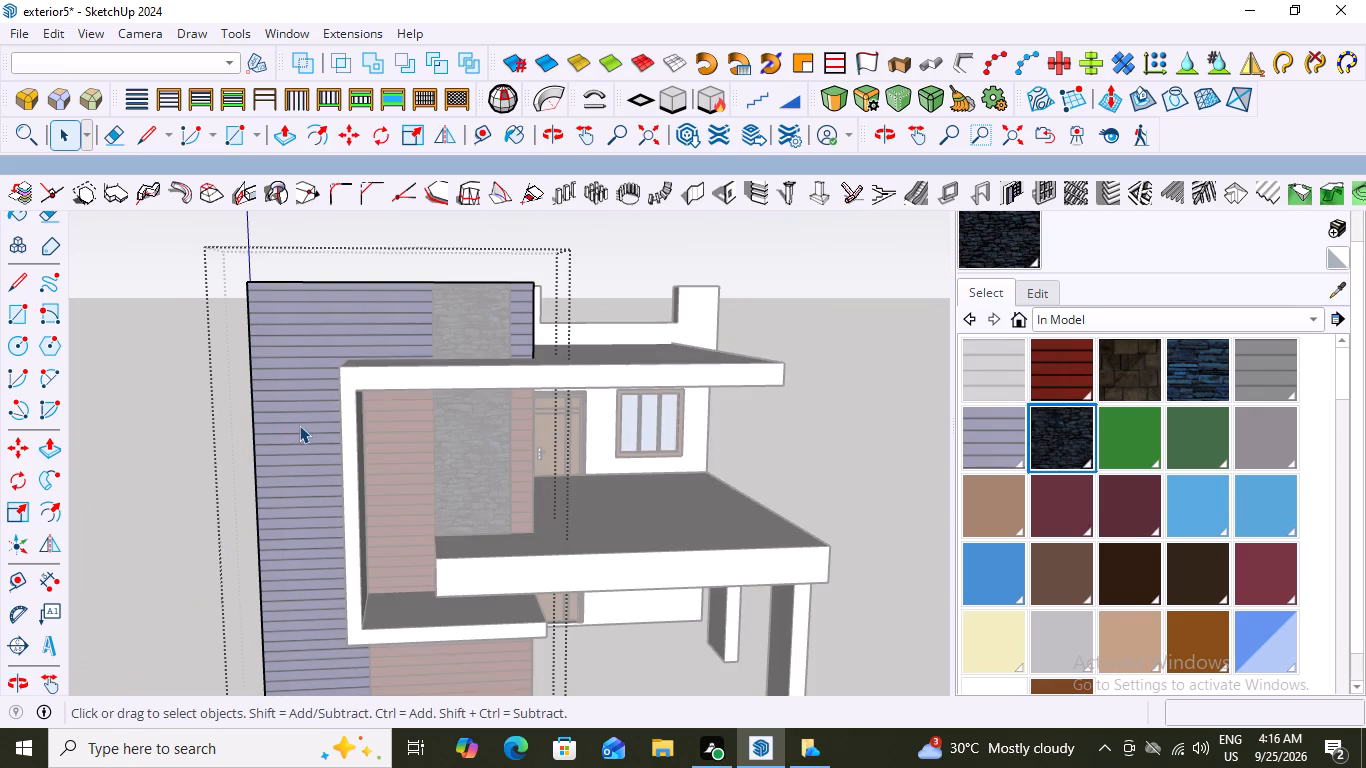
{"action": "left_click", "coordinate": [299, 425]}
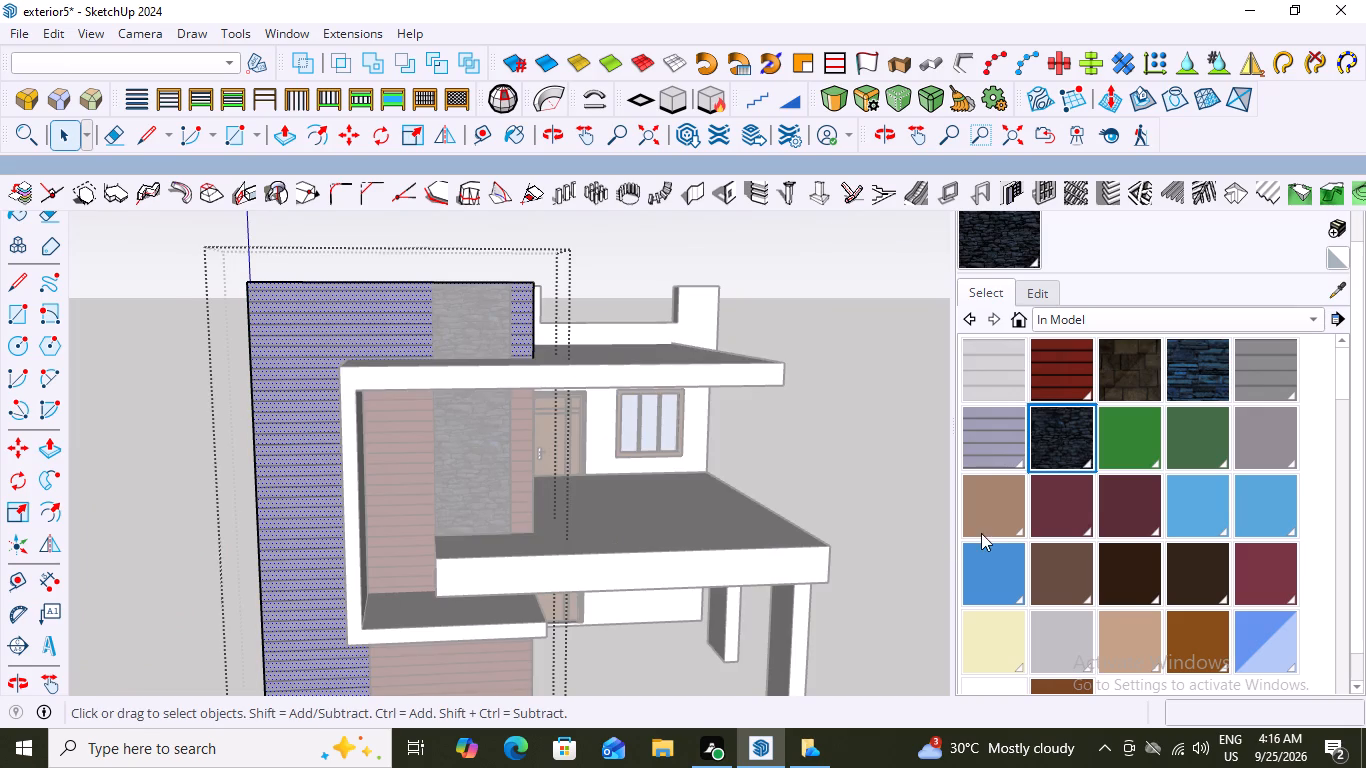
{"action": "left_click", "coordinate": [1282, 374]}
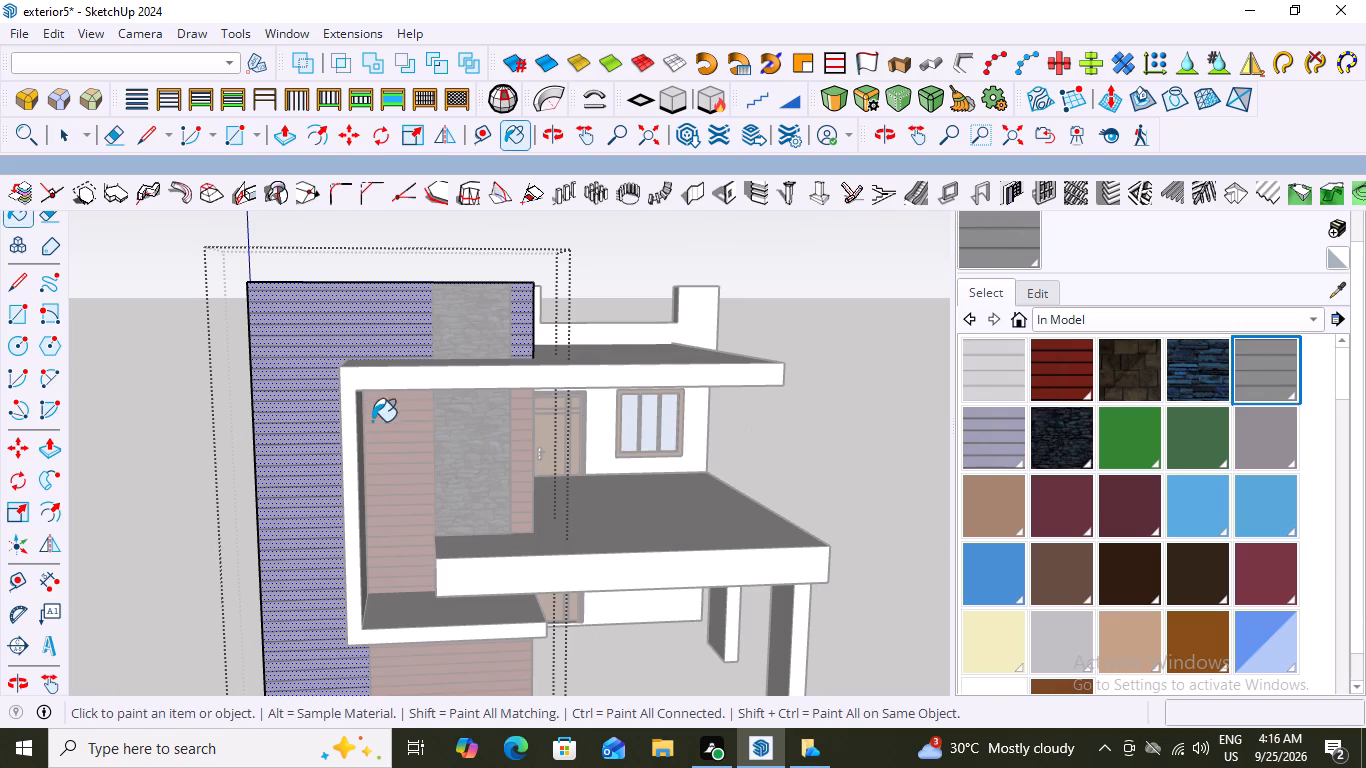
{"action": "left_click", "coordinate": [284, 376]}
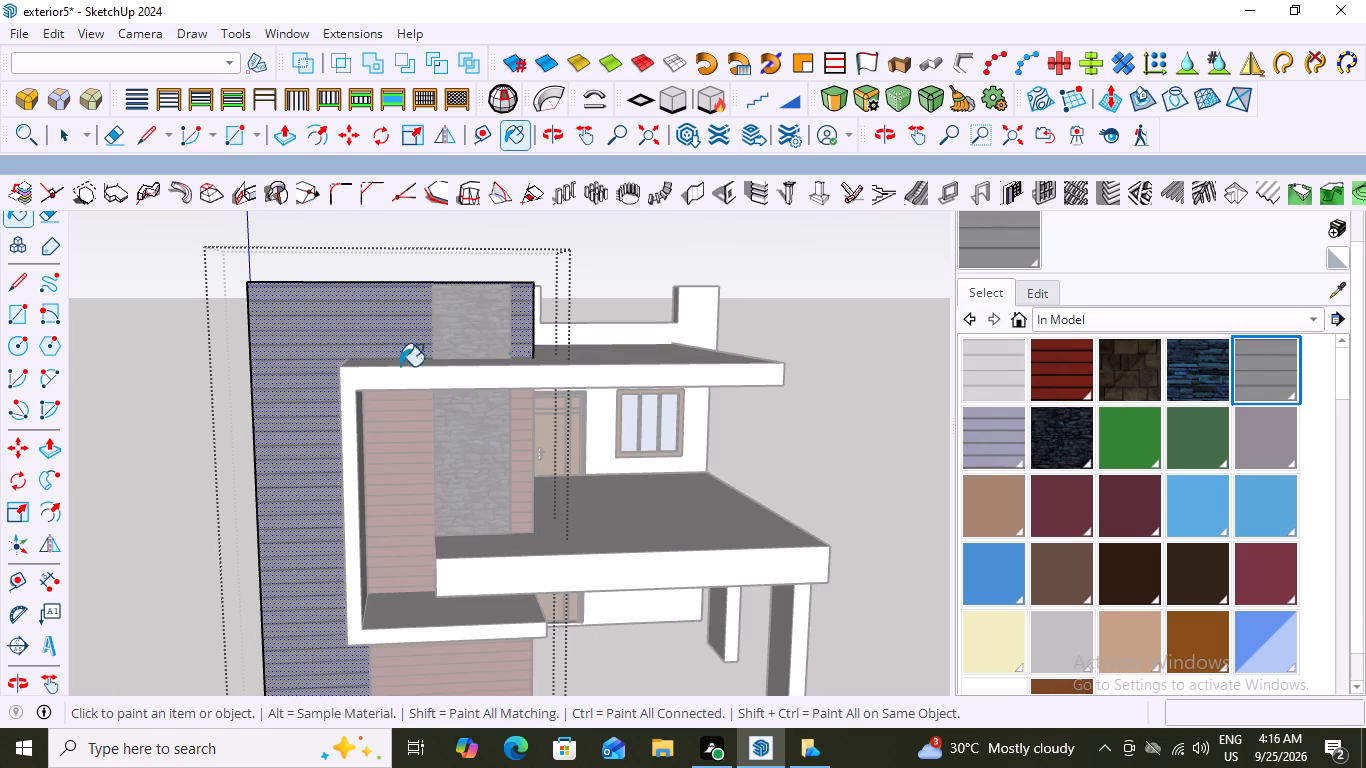
Repaint the tall cladding wall's front face with the light-grey siding material and leave the group.
{"action": "left_click", "coordinate": [989, 375]}
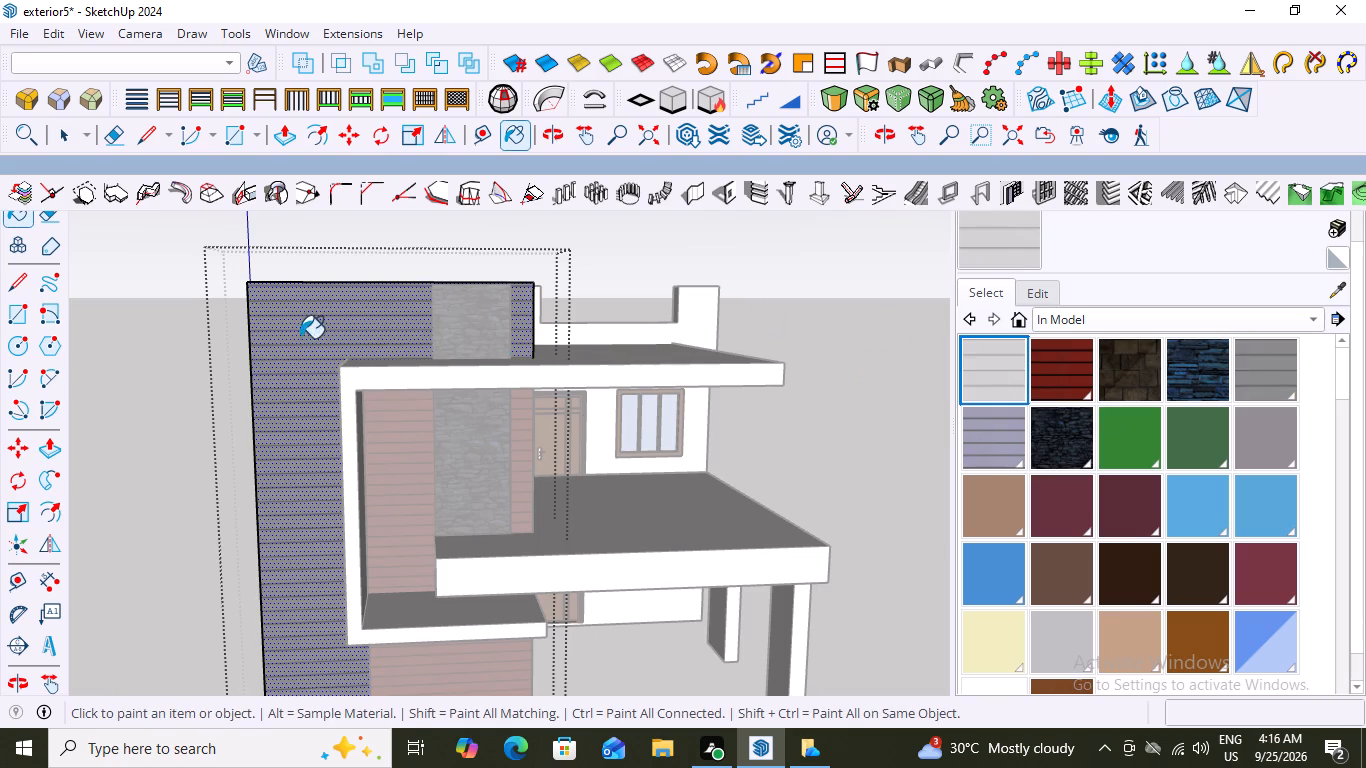
{"action": "left_click", "coordinate": [300, 337]}
{"action": "key", "text": "space"}
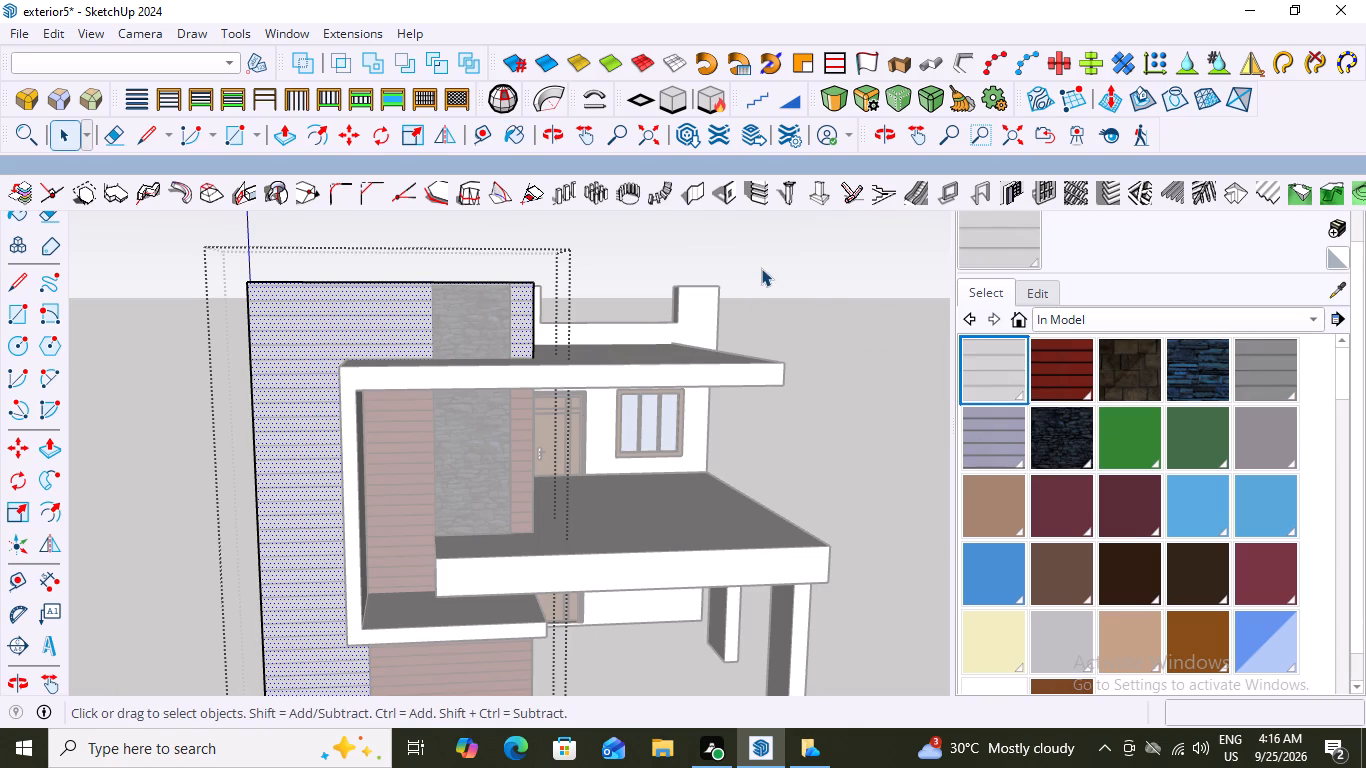
{"action": "double_click", "coordinate": [765, 265]}
{"action": "scroll", "coordinate": [784, 267], "scroll_direction": "down", "scroll_amount": 6}
{"action": "key", "text": "Escape"}
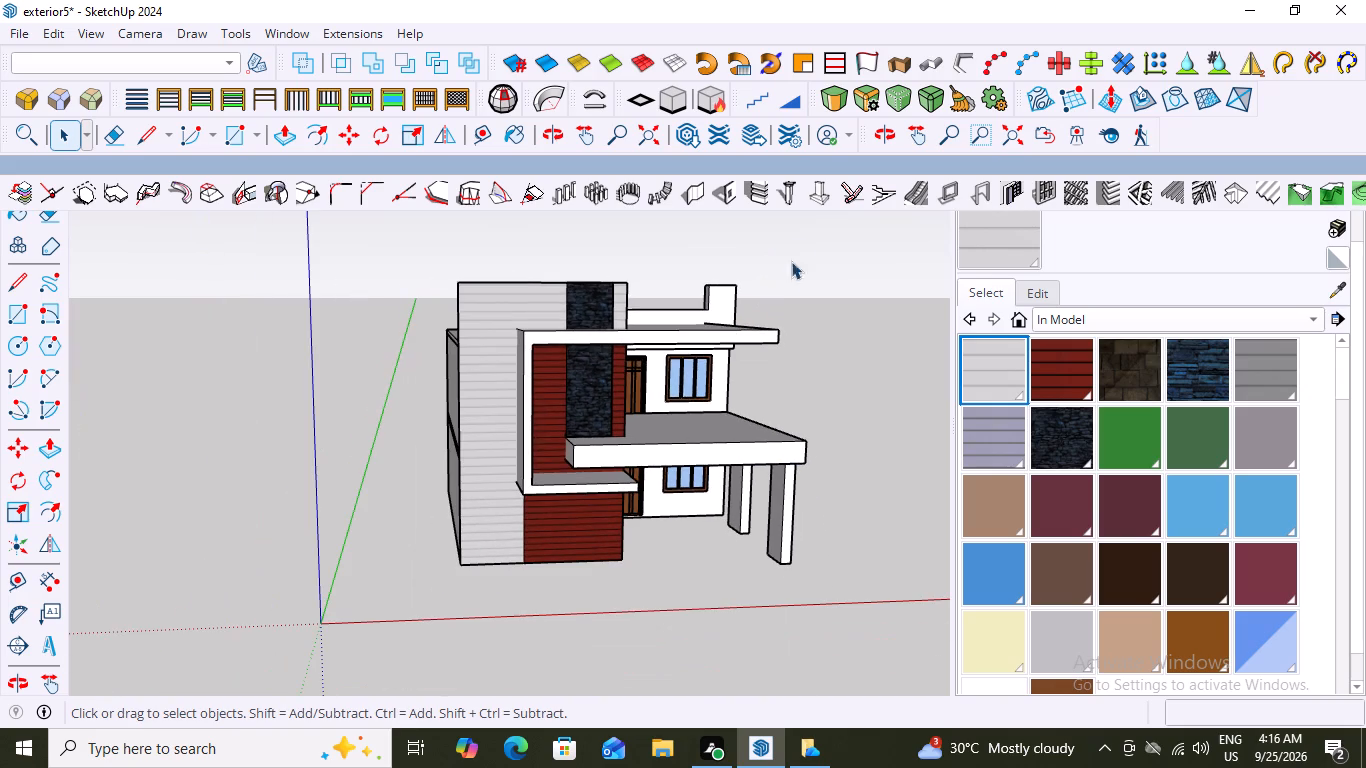
{"action": "key", "text": "Escape"}
Open the light-grey cladding wall's group and select its front face.
{"action": "scroll", "coordinate": [663, 301], "scroll_direction": "down", "scroll_amount": 2}
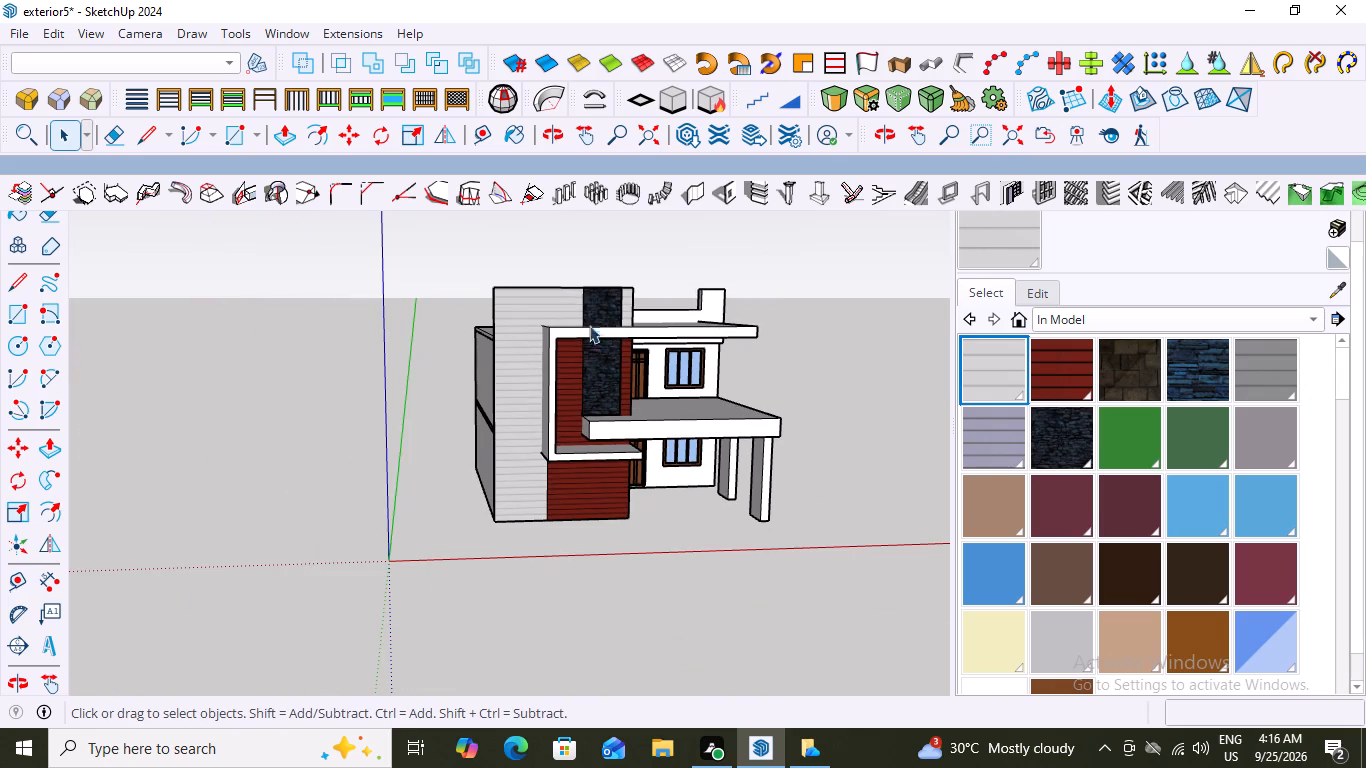
{"action": "scroll", "coordinate": [676, 286], "scroll_direction": "down", "scroll_amount": 1}
{"action": "middle_click_drag", "start_coordinate": [709, 289], "coordinate": [645, 285]}
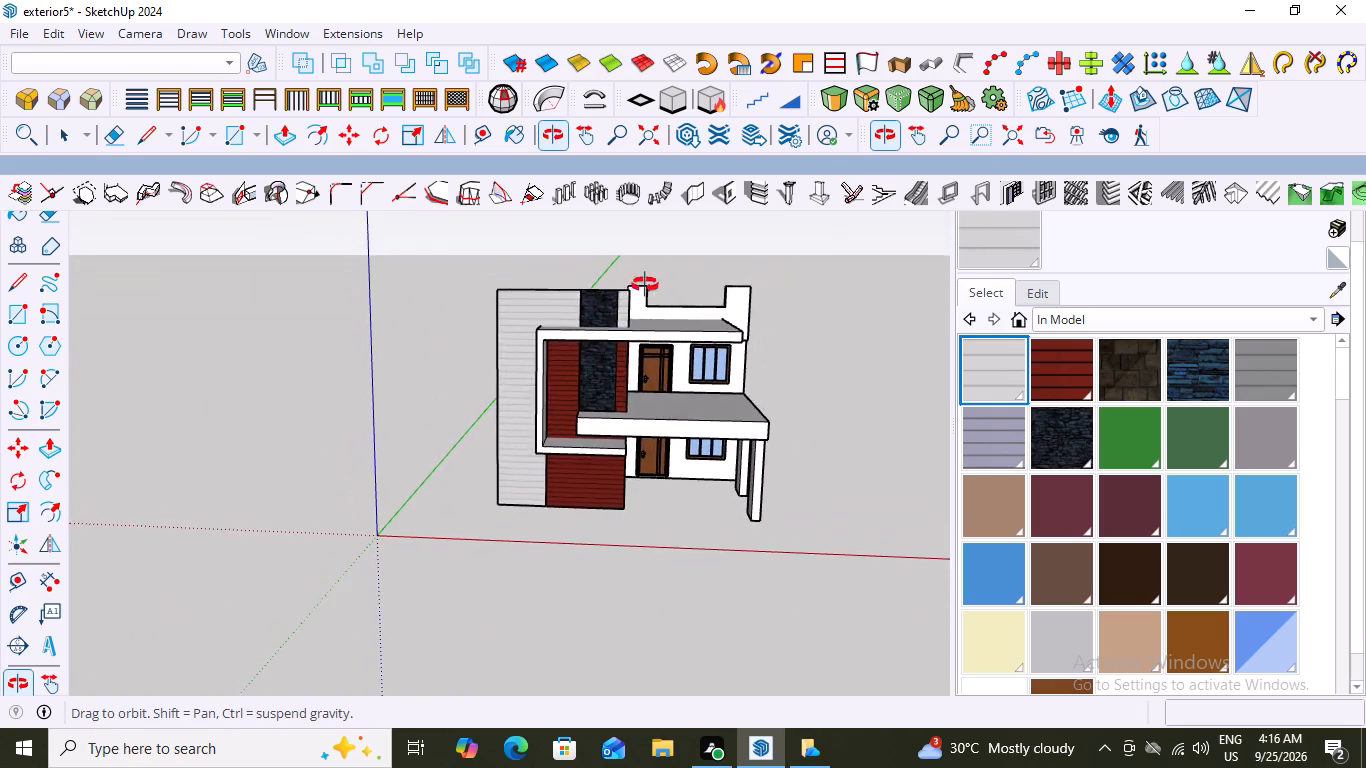
{"action": "middle_click_drag", "start_coordinate": [645, 285], "coordinate": [652, 268]}
{"action": "scroll", "coordinate": [652, 268], "scroll_direction": "up", "scroll_amount": 2}
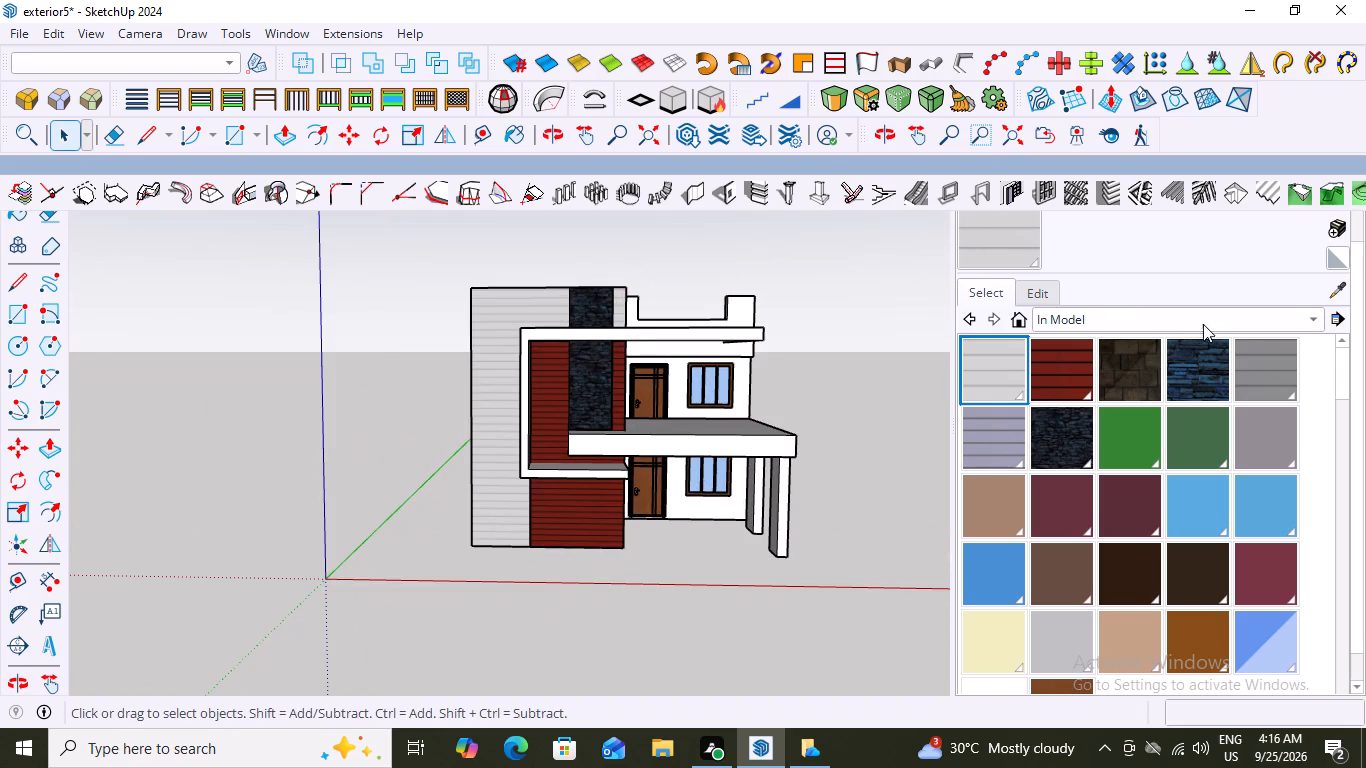
{"action": "left_click", "coordinate": [487, 319]}
{"action": "left_click", "coordinate": [487, 319]}
{"action": "left_click", "coordinate": [503, 319]}
{"action": "left_click", "coordinate": [503, 319]}
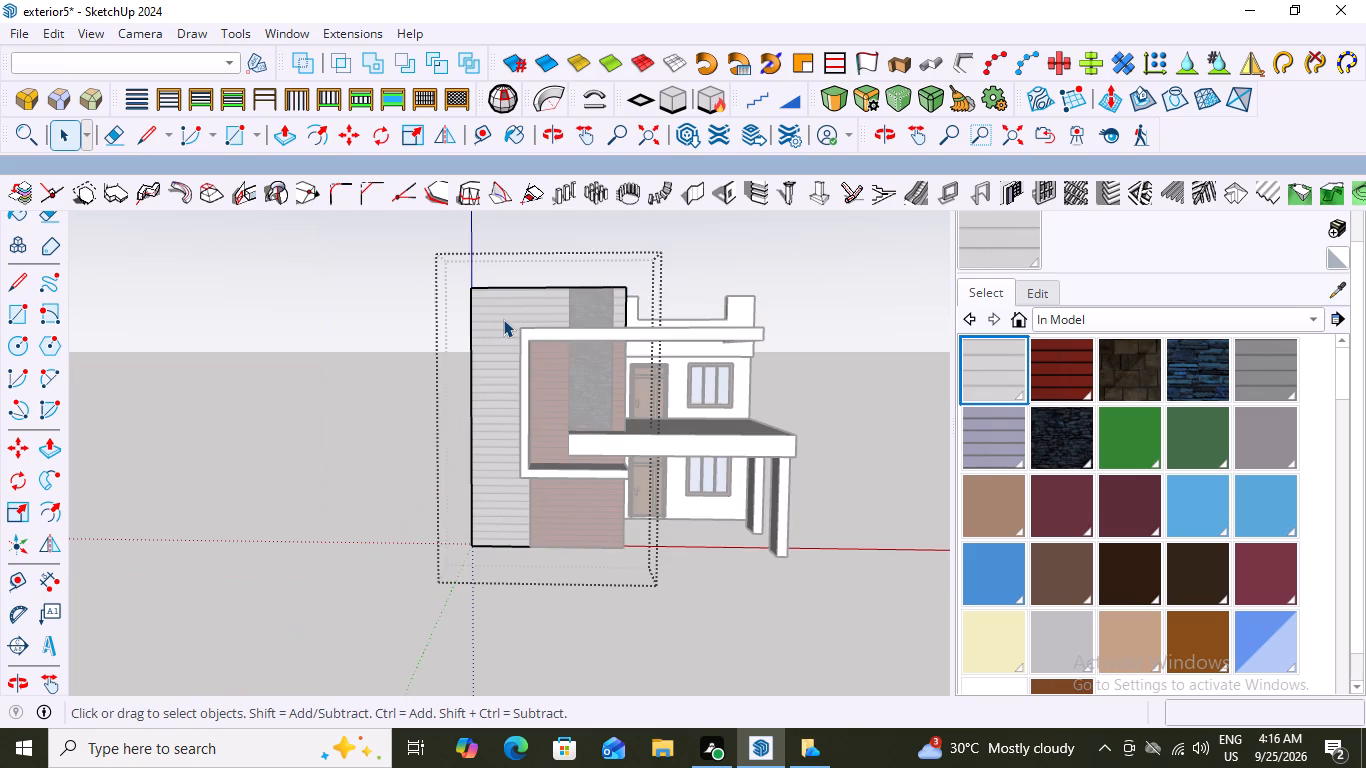
{"action": "left_click", "coordinate": [503, 319]}
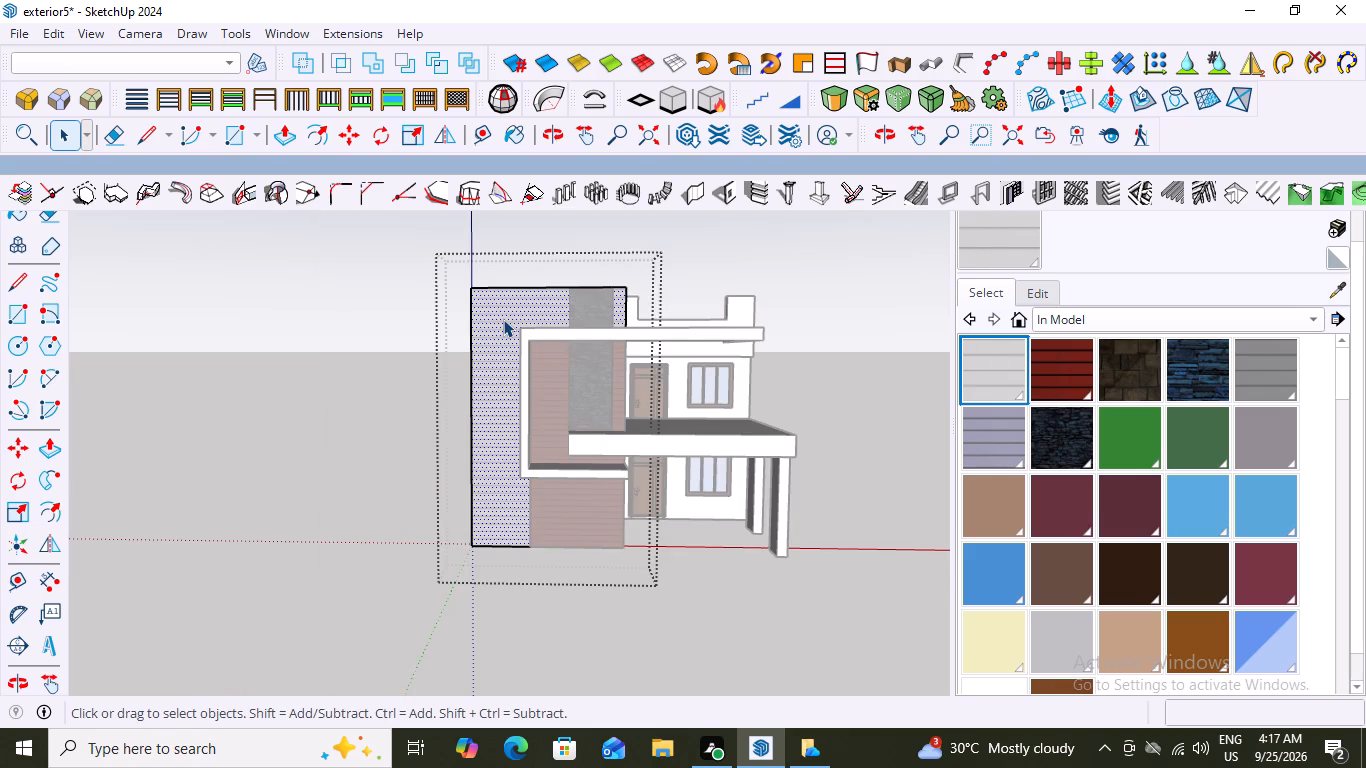
{"action": "scroll", "coordinate": [503, 319], "scroll_direction": "up", "scroll_amount": 1}
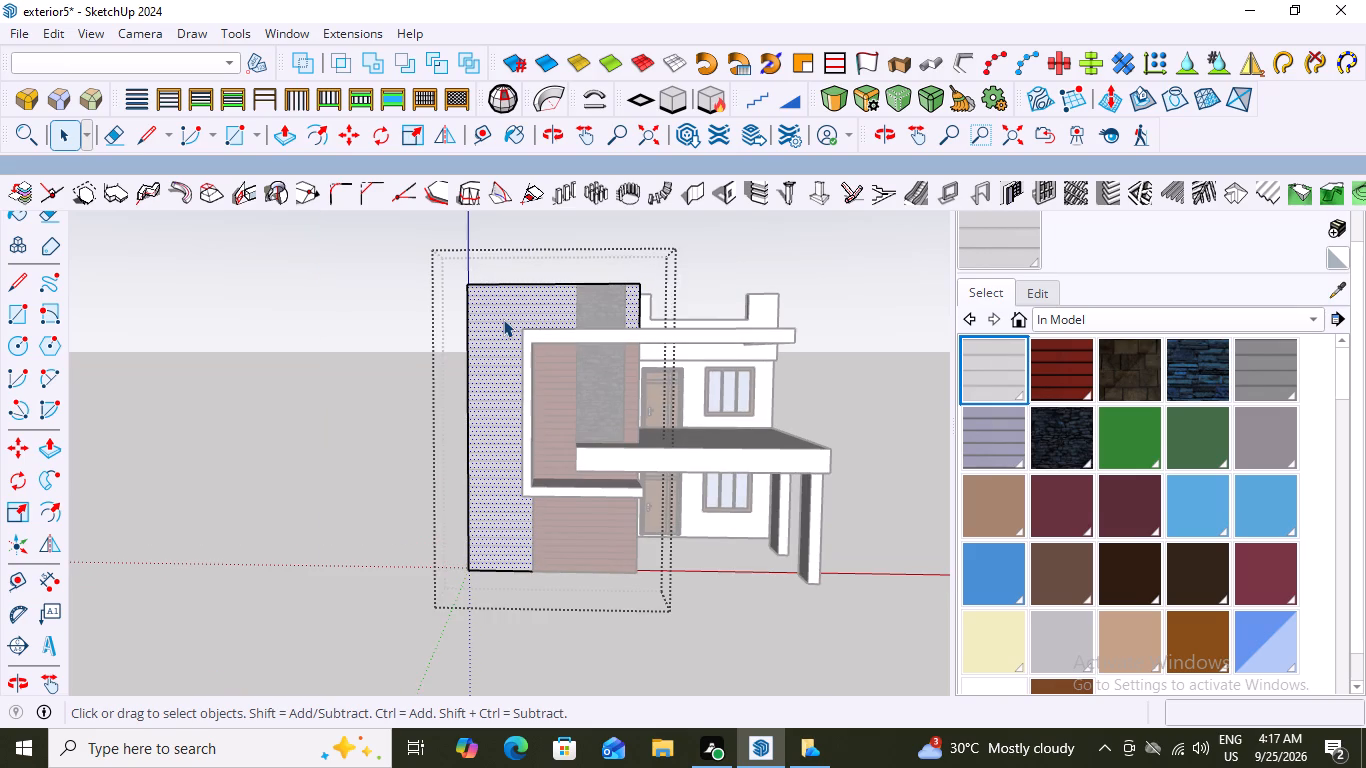
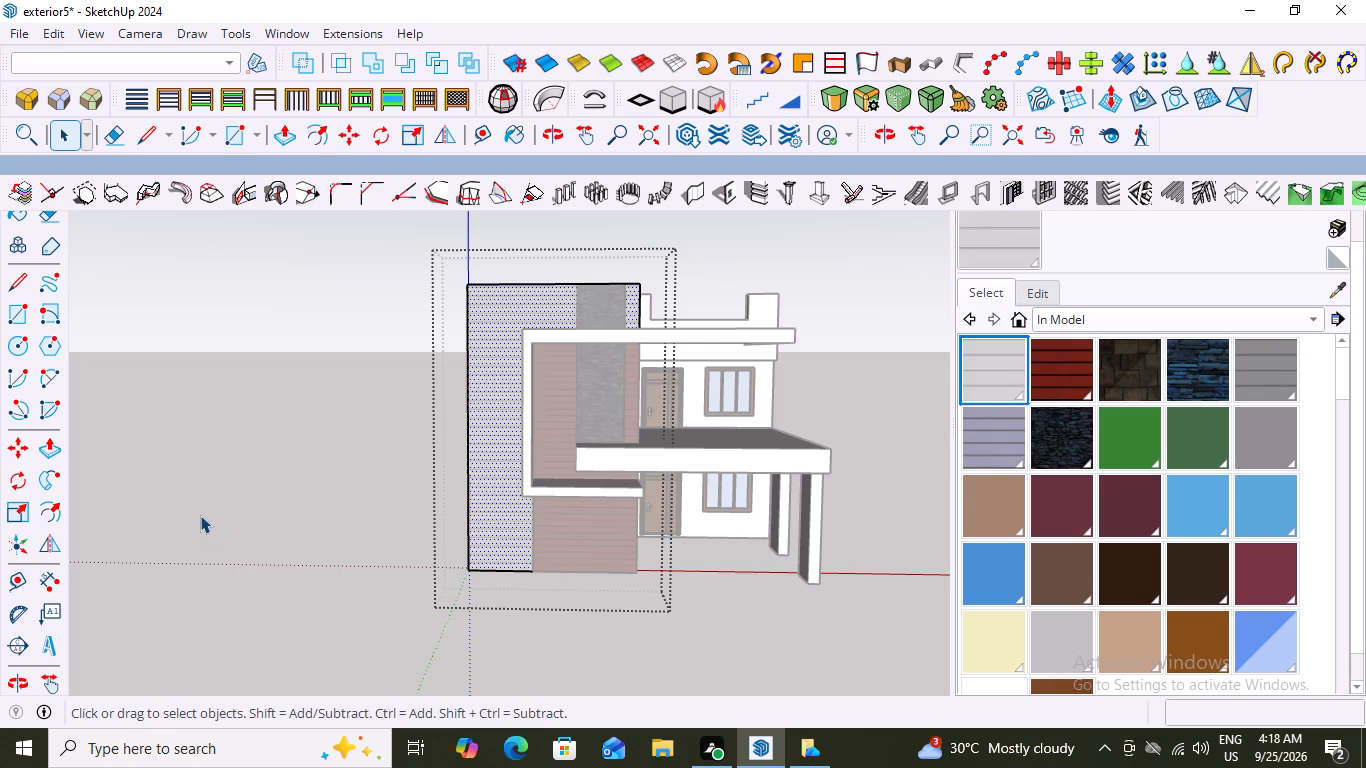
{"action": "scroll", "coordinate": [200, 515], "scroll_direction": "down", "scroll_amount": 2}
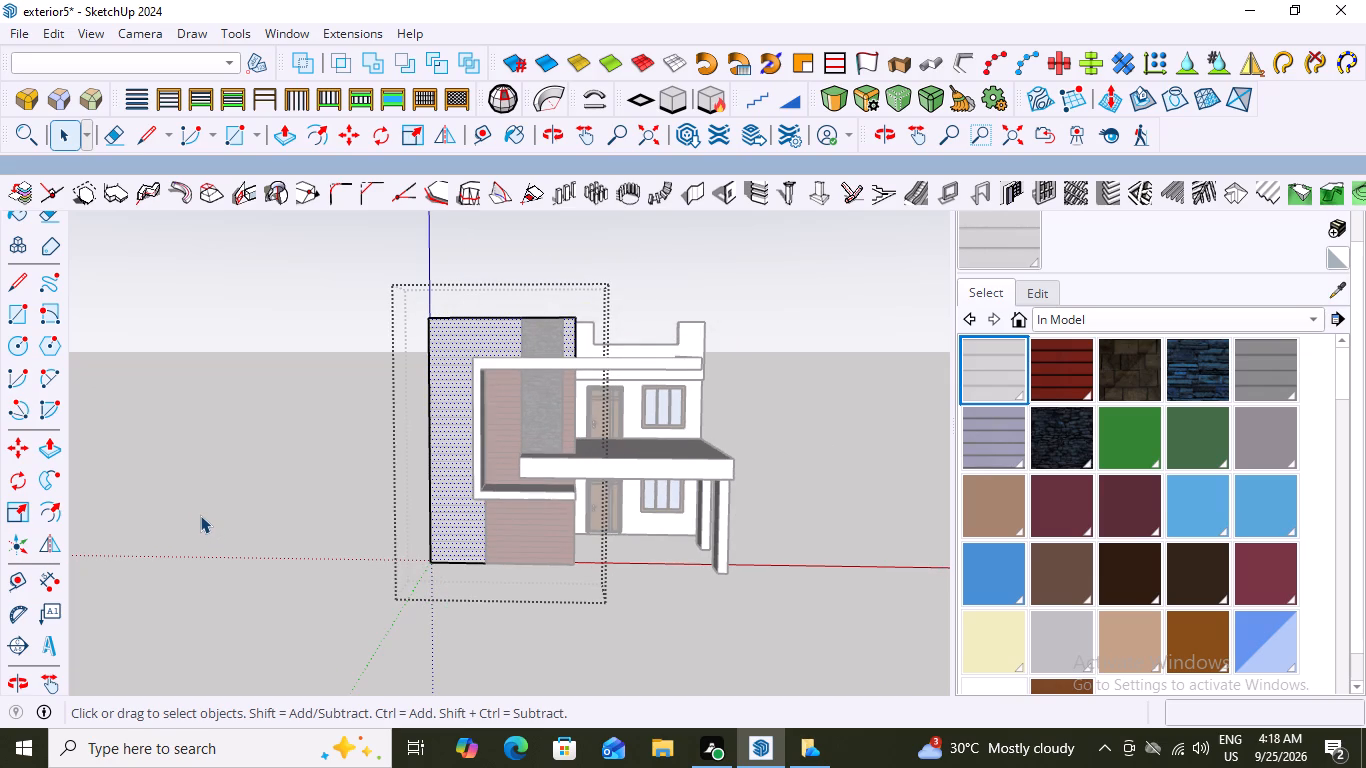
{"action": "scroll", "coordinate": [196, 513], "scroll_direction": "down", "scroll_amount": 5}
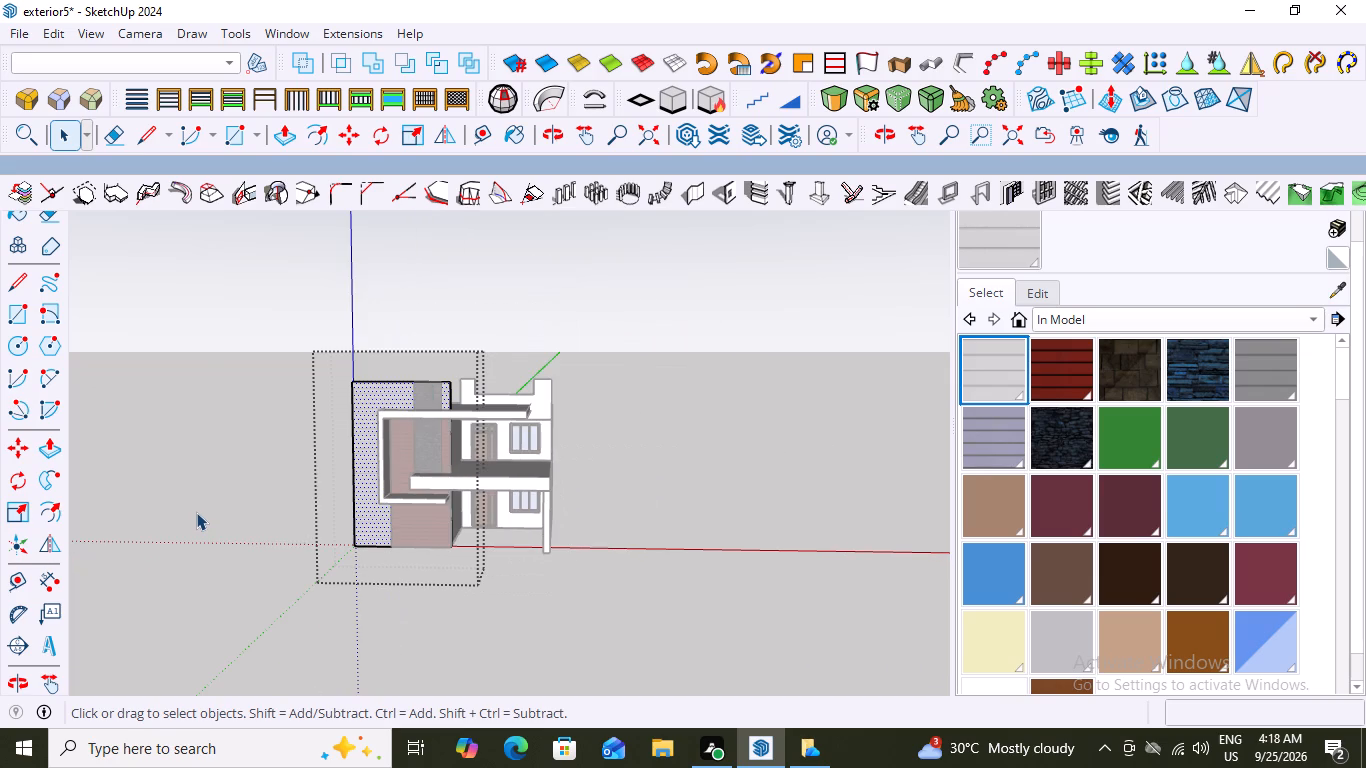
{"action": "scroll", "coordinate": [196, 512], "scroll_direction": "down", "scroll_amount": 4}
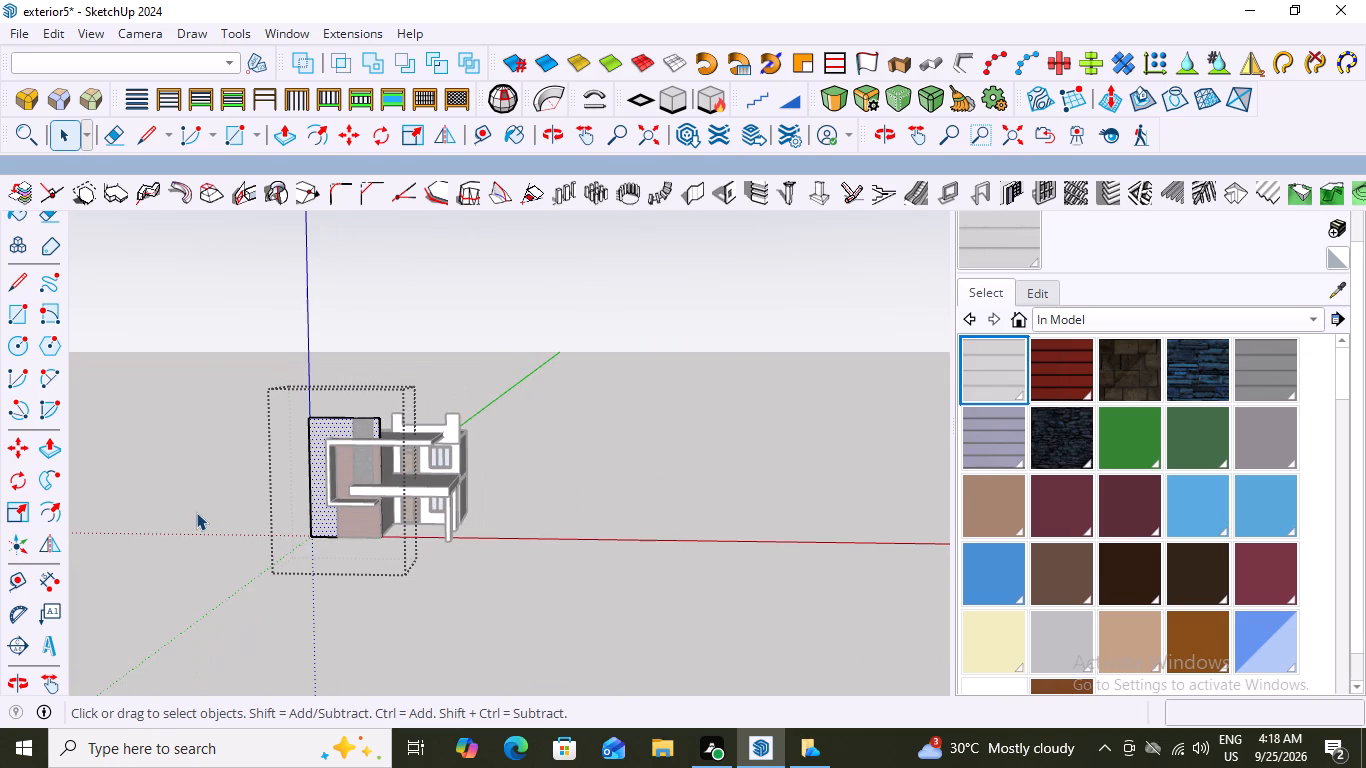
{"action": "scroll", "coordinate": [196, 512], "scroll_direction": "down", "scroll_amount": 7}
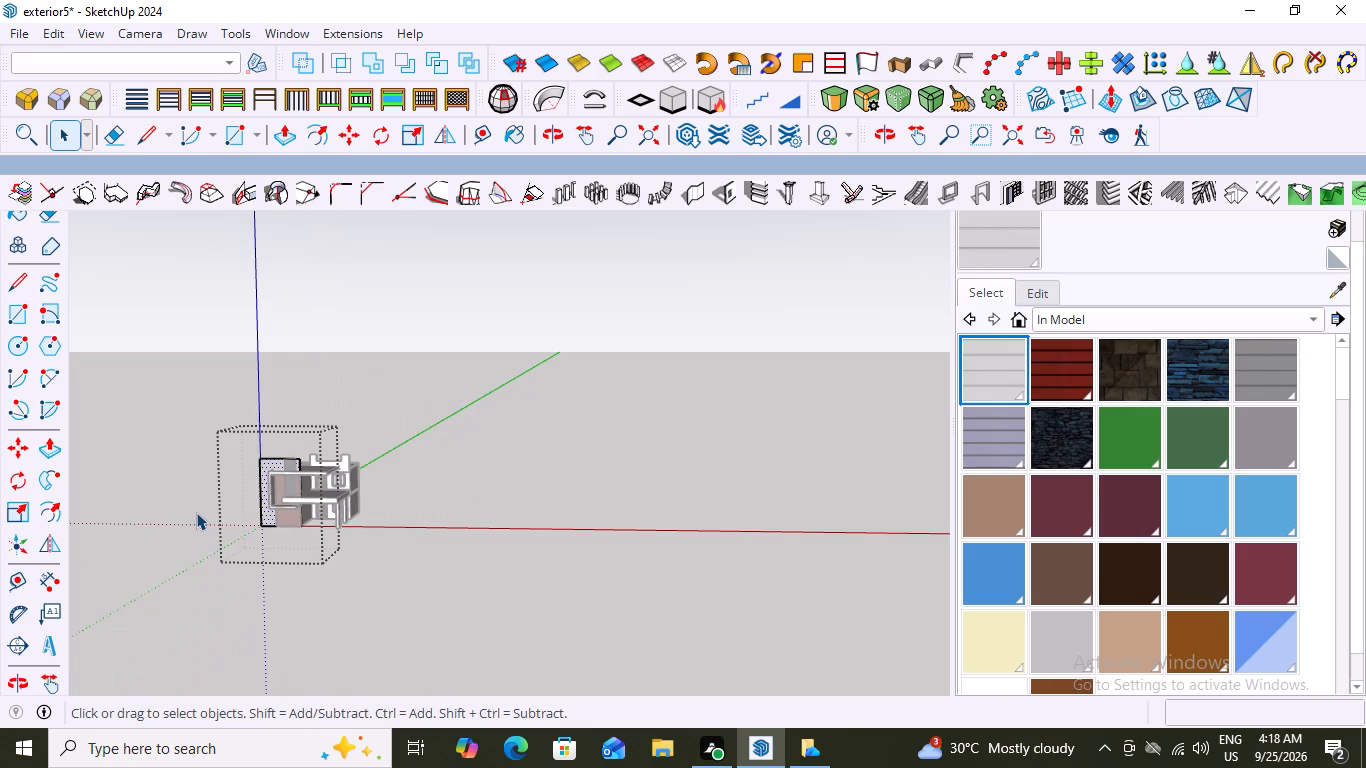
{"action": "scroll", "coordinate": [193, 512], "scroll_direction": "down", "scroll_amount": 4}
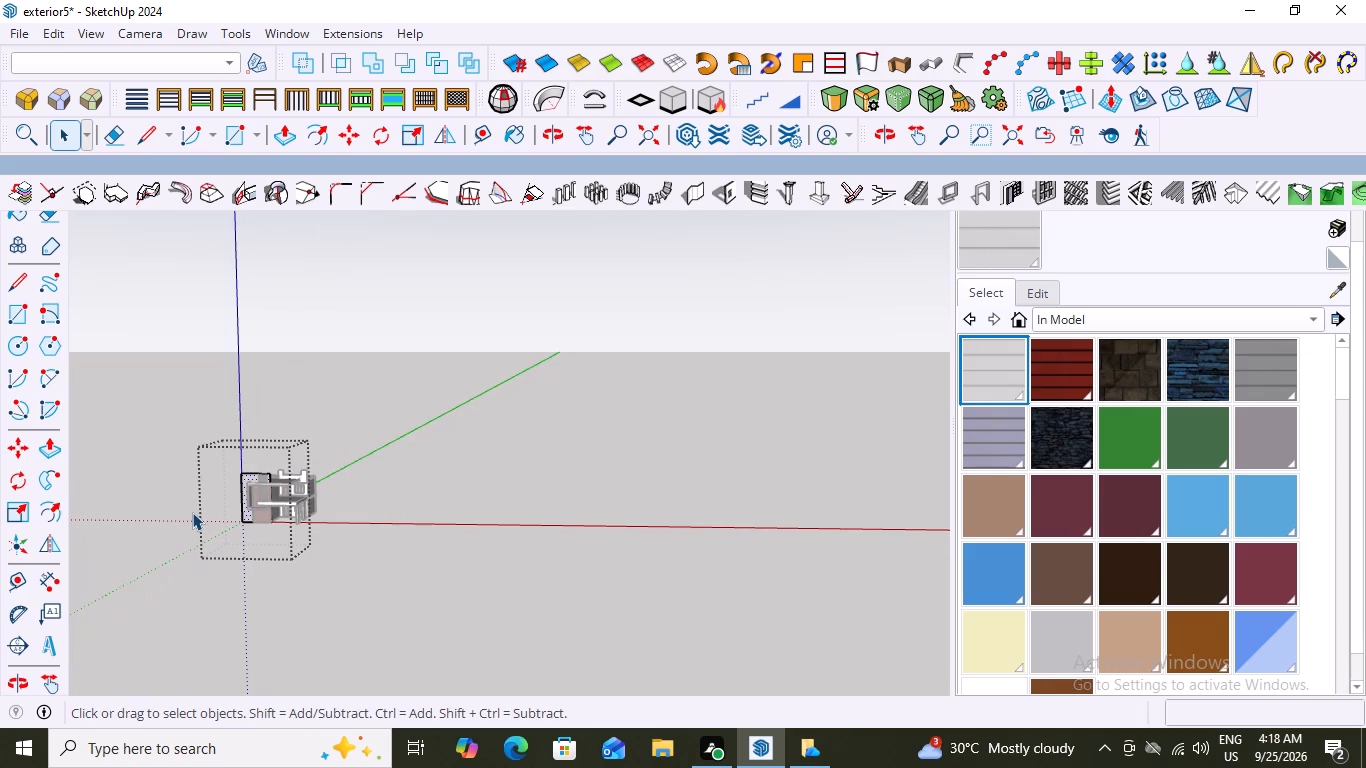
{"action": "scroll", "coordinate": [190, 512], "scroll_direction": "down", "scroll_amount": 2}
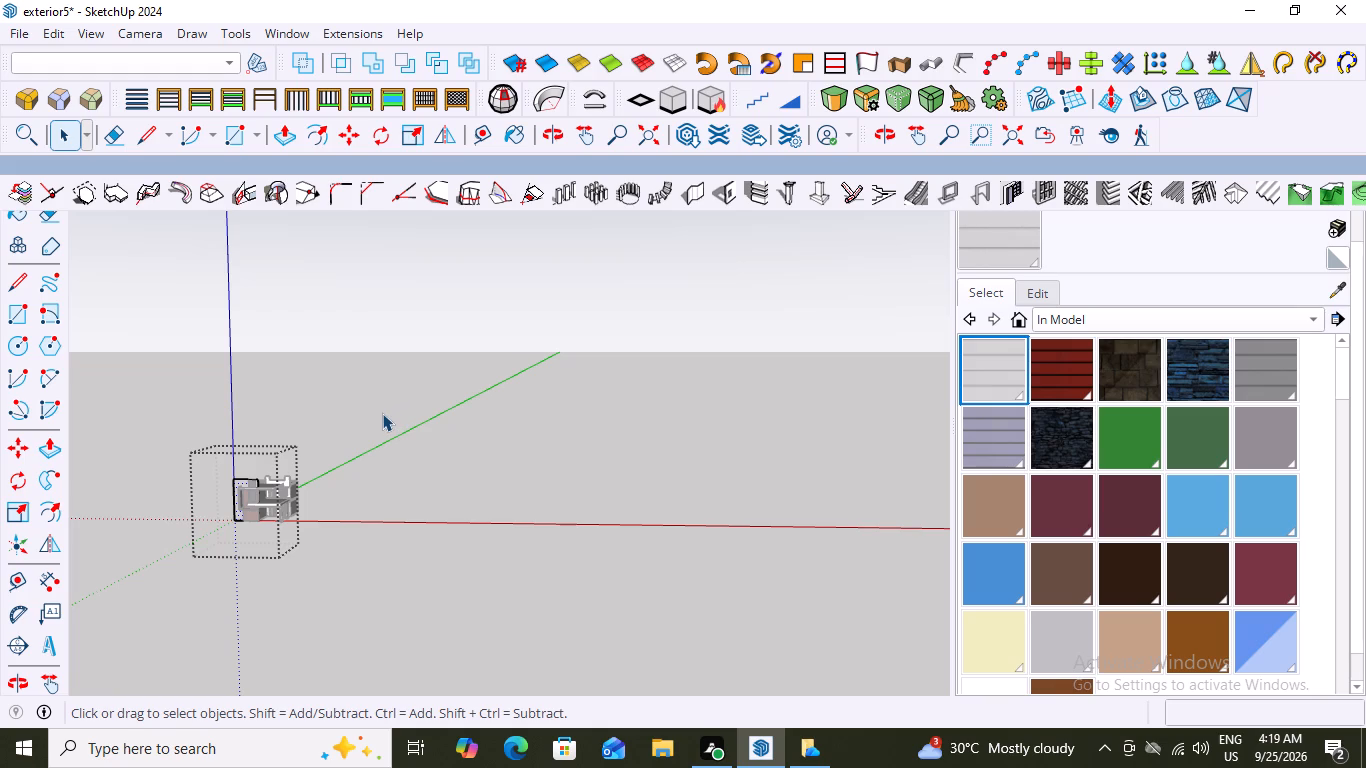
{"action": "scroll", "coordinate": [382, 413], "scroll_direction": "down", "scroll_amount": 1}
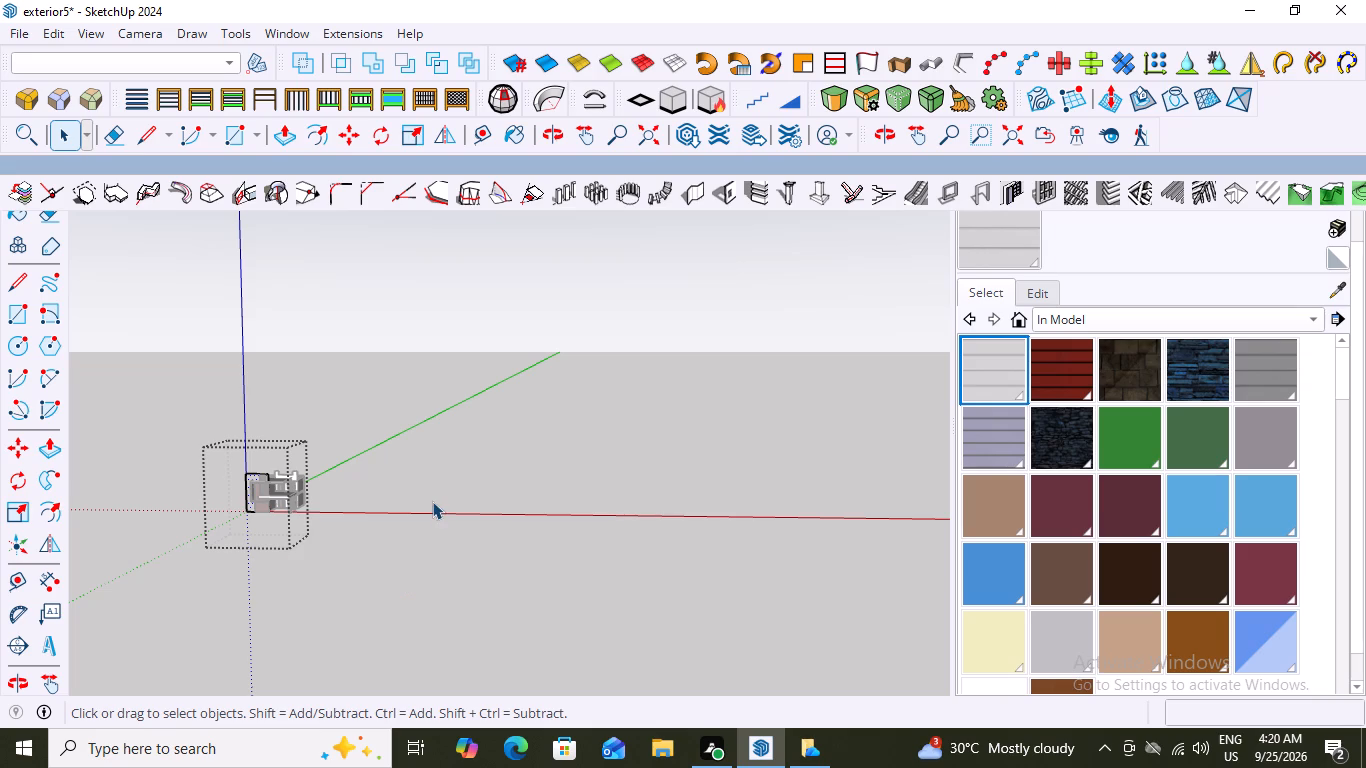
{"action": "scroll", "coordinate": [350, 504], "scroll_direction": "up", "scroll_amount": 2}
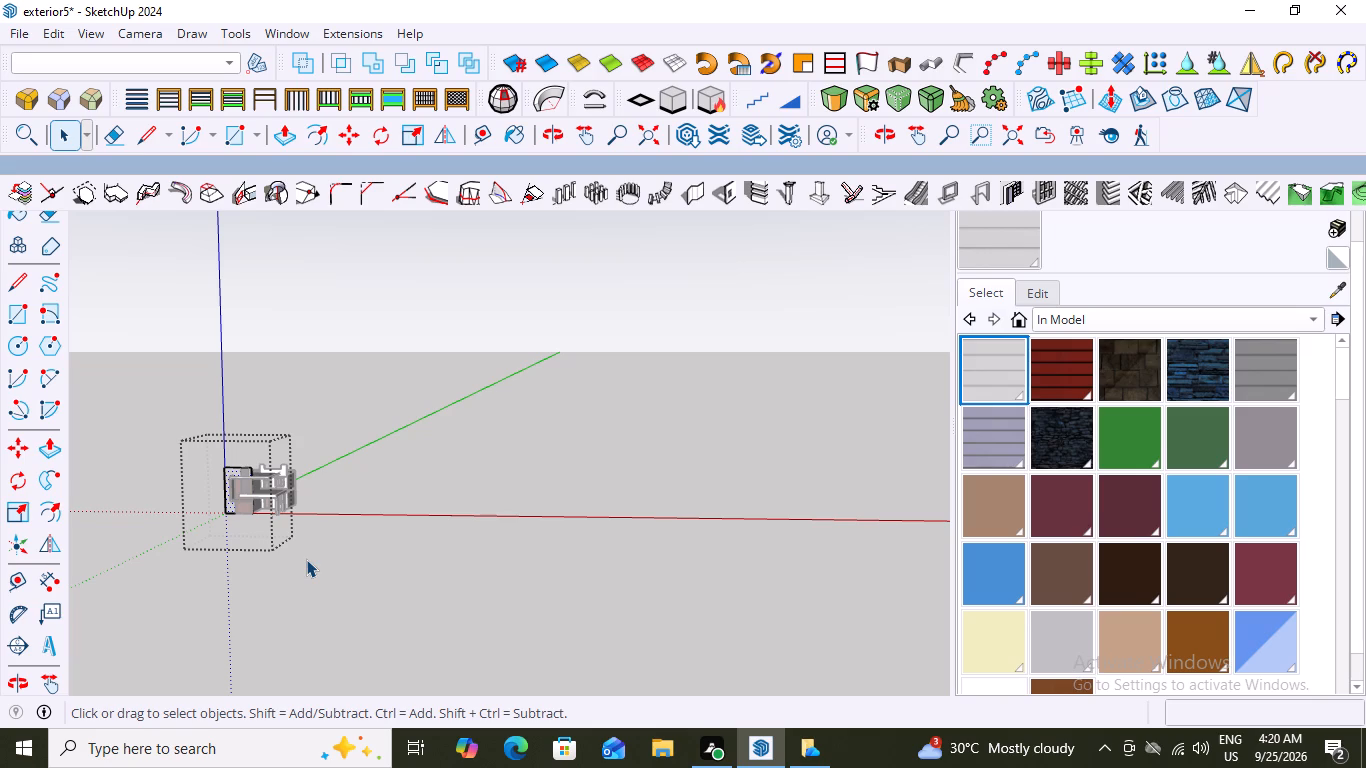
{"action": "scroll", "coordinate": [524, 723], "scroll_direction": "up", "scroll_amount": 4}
Clear the face selection and leave the light-grey cladding wall's group.
{"action": "key", "text": "space"}
{"action": "double_click", "coordinate": [440, 488]}
Examine the front facade's light-grey cladding, red siding and dark stone panel together with the canopies and roof parapet, near and far.
{"action": "scroll", "coordinate": [215, 479], "scroll_direction": "up", "scroll_amount": 5}
{"action": "middle_click_drag", "start_coordinate": [215, 479], "coordinate": [215, 469]}
{"action": "middle_click_drag", "start_coordinate": [247, 509], "coordinate": [433, 544]}
{"action": "scroll", "coordinate": [274, 567], "scroll_direction": "up", "scroll_amount": 9}
{"action": "middle_click_drag", "start_coordinate": [456, 501], "coordinate": [297, 467]}
{"action": "scroll", "coordinate": [300, 477], "scroll_direction": "up", "scroll_amount": 5}
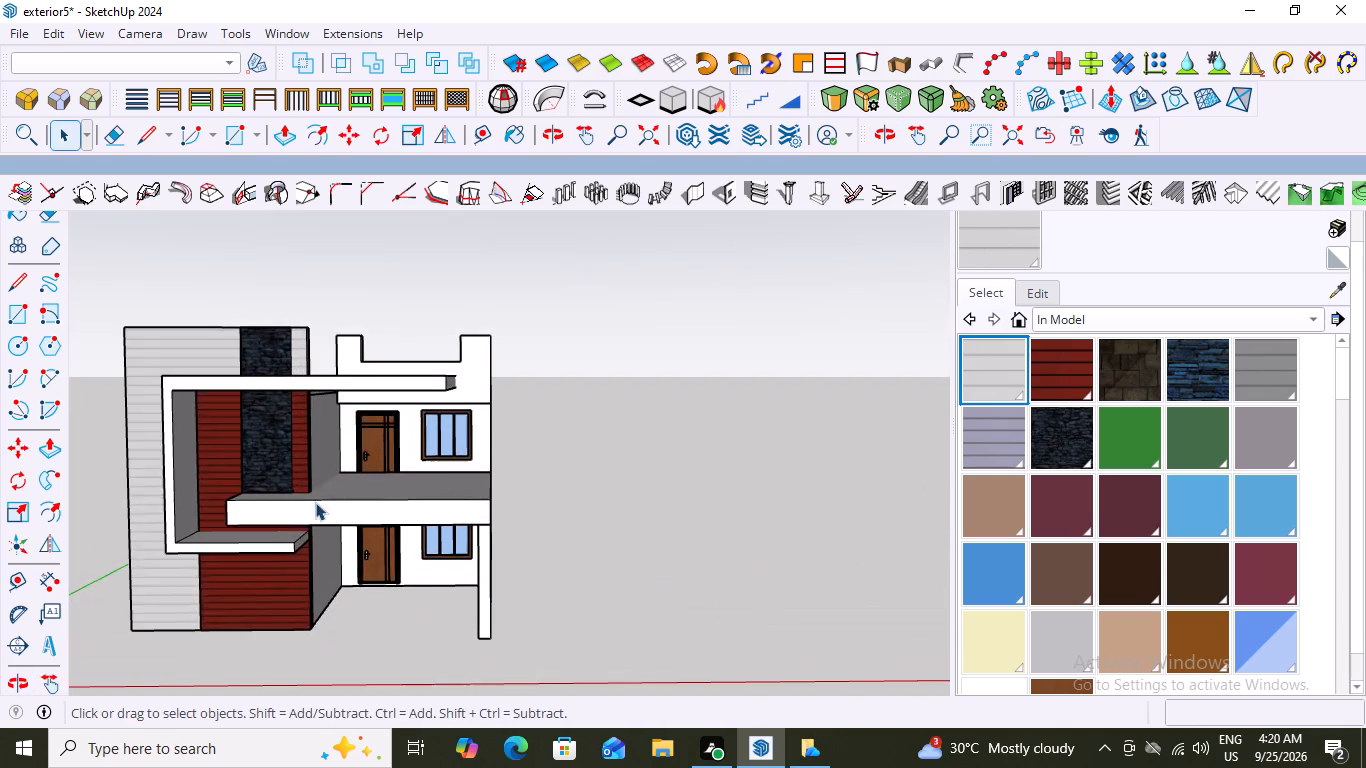
{"action": "middle_click_drag", "start_coordinate": [367, 579], "coordinate": [460, 571]}
{"action": "scroll", "coordinate": [299, 511], "scroll_direction": "up", "scroll_amount": 2}
{"action": "scroll", "coordinate": [299, 511], "scroll_direction": "down", "scroll_amount": 4}
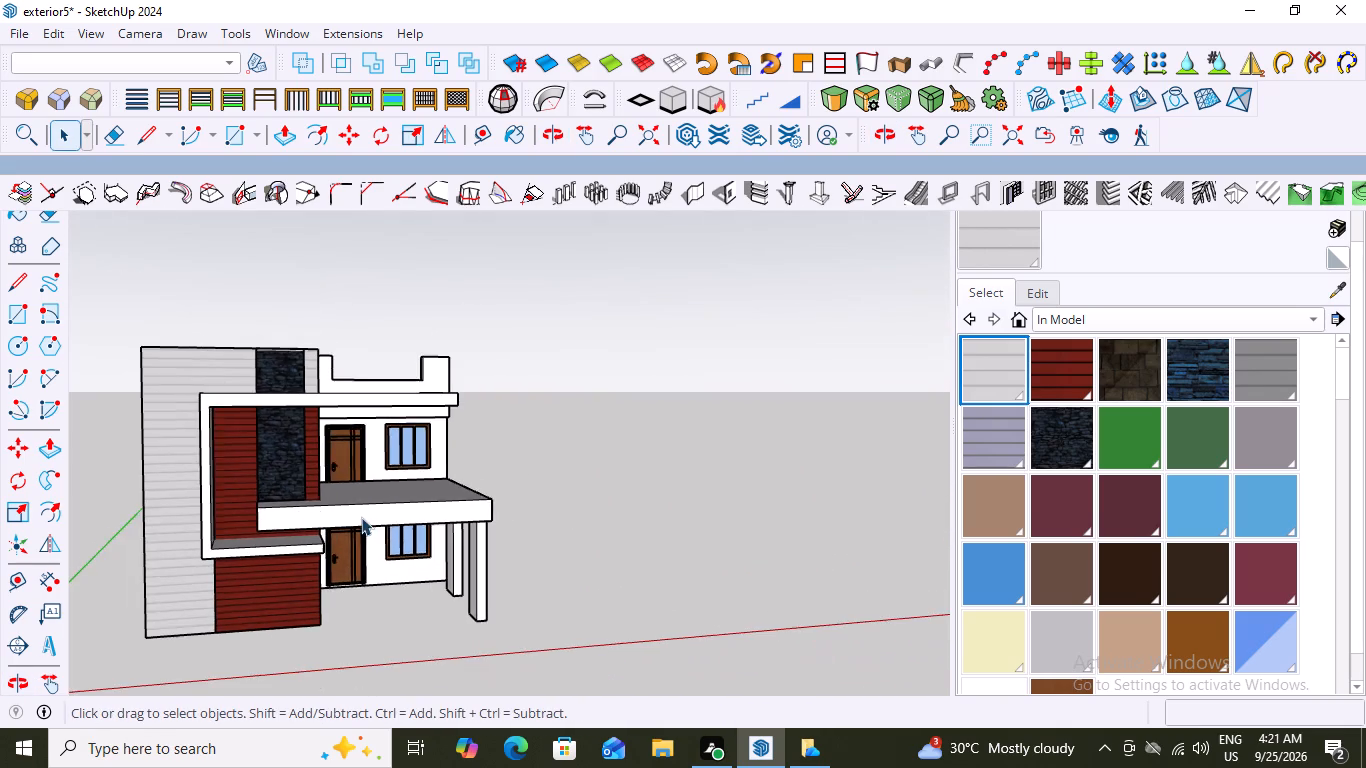
{"action": "middle_click_drag", "start_coordinate": [391, 519], "coordinate": [328, 504]}
{"action": "scroll", "coordinate": [328, 504], "scroll_direction": "up", "scroll_amount": 5}
{"action": "middle_click_drag", "start_coordinate": [269, 490], "coordinate": [271, 524]}
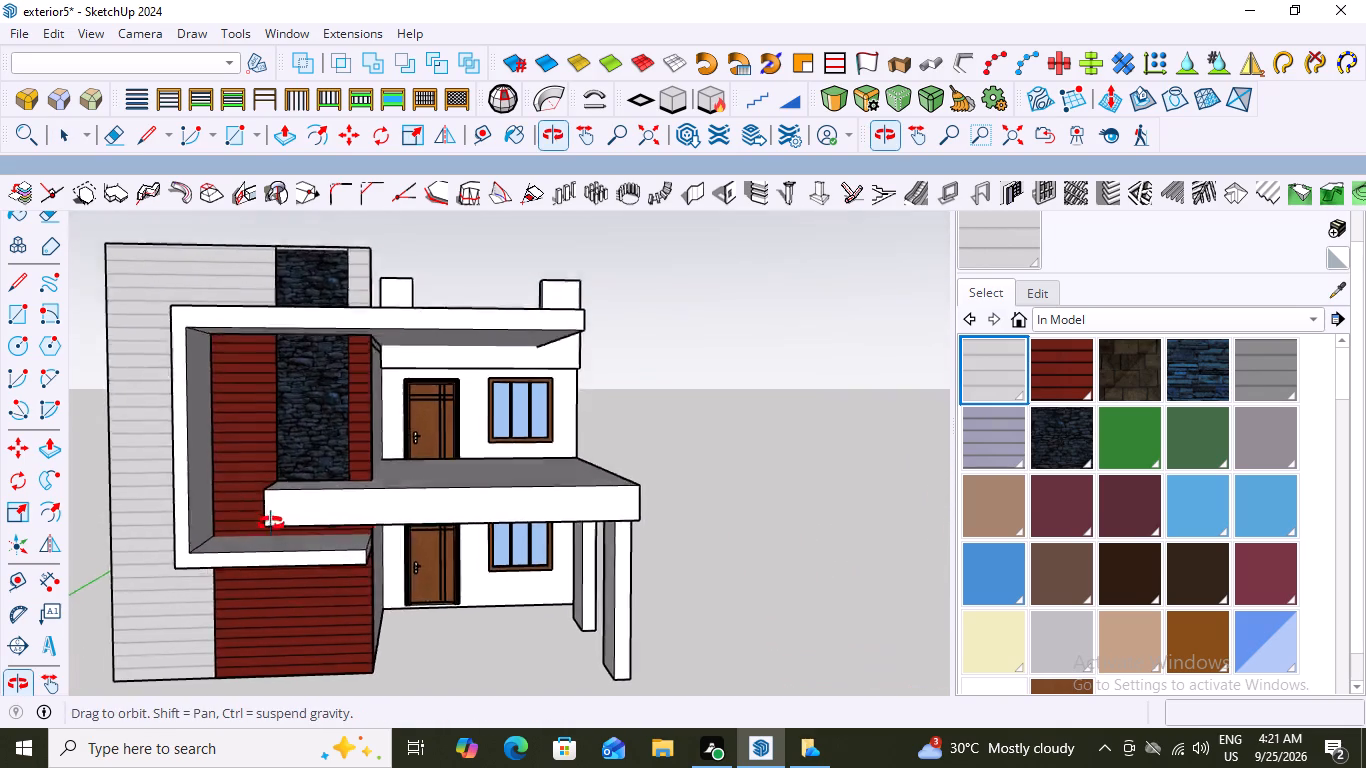
{"action": "middle_click_drag", "start_coordinate": [271, 524], "coordinate": [272, 534]}
{"action": "scroll", "coordinate": [272, 534], "scroll_direction": "up", "scroll_amount": 2}
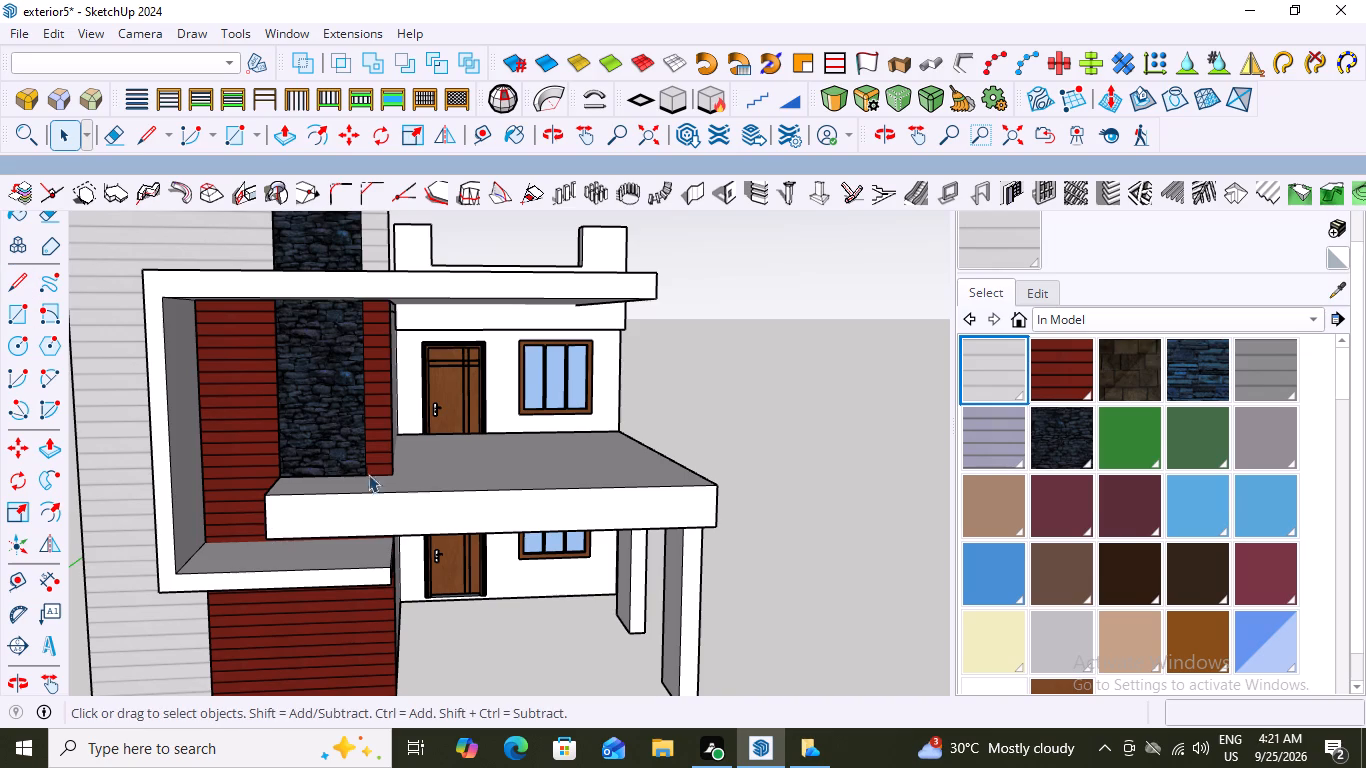
{"action": "scroll", "coordinate": [439, 397], "scroll_direction": "down", "scroll_amount": 5}
{"action": "scroll", "coordinate": [321, 404], "scroll_direction": "up", "scroll_amount": 6}
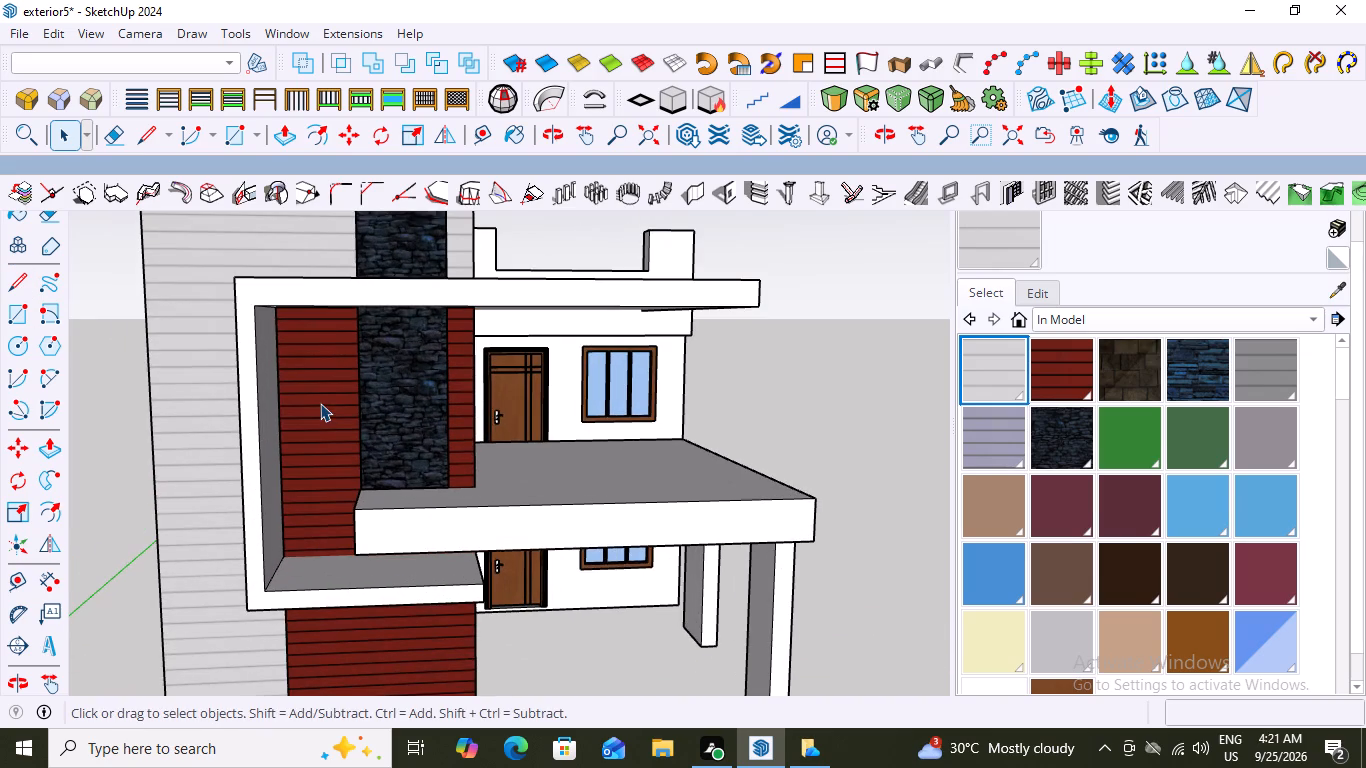
{"action": "scroll", "coordinate": [257, 370], "scroll_direction": "up", "scroll_amount": 1}
{"action": "scroll", "coordinate": [257, 370], "scroll_direction": "down", "scroll_amount": 5}
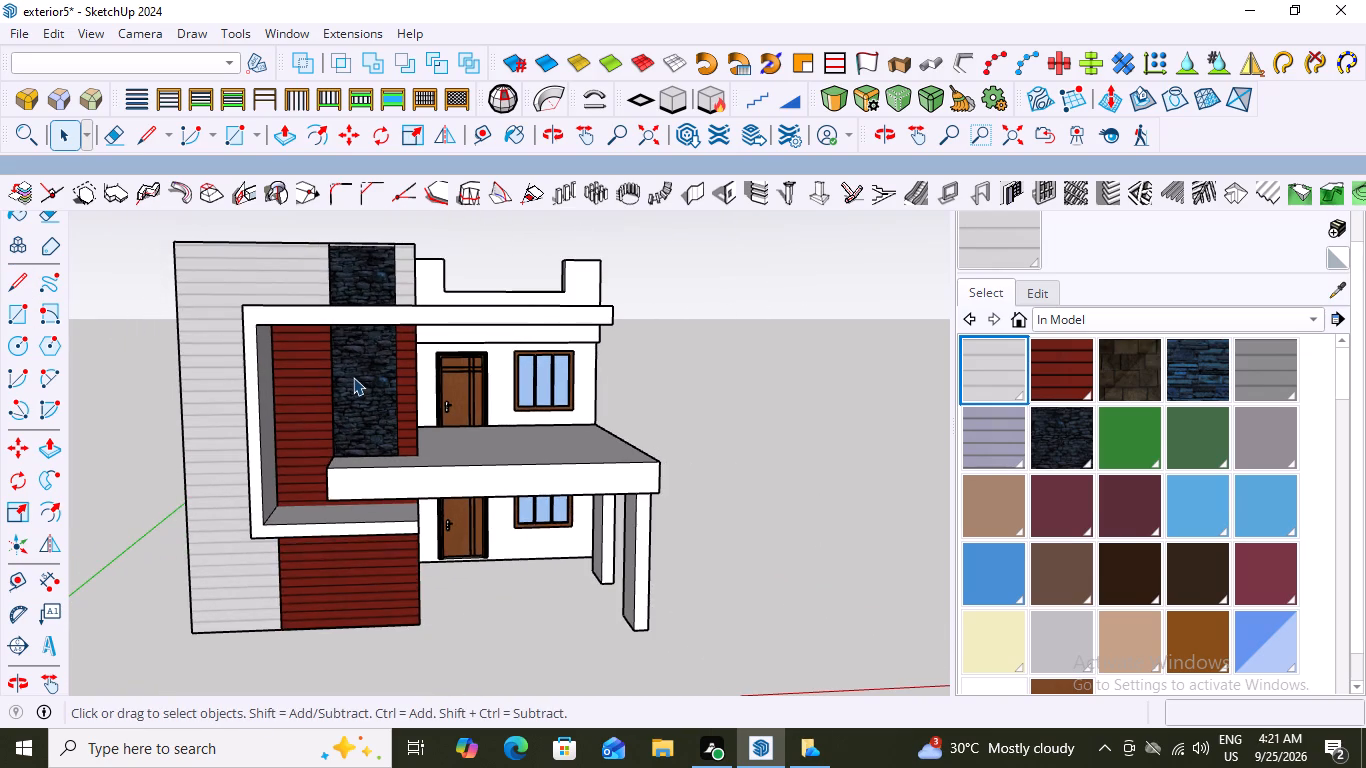
{"action": "scroll", "coordinate": [353, 377], "scroll_direction": "up", "scroll_amount": 2}
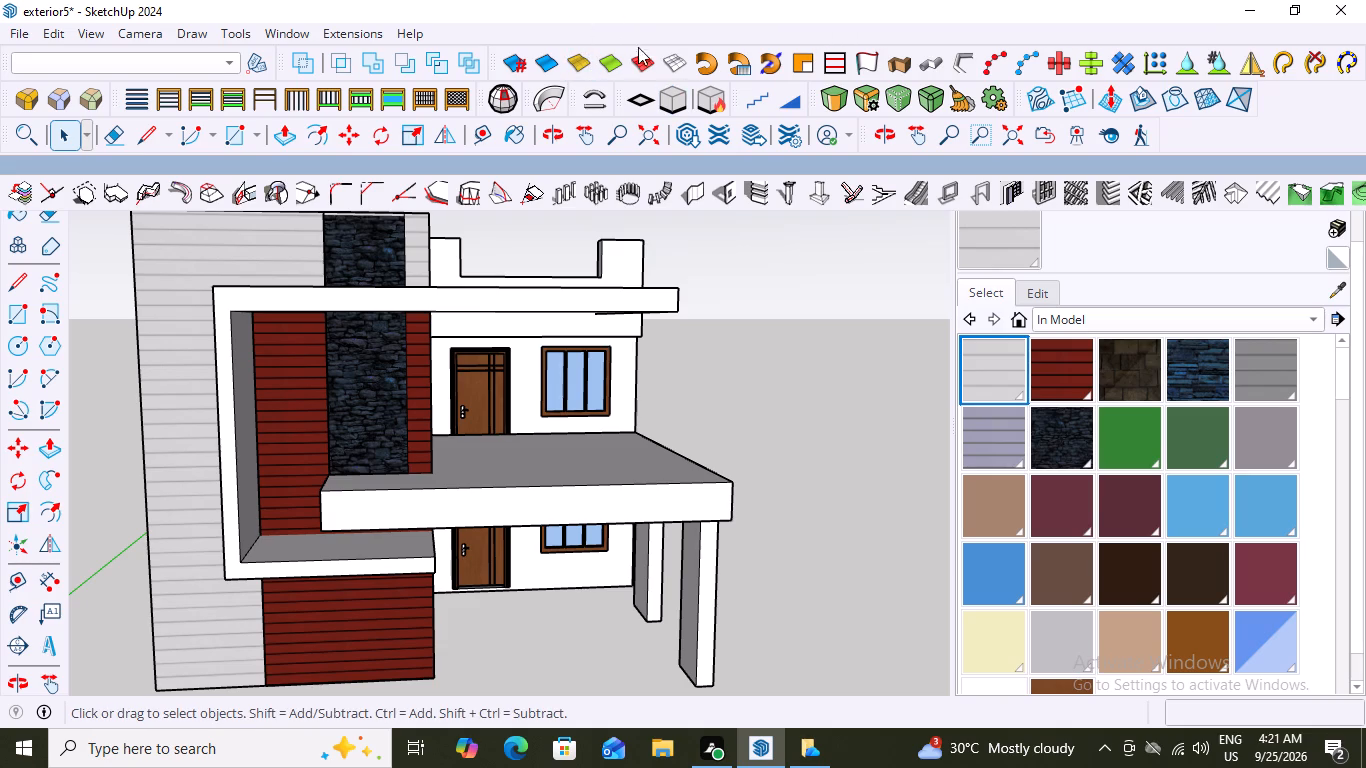
{"action": "scroll", "coordinate": [705, 48], "scroll_direction": "up", "scroll_amount": 2}
{"action": "scroll", "coordinate": [842, 49], "scroll_direction": "up", "scroll_amount": 1}
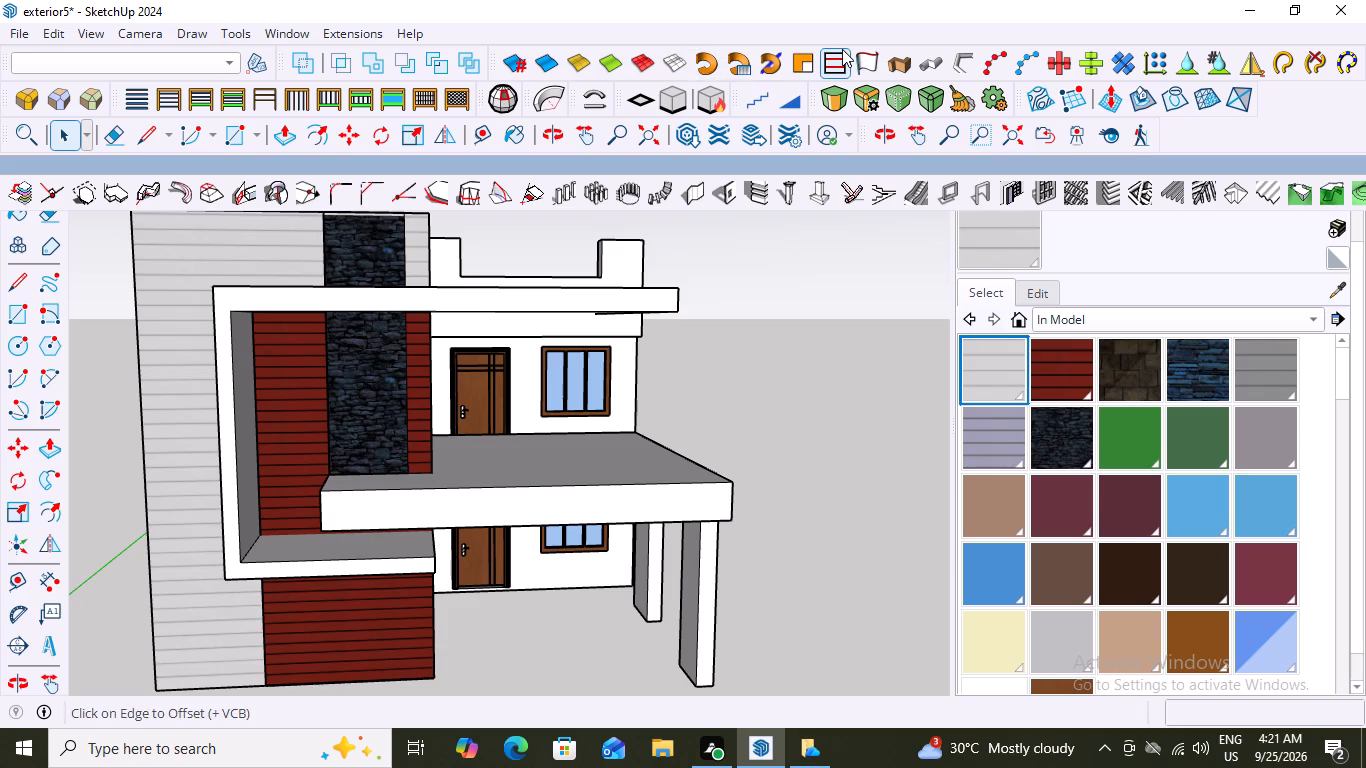
{"action": "scroll", "coordinate": [775, 97], "scroll_direction": "down", "scroll_amount": 4}
{"action": "scroll", "coordinate": [1013, 85], "scroll_direction": "up", "scroll_amount": 1}
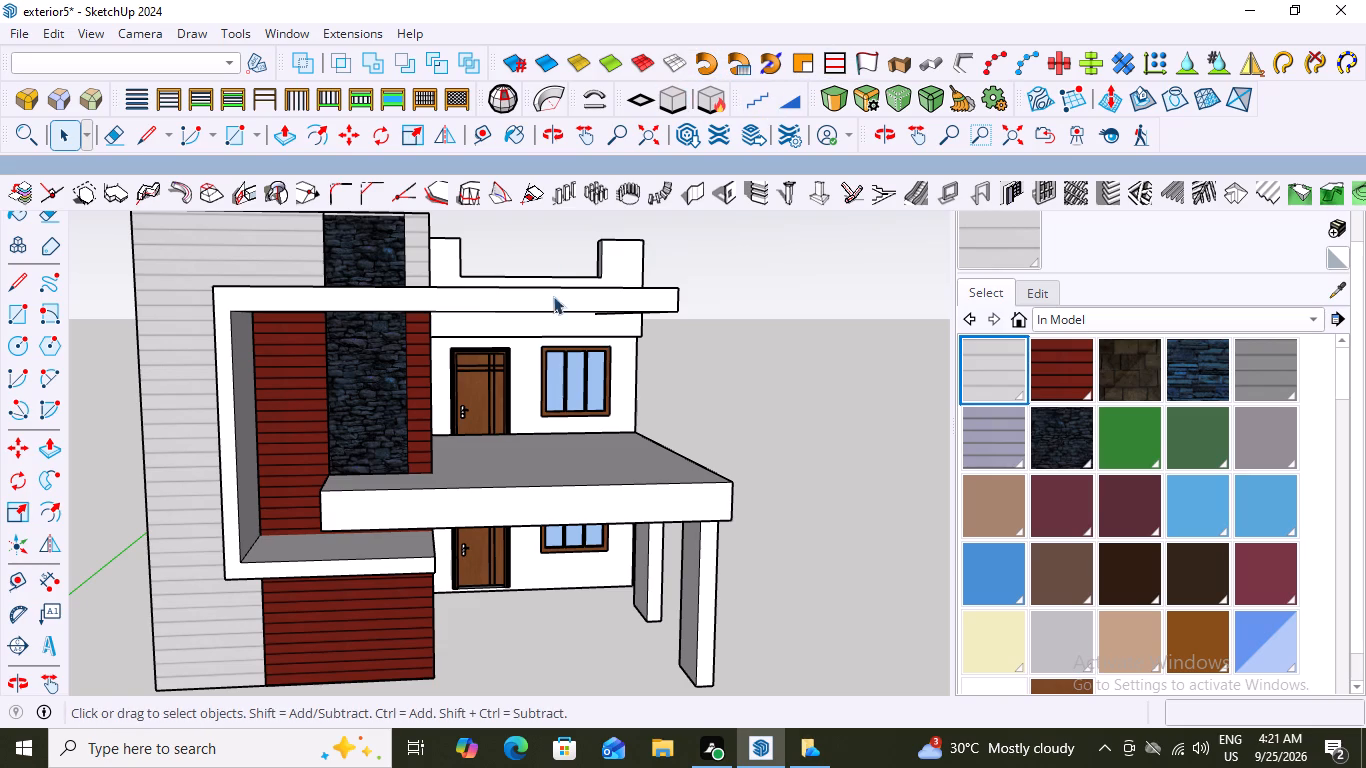
{"action": "scroll", "coordinate": [543, 303], "scroll_direction": "down", "scroll_amount": 2}
{"action": "scroll", "coordinate": [518, 319], "scroll_direction": "up", "scroll_amount": 2}
{"action": "scroll", "coordinate": [518, 319], "scroll_direction": "down", "scroll_amount": 8}
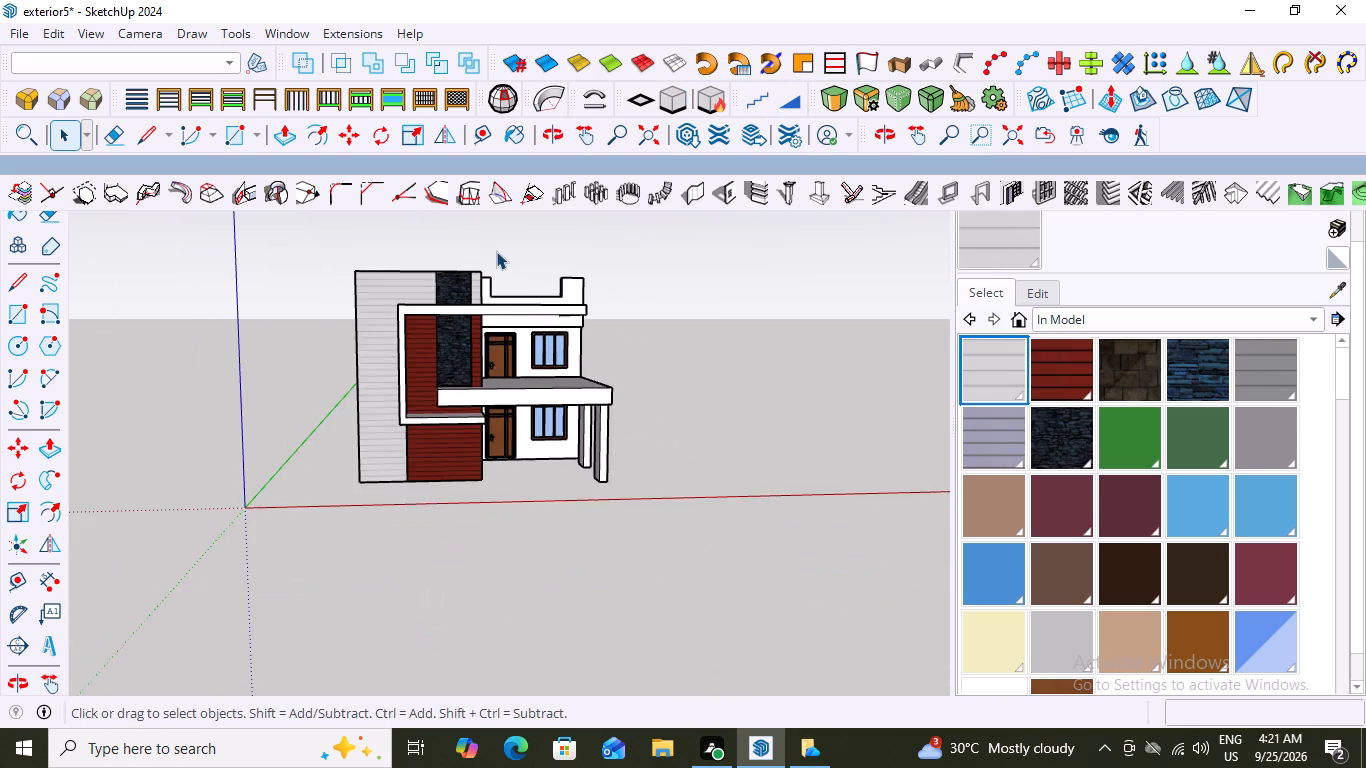
{"action": "scroll", "coordinate": [495, 249], "scroll_direction": "up", "scroll_amount": 10}
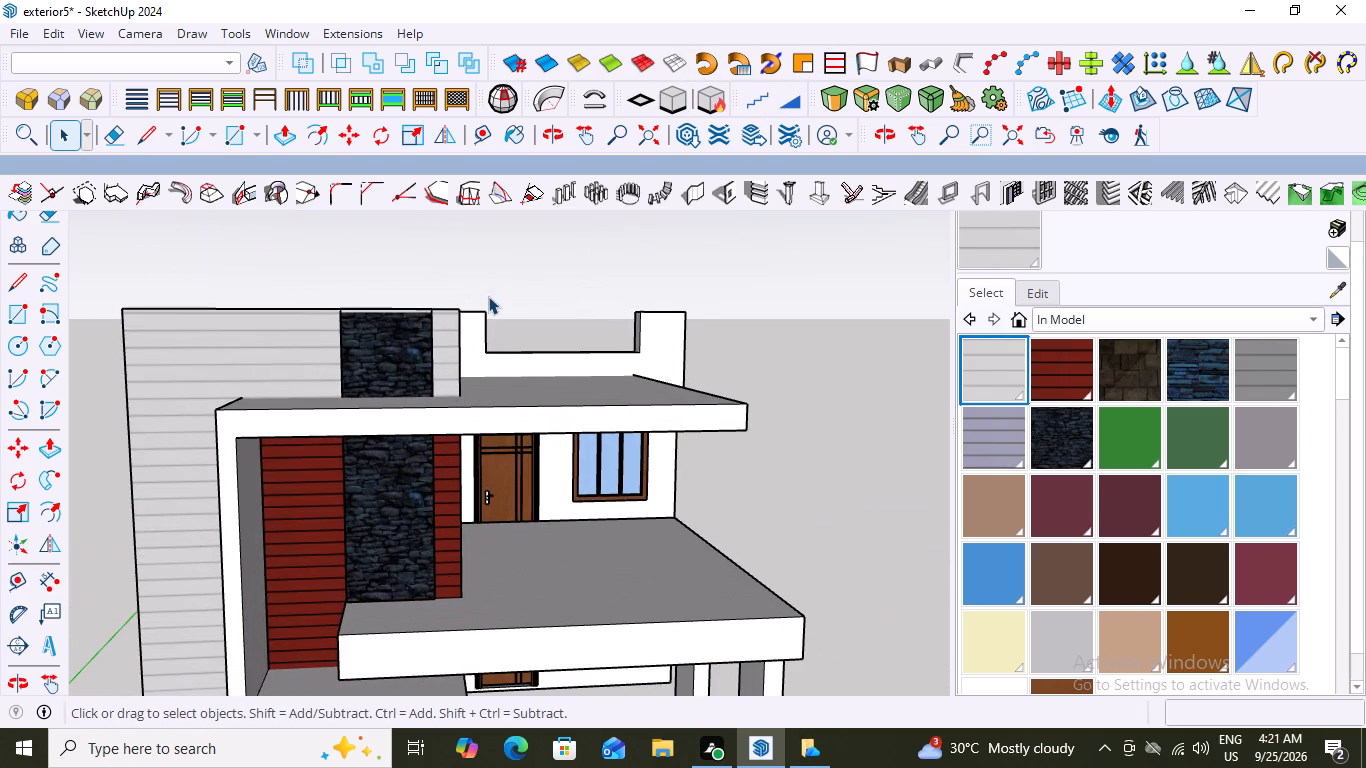
{"action": "scroll", "coordinate": [488, 296], "scroll_direction": "down", "scroll_amount": 2}
{"action": "scroll", "coordinate": [473, 358], "scroll_direction": "up", "scroll_amount": 2}
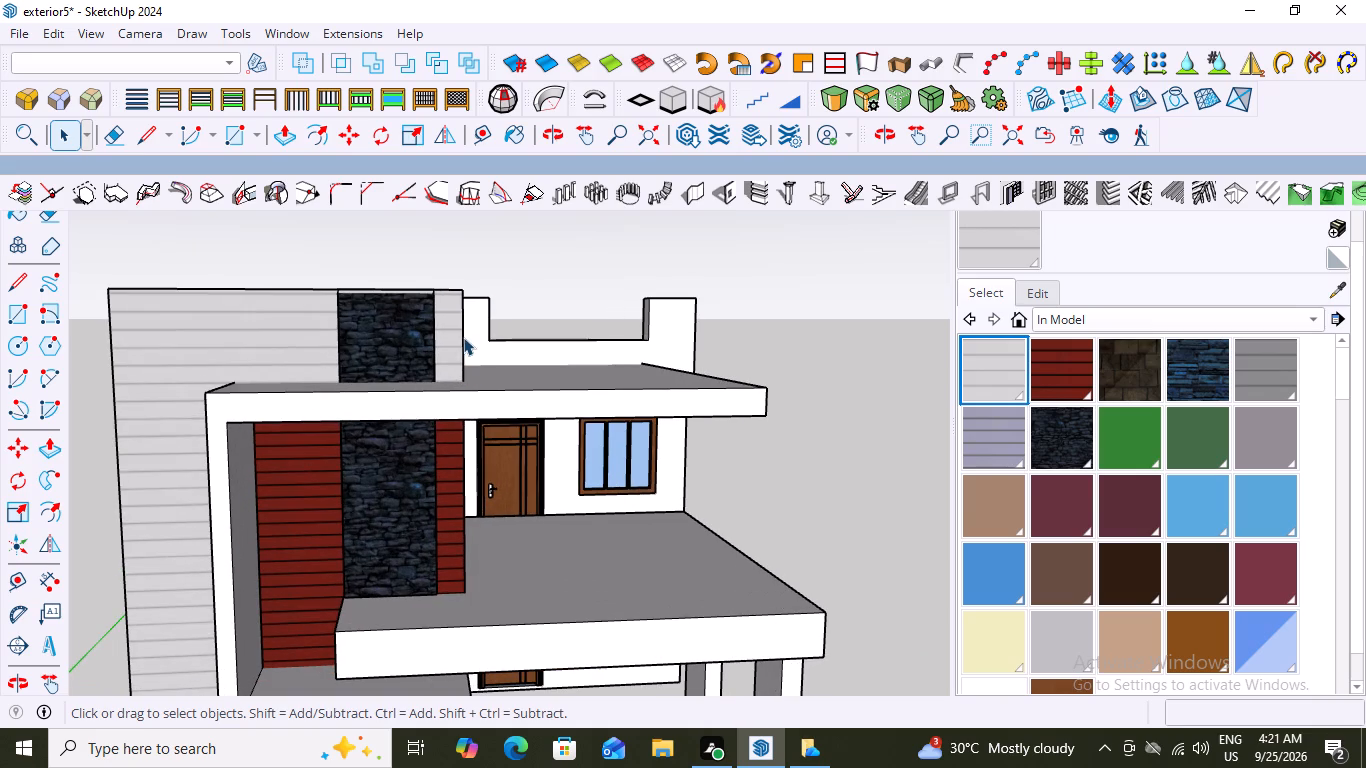
{"action": "scroll", "coordinate": [463, 337], "scroll_direction": "down", "scroll_amount": 2}
{"action": "scroll", "coordinate": [467, 278], "scroll_direction": "up", "scroll_amount": 2}
{"action": "scroll", "coordinate": [469, 277], "scroll_direction": "down", "scroll_amount": 4}
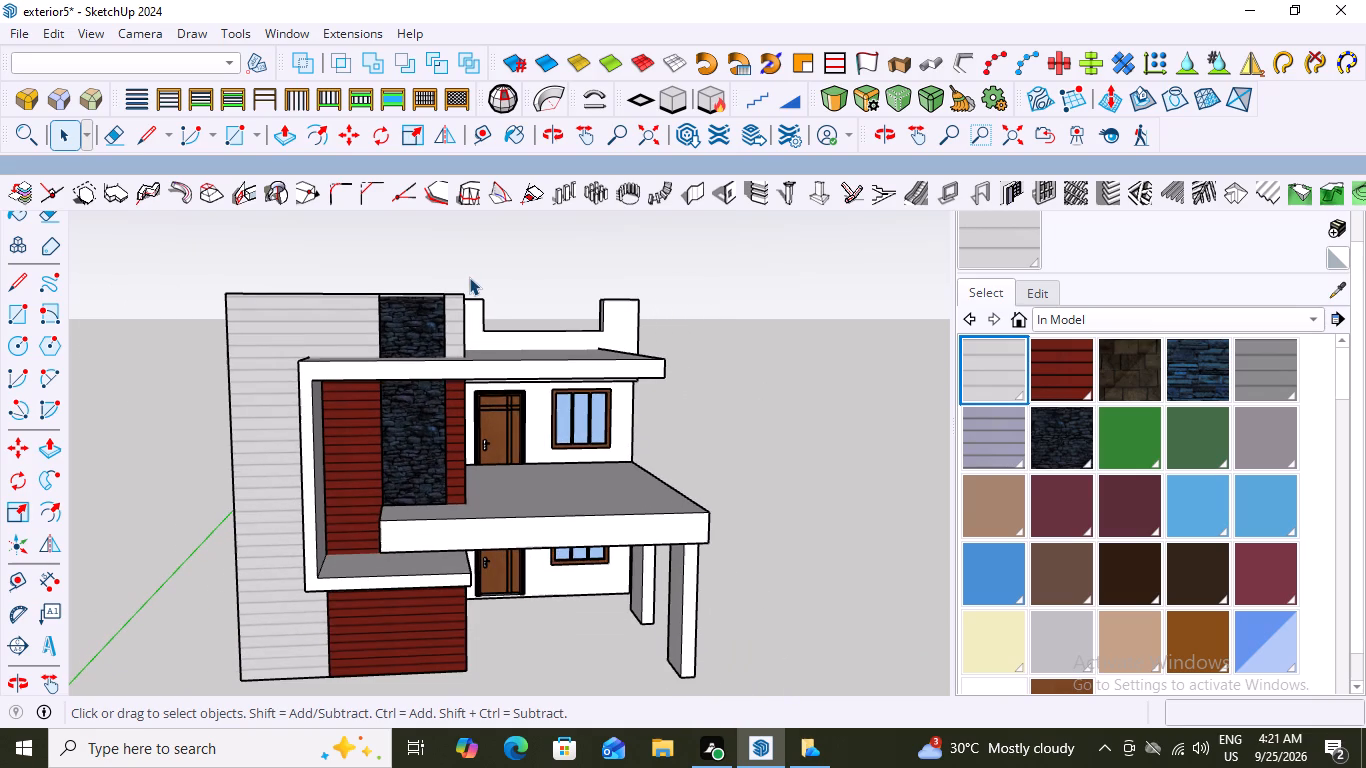
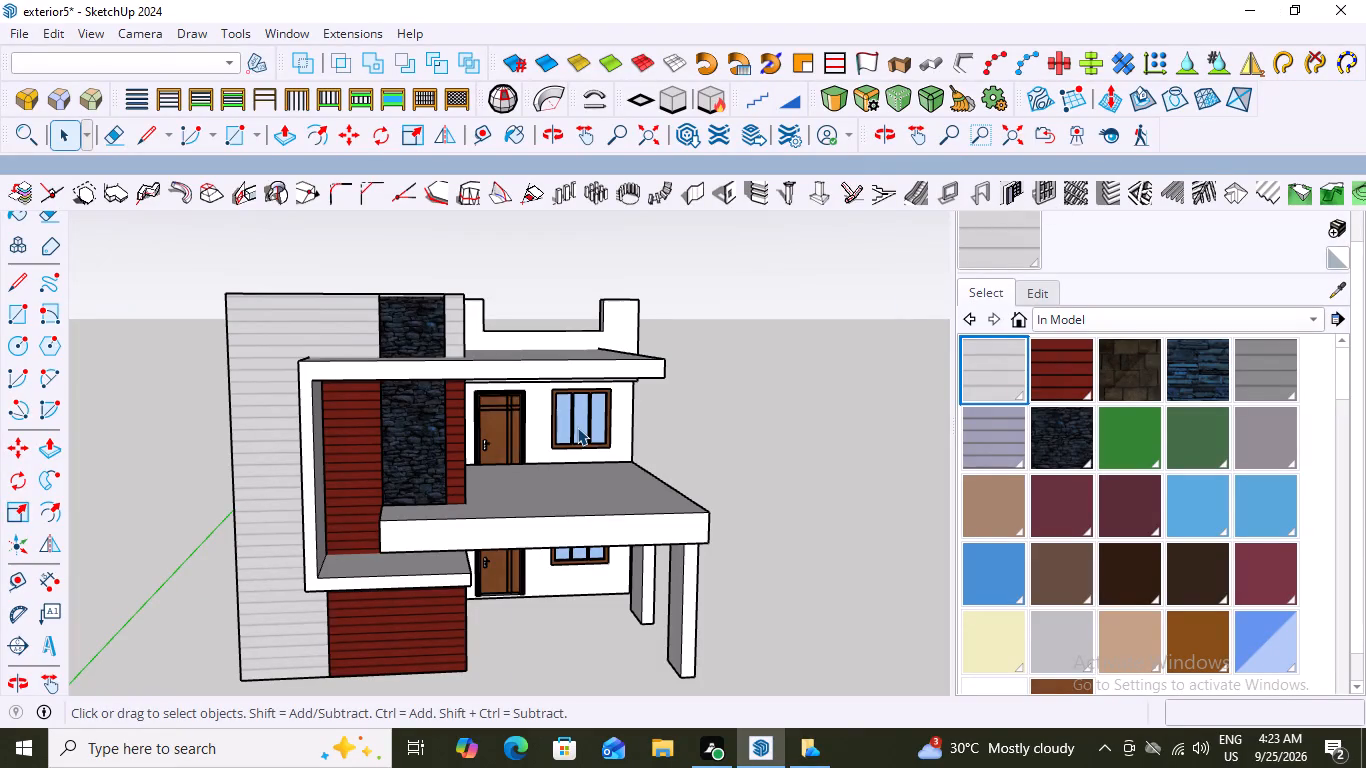
Examine the front facade from near and far, focusing on the white upper-floor wall with the door and window above the canopy slab.
{"action": "scroll", "coordinate": [577, 427], "scroll_direction": "down", "scroll_amount": 1}
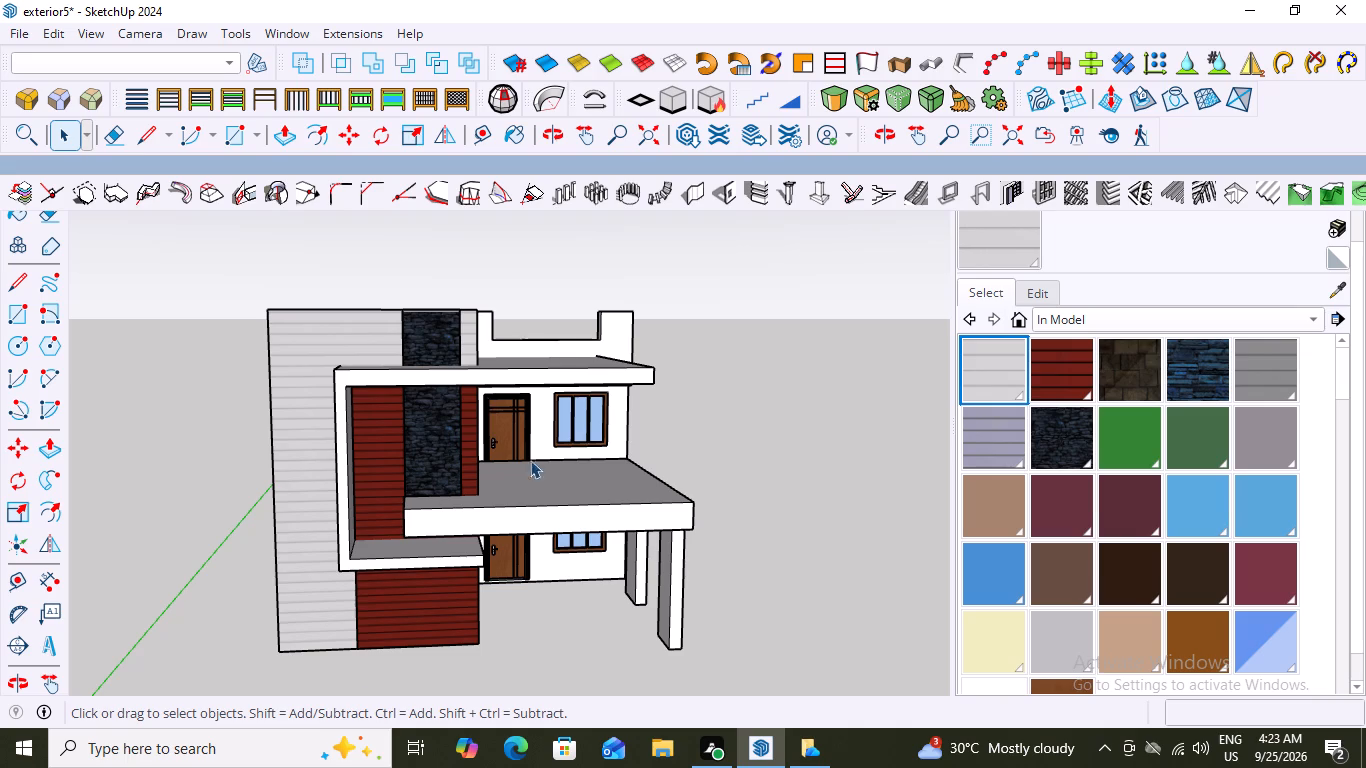
{"action": "scroll", "coordinate": [348, 767], "scroll_direction": "down", "scroll_amount": 2}
{"action": "scroll", "coordinate": [176, 662], "scroll_direction": "up", "scroll_amount": 1}
{"action": "scroll", "coordinate": [445, 548], "scroll_direction": "up", "scroll_amount": 2}
{"action": "scroll", "coordinate": [407, 527], "scroll_direction": "down", "scroll_amount": 4}
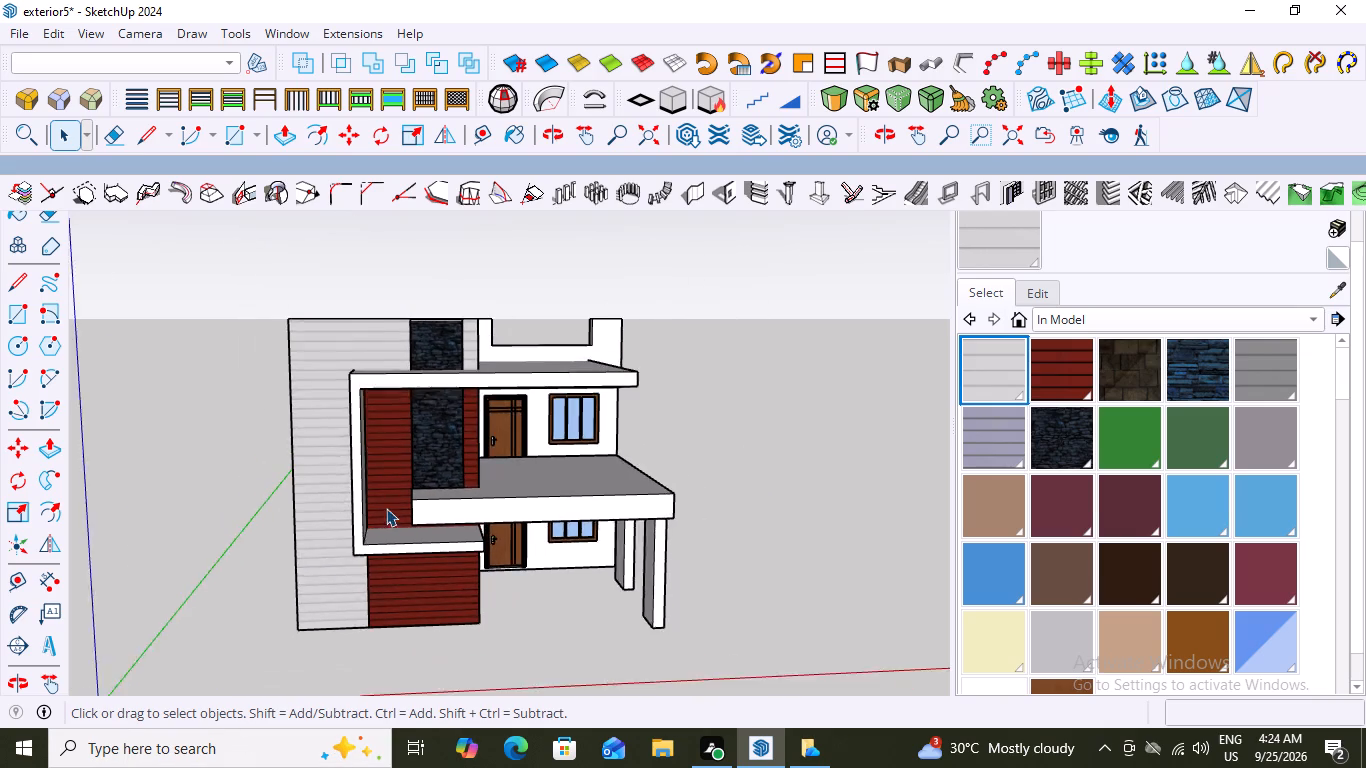
{"action": "scroll", "coordinate": [386, 508], "scroll_direction": "down", "scroll_amount": 1}
{"action": "scroll", "coordinate": [581, 463], "scroll_direction": "up", "scroll_amount": 2}
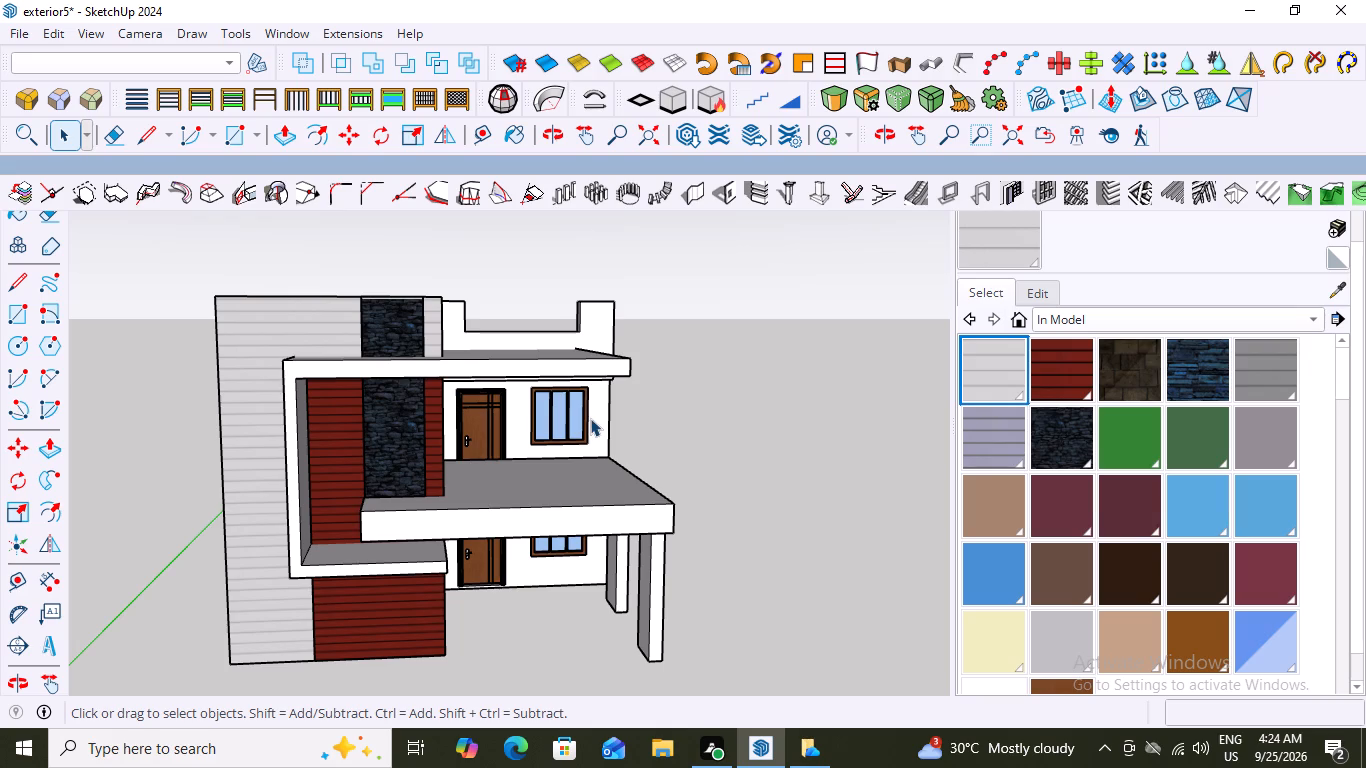
{"action": "scroll", "coordinate": [593, 411], "scroll_direction": "up", "scroll_amount": 2}
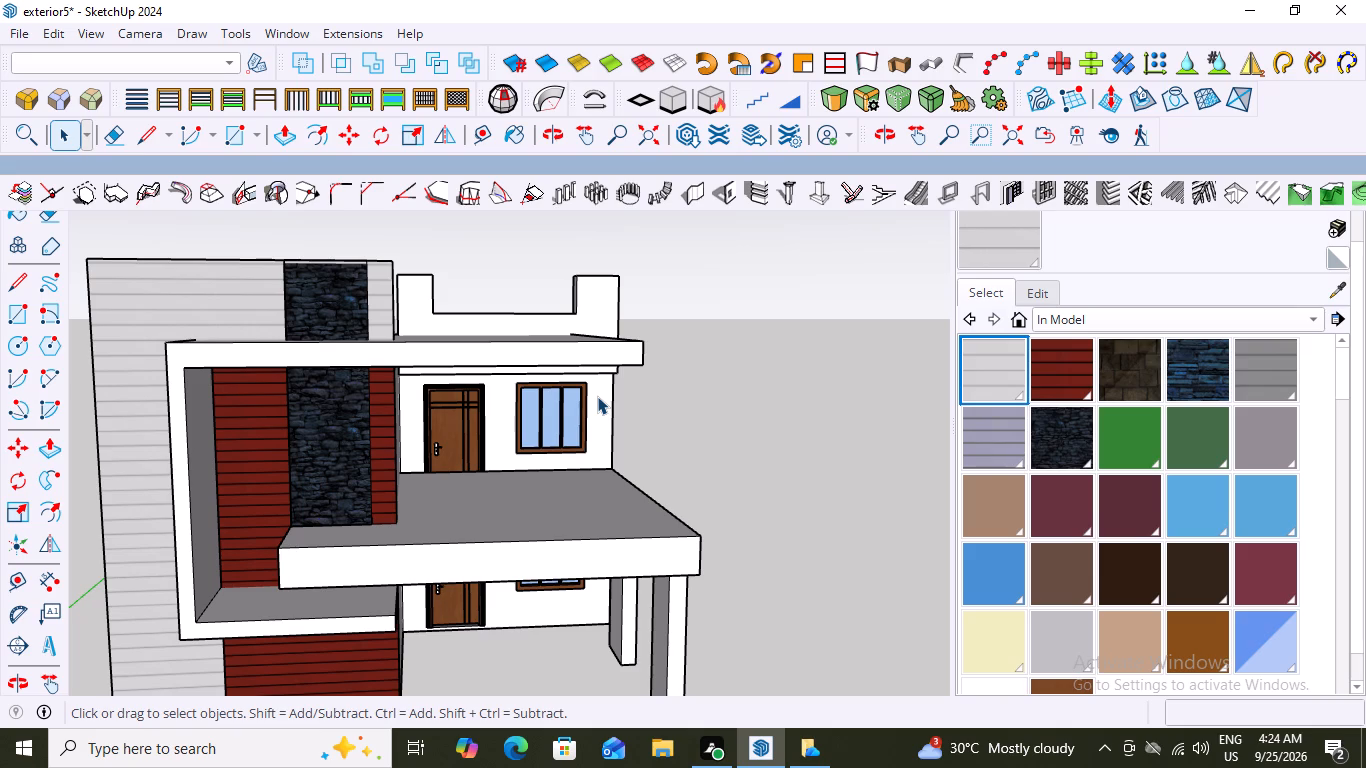
{"action": "scroll", "coordinate": [597, 396], "scroll_direction": "up", "scroll_amount": 2}
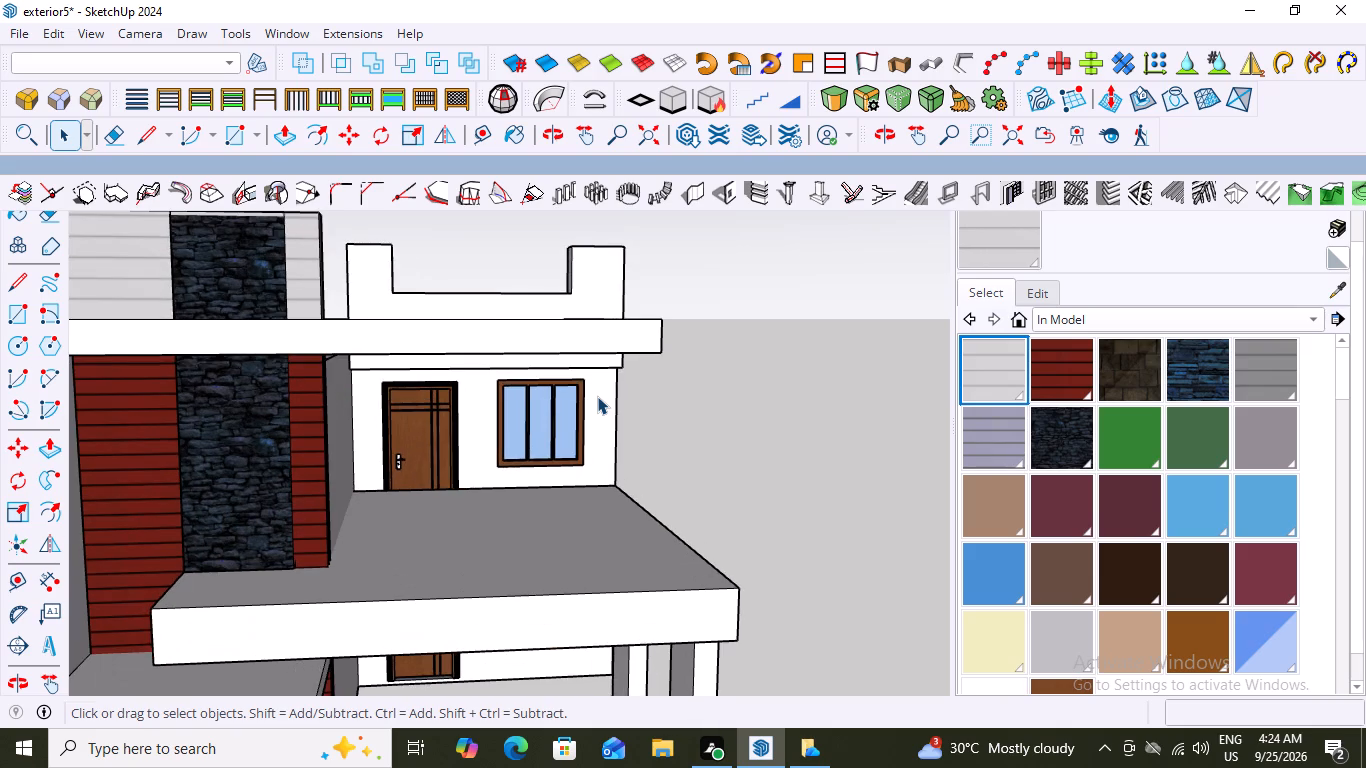
{"action": "scroll", "coordinate": [597, 396], "scroll_direction": "down", "scroll_amount": 1}
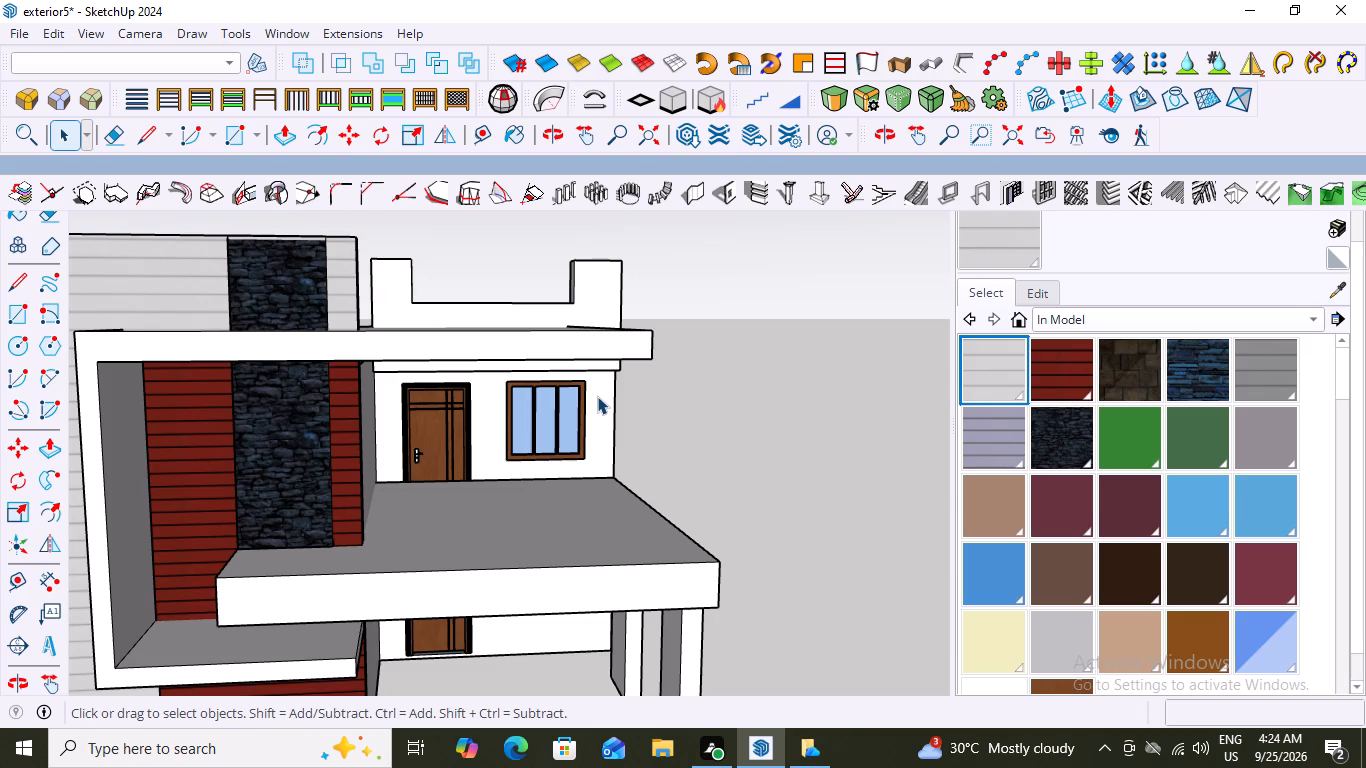
{"action": "scroll", "coordinate": [561, 420], "scroll_direction": "down", "scroll_amount": 2}
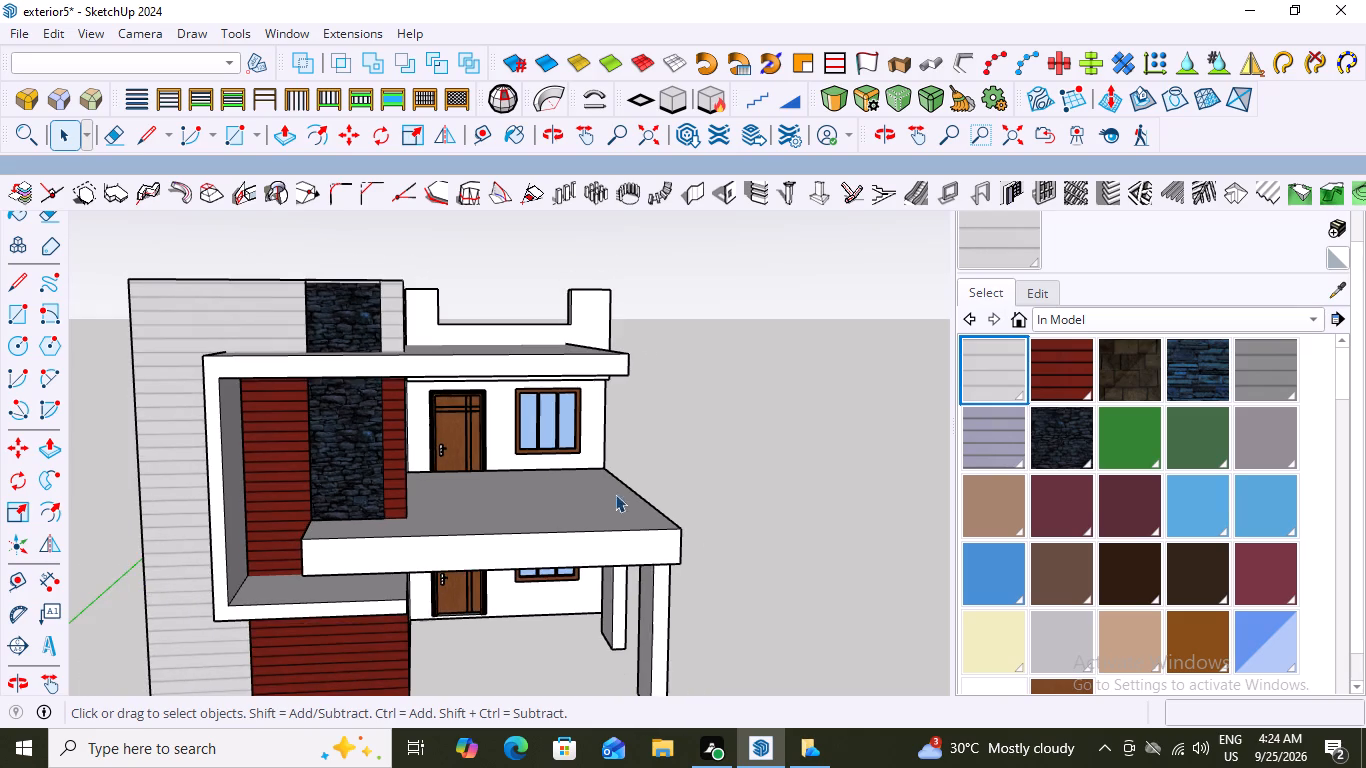
{"action": "scroll", "coordinate": [595, 440], "scroll_direction": "down", "scroll_amount": 4}
{"action": "scroll", "coordinate": [550, 458], "scroll_direction": "up", "scroll_amount": 2}
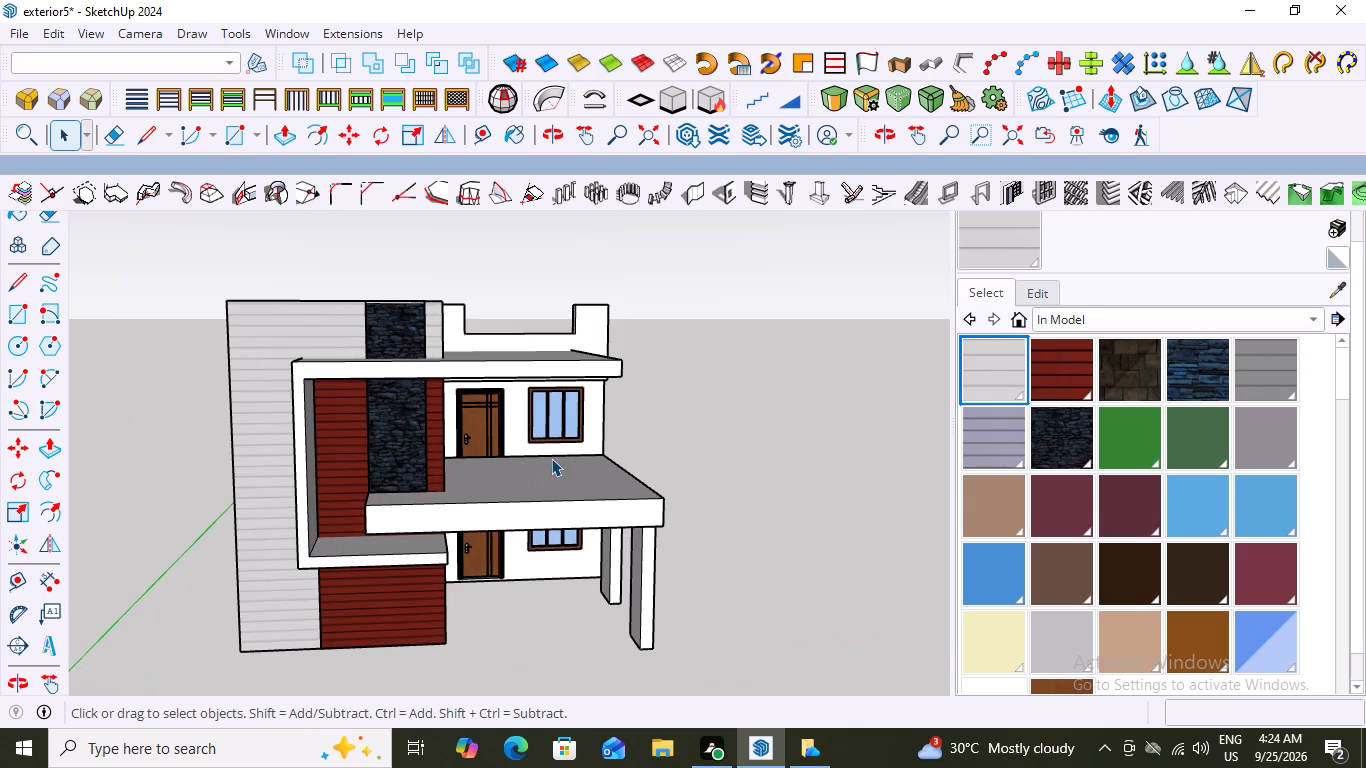
{"action": "scroll", "coordinate": [551, 458], "scroll_direction": "up", "scroll_amount": 2}
{"action": "scroll", "coordinate": [551, 458], "scroll_direction": "down", "scroll_amount": 2}
{"action": "scroll", "coordinate": [551, 458], "scroll_direction": "up", "scroll_amount": 1}
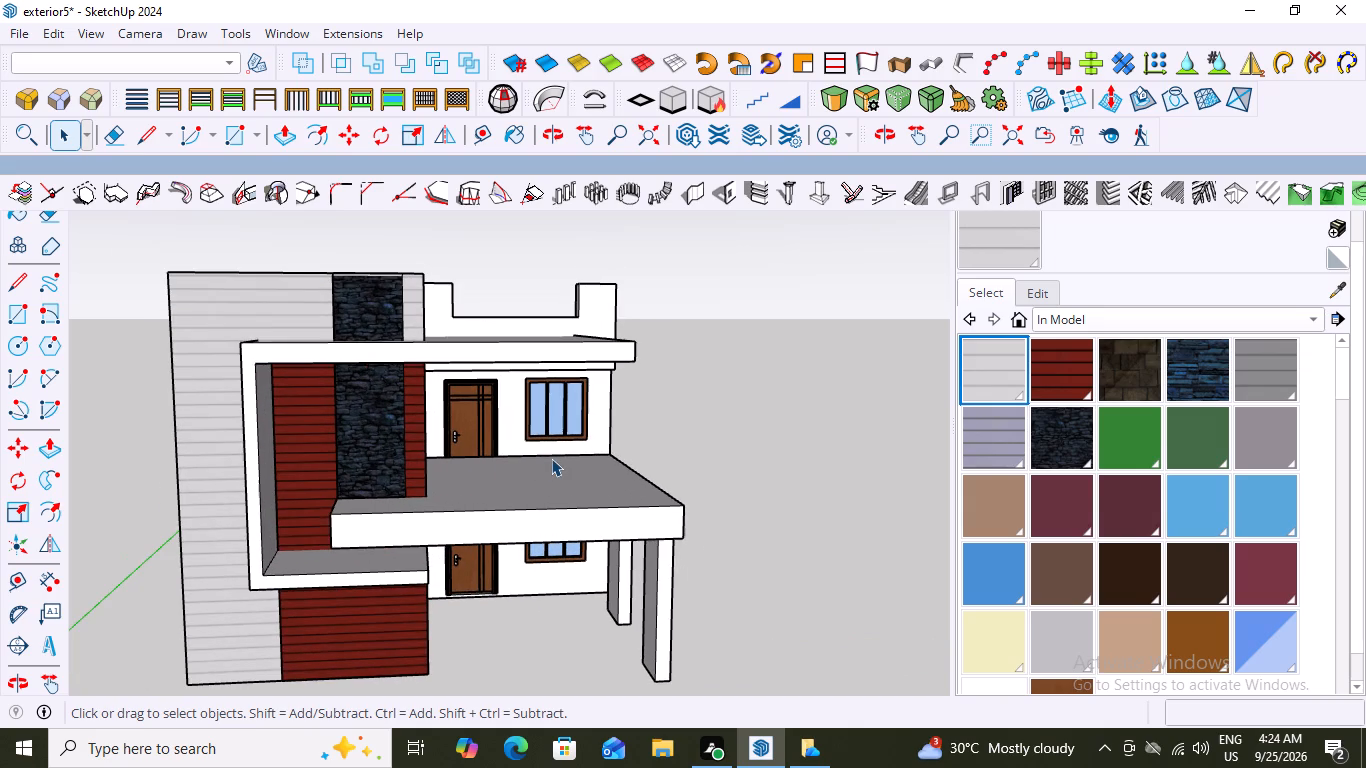
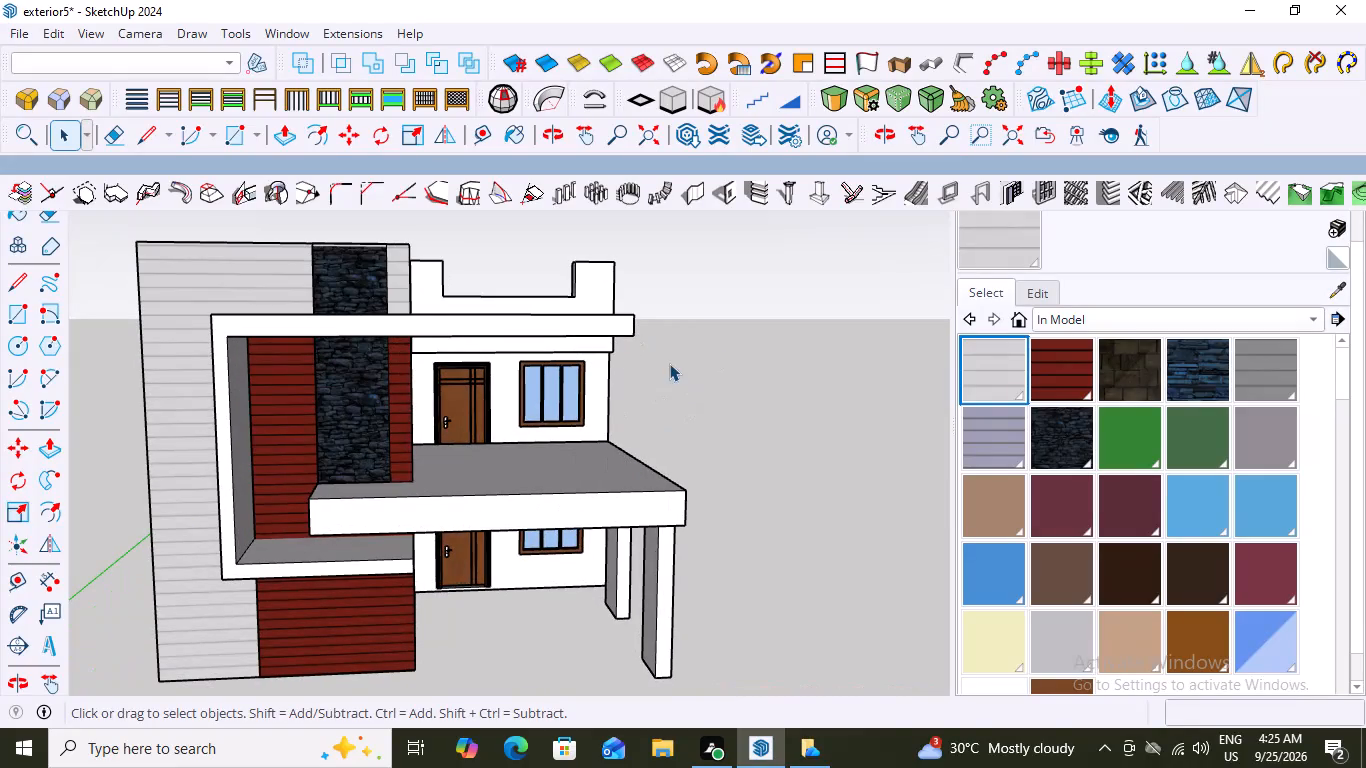
Examine the front facade's upper-floor wall, the roof slab and the parapet above it from near and far.
{"action": "scroll", "coordinate": [585, 318], "scroll_direction": "down", "scroll_amount": 2}
{"action": "scroll", "coordinate": [514, 392], "scroll_direction": "up", "scroll_amount": 3}
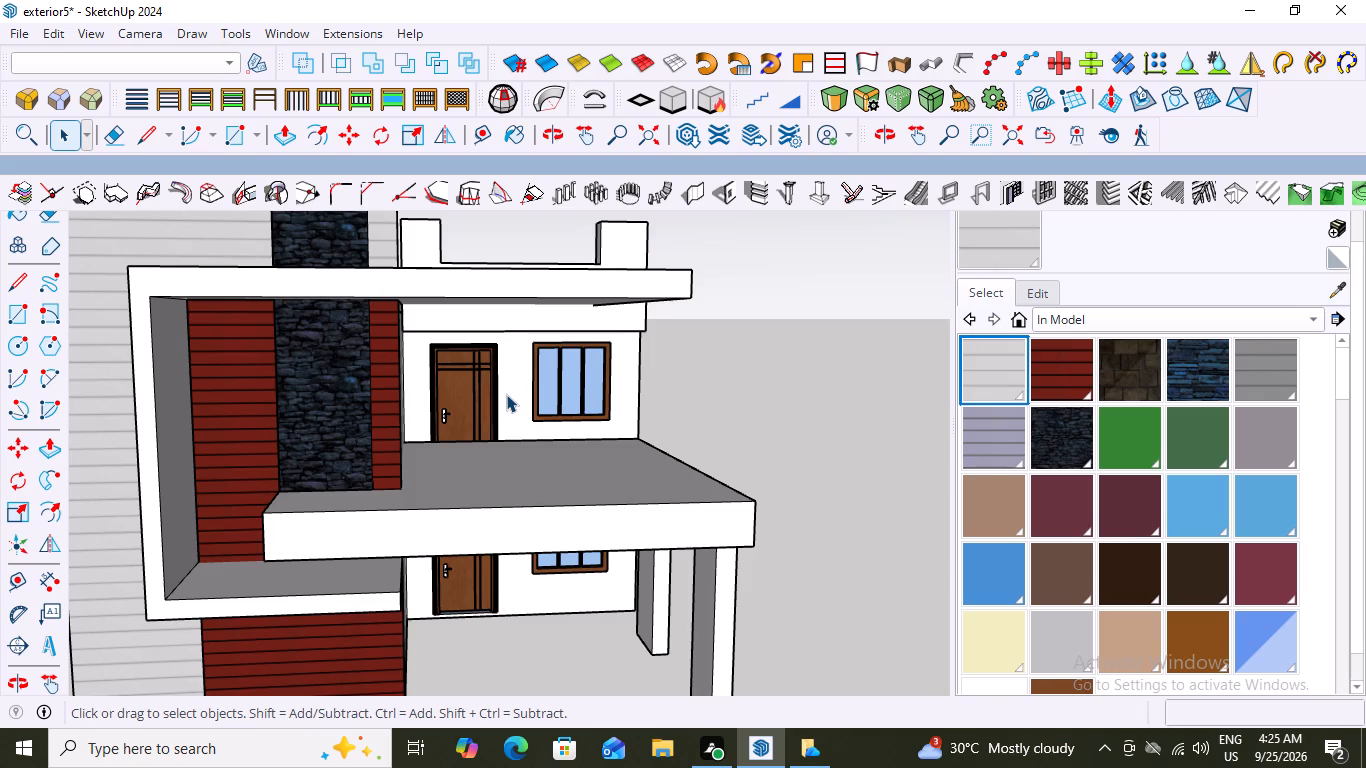
{"action": "scroll", "coordinate": [506, 394], "scroll_direction": "up", "scroll_amount": 1}
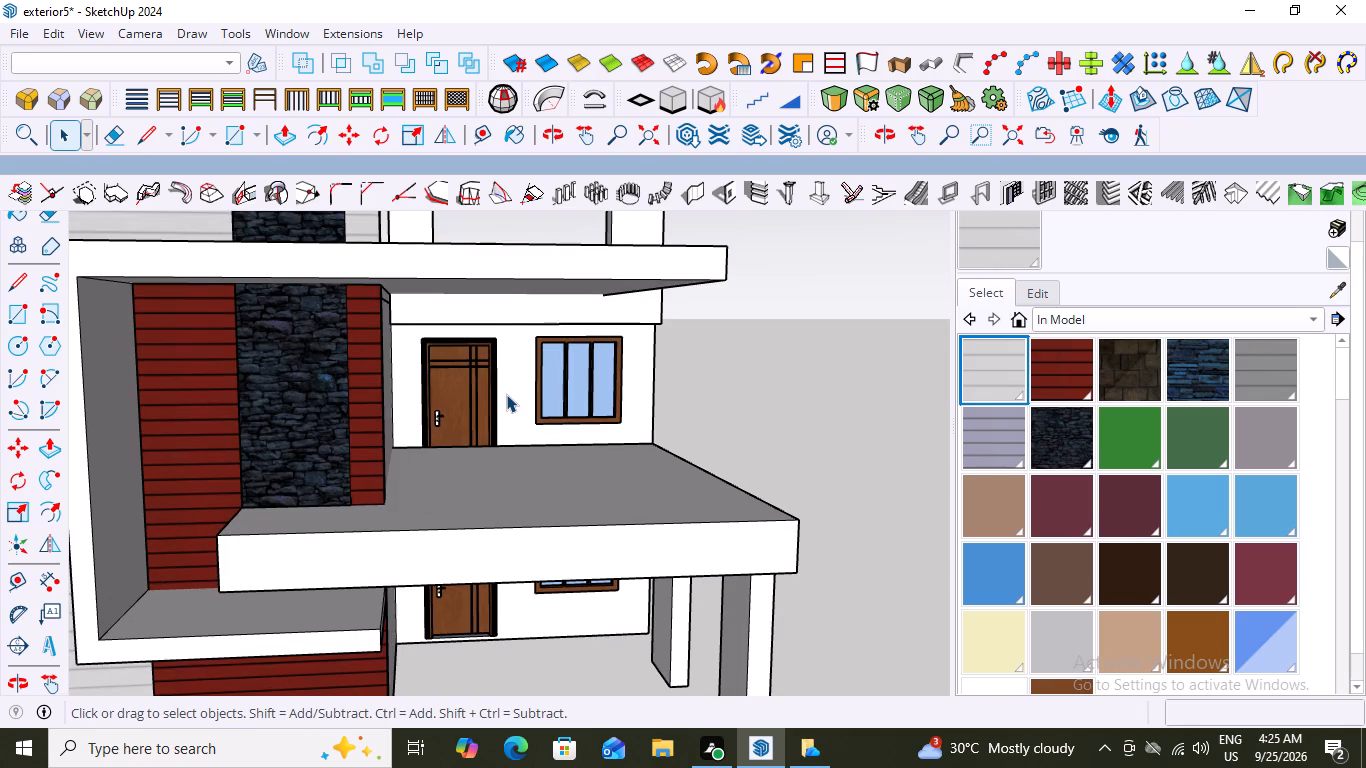
{"action": "scroll", "coordinate": [506, 394], "scroll_direction": "down", "scroll_amount": 8}
{"action": "scroll", "coordinate": [545, 323], "scroll_direction": "up", "scroll_amount": 4}
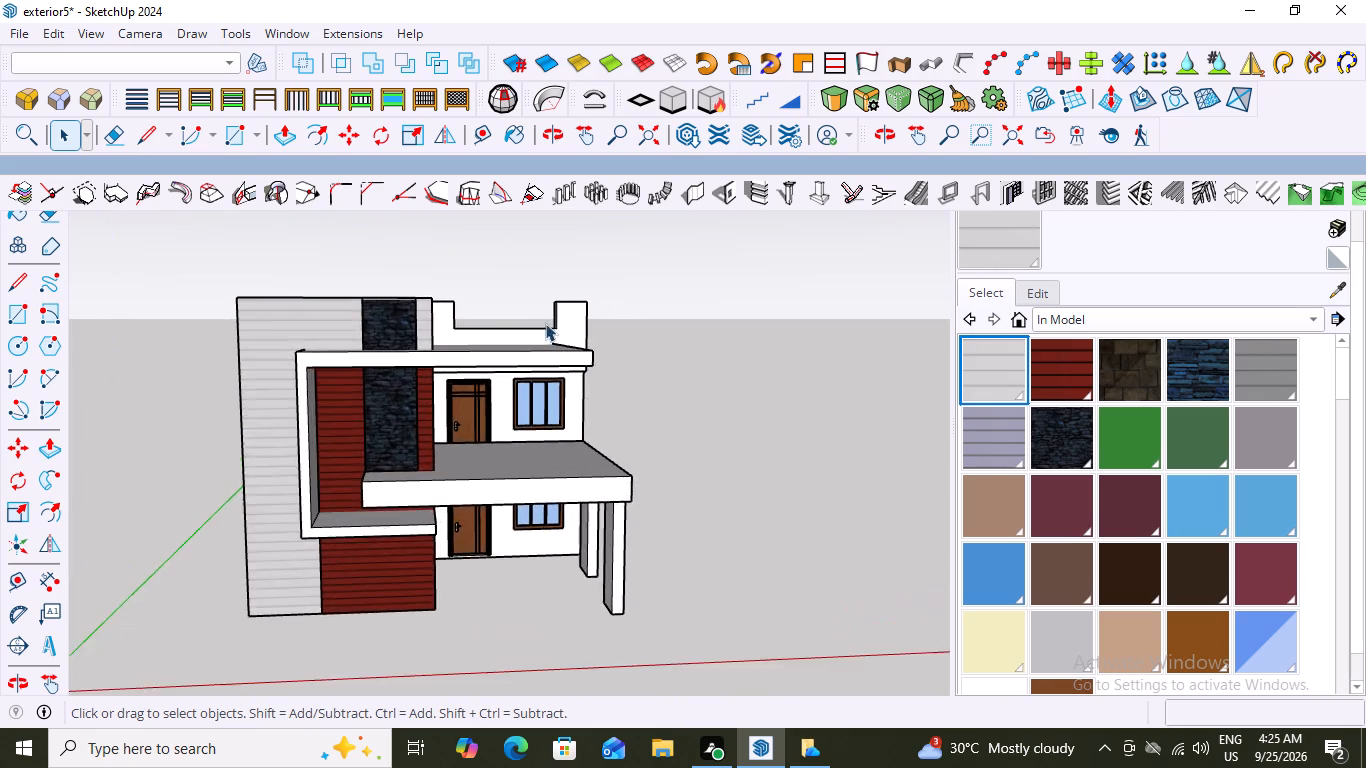
{"action": "scroll", "coordinate": [545, 323], "scroll_direction": "up", "scroll_amount": 8}
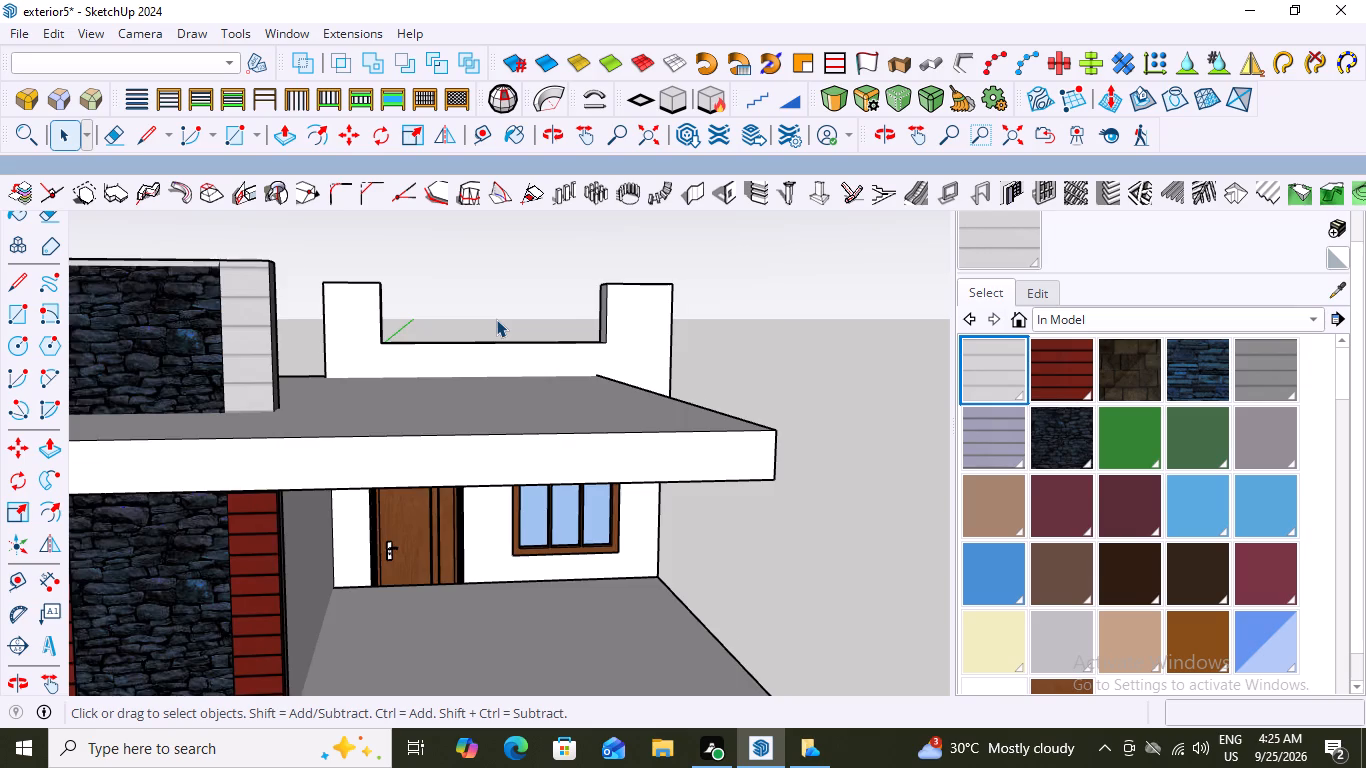
{"action": "scroll", "coordinate": [496, 319], "scroll_direction": "down", "scroll_amount": 12}
{"action": "scroll", "coordinate": [371, 387], "scroll_direction": "up", "scroll_amount": 7}
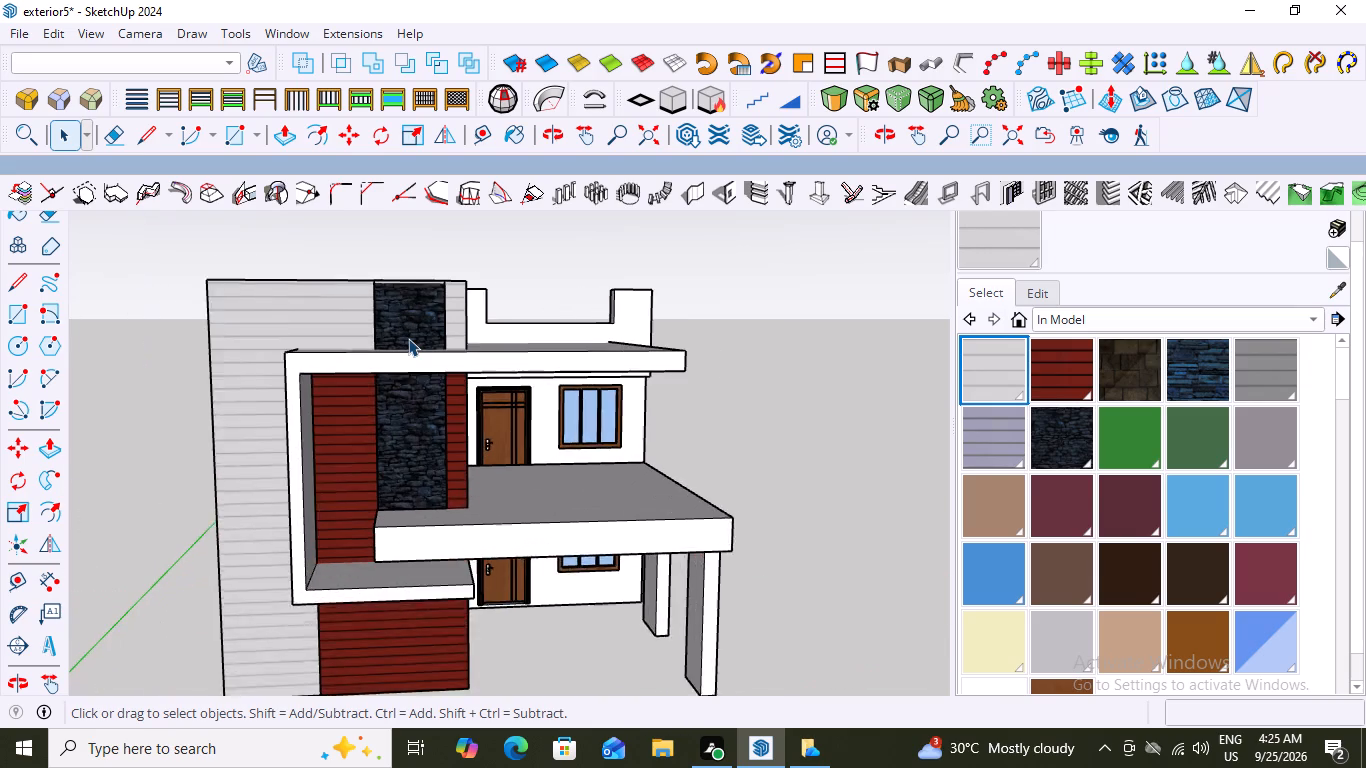
Examine the front facade from lower and higher viewing angles, checking the stone strip, the projecting frame and both slabs.
{"action": "scroll", "coordinate": [408, 338], "scroll_direction": "down", "scroll_amount": 3}
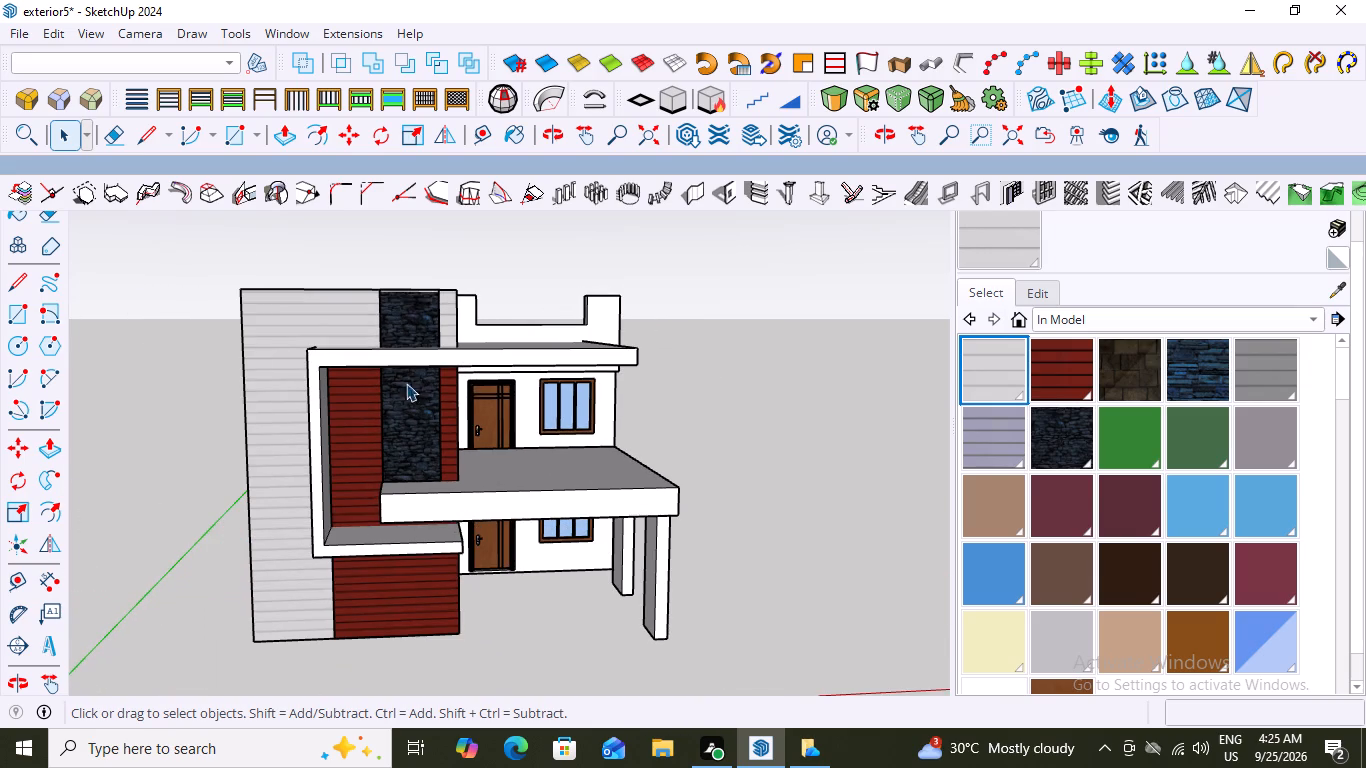
{"action": "scroll", "coordinate": [412, 320], "scroll_direction": "down", "scroll_amount": 1}
{"action": "middle_click_drag", "start_coordinate": [403, 330], "coordinate": [405, 263]}
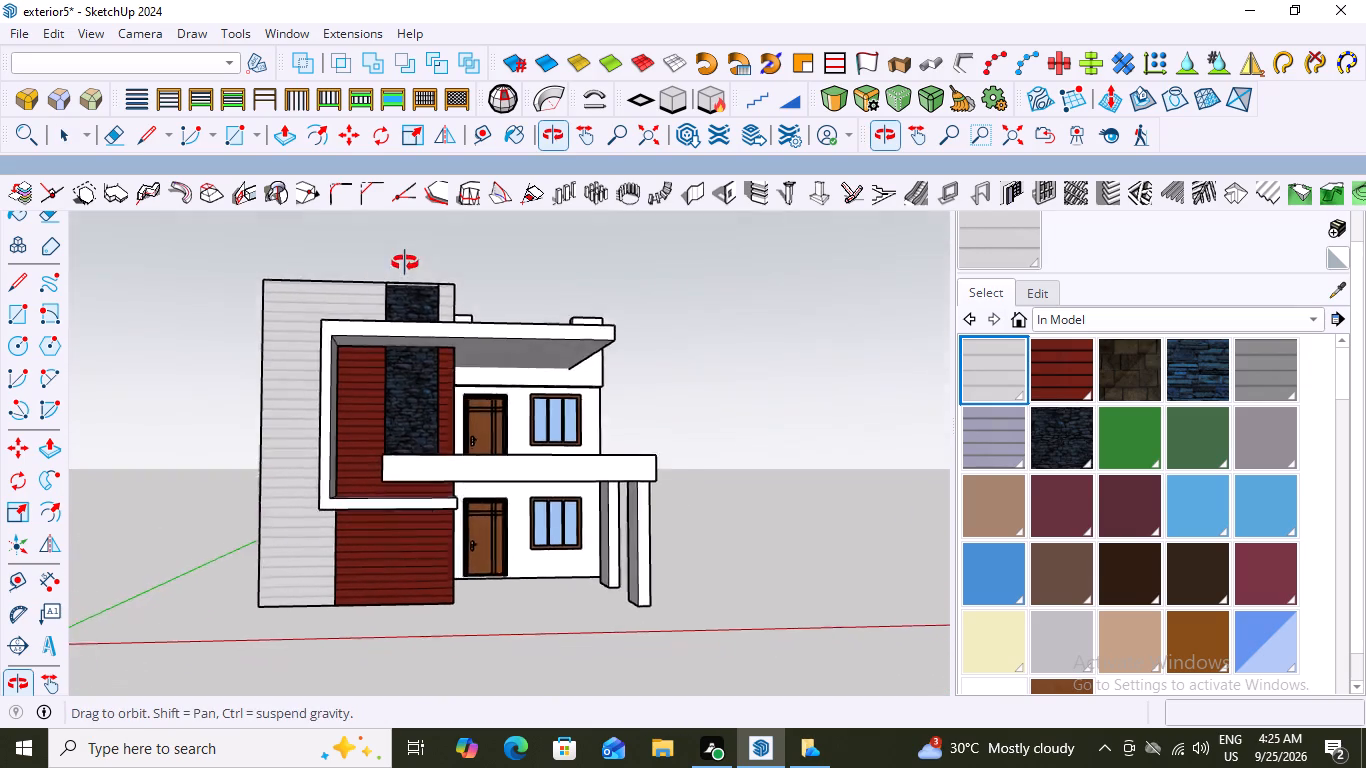
{"action": "middle_click_drag", "start_coordinate": [405, 263], "coordinate": [406, 262]}
{"action": "middle_click_drag", "start_coordinate": [434, 326], "coordinate": [412, 350]}
{"action": "middle_click_drag", "start_coordinate": [399, 313], "coordinate": [387, 373]}
{"action": "scroll", "coordinate": [404, 327], "scroll_direction": "up", "scroll_amount": 3}
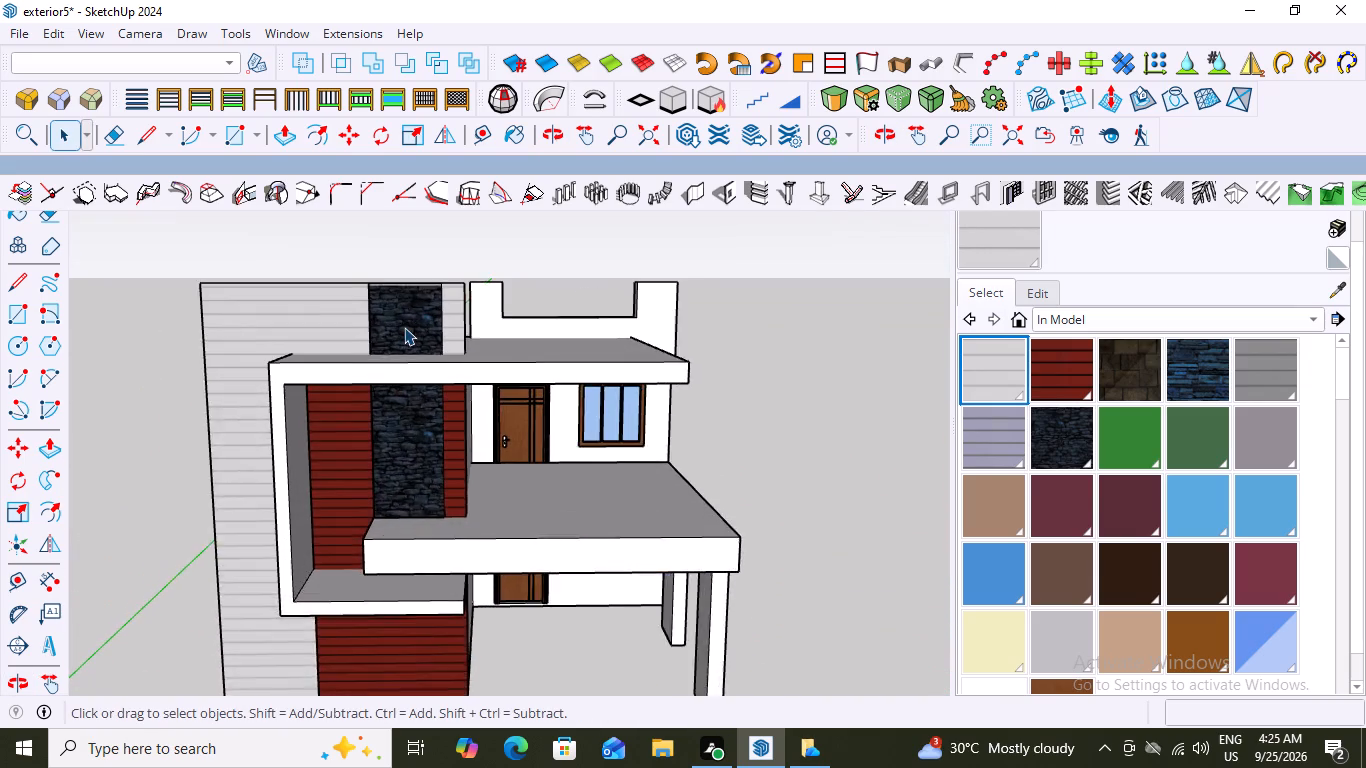
{"action": "scroll", "coordinate": [404, 327], "scroll_direction": "up", "scroll_amount": 2}
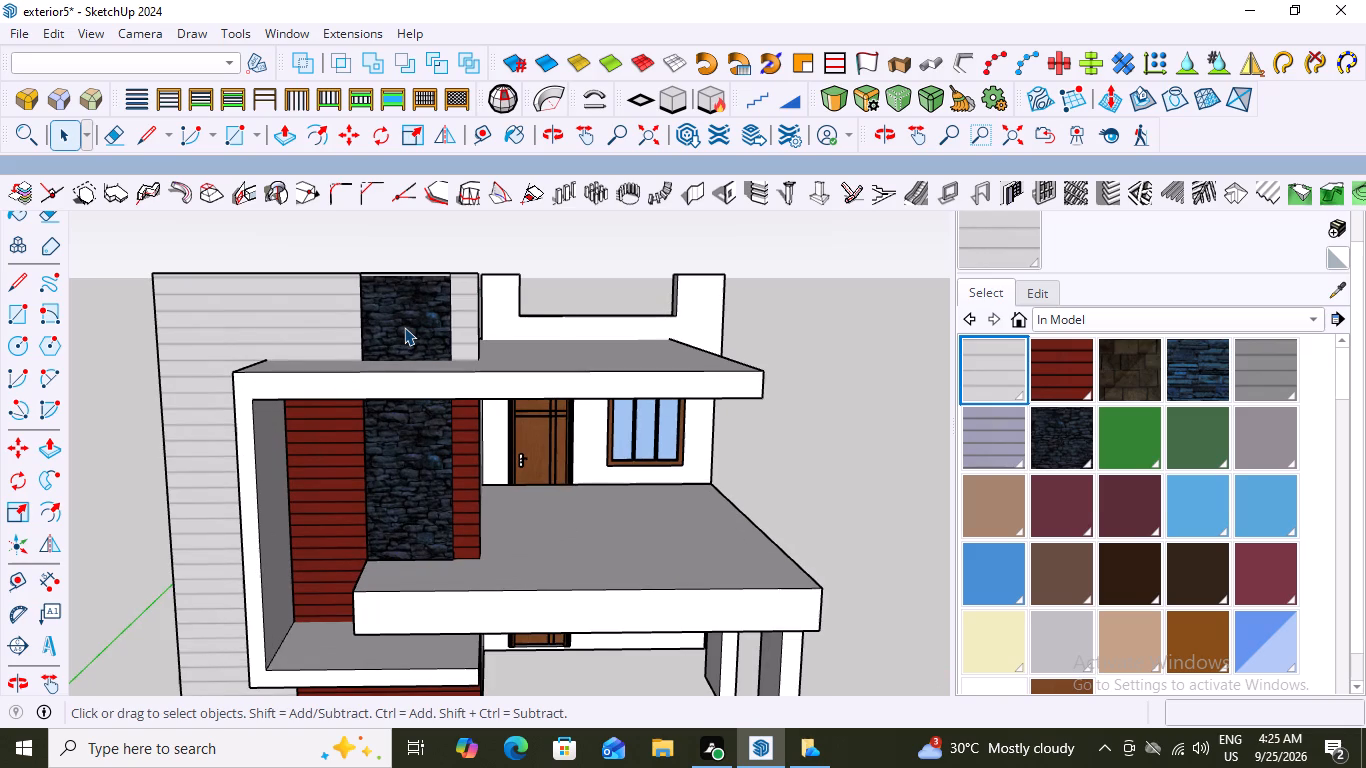
{"action": "scroll", "coordinate": [404, 327], "scroll_direction": "down", "scroll_amount": 1}
{"action": "middle_click_drag", "start_coordinate": [452, 348], "coordinate": [462, 326]}
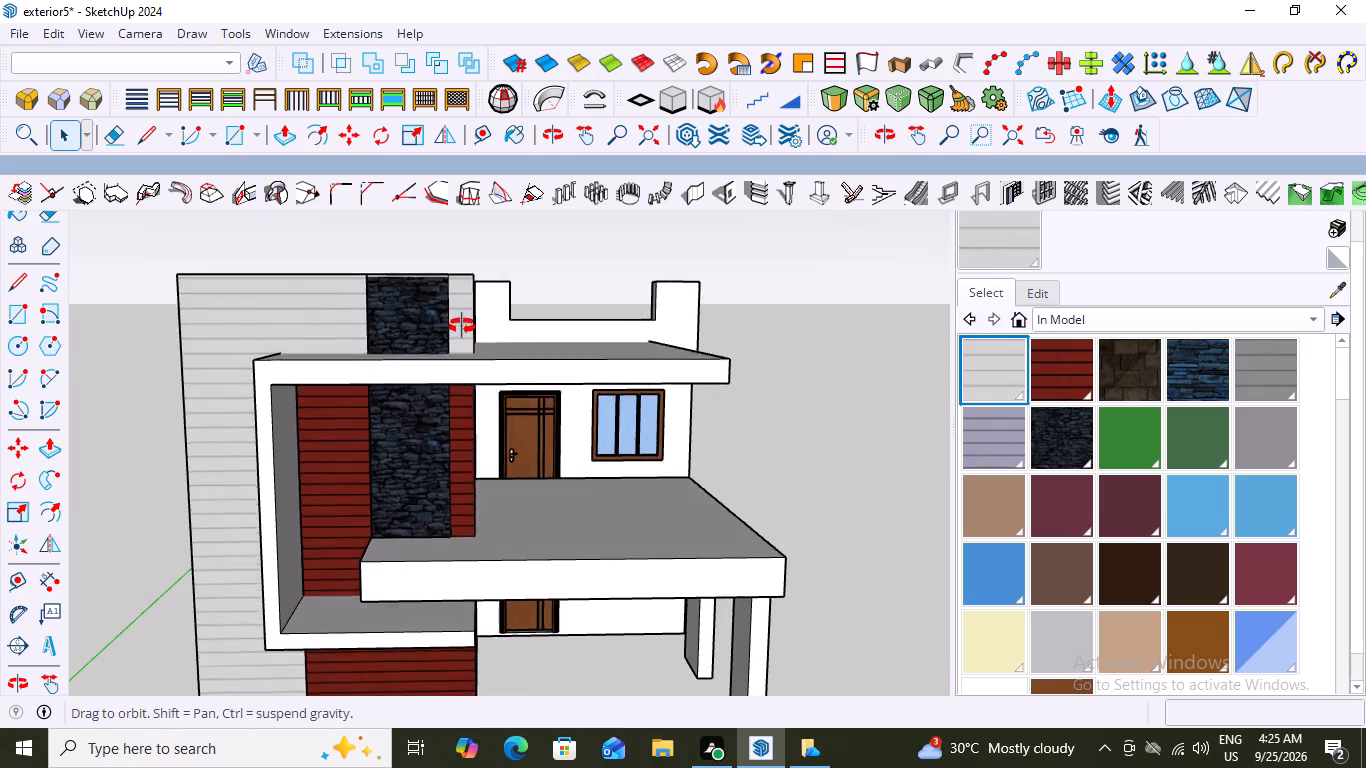
{"action": "middle_click_drag", "start_coordinate": [462, 326], "coordinate": [465, 311]}
Examine the front facade's red and stone cladding and the white ground-floor entrance wall beneath the canopy slab from near and far.
{"action": "scroll", "coordinate": [470, 313], "scroll_direction": "up", "scroll_amount": 1}
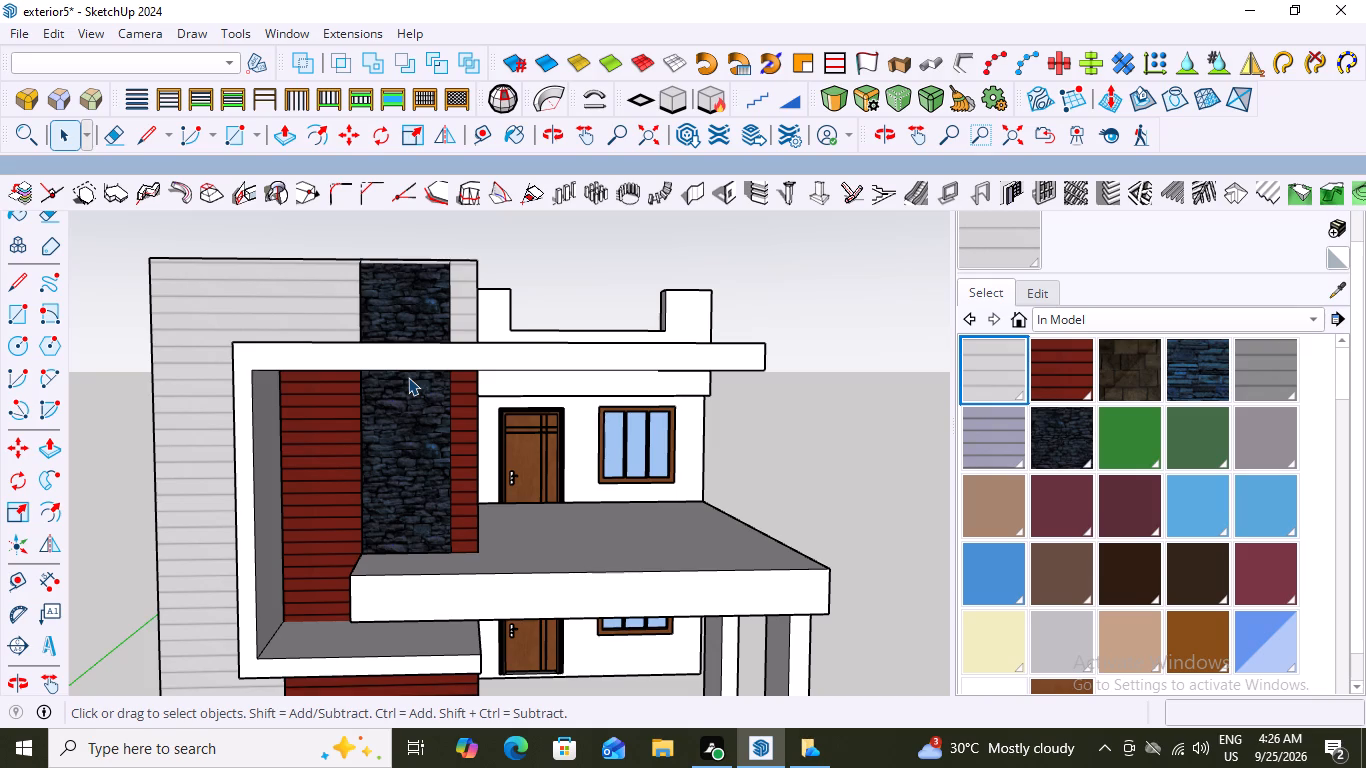
{"action": "scroll", "coordinate": [408, 377], "scroll_direction": "down", "scroll_amount": 2}
{"action": "scroll", "coordinate": [408, 377], "scroll_direction": "up", "scroll_amount": 1}
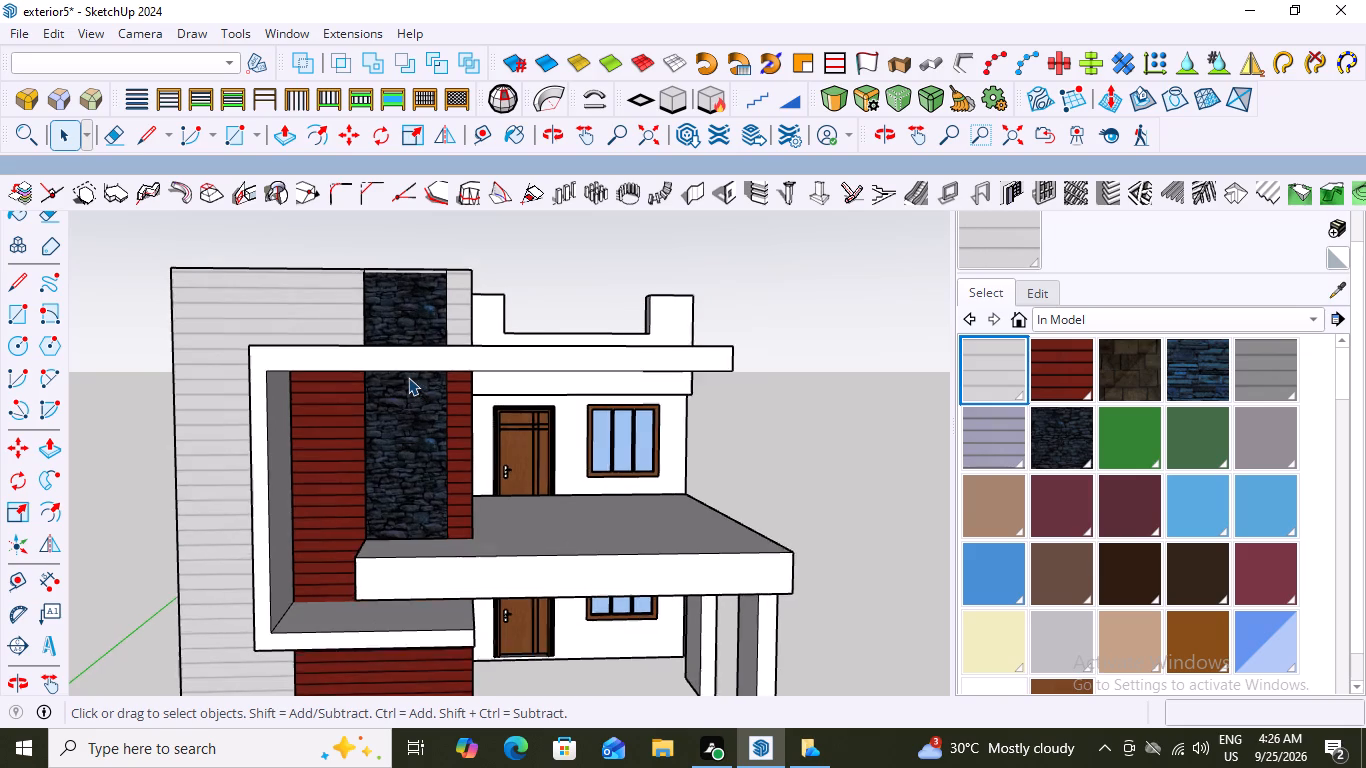
{"action": "scroll", "coordinate": [408, 377], "scroll_direction": "up", "scroll_amount": 1}
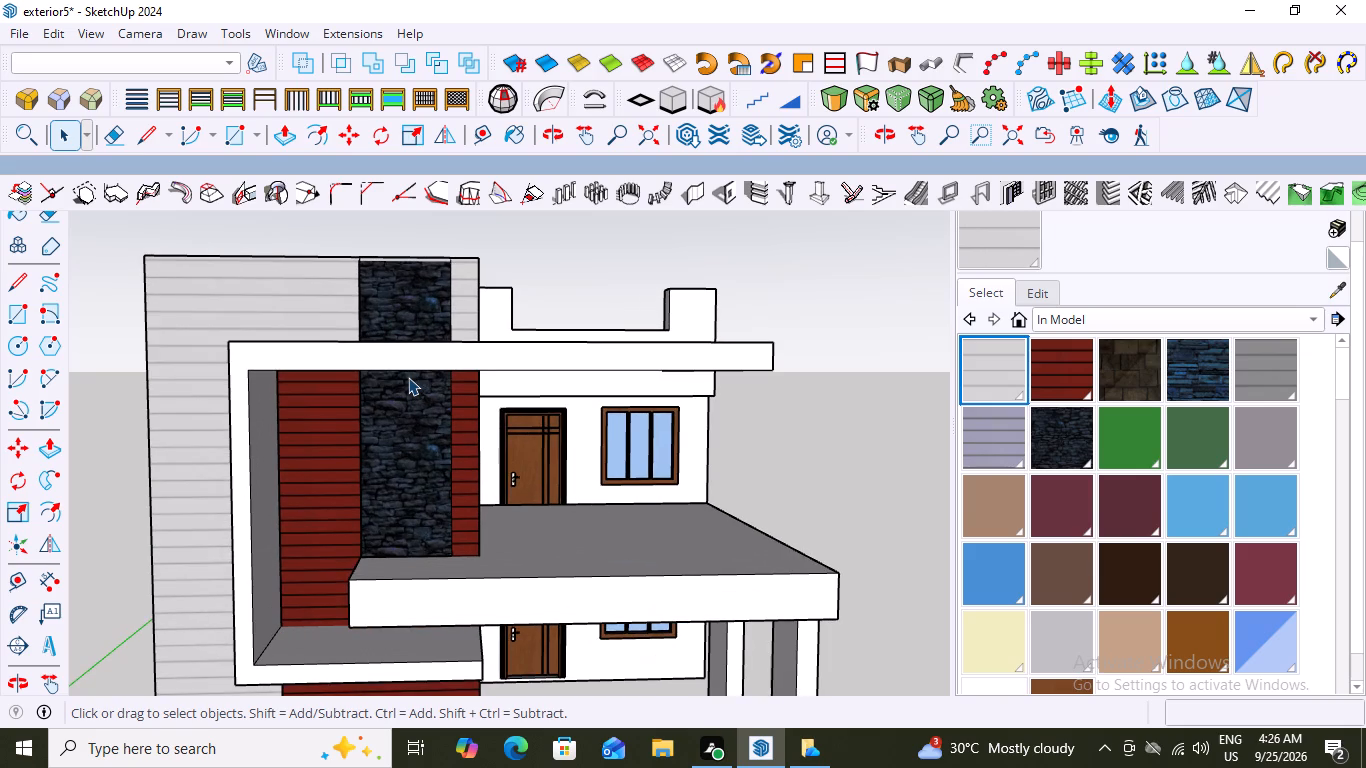
{"action": "scroll", "coordinate": [408, 377], "scroll_direction": "down", "scroll_amount": 3}
{"action": "scroll", "coordinate": [533, 487], "scroll_direction": "down", "scroll_amount": 3}
{"action": "scroll", "coordinate": [540, 587], "scroll_direction": "up", "scroll_amount": 6}
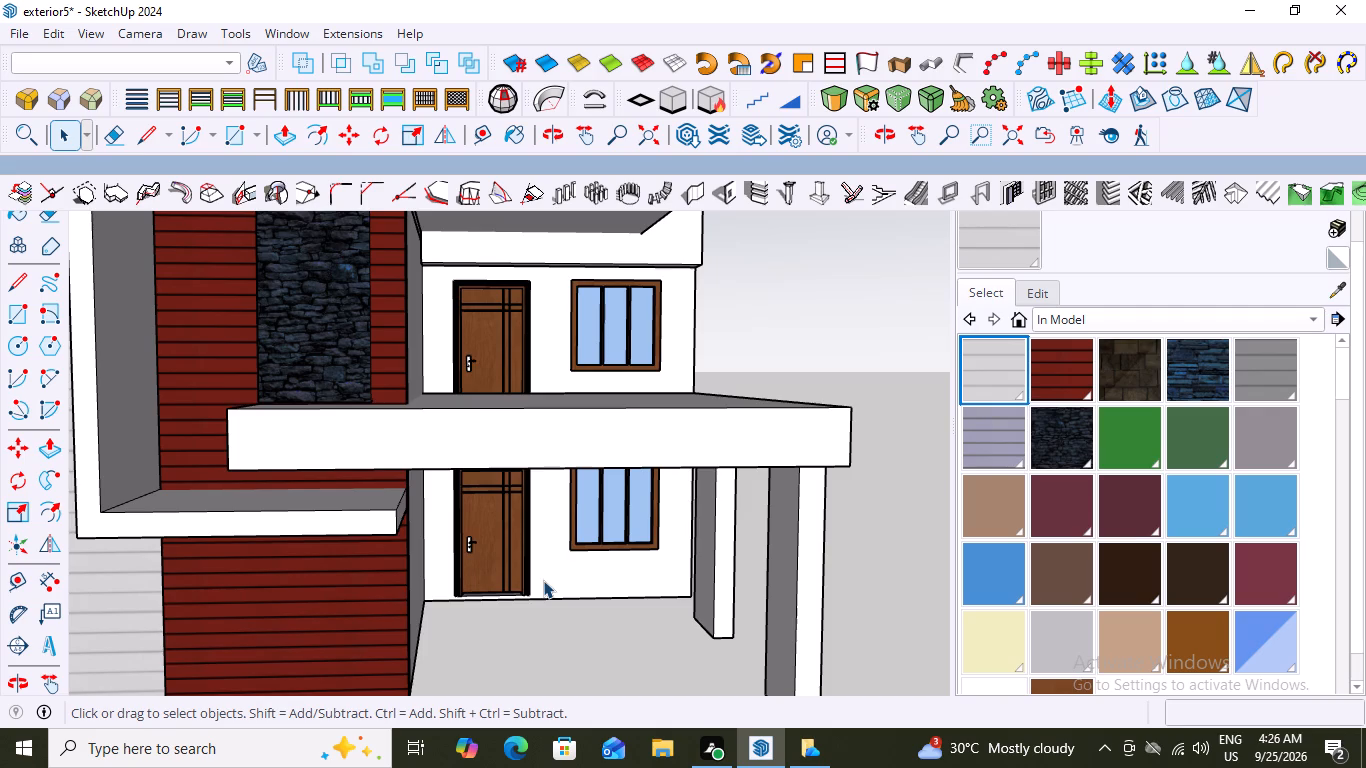
{"action": "scroll", "coordinate": [543, 580], "scroll_direction": "down", "scroll_amount": 5}
{"action": "scroll", "coordinate": [458, 378], "scroll_direction": "up", "scroll_amount": 2}
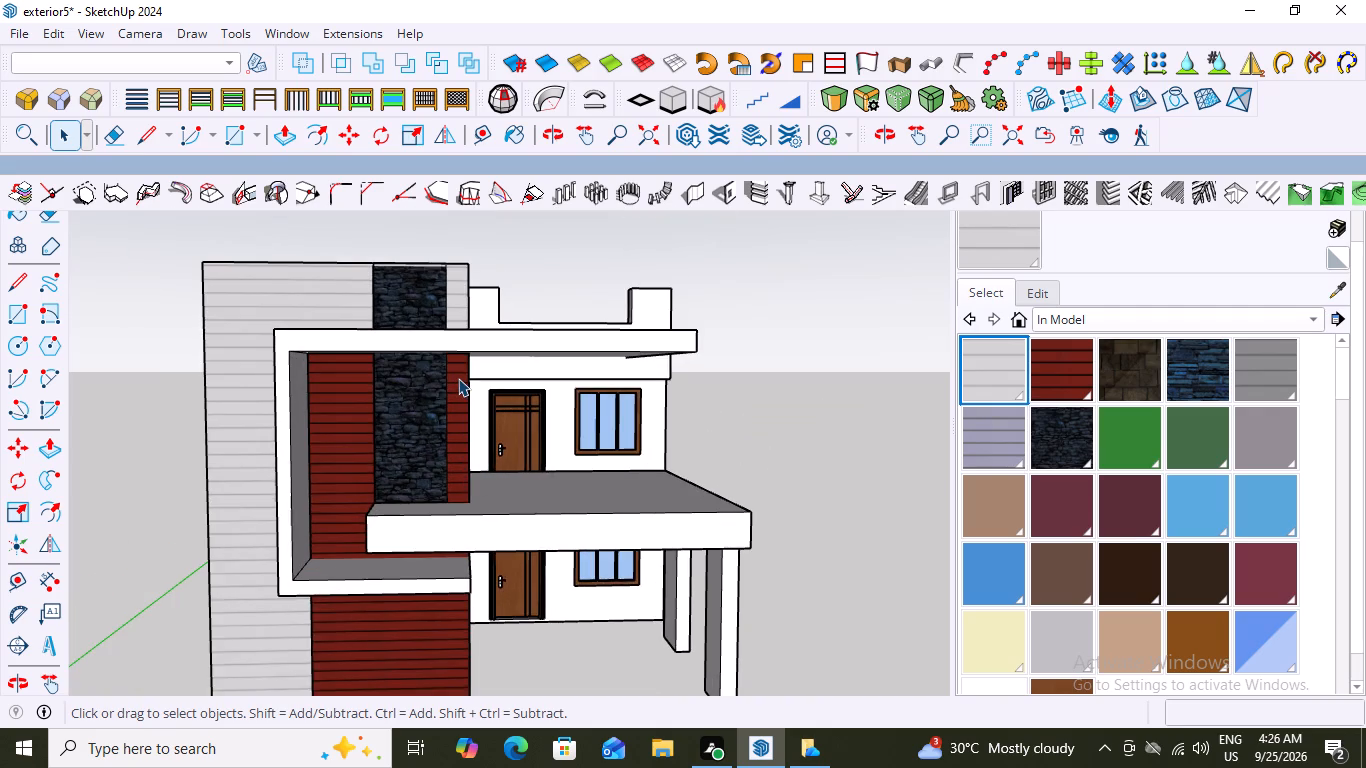
{"action": "scroll", "coordinate": [458, 378], "scroll_direction": "down", "scroll_amount": 2}
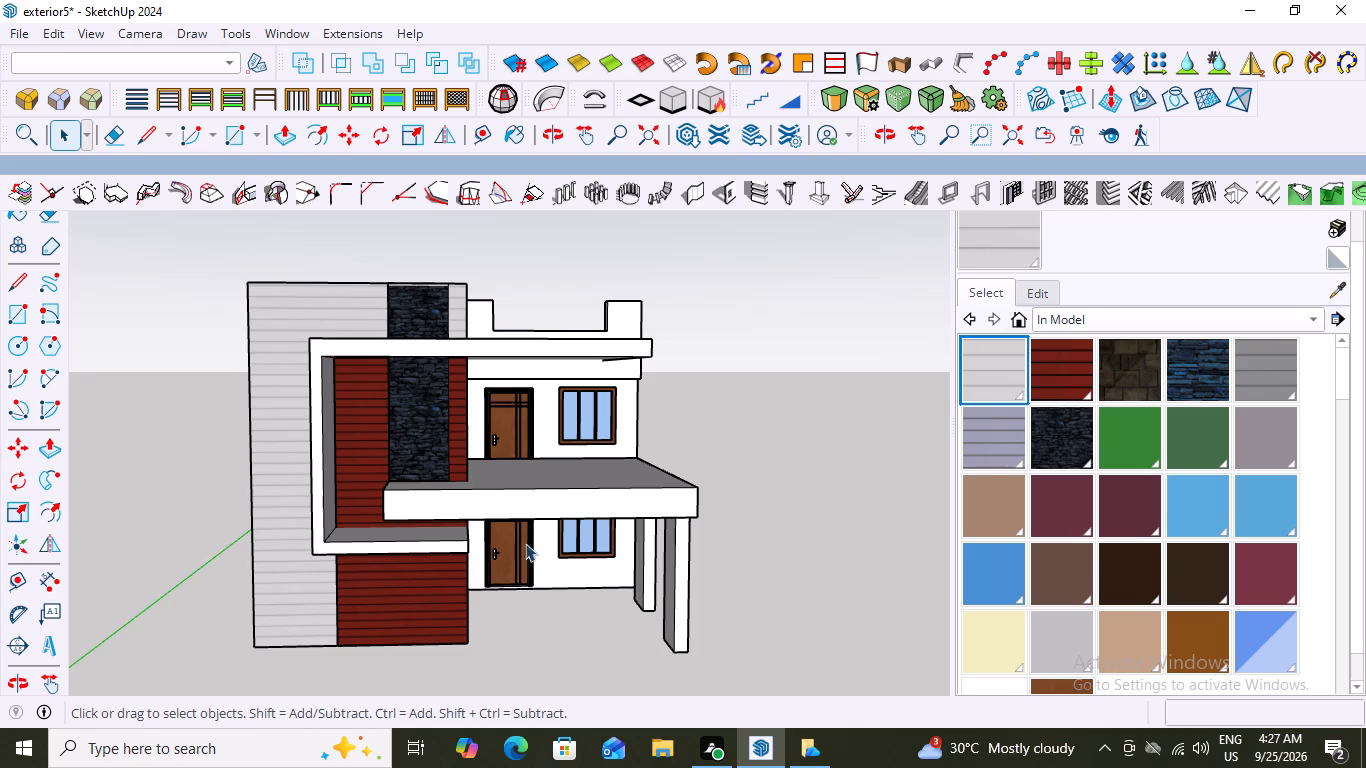
{"action": "scroll", "coordinate": [351, 553], "scroll_direction": "down", "scroll_amount": 1}
{"action": "scroll", "coordinate": [486, 518], "scroll_direction": "up", "scroll_amount": 1}
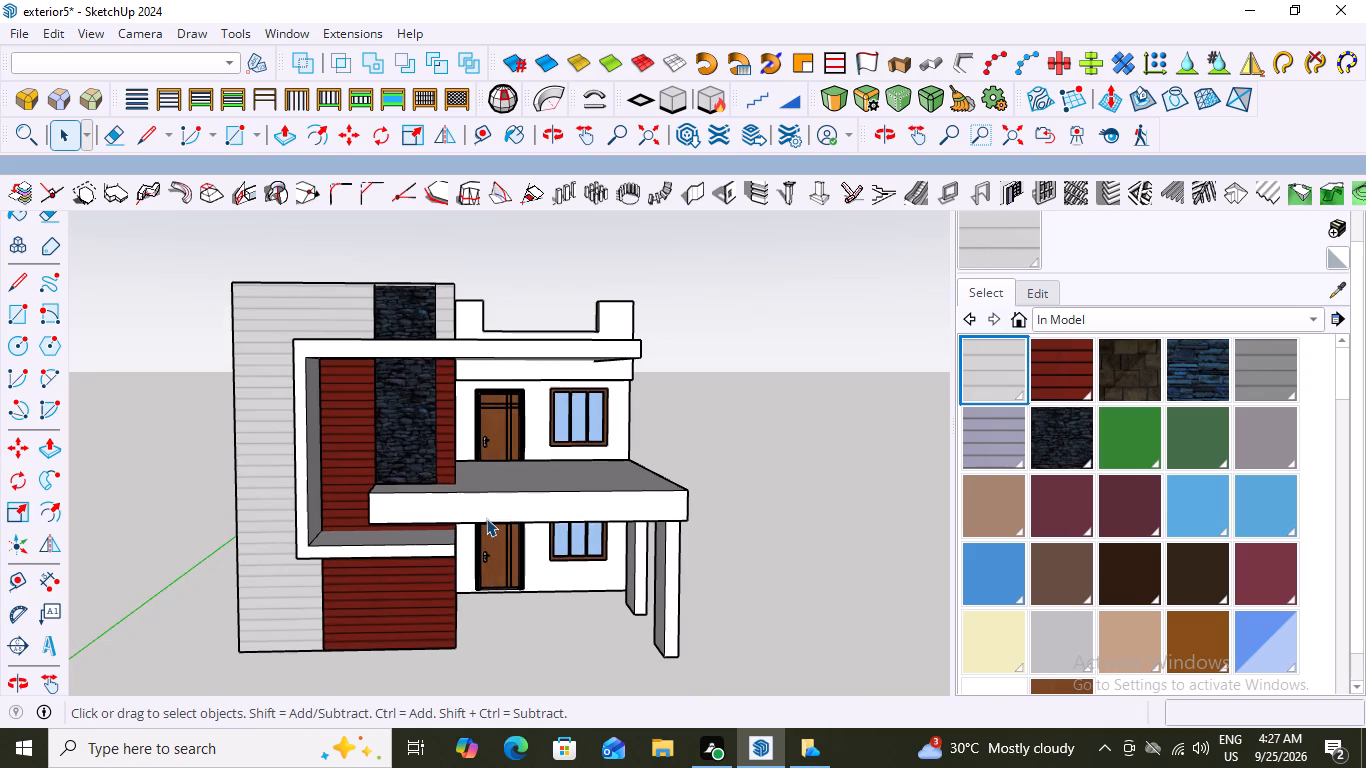
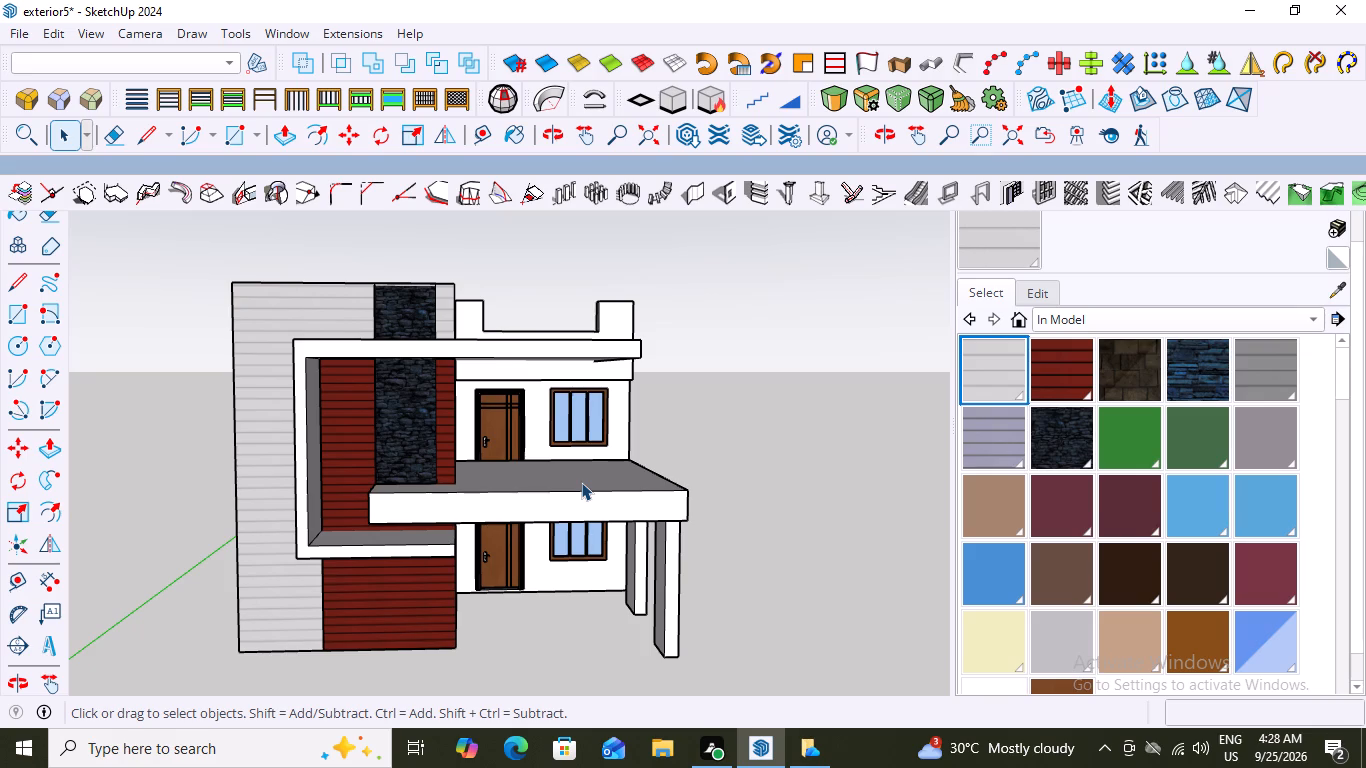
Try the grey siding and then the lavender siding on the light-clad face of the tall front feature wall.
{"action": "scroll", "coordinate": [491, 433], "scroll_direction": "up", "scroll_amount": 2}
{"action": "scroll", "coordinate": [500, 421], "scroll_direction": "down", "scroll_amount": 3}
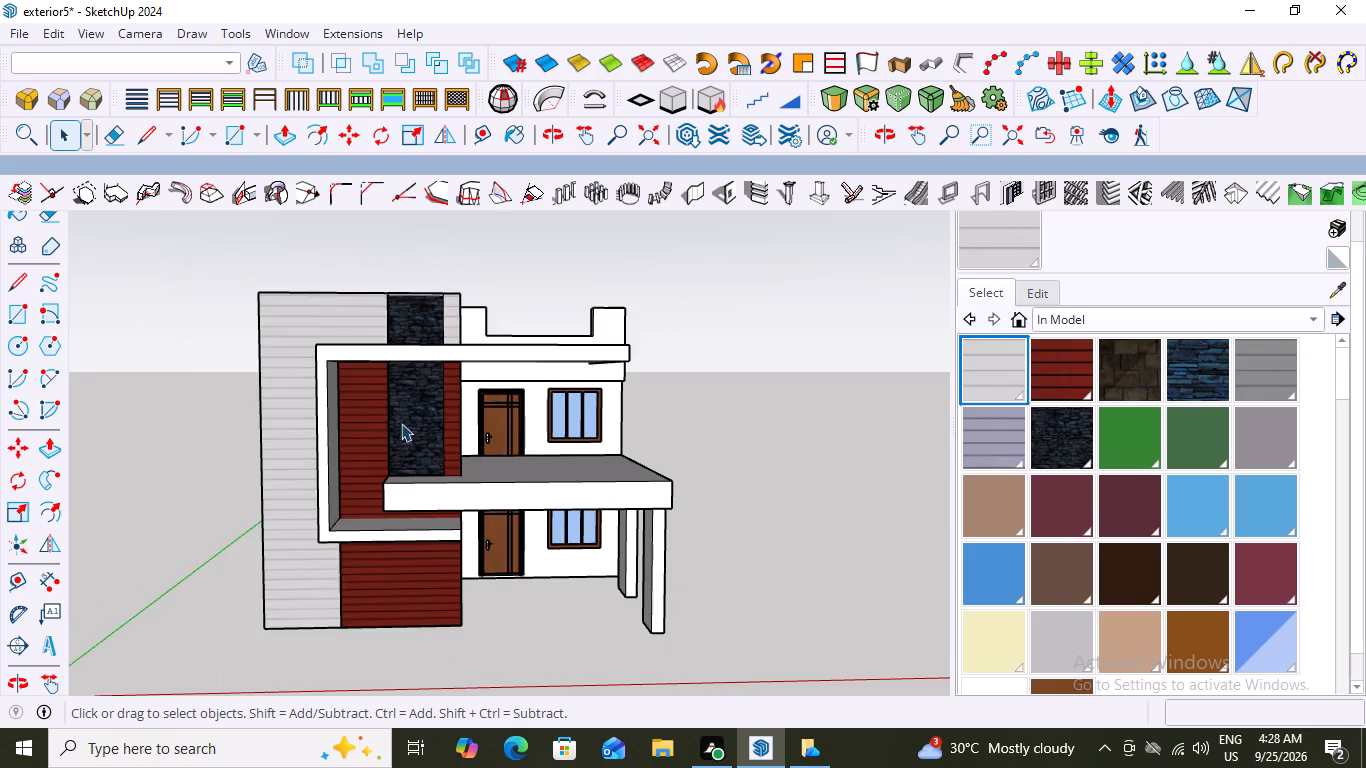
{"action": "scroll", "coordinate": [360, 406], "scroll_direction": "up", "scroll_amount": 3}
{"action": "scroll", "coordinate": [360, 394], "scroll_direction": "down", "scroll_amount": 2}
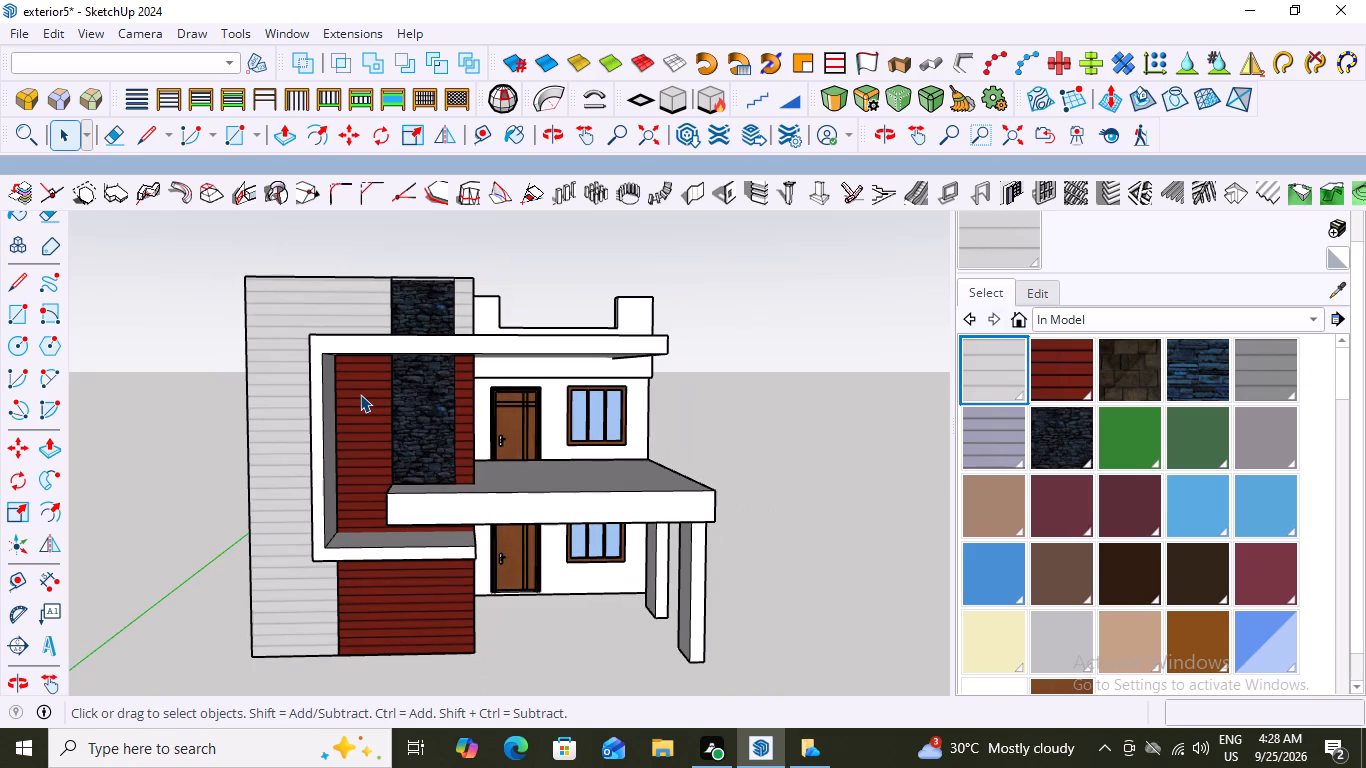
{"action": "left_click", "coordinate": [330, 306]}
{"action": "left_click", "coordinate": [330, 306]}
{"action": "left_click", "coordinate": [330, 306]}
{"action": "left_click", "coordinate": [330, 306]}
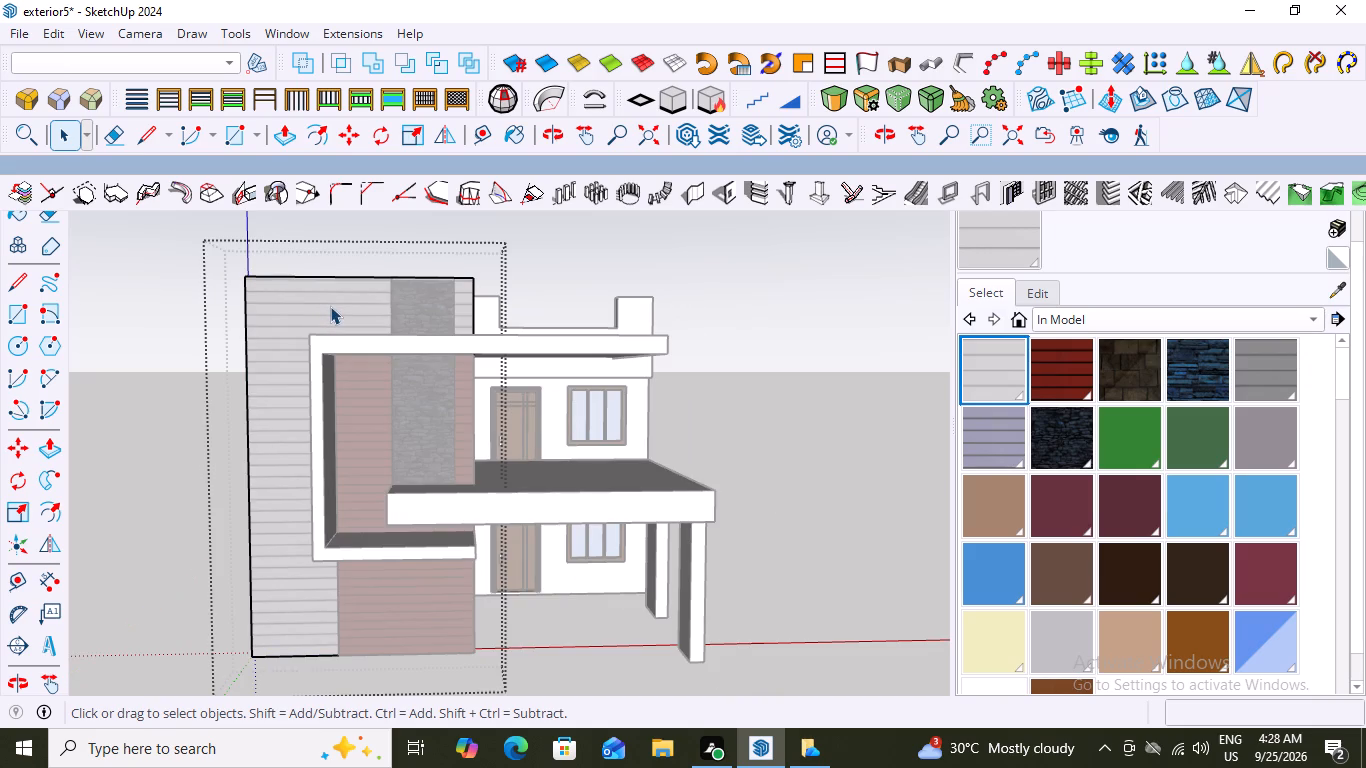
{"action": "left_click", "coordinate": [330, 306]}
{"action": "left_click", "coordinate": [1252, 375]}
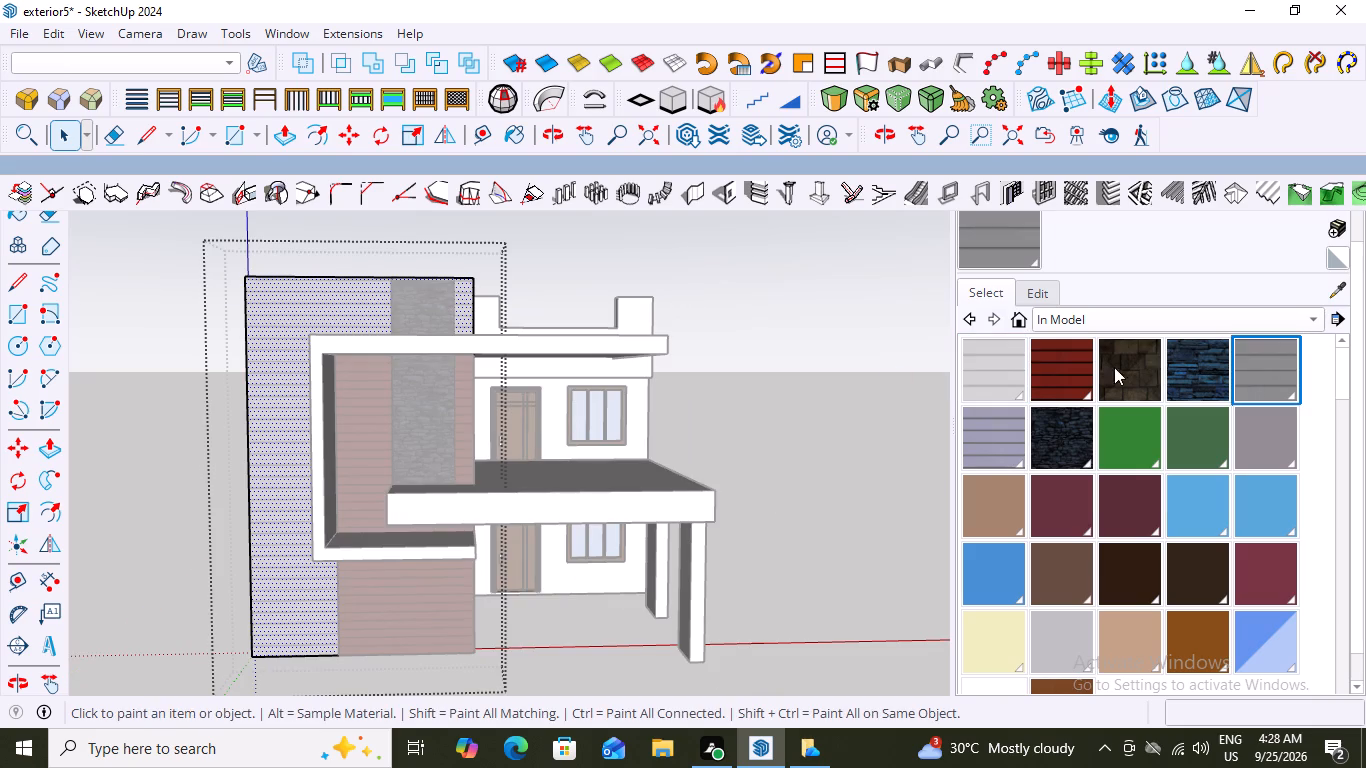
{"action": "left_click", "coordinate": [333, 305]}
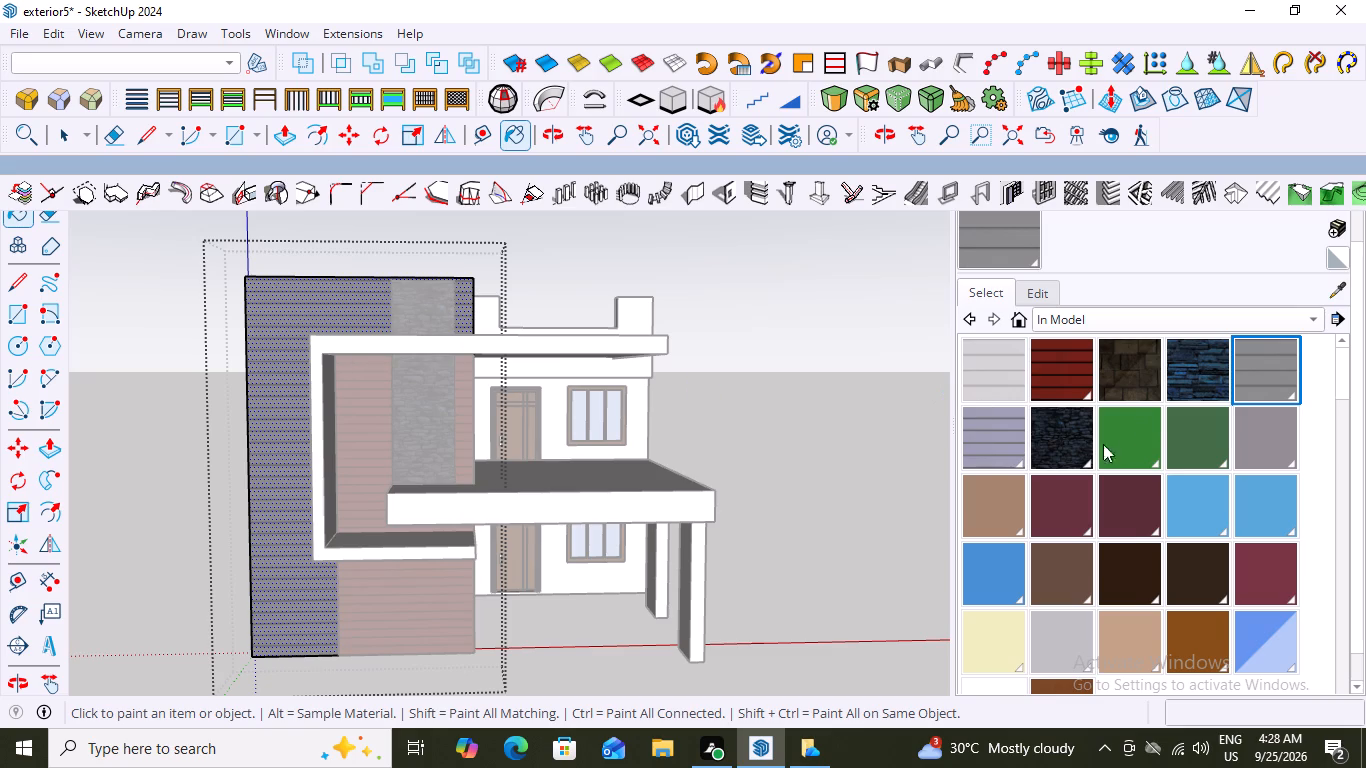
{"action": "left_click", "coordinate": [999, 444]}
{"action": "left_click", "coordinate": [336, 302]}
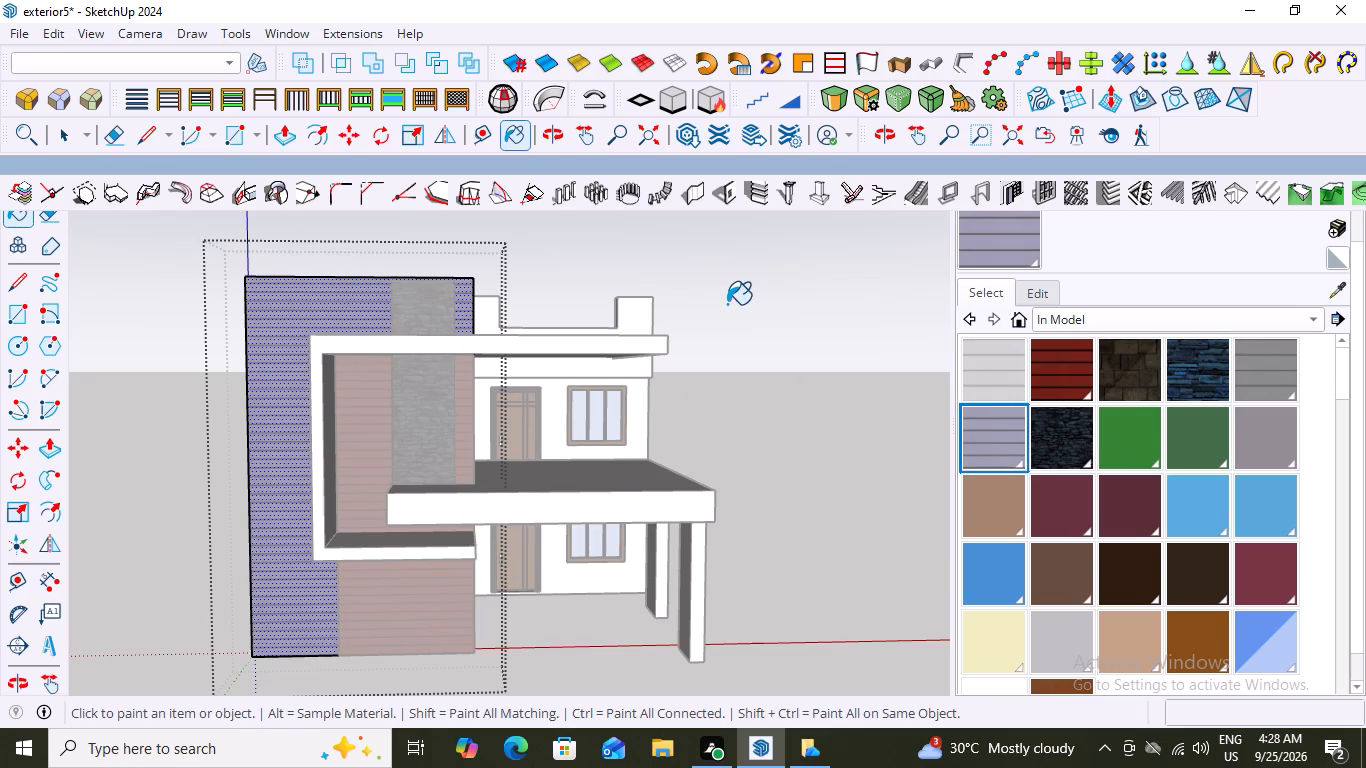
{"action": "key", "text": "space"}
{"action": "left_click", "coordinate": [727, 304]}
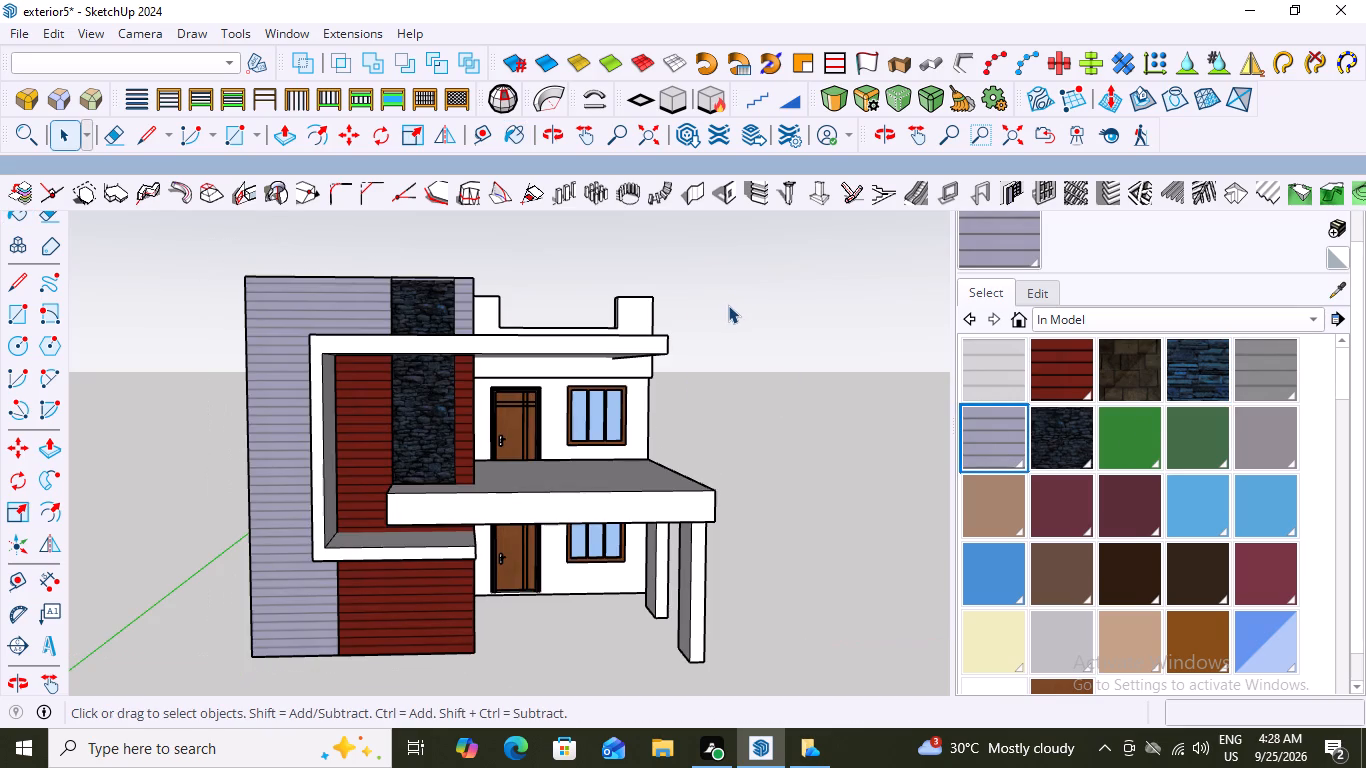
Paint the lavender-clad face of the tall front feature wall with the grey horizontal siding material.
{"action": "scroll", "coordinate": [728, 305], "scroll_direction": "down", "scroll_amount": 1}
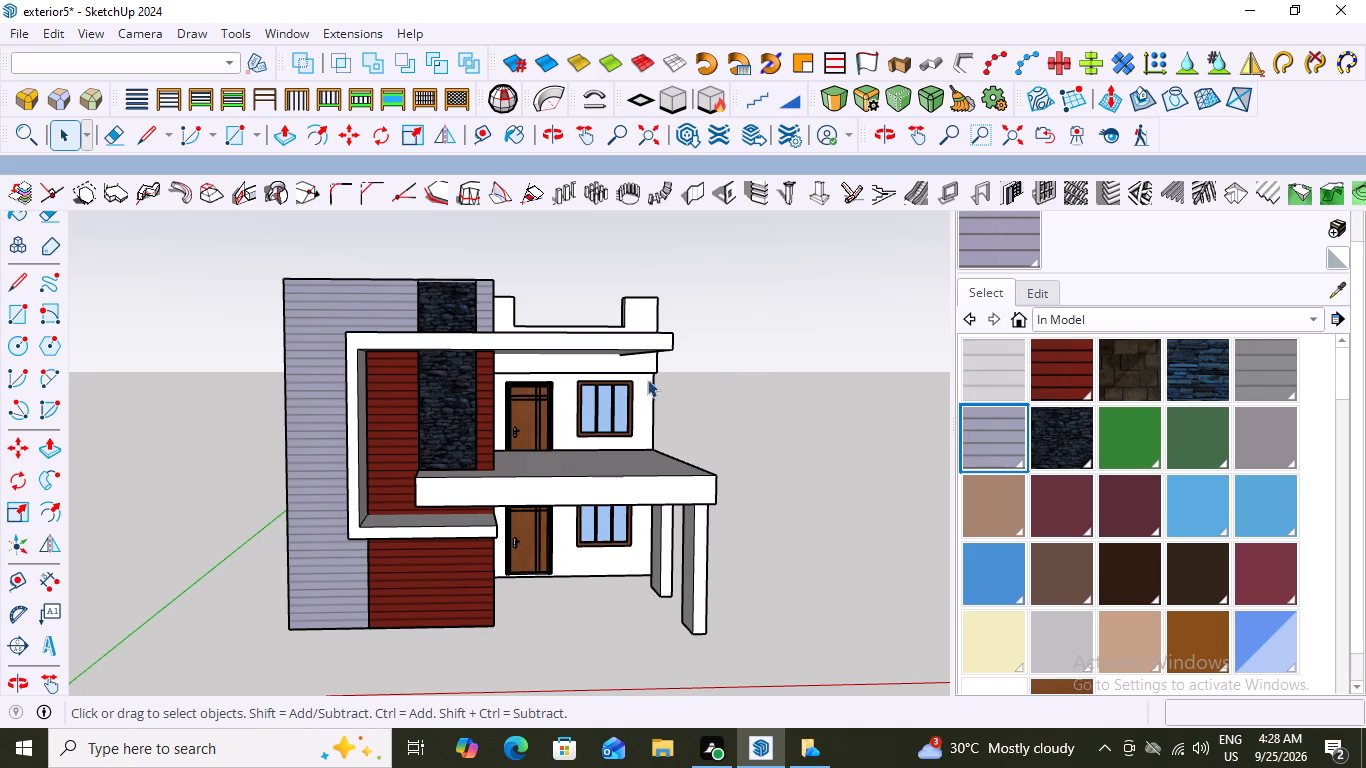
{"action": "triple_click", "coordinate": [370, 313]}
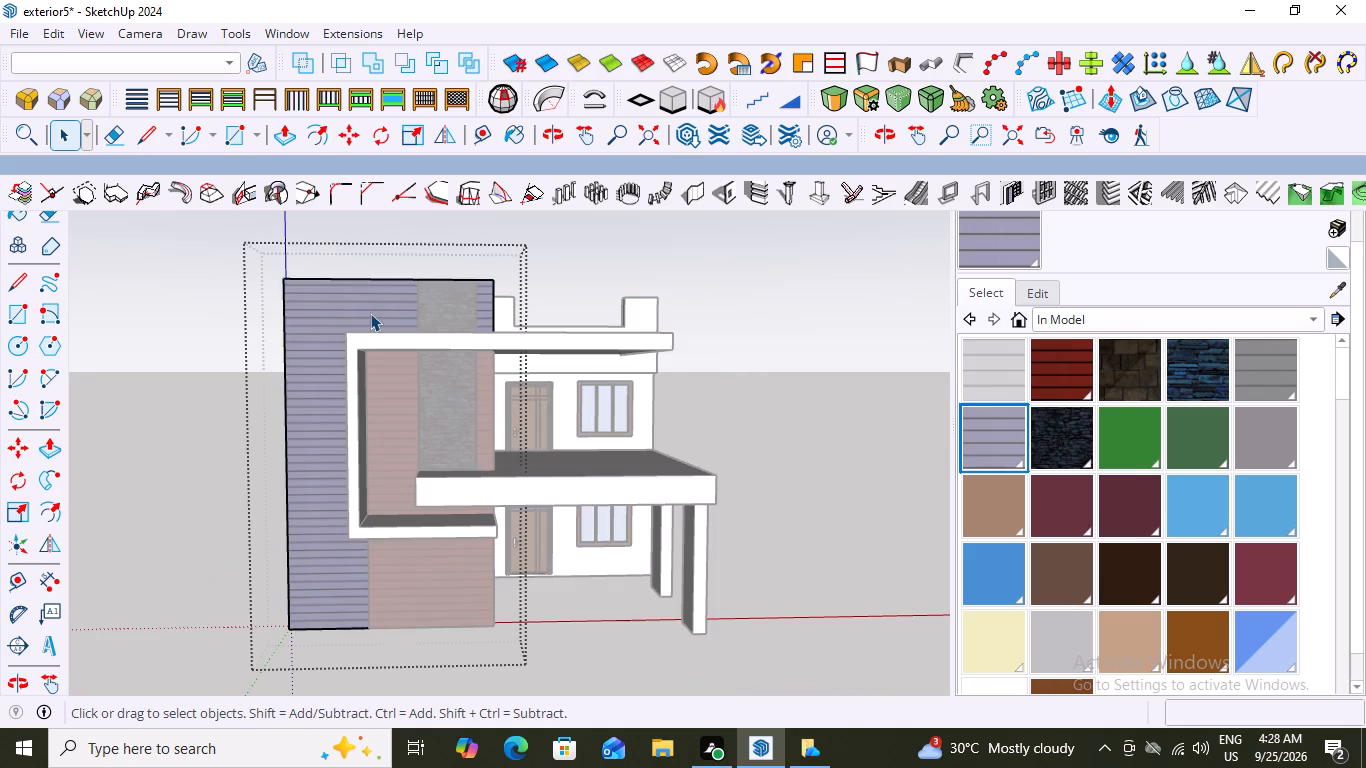
{"action": "left_click", "coordinate": [370, 313]}
{"action": "left_click", "coordinate": [1266, 370]}
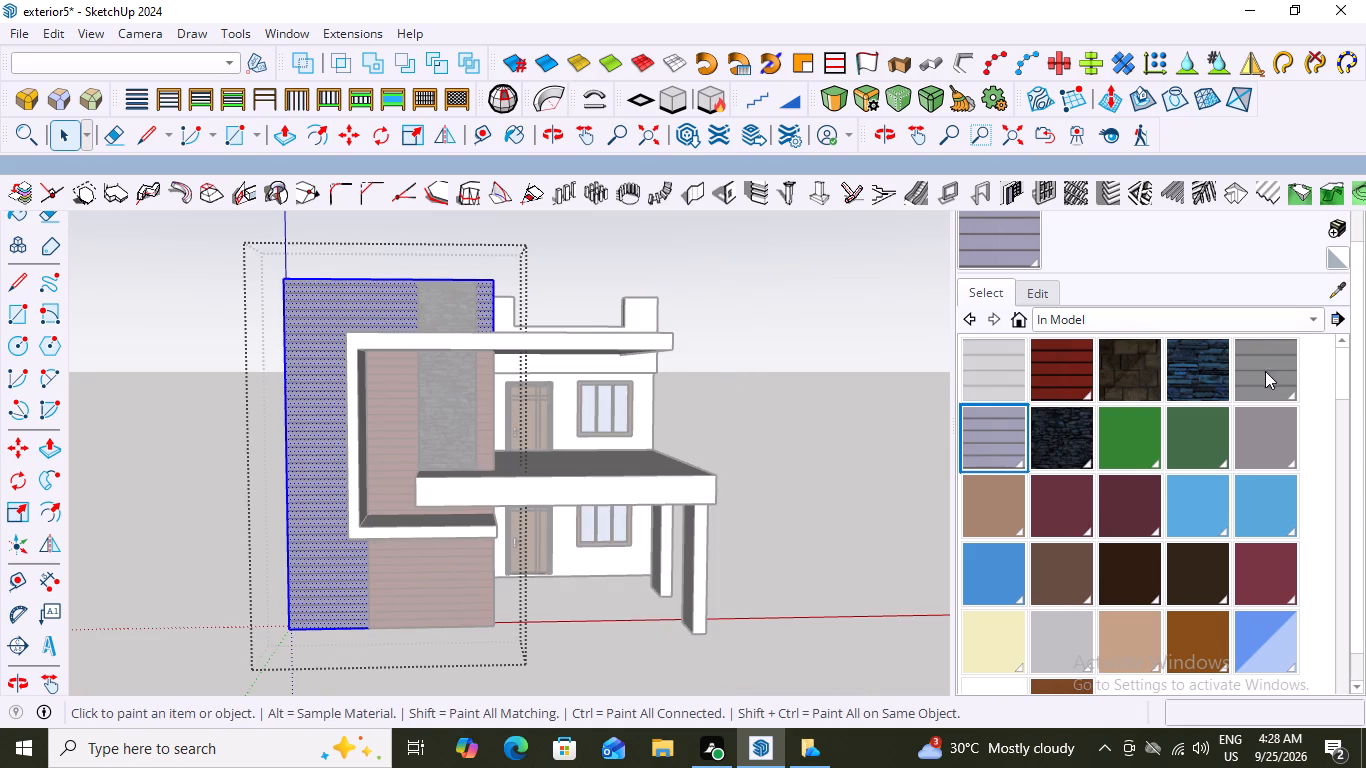
{"action": "left_click", "coordinate": [374, 311]}
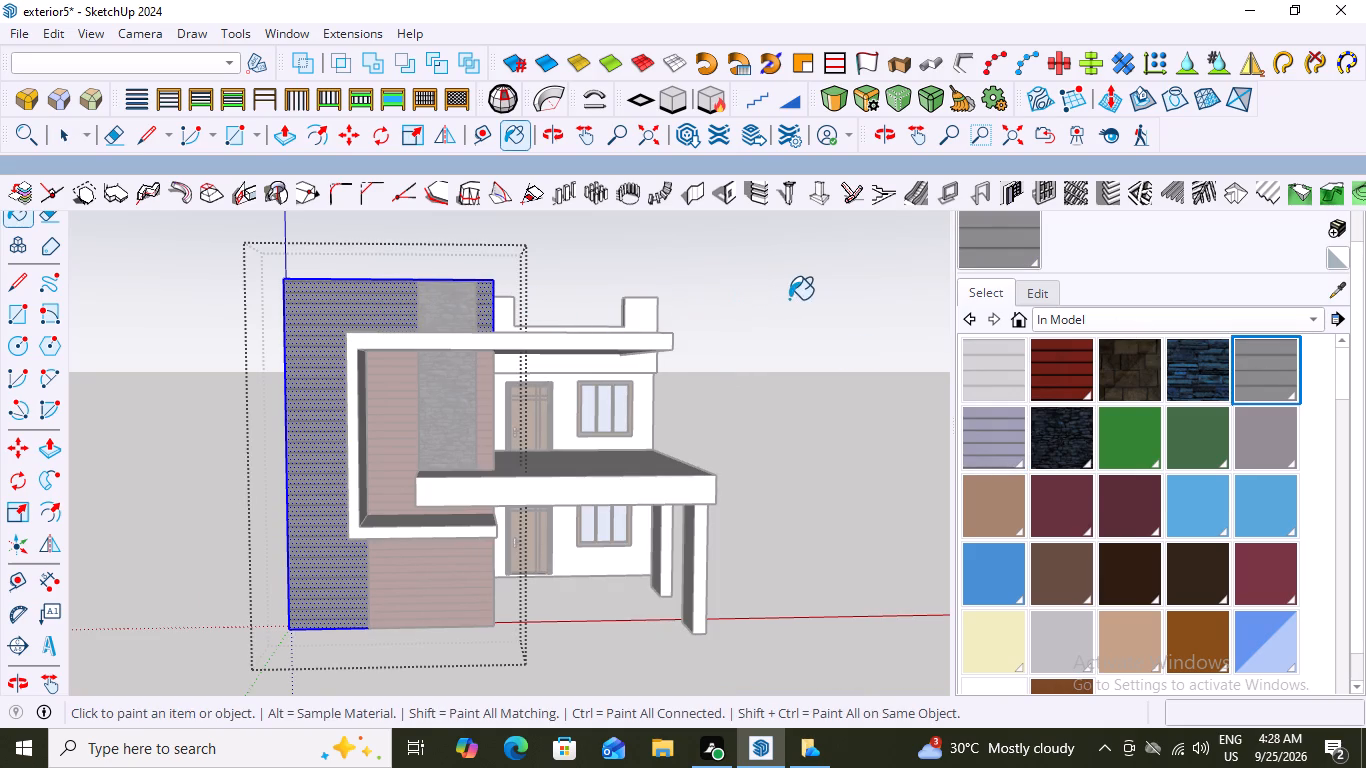
{"action": "key", "text": "space"}
{"action": "left_click", "coordinate": [822, 270]}
Examine the grey siding on the feature wall beside the red cladding and stone strip, from the front, side and above.
{"action": "scroll", "coordinate": [701, 341], "scroll_direction": "down", "scroll_amount": 2}
{"action": "scroll", "coordinate": [524, 367], "scroll_direction": "up", "scroll_amount": 2}
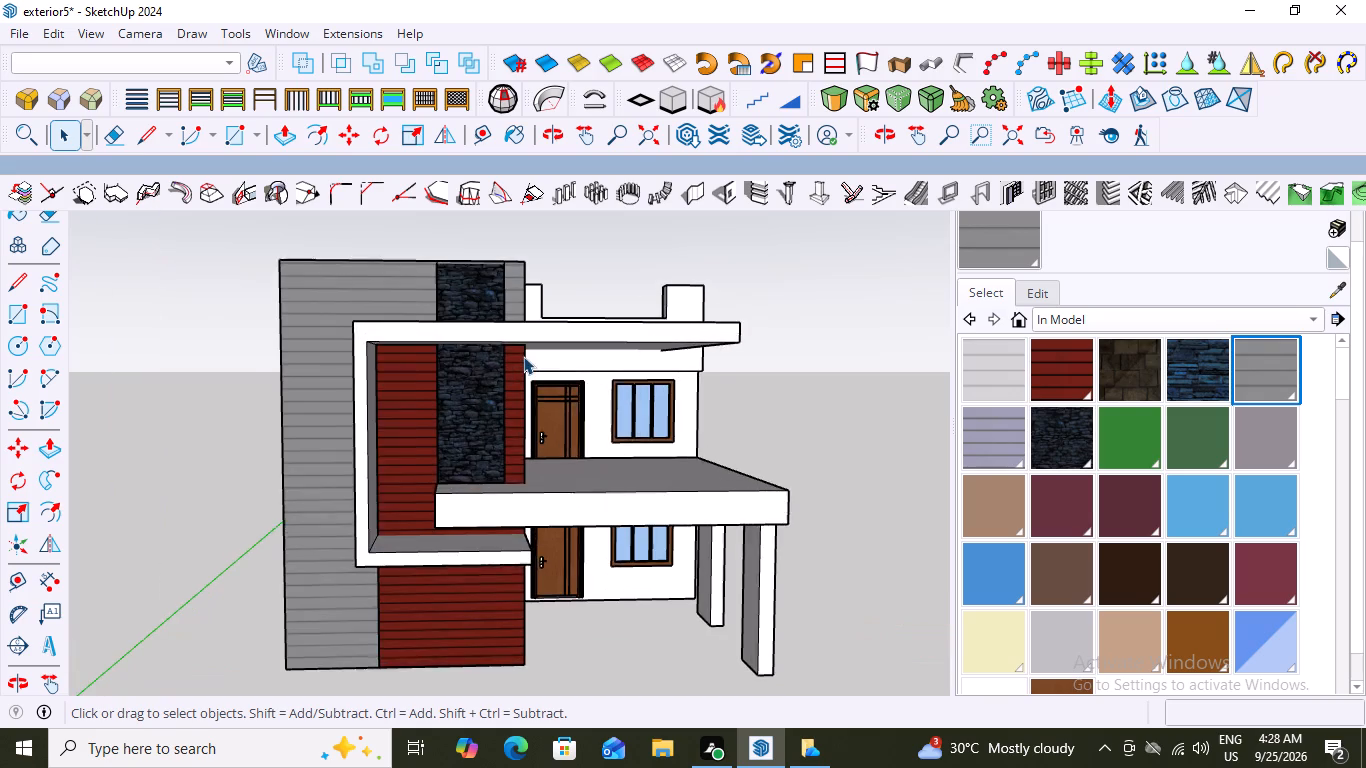
{"action": "scroll", "coordinate": [523, 356], "scroll_direction": "up", "scroll_amount": 2}
{"action": "middle_click_drag", "start_coordinate": [505, 361], "coordinate": [872, 440]}
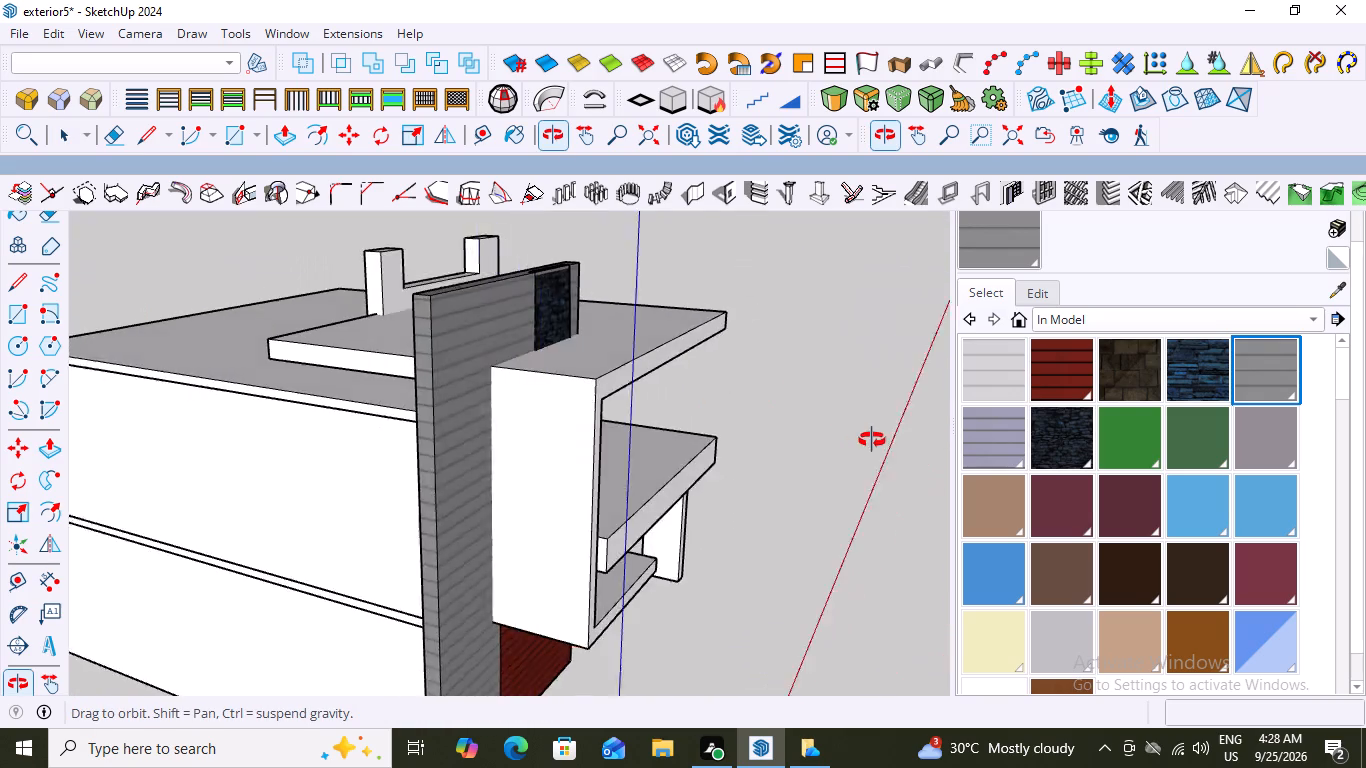
{"action": "middle_click_drag", "start_coordinate": [872, 440], "coordinate": [475, 416]}
{"action": "scroll", "coordinate": [475, 416], "scroll_direction": "down", "scroll_amount": 4}
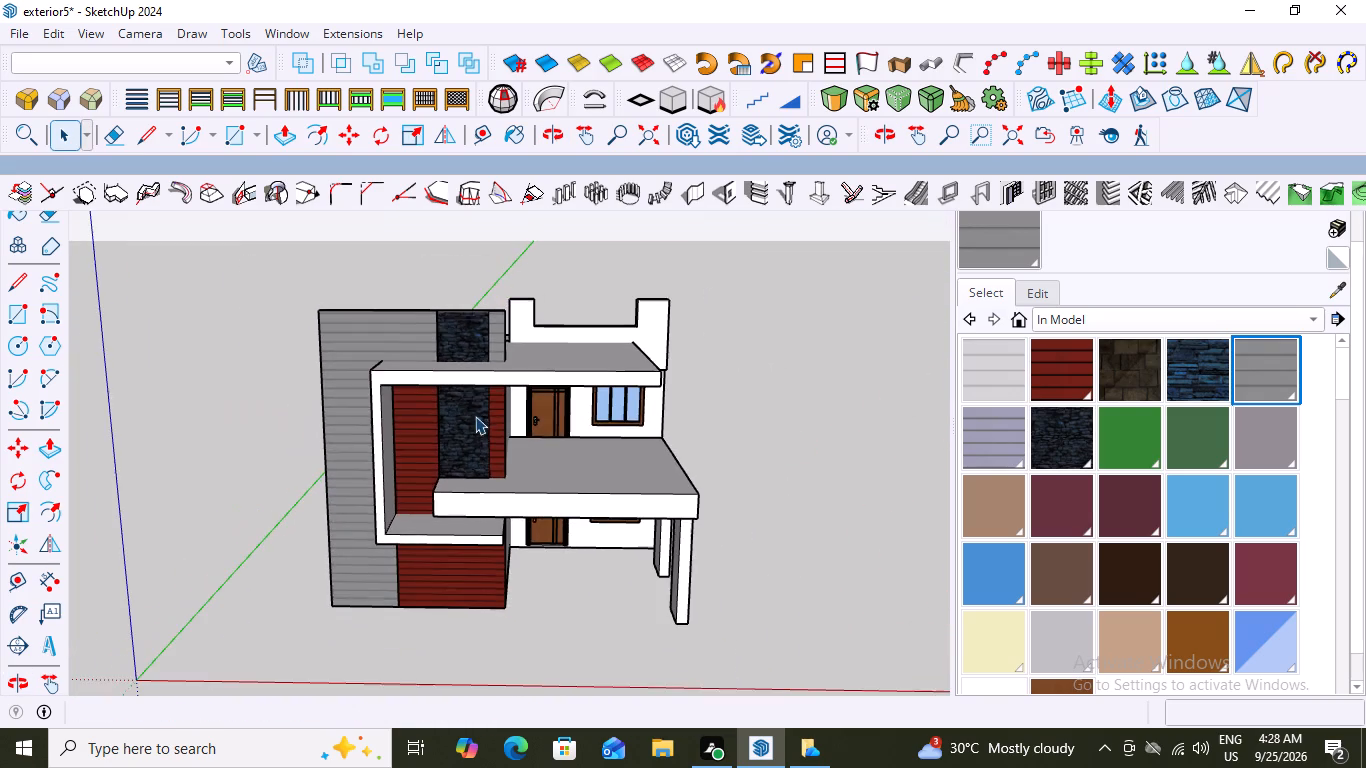
{"action": "scroll", "coordinate": [455, 393], "scroll_direction": "up", "scroll_amount": 3}
{"action": "middle_click_drag", "start_coordinate": [657, 339], "coordinate": [698, 300]}
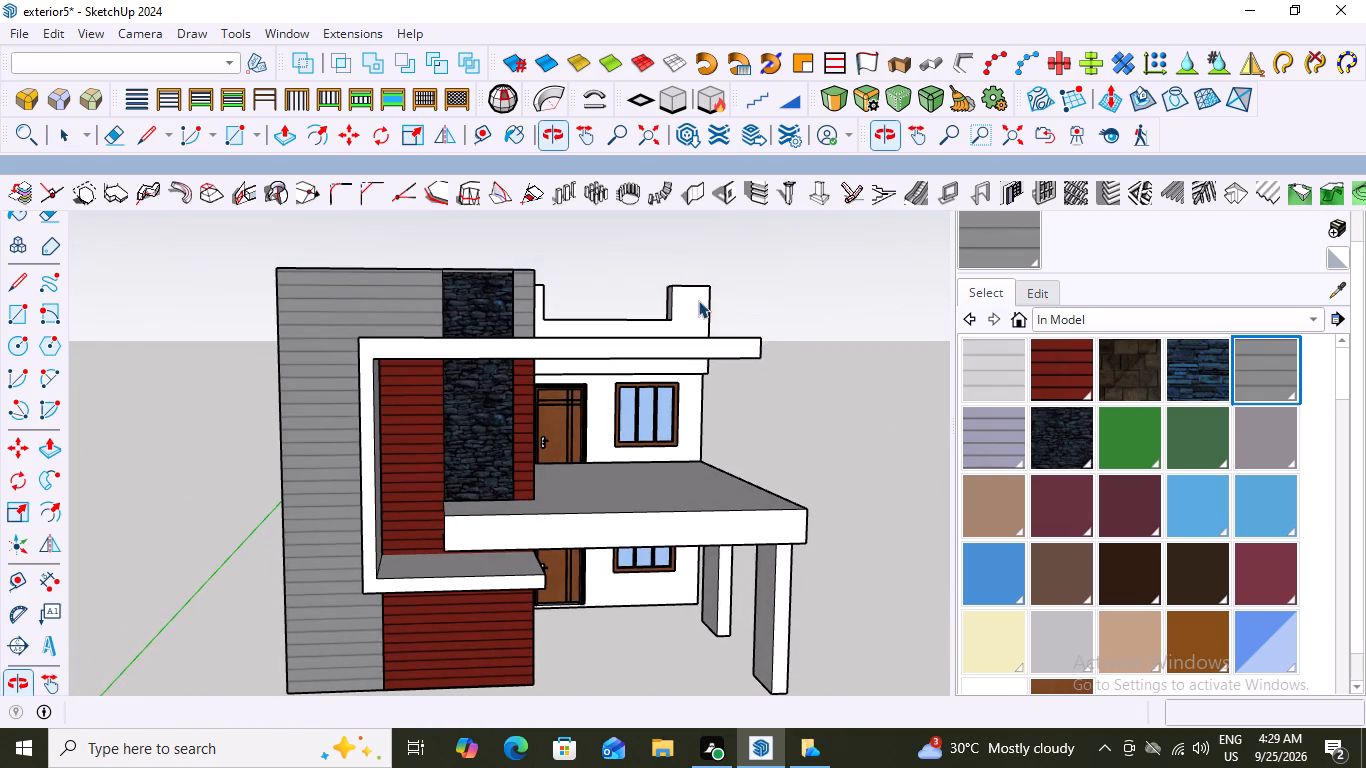
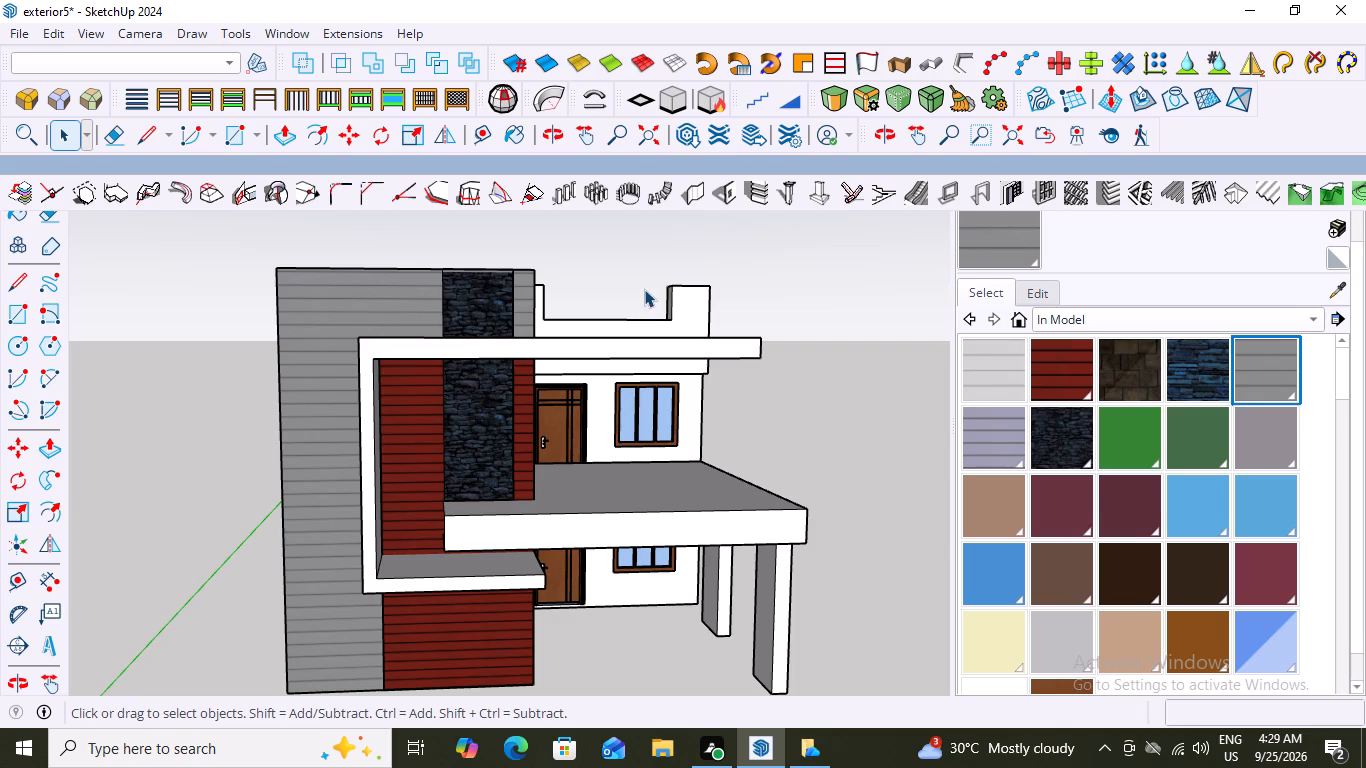
Examine the front facade's grey siding, red cladding and stone strip together with the white walls, from the front and above.
{"action": "scroll", "coordinate": [559, 301], "scroll_direction": "down", "scroll_amount": 4}
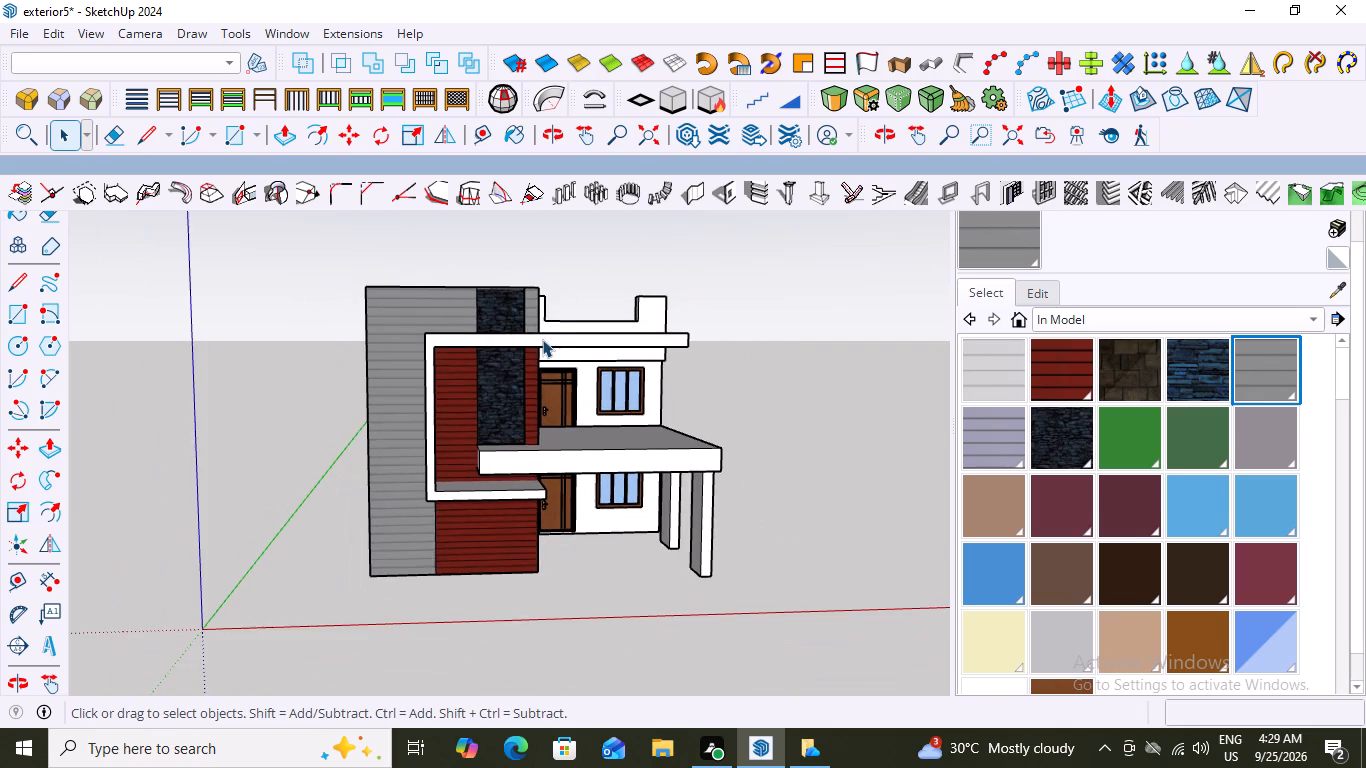
{"action": "middle_click_drag", "start_coordinate": [569, 310], "coordinate": [581, 348]}
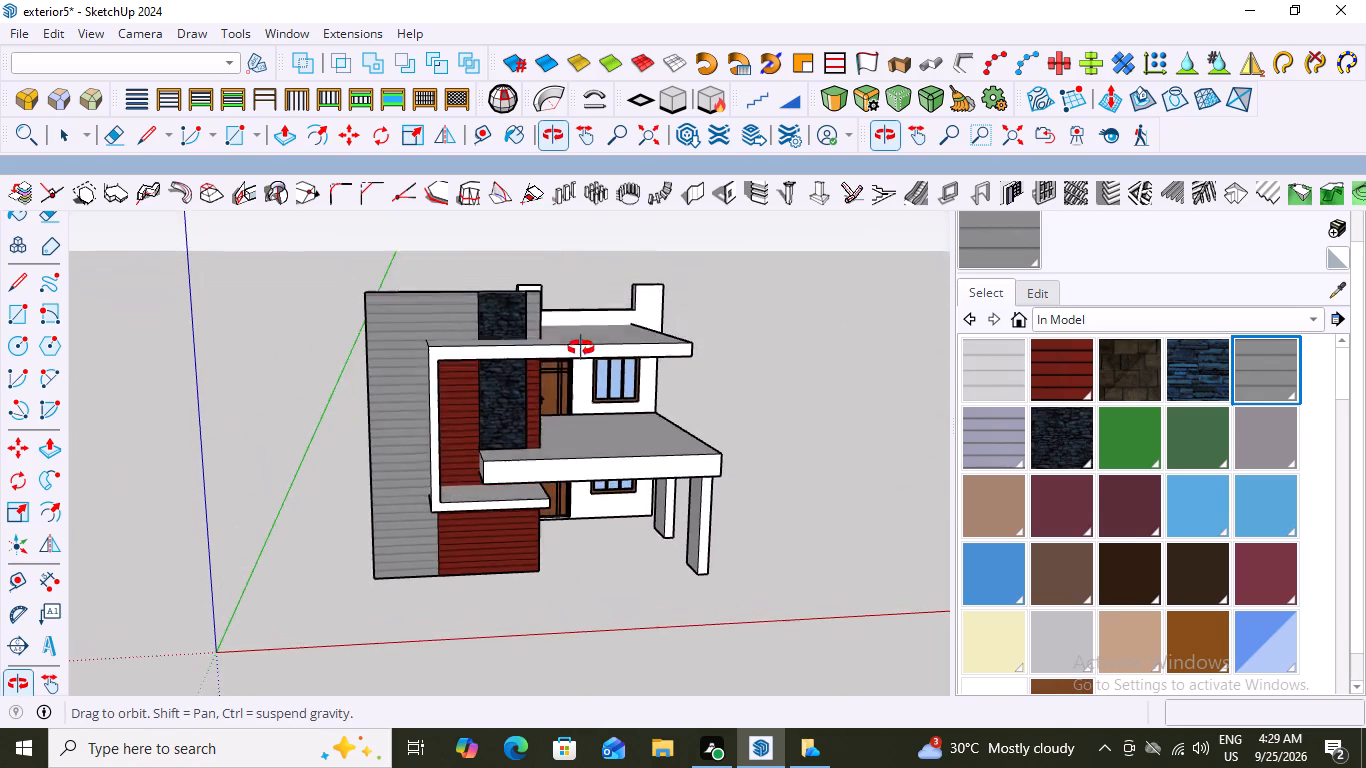
{"action": "middle_click_drag", "start_coordinate": [581, 348], "coordinate": [536, 349]}
{"action": "scroll", "coordinate": [545, 346], "scroll_direction": "up", "scroll_amount": 2}
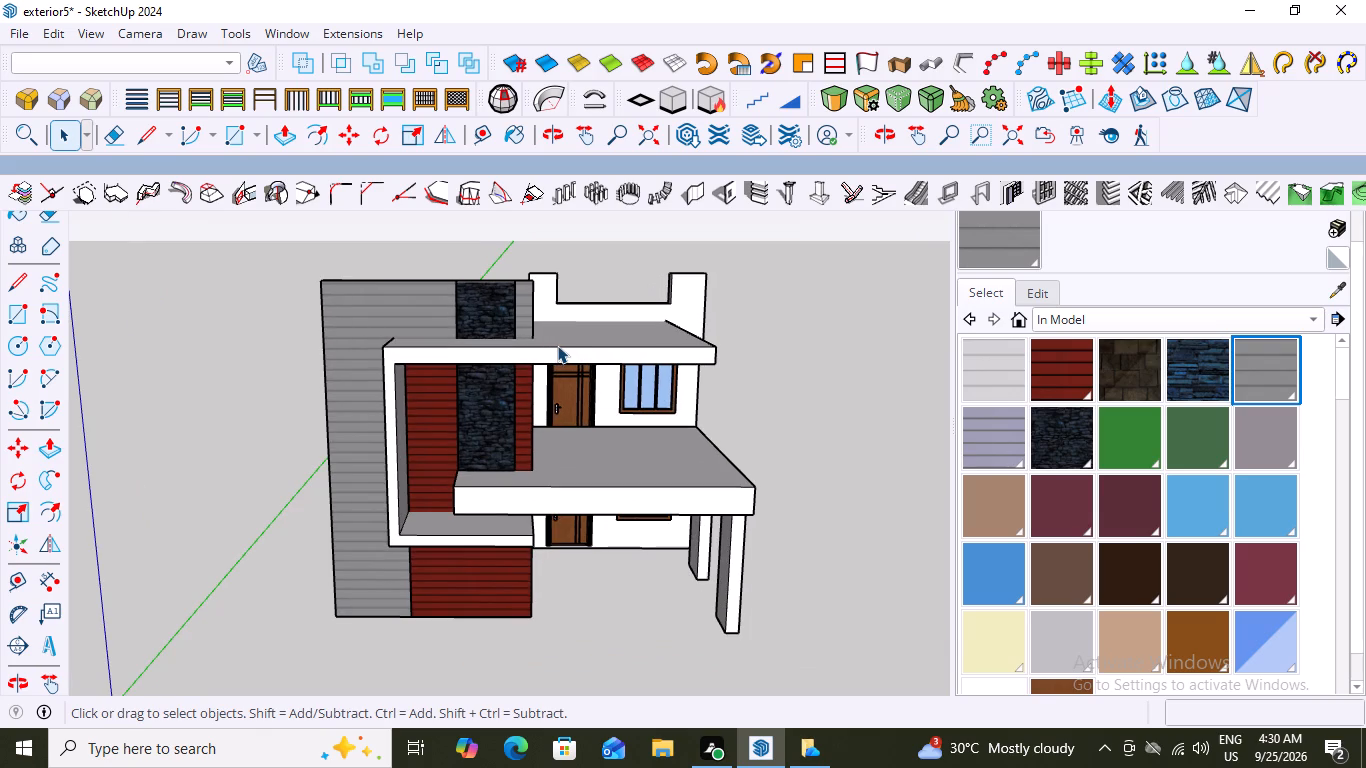
{"action": "scroll", "coordinate": [557, 345], "scroll_direction": "down", "scroll_amount": 3}
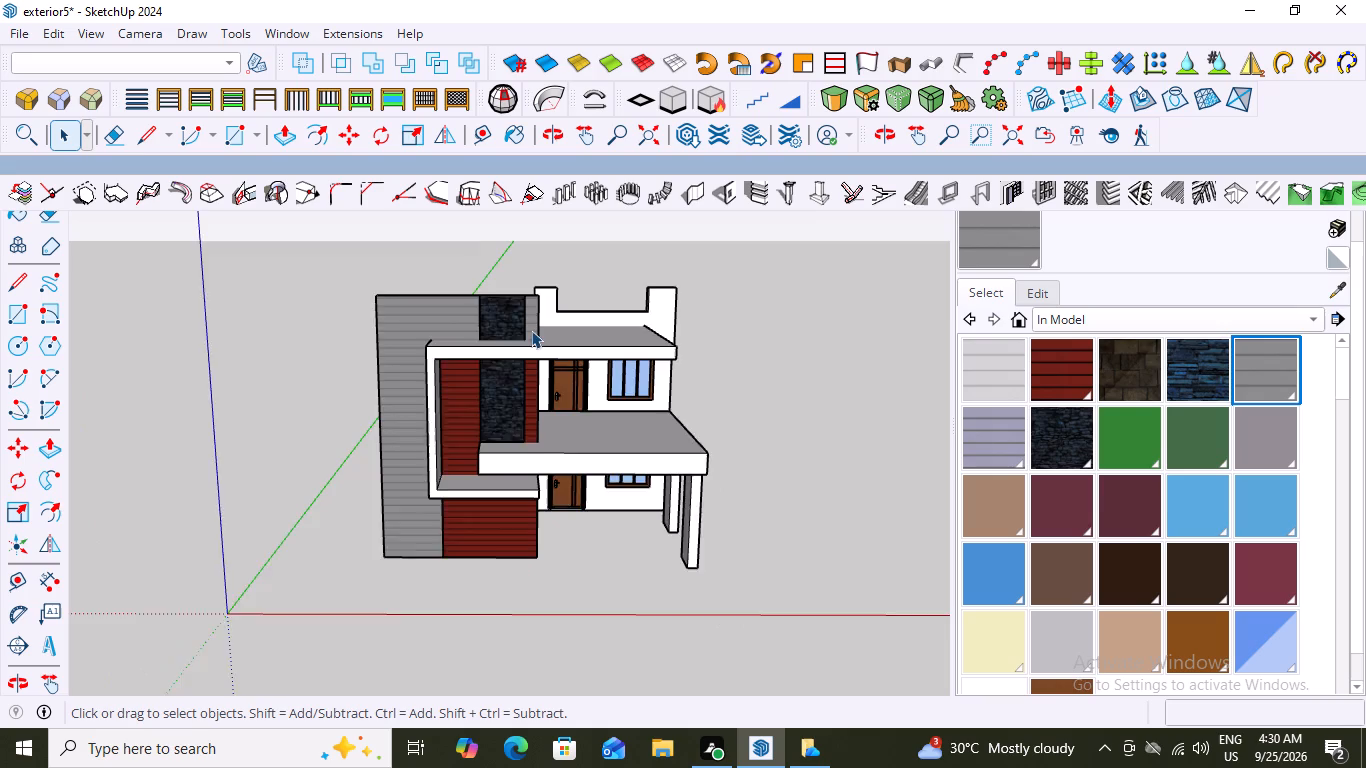
{"action": "scroll", "coordinate": [531, 330], "scroll_direction": "down", "scroll_amount": 2}
{"action": "middle_click_drag", "start_coordinate": [596, 313], "coordinate": [593, 282]}
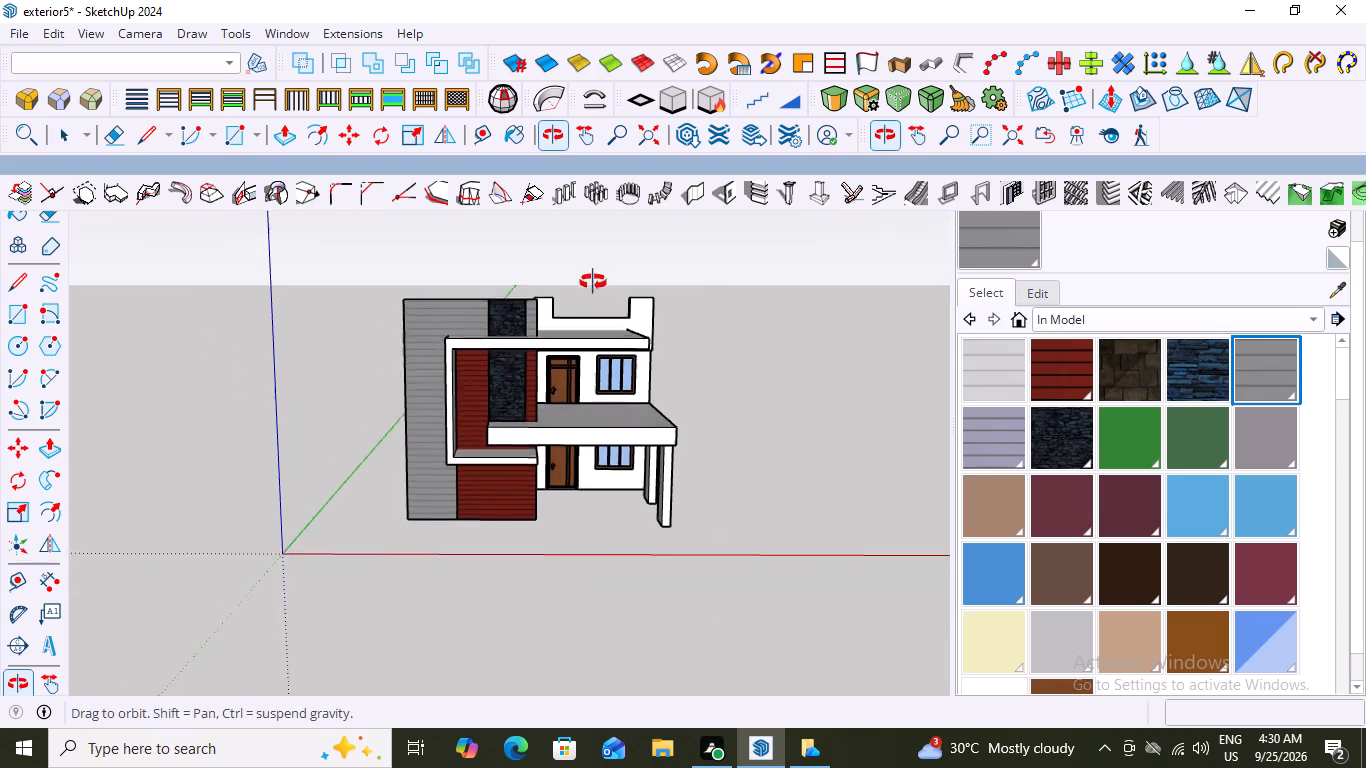
{"action": "middle_click_drag", "start_coordinate": [593, 282], "coordinate": [593, 270]}
{"action": "scroll", "coordinate": [600, 369], "scroll_direction": "up", "scroll_amount": 4}
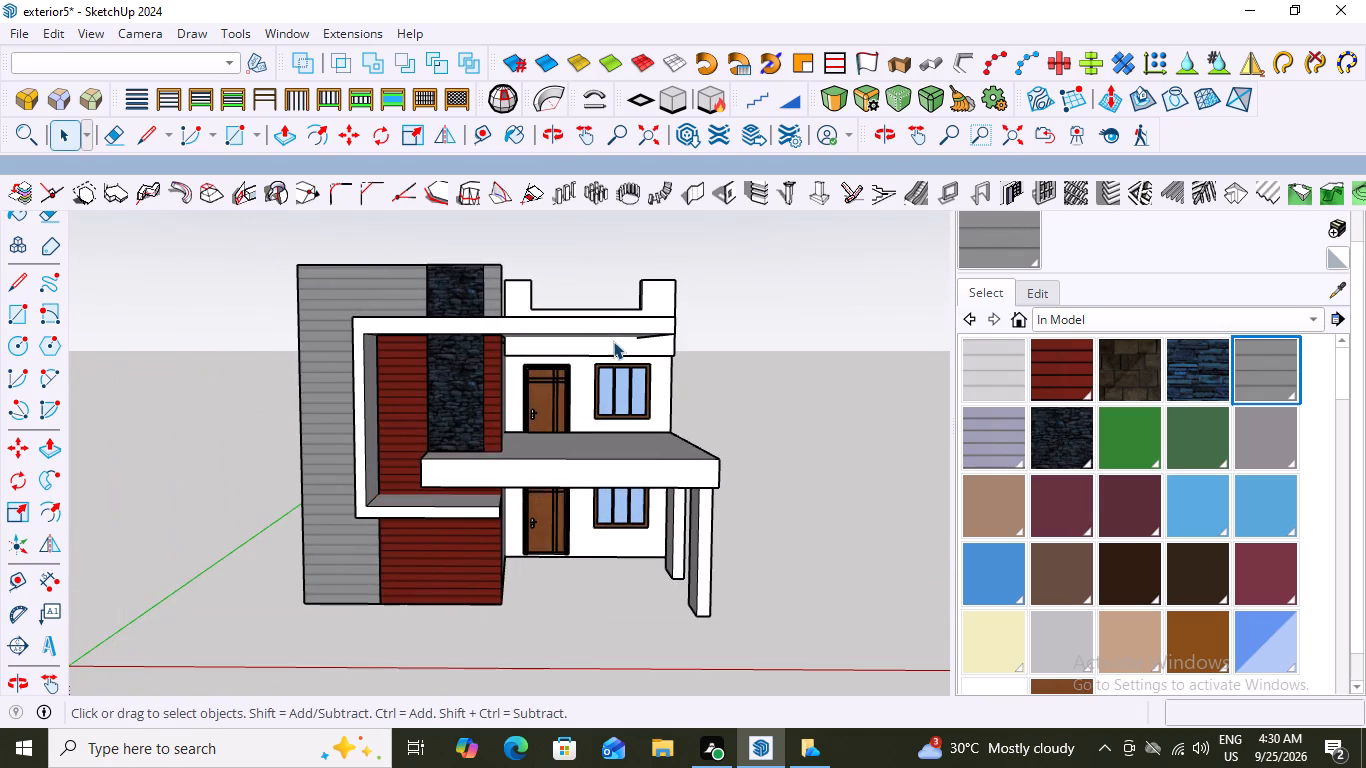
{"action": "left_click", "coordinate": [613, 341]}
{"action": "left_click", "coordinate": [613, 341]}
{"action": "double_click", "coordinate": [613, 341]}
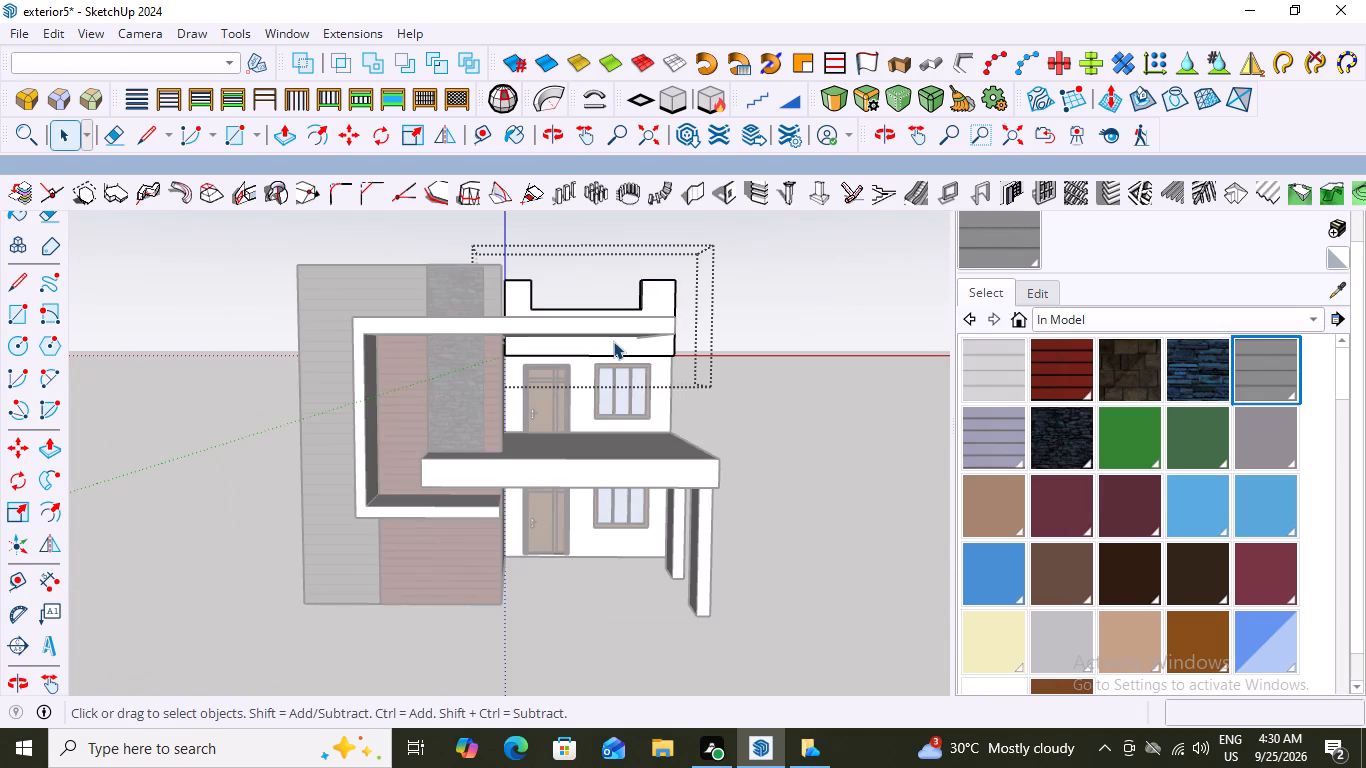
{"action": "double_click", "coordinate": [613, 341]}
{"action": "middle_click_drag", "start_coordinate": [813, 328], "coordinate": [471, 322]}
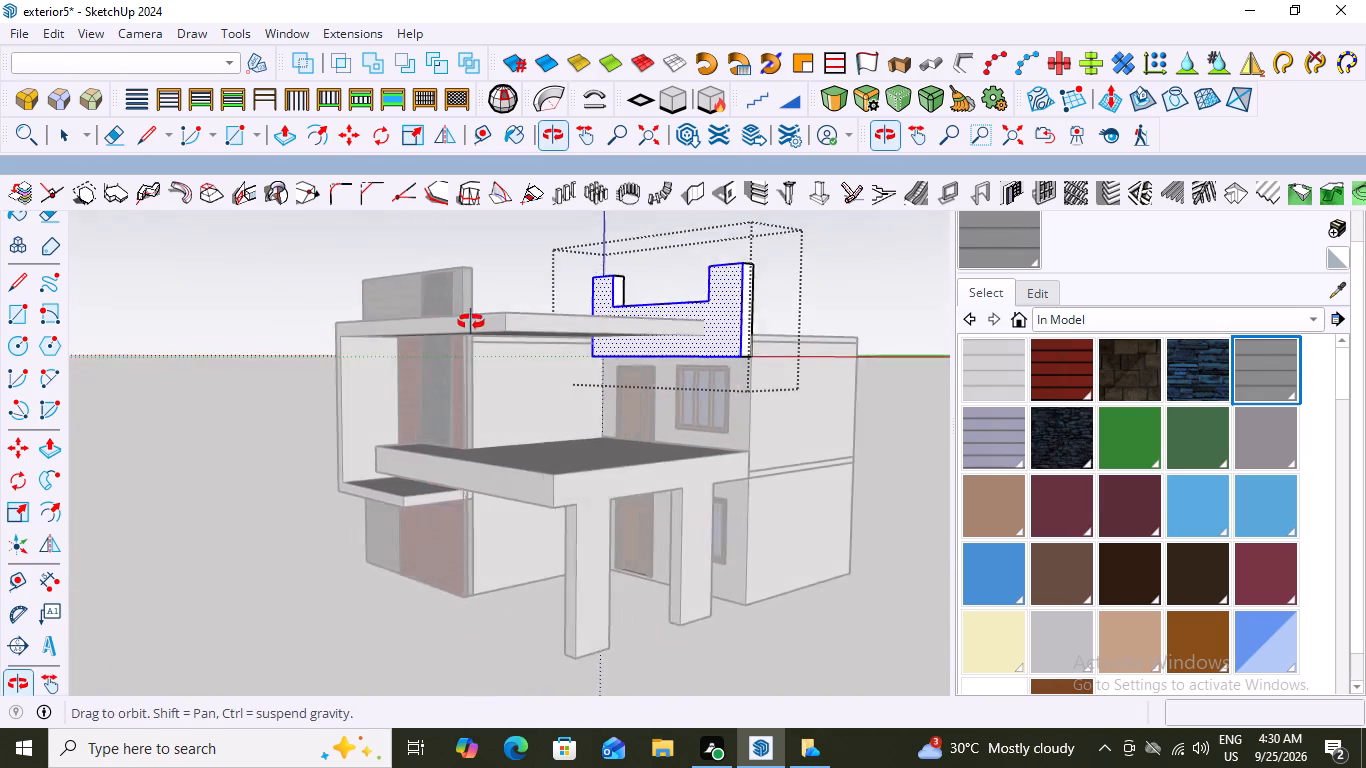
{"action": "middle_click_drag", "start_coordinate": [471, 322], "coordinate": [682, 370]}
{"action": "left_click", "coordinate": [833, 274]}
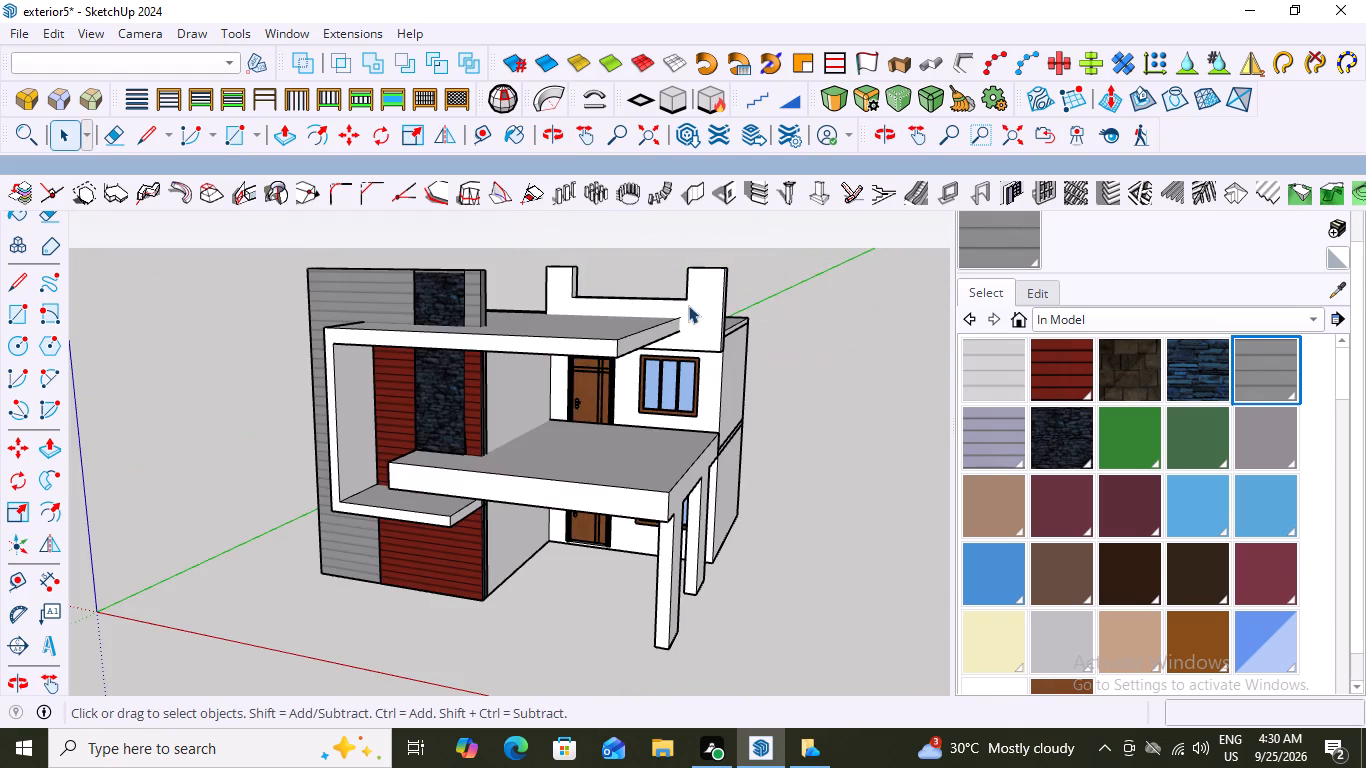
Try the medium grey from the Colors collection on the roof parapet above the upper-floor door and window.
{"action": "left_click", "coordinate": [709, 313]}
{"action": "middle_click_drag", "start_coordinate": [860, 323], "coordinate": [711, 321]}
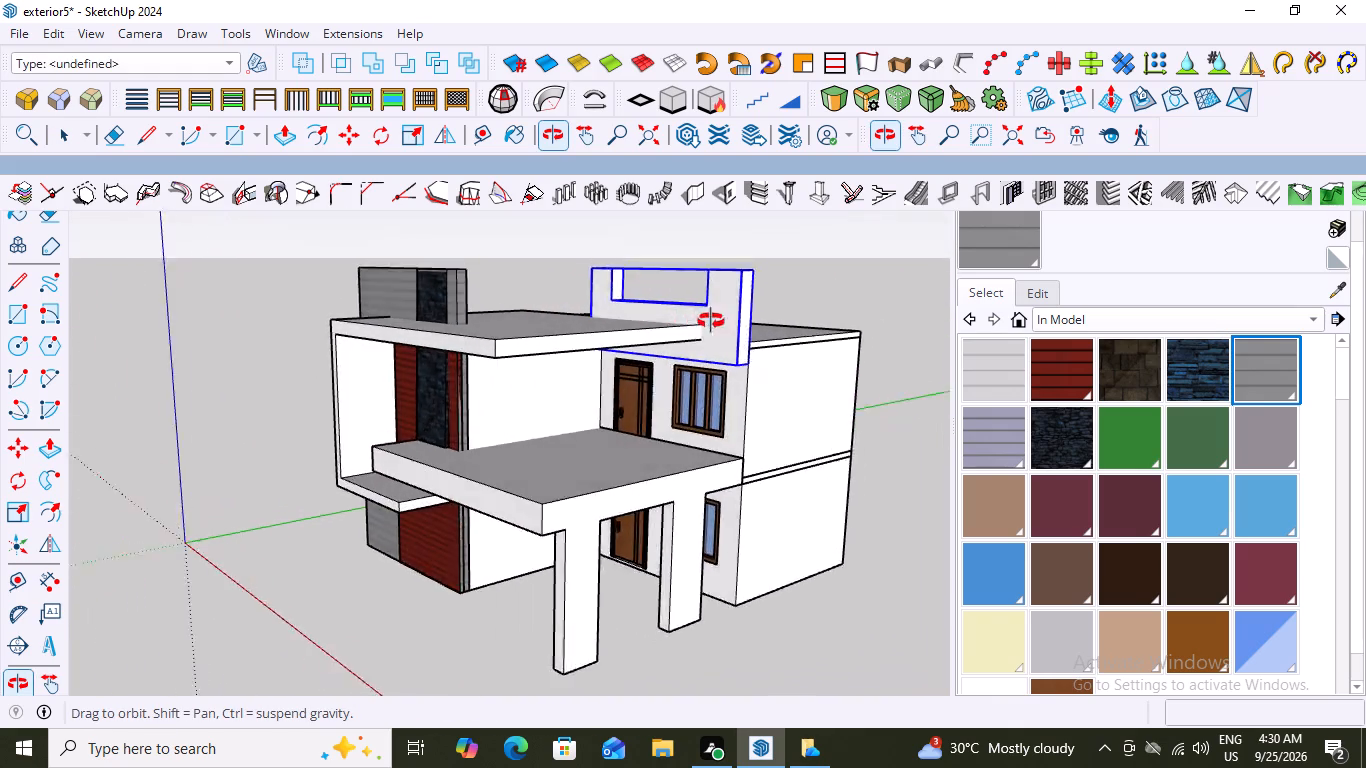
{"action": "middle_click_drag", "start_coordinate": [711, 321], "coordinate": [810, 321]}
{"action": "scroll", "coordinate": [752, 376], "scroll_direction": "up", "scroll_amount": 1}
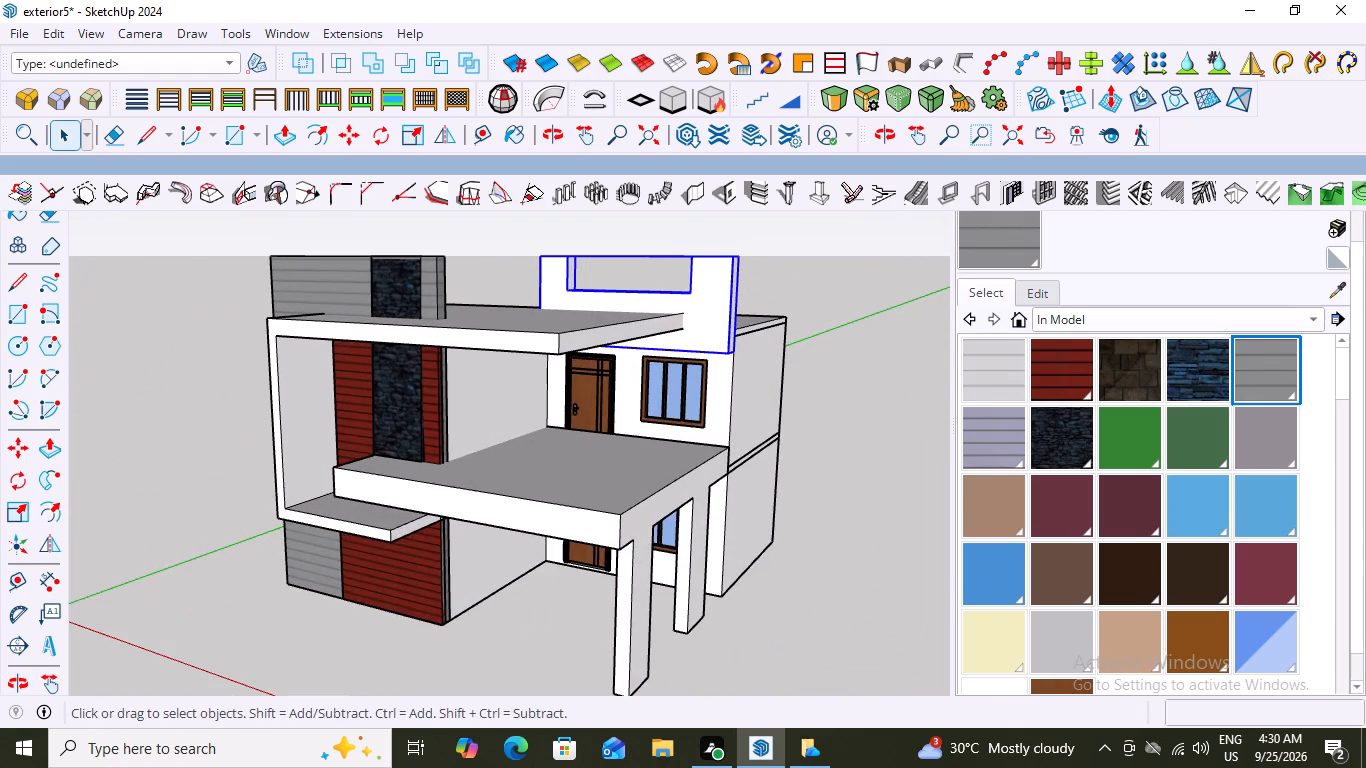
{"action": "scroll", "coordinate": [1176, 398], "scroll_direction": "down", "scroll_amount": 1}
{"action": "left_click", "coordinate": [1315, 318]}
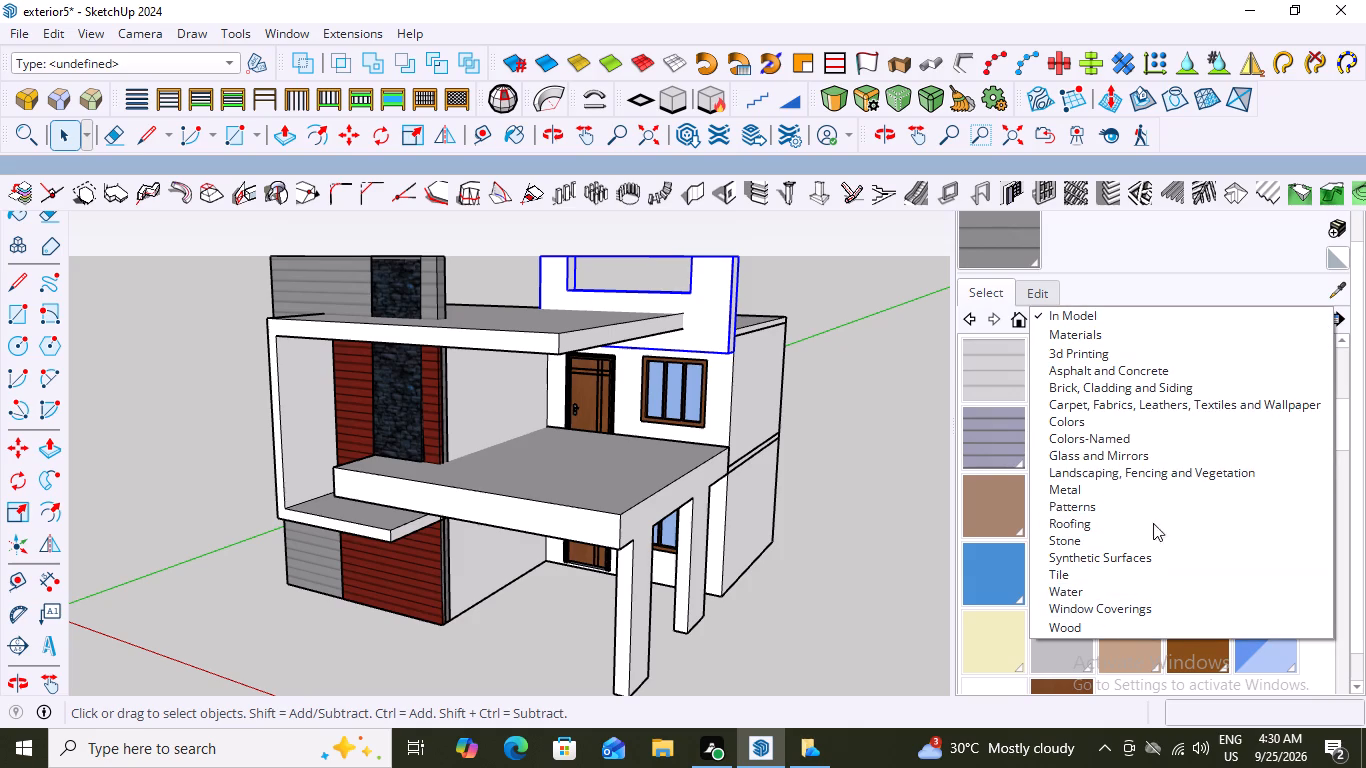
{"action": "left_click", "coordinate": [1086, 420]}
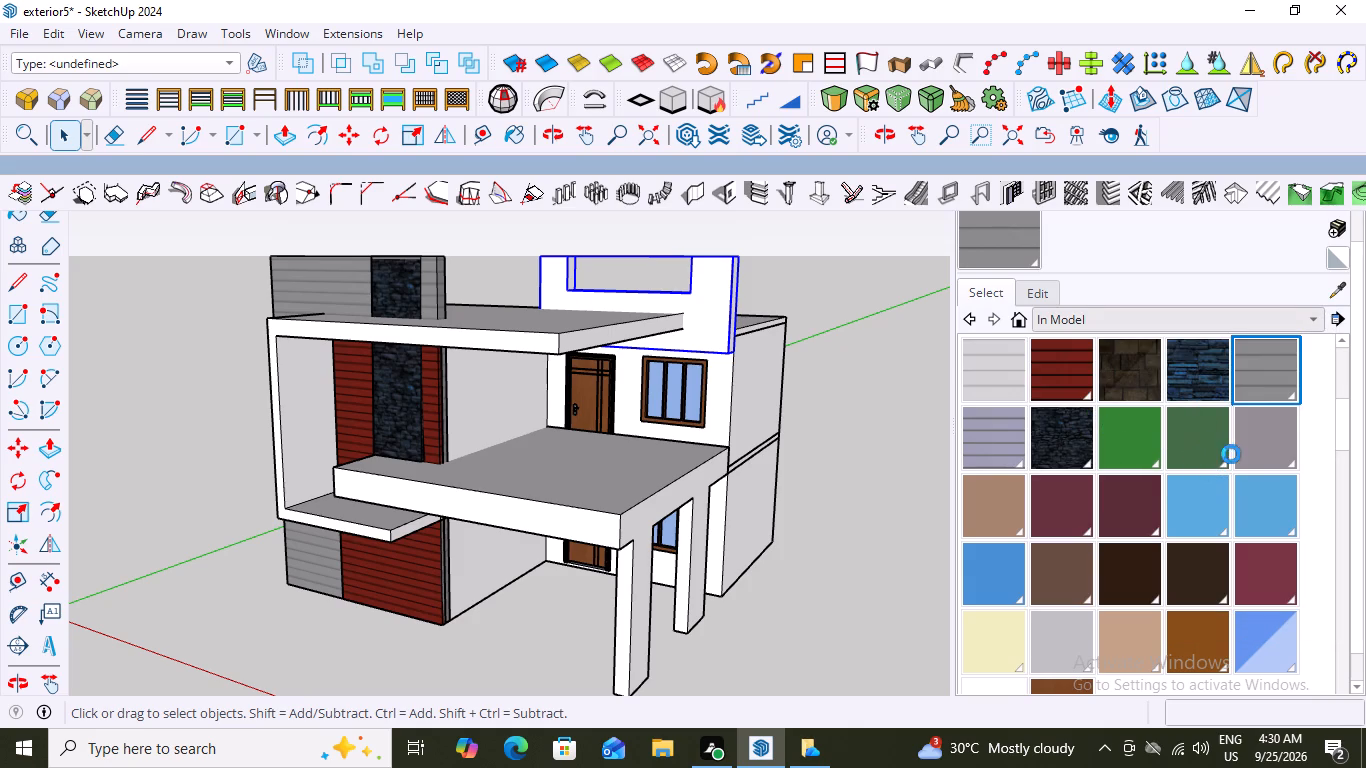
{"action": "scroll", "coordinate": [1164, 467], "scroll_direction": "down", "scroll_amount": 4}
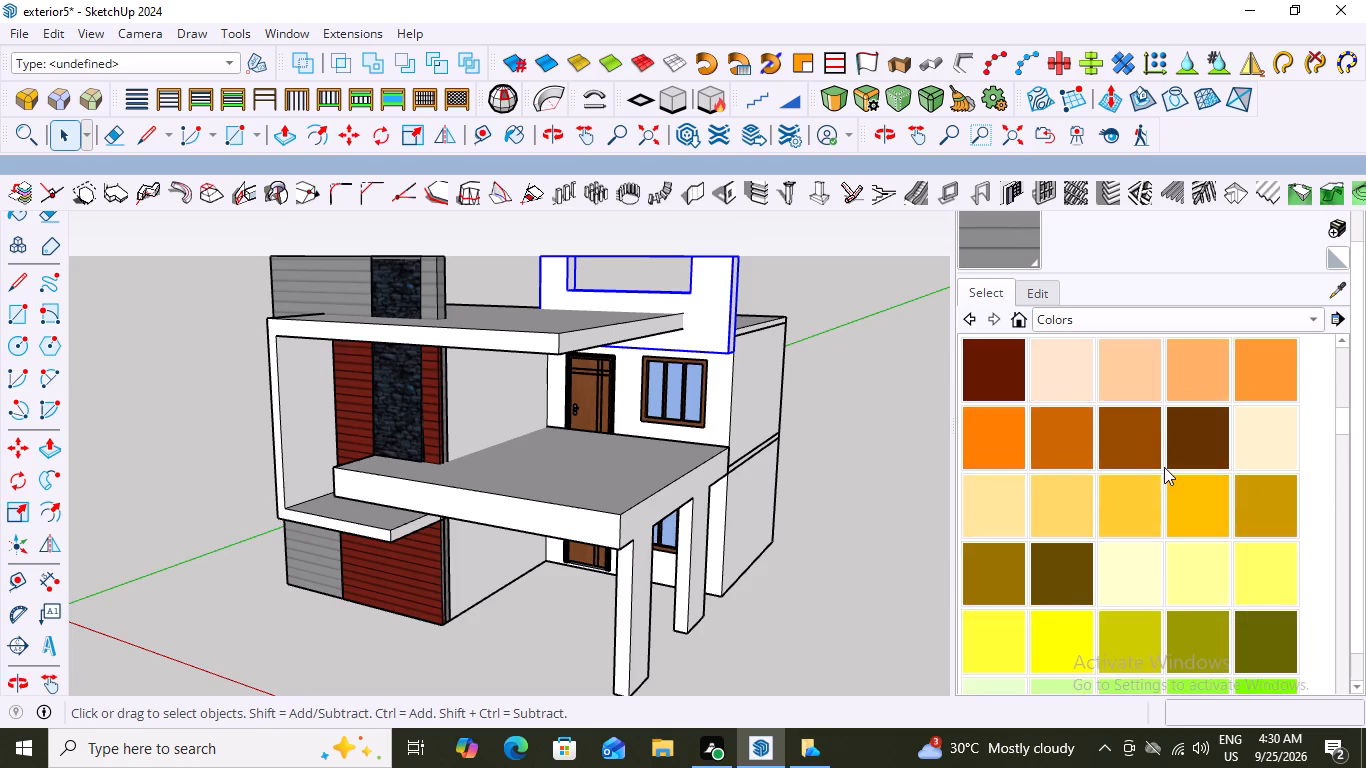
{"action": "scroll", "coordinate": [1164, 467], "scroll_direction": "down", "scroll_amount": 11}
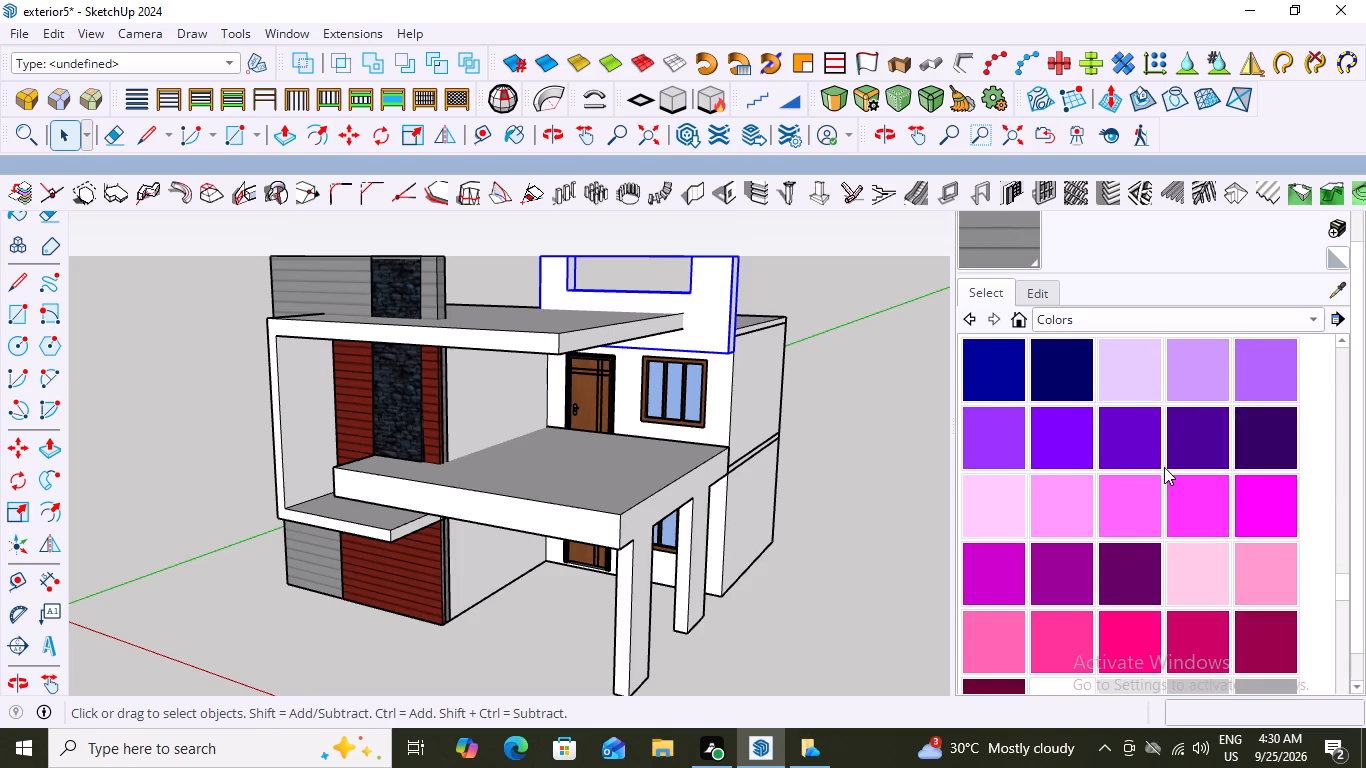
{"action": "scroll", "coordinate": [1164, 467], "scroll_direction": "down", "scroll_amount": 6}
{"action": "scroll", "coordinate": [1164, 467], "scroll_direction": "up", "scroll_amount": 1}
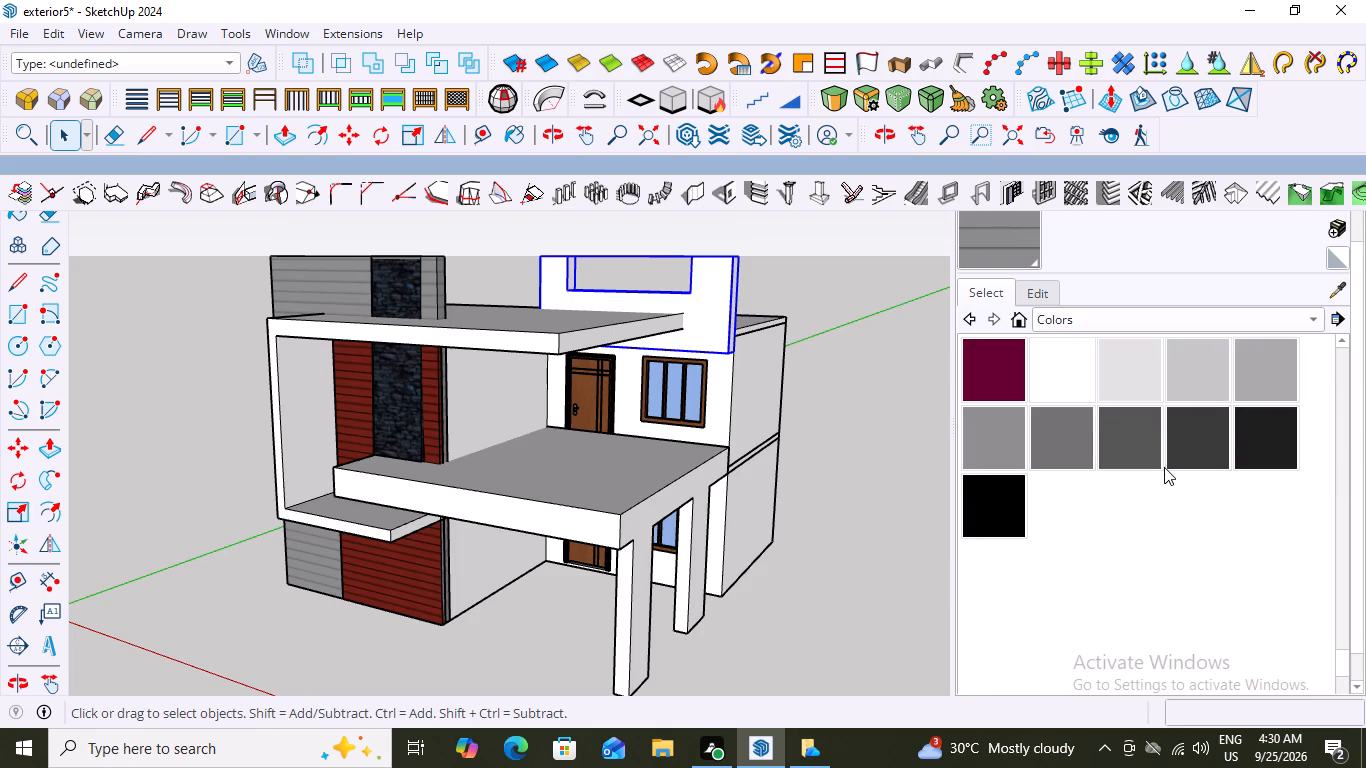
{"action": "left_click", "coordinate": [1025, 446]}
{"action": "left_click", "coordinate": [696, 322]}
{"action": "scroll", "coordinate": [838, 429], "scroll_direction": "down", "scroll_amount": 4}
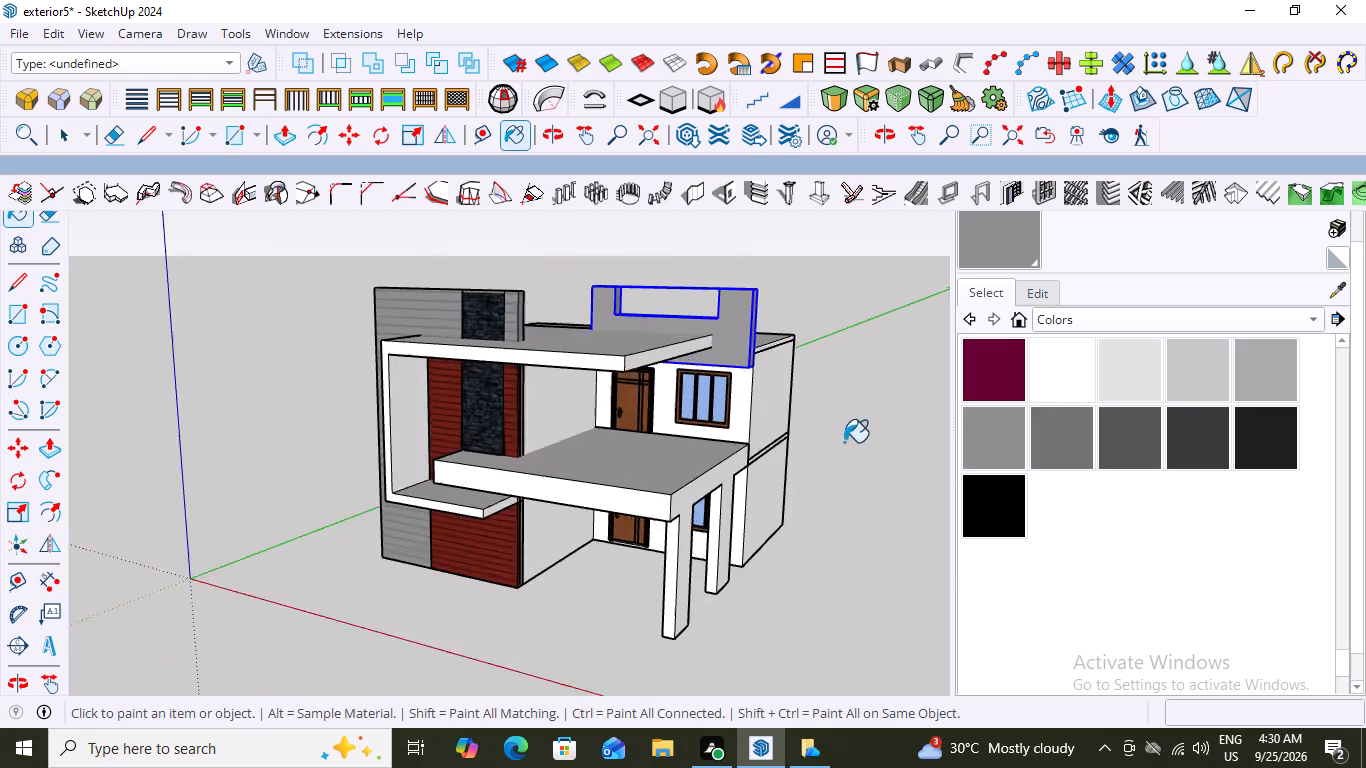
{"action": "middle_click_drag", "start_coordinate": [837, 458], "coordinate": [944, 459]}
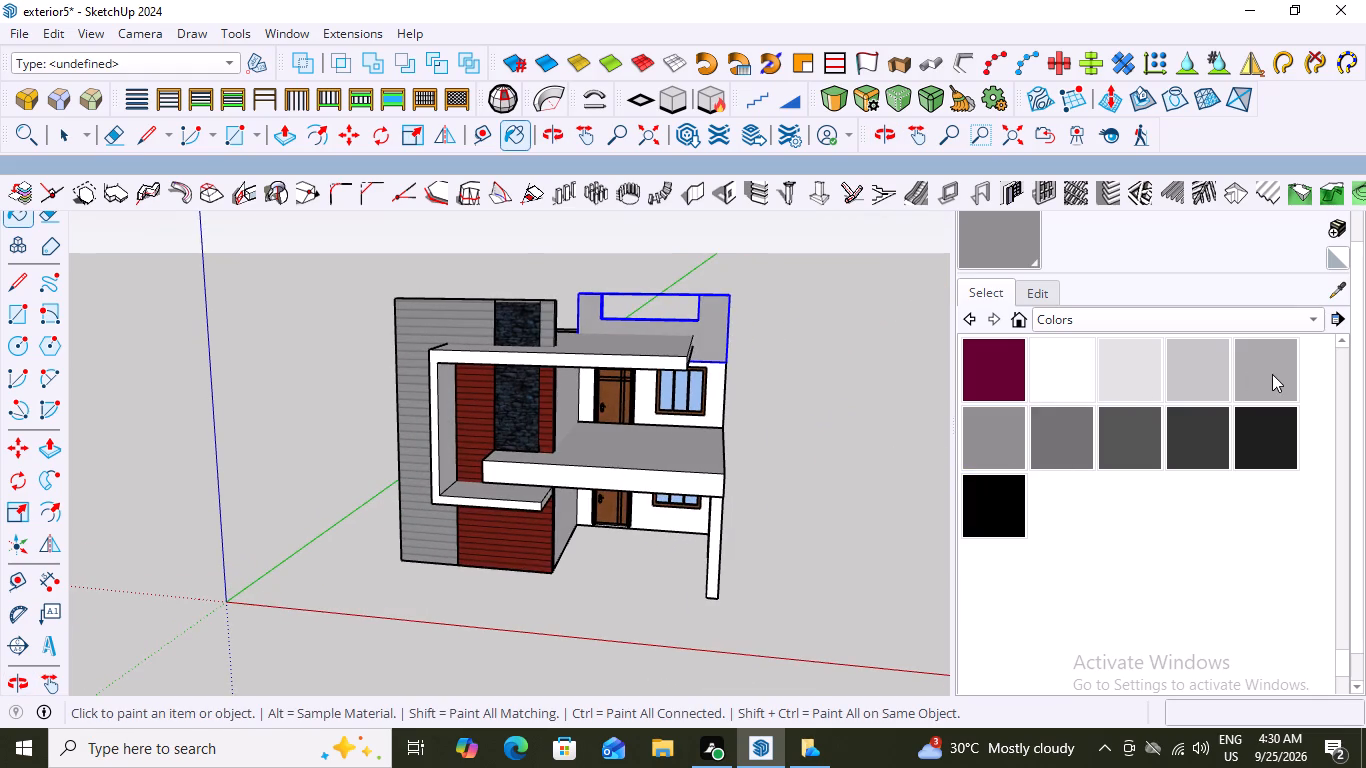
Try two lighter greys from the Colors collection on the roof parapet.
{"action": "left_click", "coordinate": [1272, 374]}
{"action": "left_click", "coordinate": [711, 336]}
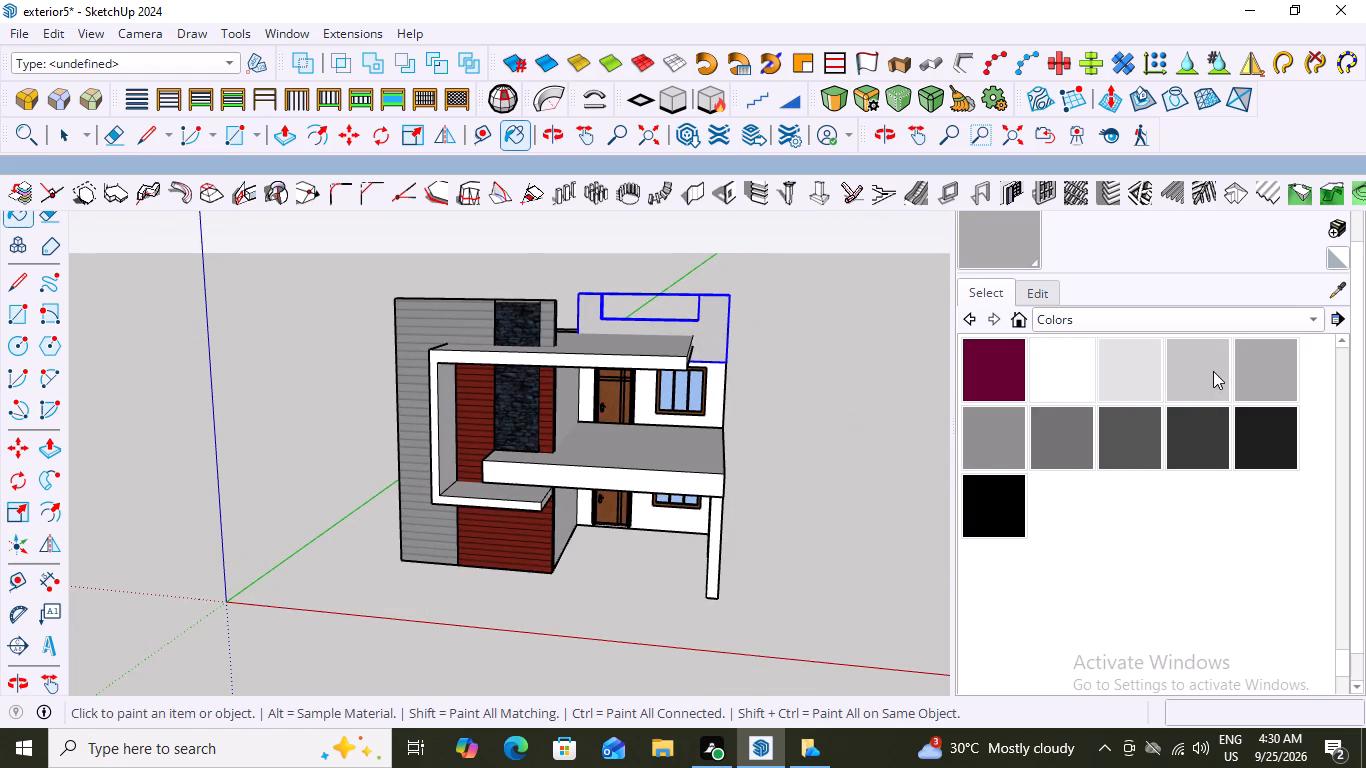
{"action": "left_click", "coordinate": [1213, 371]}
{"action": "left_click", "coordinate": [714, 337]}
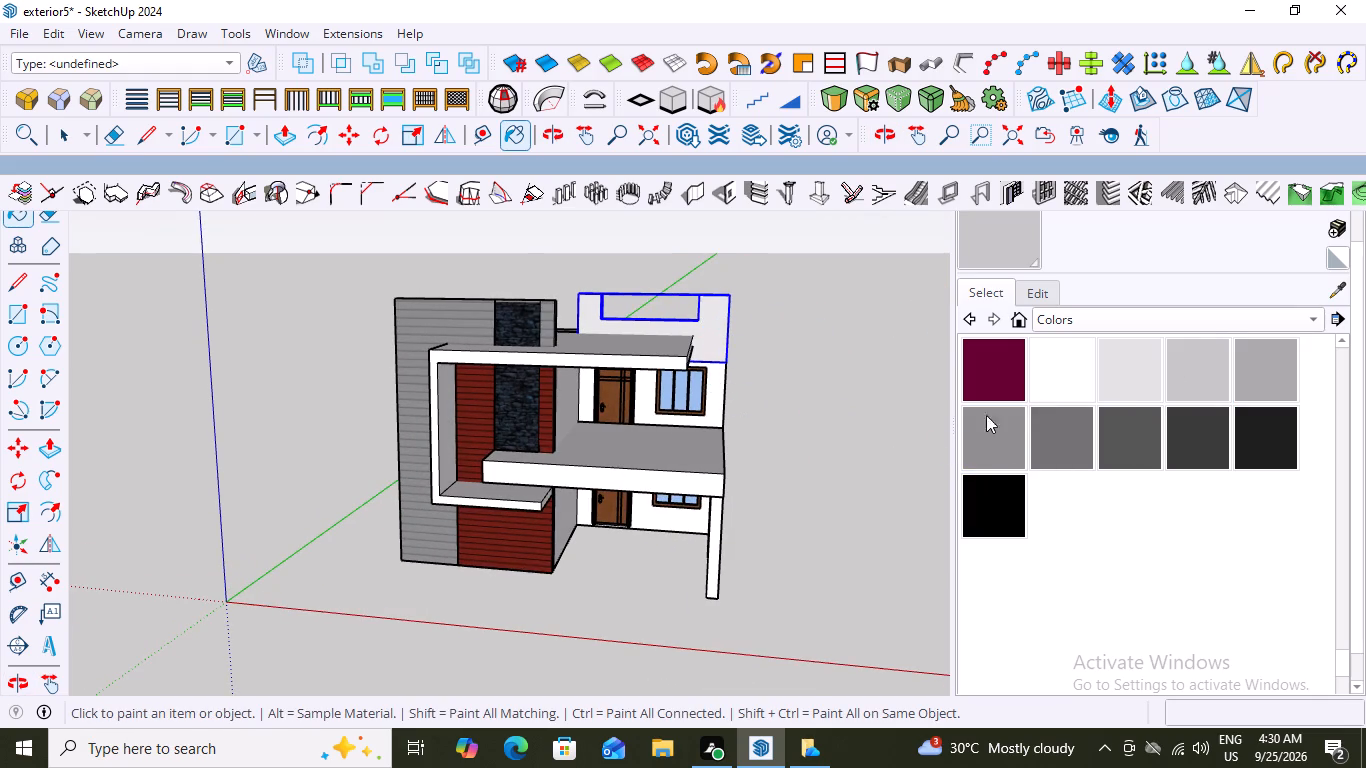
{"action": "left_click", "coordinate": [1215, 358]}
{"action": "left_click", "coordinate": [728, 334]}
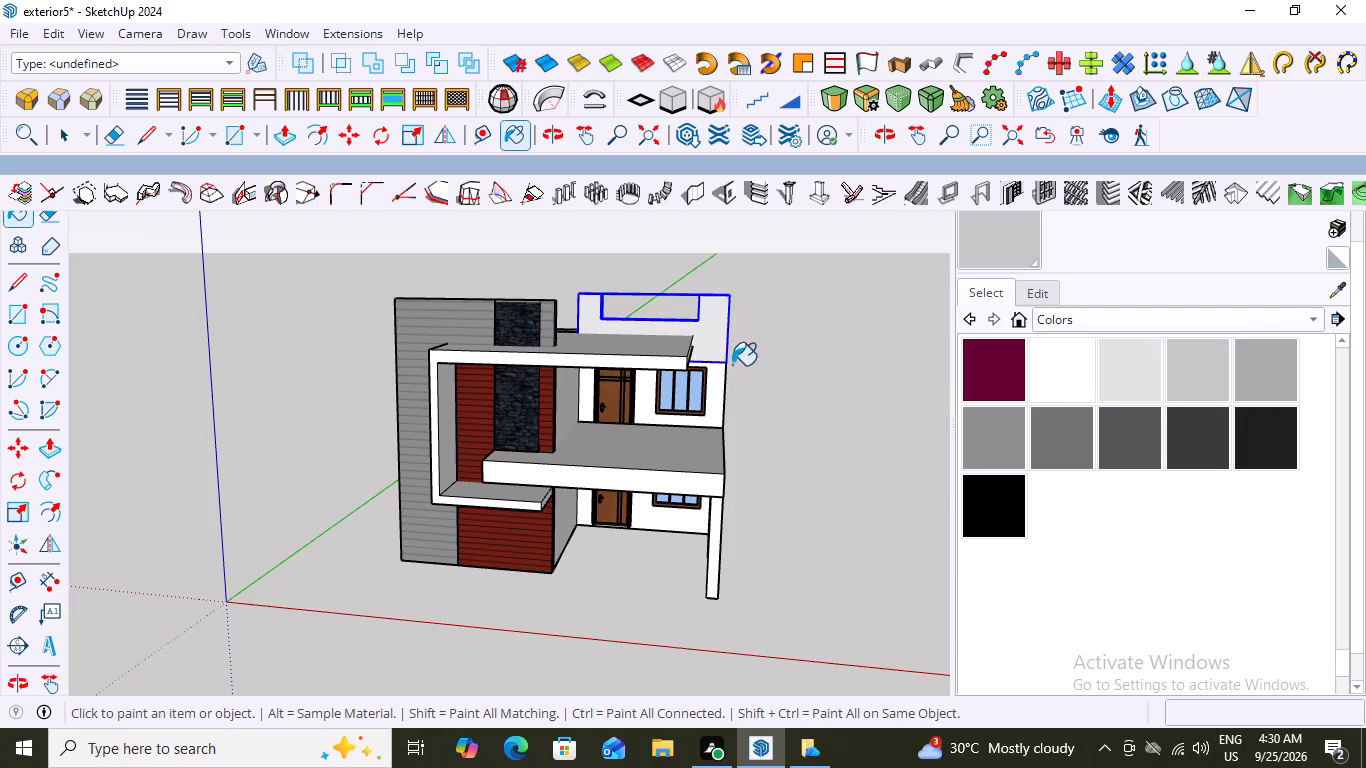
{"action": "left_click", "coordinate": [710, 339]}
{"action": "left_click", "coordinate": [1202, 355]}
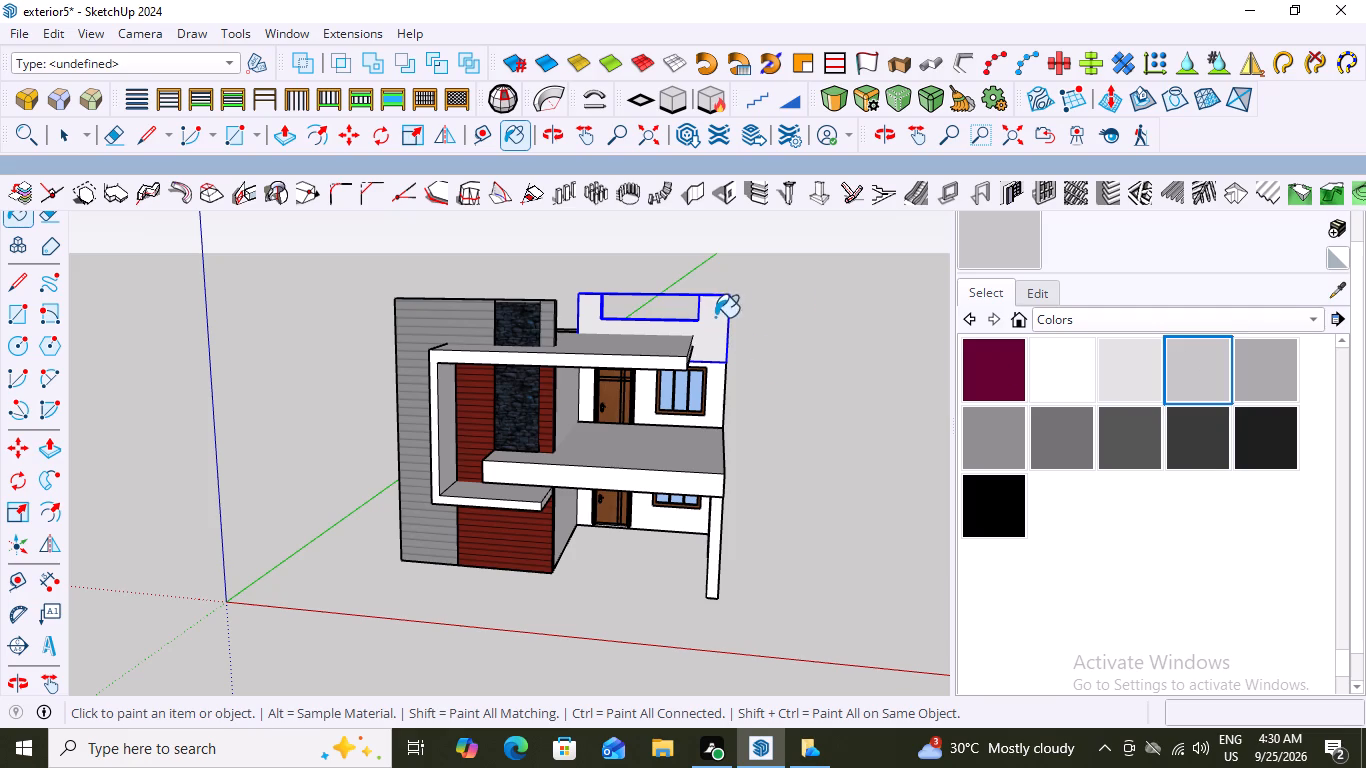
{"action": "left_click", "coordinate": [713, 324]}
Paint the roof parapet with the grey one shade lighter than the medium grey in the Colors collection.
{"action": "left_click", "coordinate": [1262, 354]}
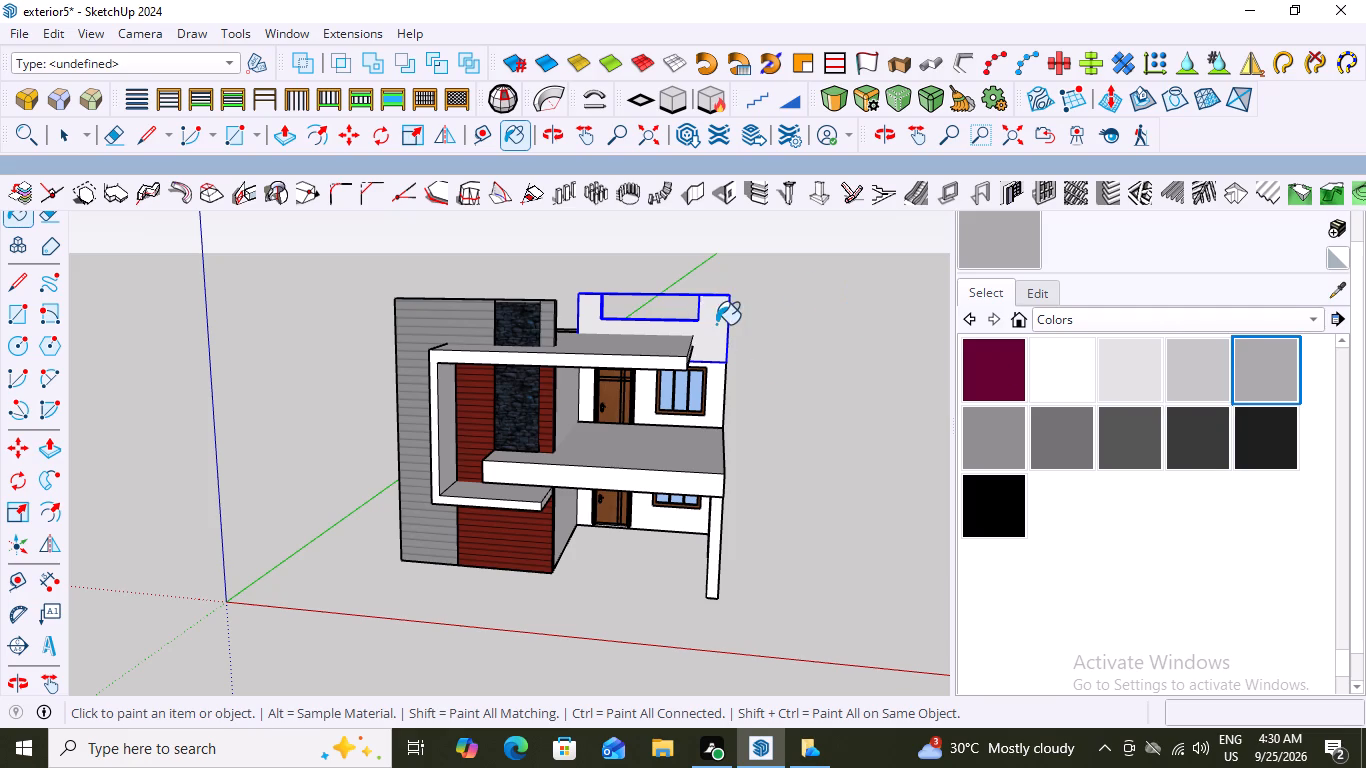
{"action": "left_click", "coordinate": [717, 324]}
{"action": "middle_click_drag", "start_coordinate": [810, 380], "coordinate": [808, 334]}
{"action": "key", "text": "space"}
{"action": "left_click", "coordinate": [813, 329]}
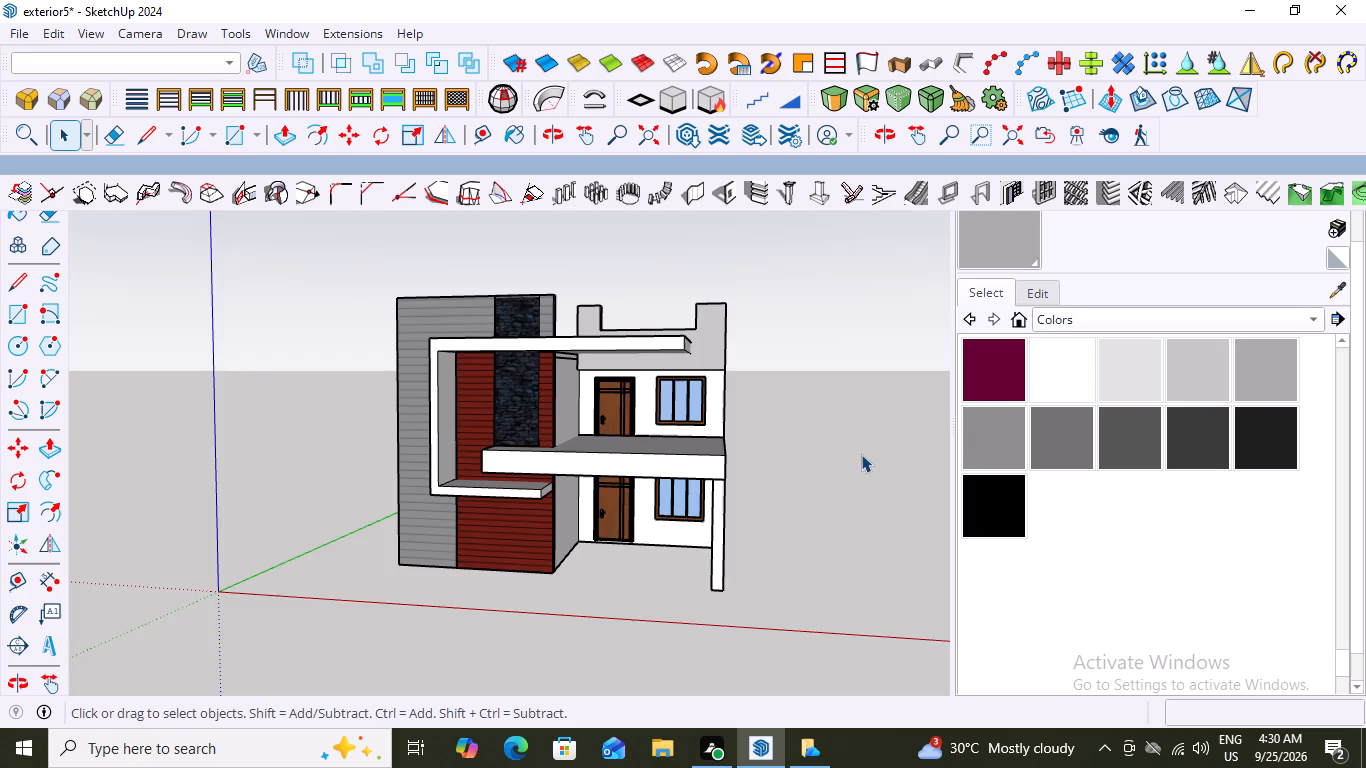
Open the ground-floor wall group under the porch slab and select the front wall face around the door and window.
{"action": "scroll", "coordinate": [790, 411], "scroll_direction": "down", "scroll_amount": 2}
{"action": "middle_click_drag", "start_coordinate": [742, 406], "coordinate": [794, 428]}
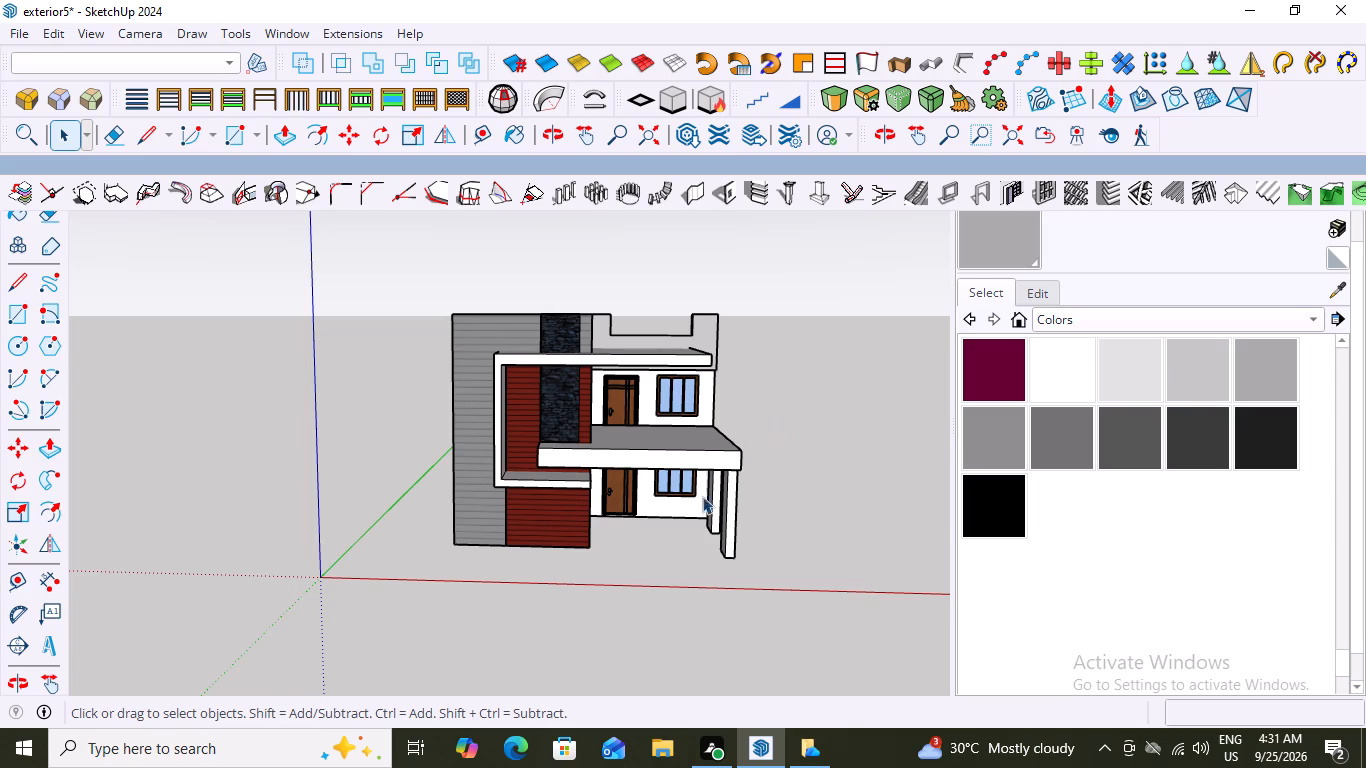
{"action": "scroll", "coordinate": [684, 492], "scroll_direction": "up", "scroll_amount": 1}
{"action": "middle_click_drag", "start_coordinate": [721, 464], "coordinate": [746, 375]}
{"action": "scroll", "coordinate": [751, 385], "scroll_direction": "up", "scroll_amount": 1}
{"action": "scroll", "coordinate": [649, 463], "scroll_direction": "up", "scroll_amount": 2}
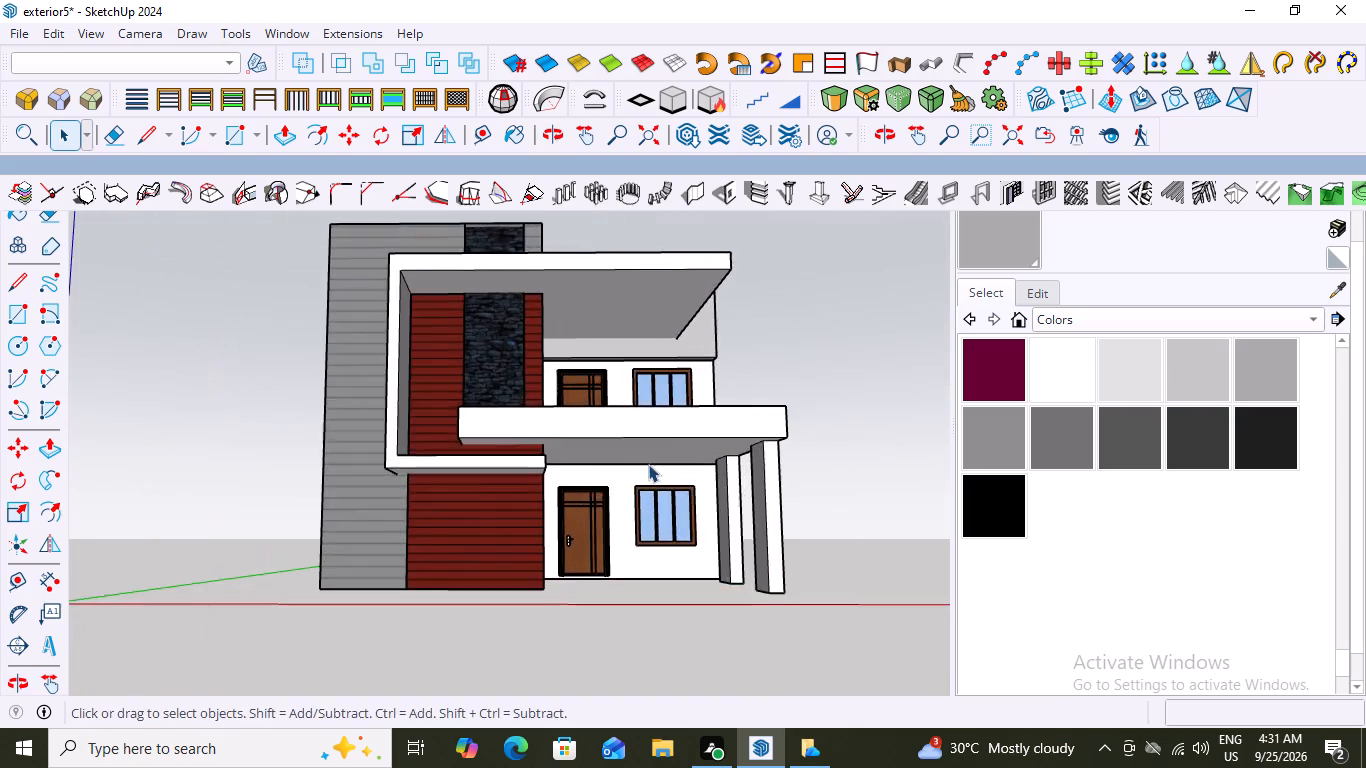
{"action": "middle_click_drag", "start_coordinate": [648, 465], "coordinate": [654, 499]}
{"action": "scroll", "coordinate": [626, 510], "scroll_direction": "up", "scroll_amount": 6}
{"action": "left_click", "coordinate": [606, 435]}
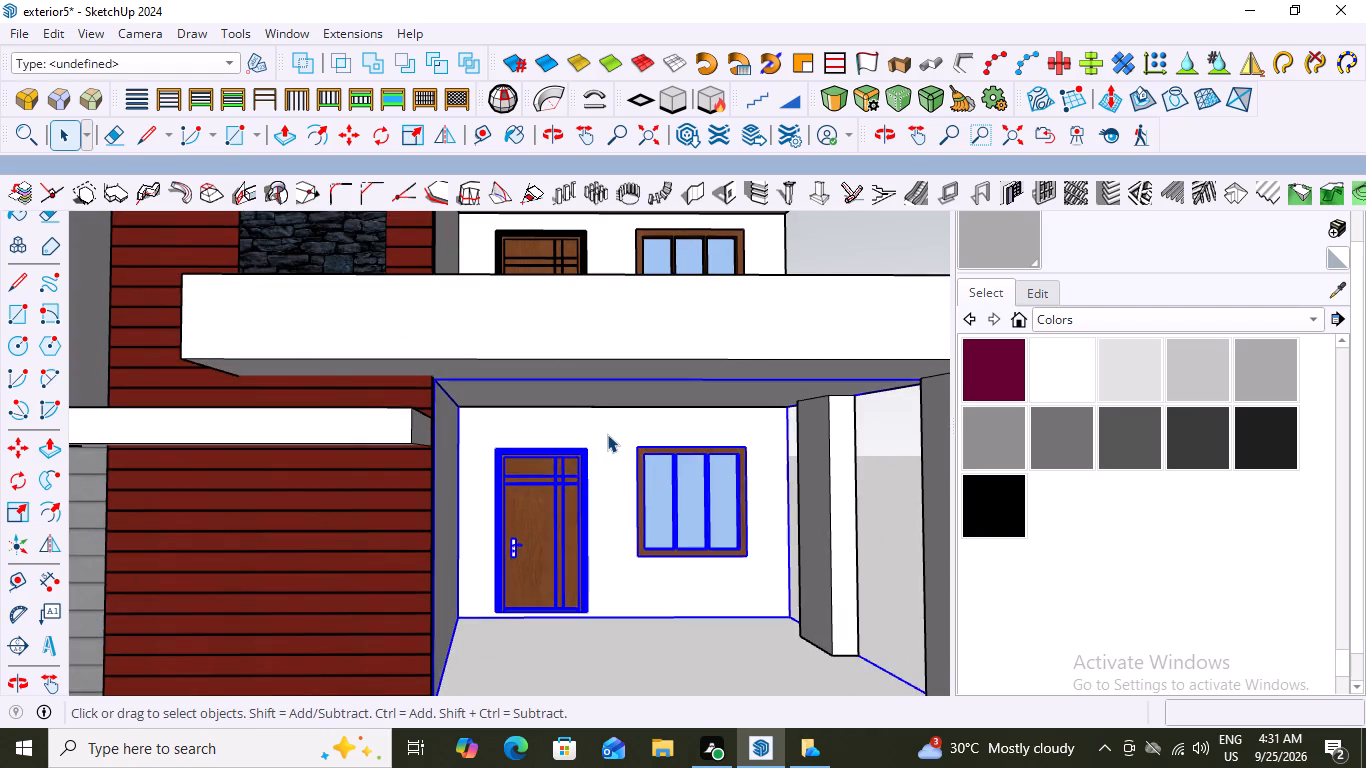
{"action": "double_click", "coordinate": [607, 434]}
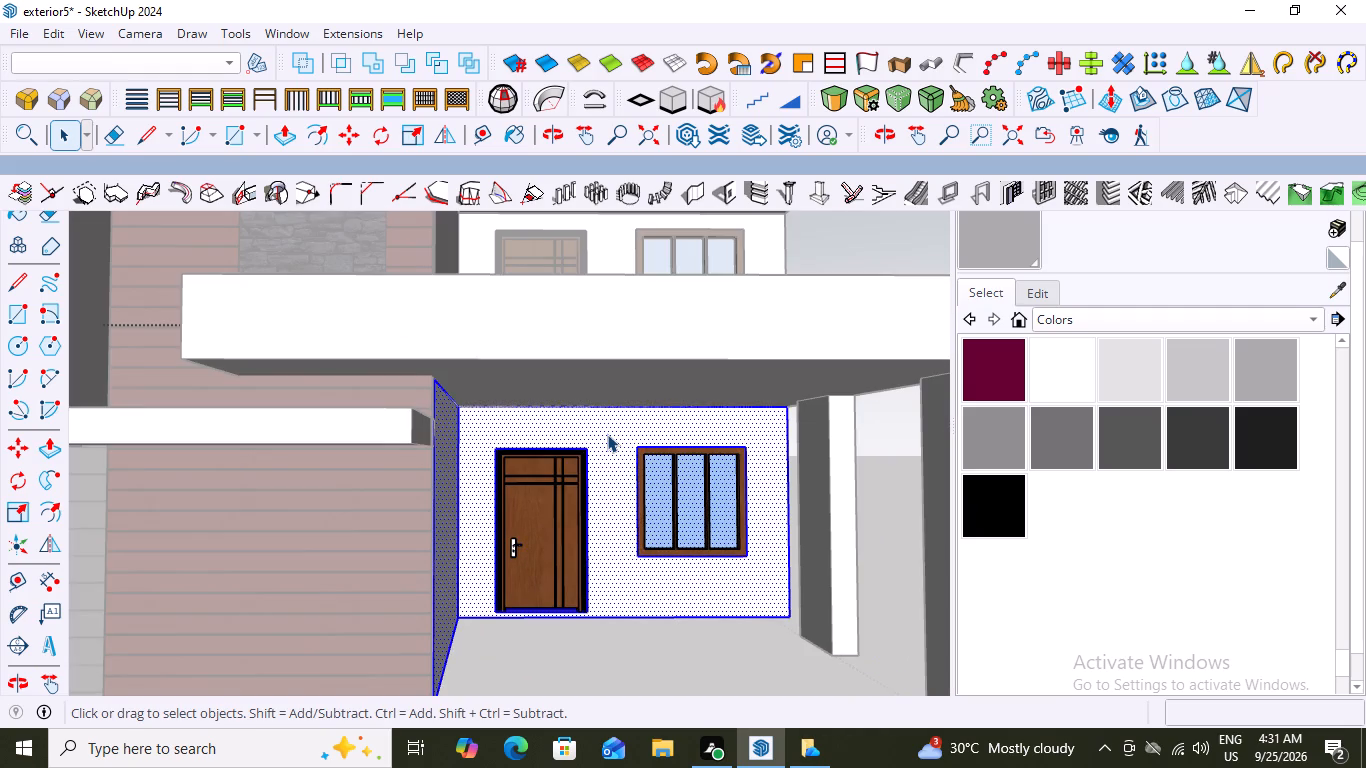
{"action": "left_click", "coordinate": [607, 434]}
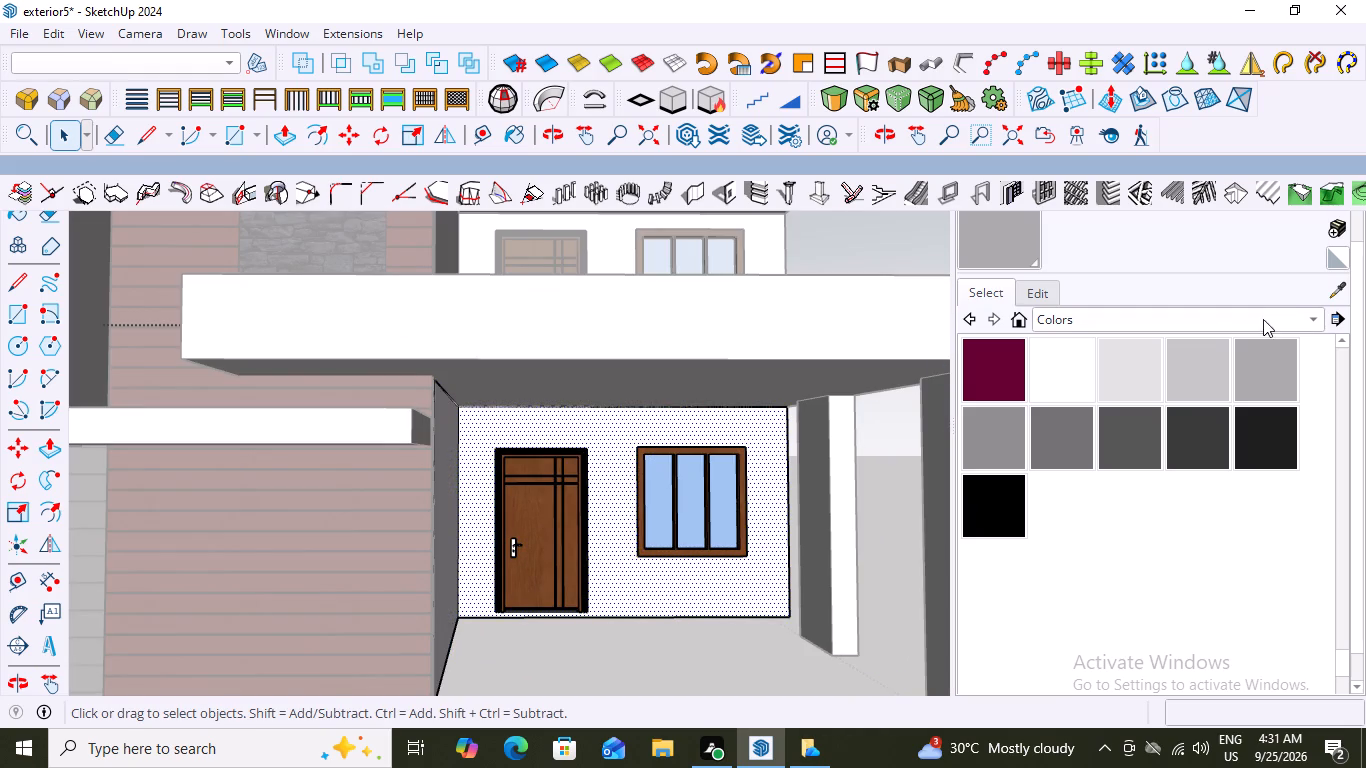
Look through the Tile and the Brick, Cladding and Siding collections for a finish for the ground-floor front wall.
{"action": "left_click", "coordinate": [1311, 320]}
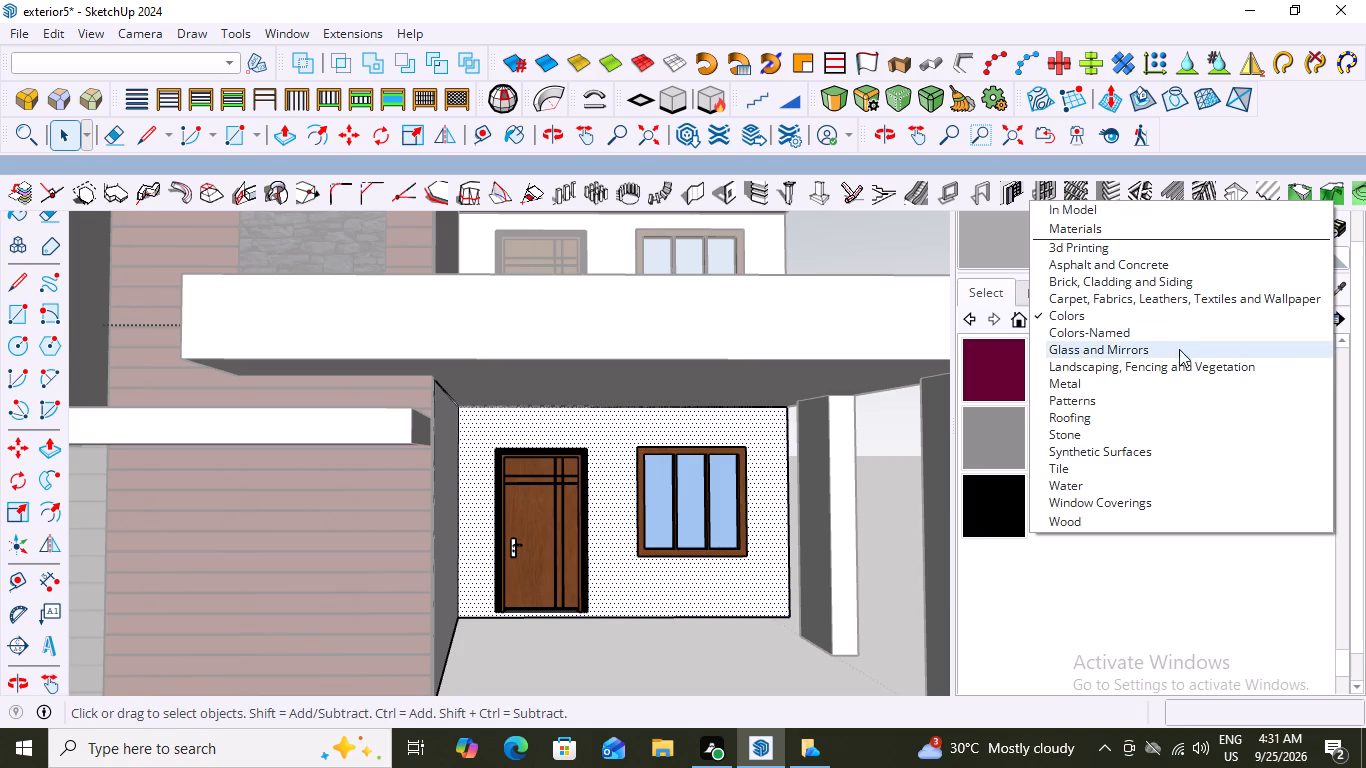
{"action": "left_click", "coordinate": [1065, 471]}
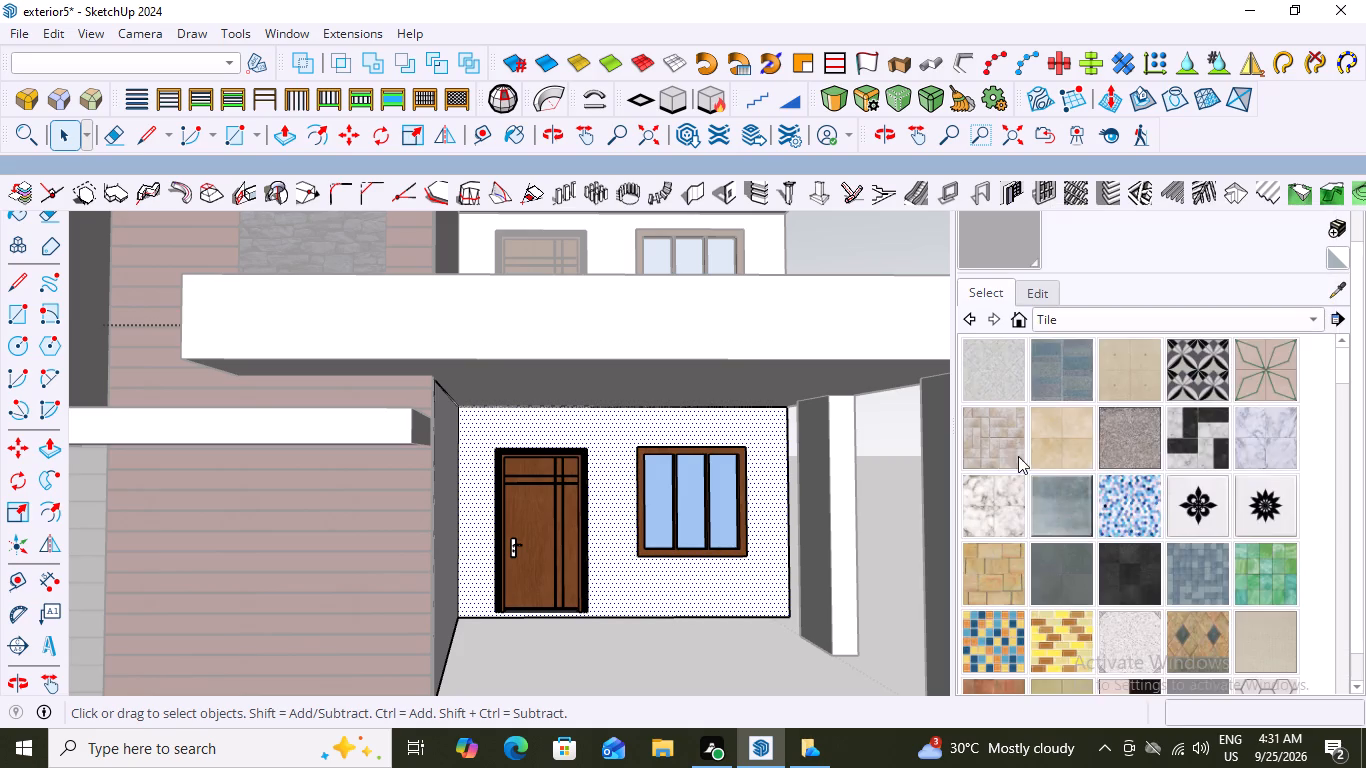
{"action": "scroll", "coordinate": [1048, 461], "scroll_direction": "down", "scroll_amount": 8}
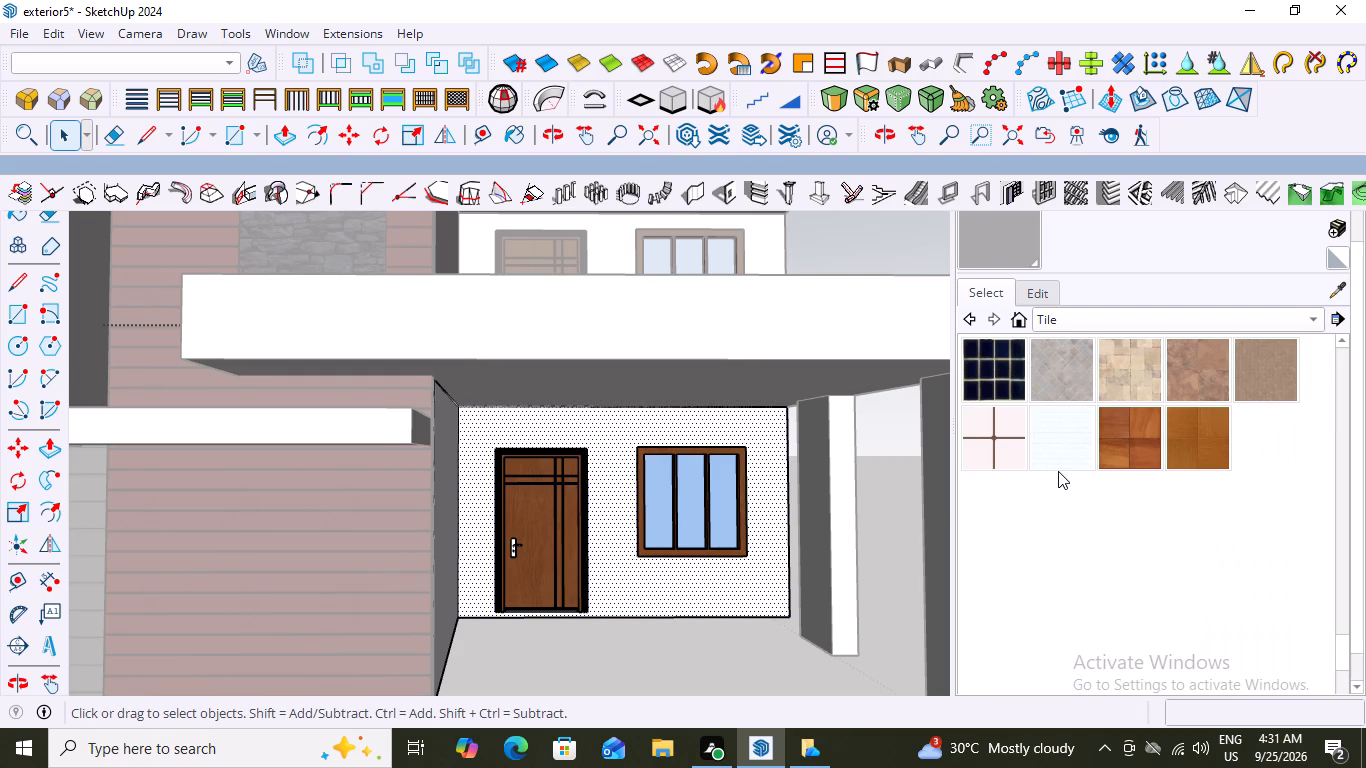
{"action": "left_click", "coordinate": [1311, 321]}
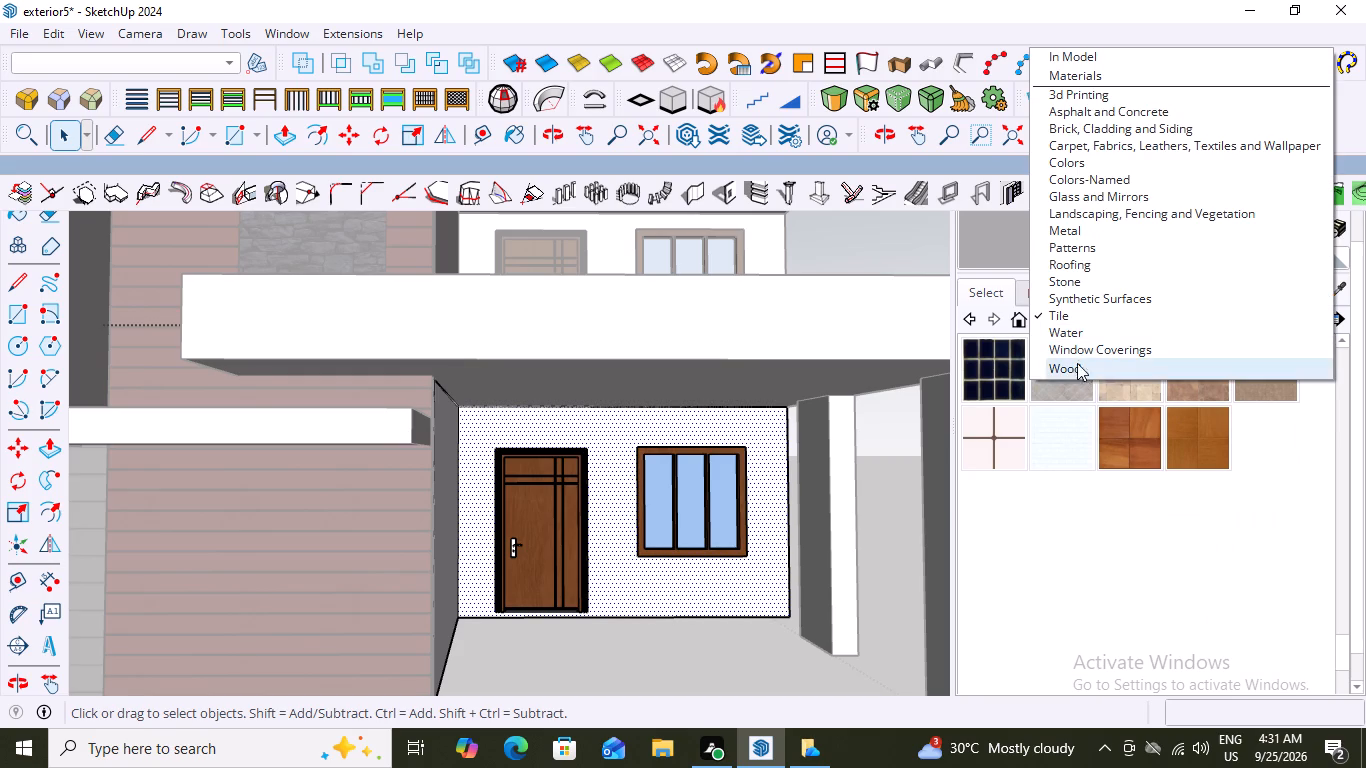
{"action": "scroll", "coordinate": [1084, 287], "scroll_direction": "down", "scroll_amount": 1}
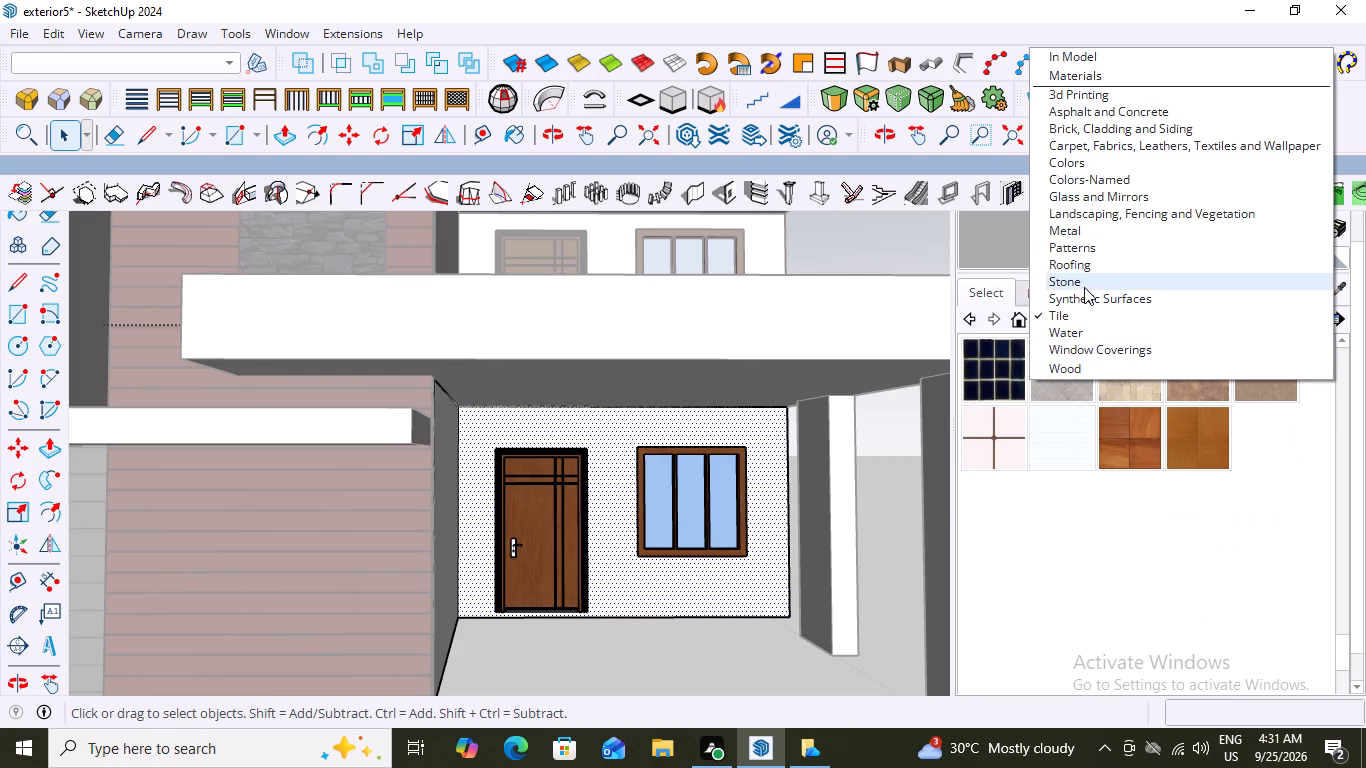
{"action": "scroll", "coordinate": [1084, 287], "scroll_direction": "up", "scroll_amount": 4}
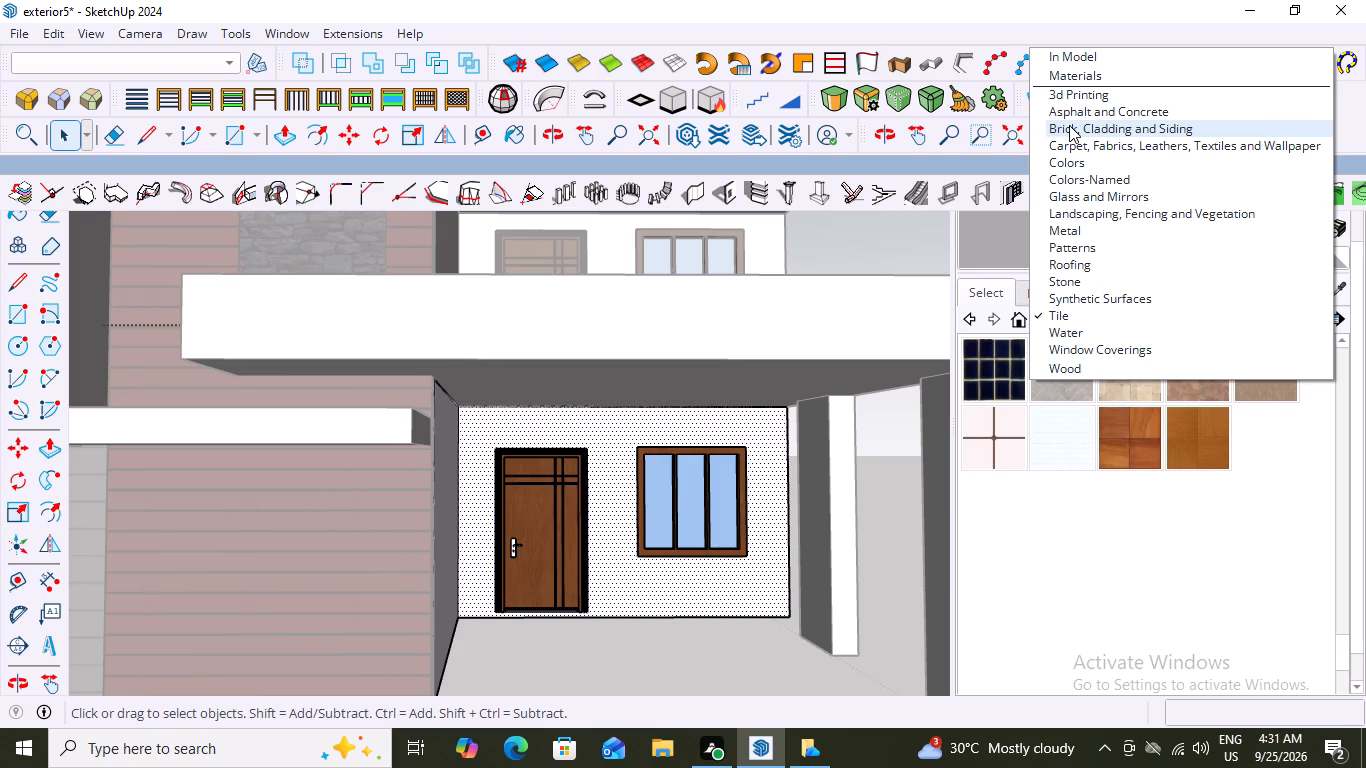
{"action": "left_click", "coordinate": [1069, 125]}
{"action": "scroll", "coordinate": [1172, 435], "scroll_direction": "down", "scroll_amount": 6}
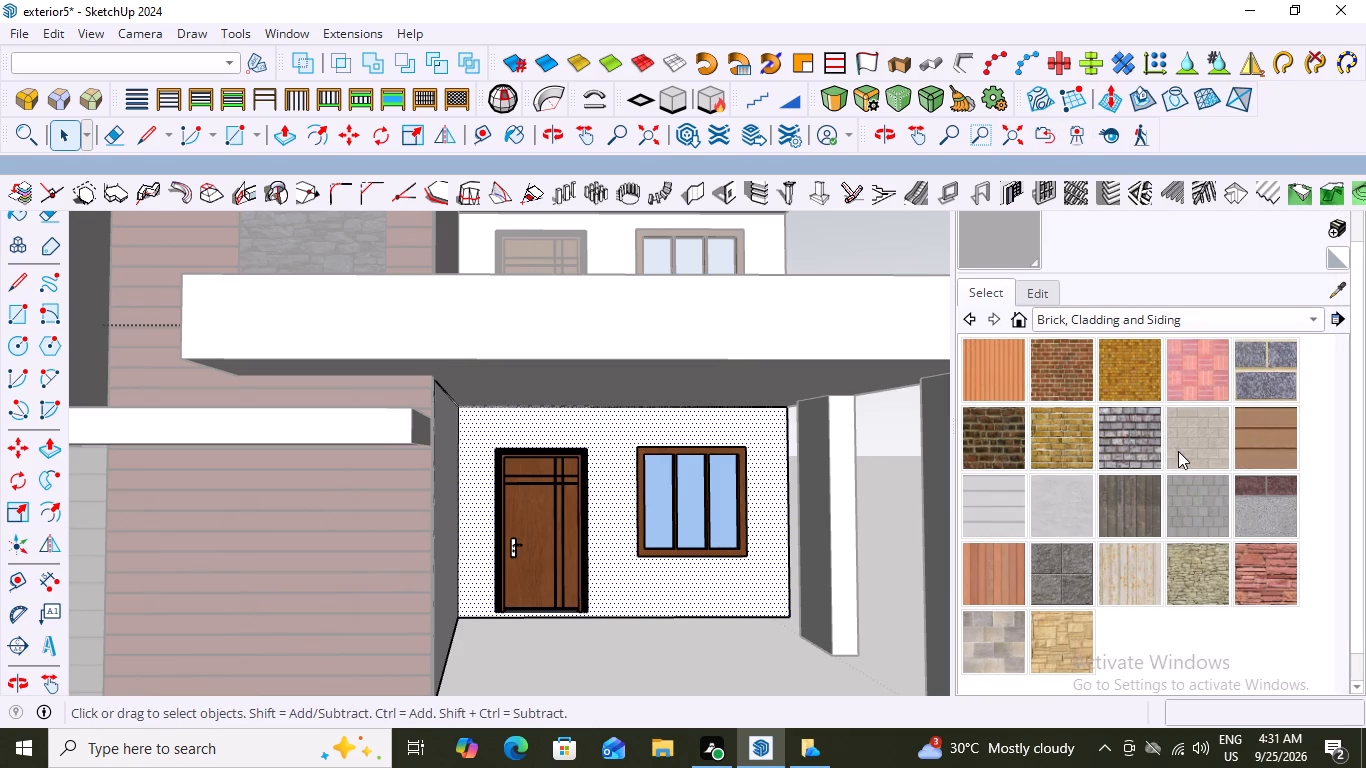
{"action": "left_click", "coordinate": [1313, 312]}
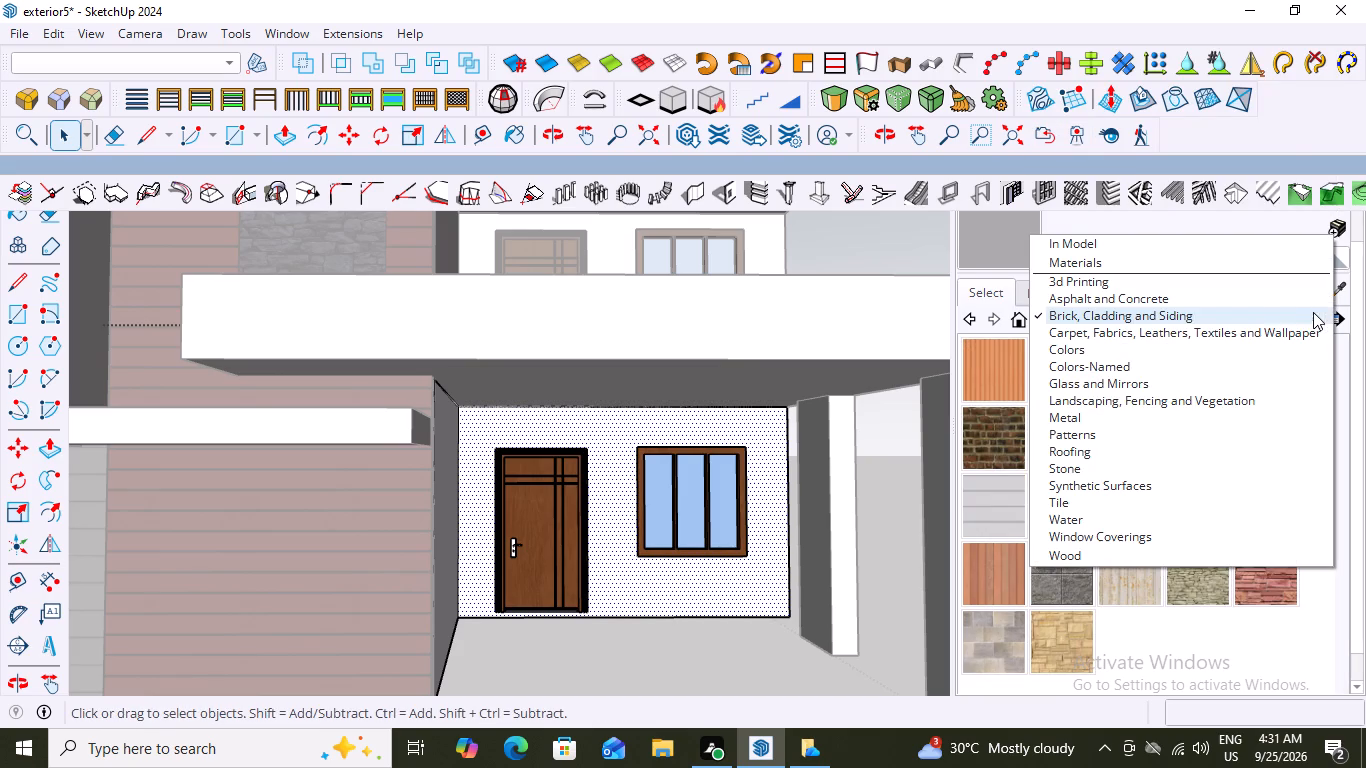
{"action": "scroll", "coordinate": [1078, 291], "scroll_direction": "up", "scroll_amount": 1}
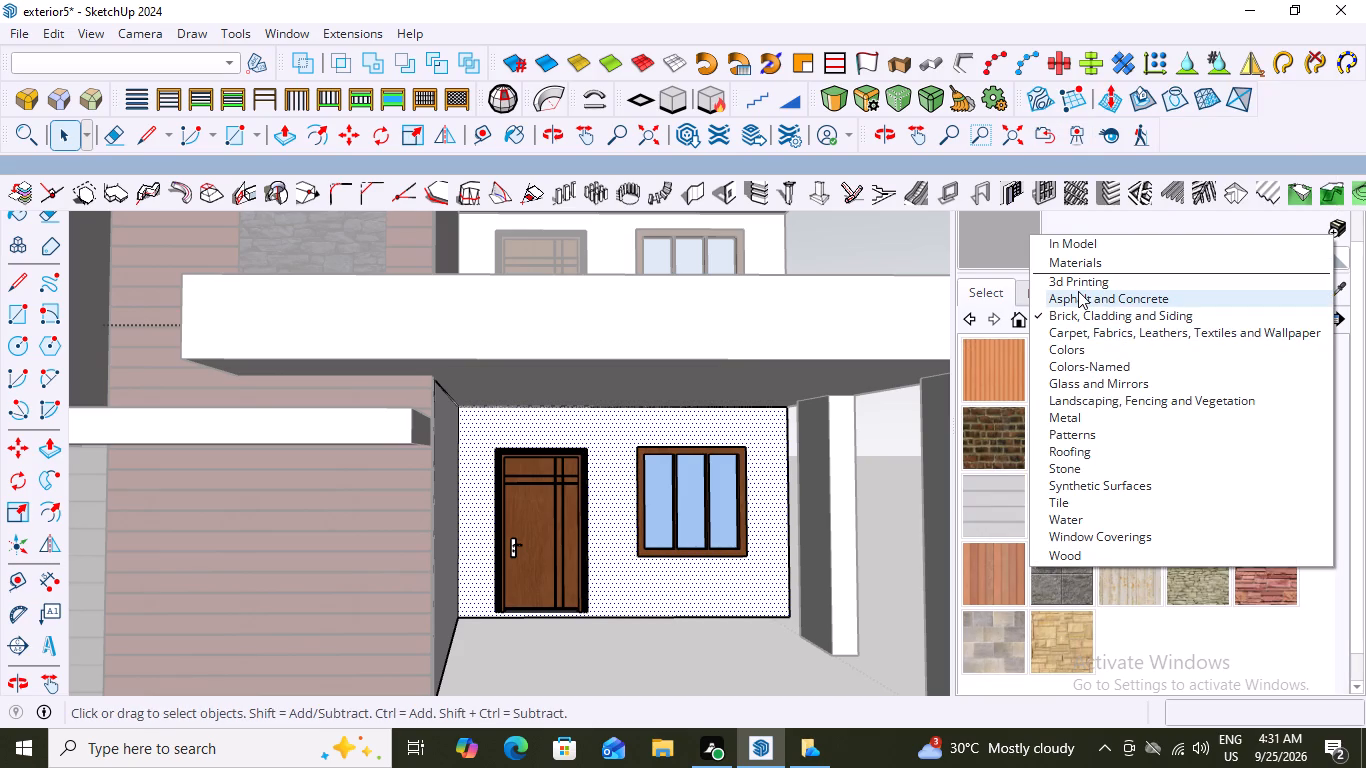
{"action": "scroll", "coordinate": [1078, 291], "scroll_direction": "down", "scroll_amount": 1}
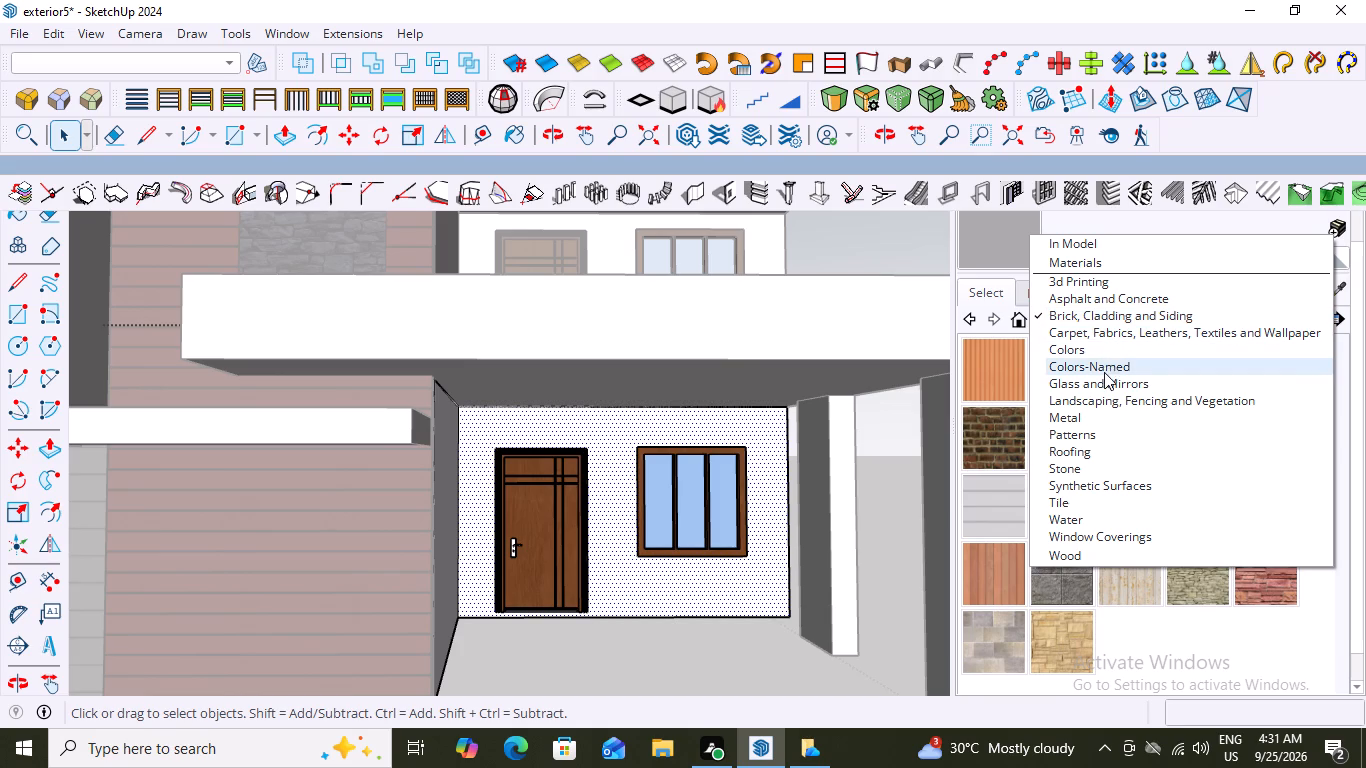
Paint the ground-floor front wall with the rust-red textured material from the Metal collection, and close the wall group.
{"action": "left_click", "coordinate": [1082, 421]}
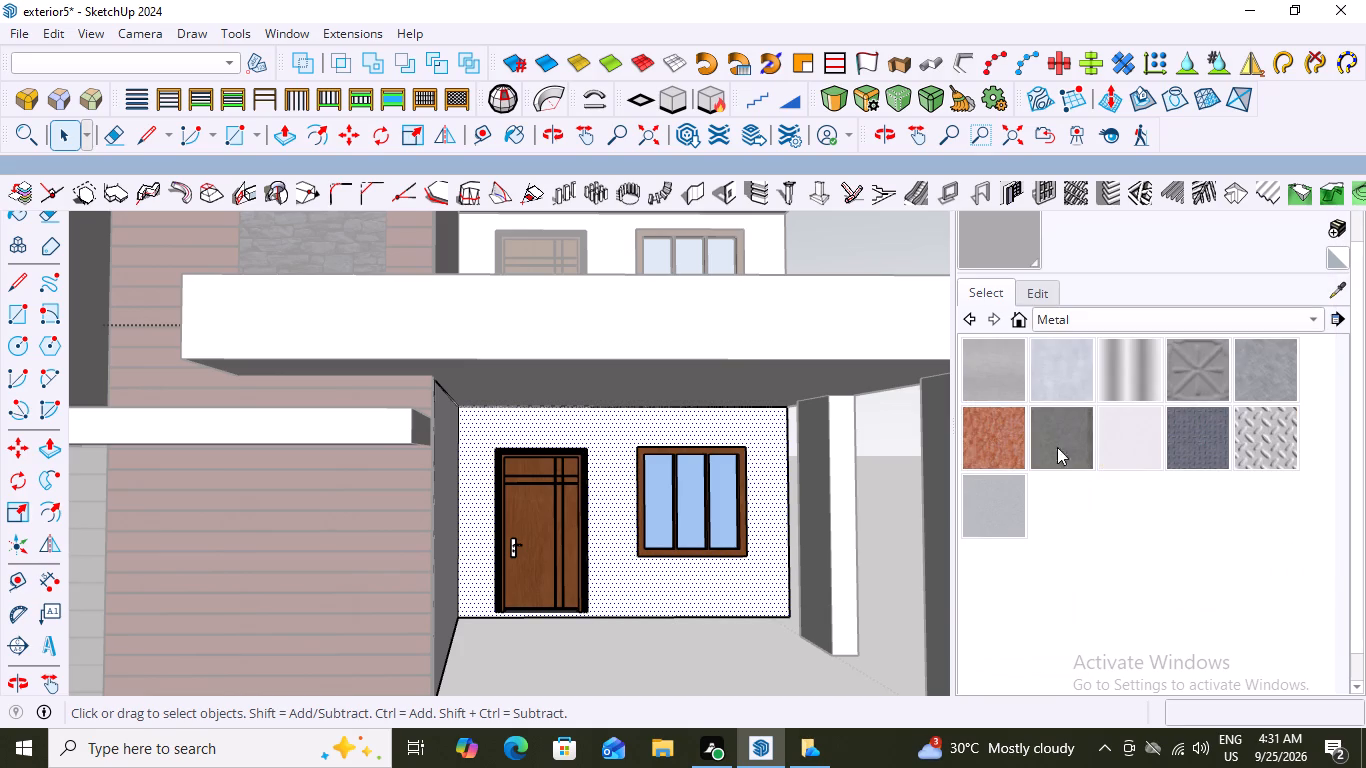
{"action": "left_click_drag", "start_coordinate": [1004, 438], "coordinate": [994, 445]}
{"action": "left_click", "coordinate": [604, 430]}
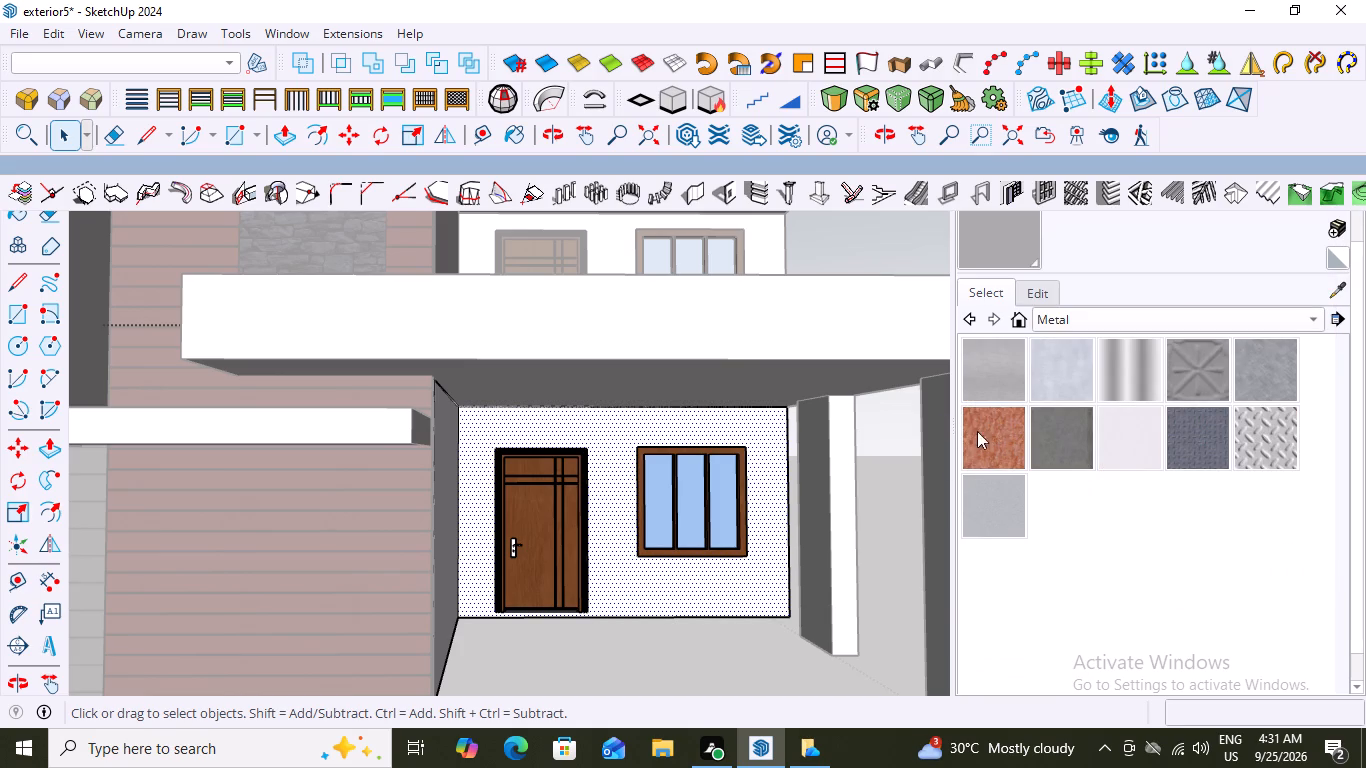
{"action": "double_click", "coordinate": [1001, 434]}
{"action": "left_click", "coordinate": [599, 437]}
{"action": "scroll", "coordinate": [744, 431], "scroll_direction": "down", "scroll_amount": 7}
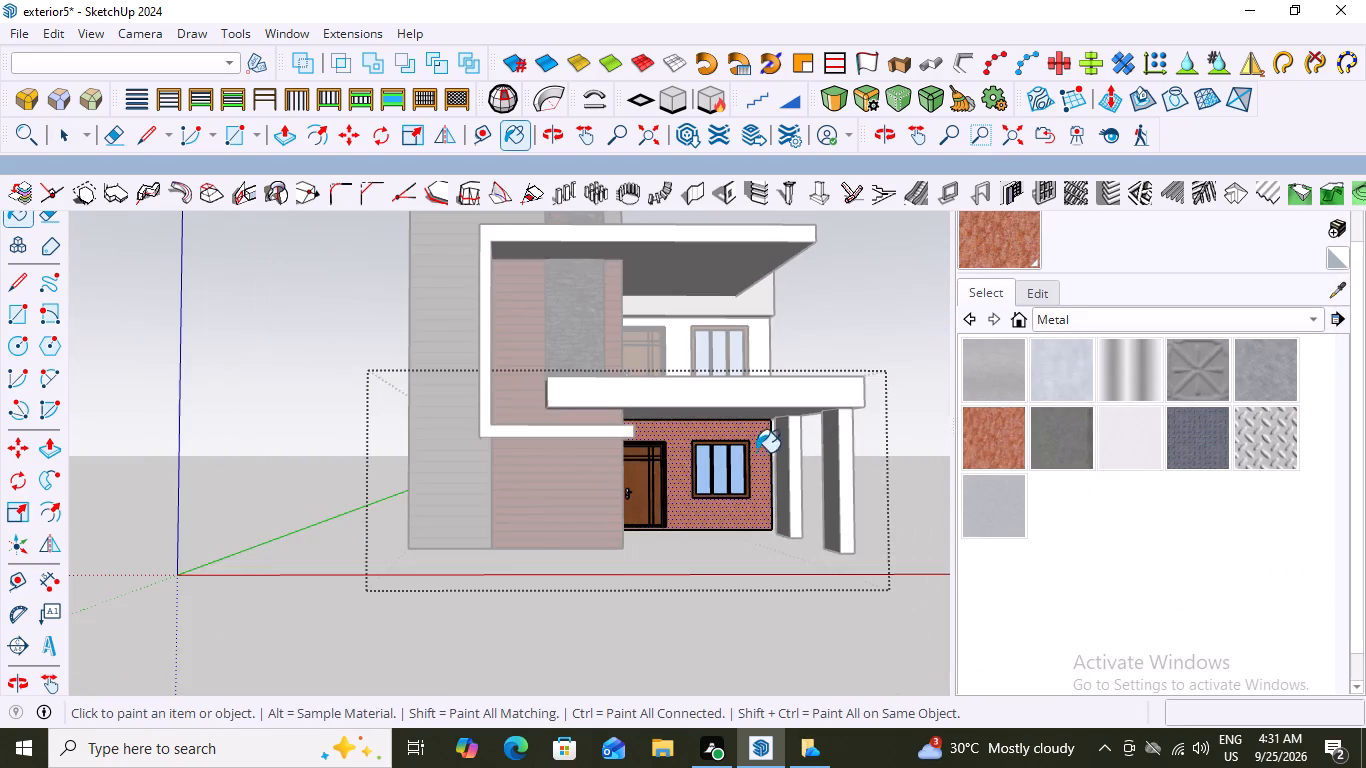
{"action": "middle_click_drag", "start_coordinate": [742, 495], "coordinate": [763, 527]}
{"action": "scroll", "coordinate": [751, 518], "scroll_direction": "up", "scroll_amount": 3}
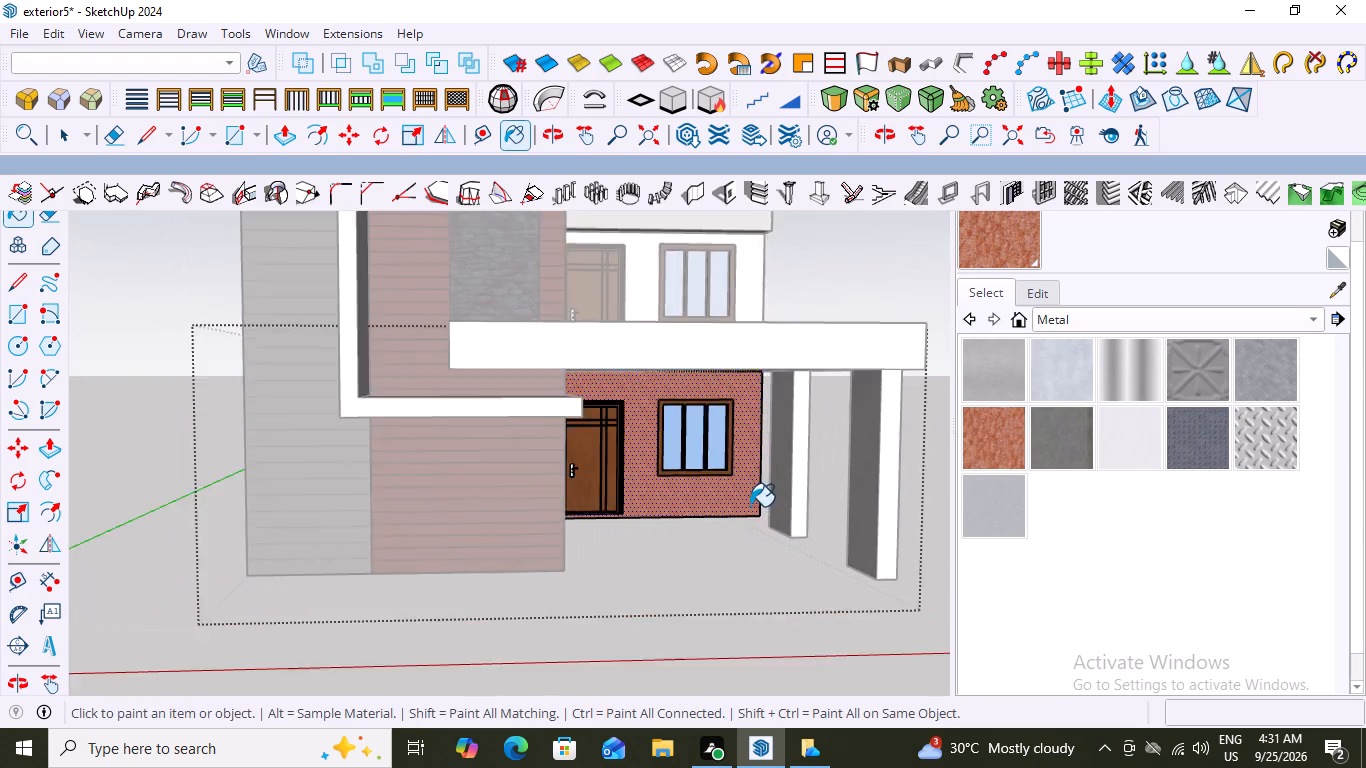
{"action": "scroll", "coordinate": [750, 506], "scroll_direction": "up", "scroll_amount": 3}
{"action": "key", "text": "space"}
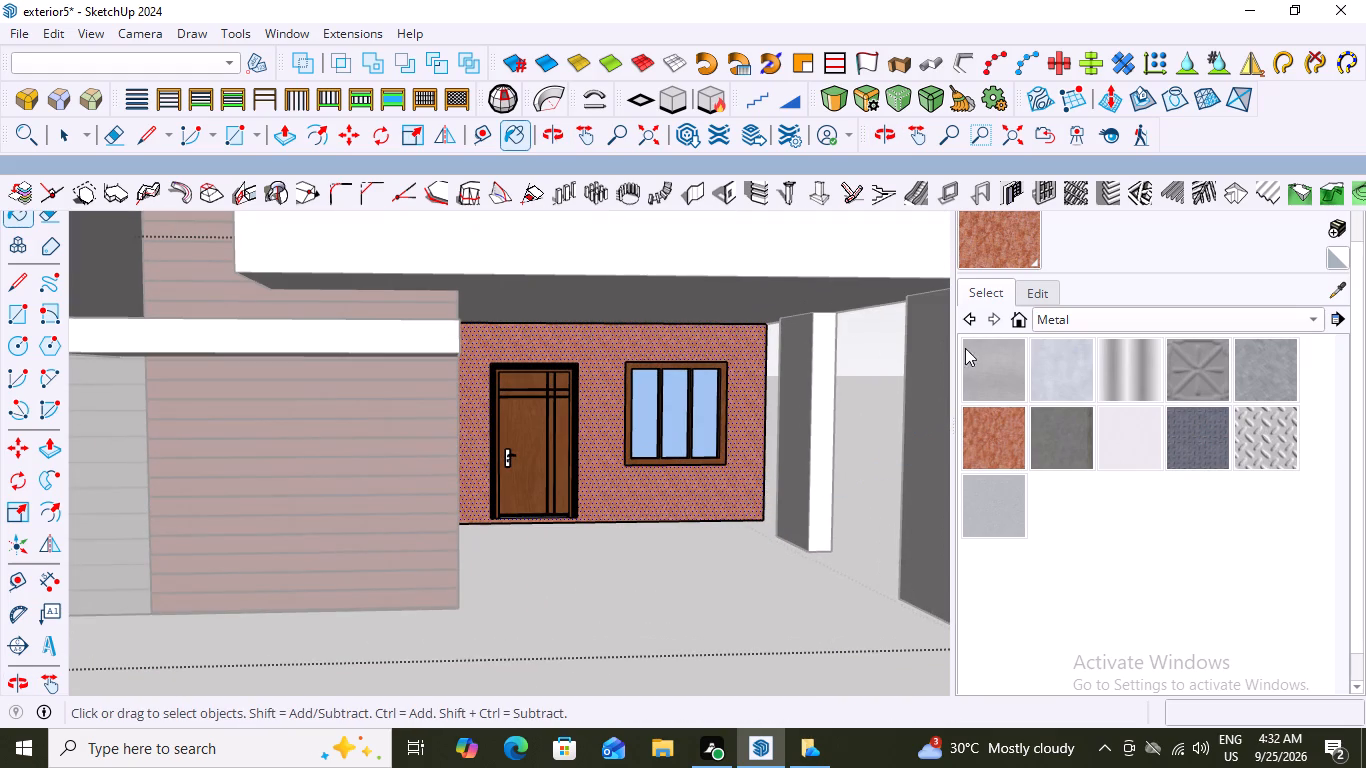
{"action": "scroll", "coordinate": [694, 404], "scroll_direction": "down", "scroll_amount": 7}
{"action": "left_click", "coordinate": [833, 289]}
{"action": "middle_click_drag", "start_coordinate": [657, 440], "coordinate": [572, 449]}
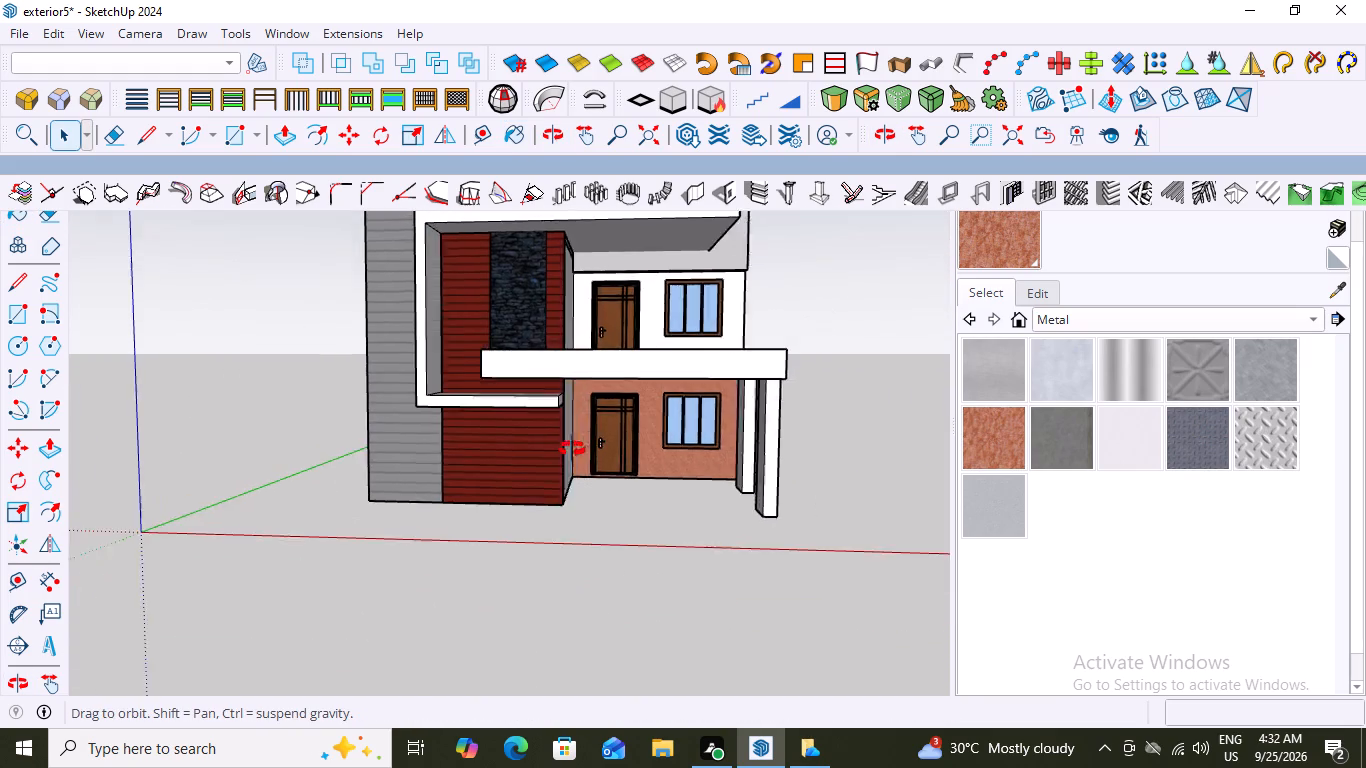
{"action": "middle_click_drag", "start_coordinate": [572, 449], "coordinate": [608, 444]}
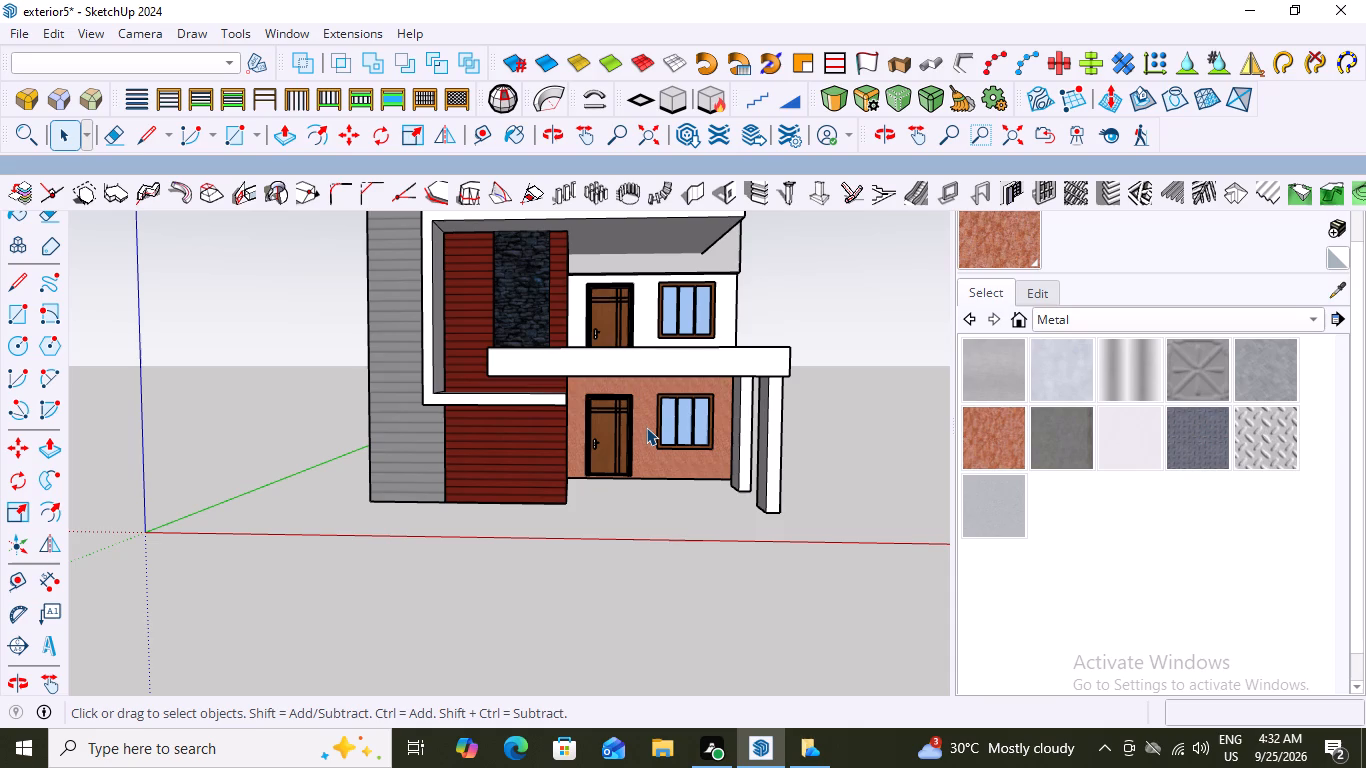
Open the ground-floor door's nested groups and select all the connected faces of the door leaf.
{"action": "scroll", "coordinate": [646, 427], "scroll_direction": "up", "scroll_amount": 10}
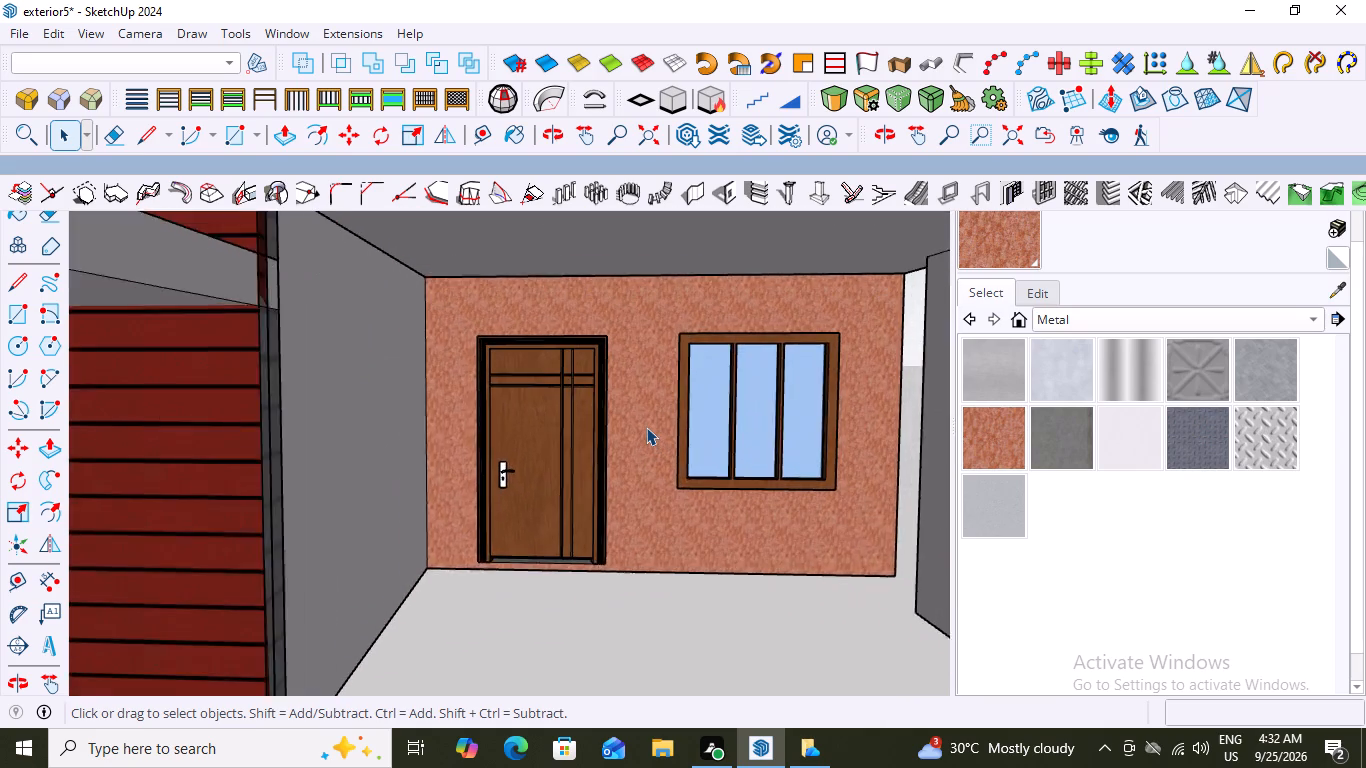
{"action": "scroll", "coordinate": [646, 427], "scroll_direction": "up", "scroll_amount": 2}
{"action": "scroll", "coordinate": [562, 457], "scroll_direction": "up", "scroll_amount": 2}
{"action": "double_click", "coordinate": [495, 418]}
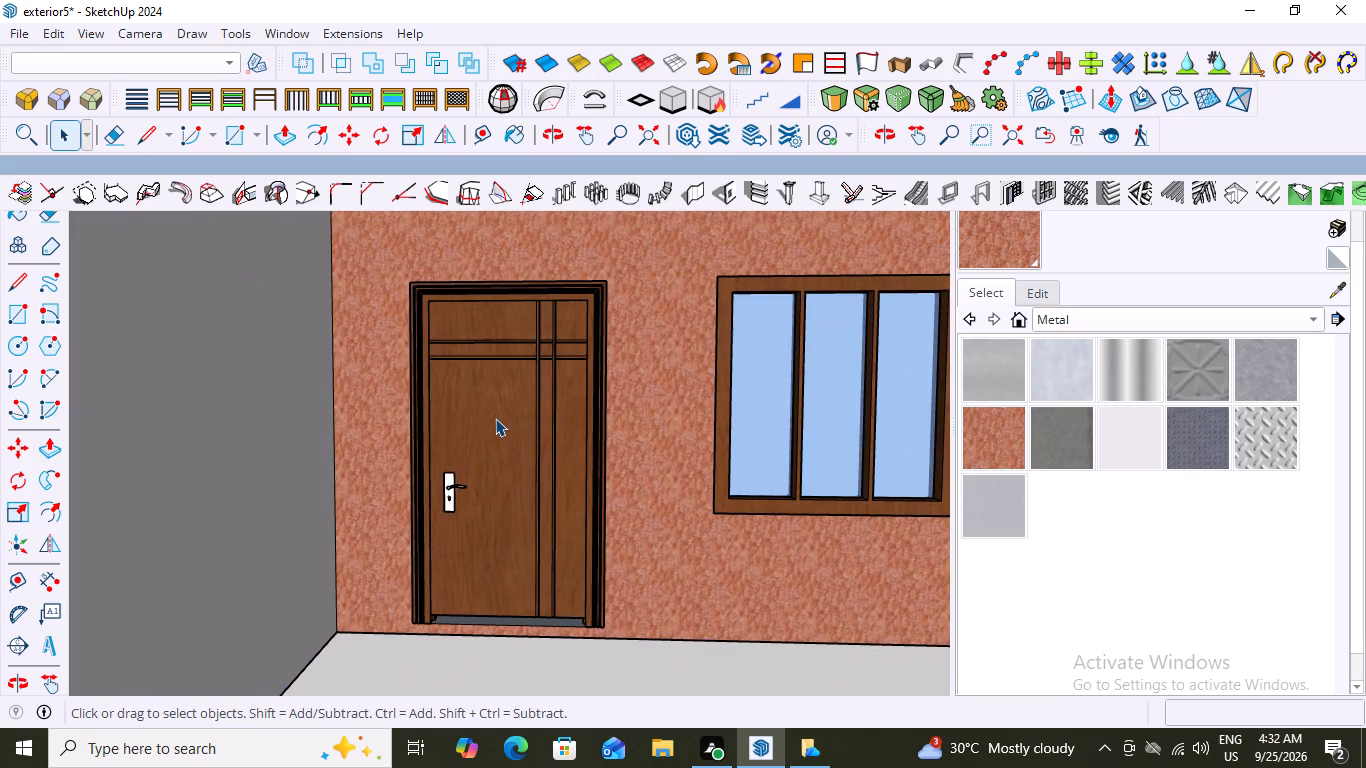
{"action": "double_click", "coordinate": [495, 418]}
{"action": "left_click", "coordinate": [495, 418]}
{"action": "double_click", "coordinate": [495, 418]}
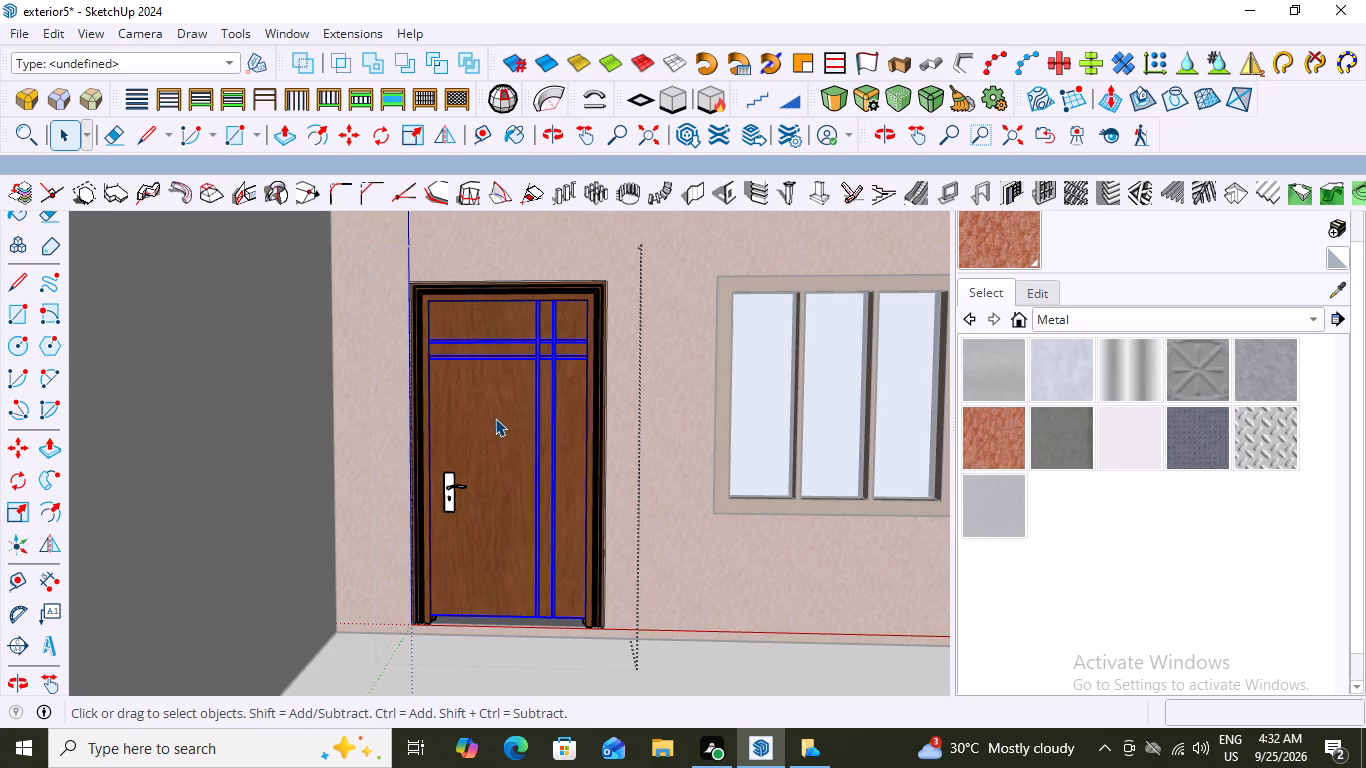
{"action": "left_click", "coordinate": [495, 418]}
{"action": "triple_click", "coordinate": [495, 418]}
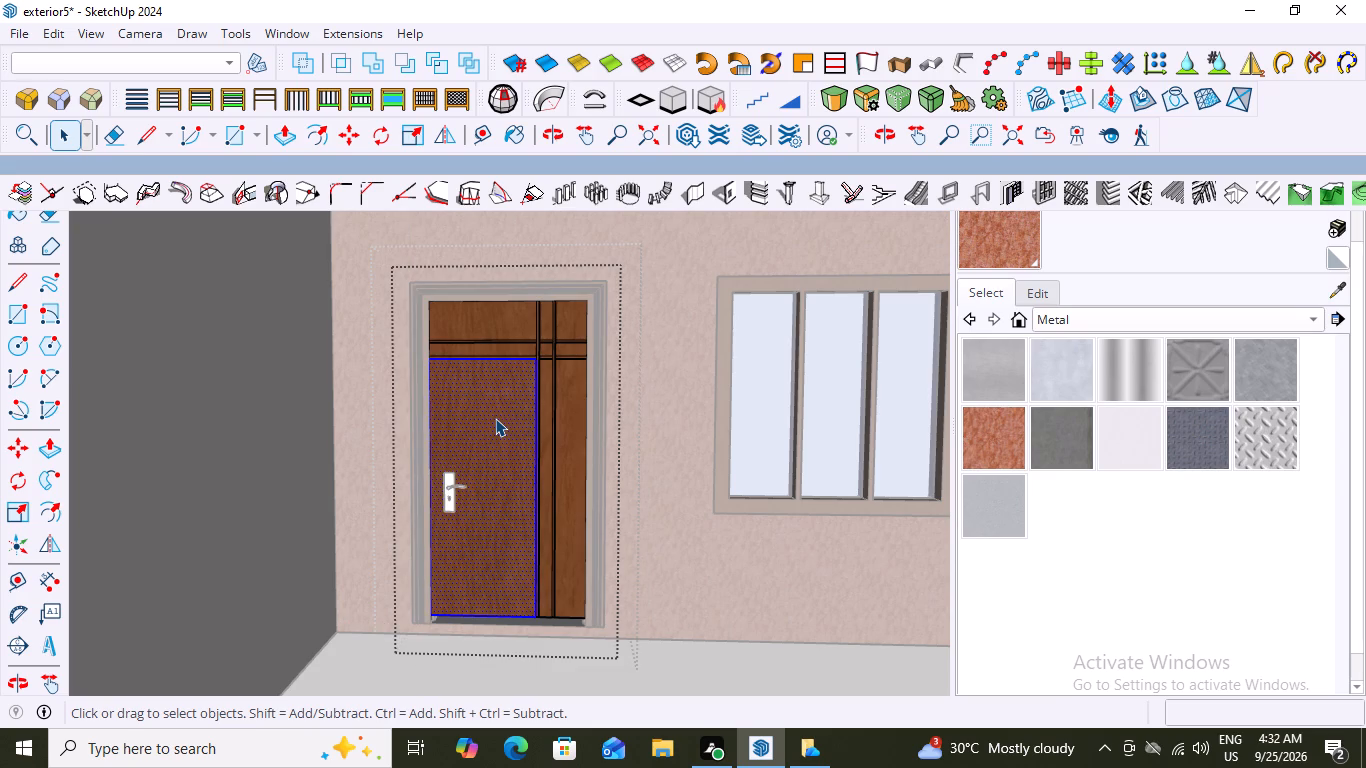
{"action": "left_click", "coordinate": [495, 418]}
{"action": "scroll", "coordinate": [495, 418], "scroll_direction": "up", "scroll_amount": 2}
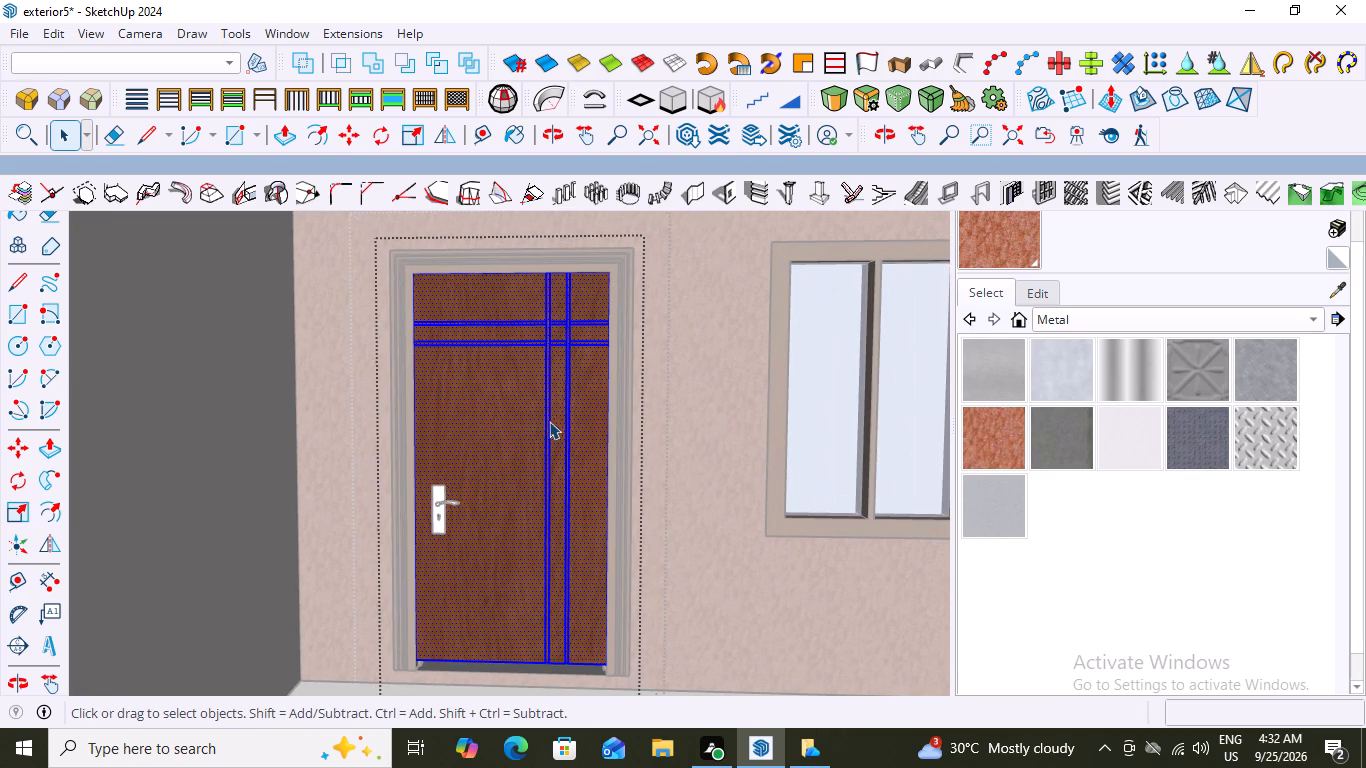
{"action": "scroll", "coordinate": [1103, 385], "scroll_direction": "down", "scroll_amount": 3}
{"action": "scroll", "coordinate": [1313, 378], "scroll_direction": "up", "scroll_amount": 5}
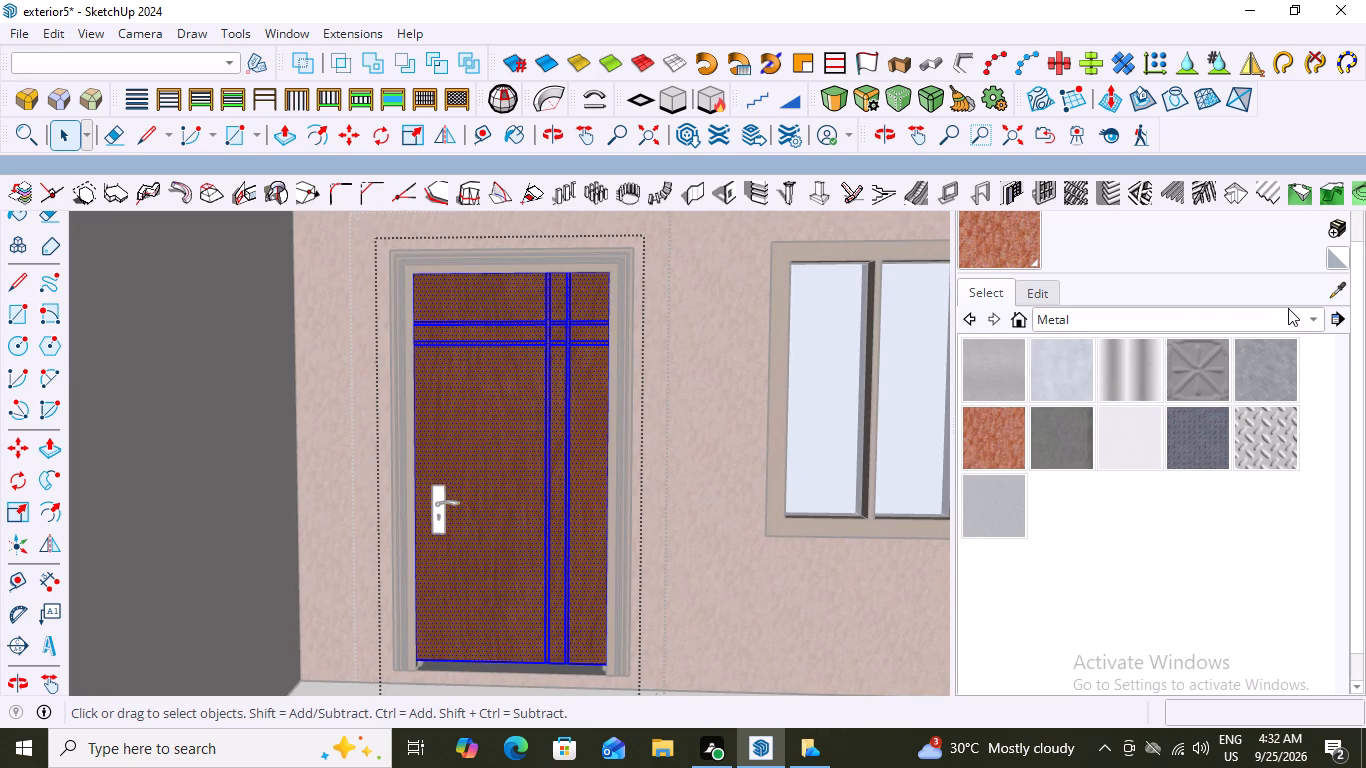
Paint the ground-floor door leaf with the dark grey three shades lighter than black from the Colors collection, and leave the leaf group.
{"action": "left_click", "coordinate": [1307, 317]}
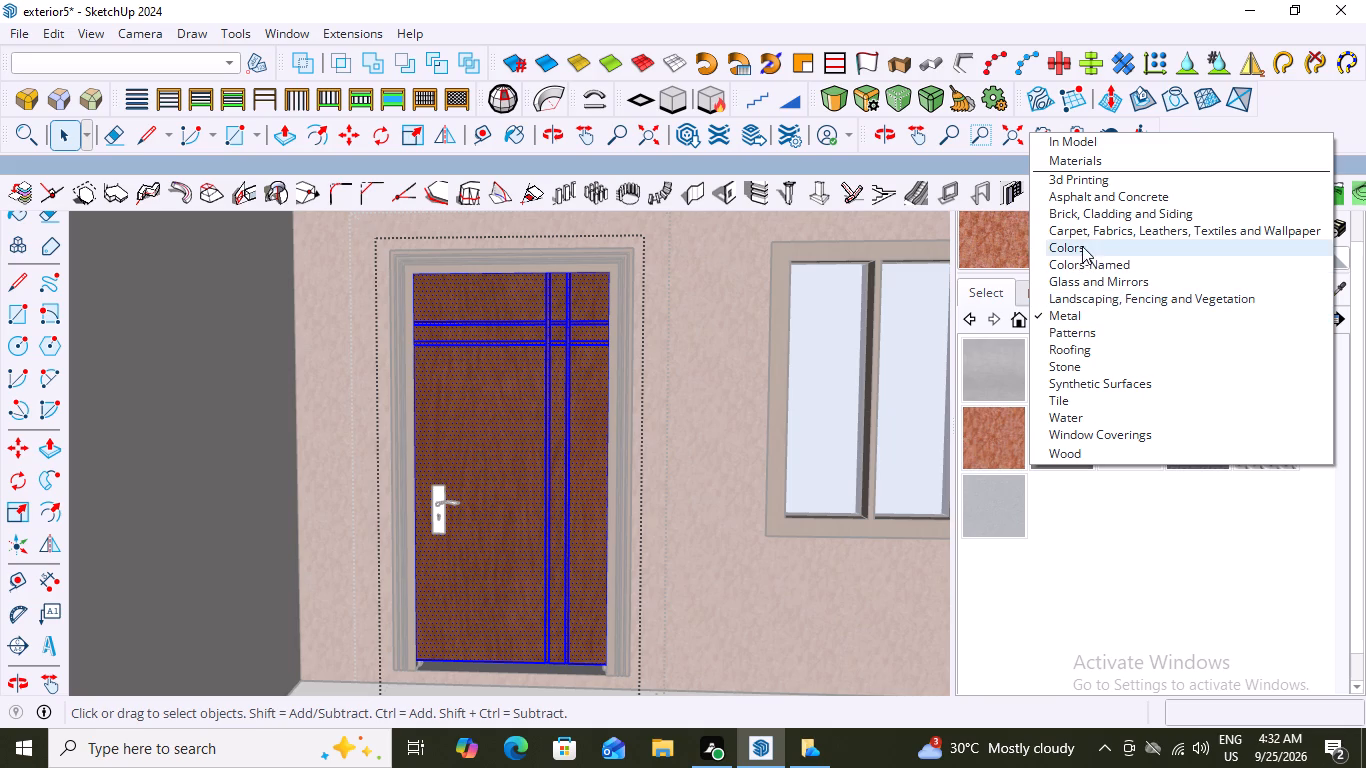
{"action": "left_click", "coordinate": [1084, 244]}
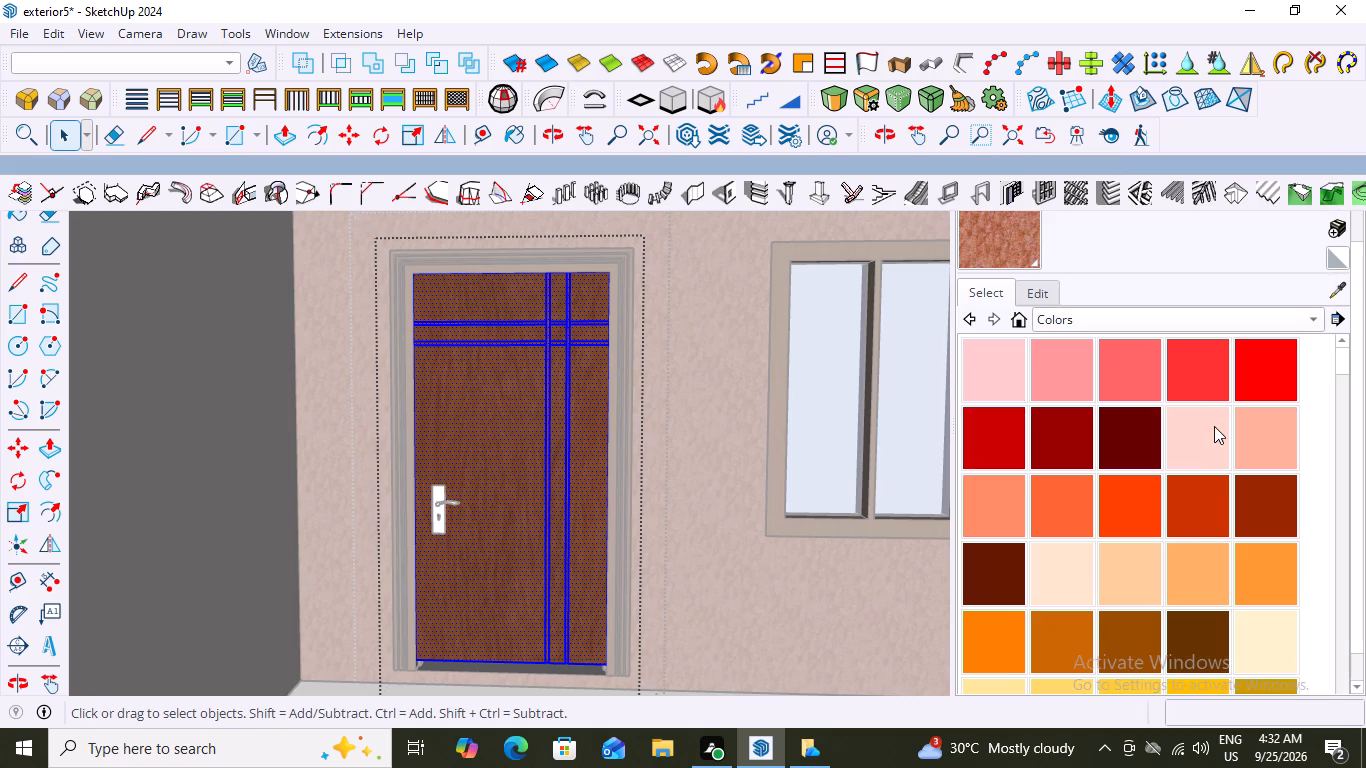
{"action": "scroll", "coordinate": [1188, 458], "scroll_direction": "down", "scroll_amount": 12}
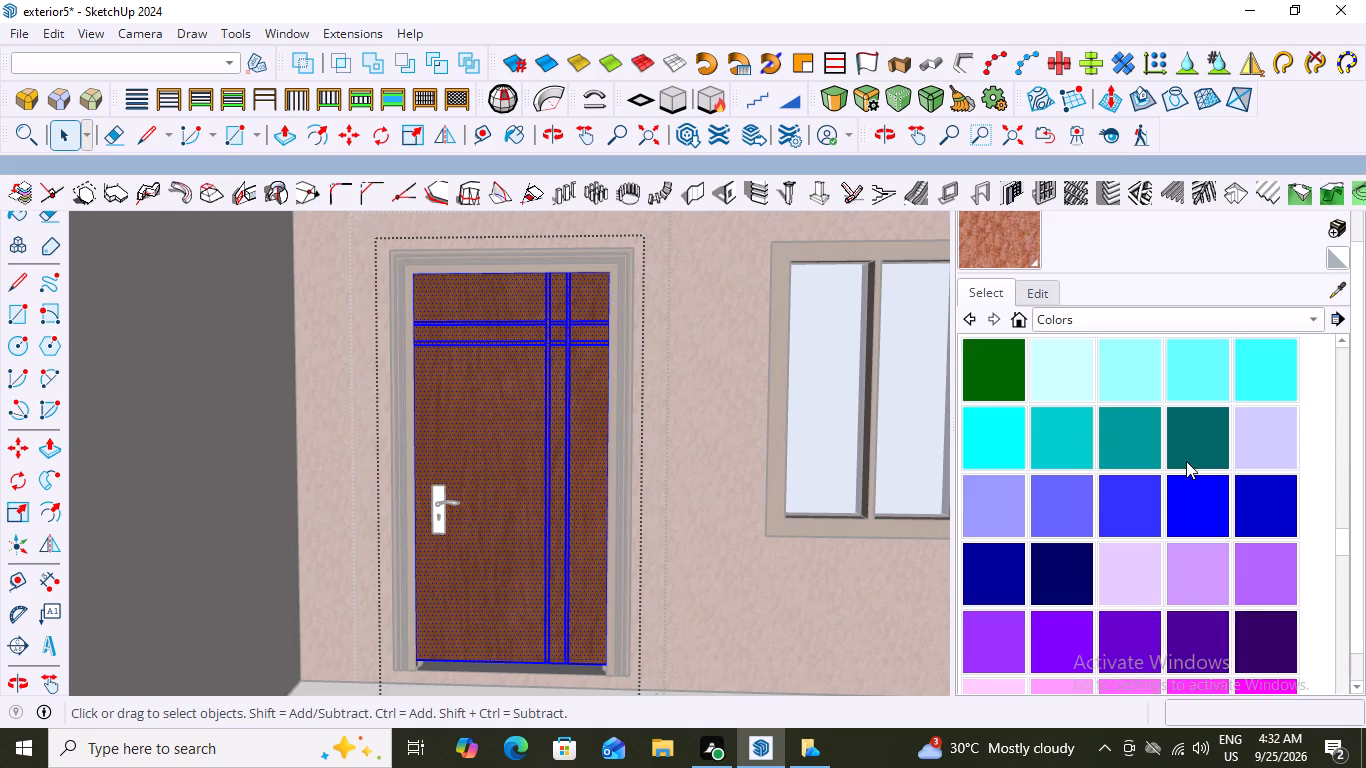
{"action": "scroll", "coordinate": [1186, 461], "scroll_direction": "down", "scroll_amount": 9}
{"action": "scroll", "coordinate": [1186, 461], "scroll_direction": "up", "scroll_amount": 1}
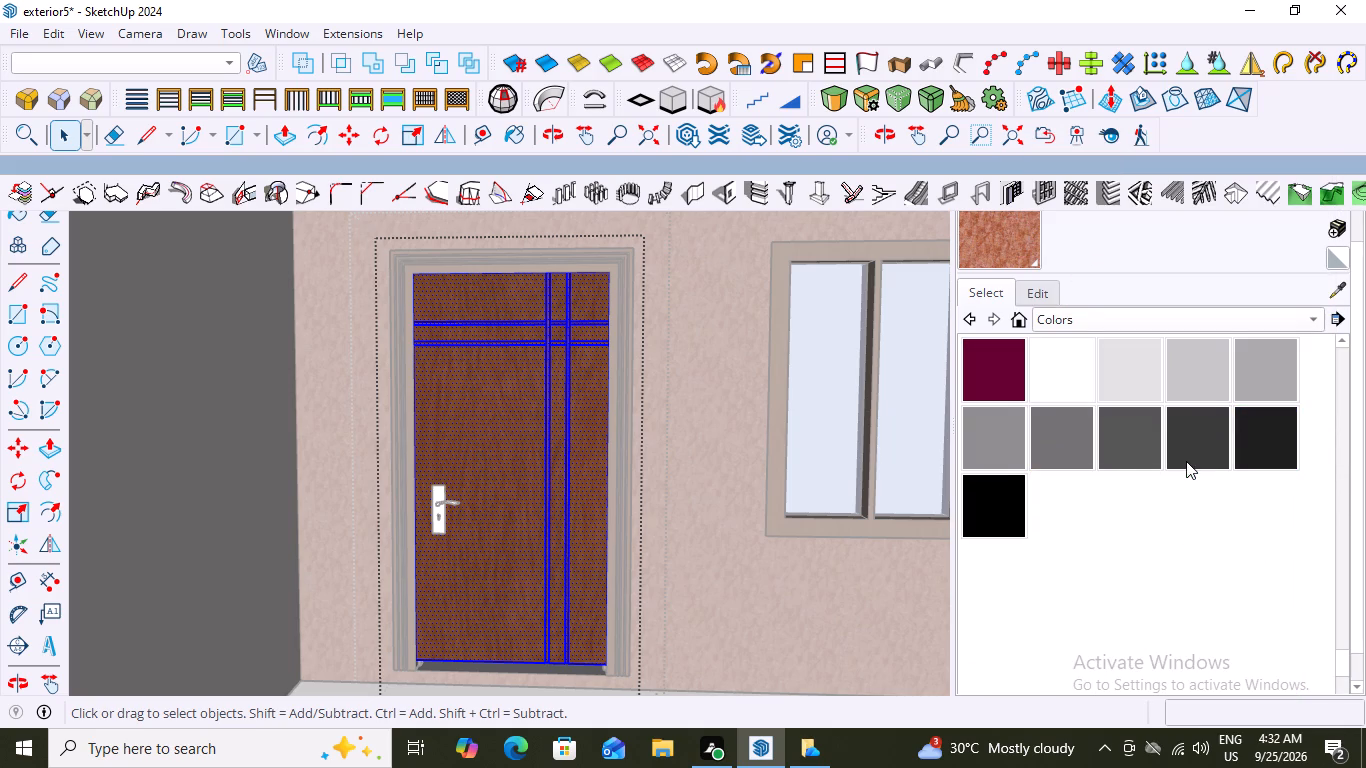
{"action": "left_click", "coordinate": [1137, 448]}
{"action": "left_click", "coordinate": [478, 426]}
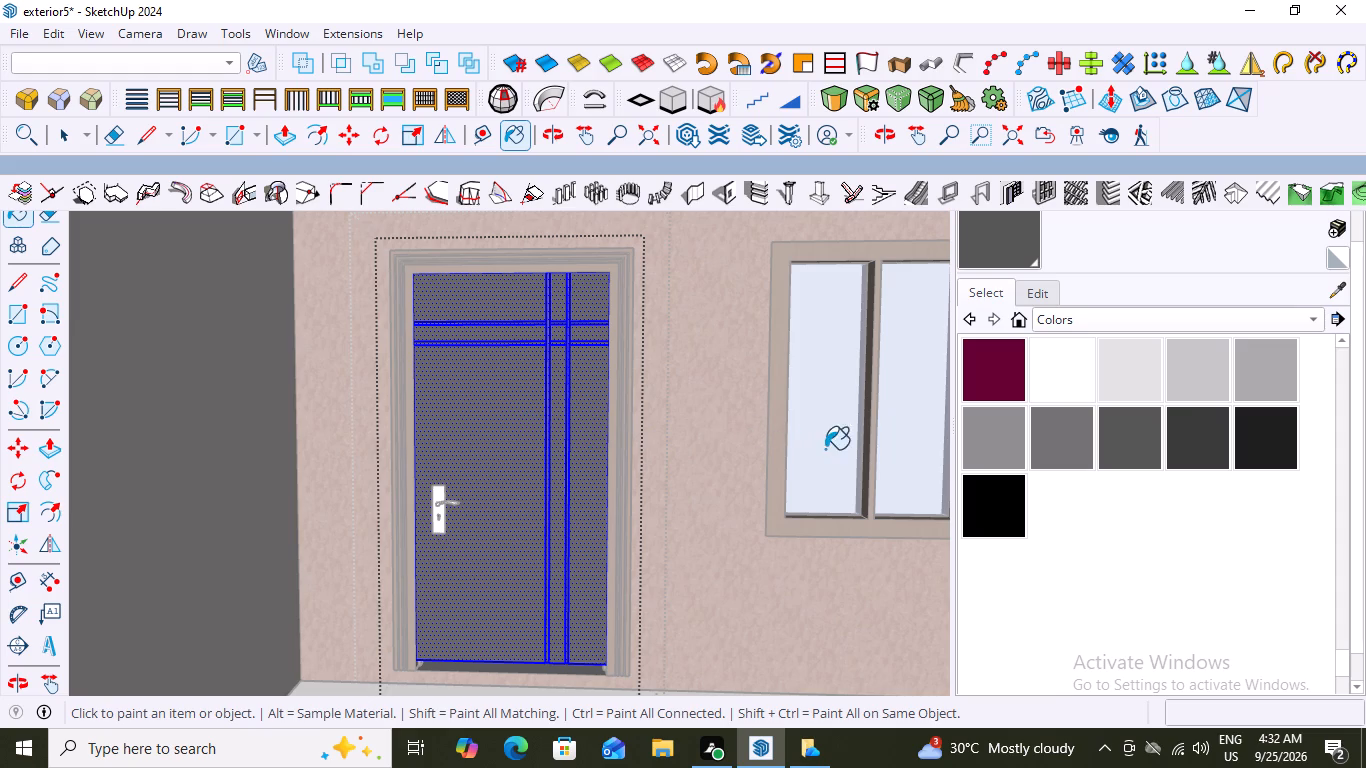
{"action": "scroll", "coordinate": [842, 448], "scroll_direction": "down", "scroll_amount": 10}
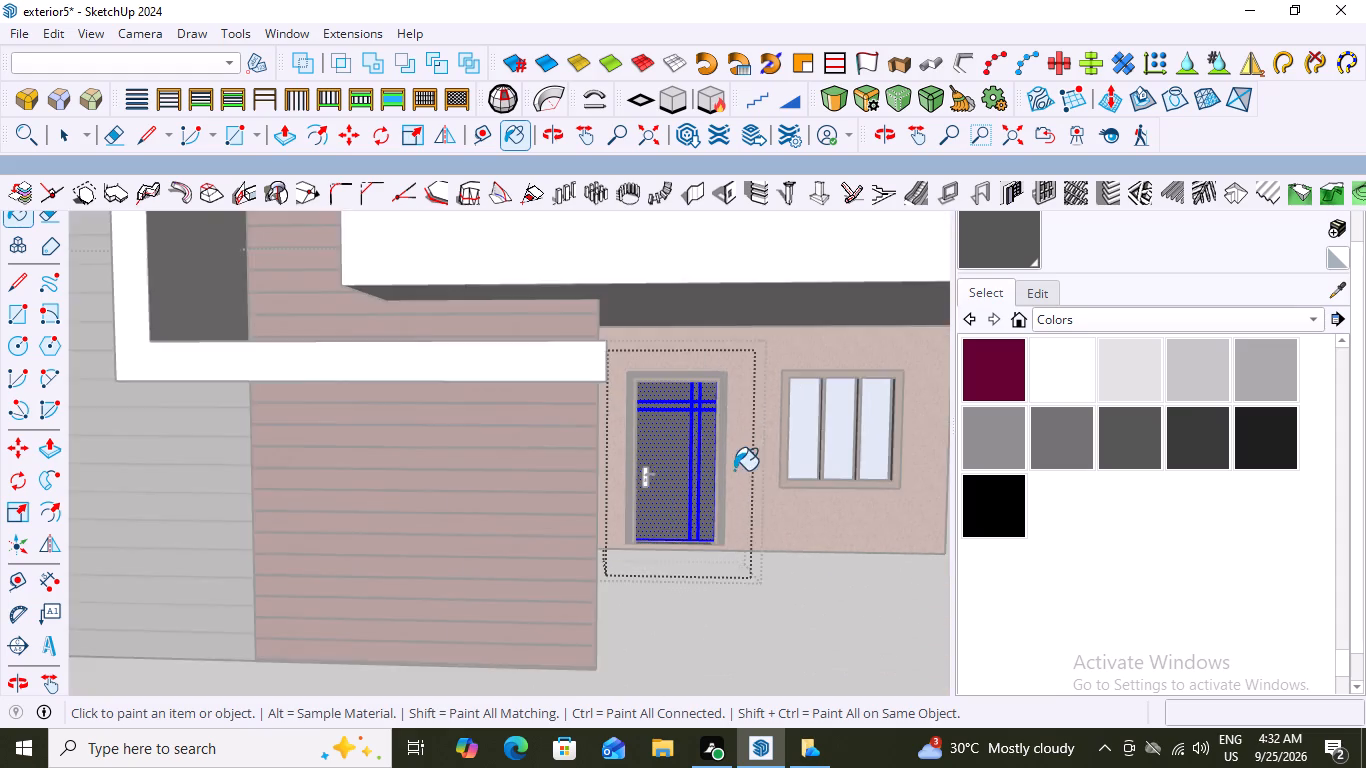
{"action": "scroll", "coordinate": [734, 470], "scroll_direction": "down", "scroll_amount": 5}
{"action": "key", "text": "space"}
{"action": "left_click", "coordinate": [933, 304]}
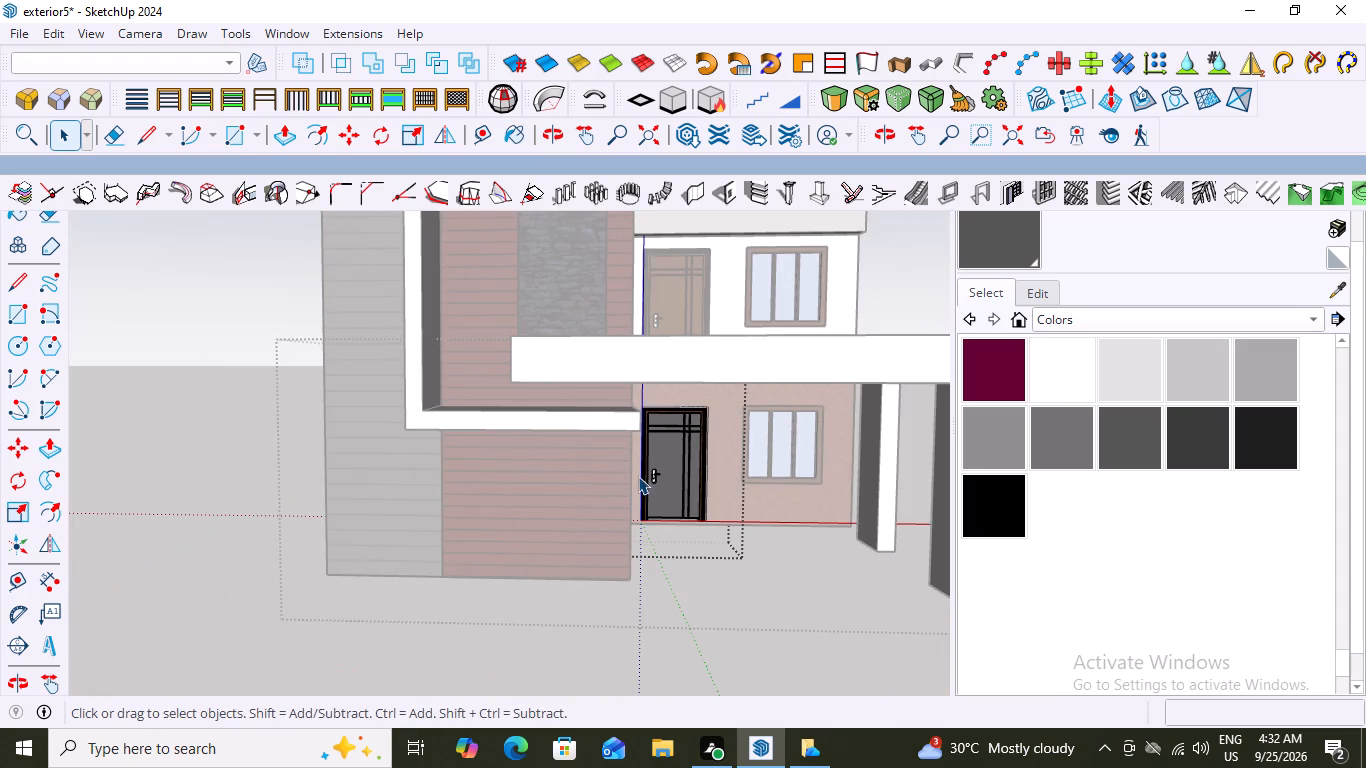
Reopen the ground-floor door leaf and paint its first vertical strip, nearer the handle, with the light reddish-brown material from the Wood collection.
{"action": "scroll", "coordinate": [690, 473], "scroll_direction": "up", "scroll_amount": 3}
{"action": "scroll", "coordinate": [638, 447], "scroll_direction": "down", "scroll_amount": 2}
{"action": "middle_click_drag", "start_coordinate": [769, 497], "coordinate": [776, 493]}
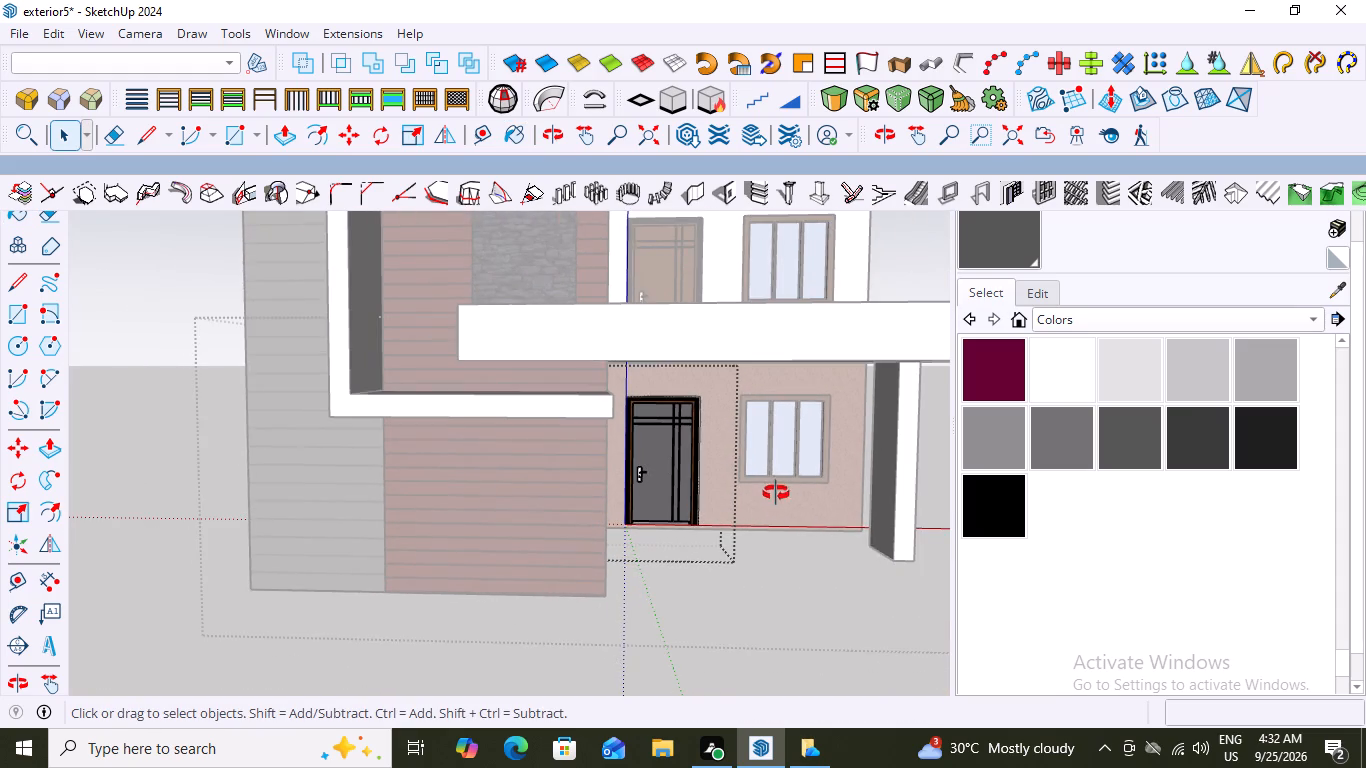
{"action": "middle_click_drag", "start_coordinate": [776, 493], "coordinate": [813, 484]}
{"action": "middle_click_drag", "start_coordinate": [669, 441], "coordinate": [601, 456]}
{"action": "scroll", "coordinate": [721, 432], "scroll_direction": "up", "scroll_amount": 15}
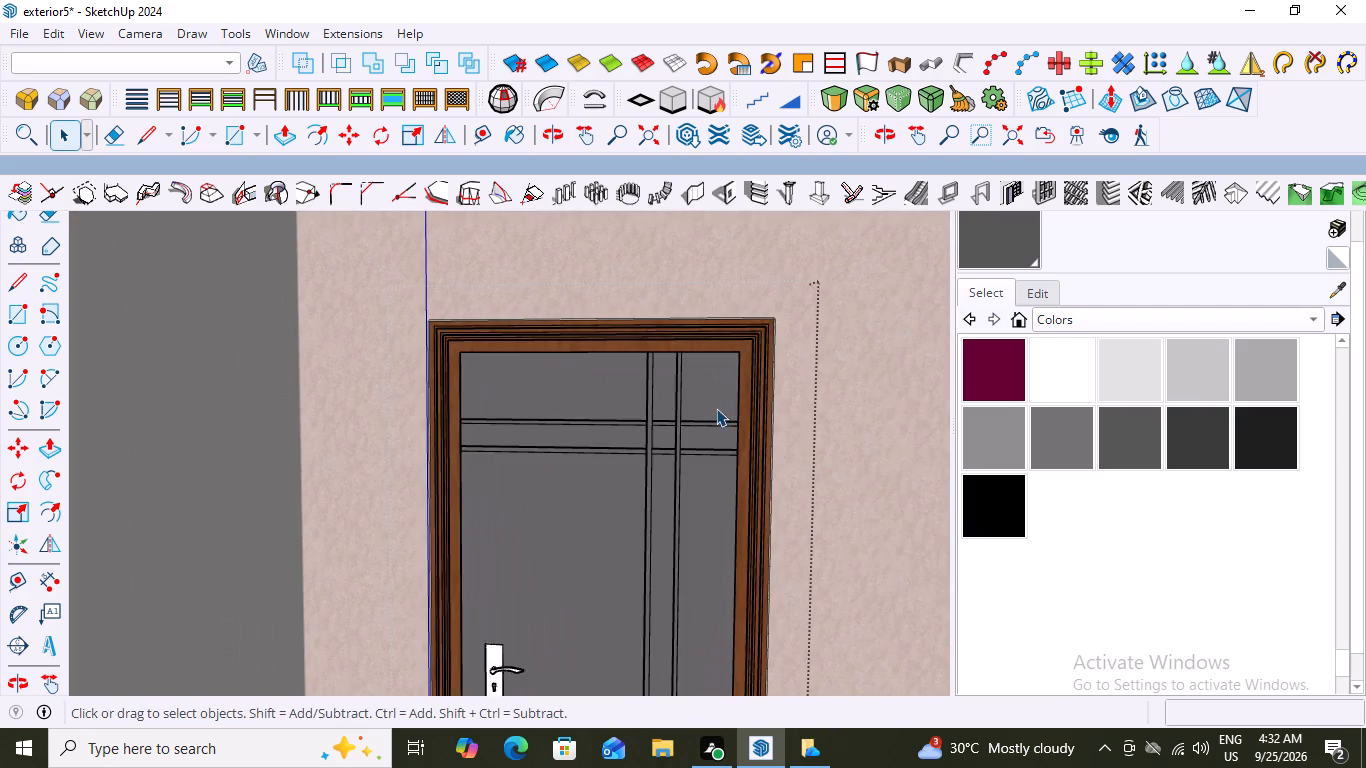
{"action": "scroll", "coordinate": [632, 417], "scroll_direction": "up", "scroll_amount": 6}
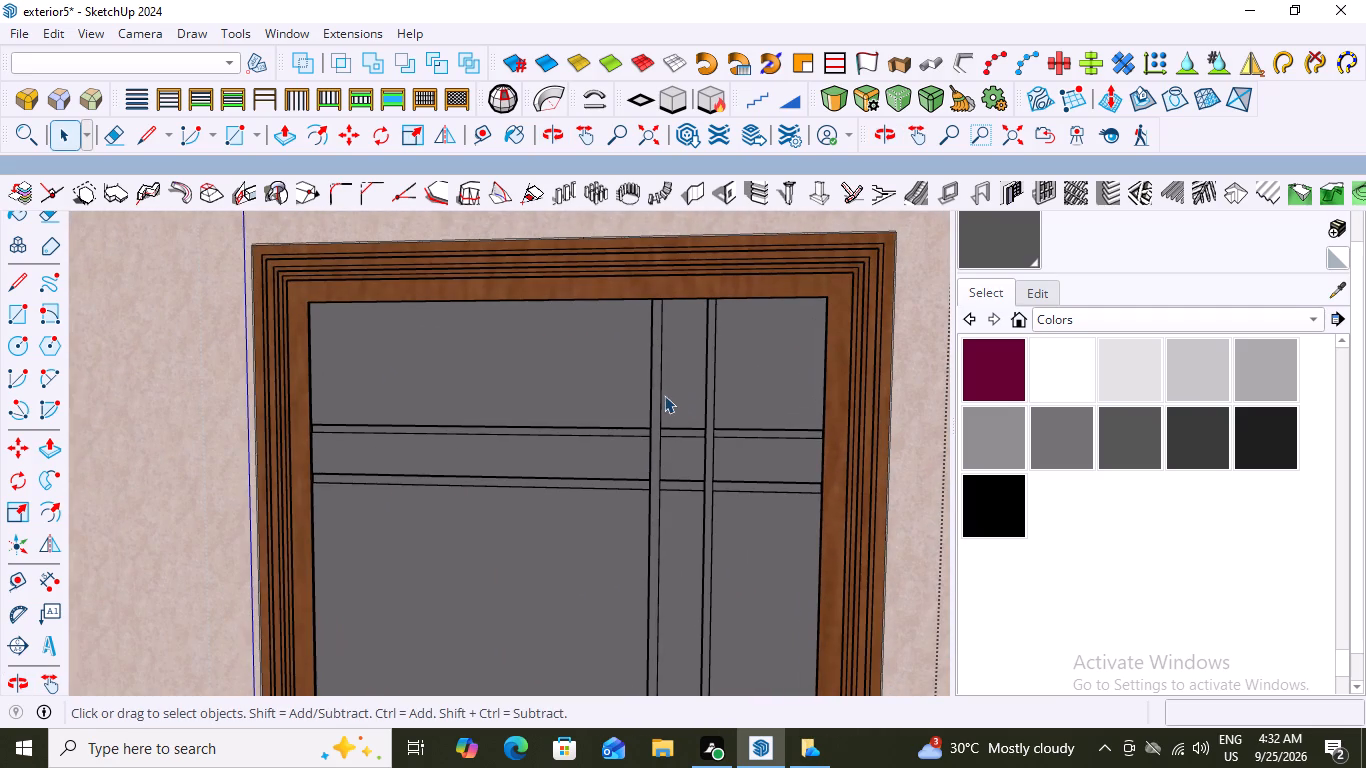
{"action": "left_click", "coordinate": [658, 401]}
{"action": "left_click", "coordinate": [656, 399]}
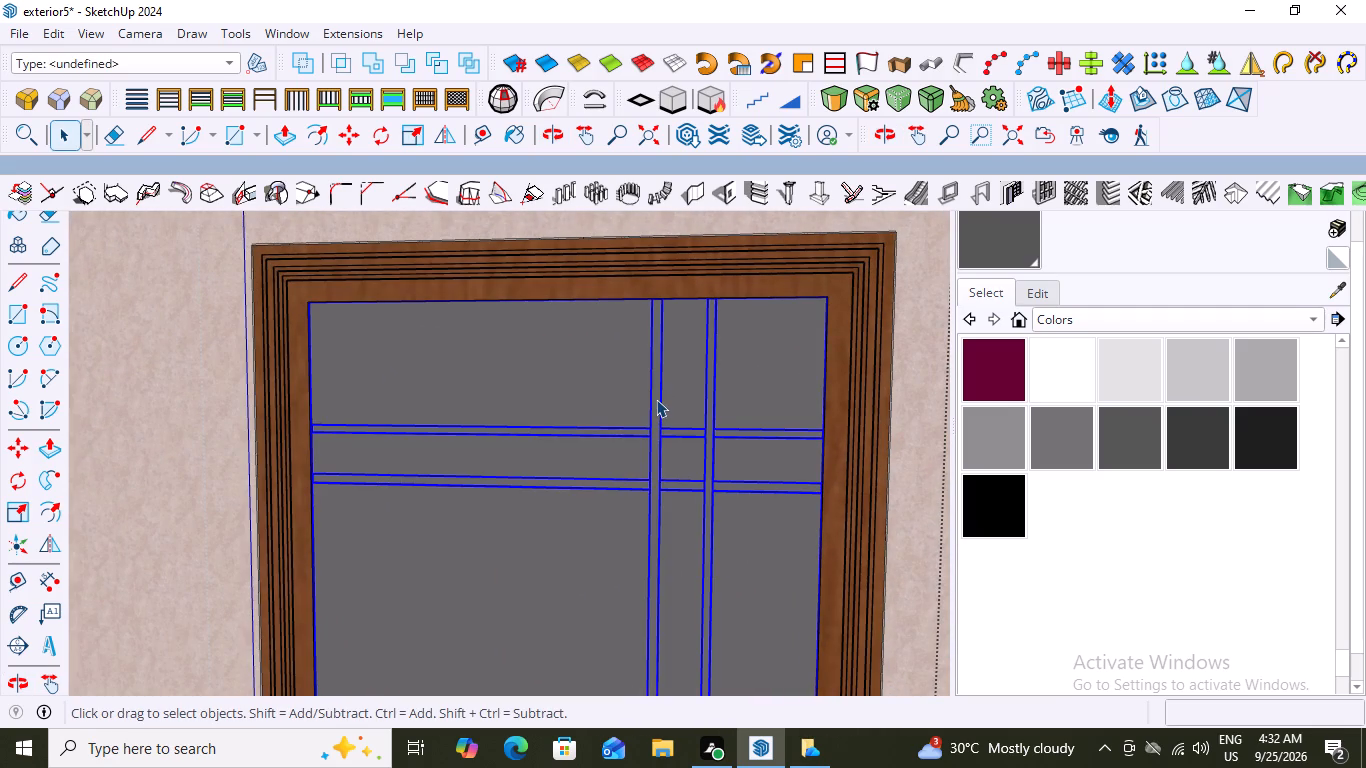
{"action": "double_click", "coordinate": [652, 411]}
{"action": "double_click", "coordinate": [652, 411]}
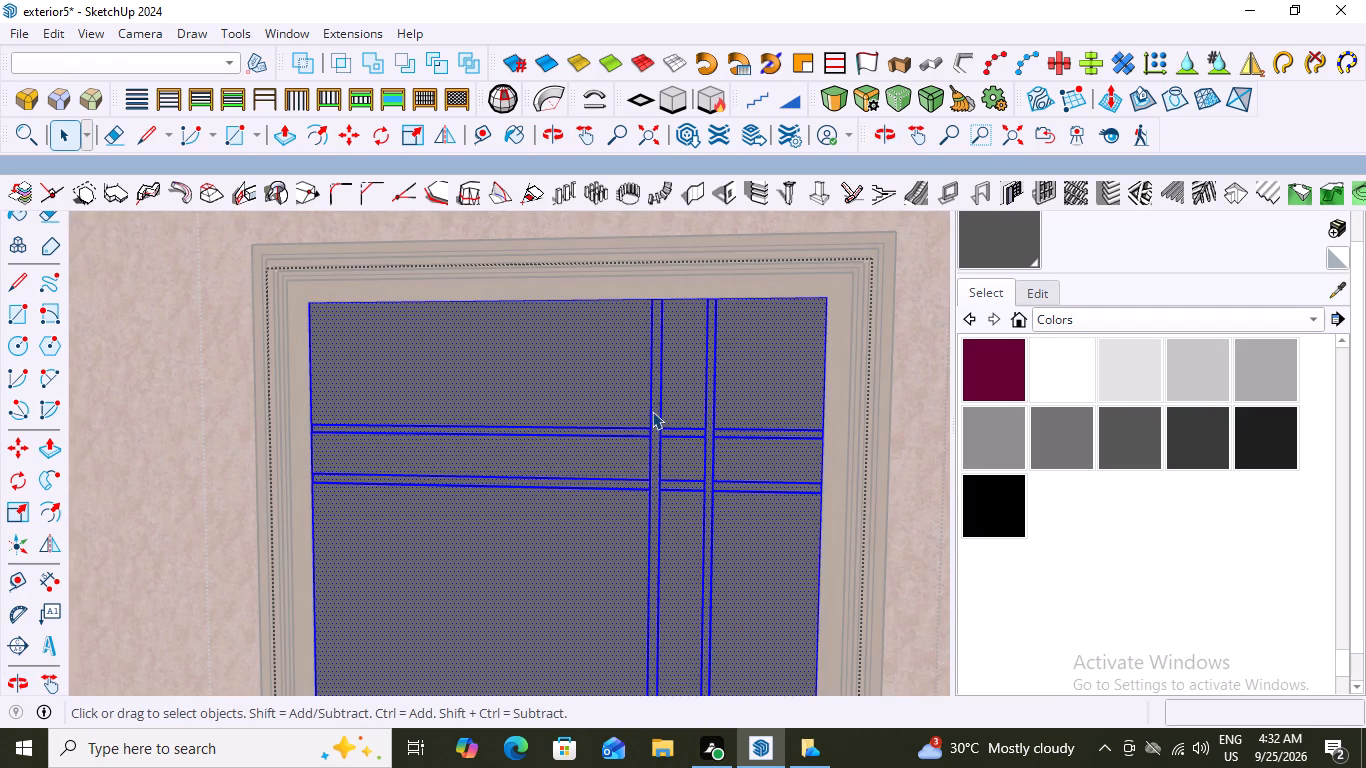
{"action": "double_click", "coordinate": [656, 414]}
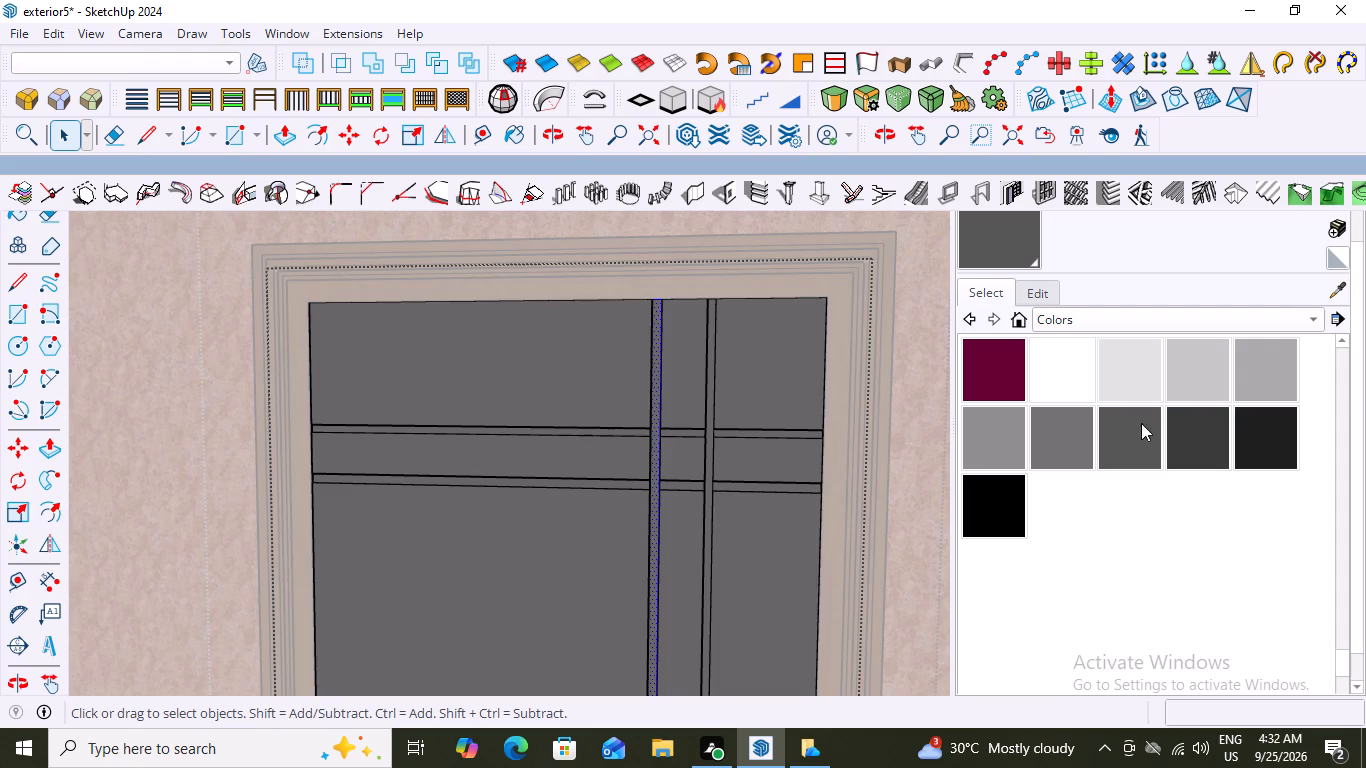
{"action": "left_click", "coordinate": [1313, 322]}
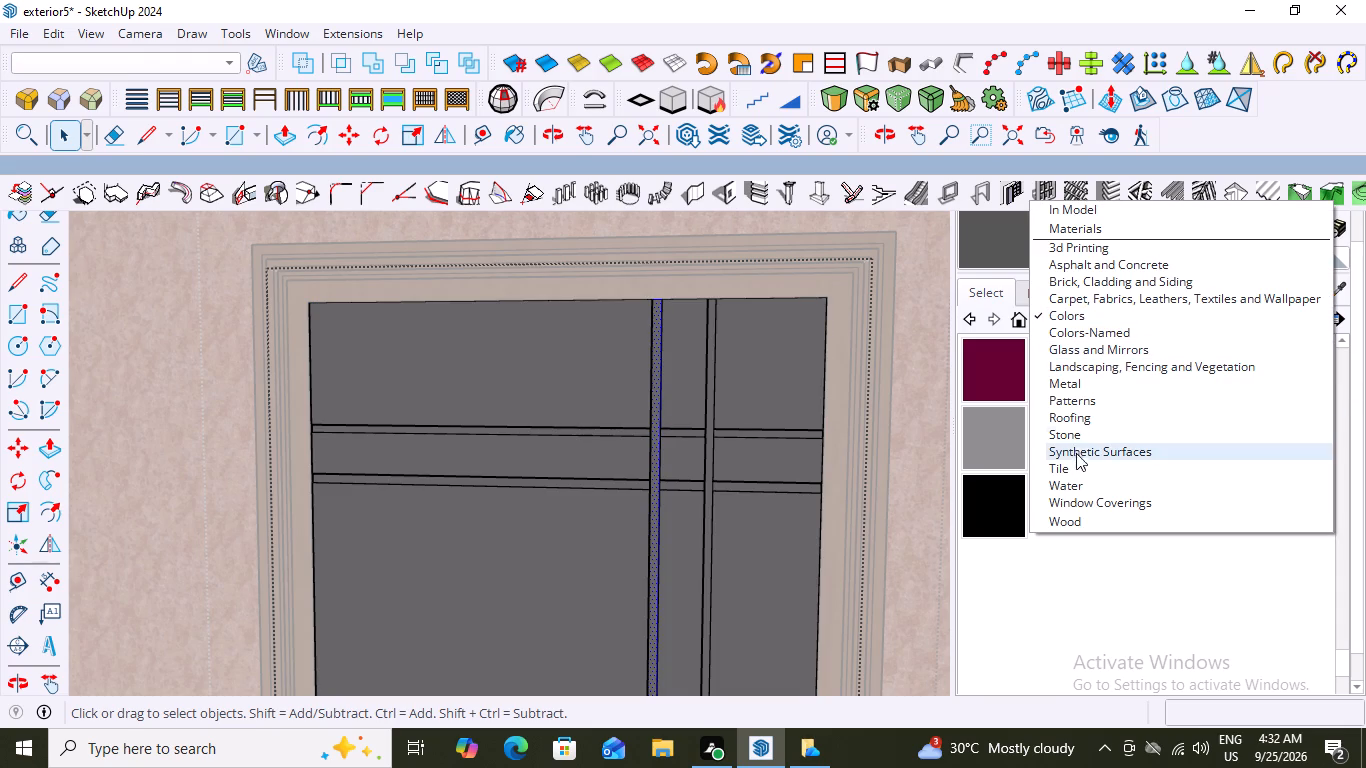
{"action": "left_click", "coordinate": [1068, 522]}
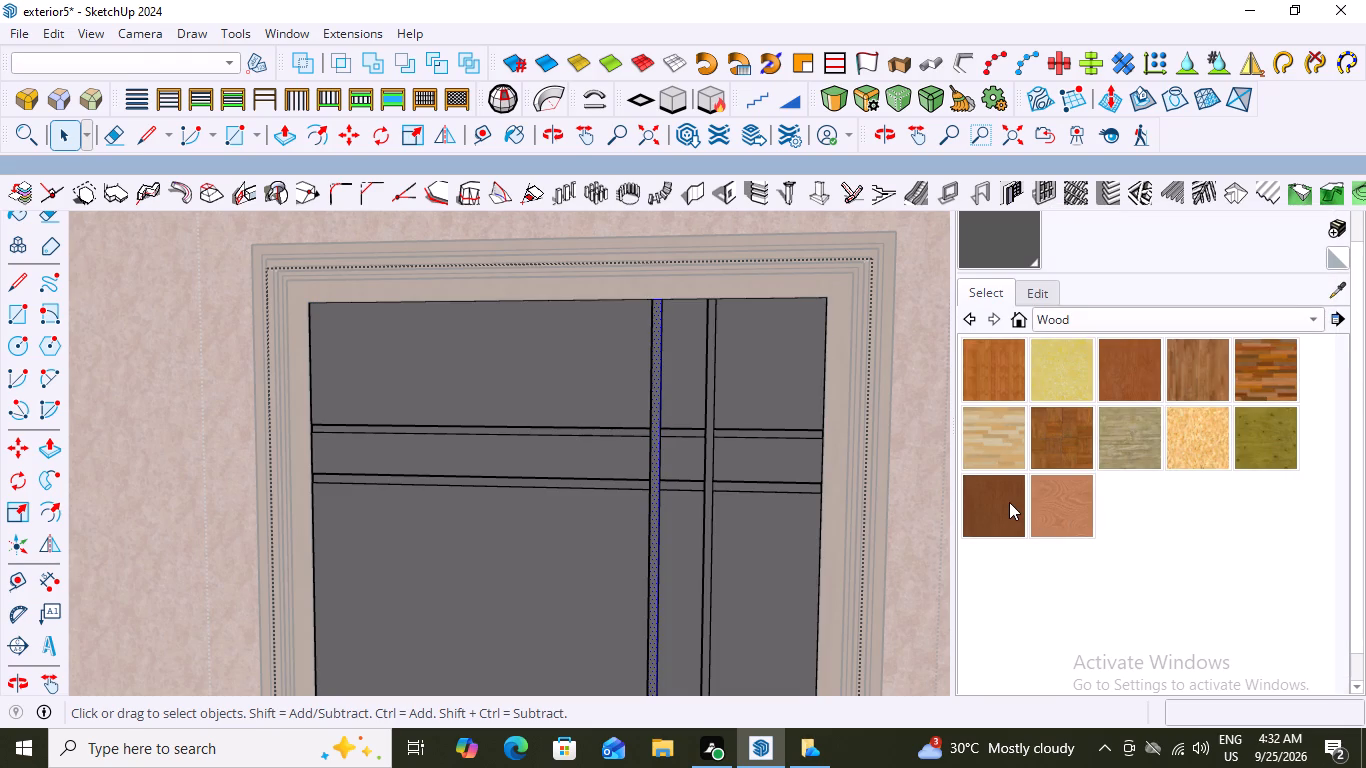
{"action": "left_click", "coordinate": [1058, 501]}
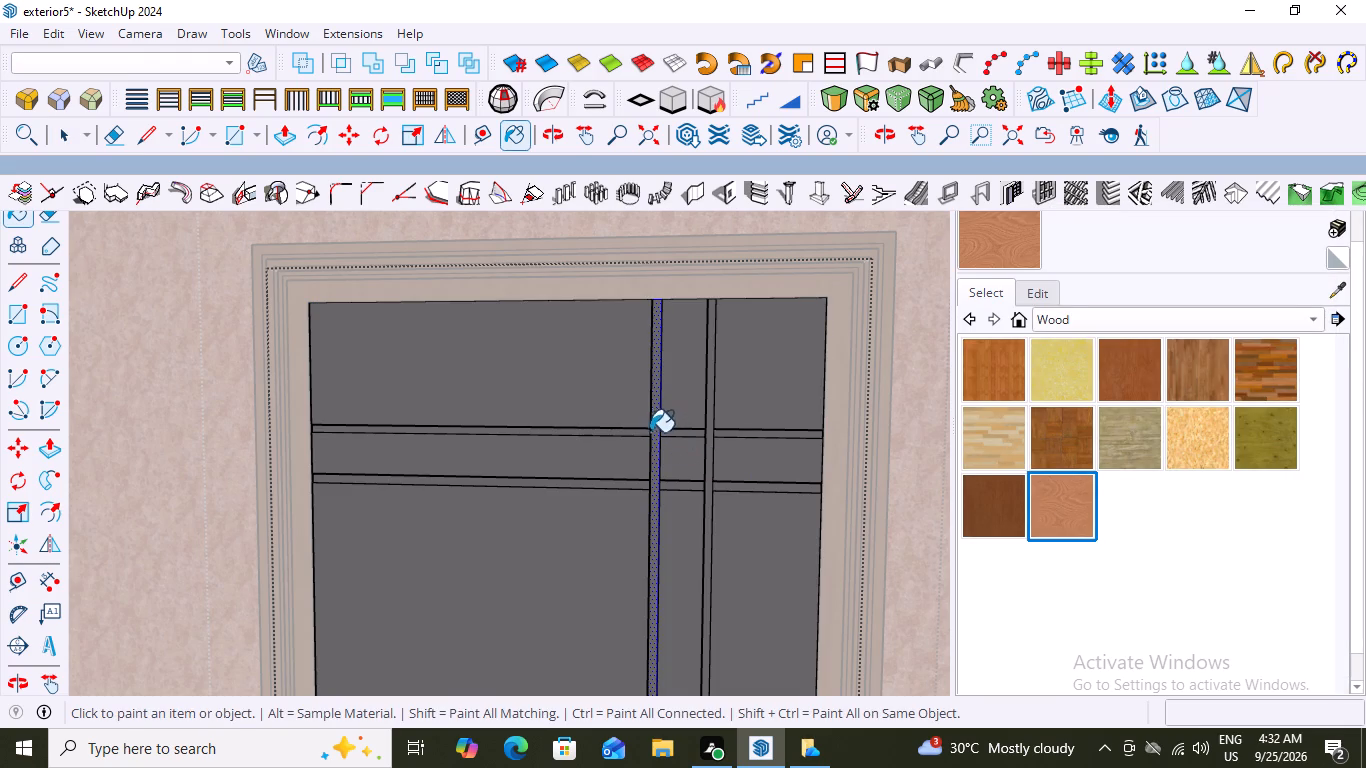
{"action": "left_click", "coordinate": [656, 435]}
Paint all segments of the door leaf's upper horizontal strip and the second vertical strip with the same reddish-brown wood.
{"action": "left_click", "coordinate": [630, 434]}
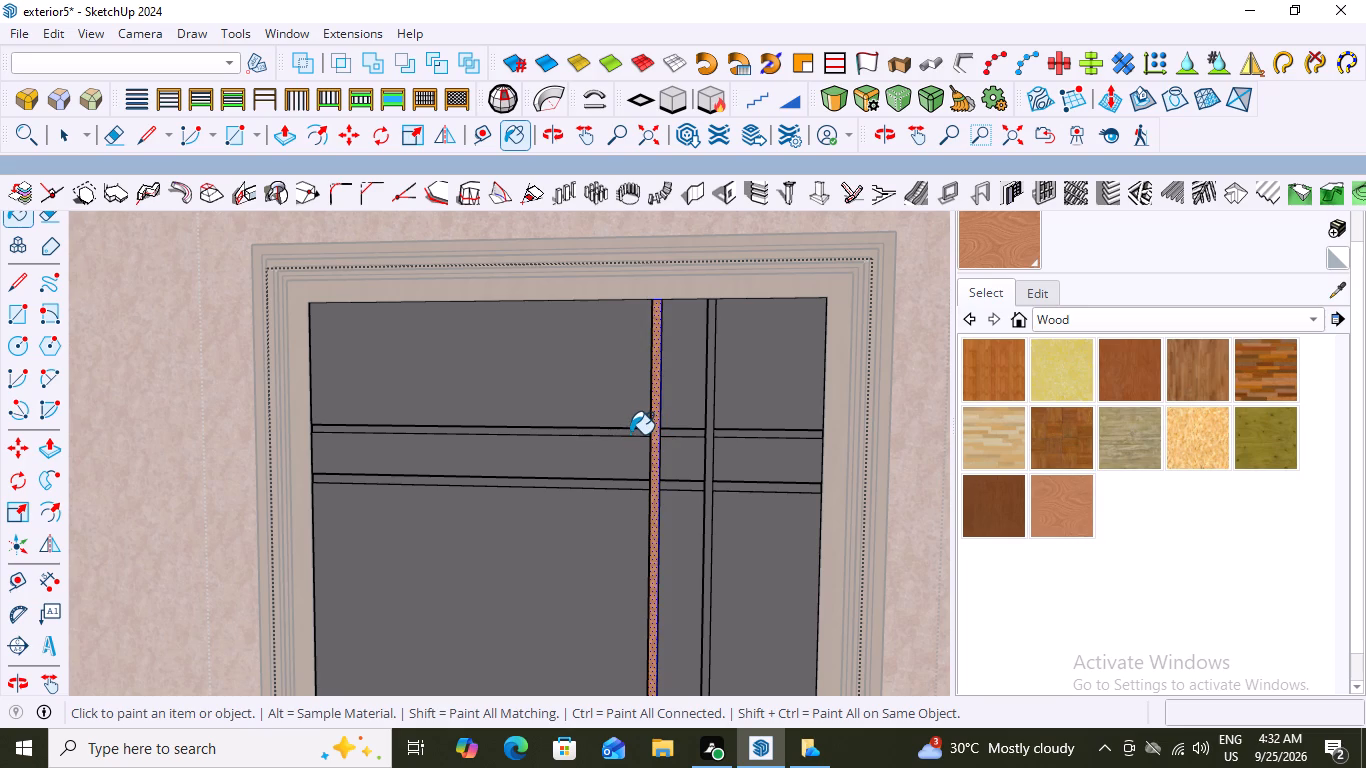
{"action": "left_click", "coordinate": [682, 440]}
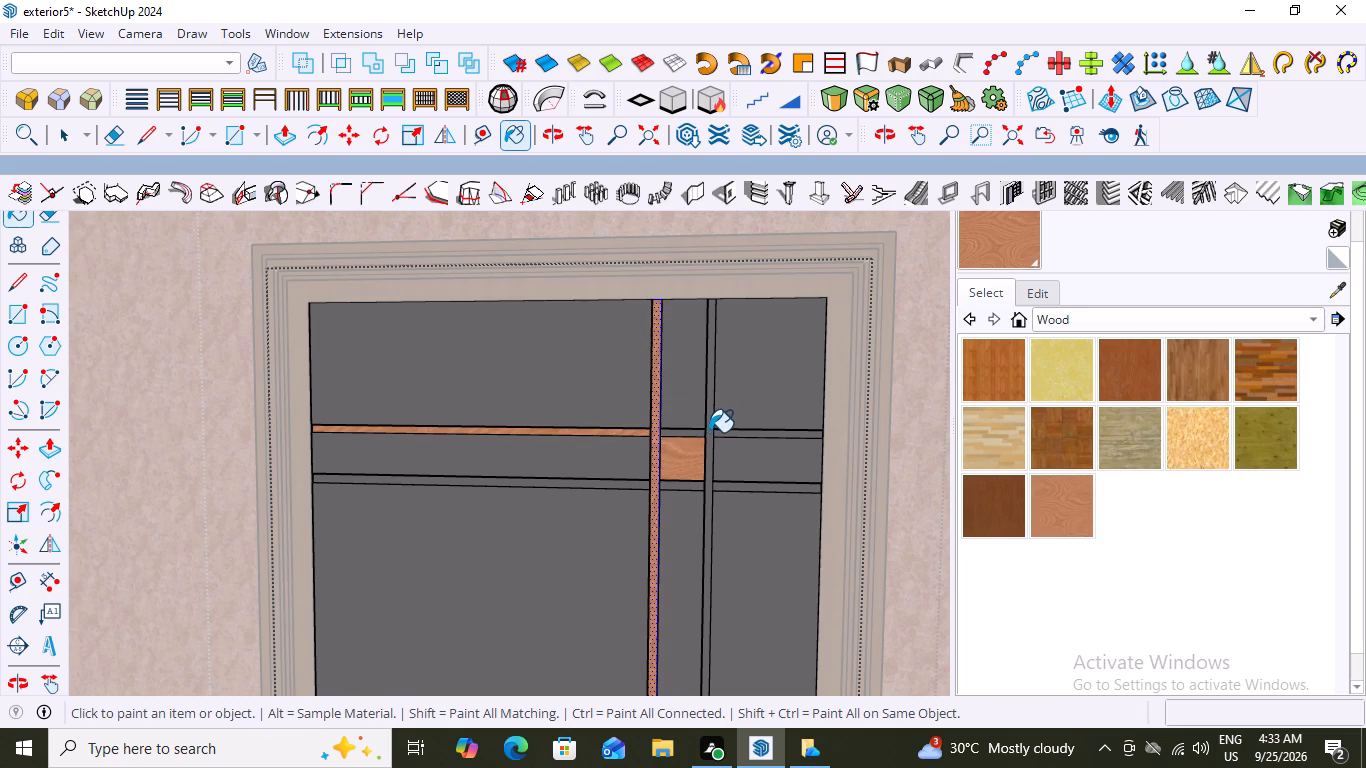
{"action": "key", "text": "ctrl+z"}
{"action": "scroll", "coordinate": [692, 483], "scroll_direction": "up", "scroll_amount": 1}
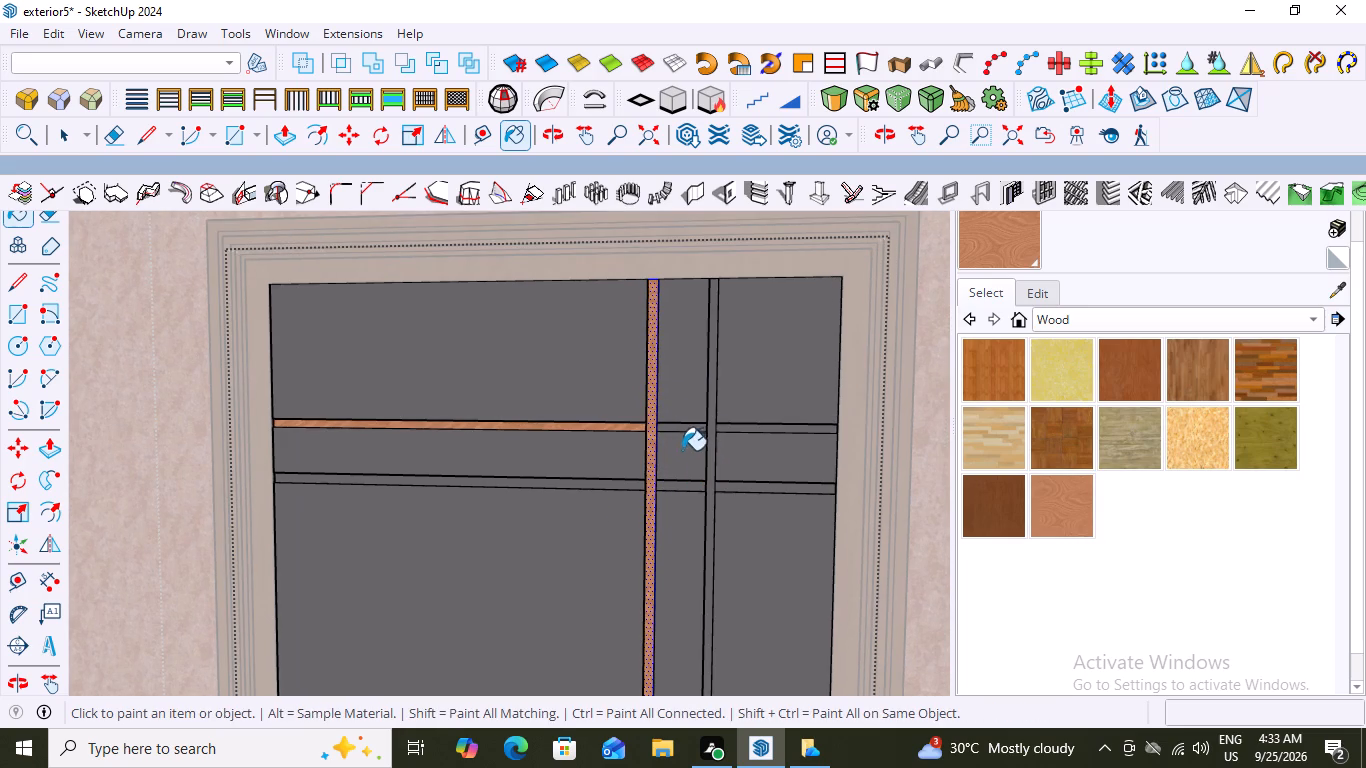
{"action": "left_click", "coordinate": [713, 400]}
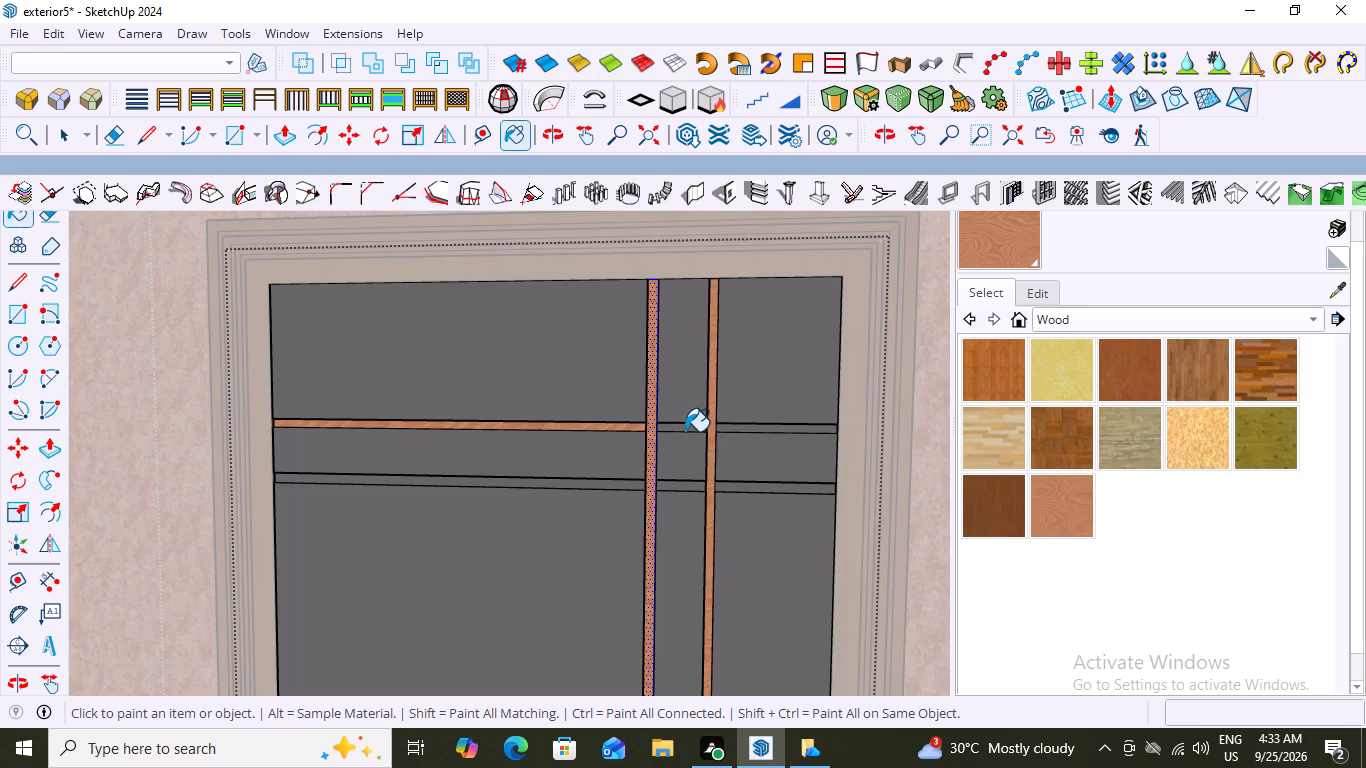
{"action": "left_click", "coordinate": [684, 431]}
{"action": "scroll", "coordinate": [757, 484], "scroll_direction": "up", "scroll_amount": 3}
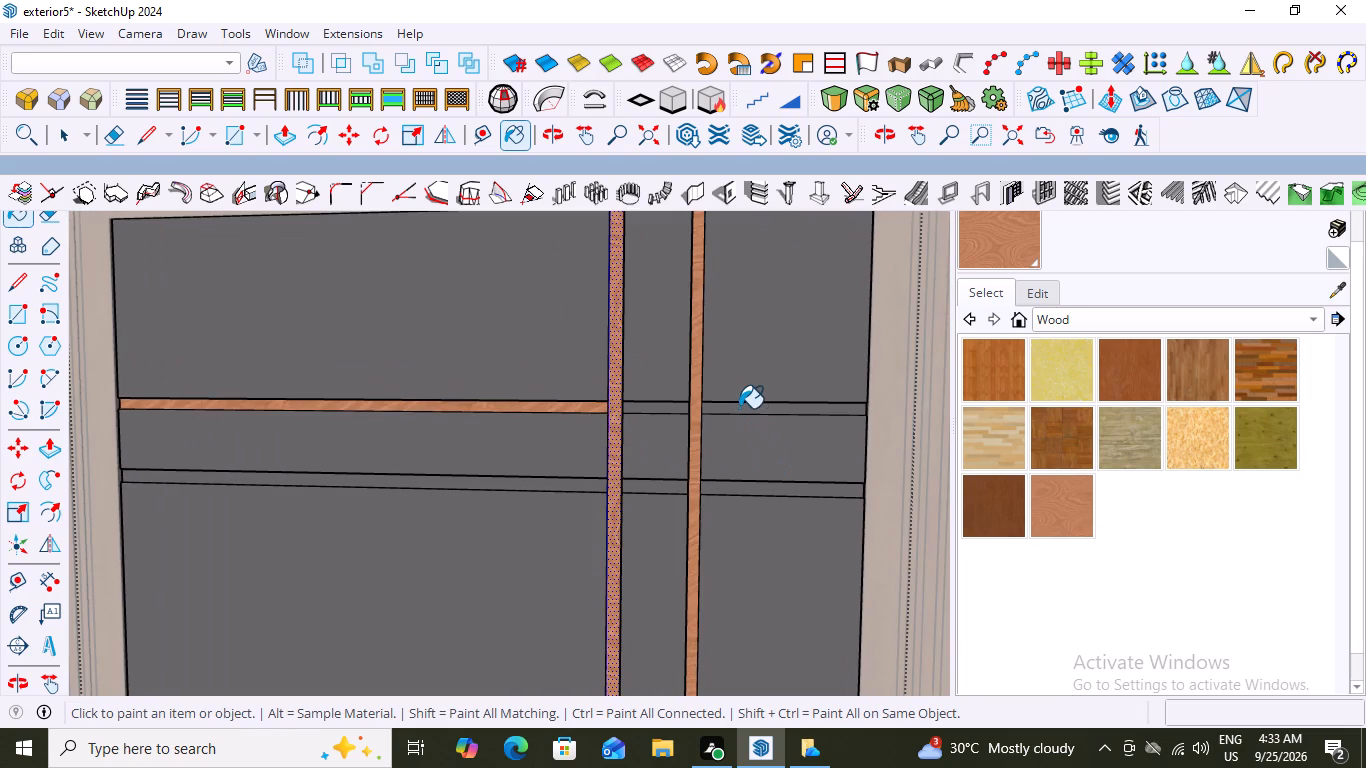
{"action": "left_click", "coordinate": [739, 408]}
{"action": "left_click", "coordinate": [656, 406]}
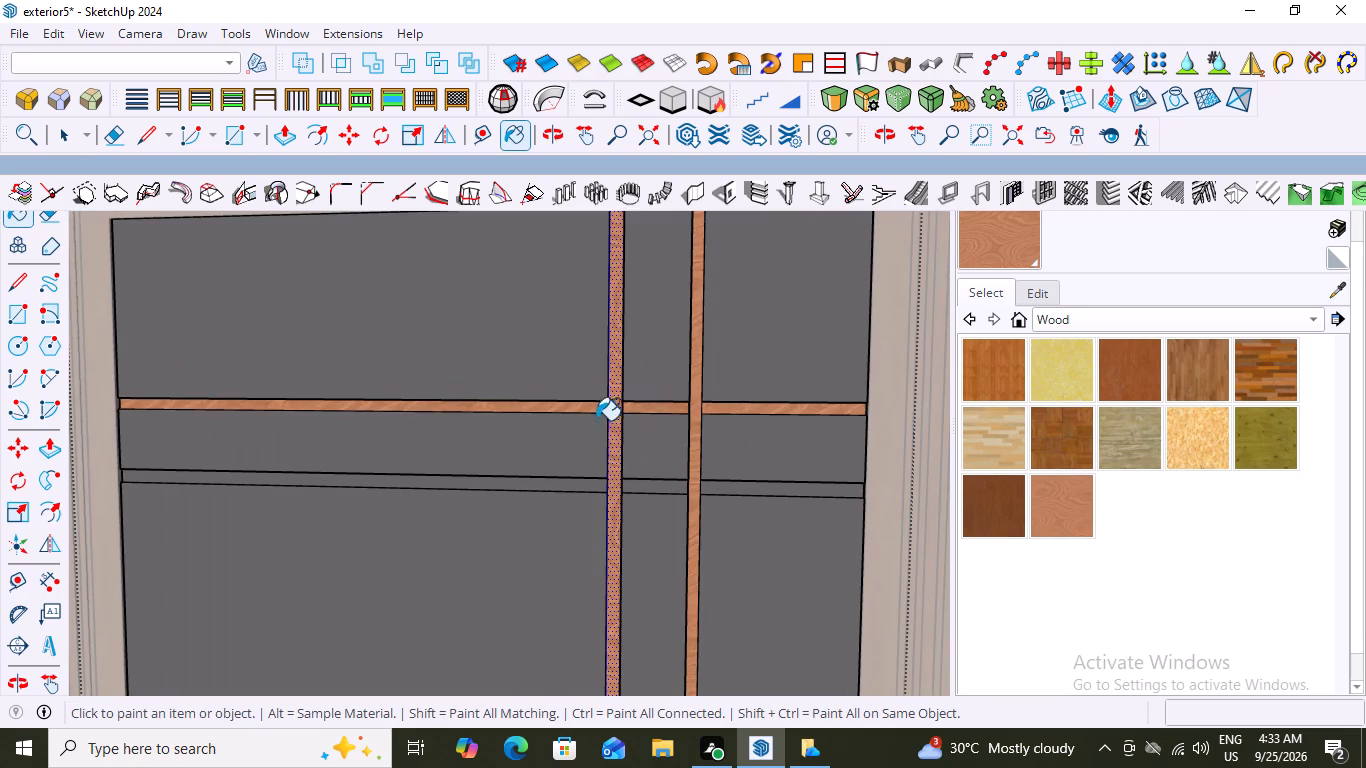
Paint all three segments of the door leaf's lower horizontal strip with the same reddish-brown wood, and close the door's groups.
{"action": "left_click", "coordinate": [467, 487]}
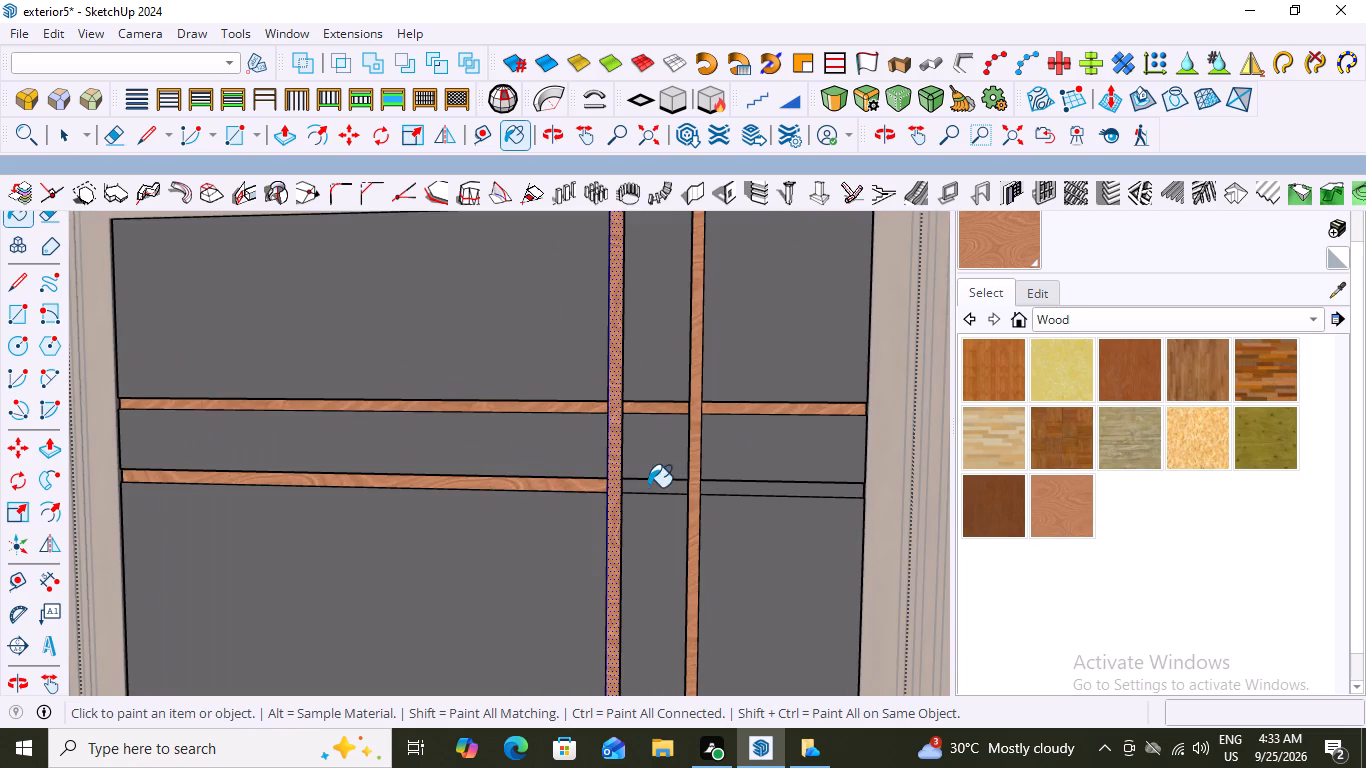
{"action": "left_click", "coordinate": [648, 487]}
{"action": "left_click", "coordinate": [757, 487]}
{"action": "scroll", "coordinate": [800, 437], "scroll_direction": "down", "scroll_amount": 11}
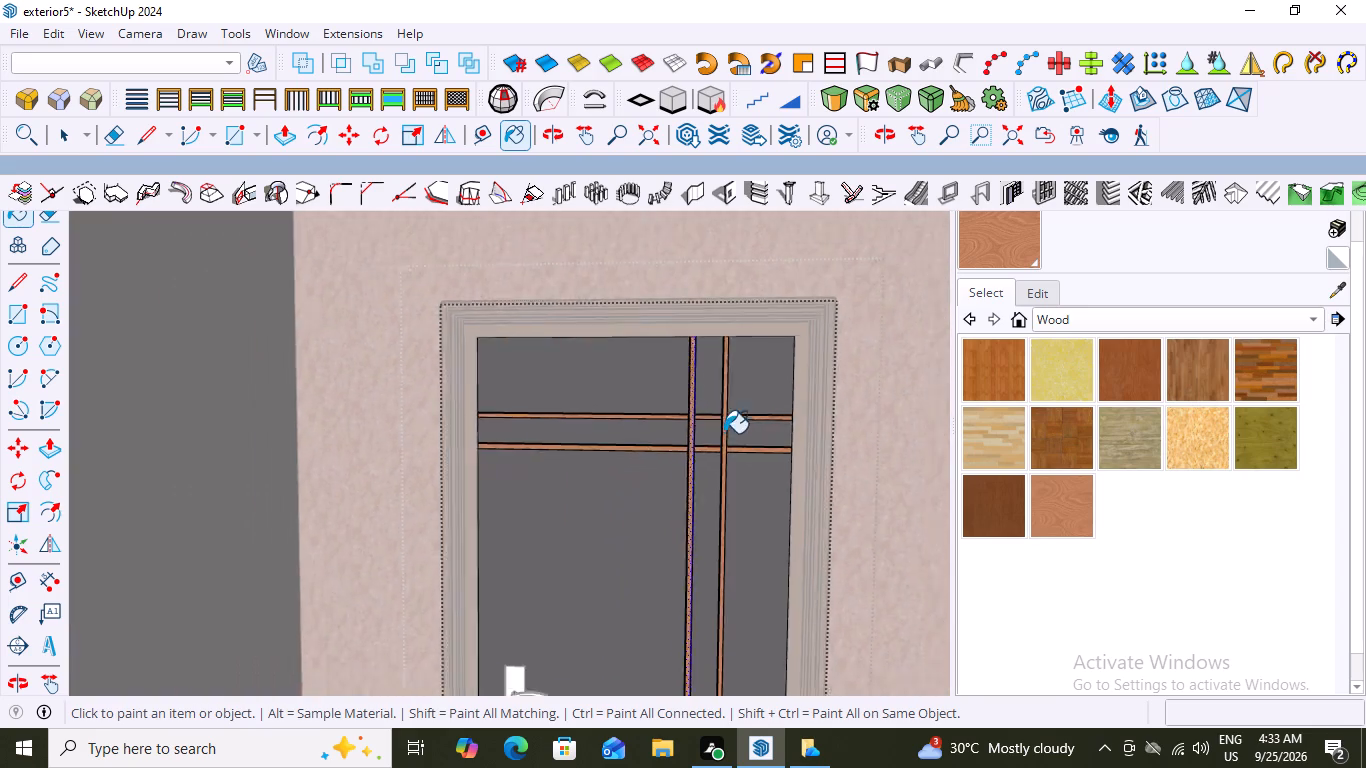
{"action": "scroll", "coordinate": [724, 433], "scroll_direction": "down", "scroll_amount": 15}
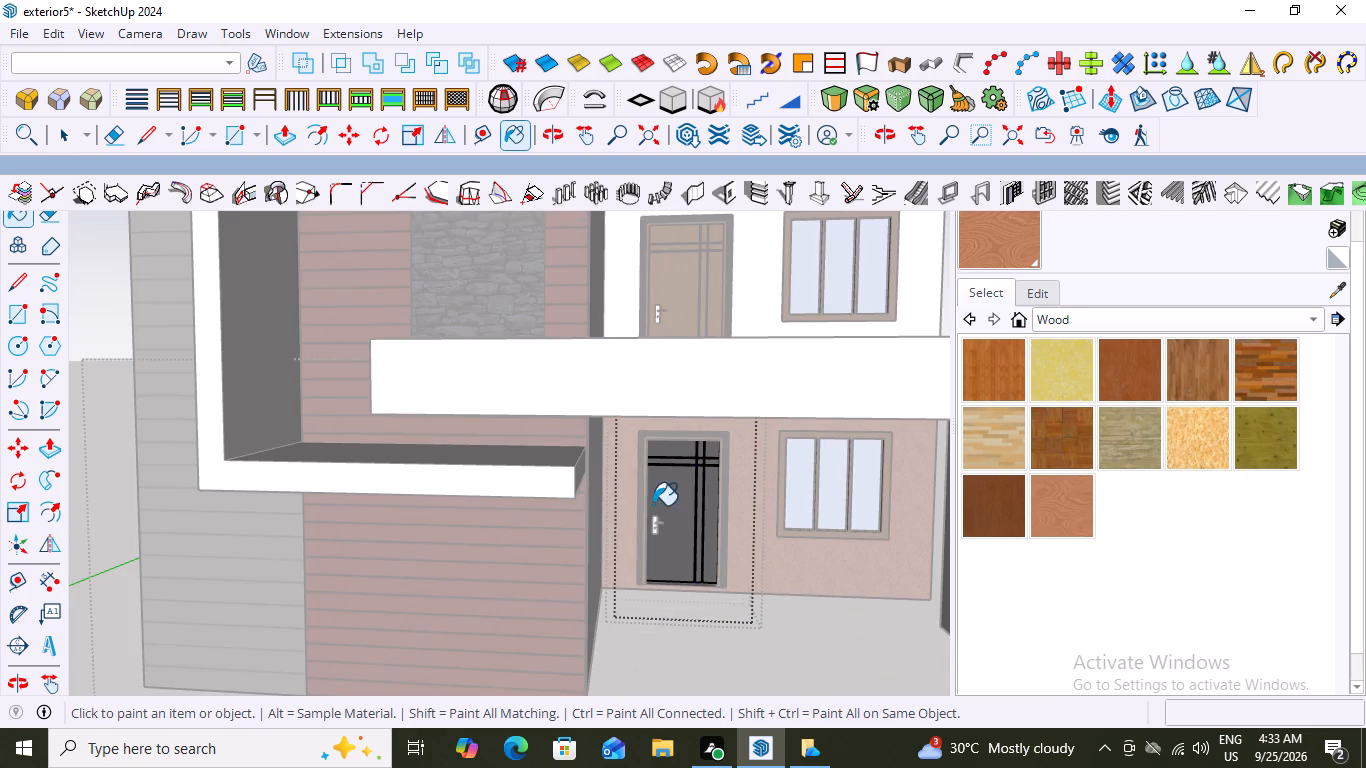
{"action": "key", "text": "space"}
{"action": "scroll", "coordinate": [641, 425], "scroll_direction": "down", "scroll_amount": 8}
{"action": "left_click", "coordinate": [336, 295]}
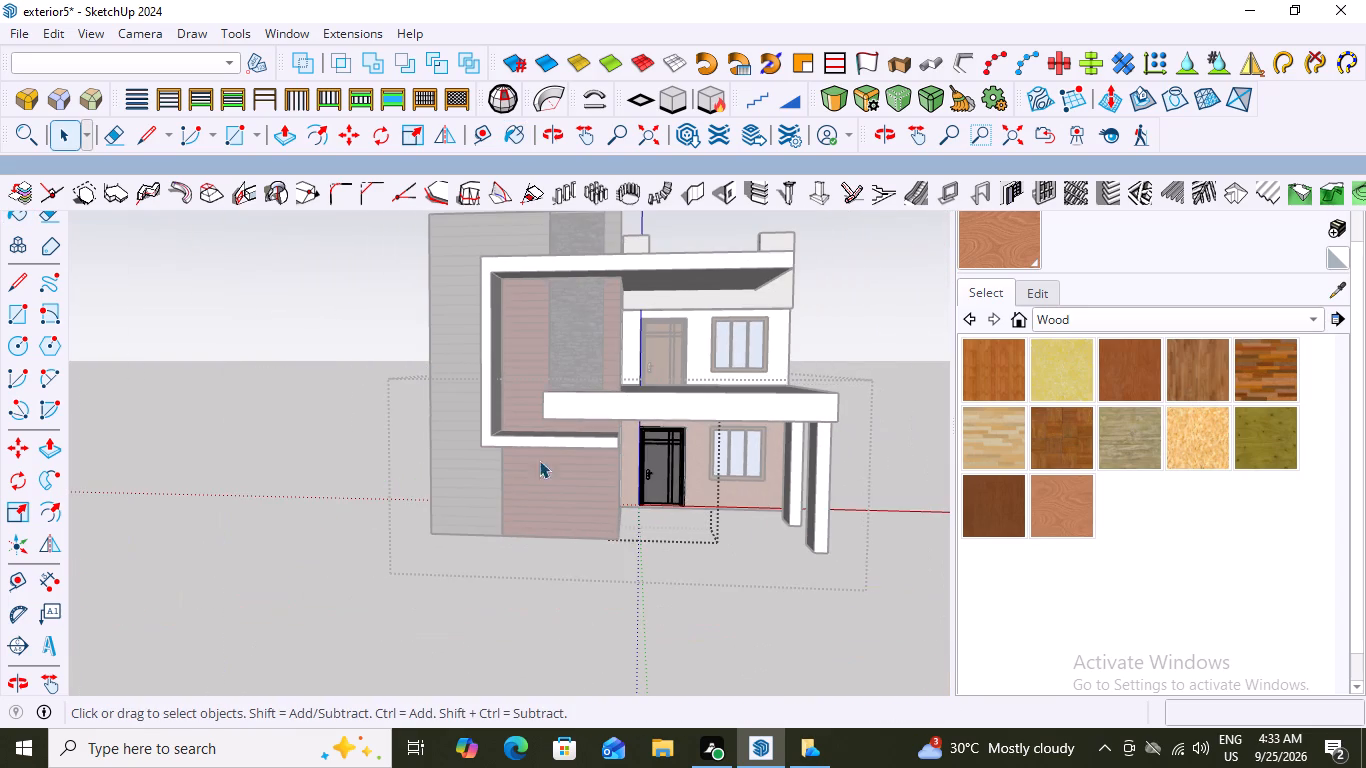
{"action": "scroll", "coordinate": [634, 473], "scroll_direction": "up", "scroll_amount": 3}
{"action": "left_click", "coordinate": [949, 268]}
Open the ground-floor window's group beside the door and select the front face of its frame.
{"action": "middle_click_drag", "start_coordinate": [679, 470], "coordinate": [729, 465]}
{"action": "scroll", "coordinate": [669, 484], "scroll_direction": "up", "scroll_amount": 13}
{"action": "scroll", "coordinate": [624, 422], "scroll_direction": "down", "scroll_amount": 2}
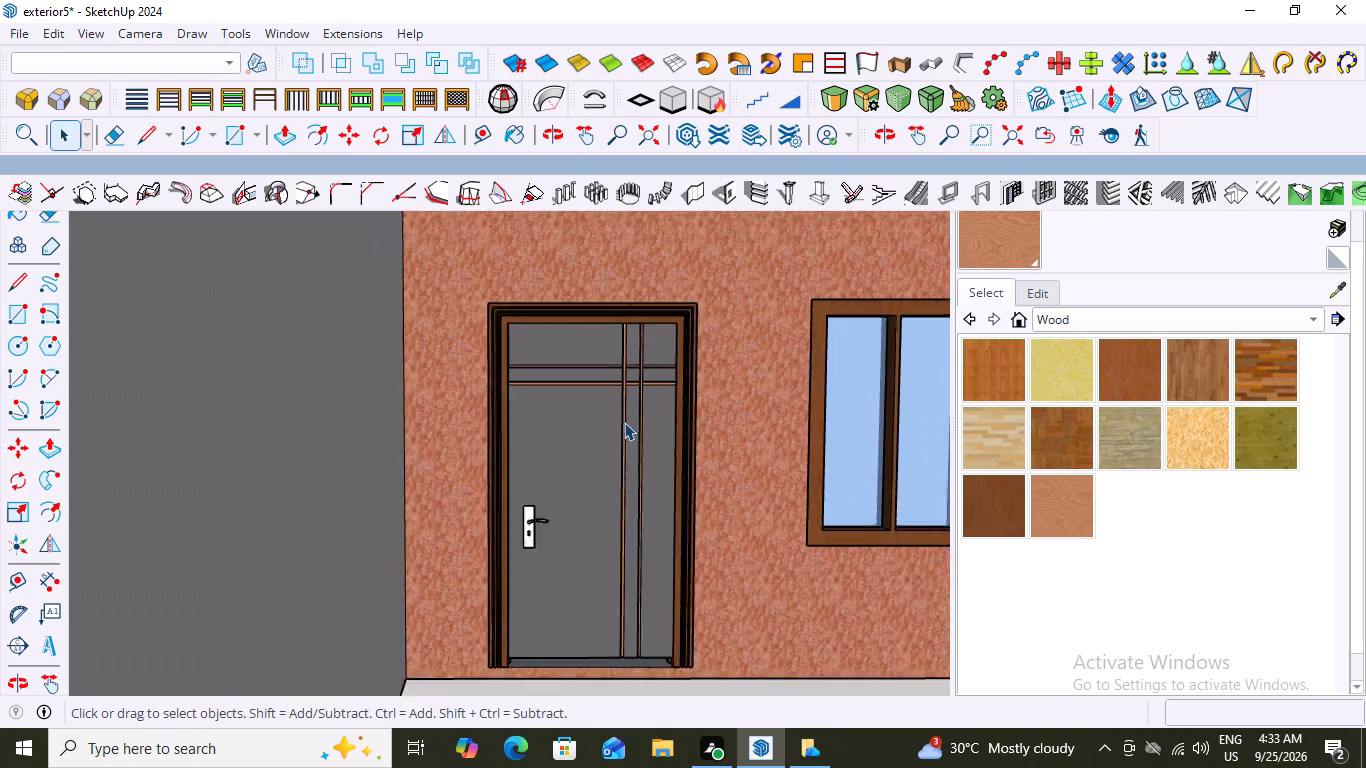
{"action": "scroll", "coordinate": [624, 422], "scroll_direction": "down", "scroll_amount": 9}
{"action": "scroll", "coordinate": [789, 513], "scroll_direction": "up", "scroll_amount": 2}
{"action": "scroll", "coordinate": [755, 418], "scroll_direction": "up", "scroll_amount": 2}
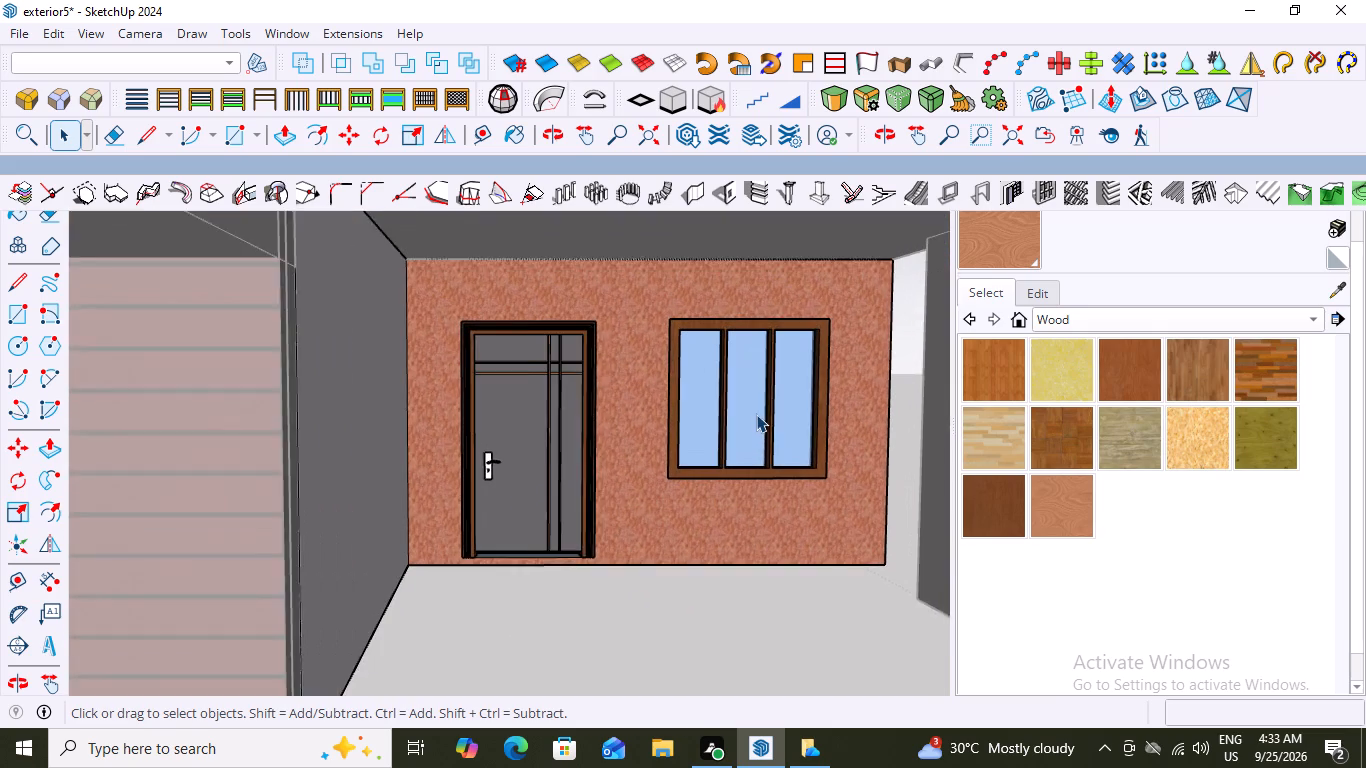
{"action": "scroll", "coordinate": [756, 414], "scroll_direction": "up", "scroll_amount": 1}
{"action": "scroll", "coordinate": [672, 377], "scroll_direction": "up", "scroll_amount": 3}
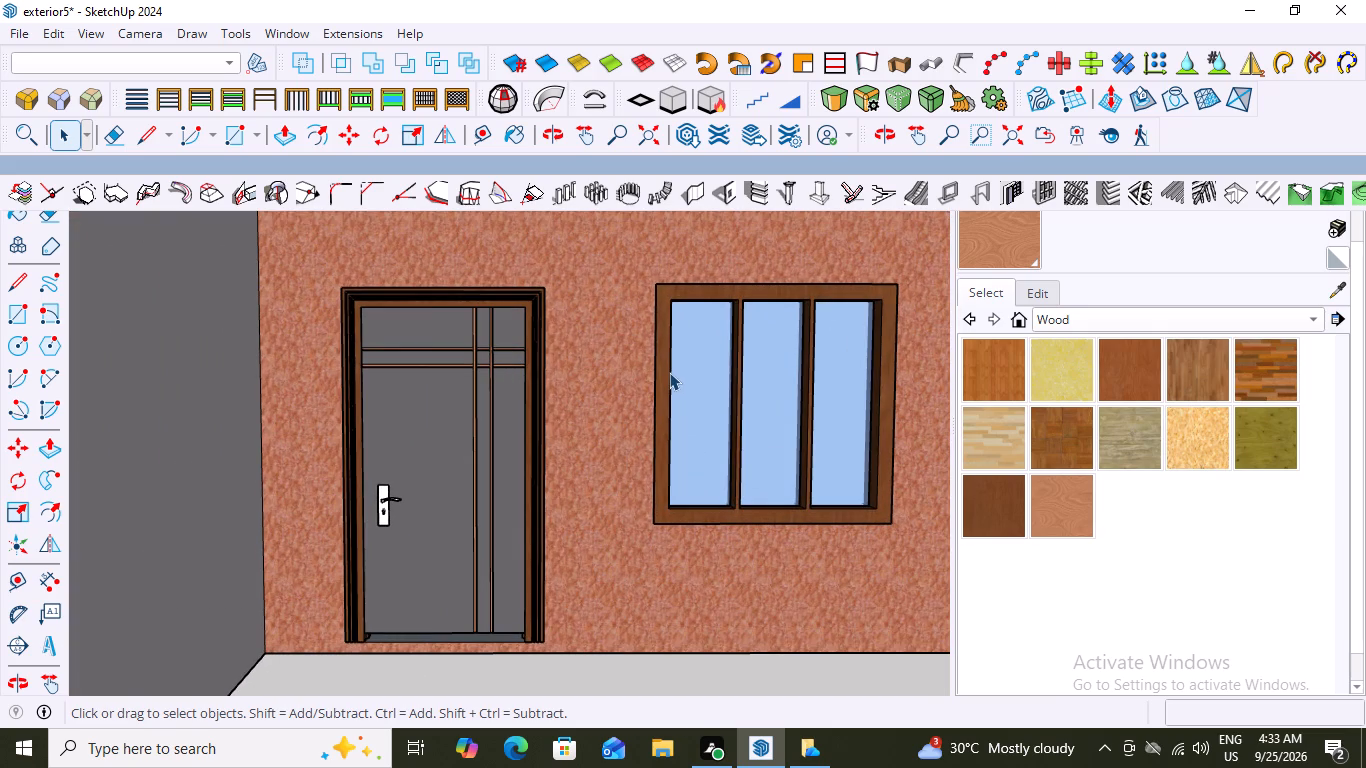
{"action": "double_click", "coordinate": [663, 360]}
{"action": "left_click", "coordinate": [663, 360]}
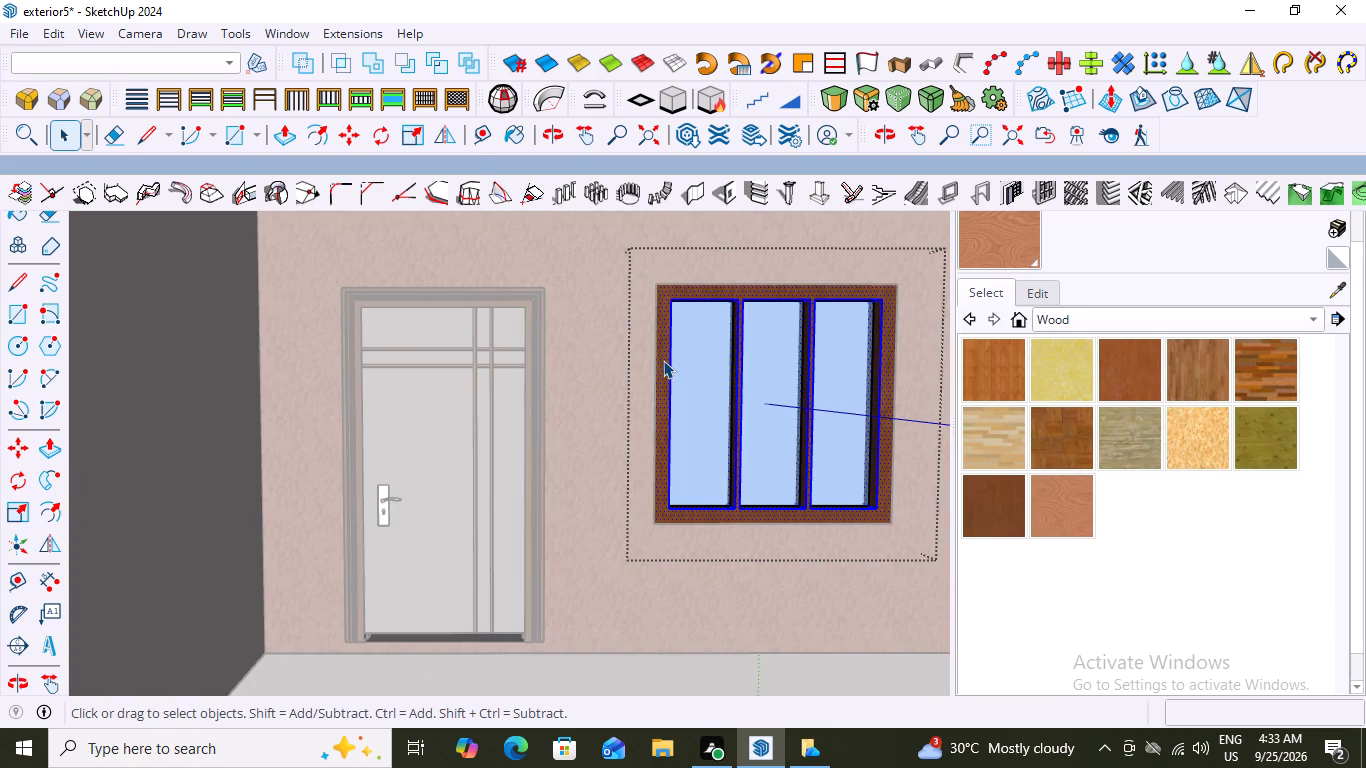
{"action": "left_click", "coordinate": [663, 360]}
{"action": "double_click", "coordinate": [663, 360]}
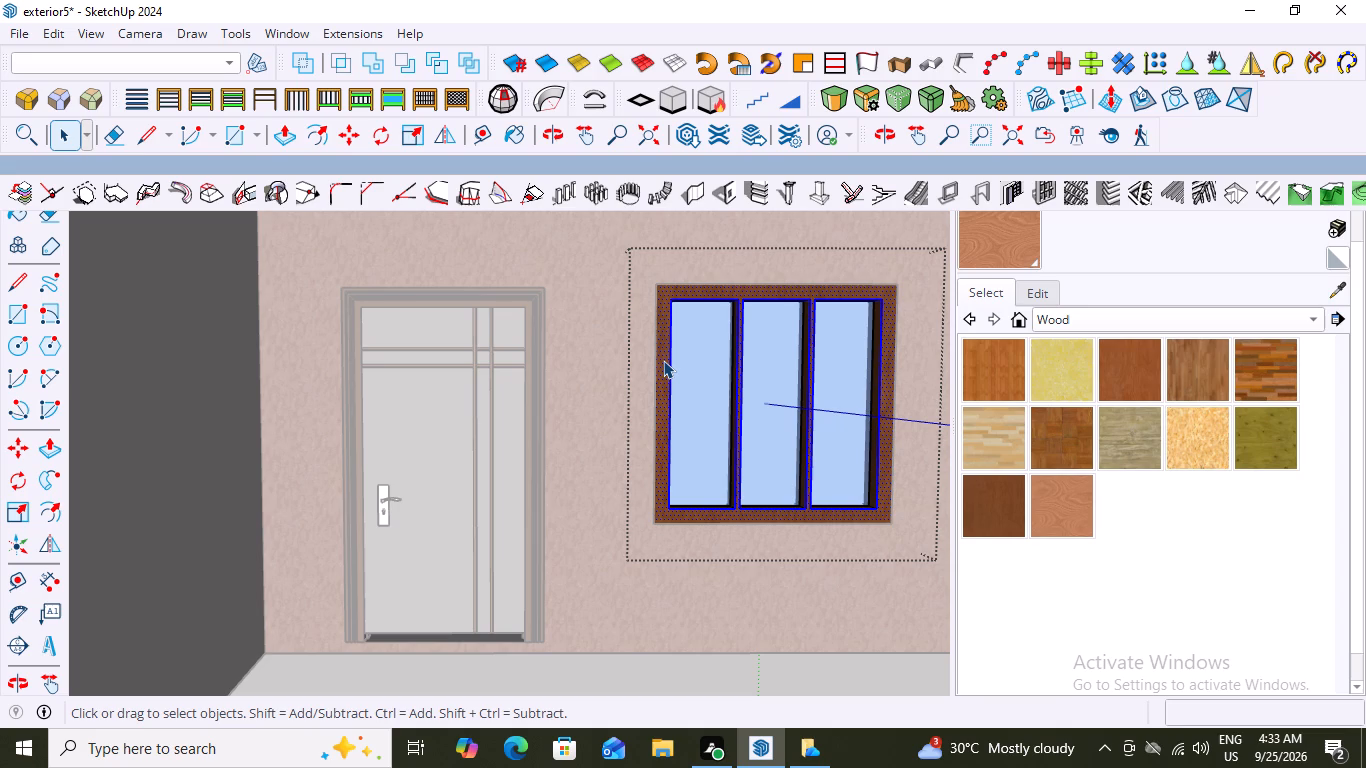
{"action": "left_click", "coordinate": [663, 360]}
{"action": "left_click", "coordinate": [663, 360]}
{"action": "left_click", "coordinate": [663, 360]}
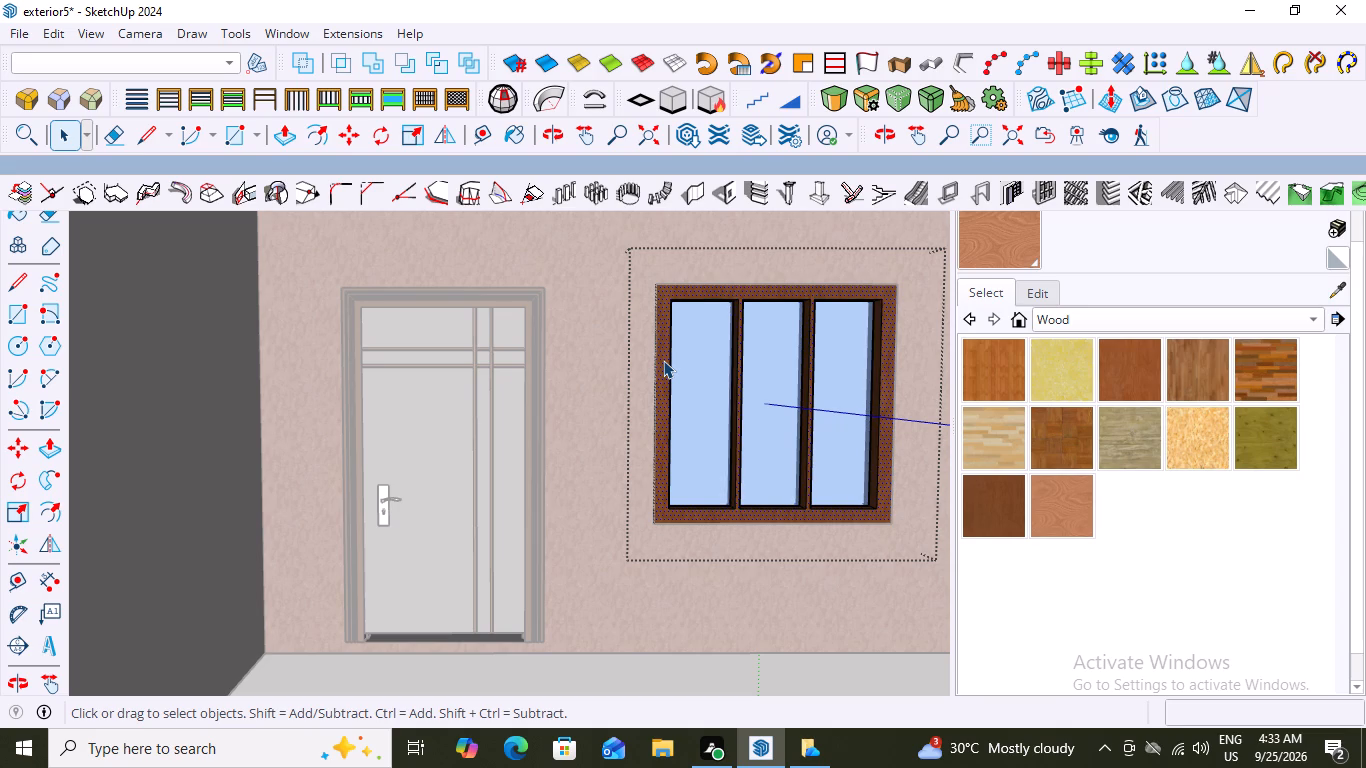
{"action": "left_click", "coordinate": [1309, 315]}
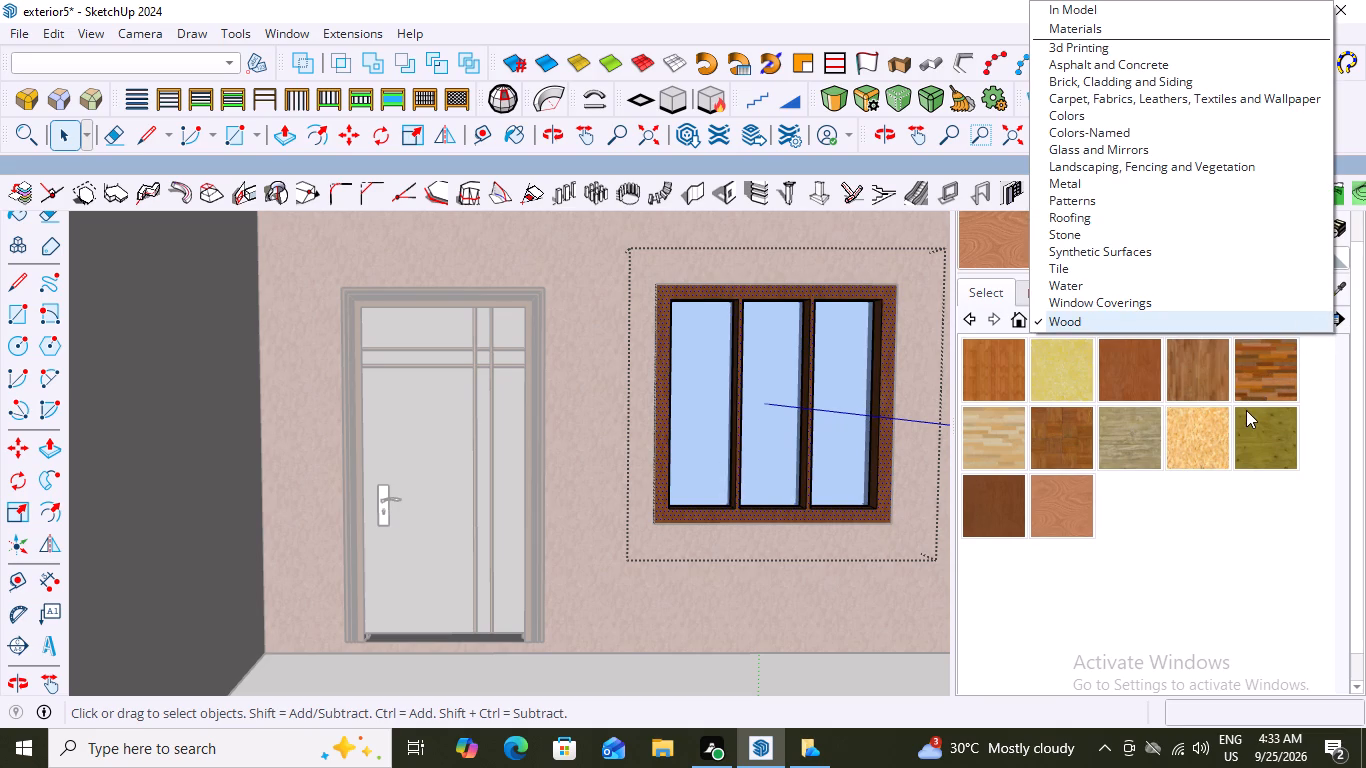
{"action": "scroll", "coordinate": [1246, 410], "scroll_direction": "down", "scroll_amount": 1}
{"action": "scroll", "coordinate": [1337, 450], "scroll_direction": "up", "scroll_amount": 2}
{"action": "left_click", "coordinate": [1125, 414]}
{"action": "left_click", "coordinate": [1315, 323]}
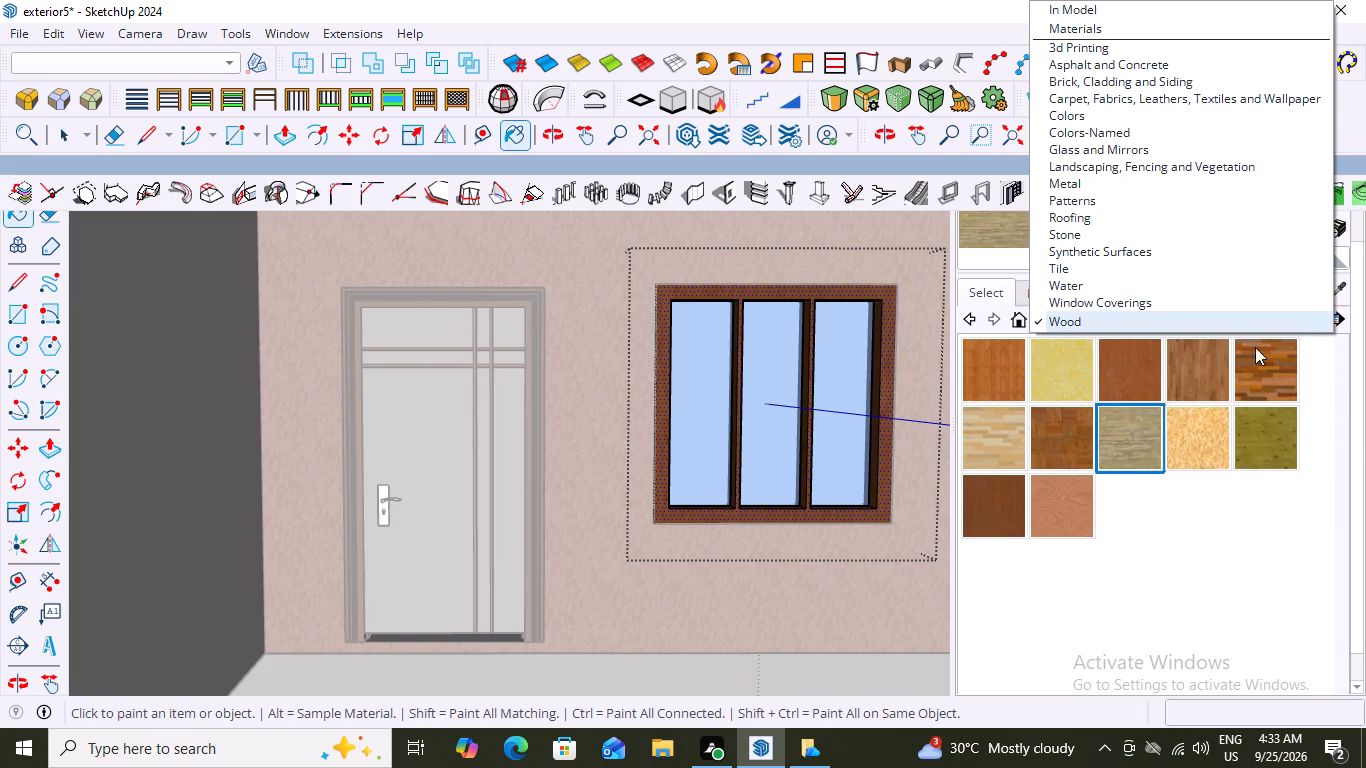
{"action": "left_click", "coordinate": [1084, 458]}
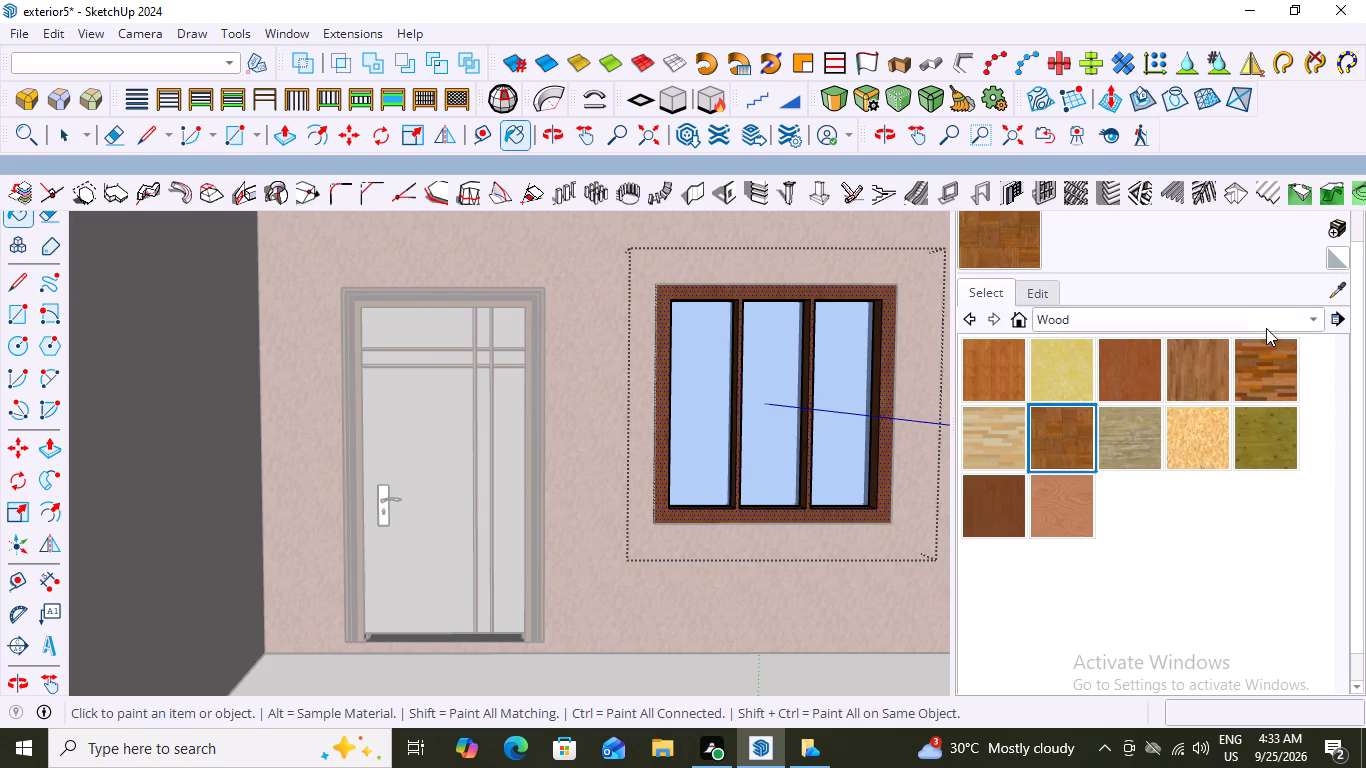
Paint the front face of the ground-floor window's frame with the darkest red from the Colors collection.
{"action": "left_click", "coordinate": [1314, 318]}
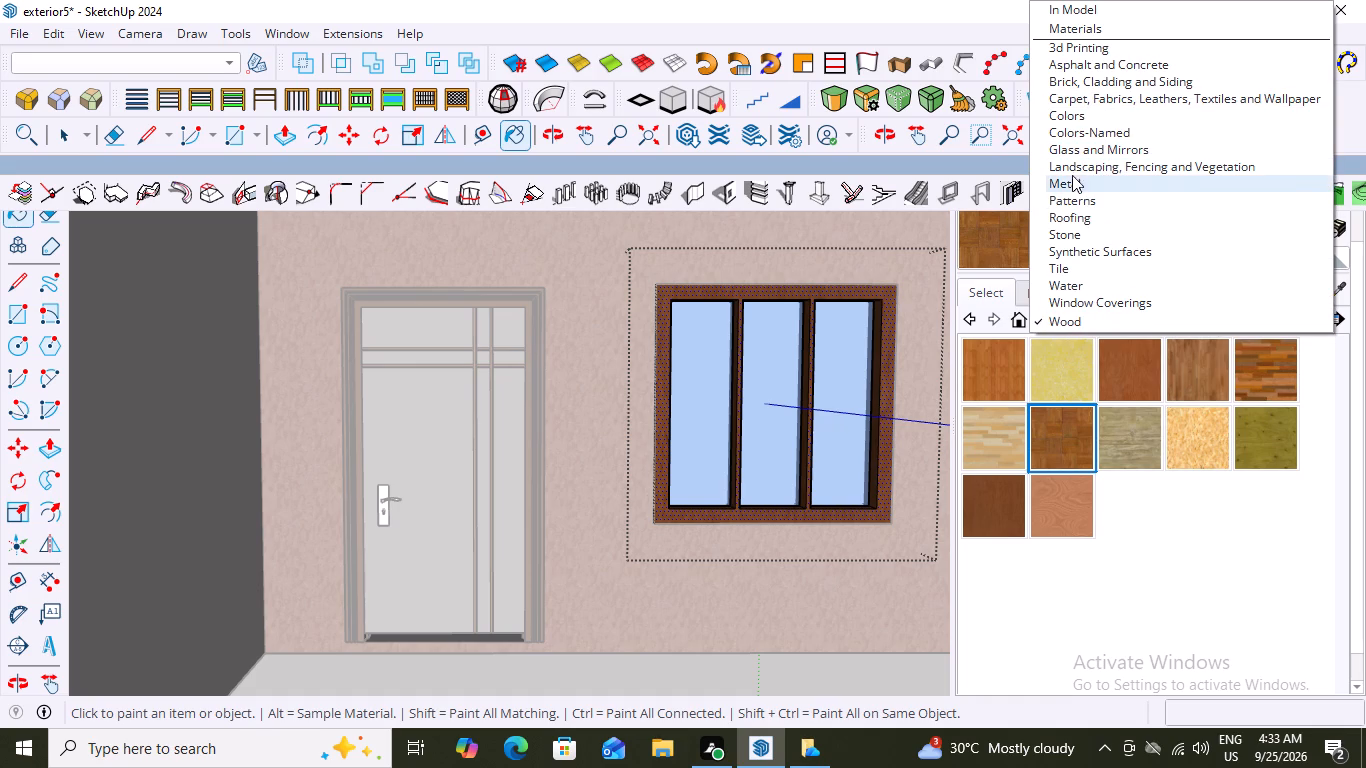
{"action": "left_click", "coordinate": [1080, 120]}
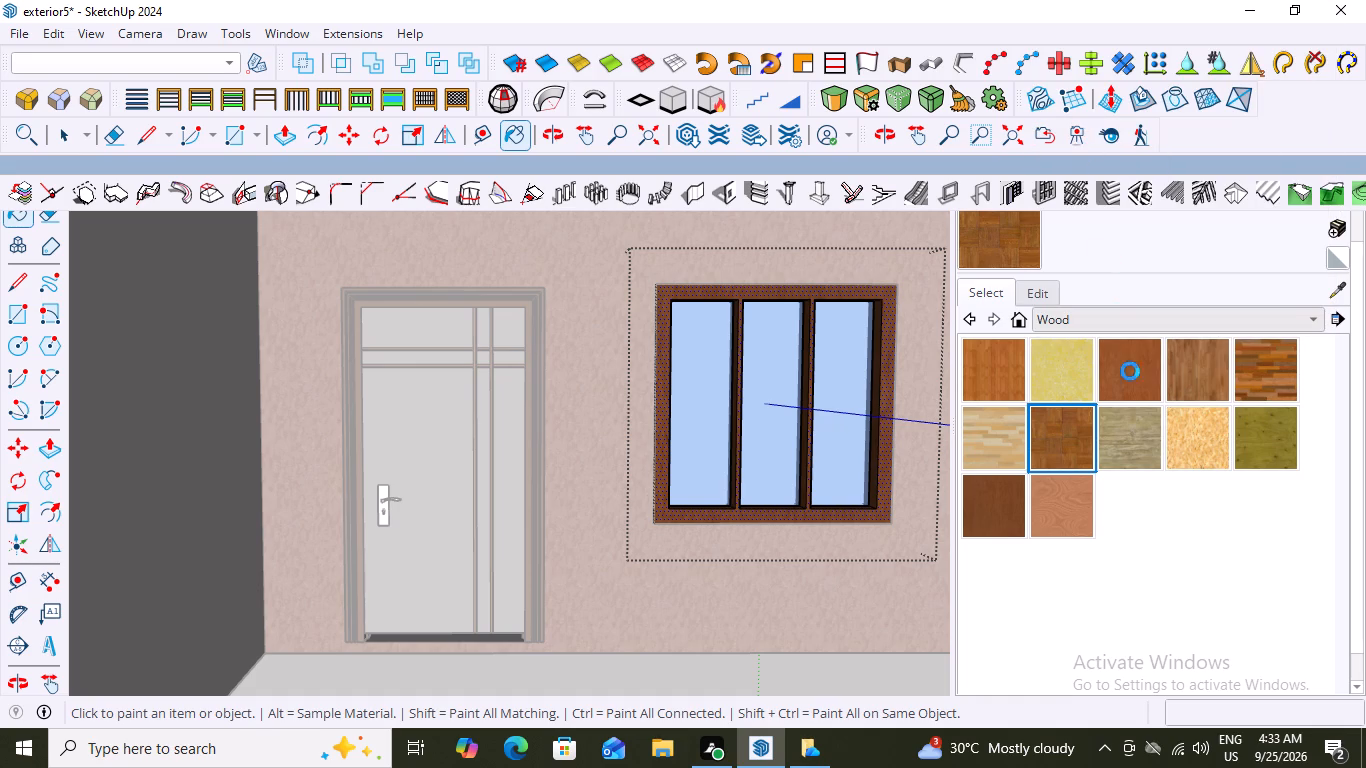
{"action": "scroll", "coordinate": [1128, 465], "scroll_direction": "down", "scroll_amount": 1}
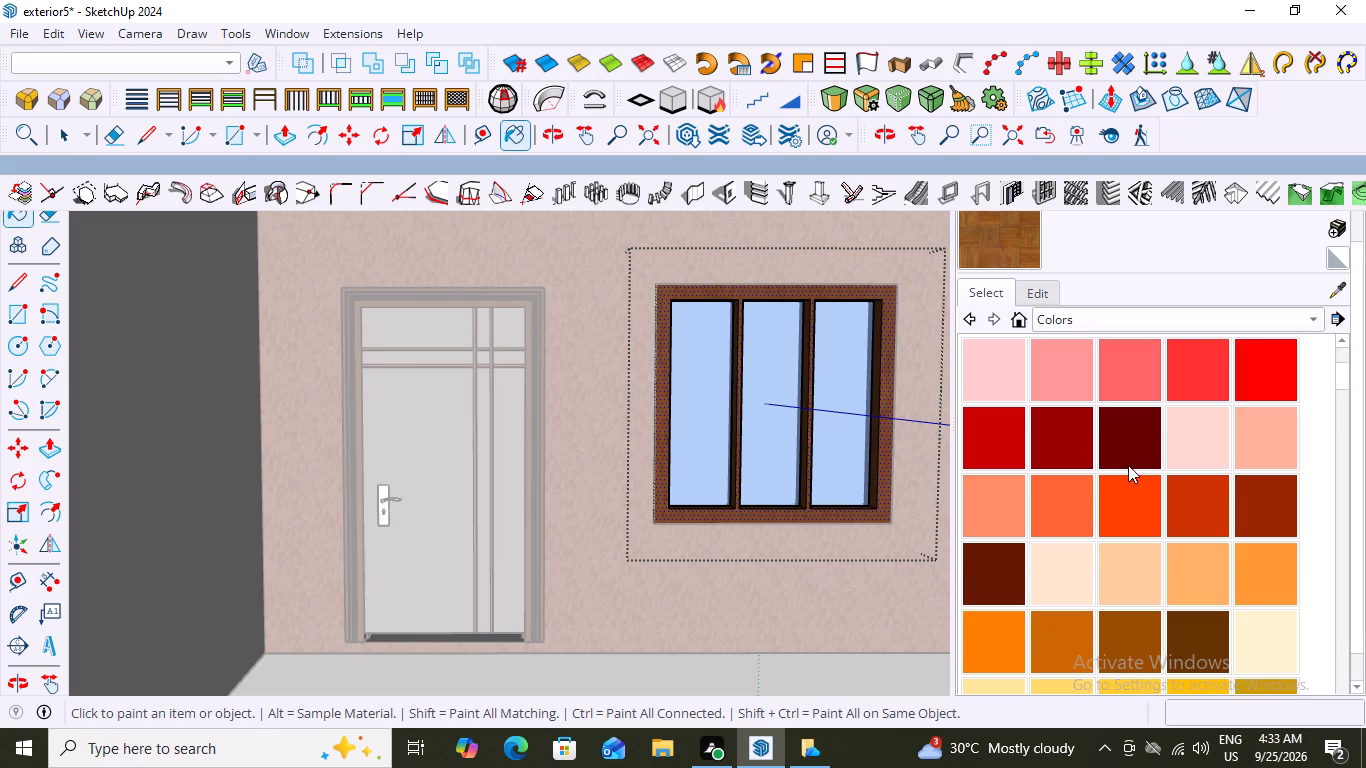
{"action": "scroll", "coordinate": [1128, 465], "scroll_direction": "down", "scroll_amount": 2}
{"action": "scroll", "coordinate": [1128, 465], "scroll_direction": "up", "scroll_amount": 2}
{"action": "left_click", "coordinate": [1130, 447]}
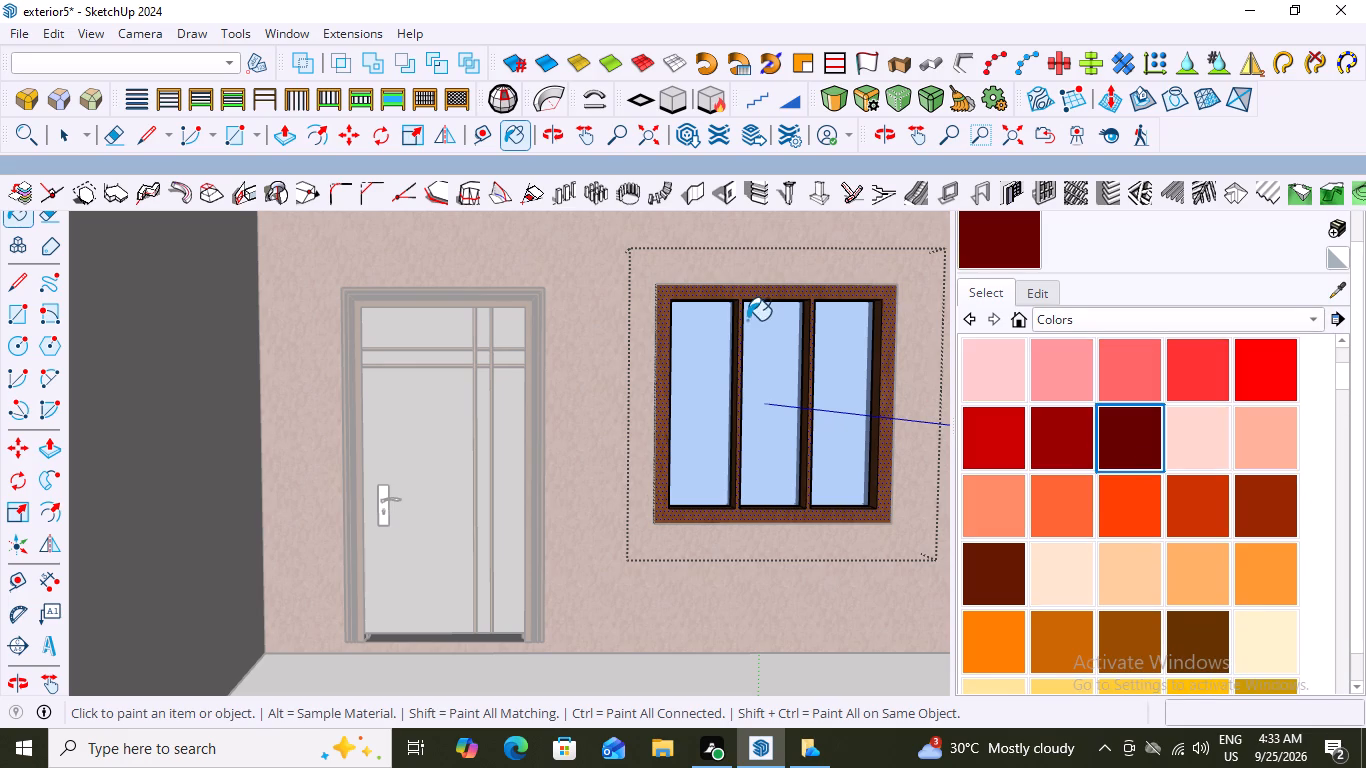
{"action": "scroll", "coordinate": [747, 320], "scroll_direction": "up", "scroll_amount": 2}
{"action": "left_click", "coordinate": [752, 292]}
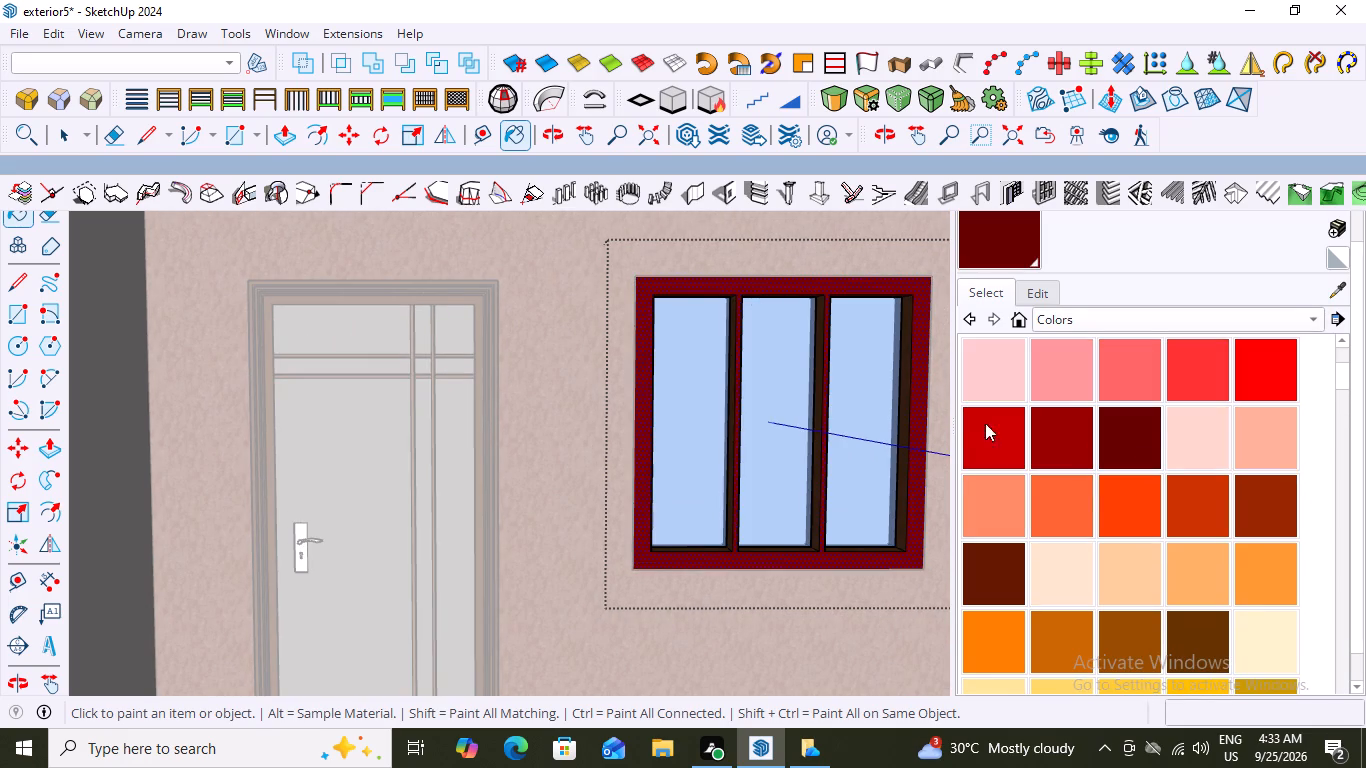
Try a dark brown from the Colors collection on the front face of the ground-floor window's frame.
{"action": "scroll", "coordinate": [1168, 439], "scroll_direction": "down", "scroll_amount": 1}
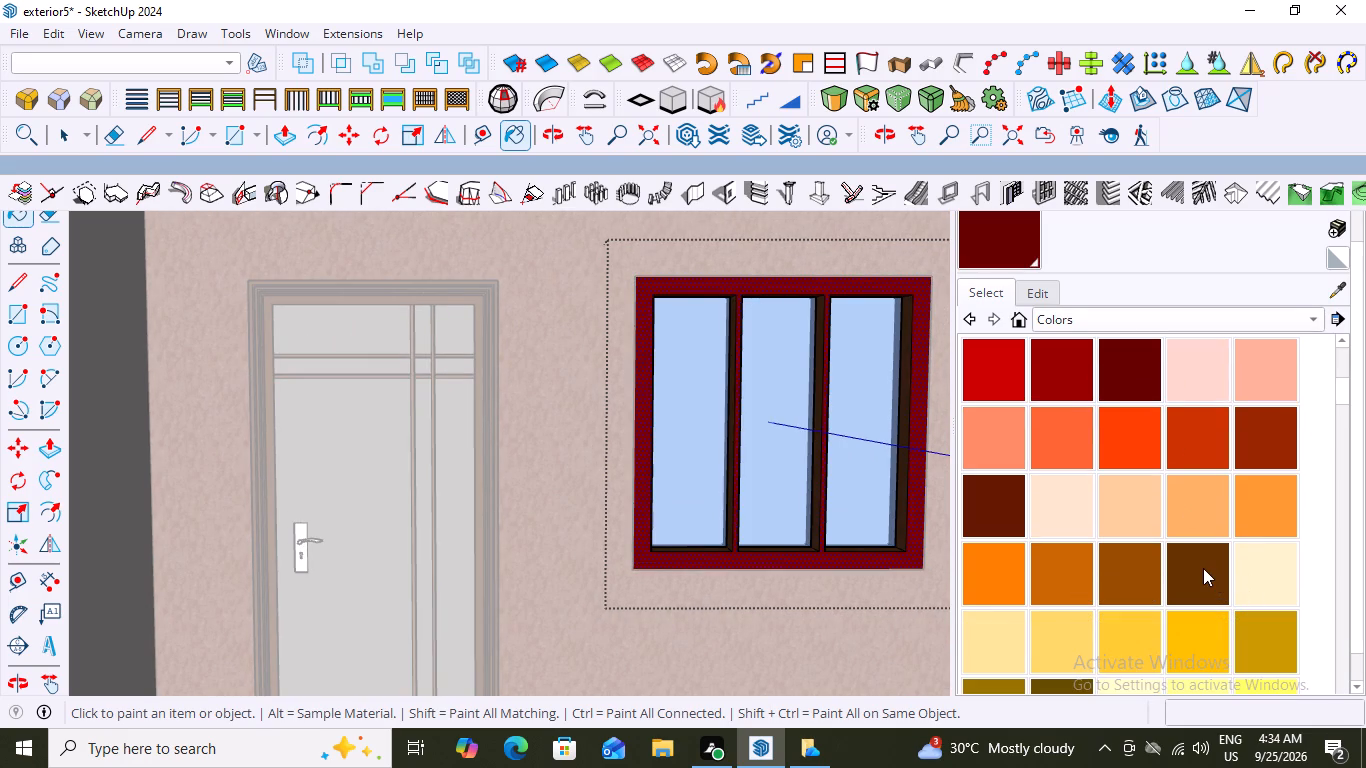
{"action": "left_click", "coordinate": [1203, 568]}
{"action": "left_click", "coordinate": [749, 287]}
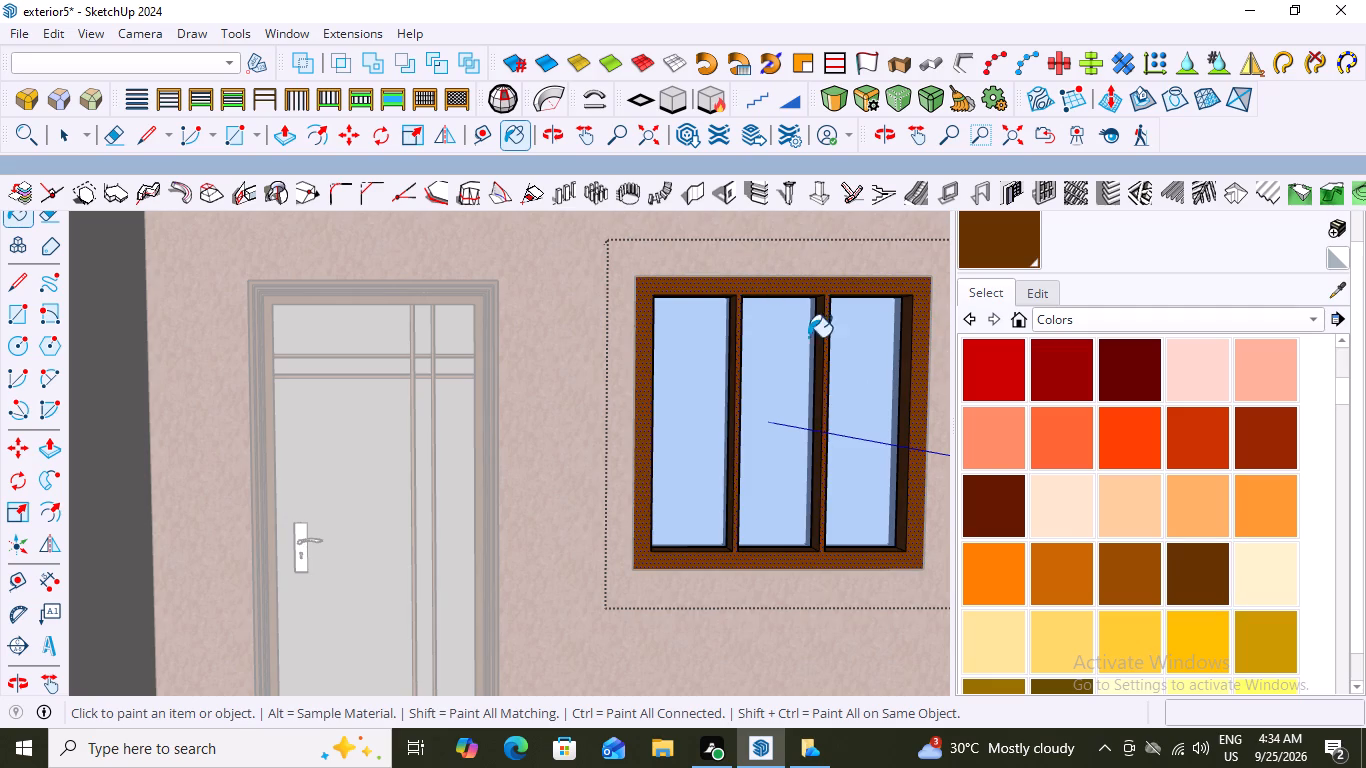
Repaint the front face of the ground-floor window's frame with the dark reddish-brown from the Colors collection.
{"action": "left_click", "coordinate": [988, 499]}
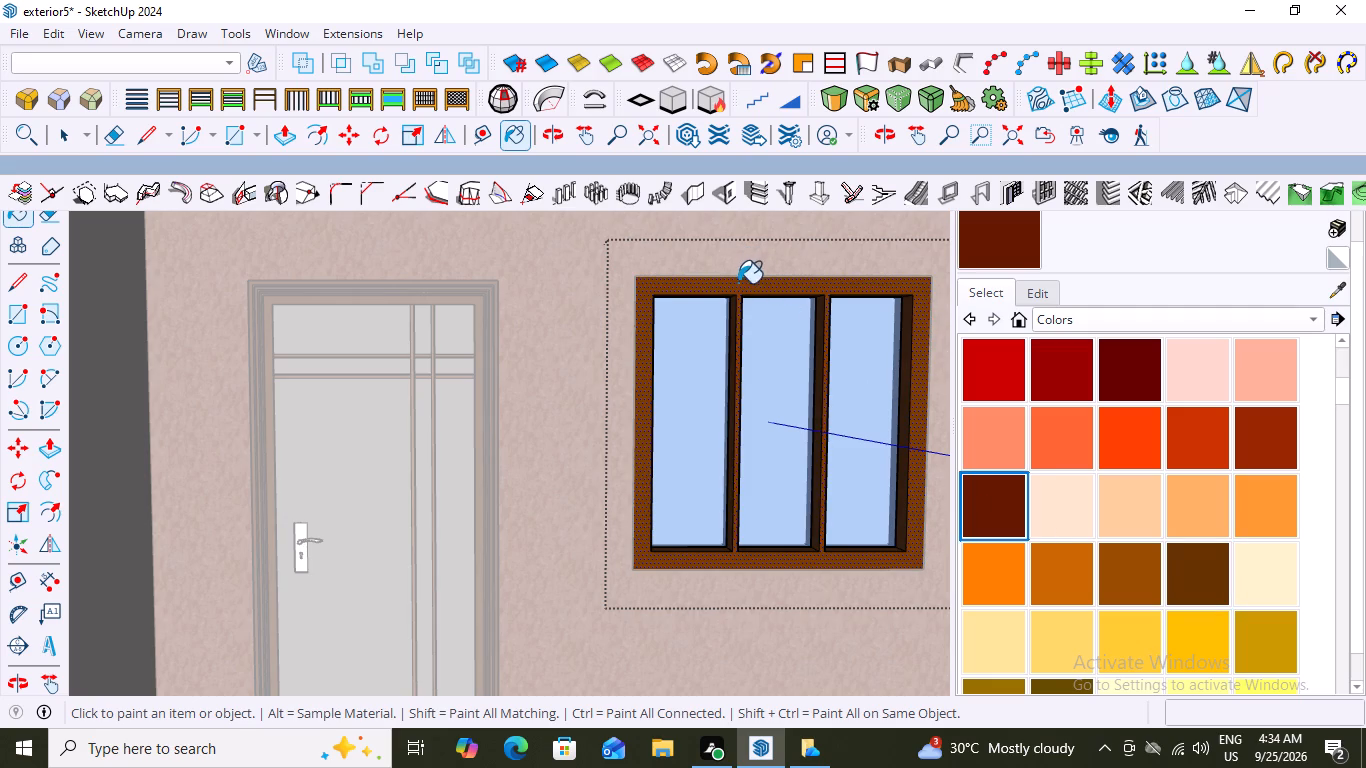
{"action": "left_click", "coordinate": [737, 283]}
Paint the bottom and right-hand inner faces of the ground-floor window frame's three openings with the same dark reddish-brown.
{"action": "scroll", "coordinate": [831, 319], "scroll_direction": "down", "scroll_amount": 3}
{"action": "scroll", "coordinate": [855, 509], "scroll_direction": "up", "scroll_amount": 3}
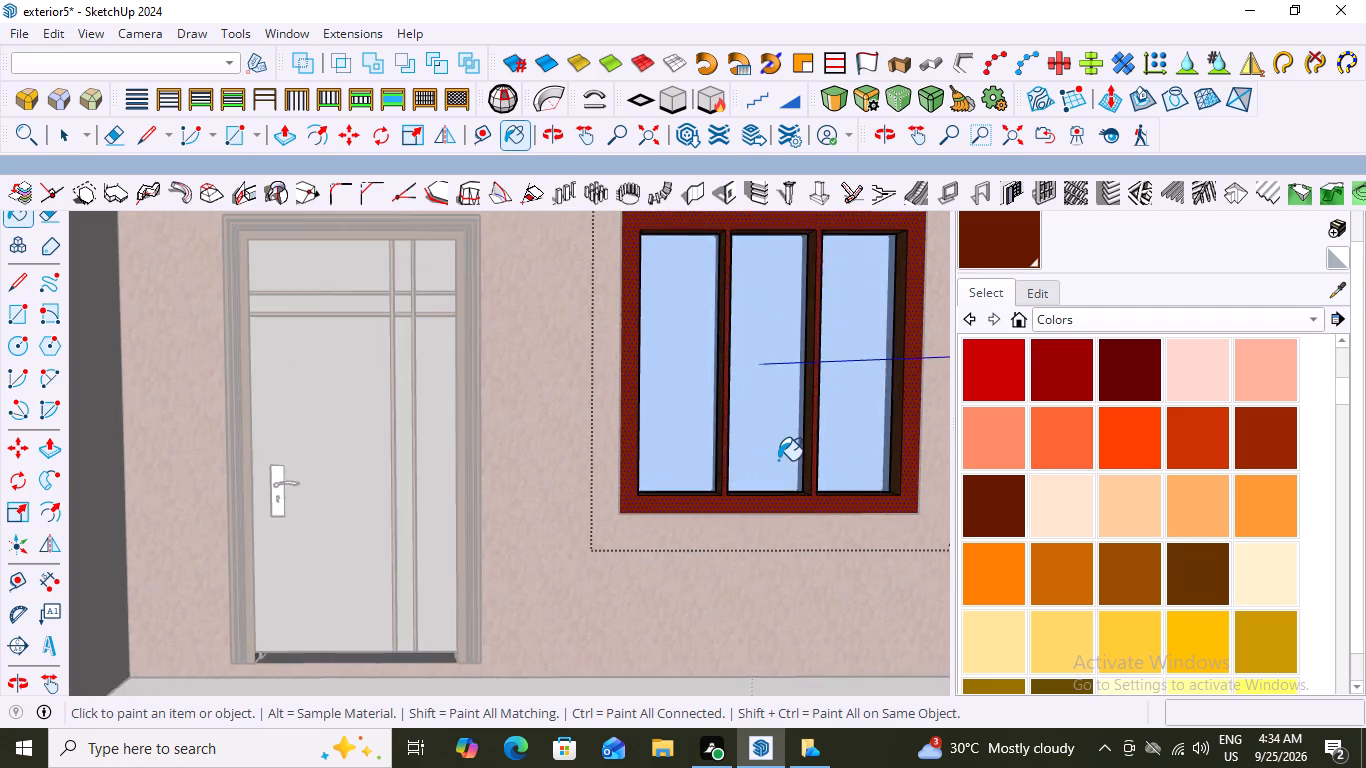
{"action": "scroll", "coordinate": [777, 459], "scroll_direction": "up", "scroll_amount": 7}
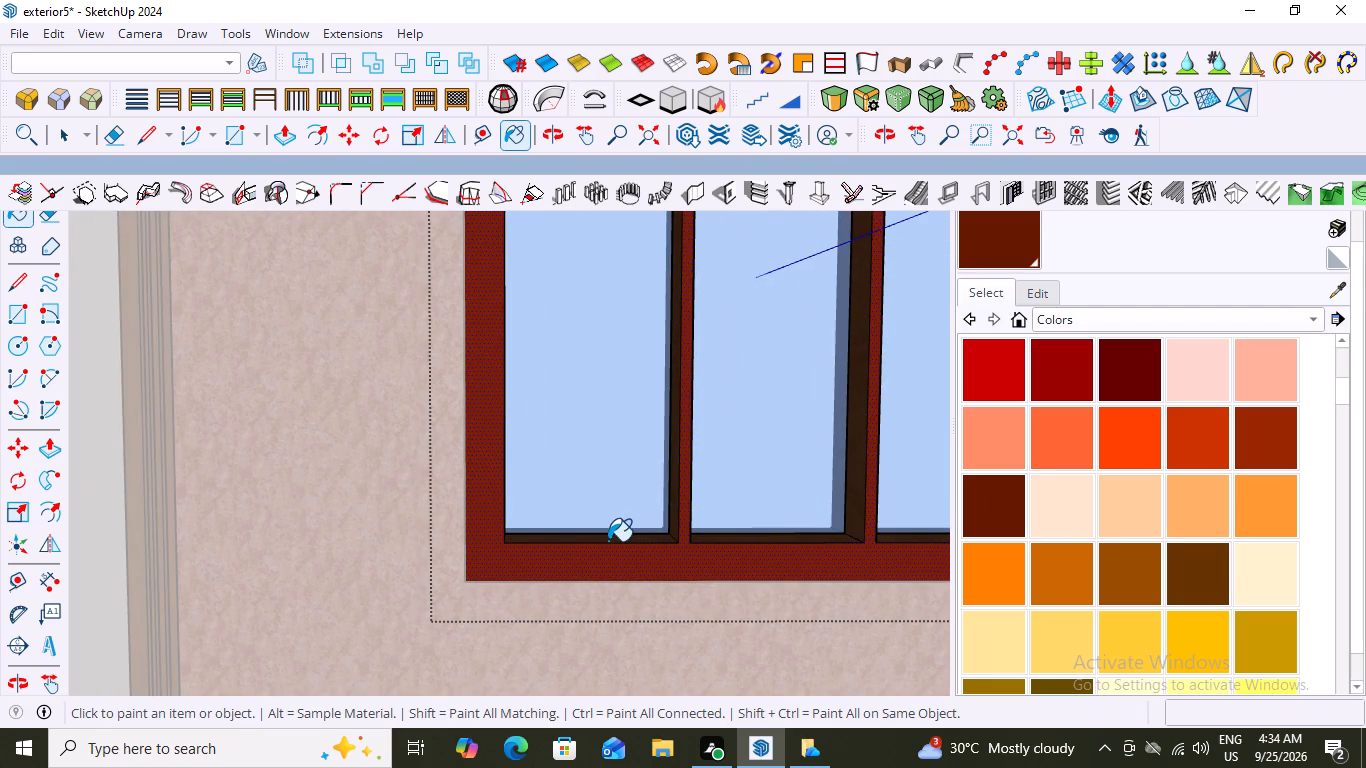
{"action": "left_click", "coordinate": [602, 536]}
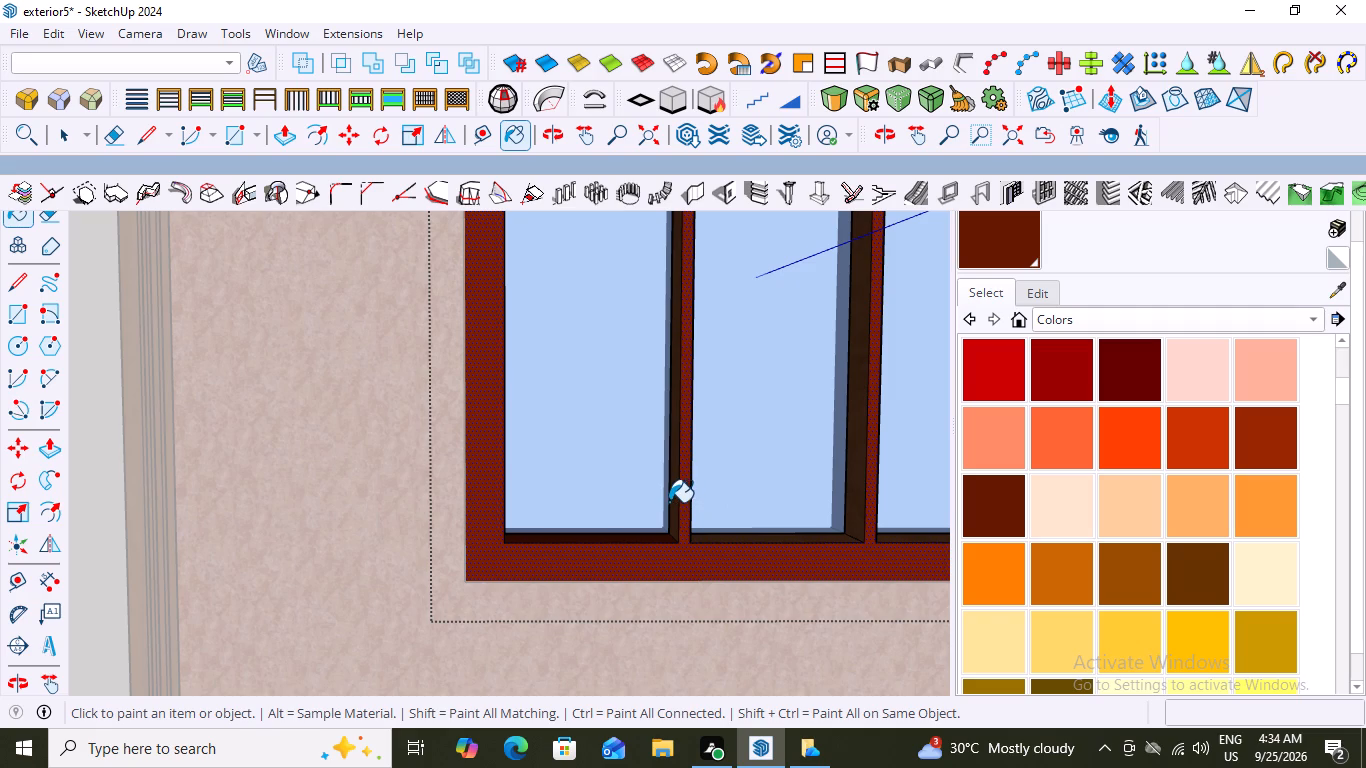
{"action": "left_click", "coordinate": [672, 500]}
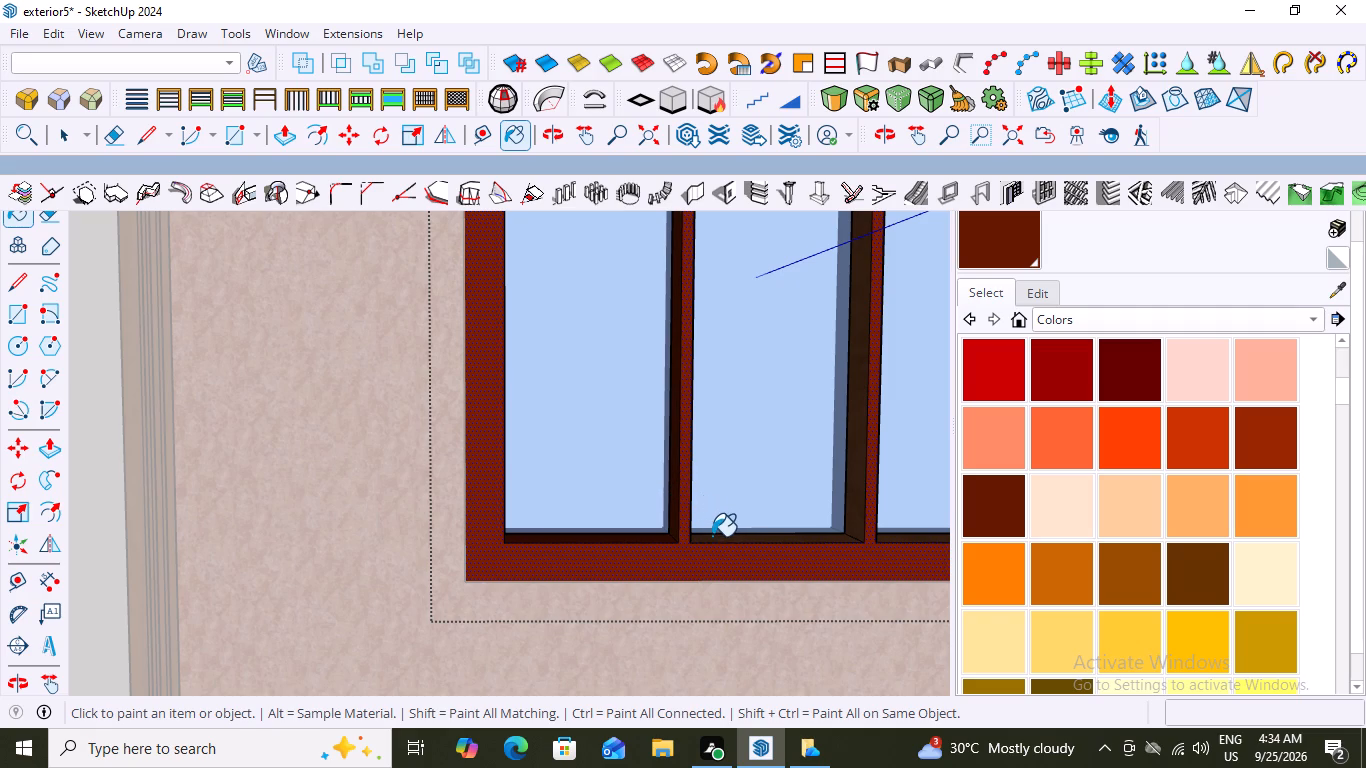
{"action": "left_click", "coordinate": [712, 536]}
{"action": "left_click", "coordinate": [839, 537]}
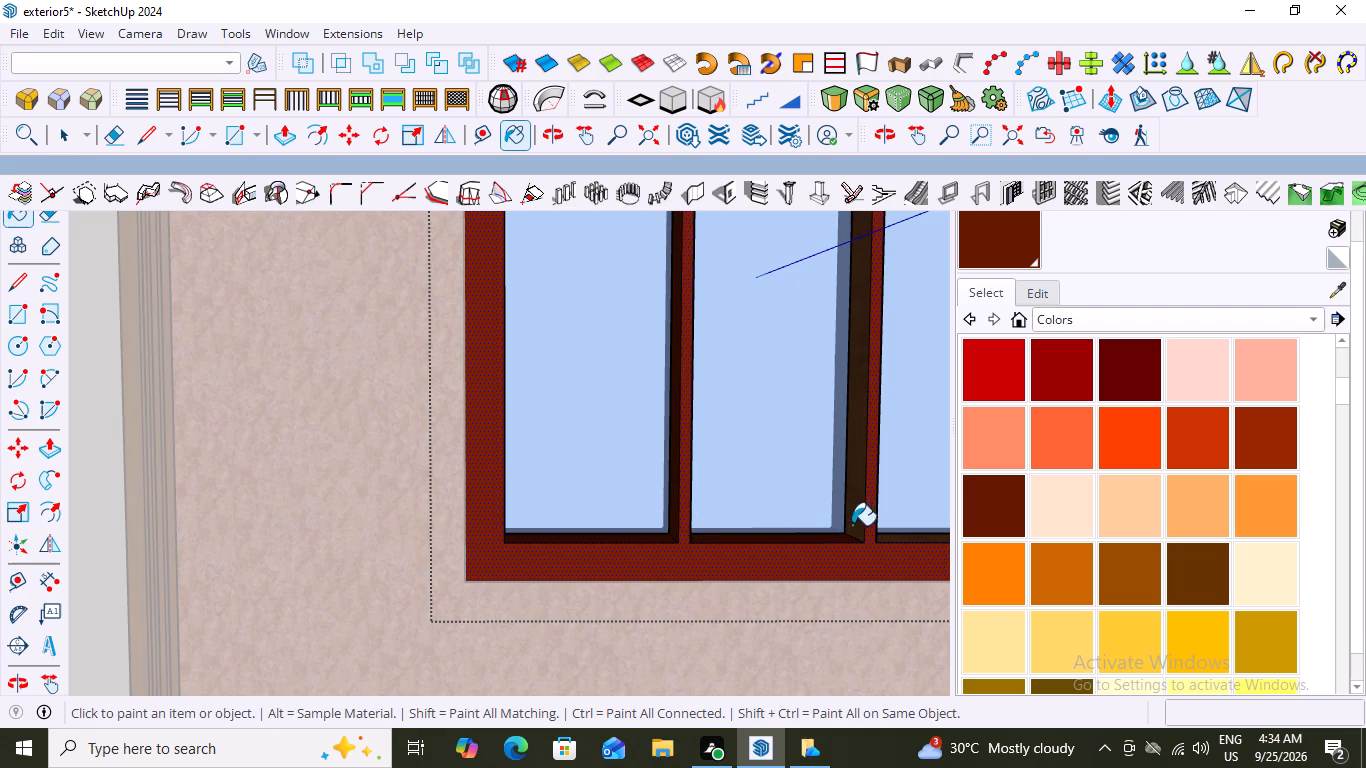
{"action": "left_click", "coordinate": [853, 506]}
{"action": "scroll", "coordinate": [707, 451], "scroll_direction": "down", "scroll_amount": 5}
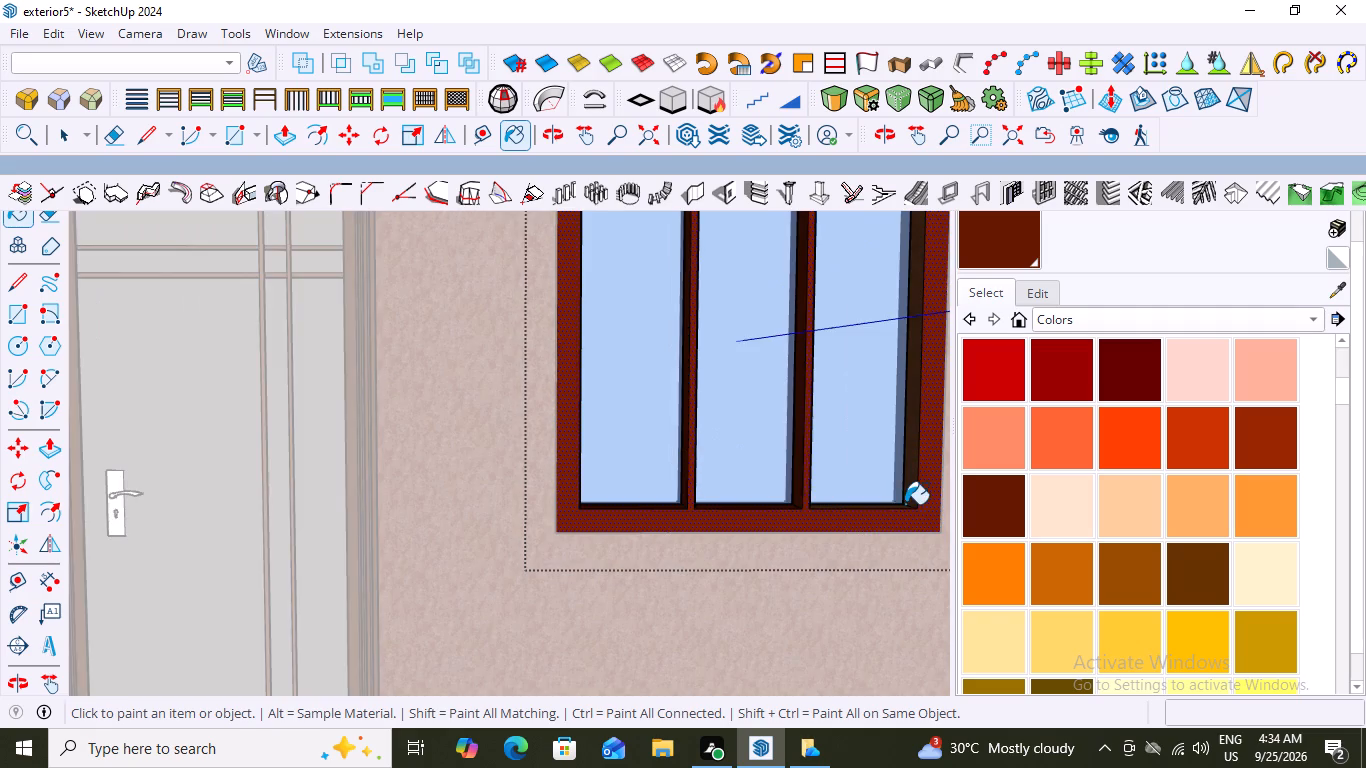
{"action": "scroll", "coordinate": [905, 504], "scroll_direction": "up", "scroll_amount": 7}
{"action": "left_click", "coordinate": [883, 515]}
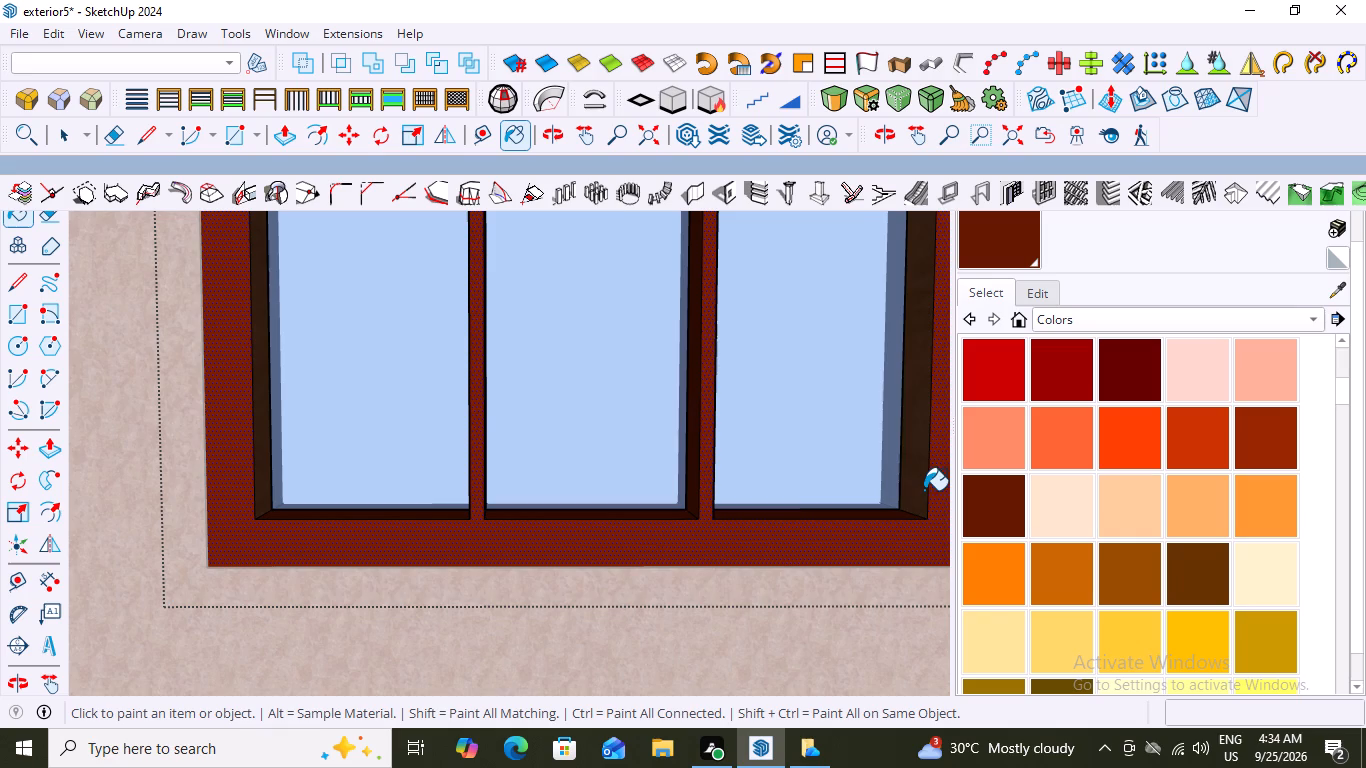
{"action": "left_click", "coordinate": [919, 473]}
Paint the top inner faces of the three openings and the left opening's left inner face with the same dark reddish-brown.
{"action": "scroll", "coordinate": [855, 484], "scroll_direction": "down", "scroll_amount": 12}
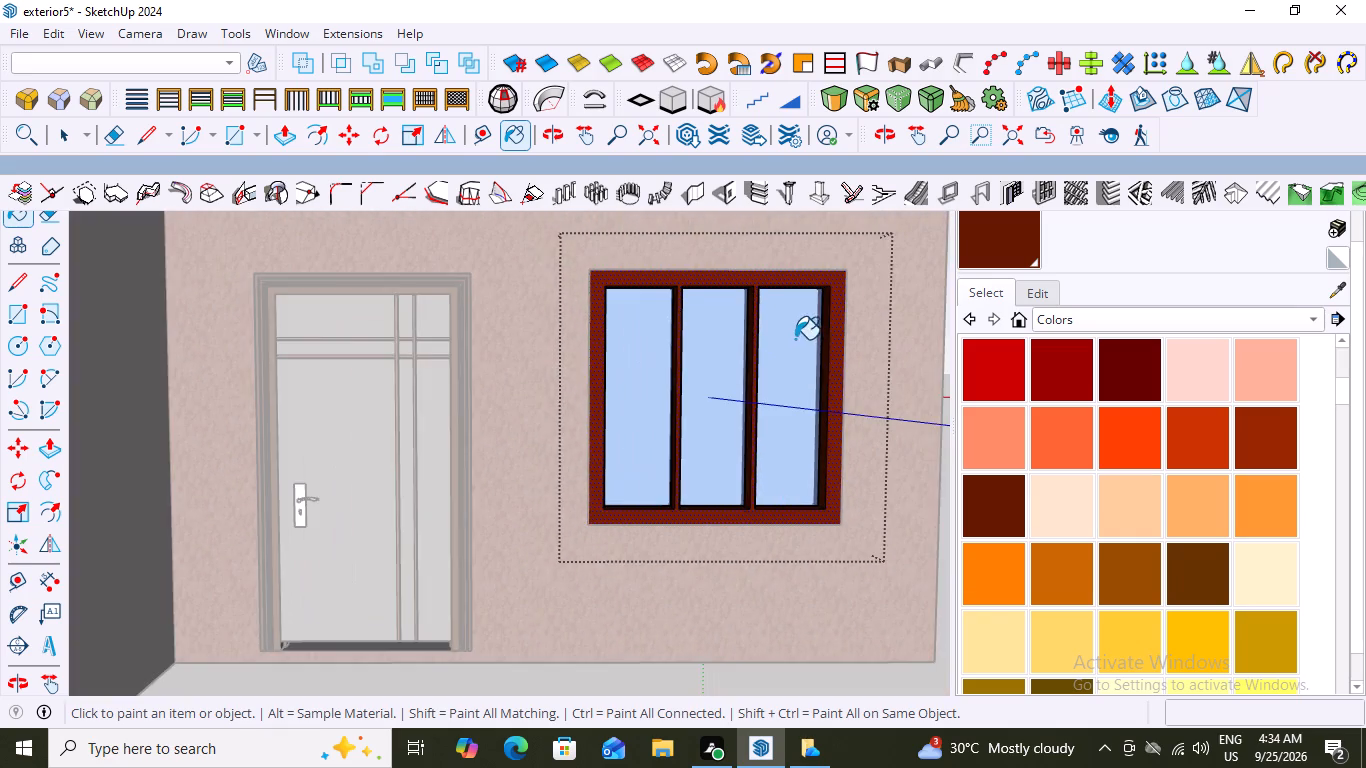
{"action": "scroll", "coordinate": [795, 339], "scroll_direction": "up", "scroll_amount": 7}
{"action": "middle_click_drag", "start_coordinate": [819, 311], "coordinate": [840, 187]}
{"action": "scroll", "coordinate": [803, 316], "scroll_direction": "up", "scroll_amount": 1}
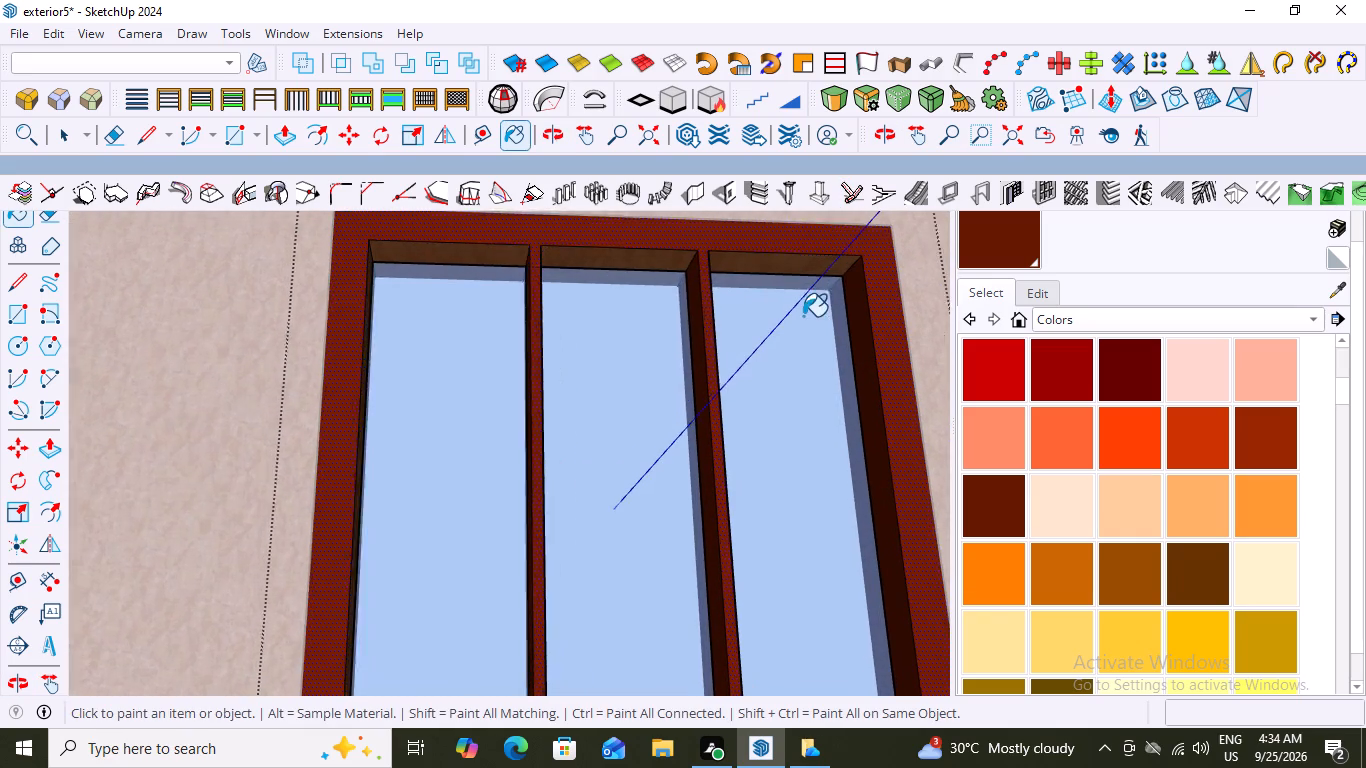
{"action": "scroll", "coordinate": [803, 316], "scroll_direction": "up", "scroll_amount": 2}
{"action": "left_click", "coordinate": [816, 249]}
{"action": "left_click", "coordinate": [607, 251]}
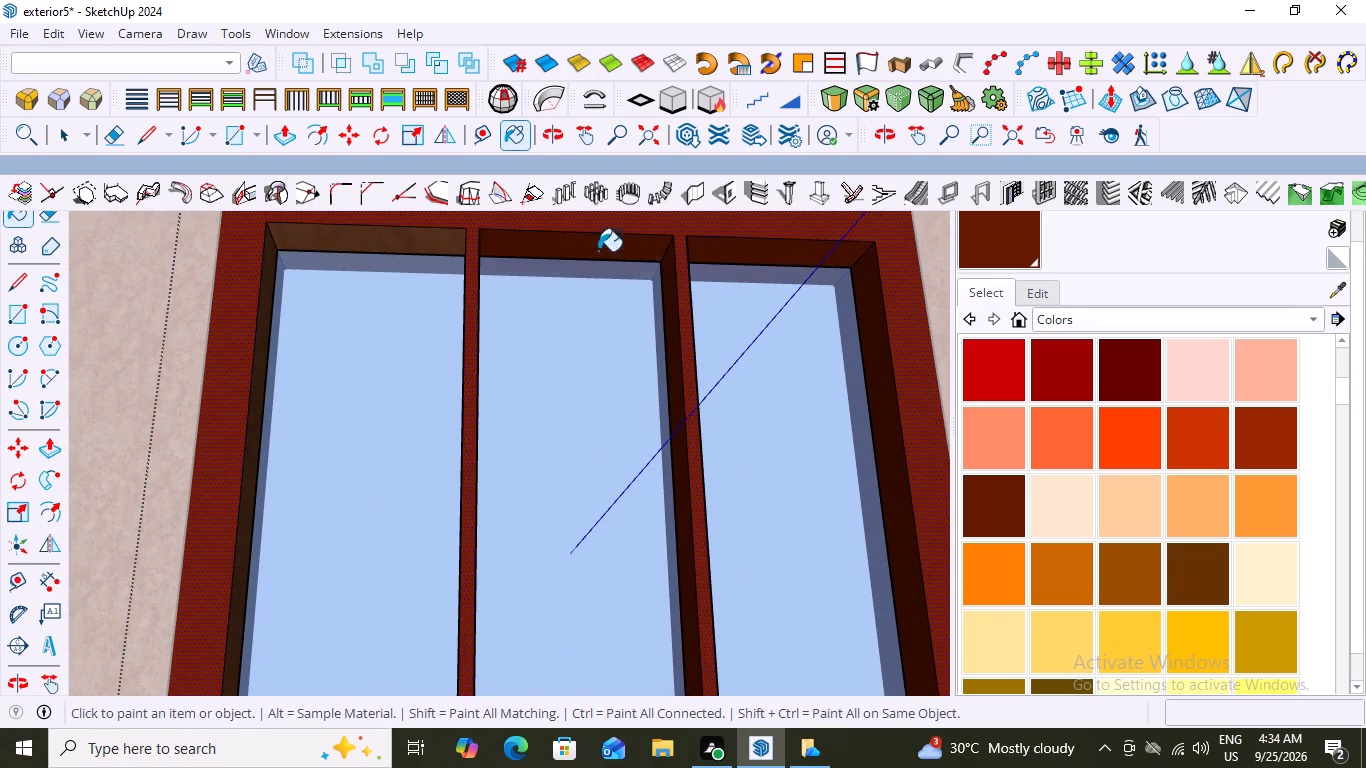
{"action": "left_click", "coordinate": [355, 231]}
{"action": "left_click", "coordinate": [266, 270]}
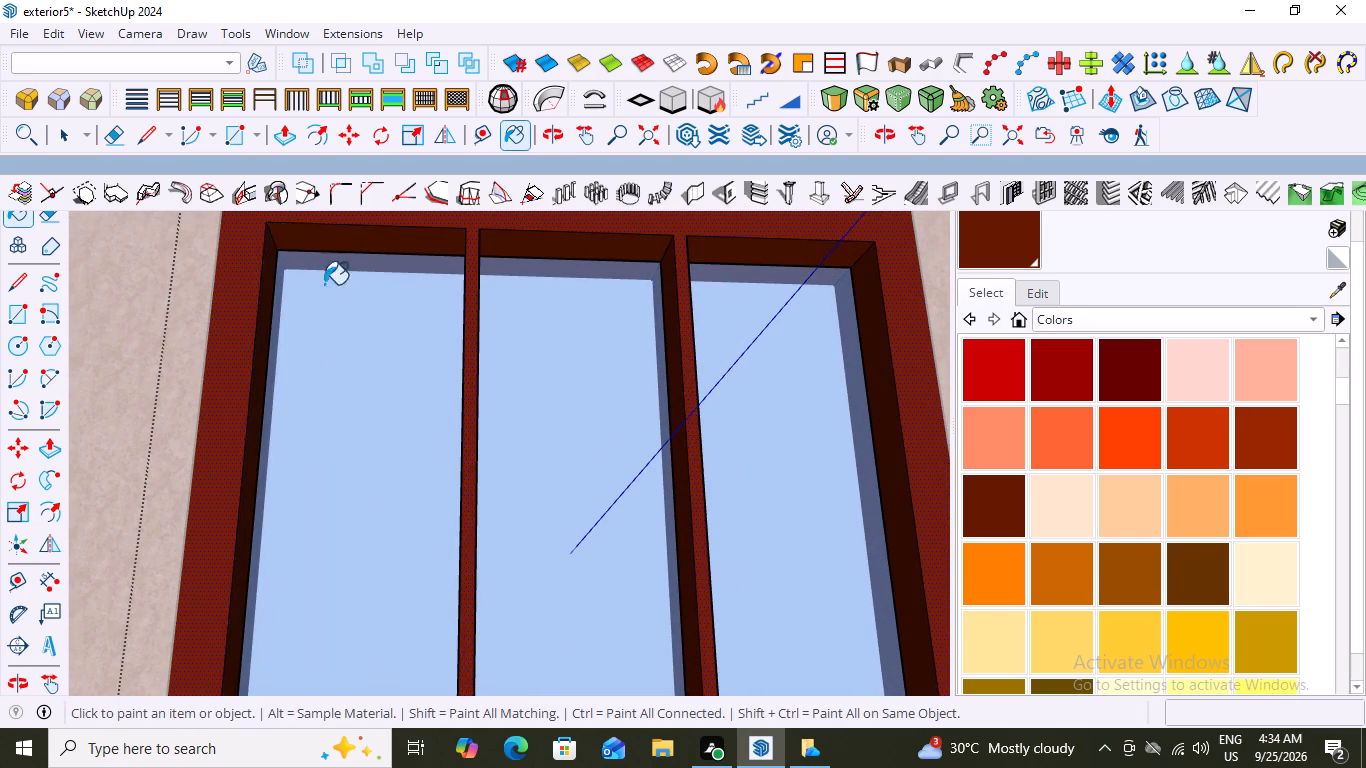
Close the ground-floor window's group and the enclosing ground-floor group.
{"action": "scroll", "coordinate": [372, 283], "scroll_direction": "down", "scroll_amount": 14}
{"action": "middle_click_drag", "start_coordinate": [449, 373], "coordinate": [461, 512]}
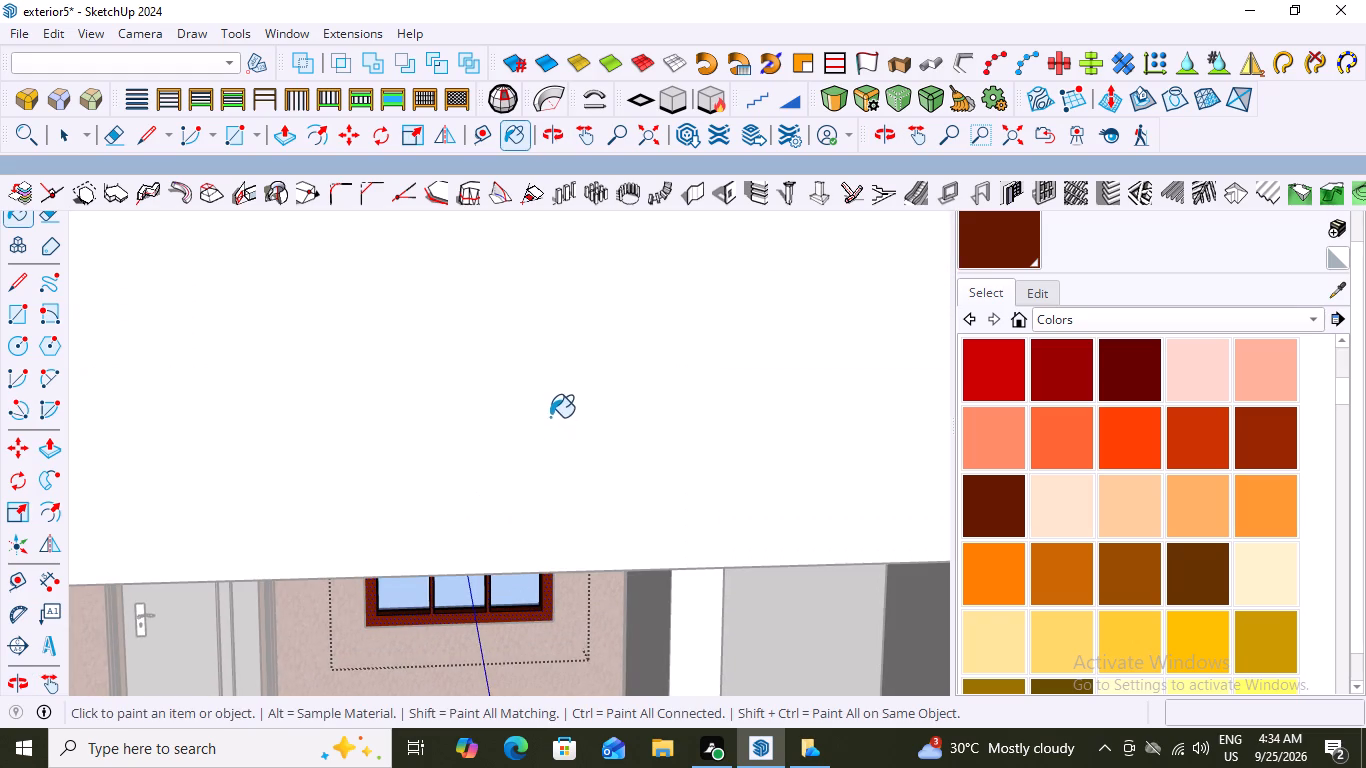
{"action": "scroll", "coordinate": [555, 388], "scroll_direction": "down", "scroll_amount": 20}
{"action": "scroll", "coordinate": [555, 388], "scroll_direction": "down", "scroll_amount": 5}
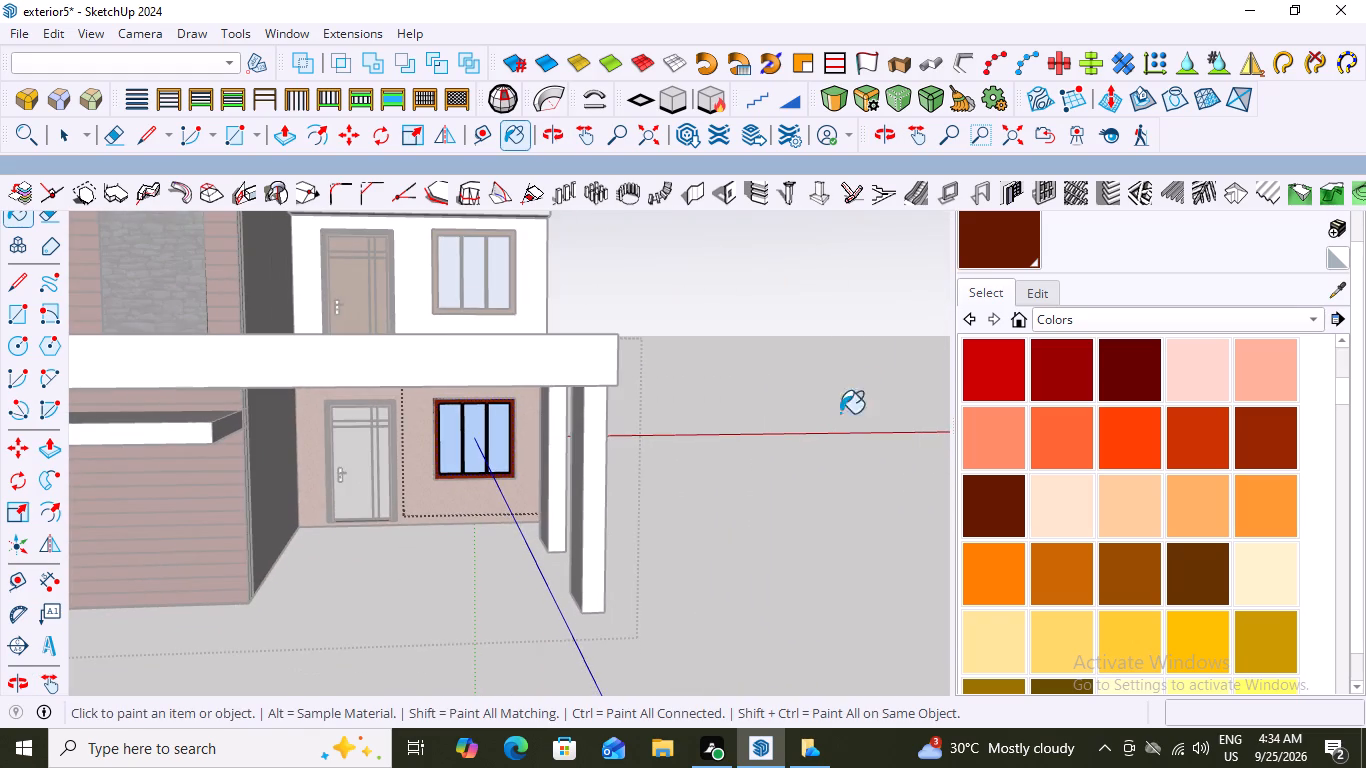
{"action": "key", "text": "space"}
{"action": "left_click", "coordinate": [792, 332]}
{"action": "middle_click_drag", "start_coordinate": [497, 452], "coordinate": [557, 438]}
{"action": "scroll", "coordinate": [488, 456], "scroll_direction": "up", "scroll_amount": 14}
{"action": "scroll", "coordinate": [520, 461], "scroll_direction": "down", "scroll_amount": 9}
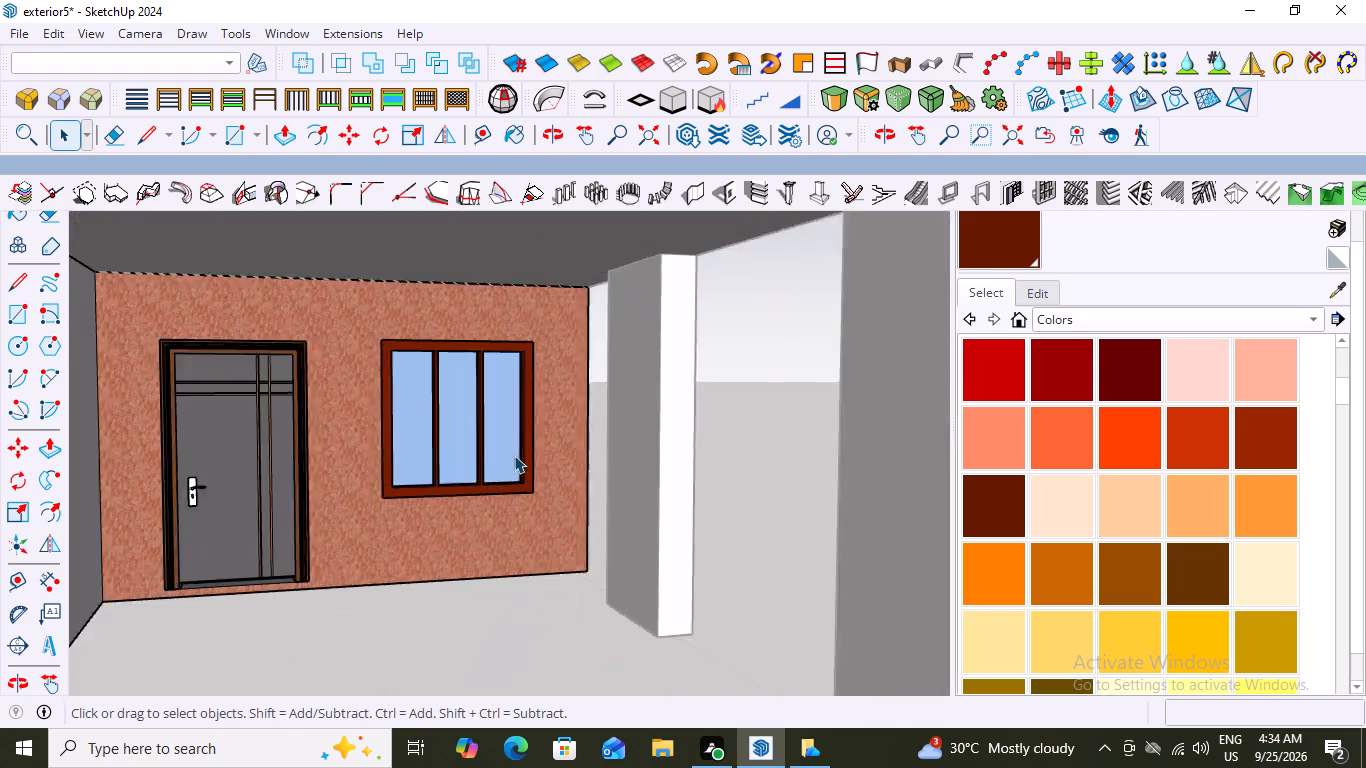
{"action": "scroll", "coordinate": [514, 455], "scroll_direction": "down", "scroll_amount": 9}
{"action": "middle_click_drag", "start_coordinate": [674, 458], "coordinate": [618, 463]}
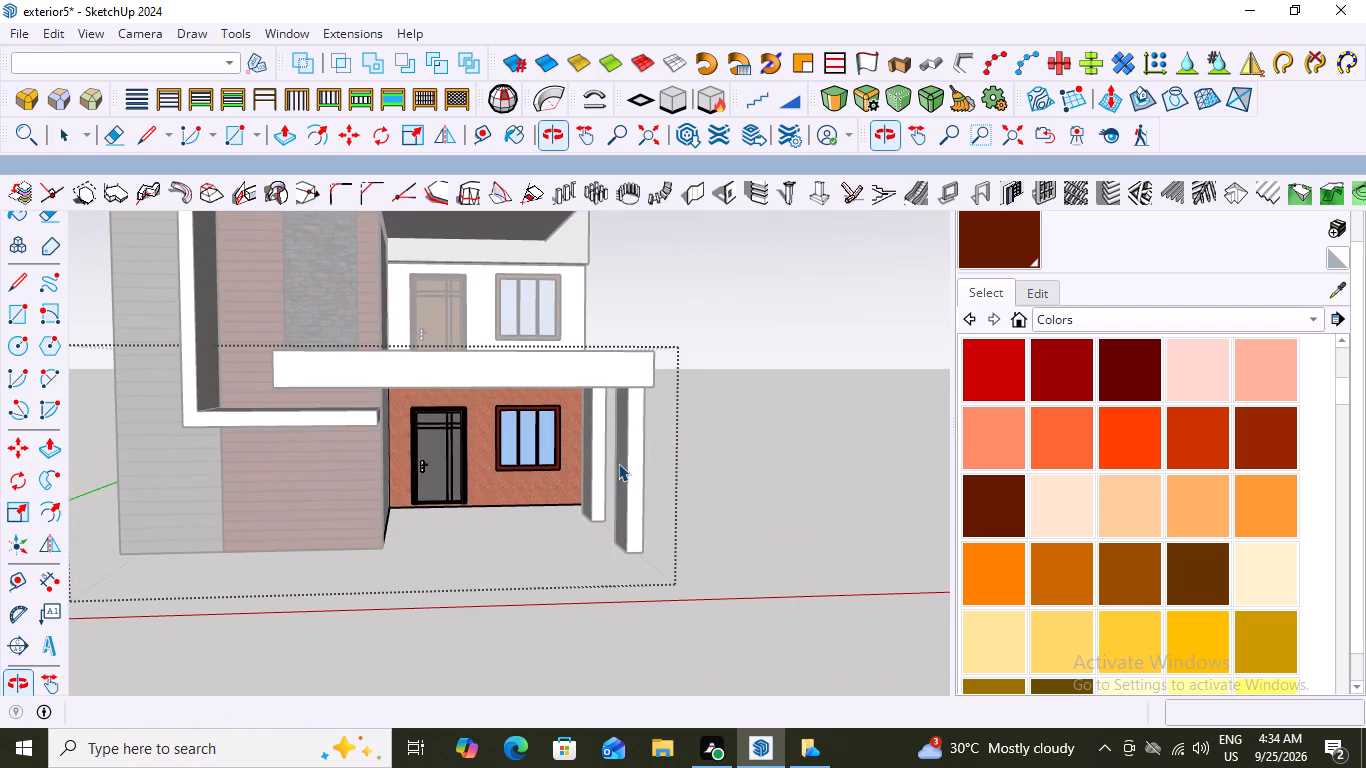
{"action": "scroll", "coordinate": [659, 485], "scroll_direction": "down", "scroll_amount": 3}
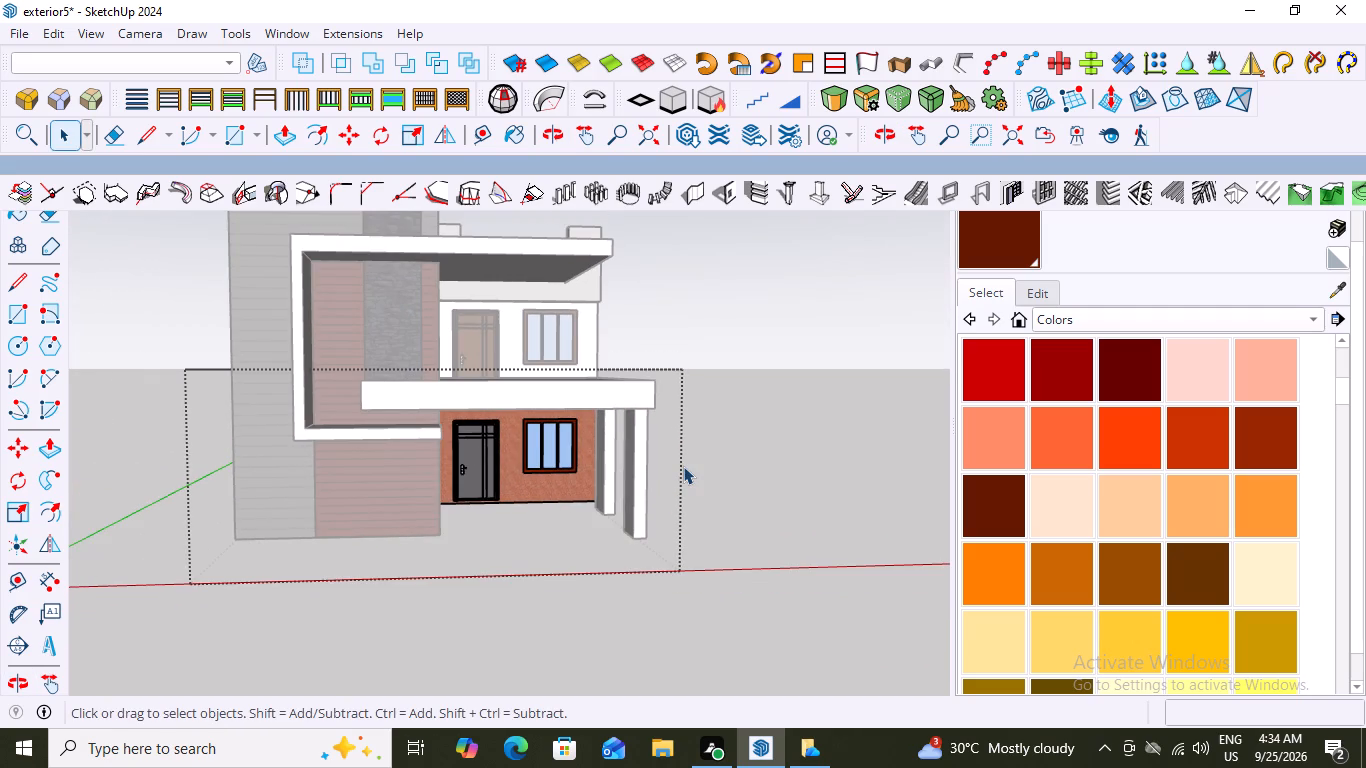
{"action": "left_click", "coordinate": [733, 328]}
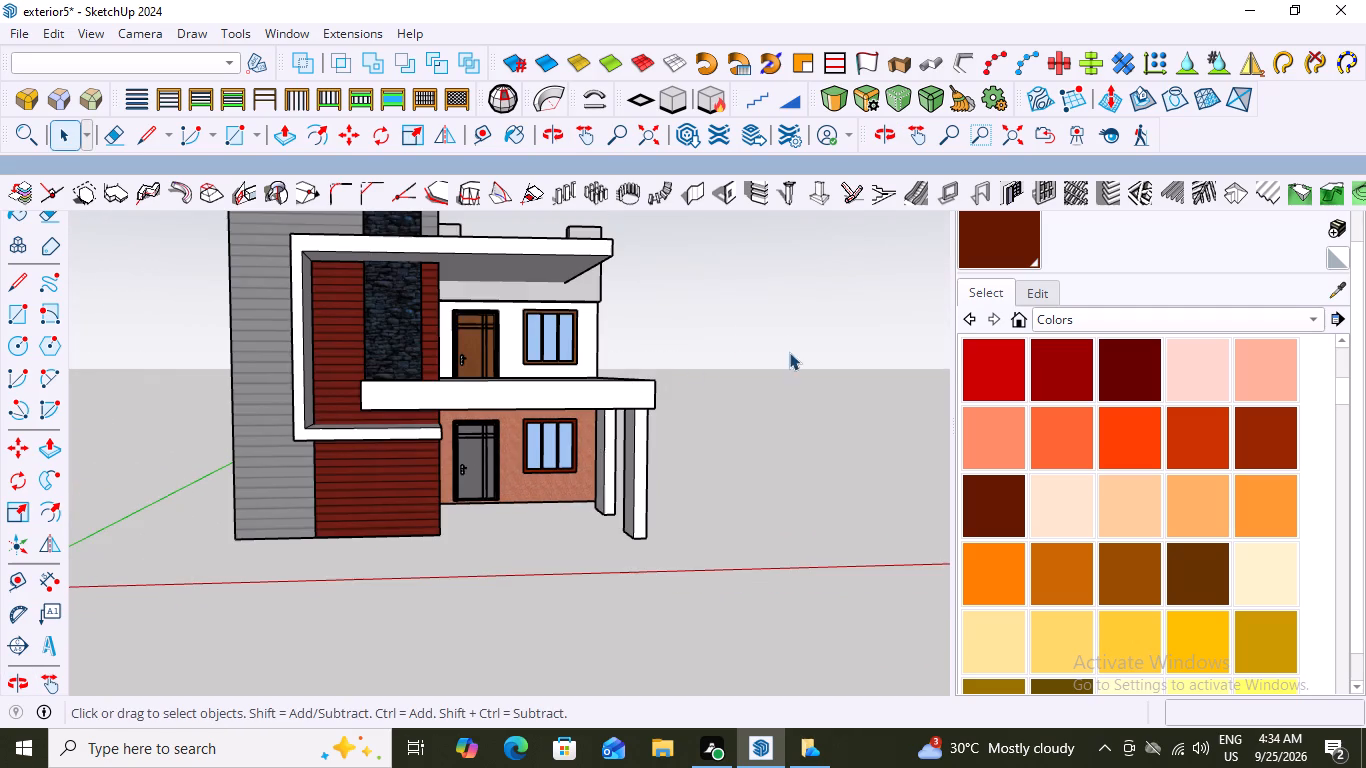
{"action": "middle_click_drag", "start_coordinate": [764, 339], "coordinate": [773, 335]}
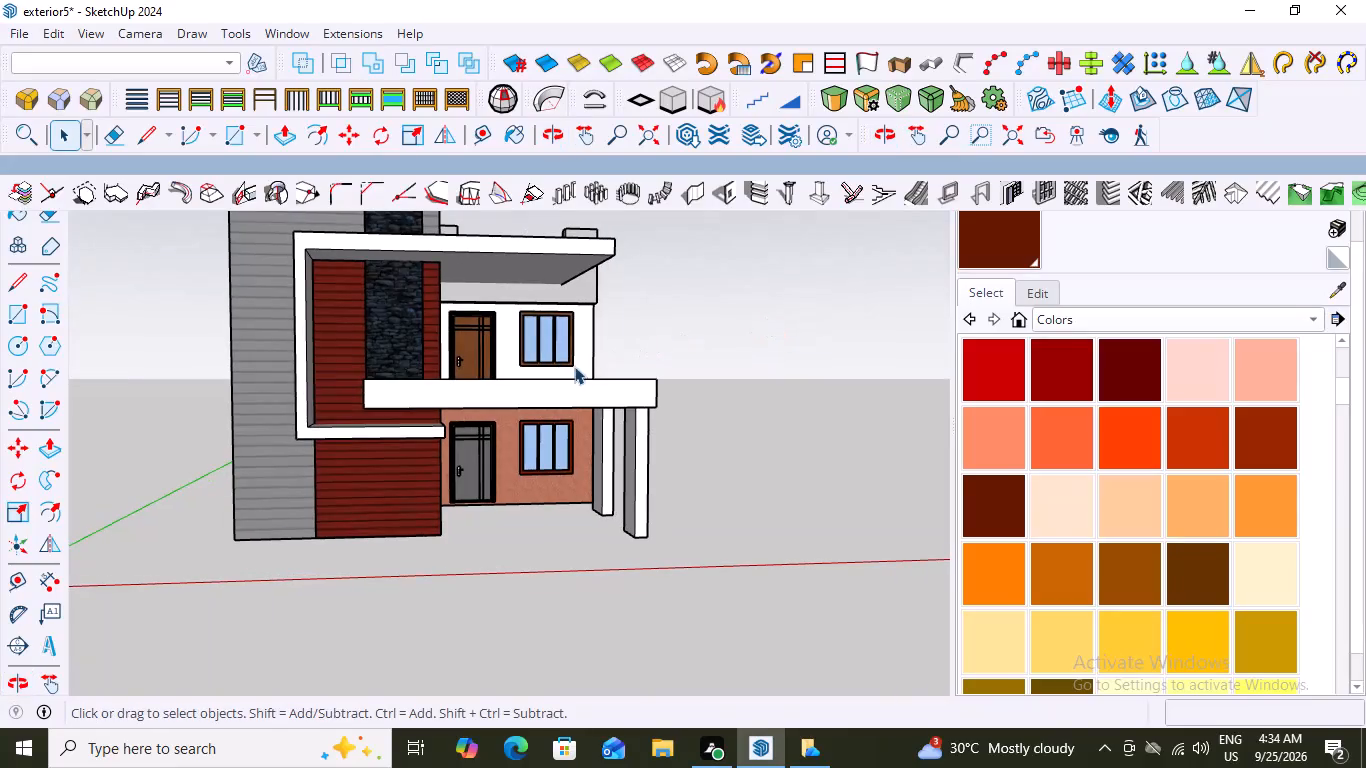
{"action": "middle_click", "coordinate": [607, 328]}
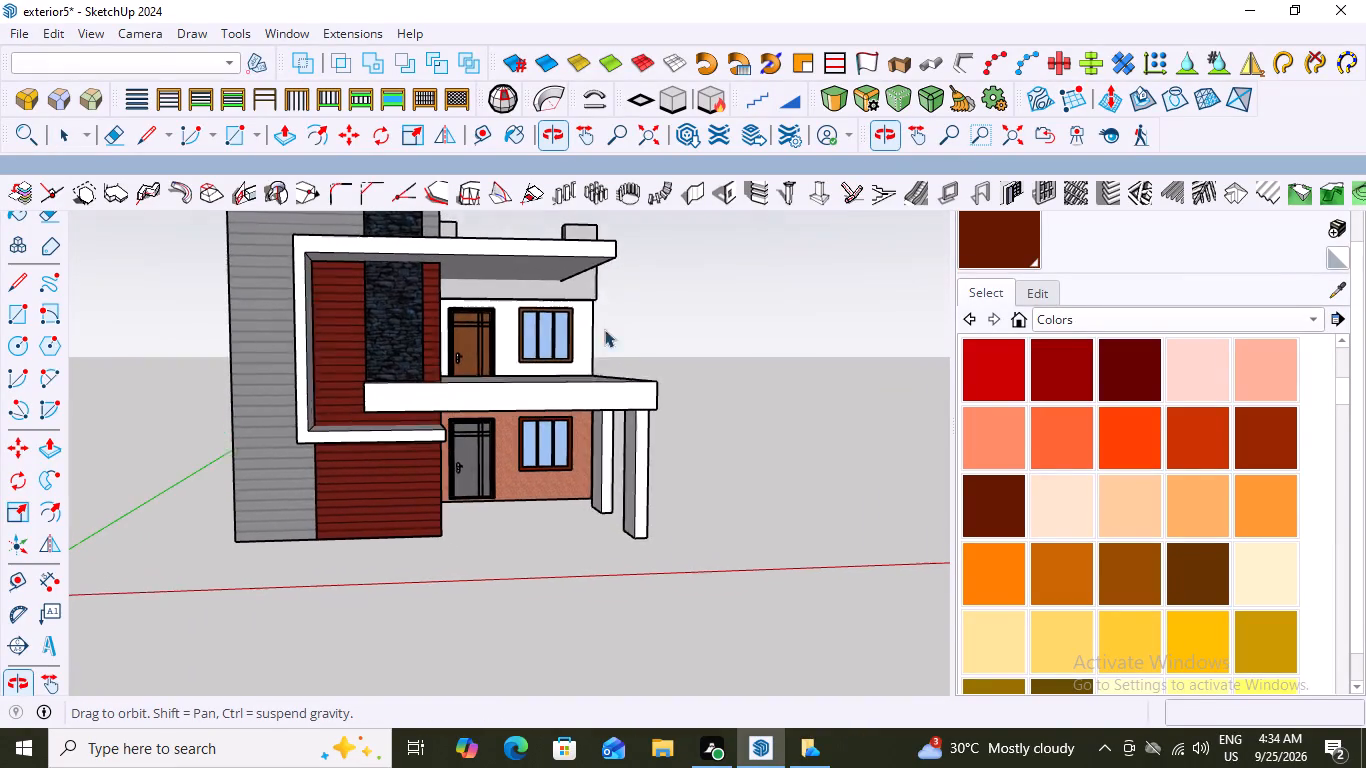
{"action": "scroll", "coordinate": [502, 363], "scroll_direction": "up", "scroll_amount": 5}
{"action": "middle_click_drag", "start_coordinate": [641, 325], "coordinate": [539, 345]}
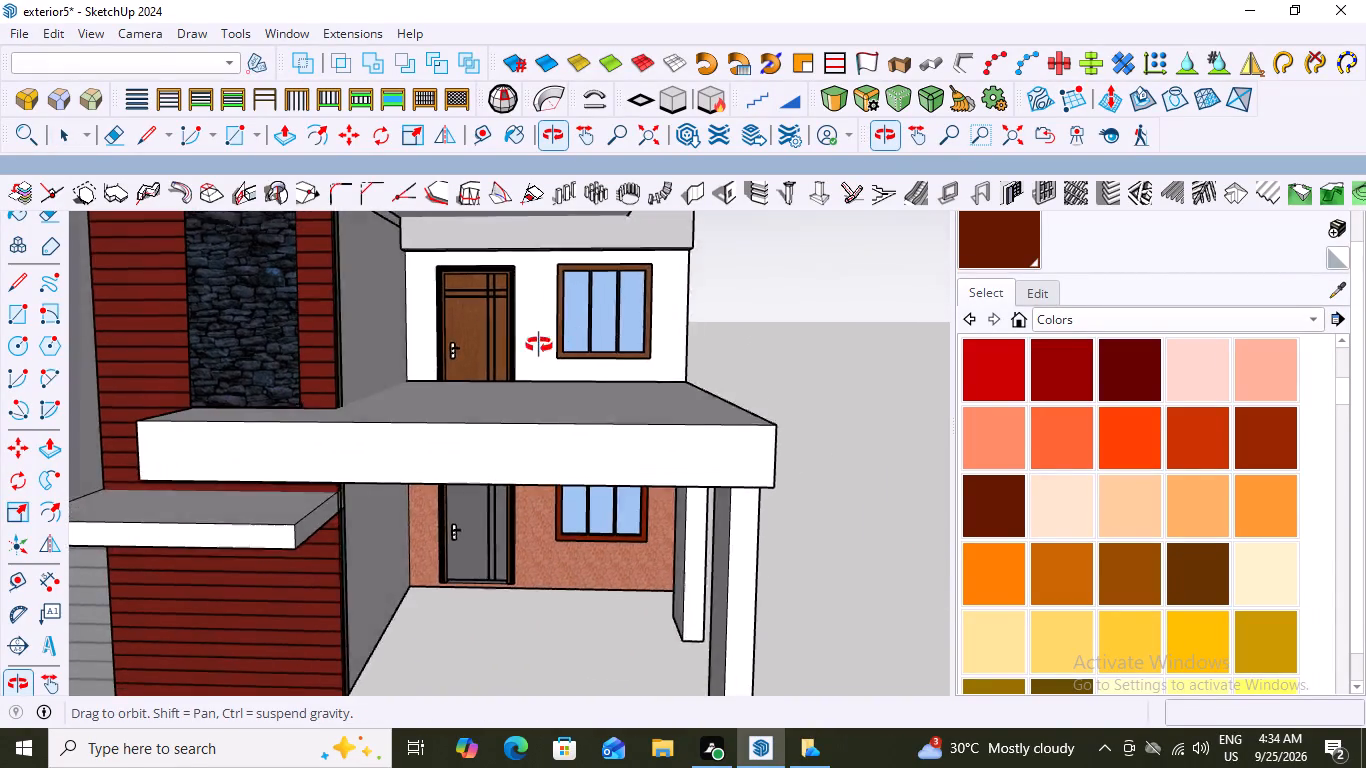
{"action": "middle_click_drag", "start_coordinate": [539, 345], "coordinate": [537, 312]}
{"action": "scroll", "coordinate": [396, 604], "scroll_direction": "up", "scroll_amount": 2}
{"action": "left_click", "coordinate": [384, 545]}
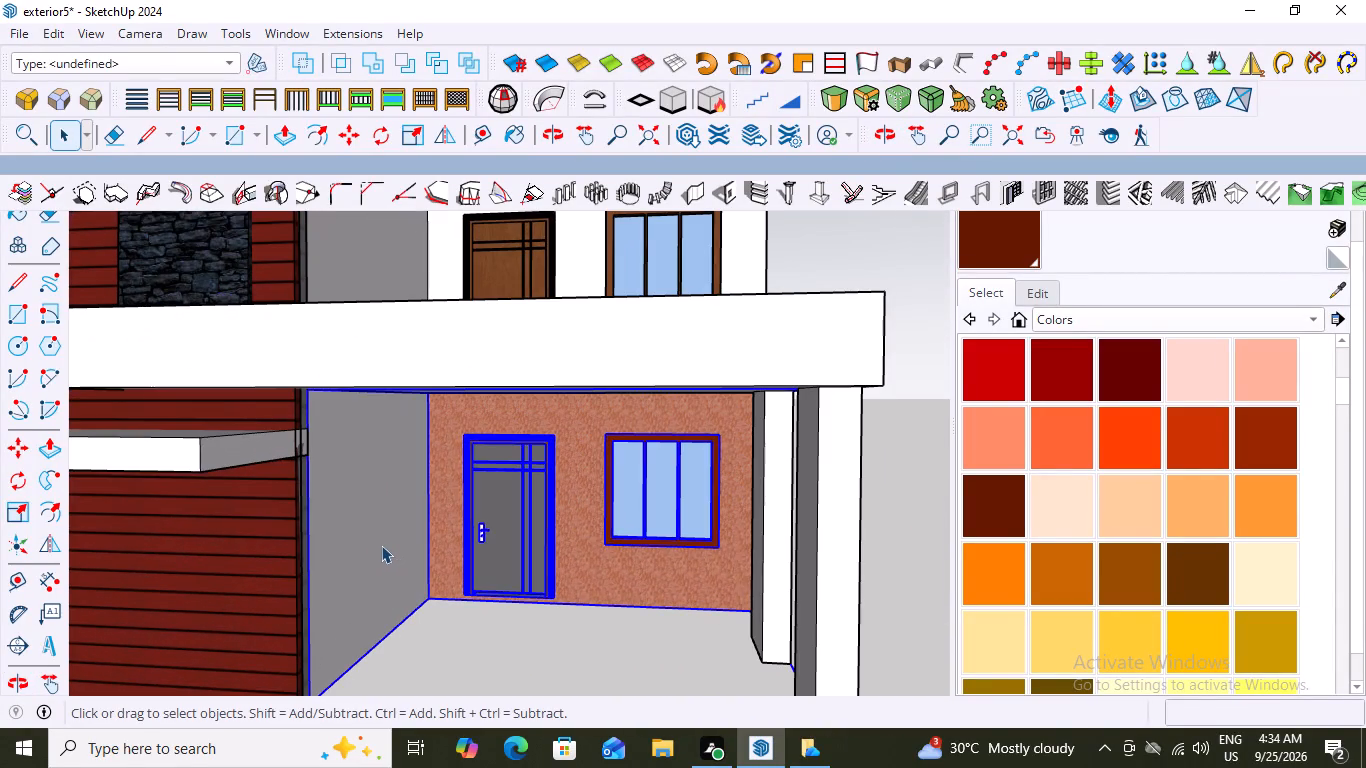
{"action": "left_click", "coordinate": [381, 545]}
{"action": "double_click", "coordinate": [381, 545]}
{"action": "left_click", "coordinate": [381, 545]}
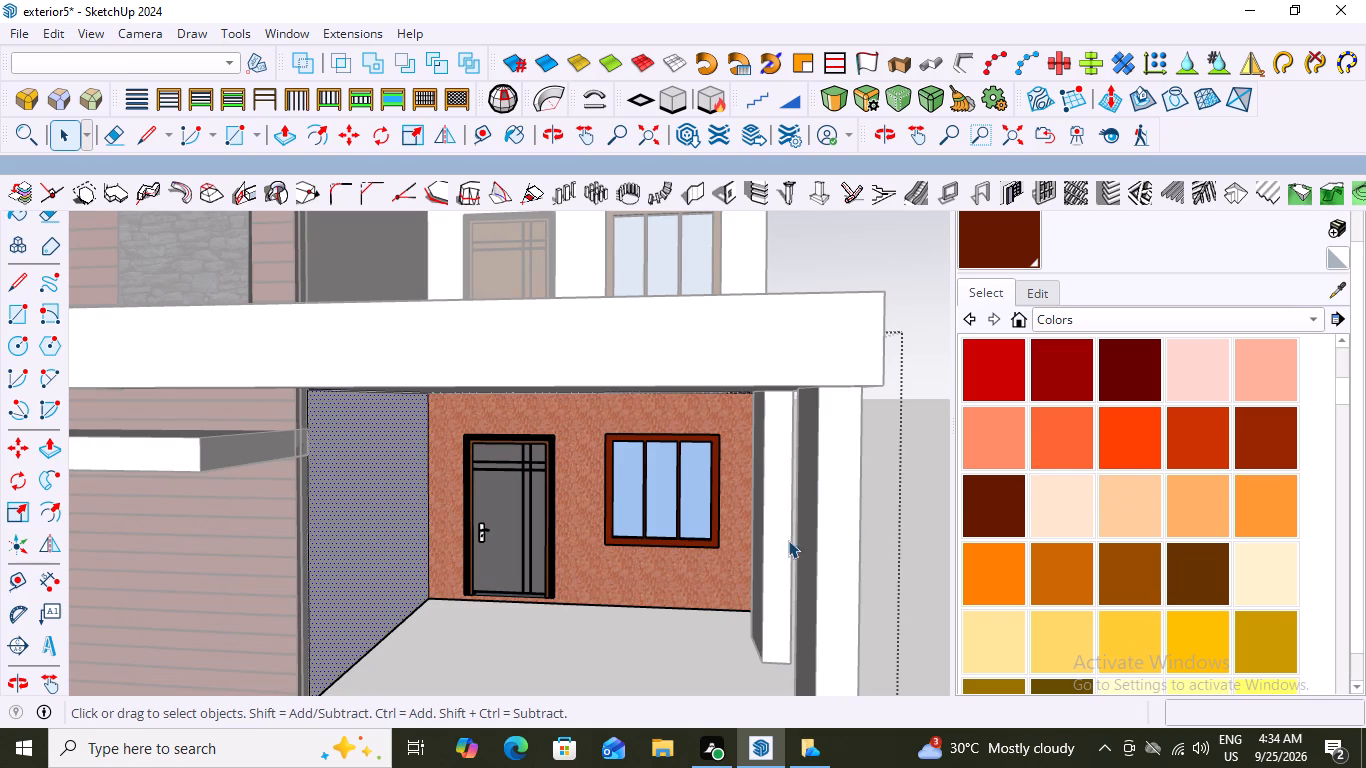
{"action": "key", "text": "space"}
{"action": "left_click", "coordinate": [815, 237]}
Open the upper-floor window's group and paint the front face of its frame with the same dark reddish-brown.
{"action": "scroll", "coordinate": [638, 459], "scroll_direction": "down", "scroll_amount": 1}
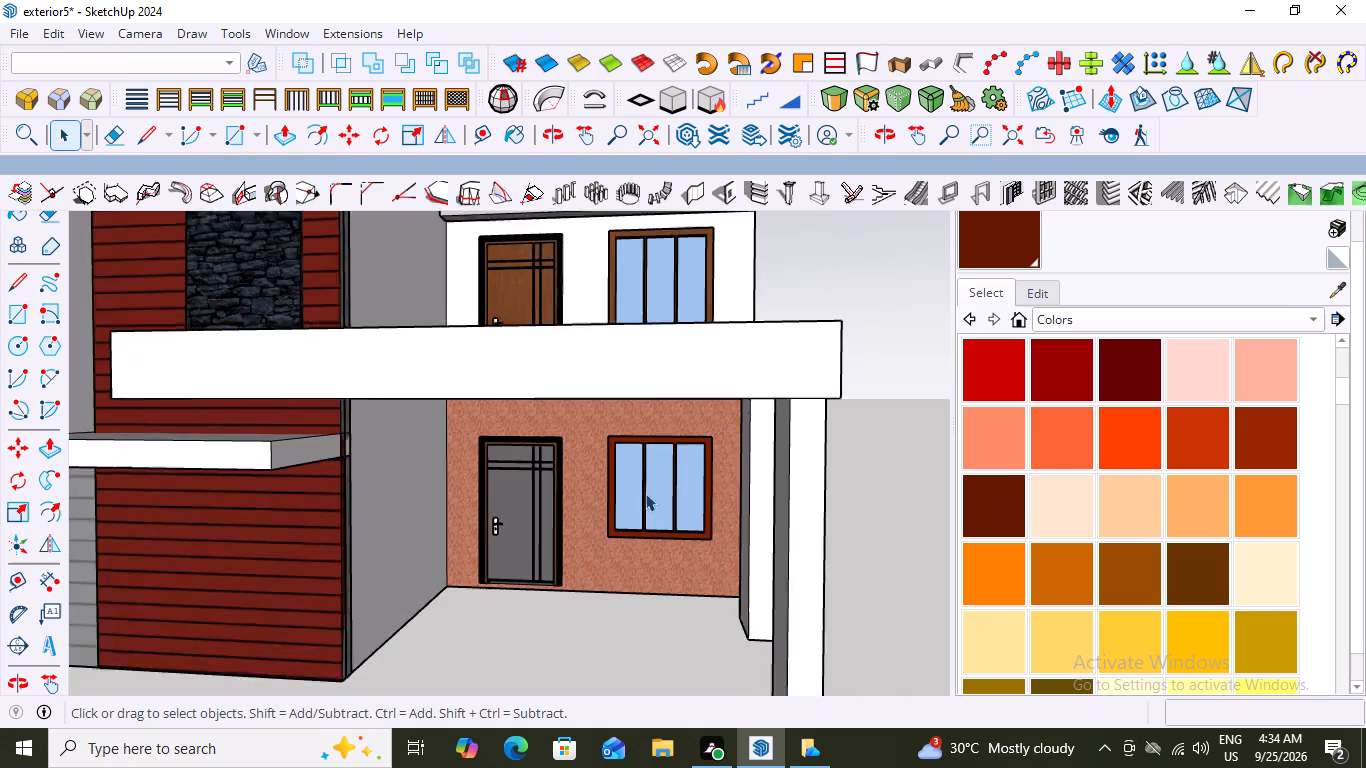
{"action": "scroll", "coordinate": [645, 493], "scroll_direction": "down", "scroll_amount": 1}
{"action": "middle_click_drag", "start_coordinate": [616, 470], "coordinate": [640, 534]}
{"action": "scroll", "coordinate": [647, 257], "scroll_direction": "up", "scroll_amount": 5}
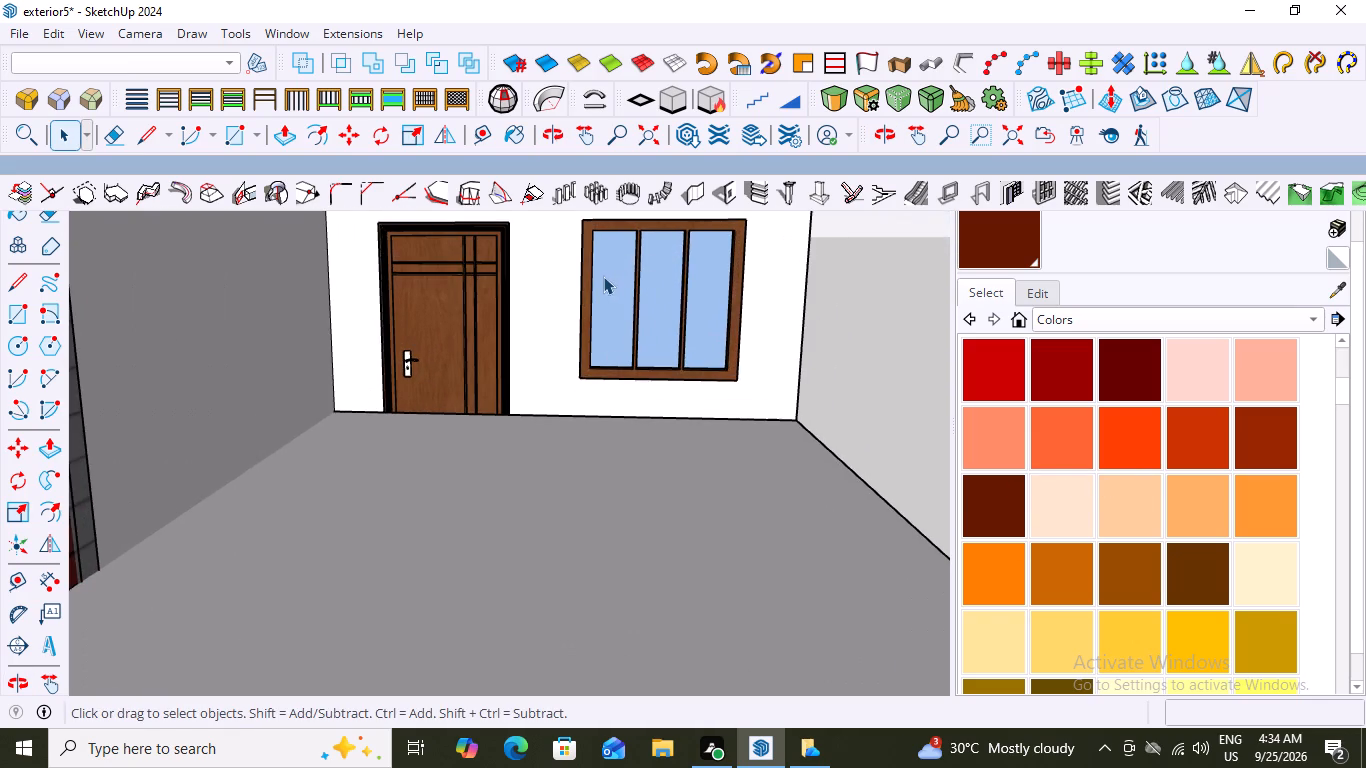
{"action": "double_click", "coordinate": [585, 262]}
{"action": "double_click", "coordinate": [585, 262]}
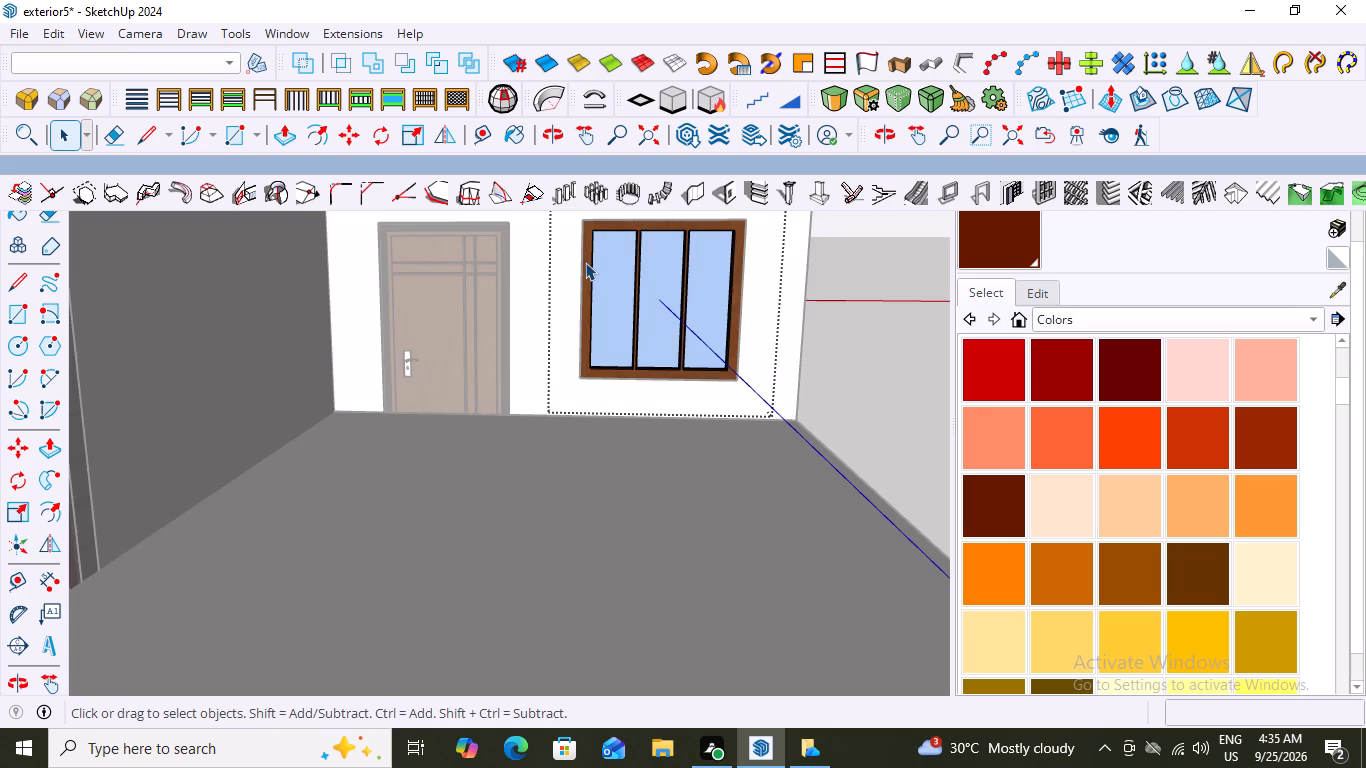
{"action": "scroll", "coordinate": [586, 260], "scroll_direction": "up", "scroll_amount": 5}
{"action": "left_click", "coordinate": [587, 283]}
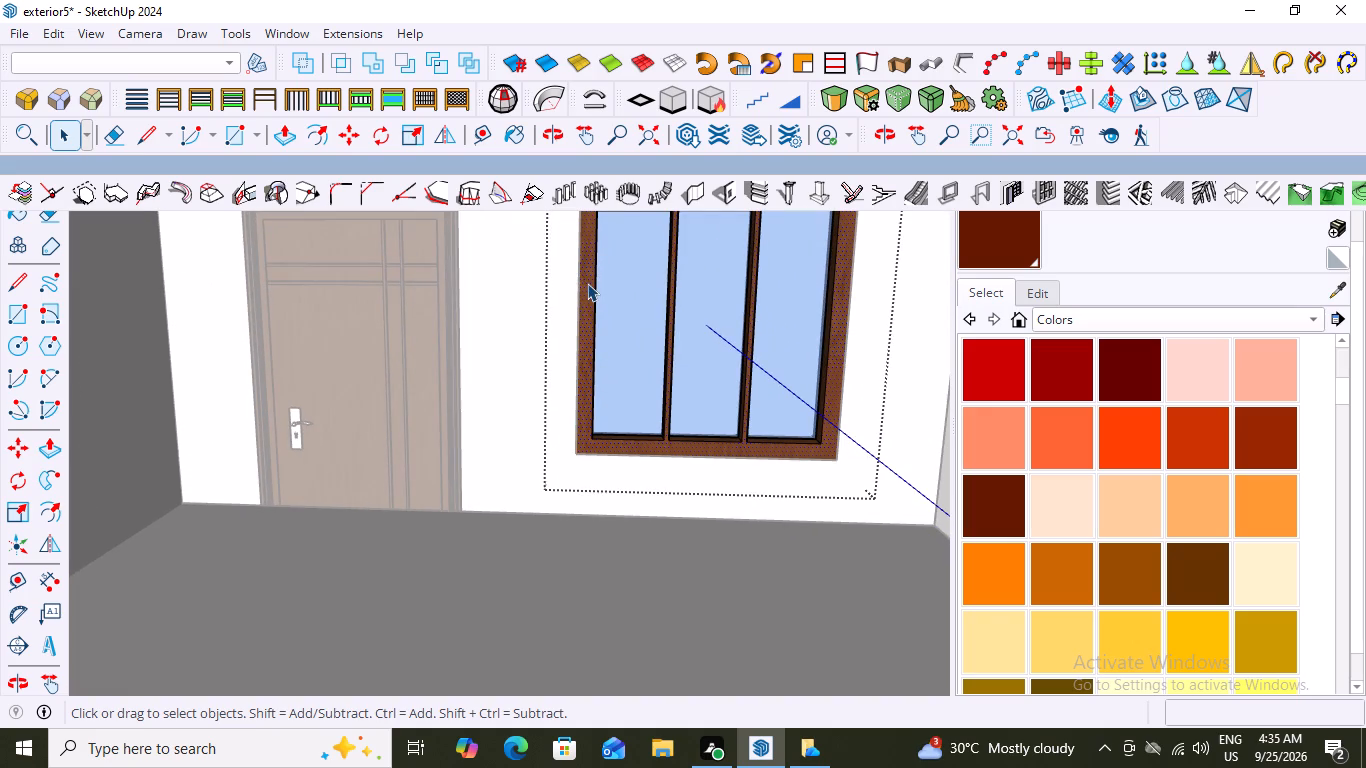
{"action": "left_click", "coordinate": [991, 506]}
{"action": "left_click", "coordinate": [586, 385]}
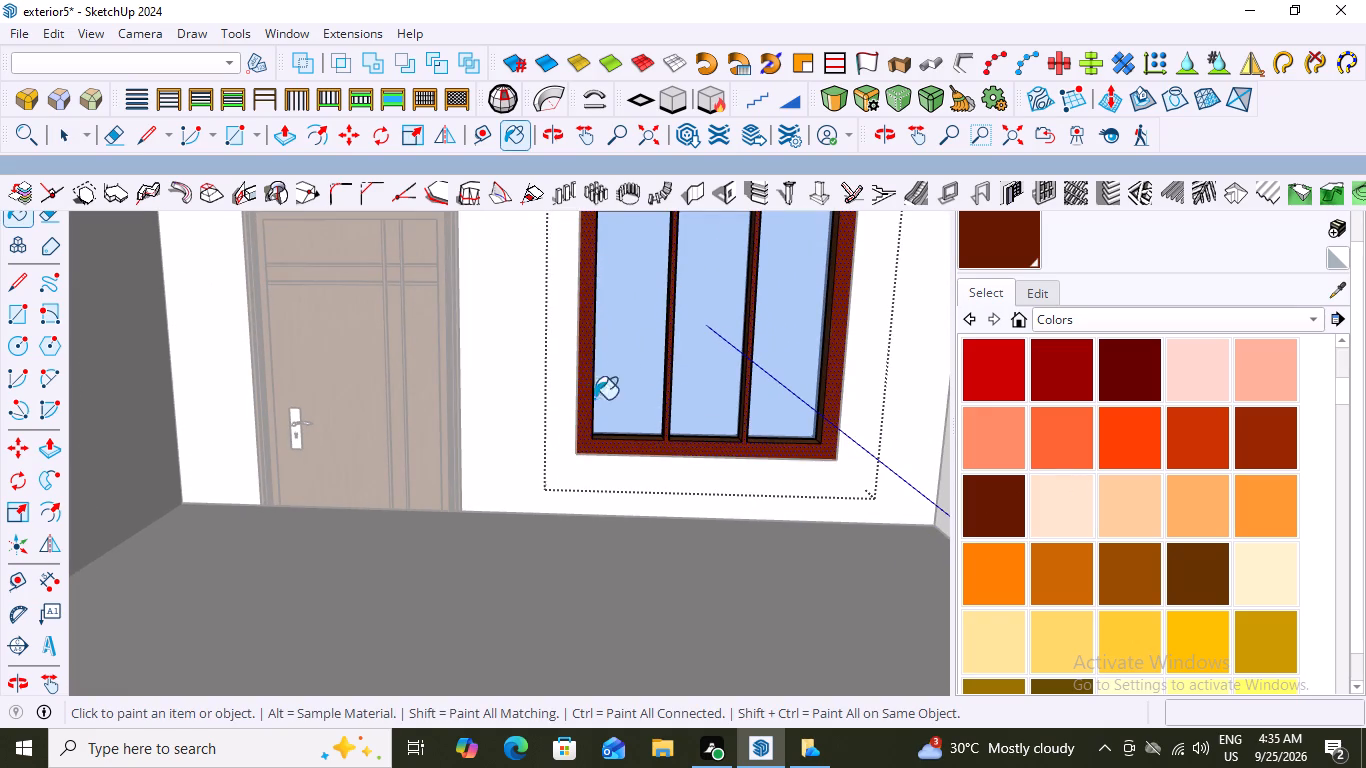
Paint the bottom inner faces of the upper-floor window's three openings and the left opening's left inner face with the same dark reddish-brown.
{"action": "scroll", "coordinate": [690, 482], "scroll_direction": "up", "scroll_amount": 5}
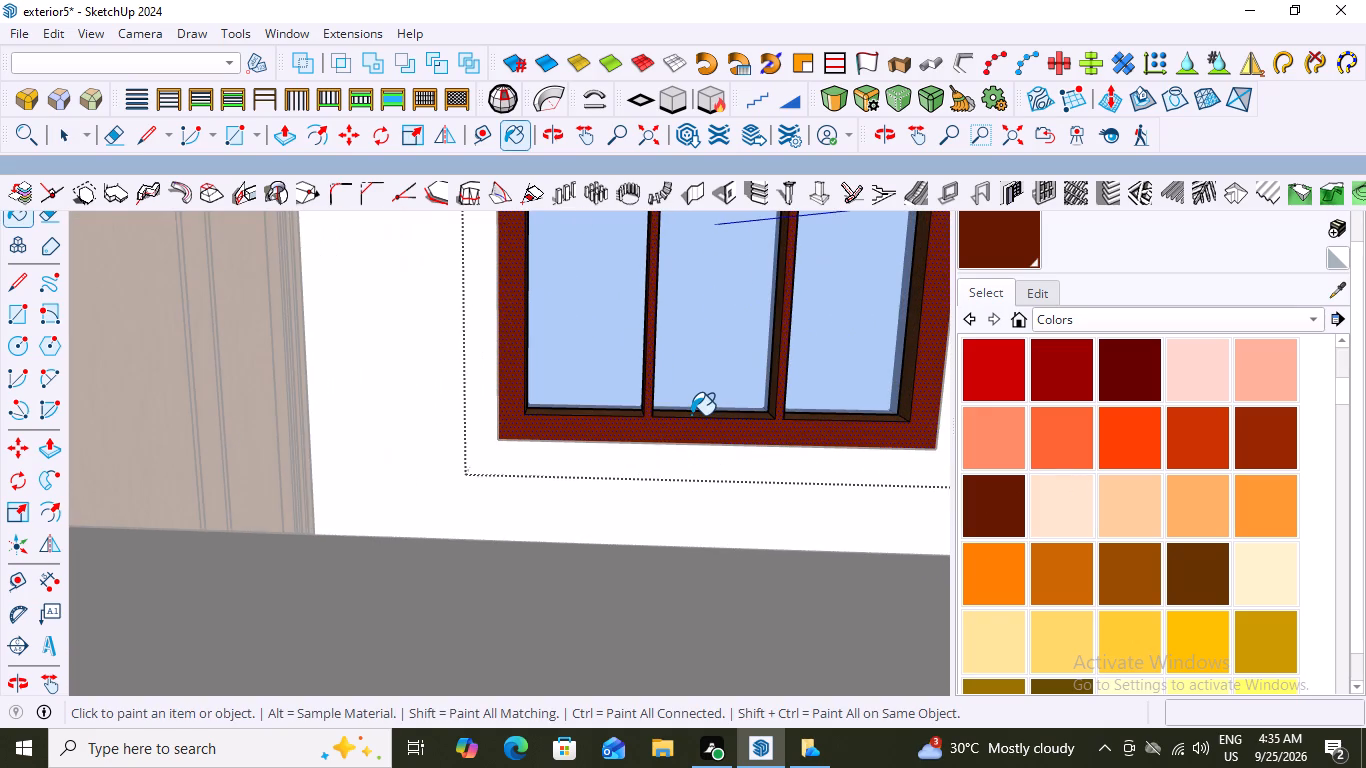
{"action": "left_click", "coordinate": [691, 415]}
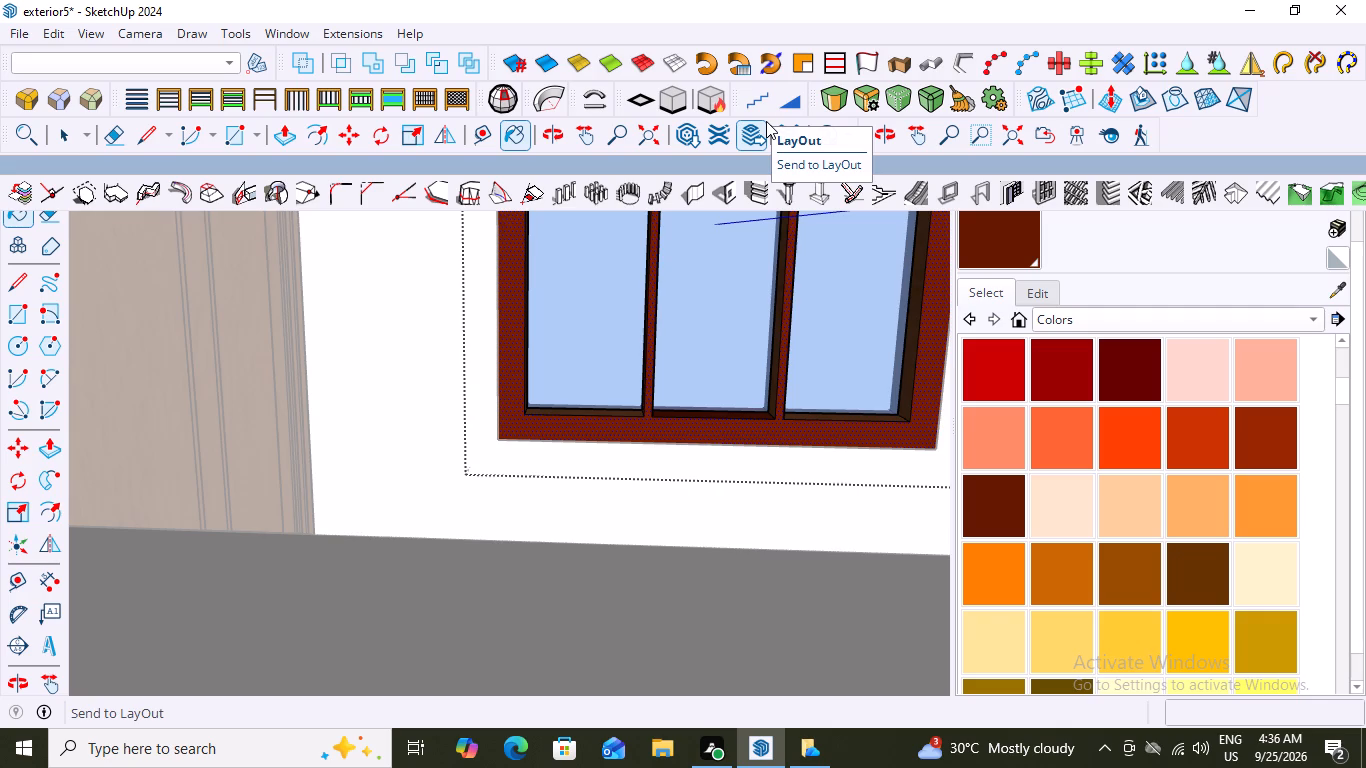
{"action": "scroll", "coordinate": [656, 409], "scroll_direction": "up", "scroll_amount": 6}
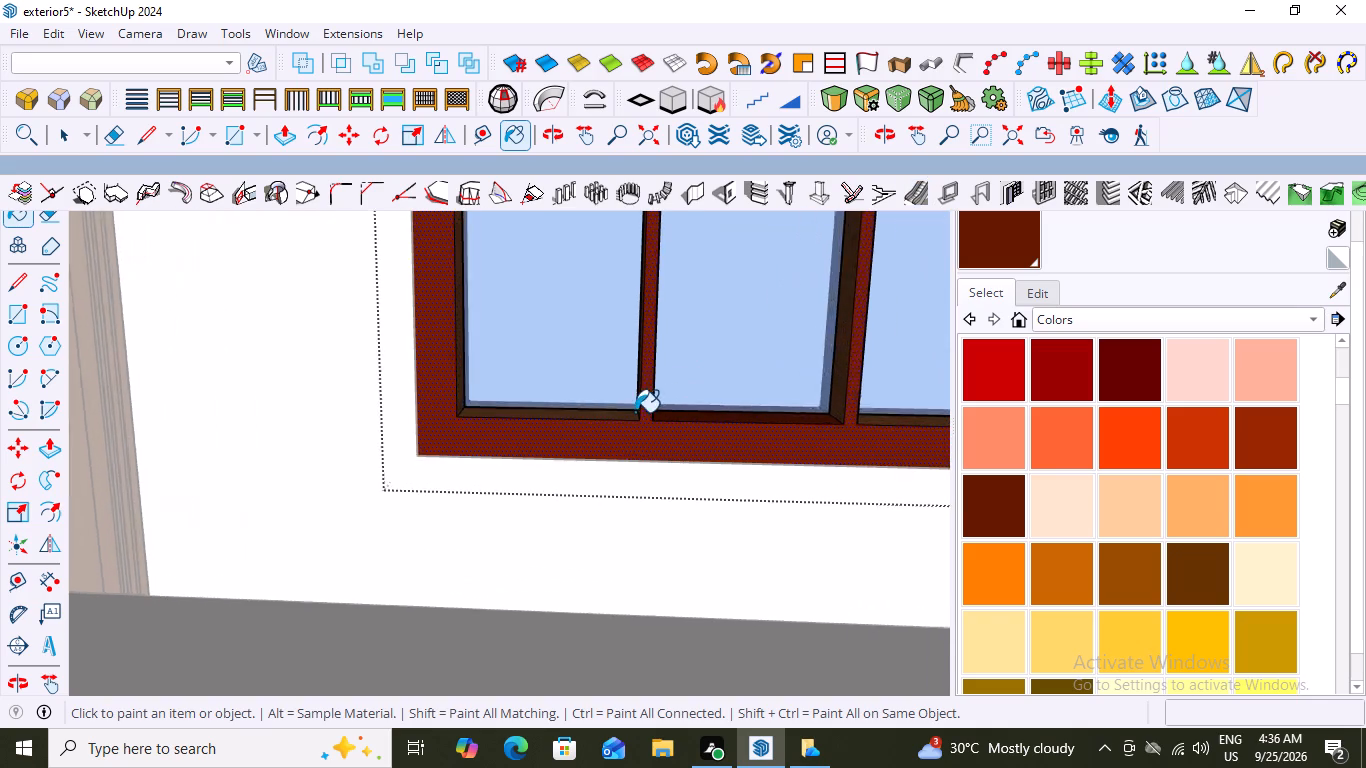
{"action": "left_click", "coordinate": [538, 414]}
{"action": "middle_click_drag", "start_coordinate": [456, 420], "coordinate": [391, 453]}
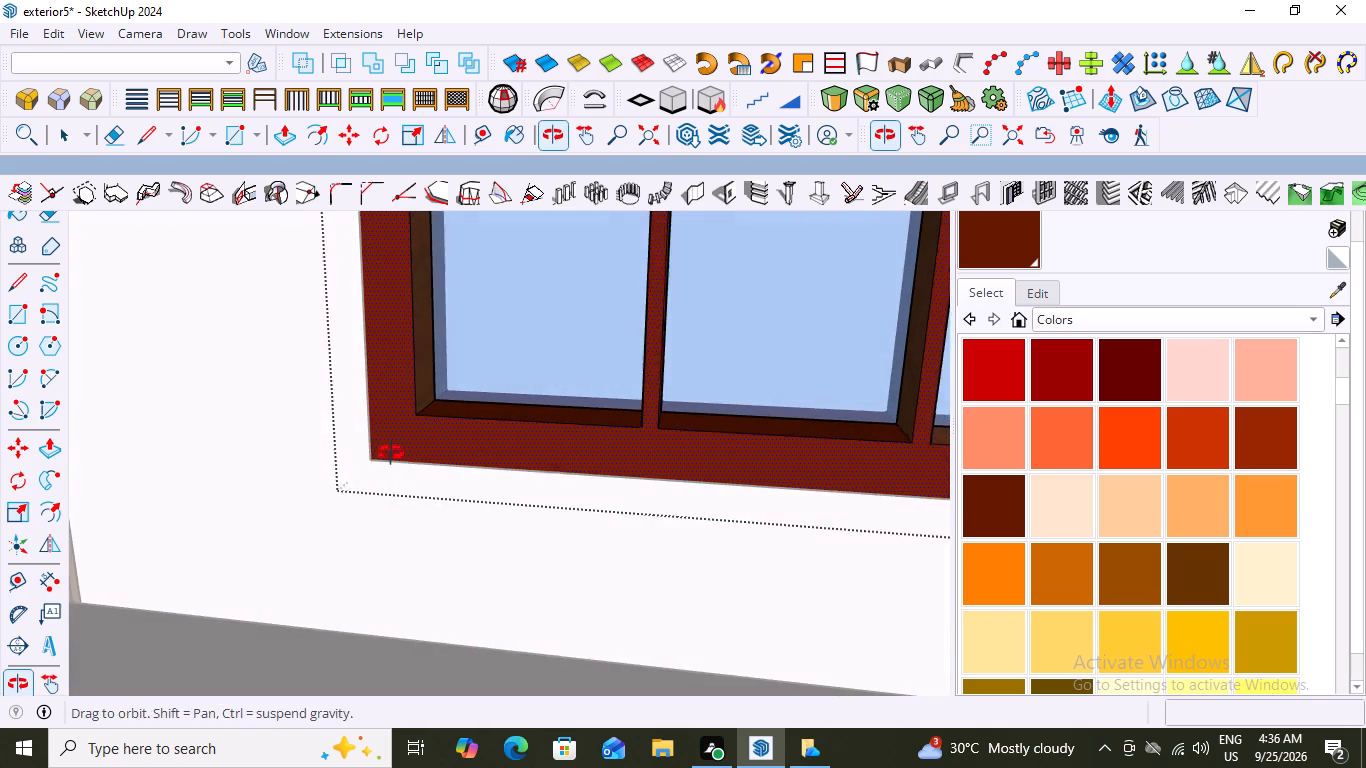
{"action": "middle_click_drag", "start_coordinate": [391, 453], "coordinate": [388, 455]}
{"action": "double_click", "coordinate": [425, 355]}
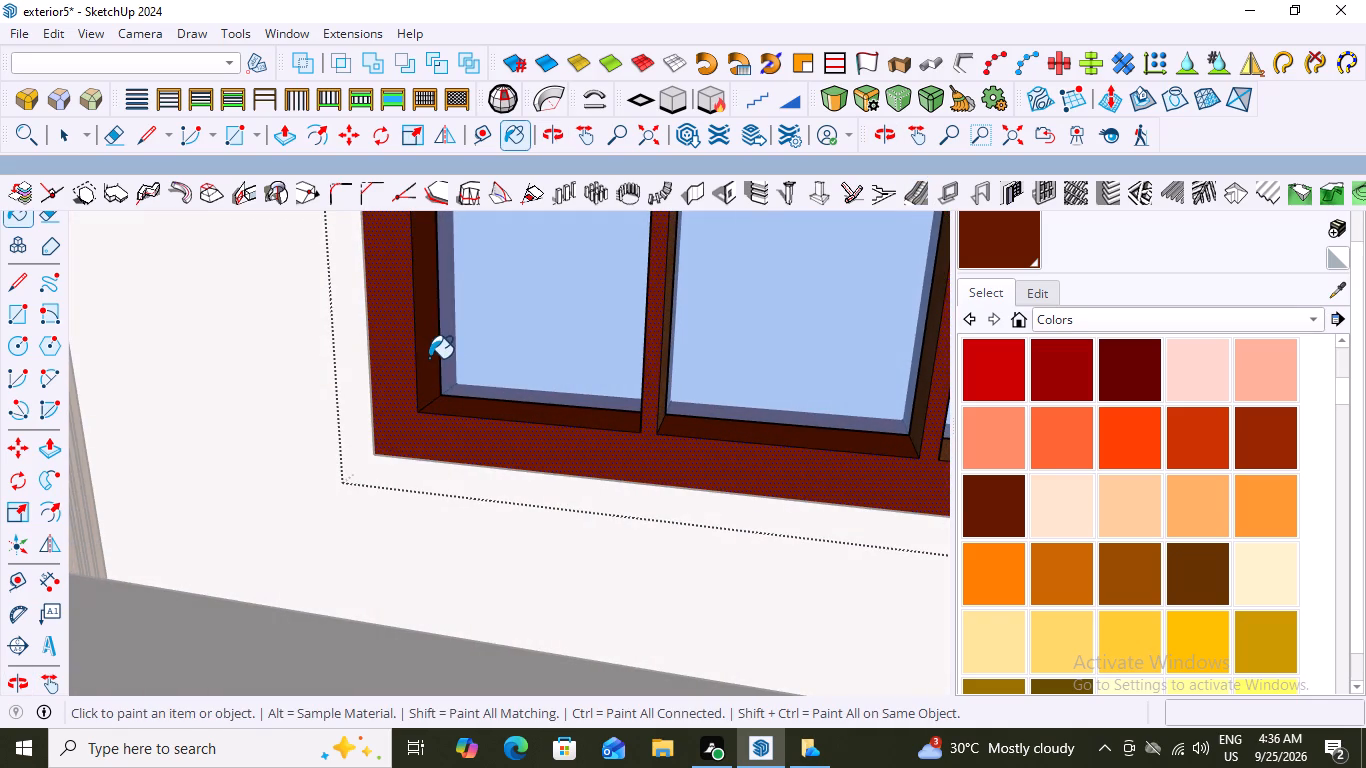
{"action": "scroll", "coordinate": [429, 358], "scroll_direction": "down", "scroll_amount": 5}
{"action": "middle_click_drag", "start_coordinate": [480, 454], "coordinate": [545, 477]}
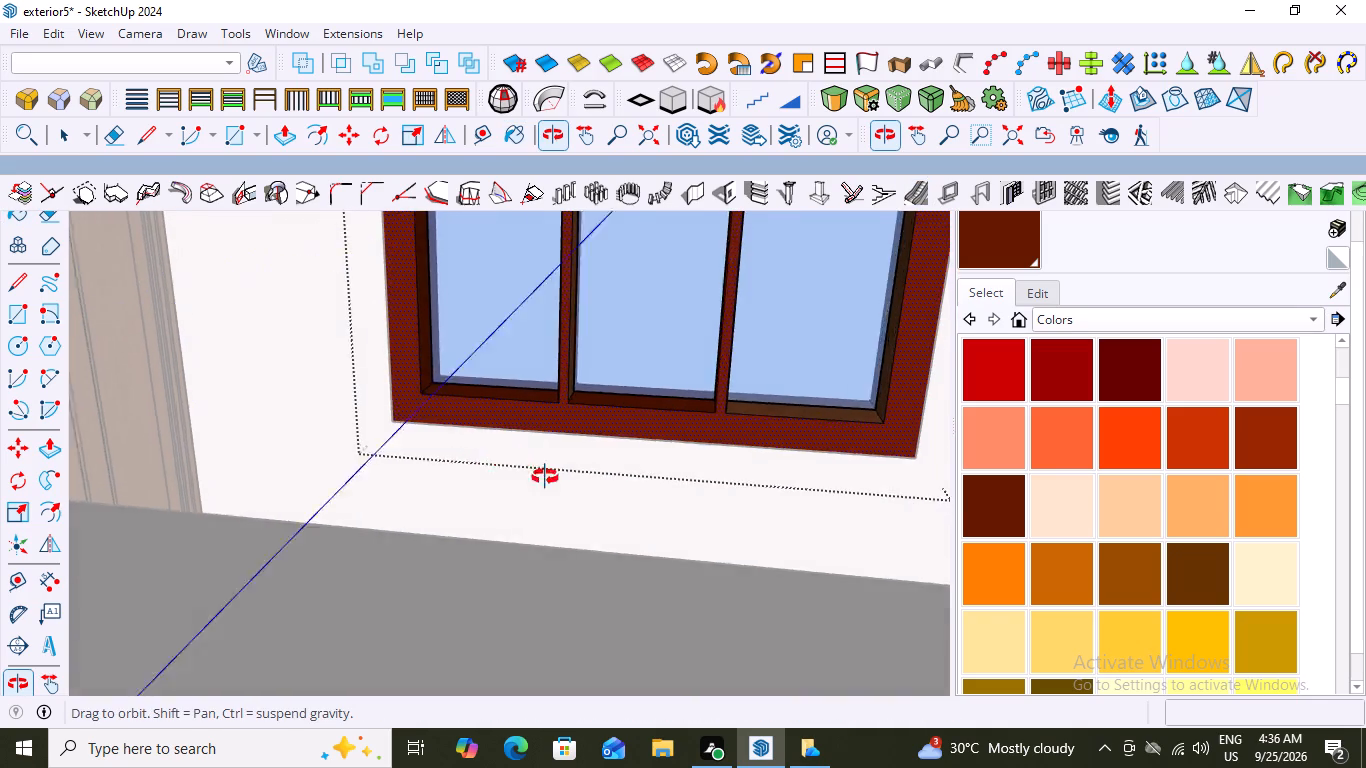
{"action": "middle_click_drag", "start_coordinate": [545, 477], "coordinate": [715, 495]}
{"action": "left_click", "coordinate": [769, 353]}
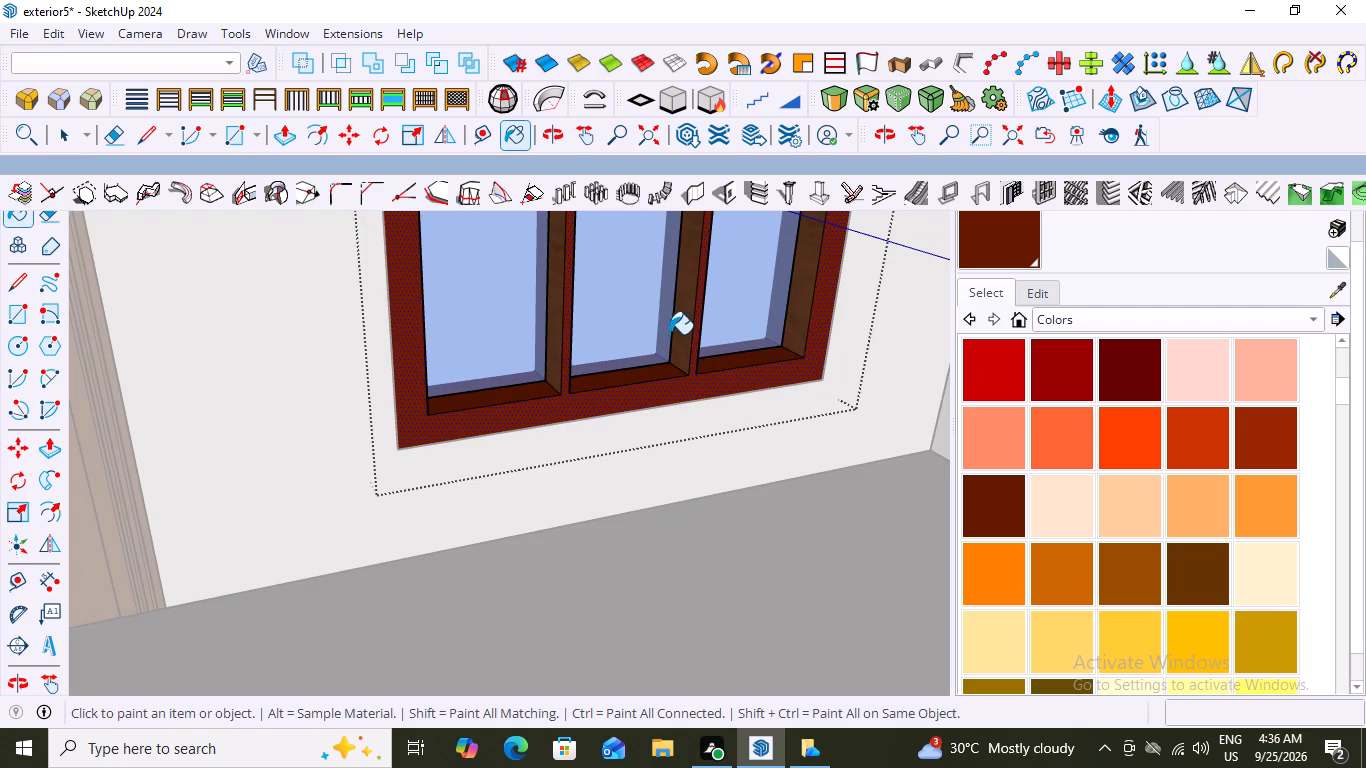
Paint the remaining vertical inner faces of the upper-floor window frame's three openings with the same dark reddish-brown.
{"action": "left_click", "coordinate": [679, 330]}
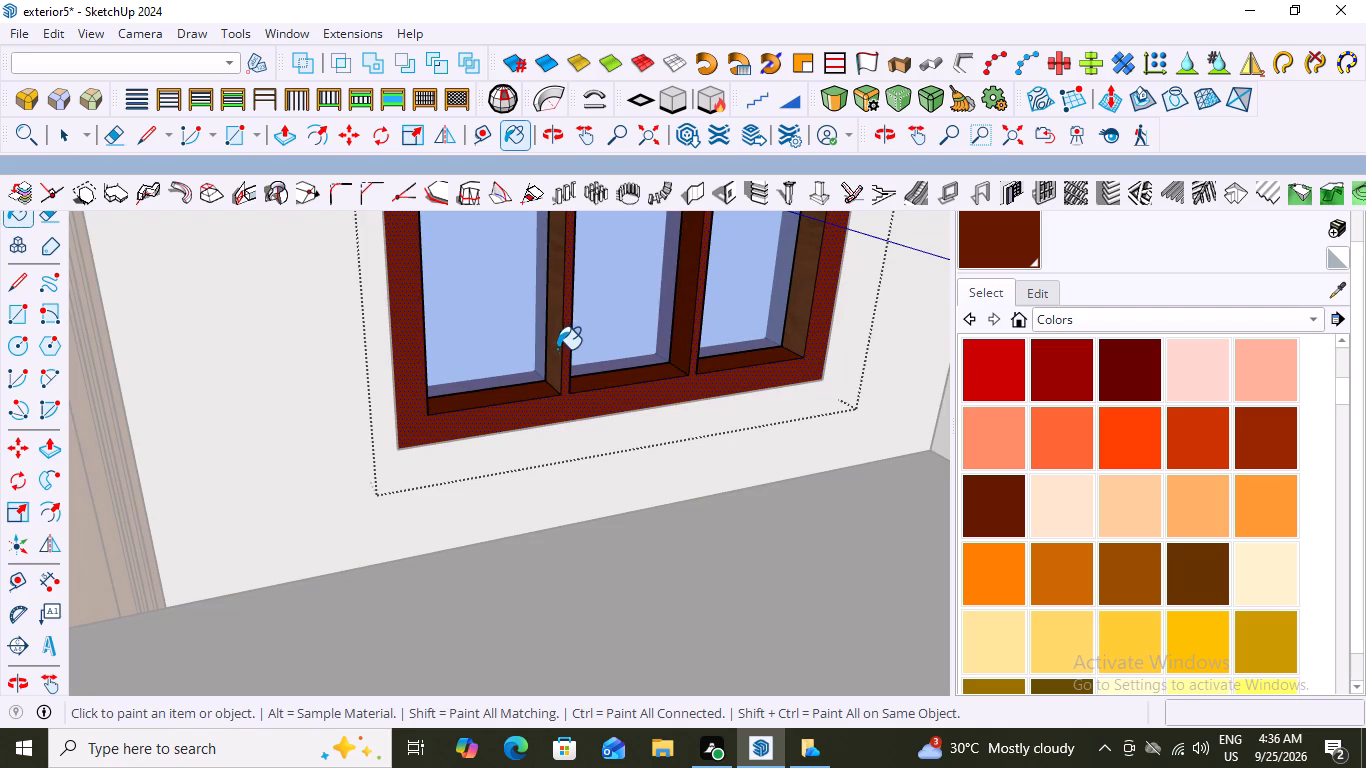
{"action": "left_click", "coordinate": [557, 346]}
{"action": "middle_click_drag", "start_coordinate": [741, 450], "coordinate": [451, 402]}
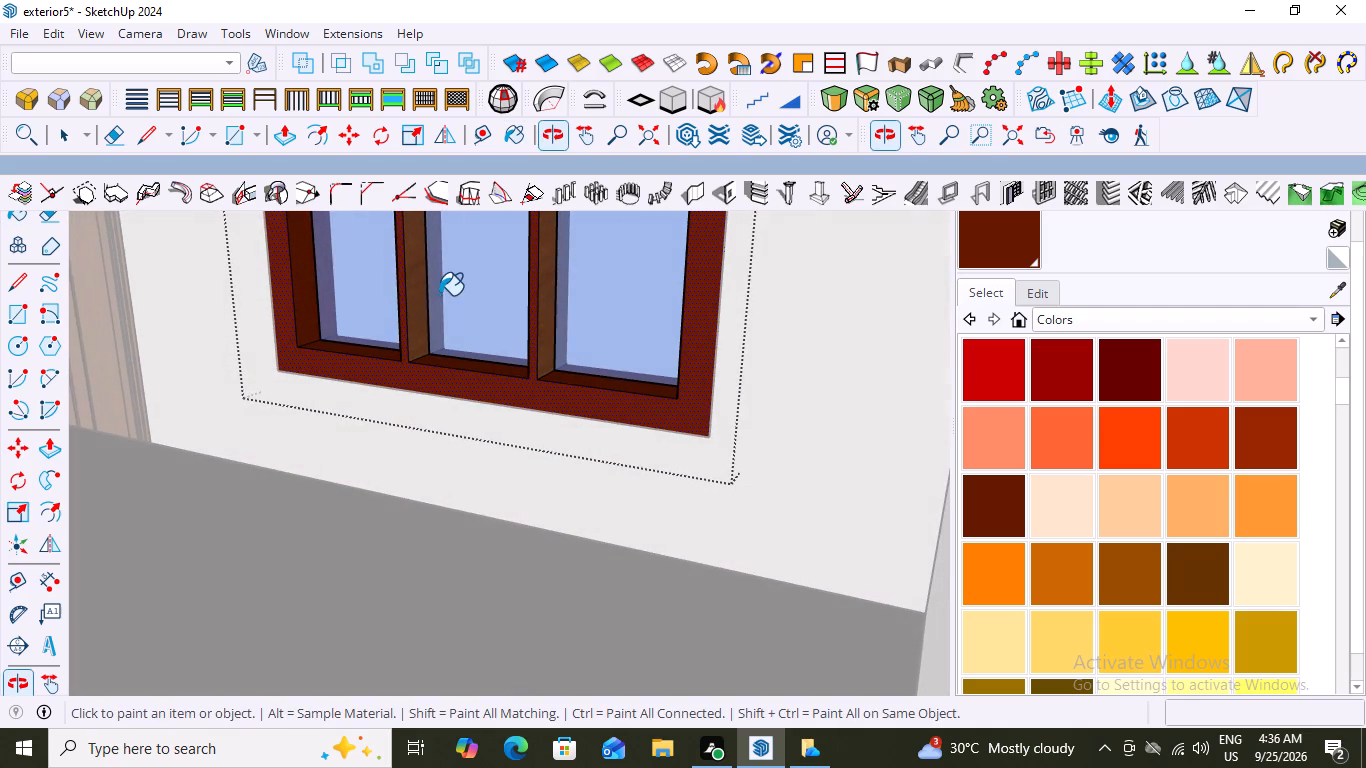
{"action": "left_click", "coordinate": [420, 306]}
{"action": "left_click", "coordinate": [550, 317]}
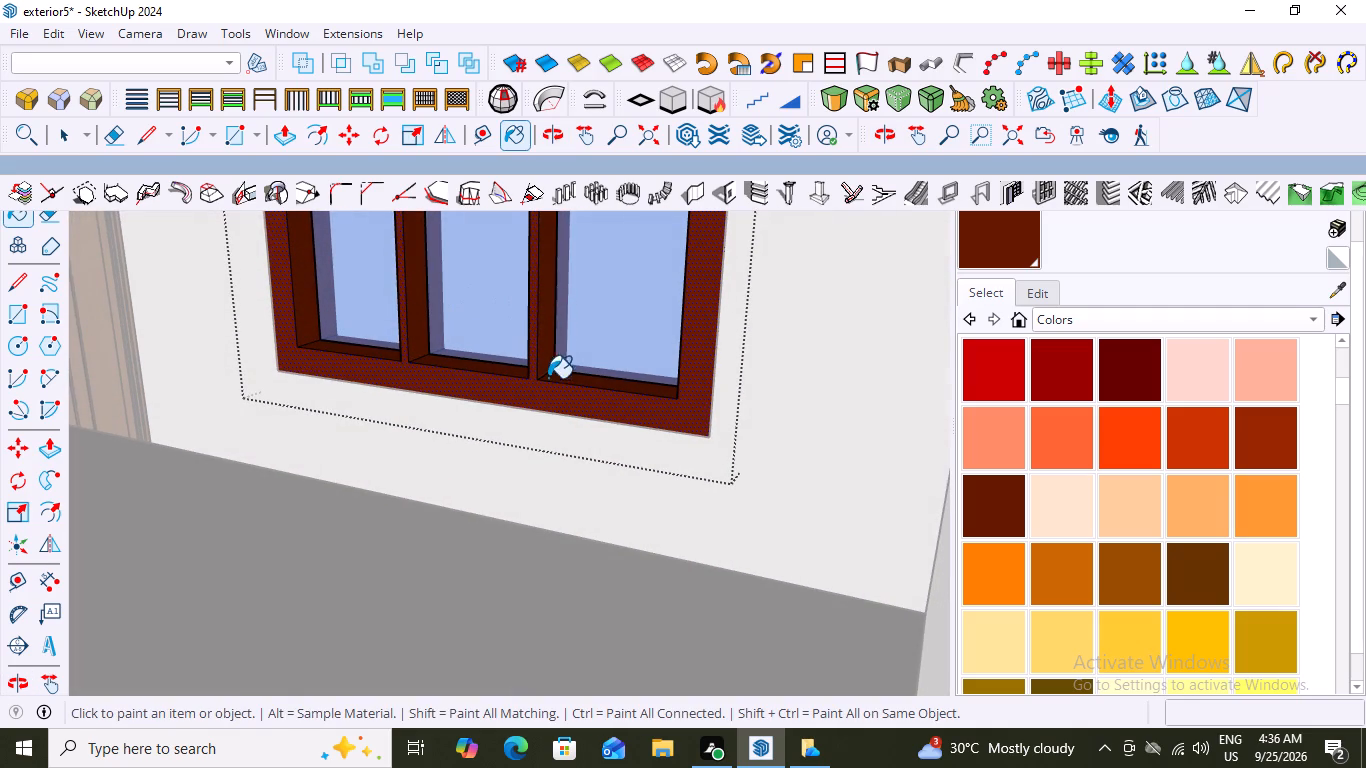
{"action": "middle_click_drag", "start_coordinate": [544, 381], "coordinate": [825, 401]}
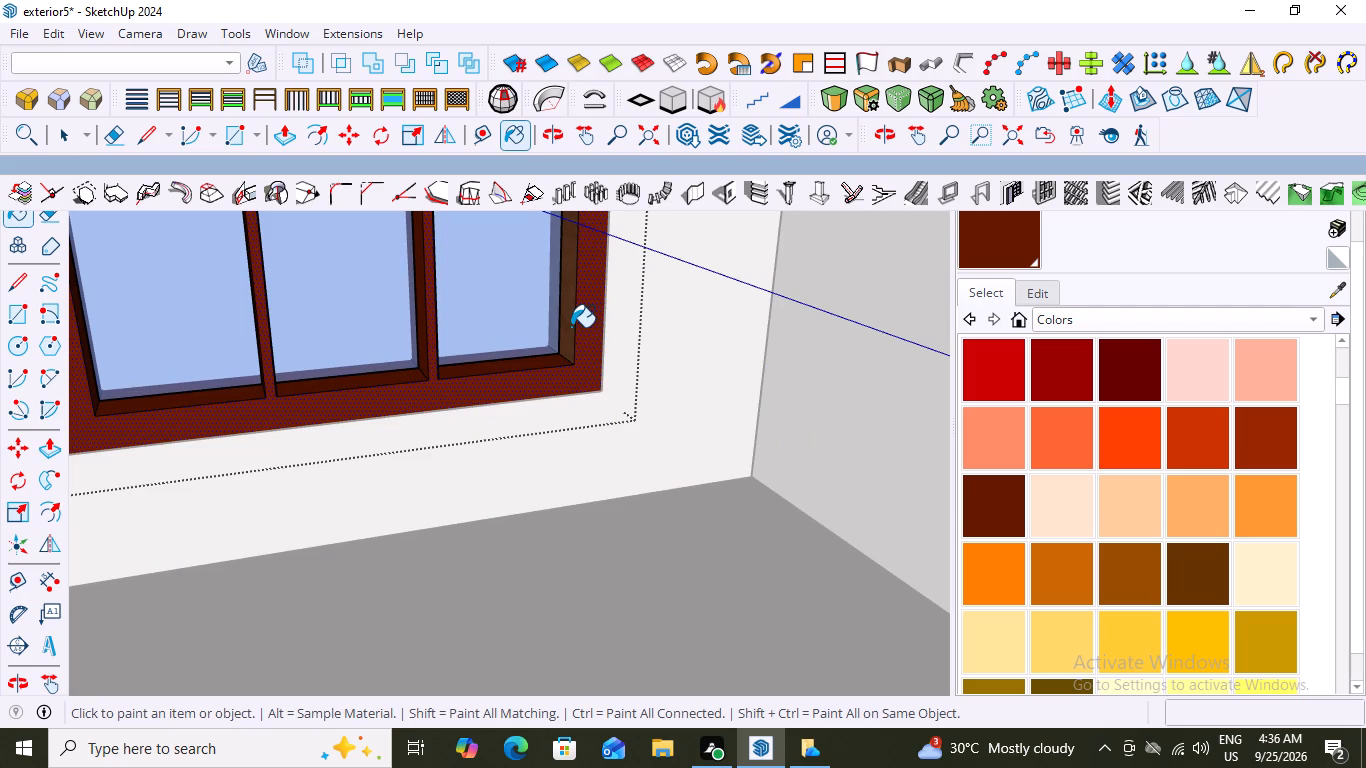
{"action": "left_click", "coordinate": [567, 327]}
Paint the top inner faces of the upper-floor window frame's three openings with the same dark reddish-brown.
{"action": "scroll", "coordinate": [538, 346], "scroll_direction": "down", "scroll_amount": 17}
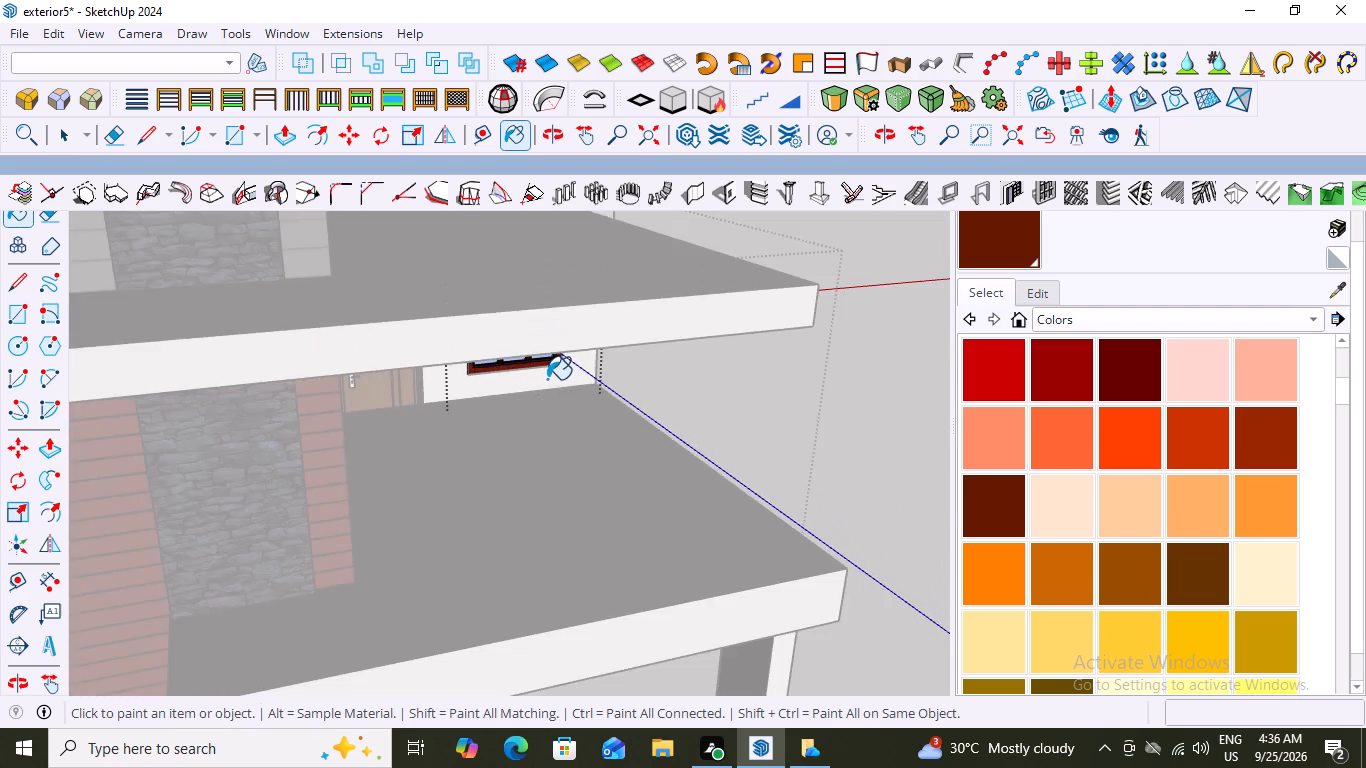
{"action": "scroll", "coordinate": [545, 390], "scroll_direction": "down", "scroll_amount": 4}
{"action": "middle_click_drag", "start_coordinate": [649, 401], "coordinate": [570, 270]}
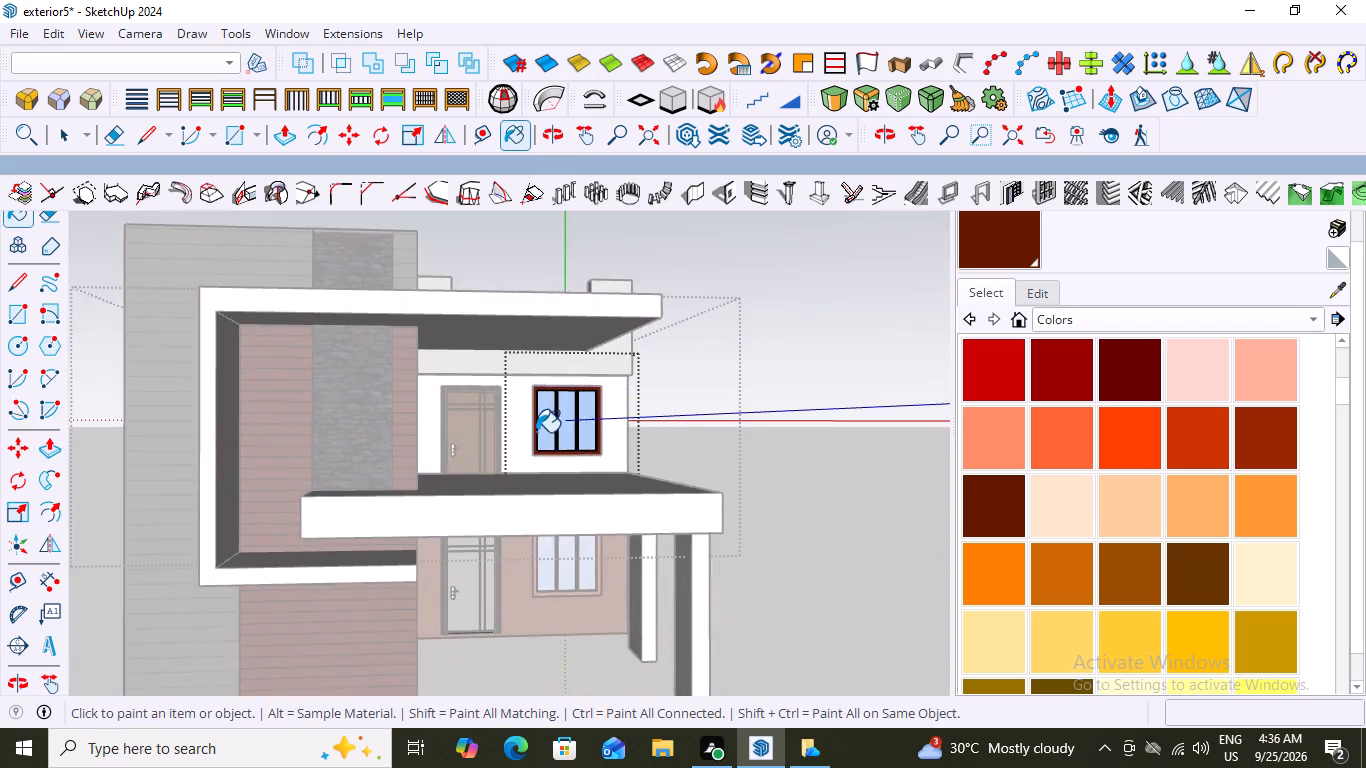
{"action": "scroll", "coordinate": [536, 432], "scroll_direction": "up", "scroll_amount": 16}
{"action": "middle_click_drag", "start_coordinate": [609, 416], "coordinate": [616, 329]}
{"action": "scroll", "coordinate": [609, 416], "scroll_direction": "up", "scroll_amount": 1}
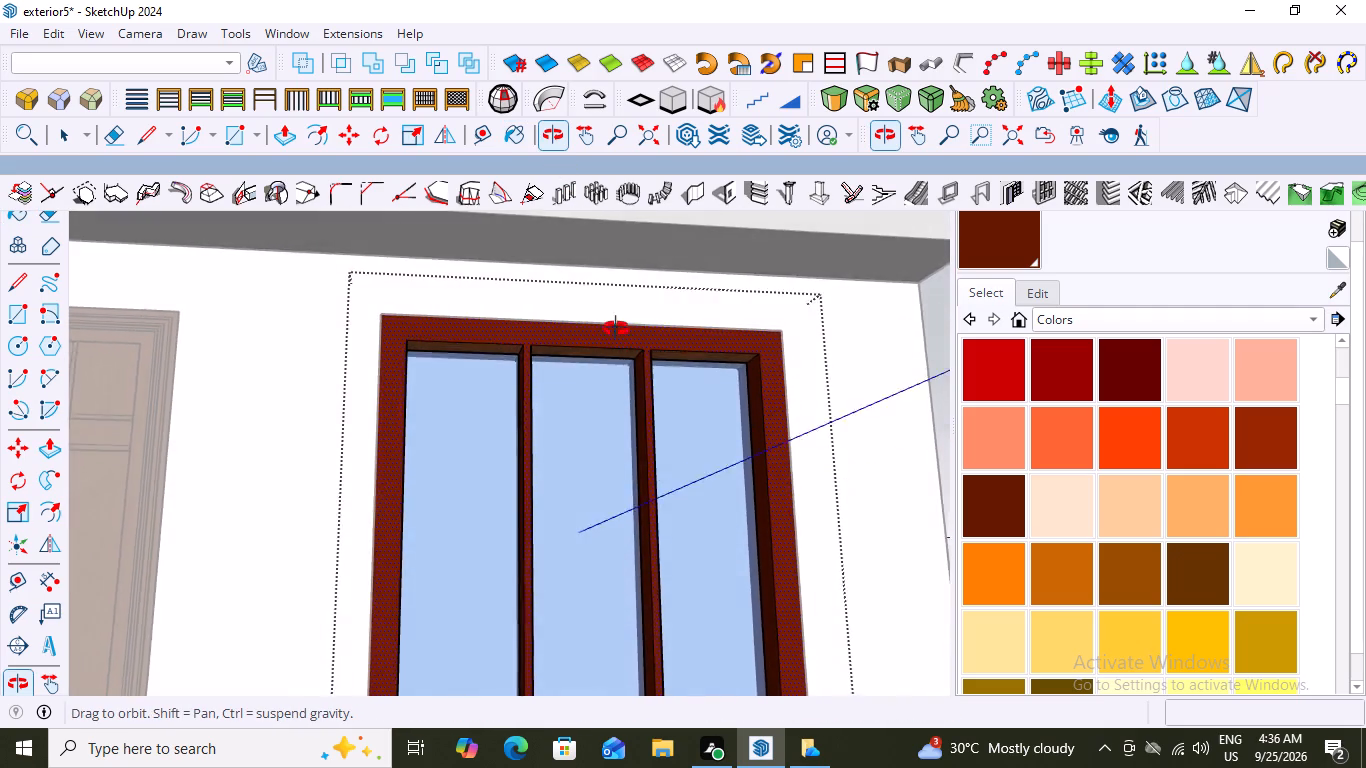
{"action": "middle_click_drag", "start_coordinate": [616, 329], "coordinate": [613, 295]}
{"action": "scroll", "coordinate": [494, 410], "scroll_direction": "up", "scroll_amount": 3}
{"action": "left_click", "coordinate": [498, 323]}
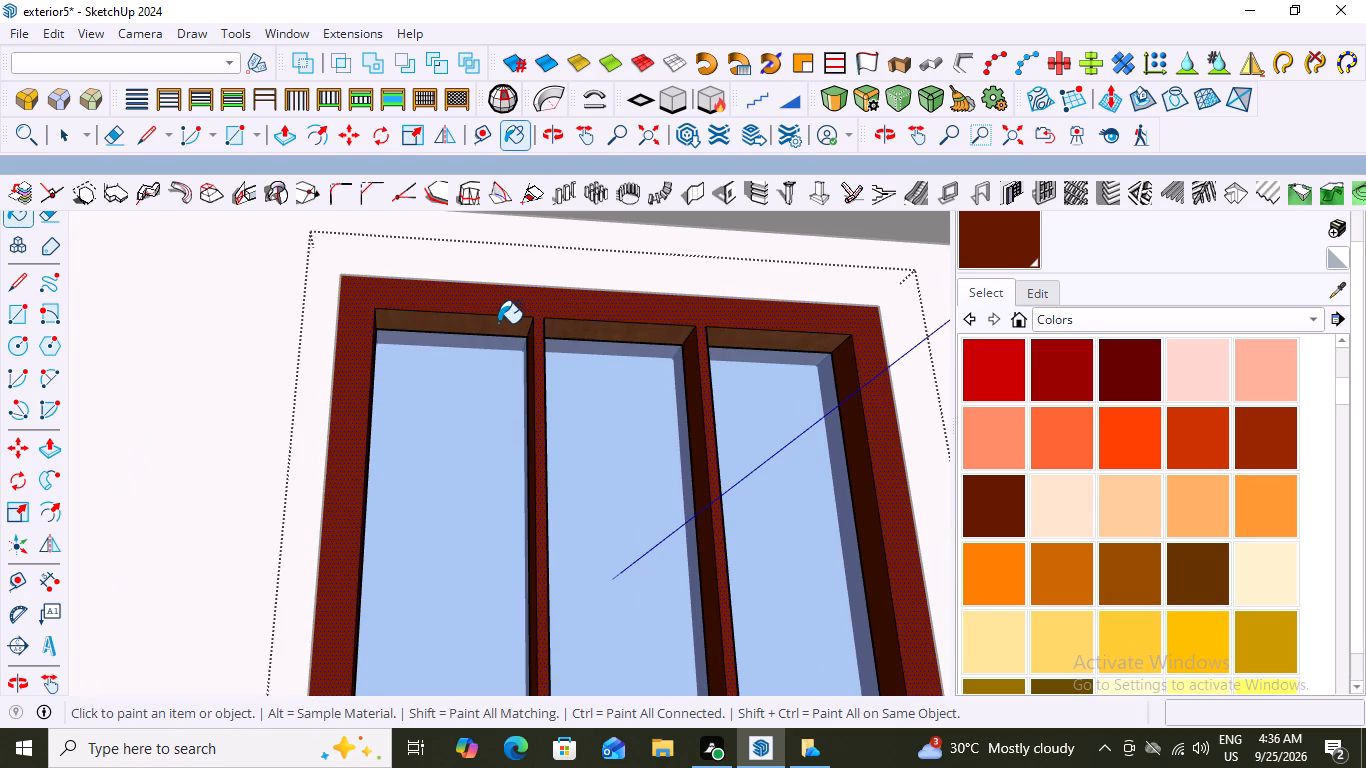
{"action": "left_click", "coordinate": [580, 336]}
{"action": "left_click", "coordinate": [773, 345]}
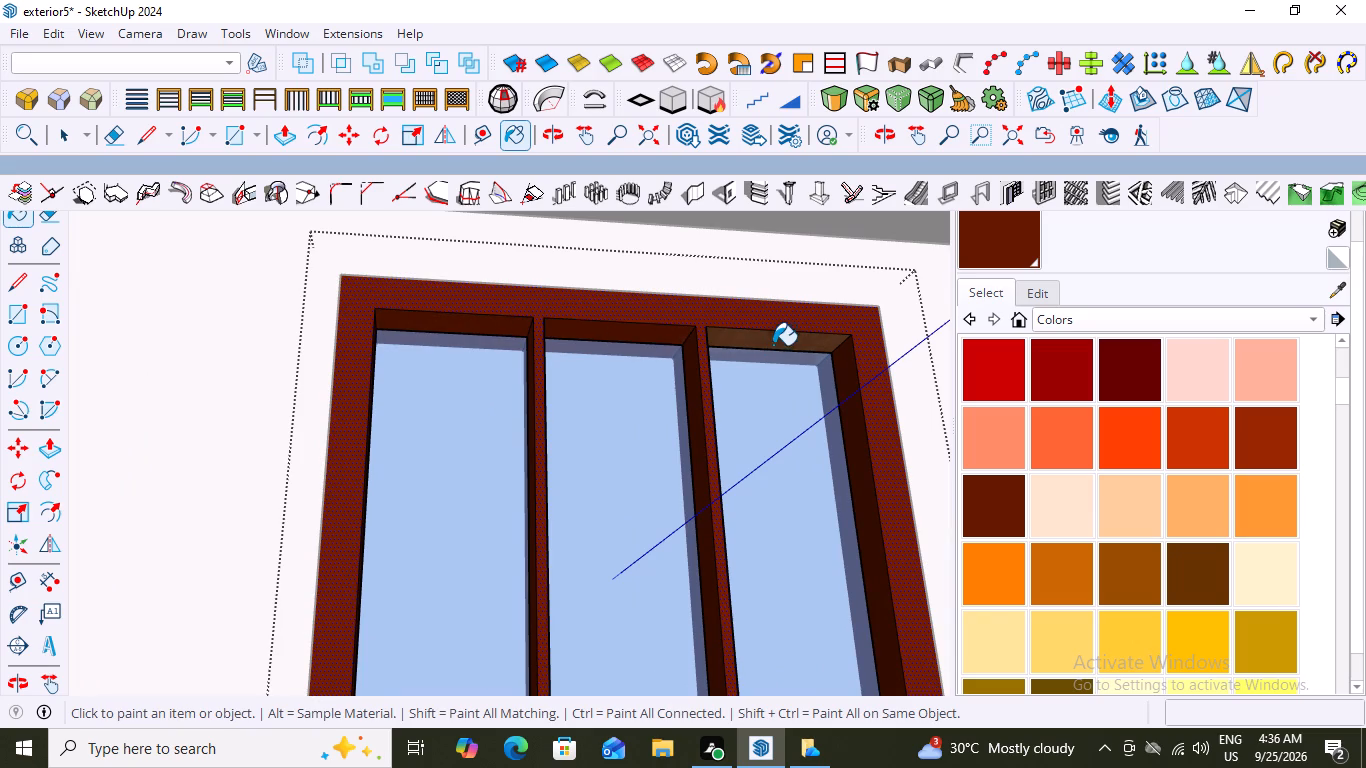
Close the upper-floor window's group, staying inside the enclosing upper-floor group.
{"action": "scroll", "coordinate": [415, 269], "scroll_direction": "down", "scroll_amount": 20}
{"action": "scroll", "coordinate": [415, 269], "scroll_direction": "down", "scroll_amount": 1}
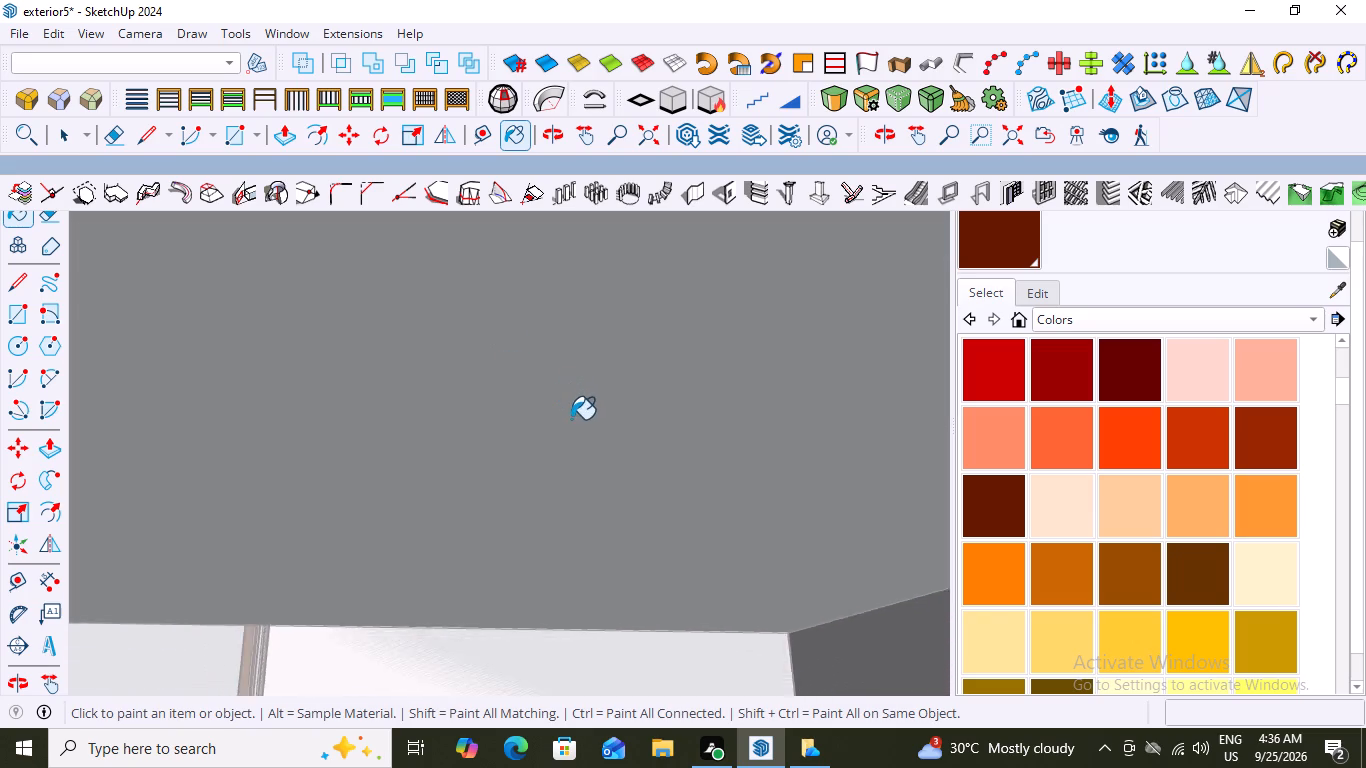
{"action": "scroll", "coordinate": [571, 419], "scroll_direction": "down", "scroll_amount": 11}
{"action": "scroll", "coordinate": [614, 443], "scroll_direction": "down", "scroll_amount": 14}
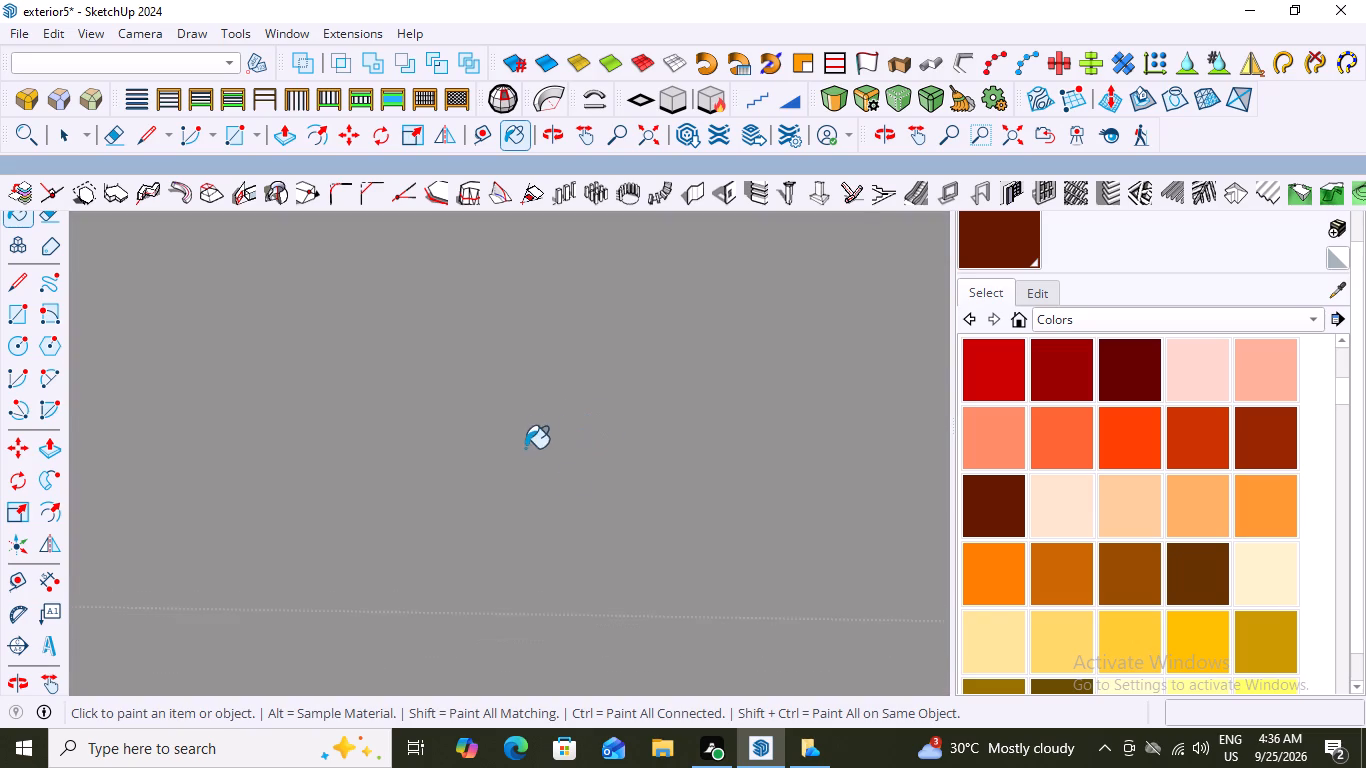
{"action": "scroll", "coordinate": [525, 448], "scroll_direction": "down", "scroll_amount": 17}
{"action": "scroll", "coordinate": [623, 428], "scroll_direction": "up", "scroll_amount": 1}
{"action": "scroll", "coordinate": [623, 418], "scroll_direction": "down", "scroll_amount": 10}
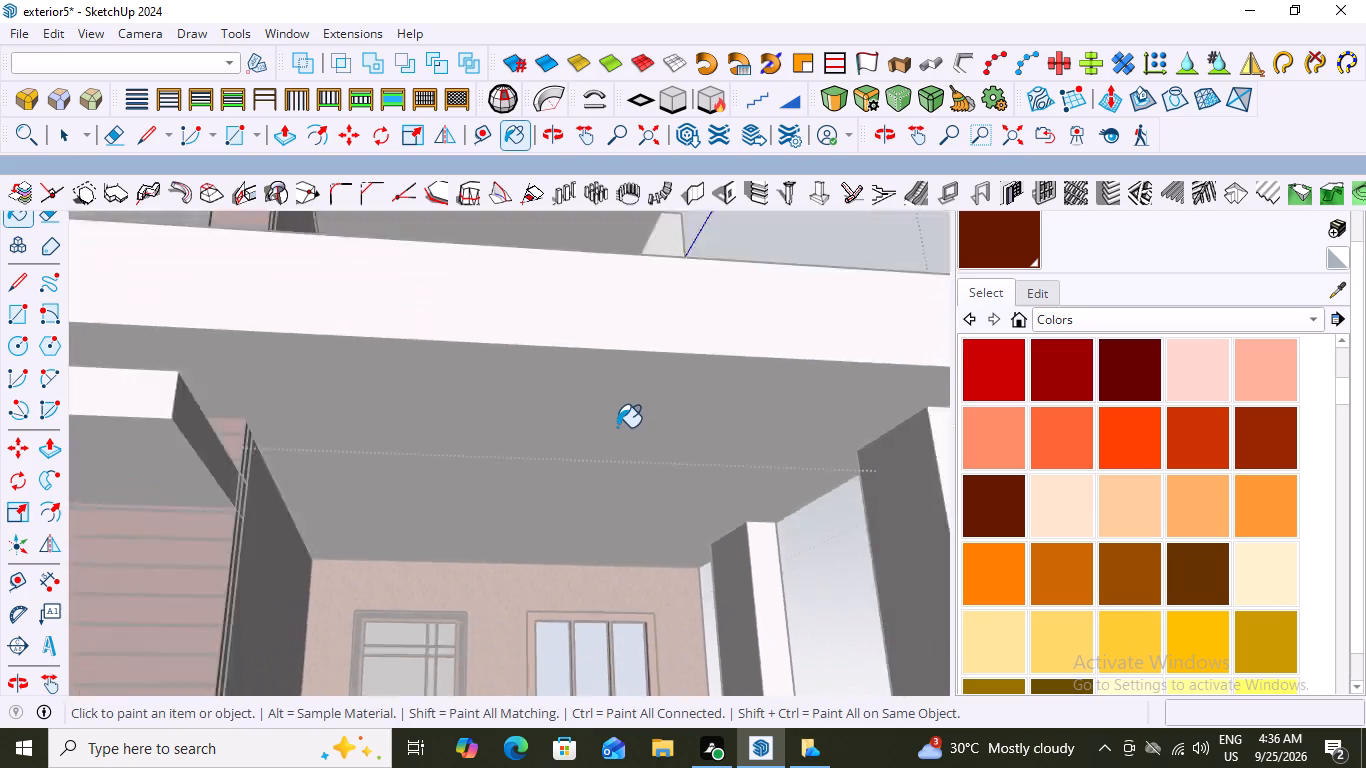
{"action": "scroll", "coordinate": [617, 427], "scroll_direction": "down", "scroll_amount": 16}
{"action": "middle_click_drag", "start_coordinate": [624, 460], "coordinate": [612, 520]}
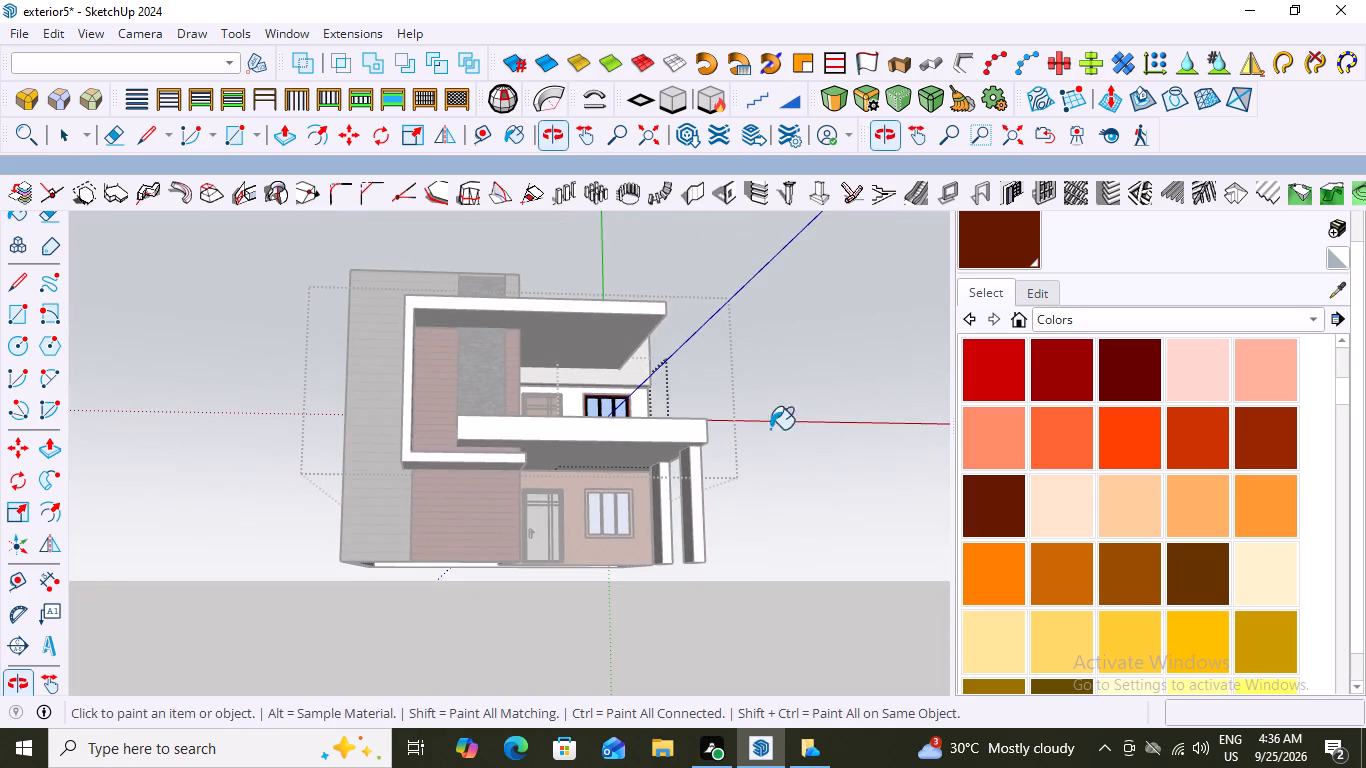
{"action": "key", "text": "space"}
{"action": "left_click", "coordinate": [795, 302]}
Open the upper-floor door's nested groups, select the whole door leaf and paint it dark grey from the Colors collection.
{"action": "scroll", "coordinate": [571, 369], "scroll_direction": "up", "scroll_amount": 3}
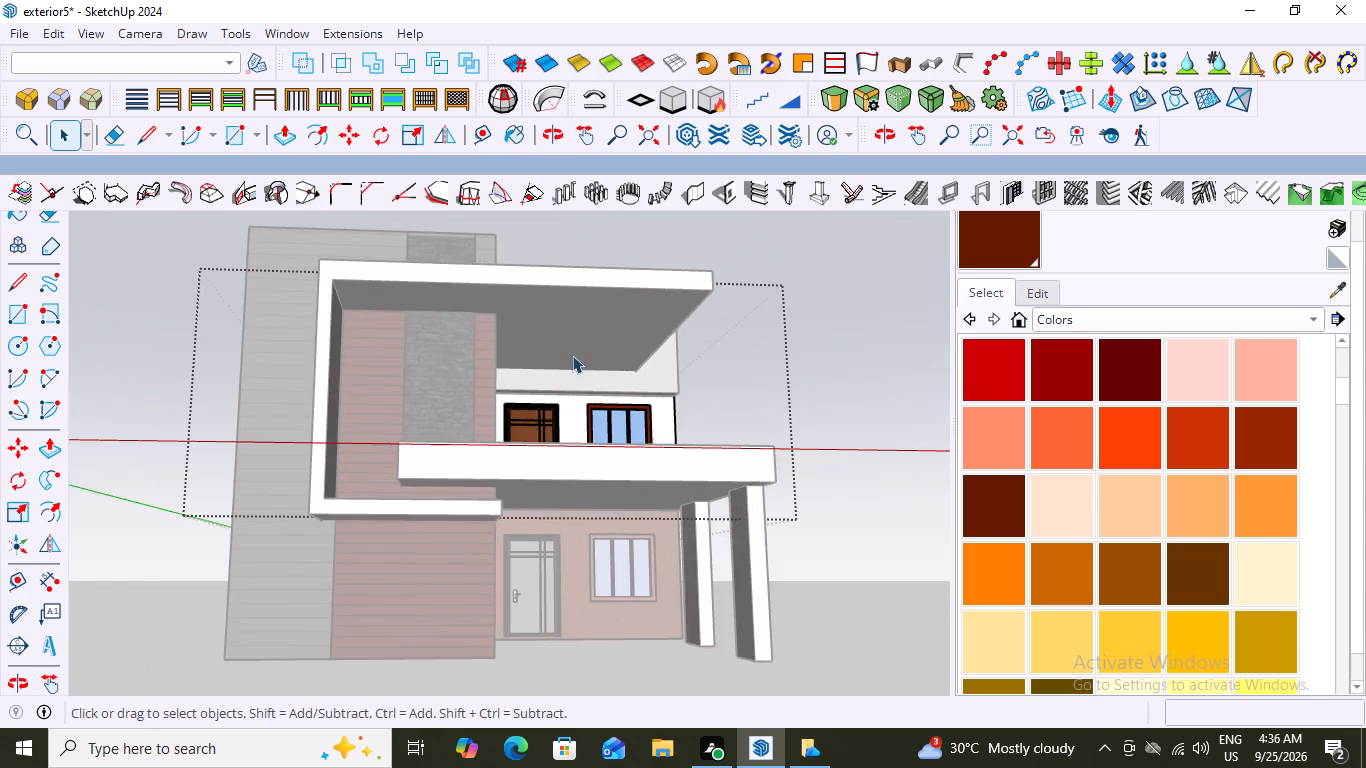
{"action": "middle_click_drag", "start_coordinate": [569, 371], "coordinate": [560, 432]}
{"action": "scroll", "coordinate": [531, 431], "scroll_direction": "up", "scroll_amount": 15}
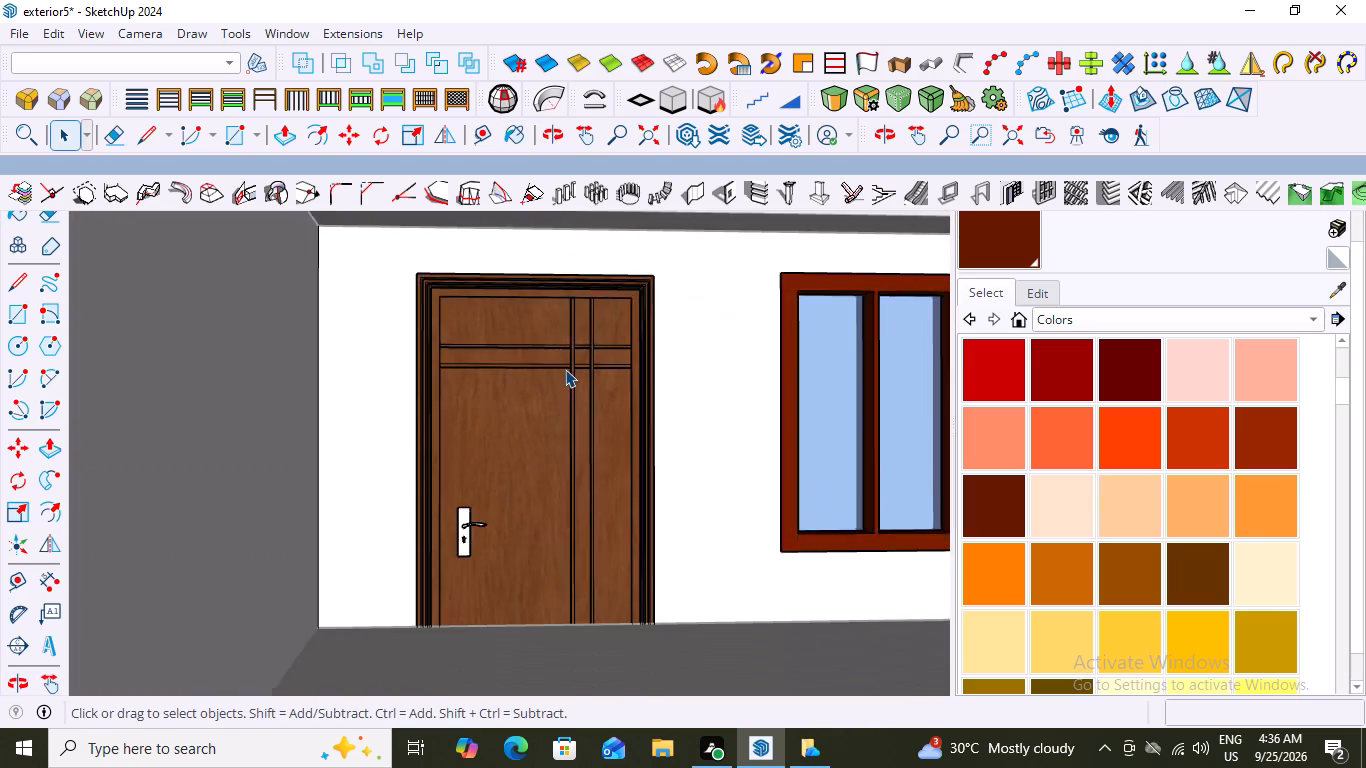
{"action": "scroll", "coordinate": [565, 369], "scroll_direction": "up", "scroll_amount": 3}
{"action": "left_click", "coordinate": [526, 415]}
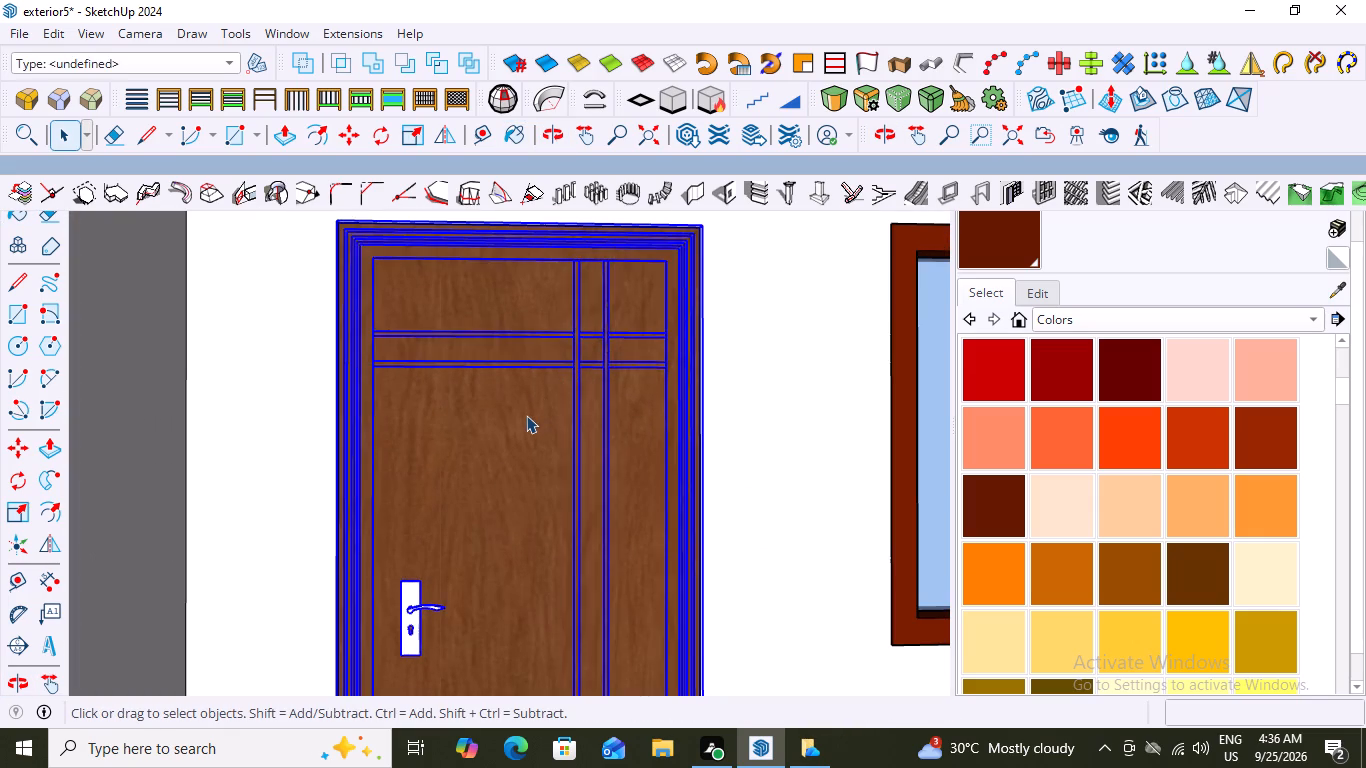
{"action": "double_click", "coordinate": [526, 415]}
{"action": "left_click", "coordinate": [526, 415]}
{"action": "left_click", "coordinate": [526, 415]}
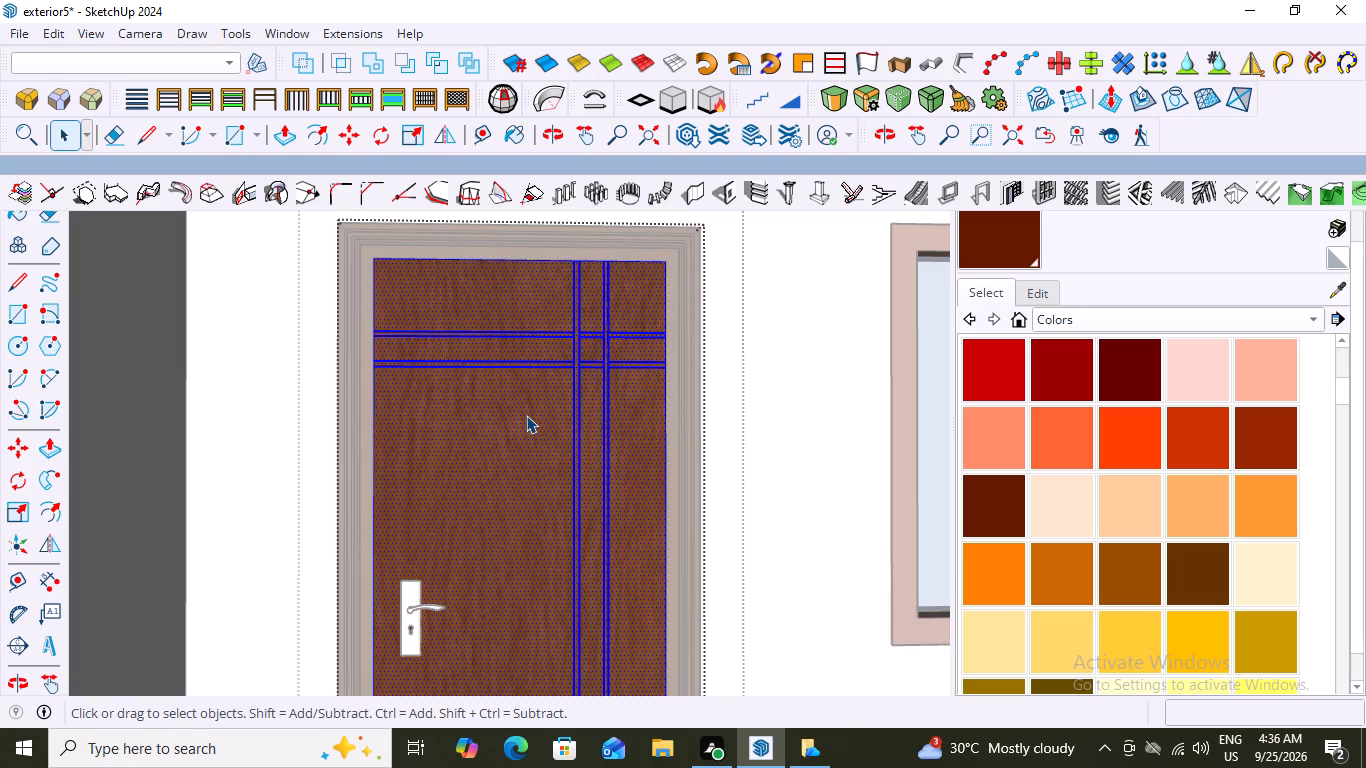
{"action": "scroll", "coordinate": [1123, 447], "scroll_direction": "down", "scroll_amount": 8}
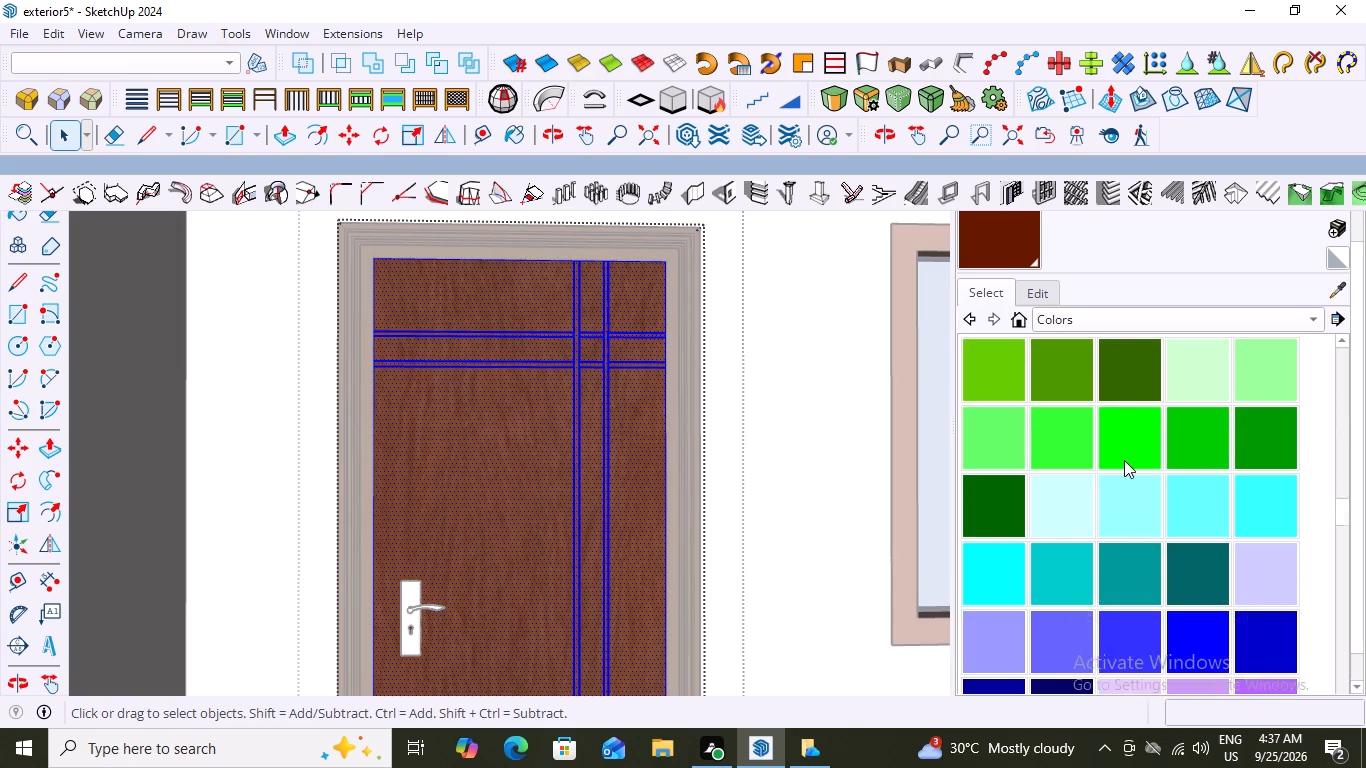
{"action": "scroll", "coordinate": [1124, 460], "scroll_direction": "down", "scroll_amount": 9}
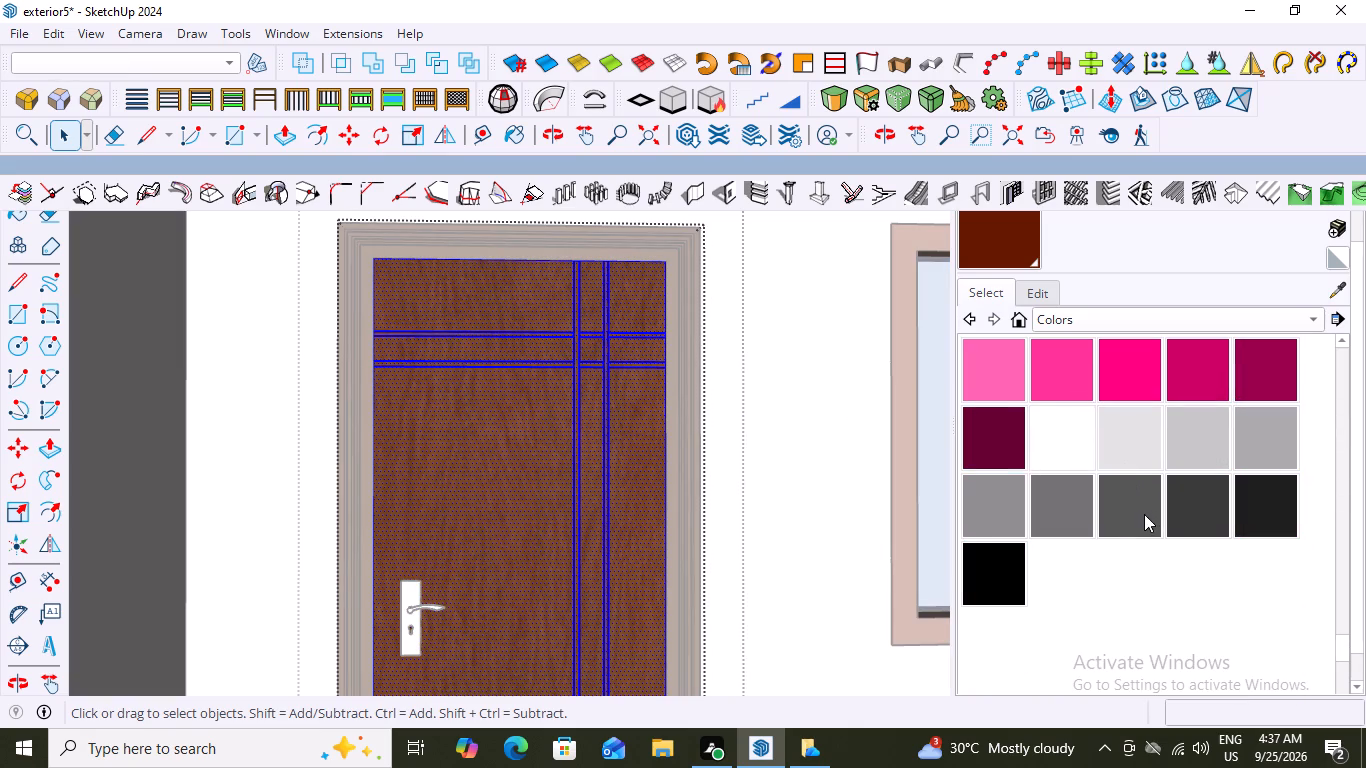
{"action": "double_click", "coordinate": [1143, 510]}
{"action": "left_click", "coordinate": [525, 433]}
Close the upper-floor door's nested groups and the enclosing upper-floor group.
{"action": "scroll", "coordinate": [642, 373], "scroll_direction": "down", "scroll_amount": 10}
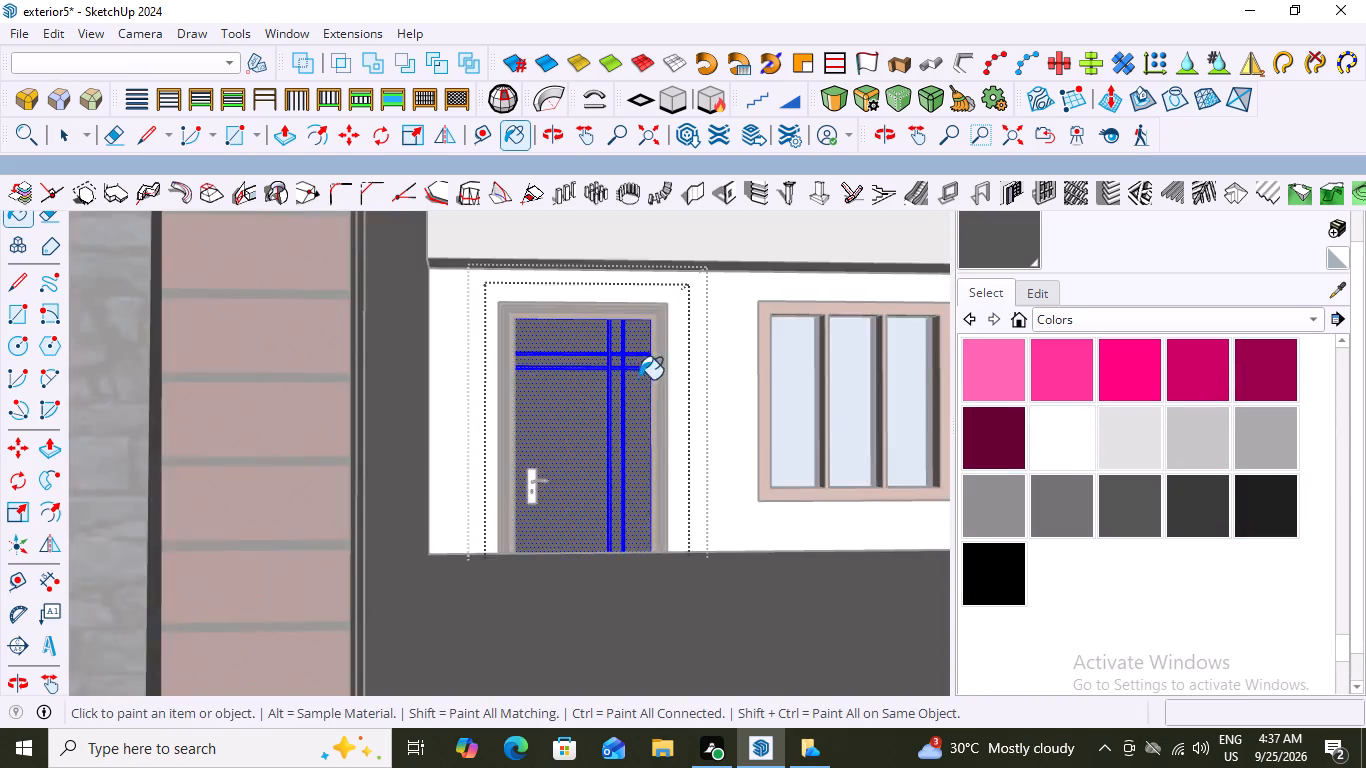
{"action": "scroll", "coordinate": [639, 379], "scroll_direction": "down", "scroll_amount": 8}
{"action": "scroll", "coordinate": [661, 408], "scroll_direction": "up", "scroll_amount": 2}
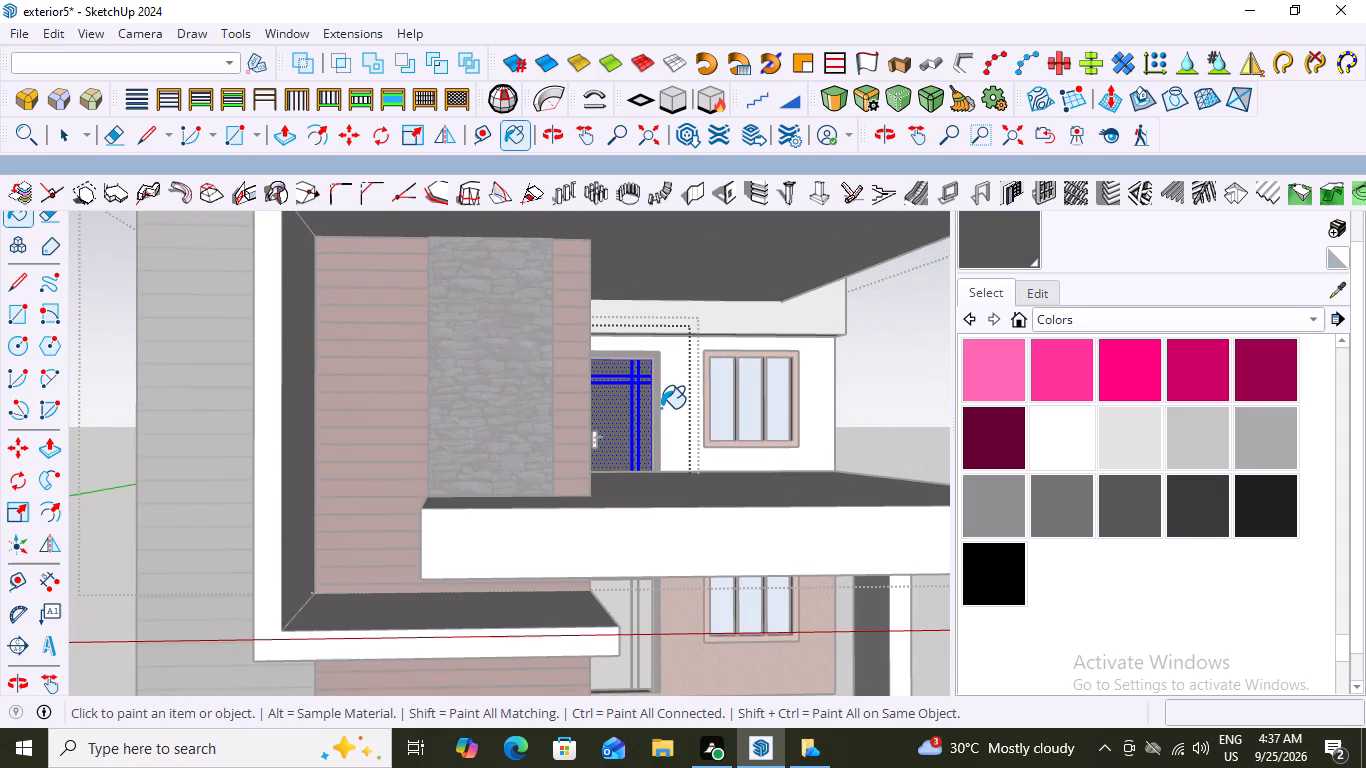
{"action": "key", "text": "space"}
{"action": "left_click", "coordinate": [903, 323]}
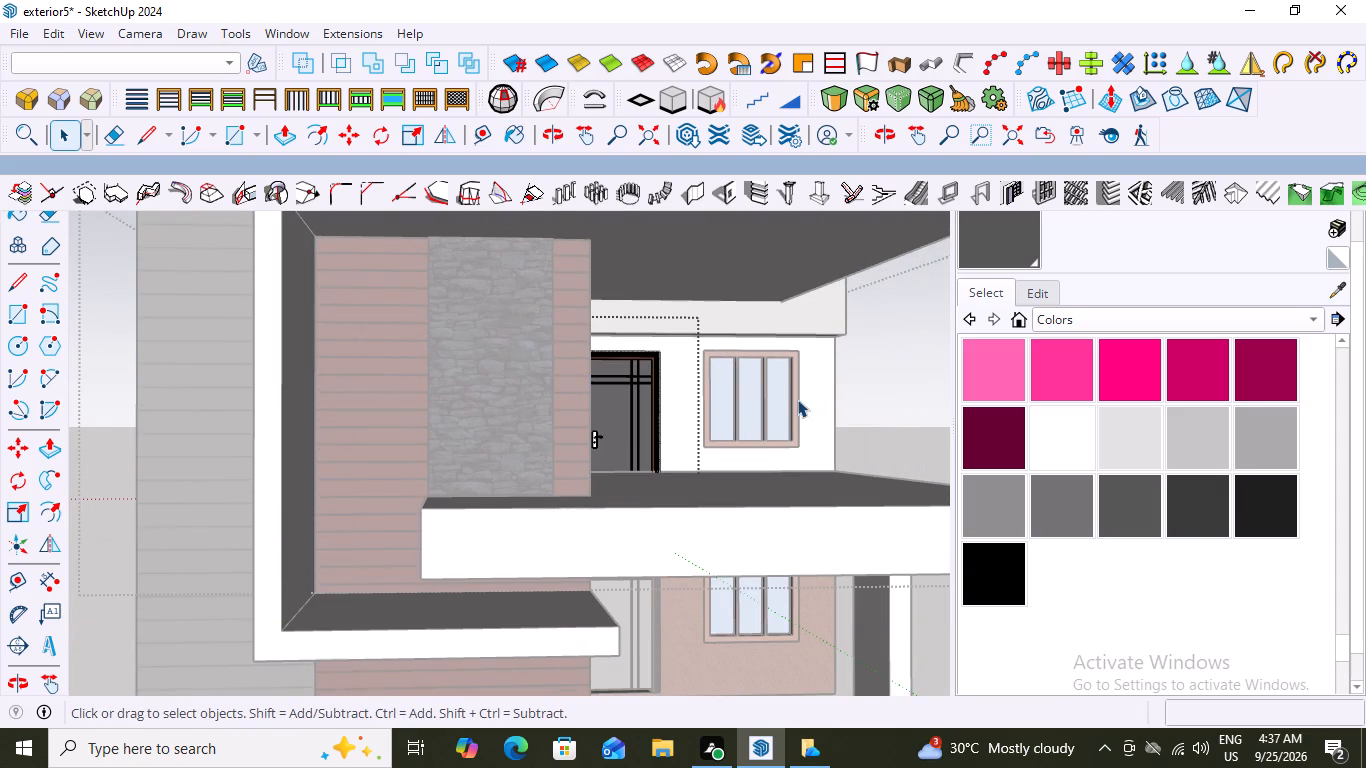
{"action": "scroll", "coordinate": [668, 387], "scroll_direction": "down", "scroll_amount": 6}
{"action": "left_click", "coordinate": [816, 250]}
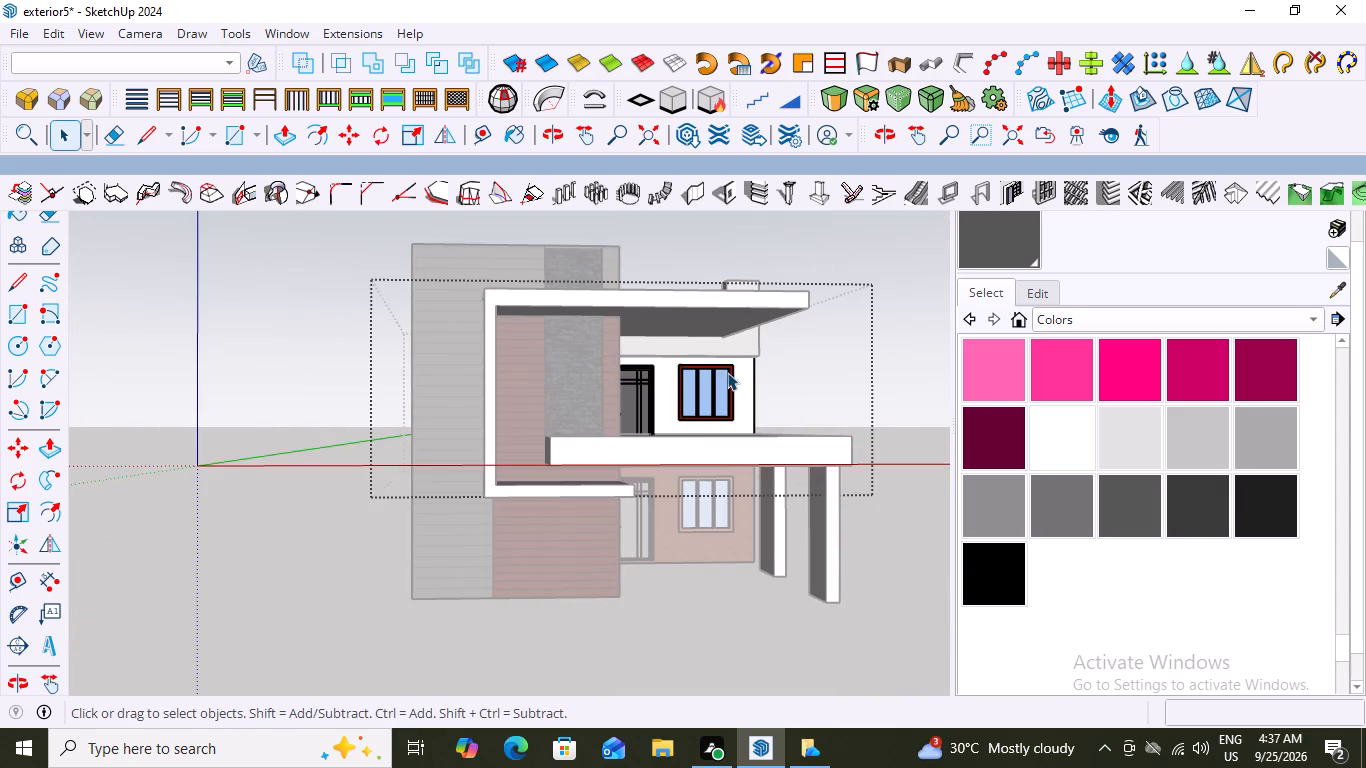
{"action": "middle_click_drag", "start_coordinate": [727, 372], "coordinate": [657, 389]}
{"action": "double_click", "coordinate": [683, 236]}
Examine the finished doors, window frames and facade on both floors from several angles.
{"action": "middle_click_drag", "start_coordinate": [709, 388], "coordinate": [733, 377]}
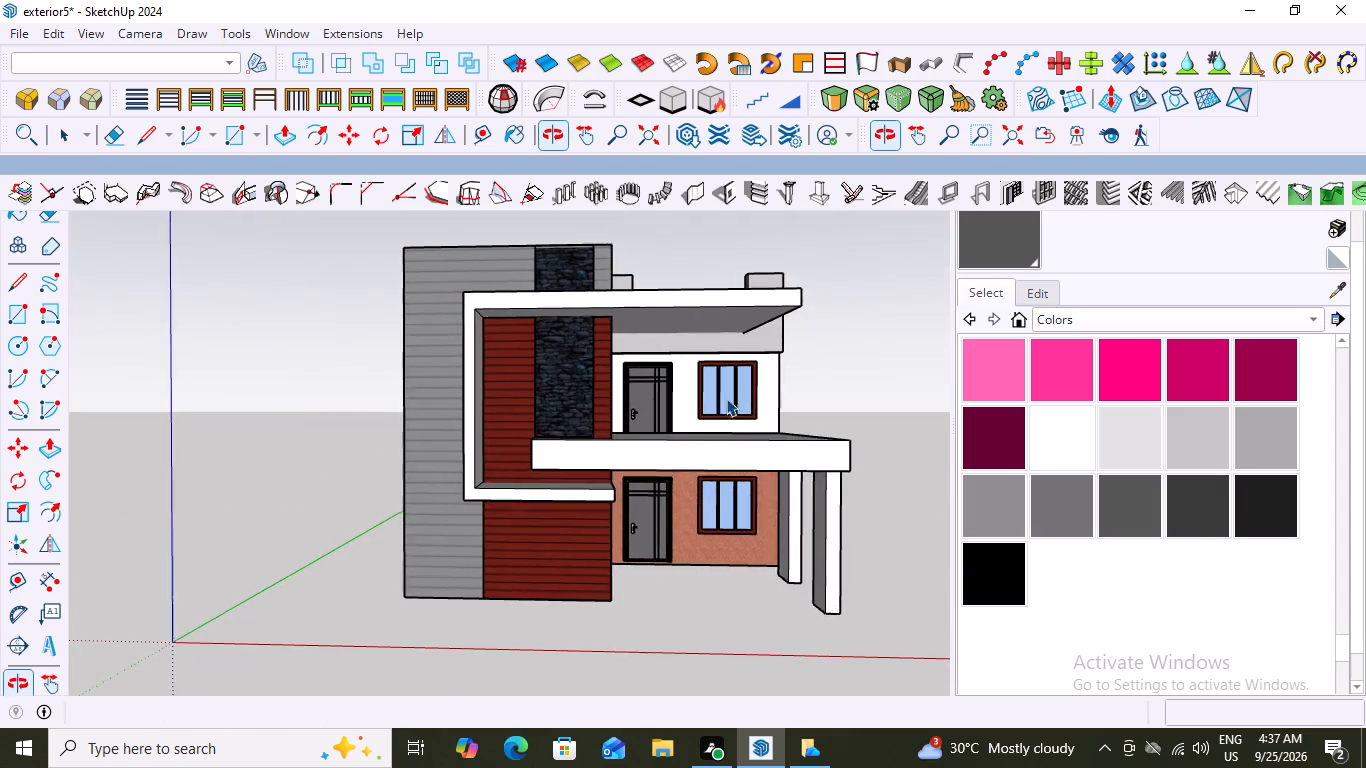
{"action": "scroll", "coordinate": [699, 447], "scroll_direction": "up", "scroll_amount": 3}
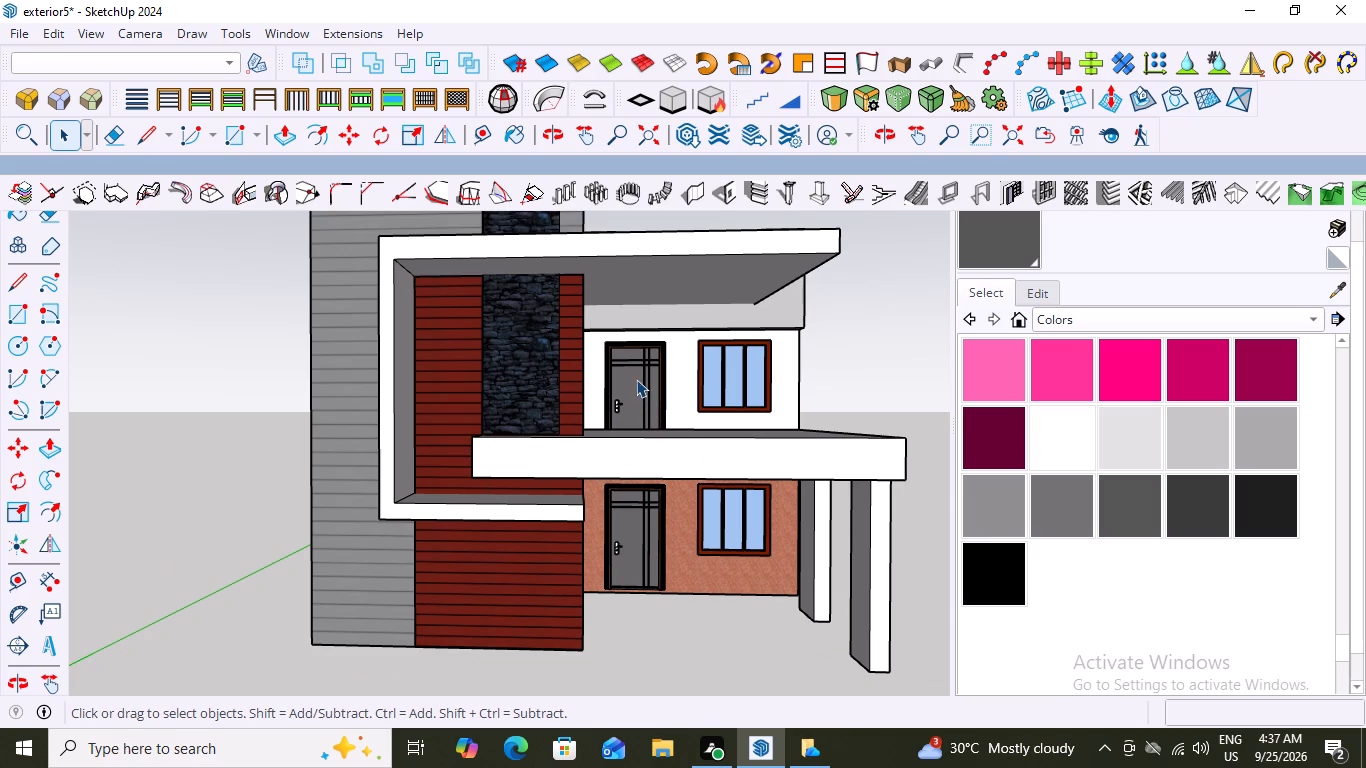
{"action": "middle_click_drag", "start_coordinate": [649, 393], "coordinate": [506, 406]}
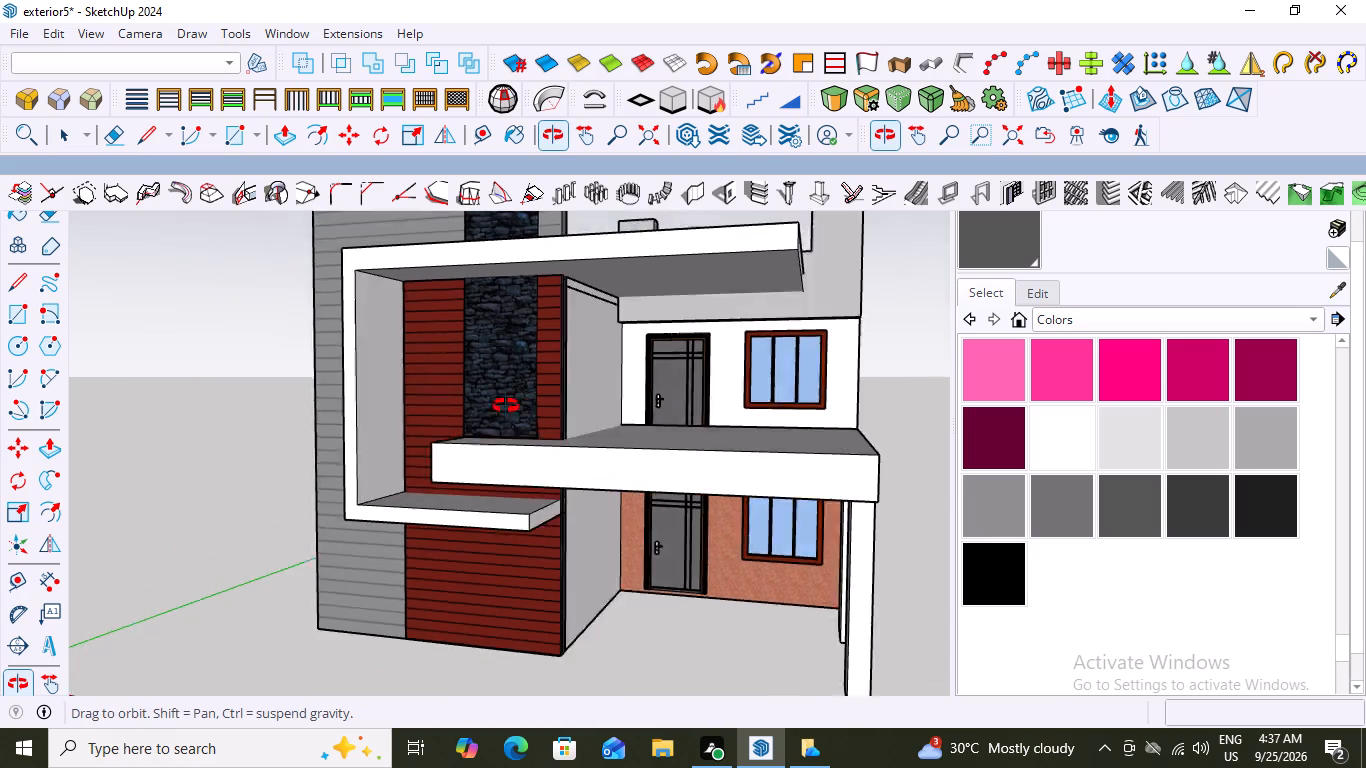
{"action": "middle_click_drag", "start_coordinate": [506, 406], "coordinate": [666, 422]}
{"action": "scroll", "coordinate": [645, 369], "scroll_direction": "up", "scroll_amount": 5}
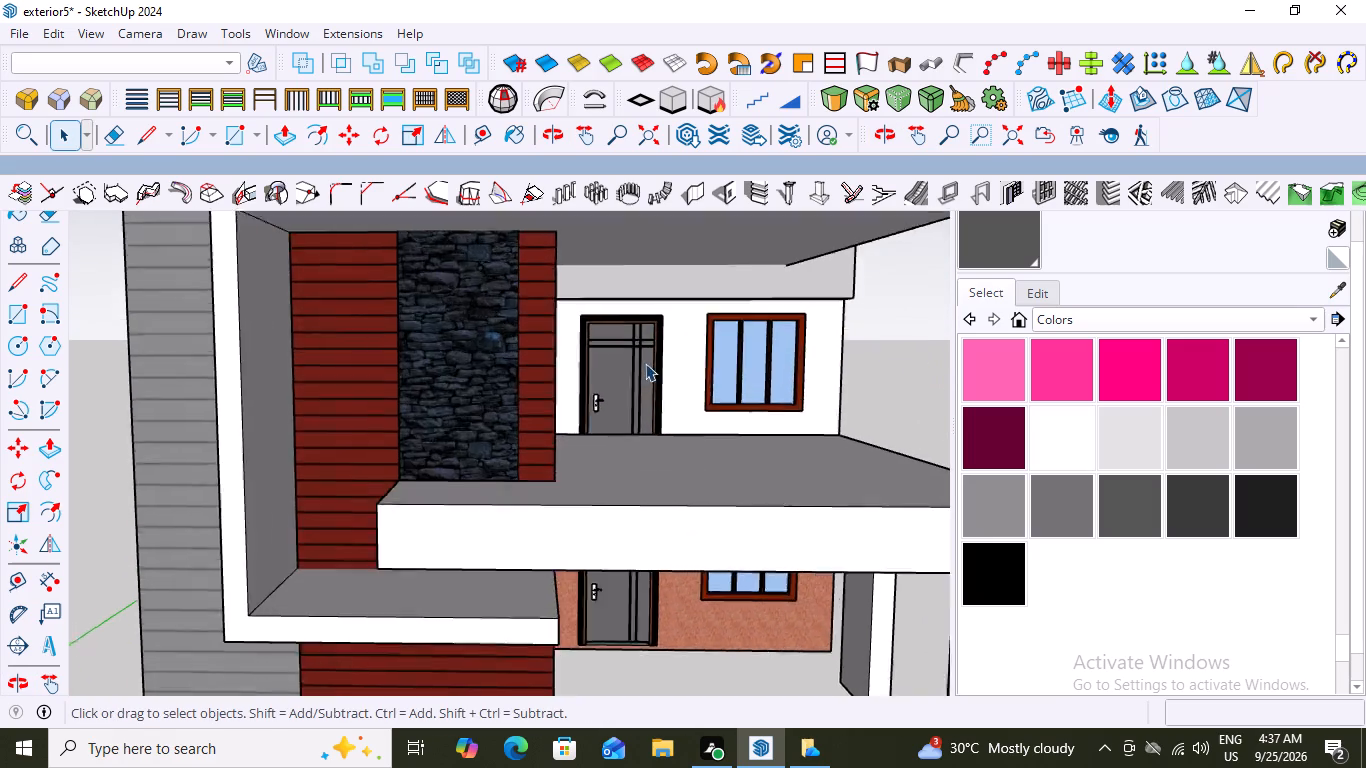
{"action": "scroll", "coordinate": [645, 363], "scroll_direction": "up", "scroll_amount": 6}
{"action": "scroll", "coordinate": [650, 356], "scroll_direction": "down", "scroll_amount": 5}
{"action": "scroll", "coordinate": [650, 356], "scroll_direction": "up", "scroll_amount": 1}
{"action": "scroll", "coordinate": [650, 356], "scroll_direction": "down", "scroll_amount": 8}
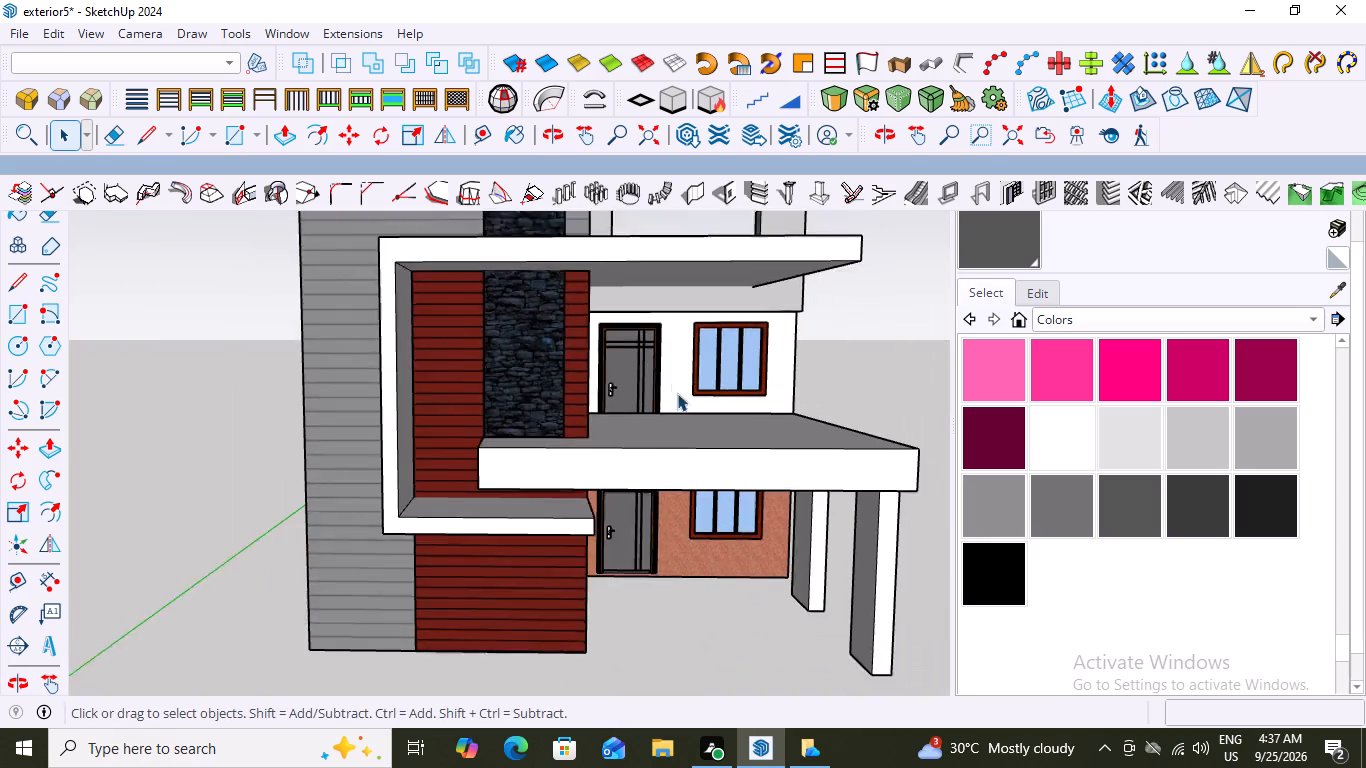
Examine the front facade's cladding, doors and window frames up close and from low and high angles.
{"action": "scroll", "coordinate": [677, 393], "scroll_direction": "down", "scroll_amount": 2}
{"action": "middle_click_drag", "start_coordinate": [711, 412], "coordinate": [703, 399]}
{"action": "scroll", "coordinate": [701, 400], "scroll_direction": "down", "scroll_amount": 4}
{"action": "middle_click_drag", "start_coordinate": [679, 400], "coordinate": [702, 414]}
{"action": "scroll", "coordinate": [596, 385], "scroll_direction": "up", "scroll_amount": 4}
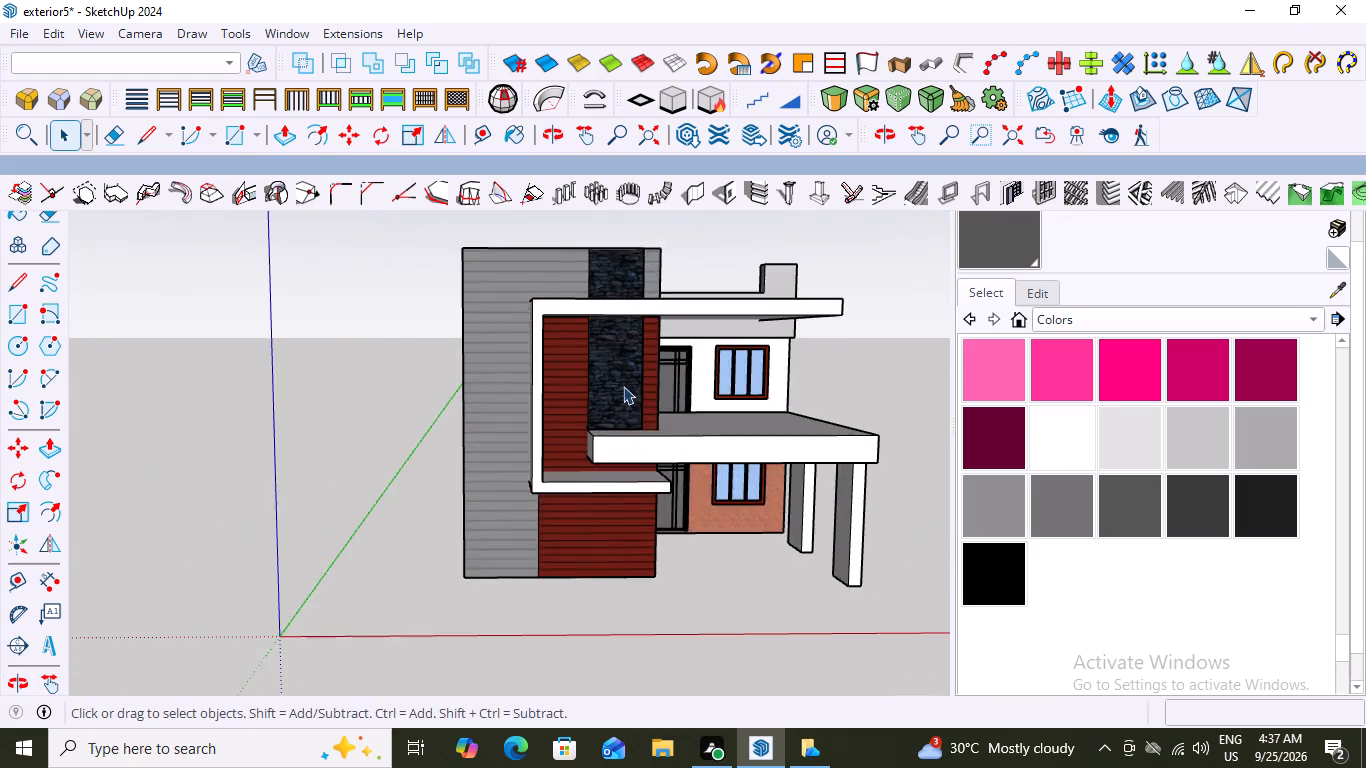
{"action": "scroll", "coordinate": [623, 386], "scroll_direction": "up", "scroll_amount": 10}
{"action": "scroll", "coordinate": [621, 381], "scroll_direction": "down", "scroll_amount": 7}
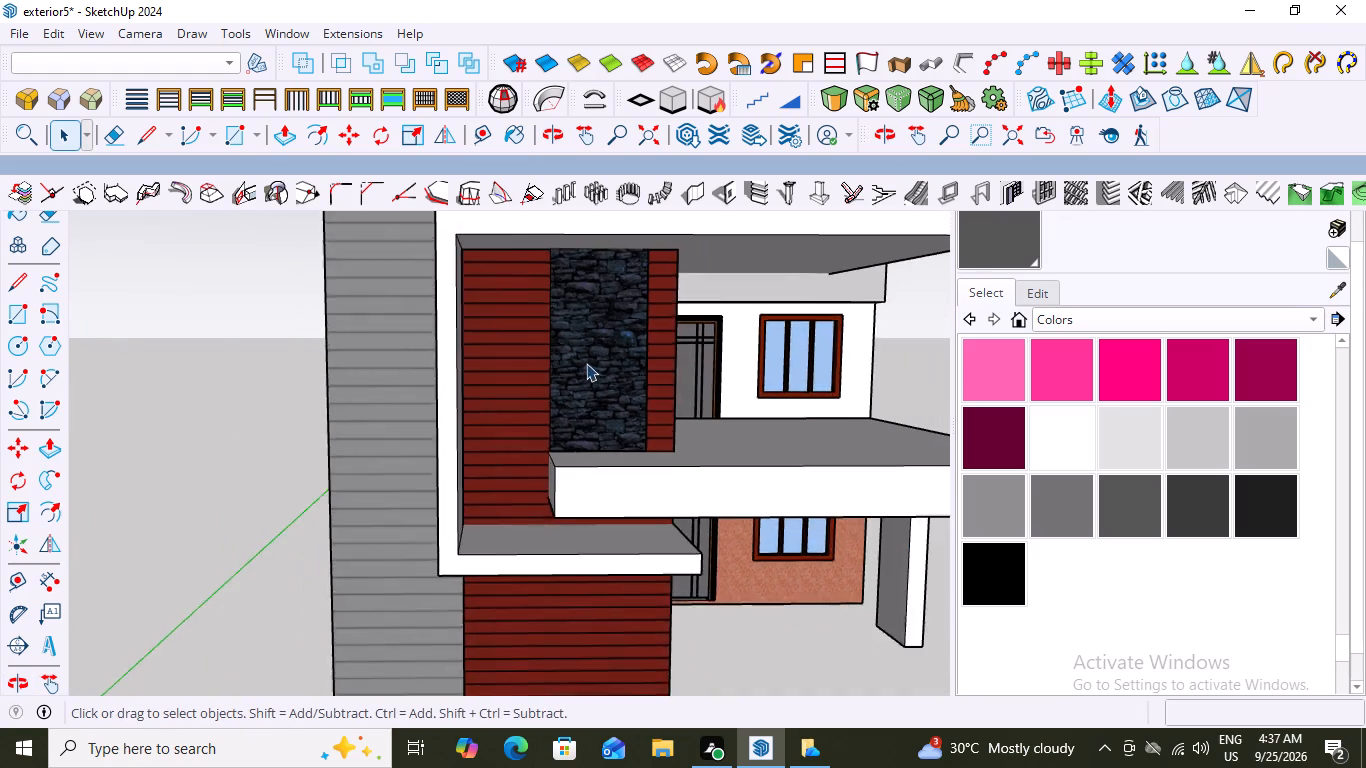
{"action": "scroll", "coordinate": [586, 363], "scroll_direction": "down", "scroll_amount": 5}
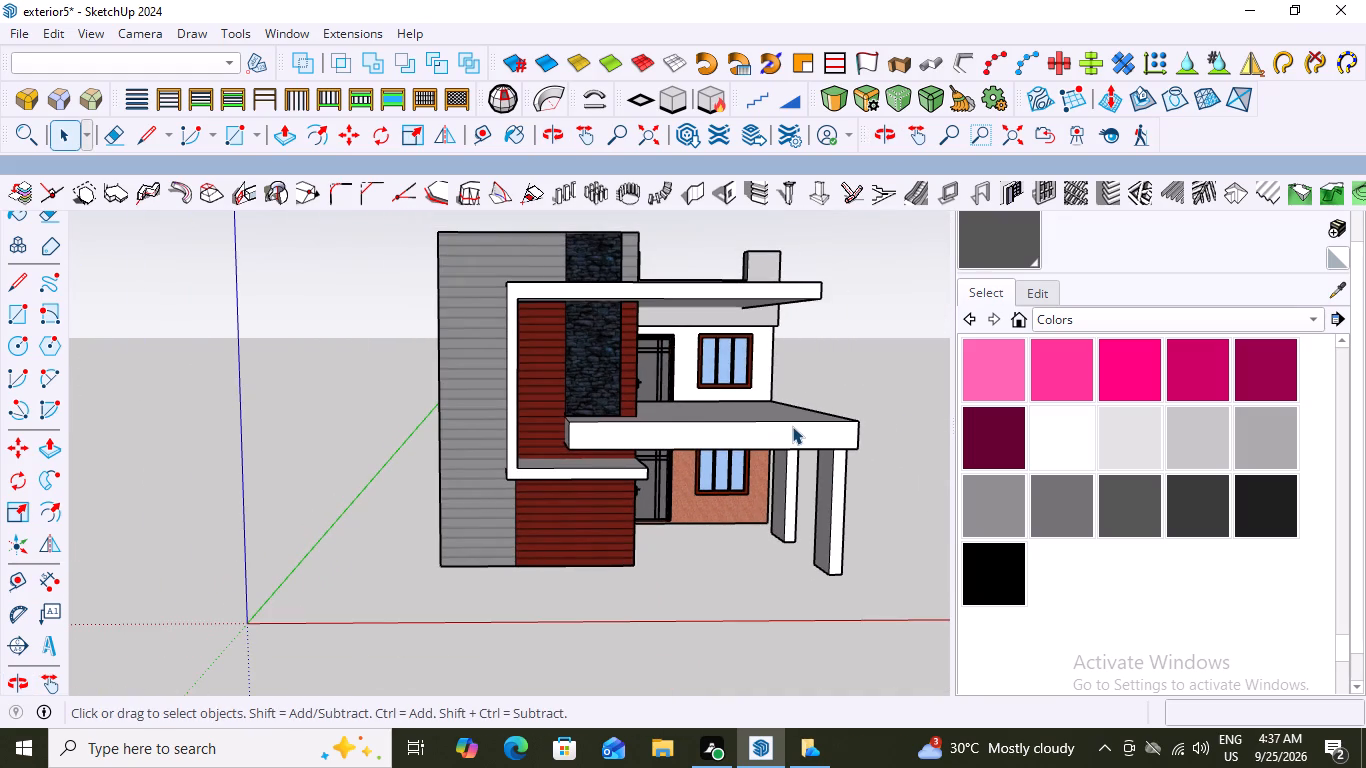
{"action": "middle_click_drag", "start_coordinate": [797, 378], "coordinate": [693, 384]}
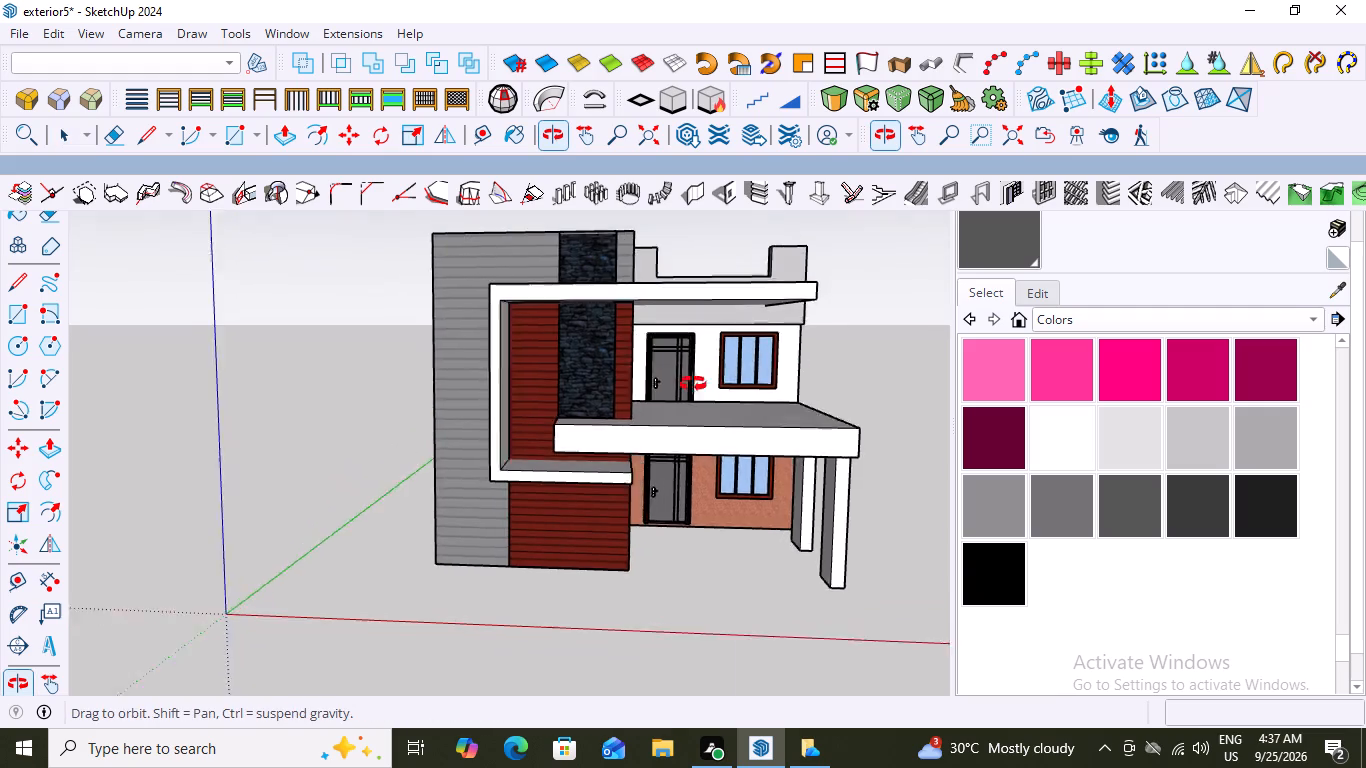
{"action": "middle_click_drag", "start_coordinate": [693, 384], "coordinate": [771, 404]}
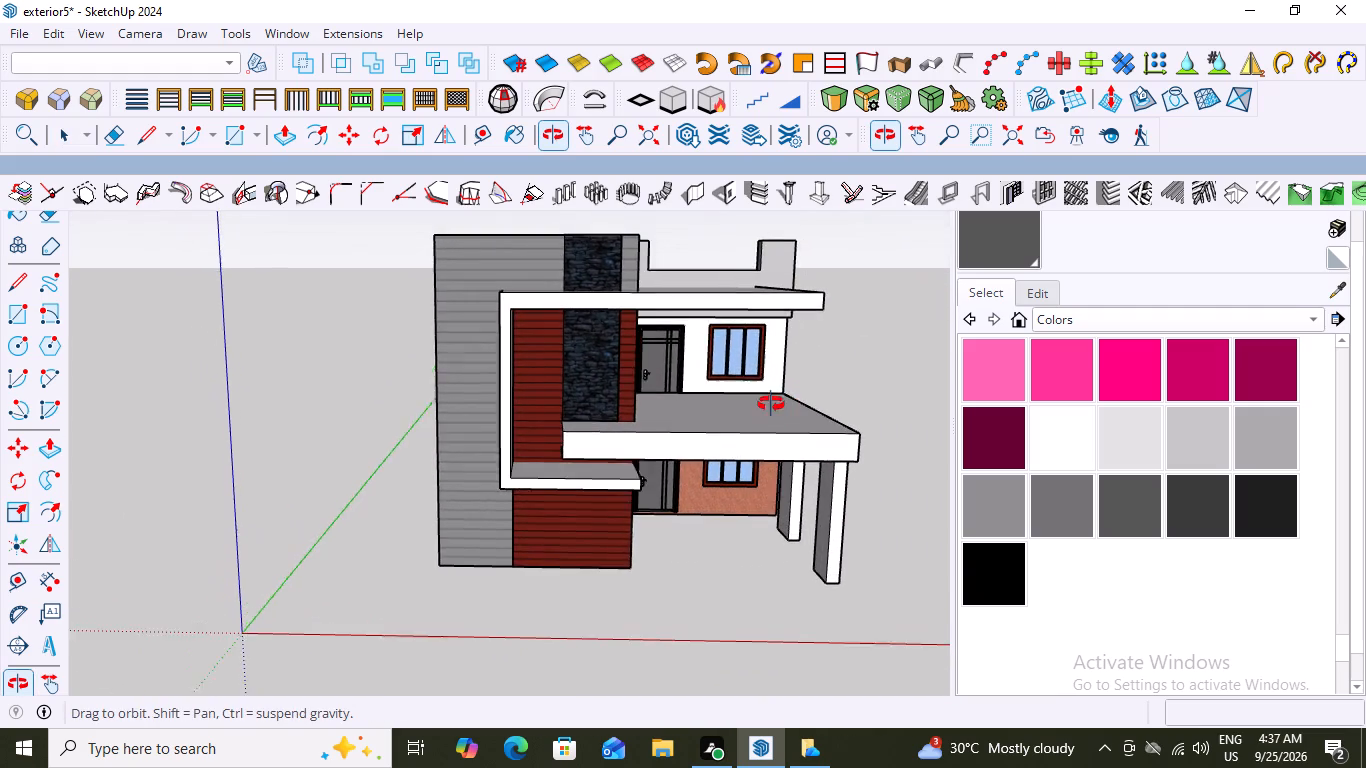
{"action": "middle_click_drag", "start_coordinate": [771, 404], "coordinate": [759, 401]}
{"action": "scroll", "coordinate": [694, 388], "scroll_direction": "down", "scroll_amount": 4}
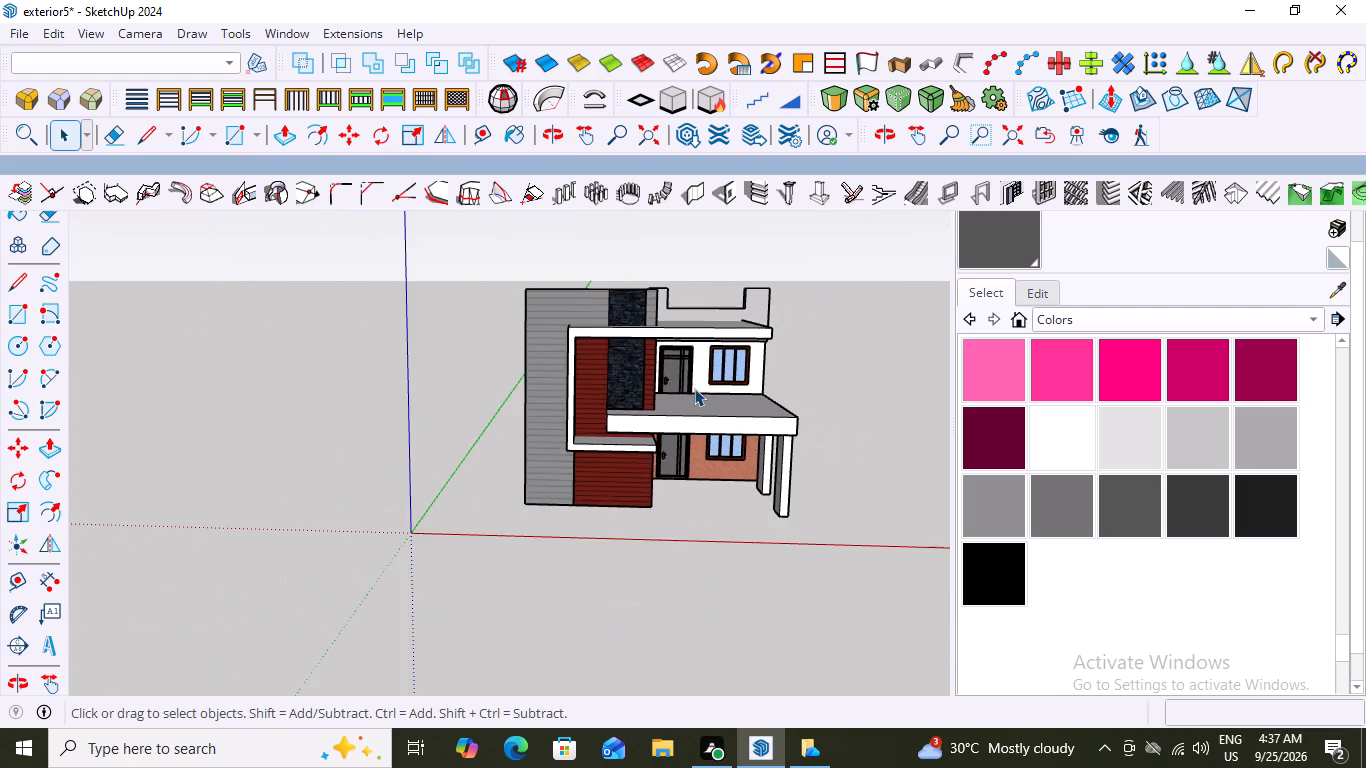
{"action": "middle_click_drag", "start_coordinate": [713, 380], "coordinate": [412, 274]}
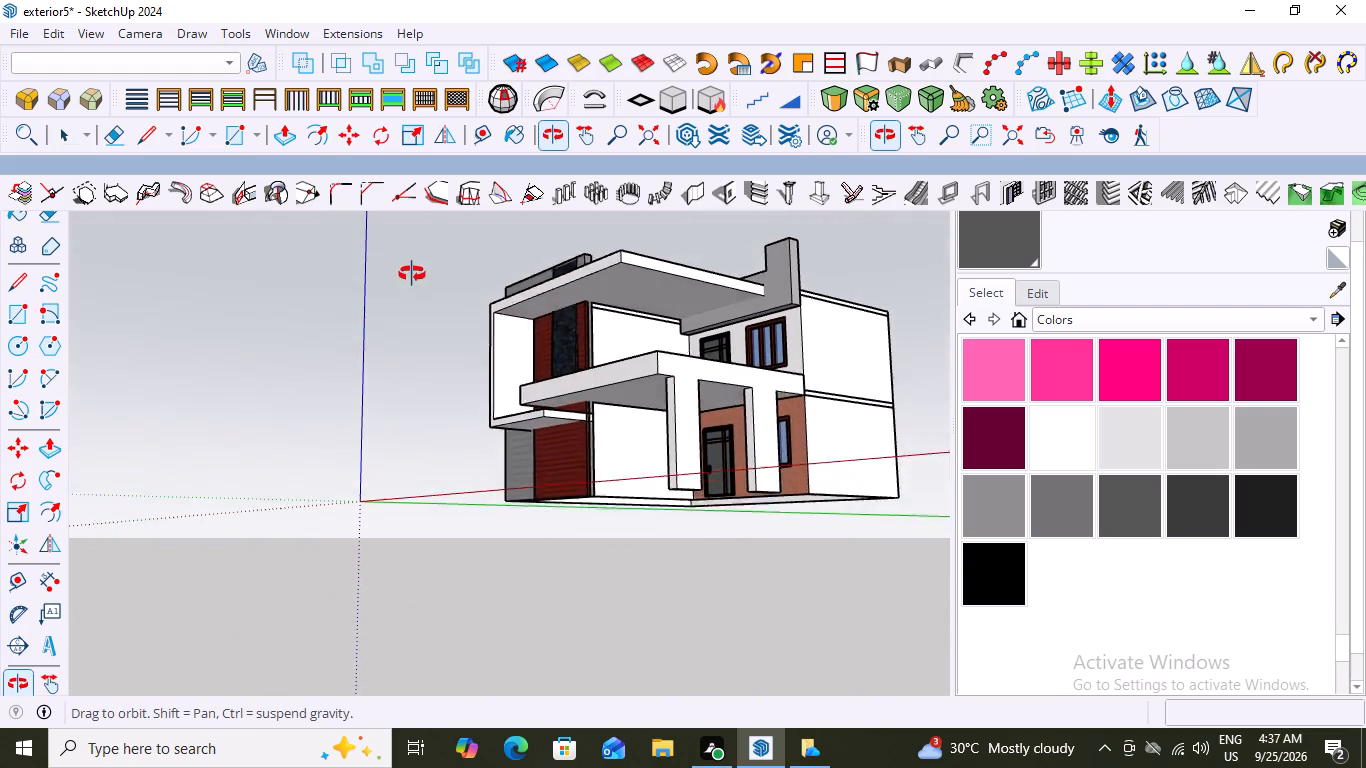
{"action": "middle_click_drag", "start_coordinate": [412, 274], "coordinate": [799, 469]}
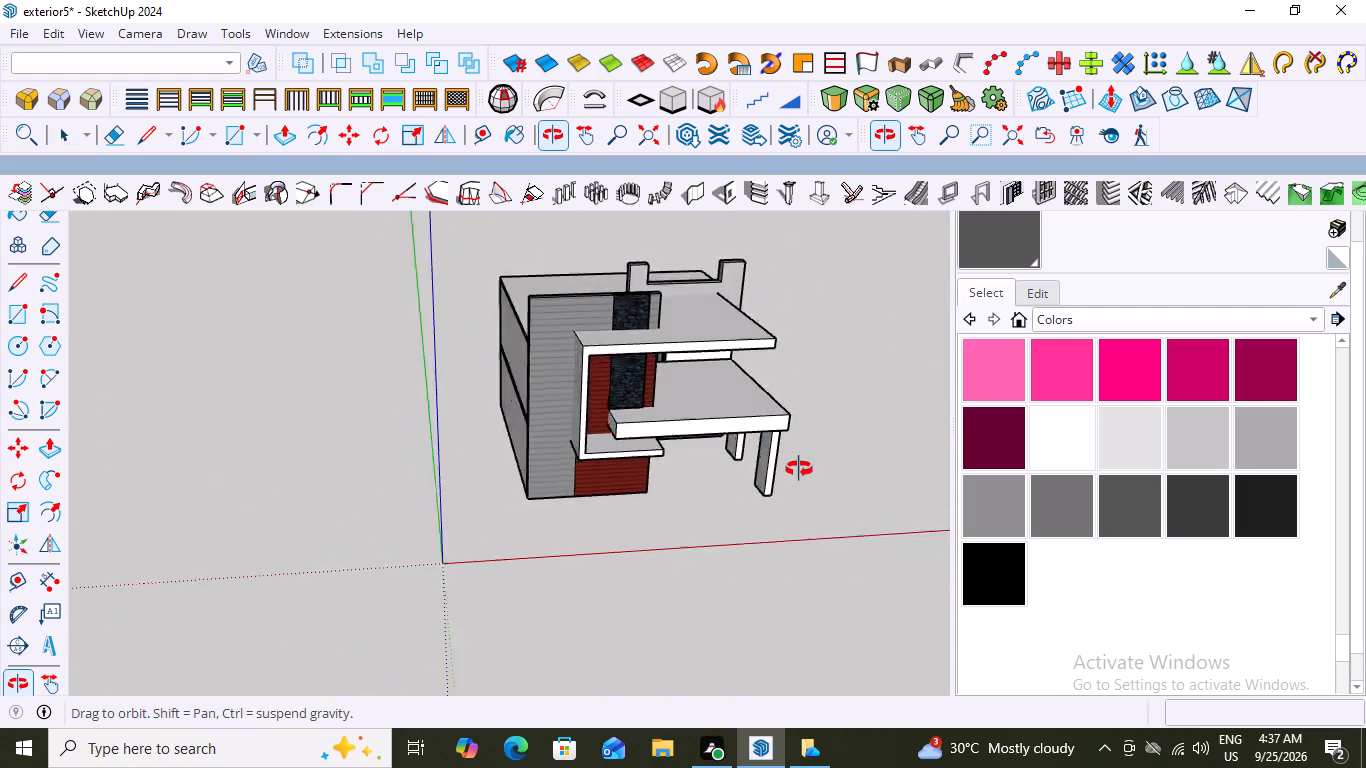
{"action": "middle_click_drag", "start_coordinate": [799, 469], "coordinate": [723, 354]}
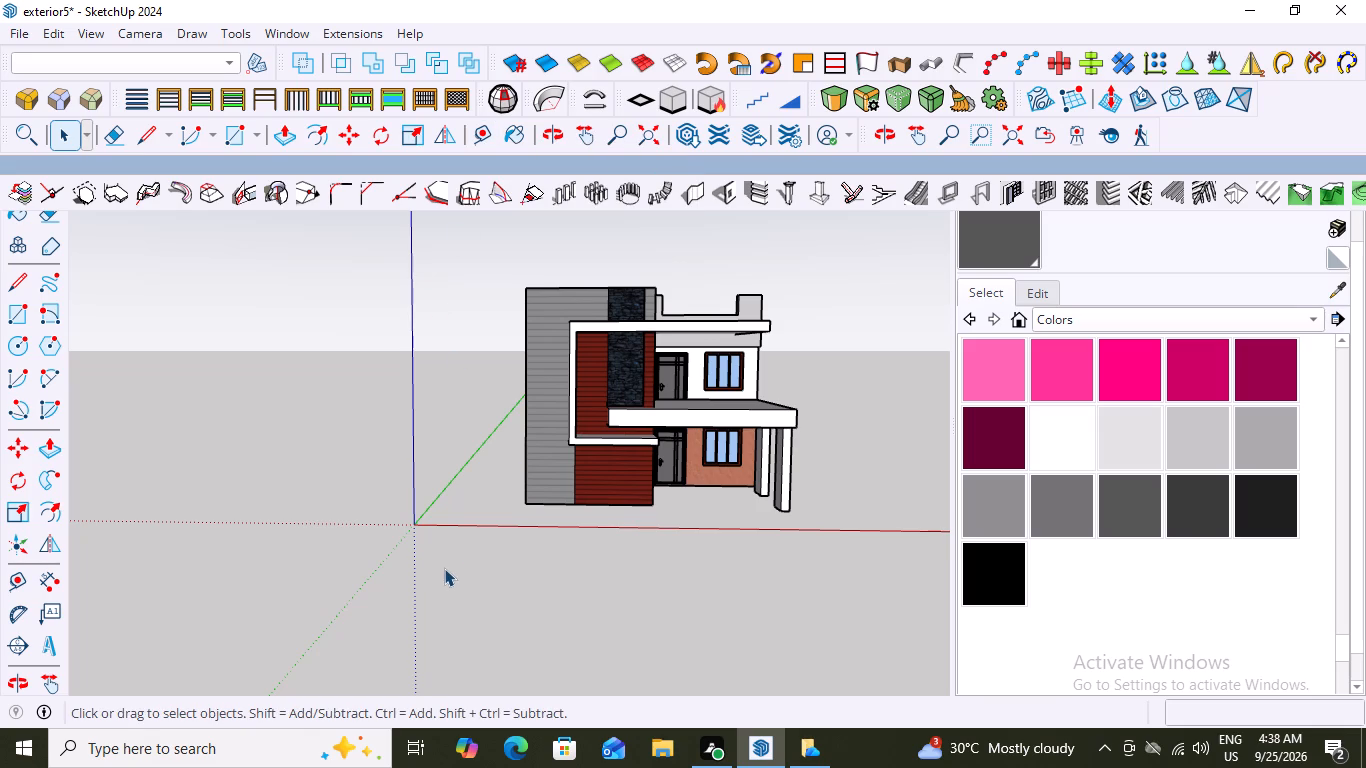
Examine the front facade again, including the upper-floor door and window and the projecting slabs from above.
{"action": "scroll", "coordinate": [684, 505], "scroll_direction": "up", "scroll_amount": 2}
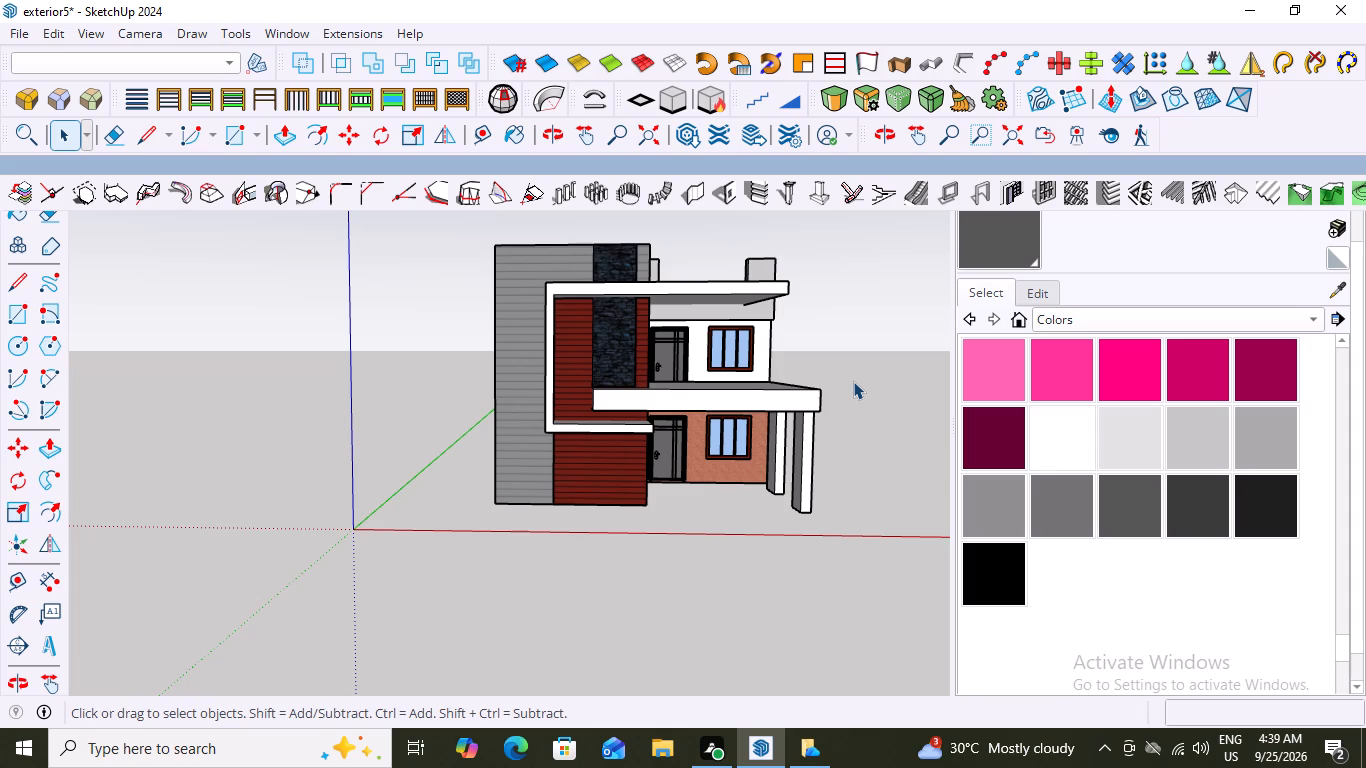
{"action": "scroll", "coordinate": [703, 426], "scroll_direction": "down", "scroll_amount": 7}
{"action": "middle_click_drag", "start_coordinate": [686, 422], "coordinate": [724, 424]}
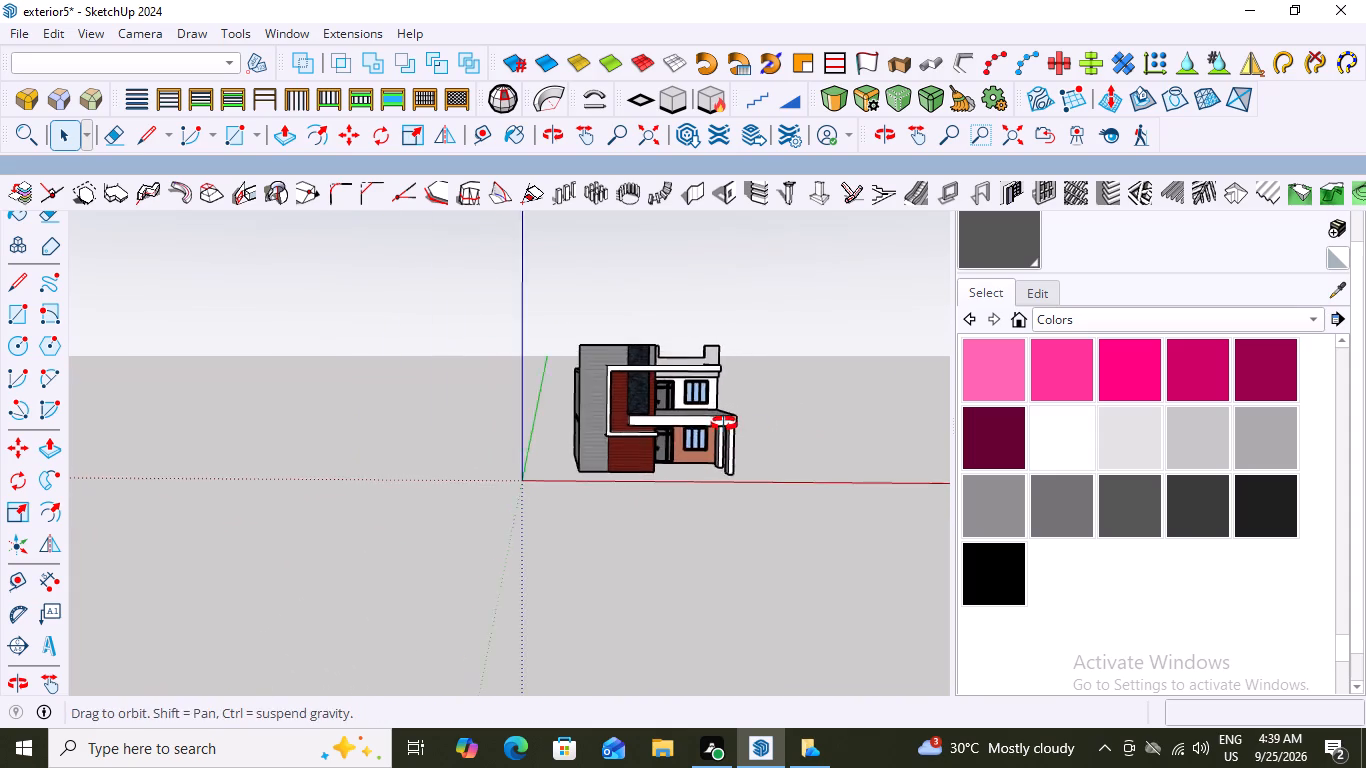
{"action": "middle_click_drag", "start_coordinate": [724, 424], "coordinate": [768, 445]}
{"action": "scroll", "coordinate": [665, 364], "scroll_direction": "up", "scroll_amount": 12}
{"action": "middle_click_drag", "start_coordinate": [739, 401], "coordinate": [557, 393]}
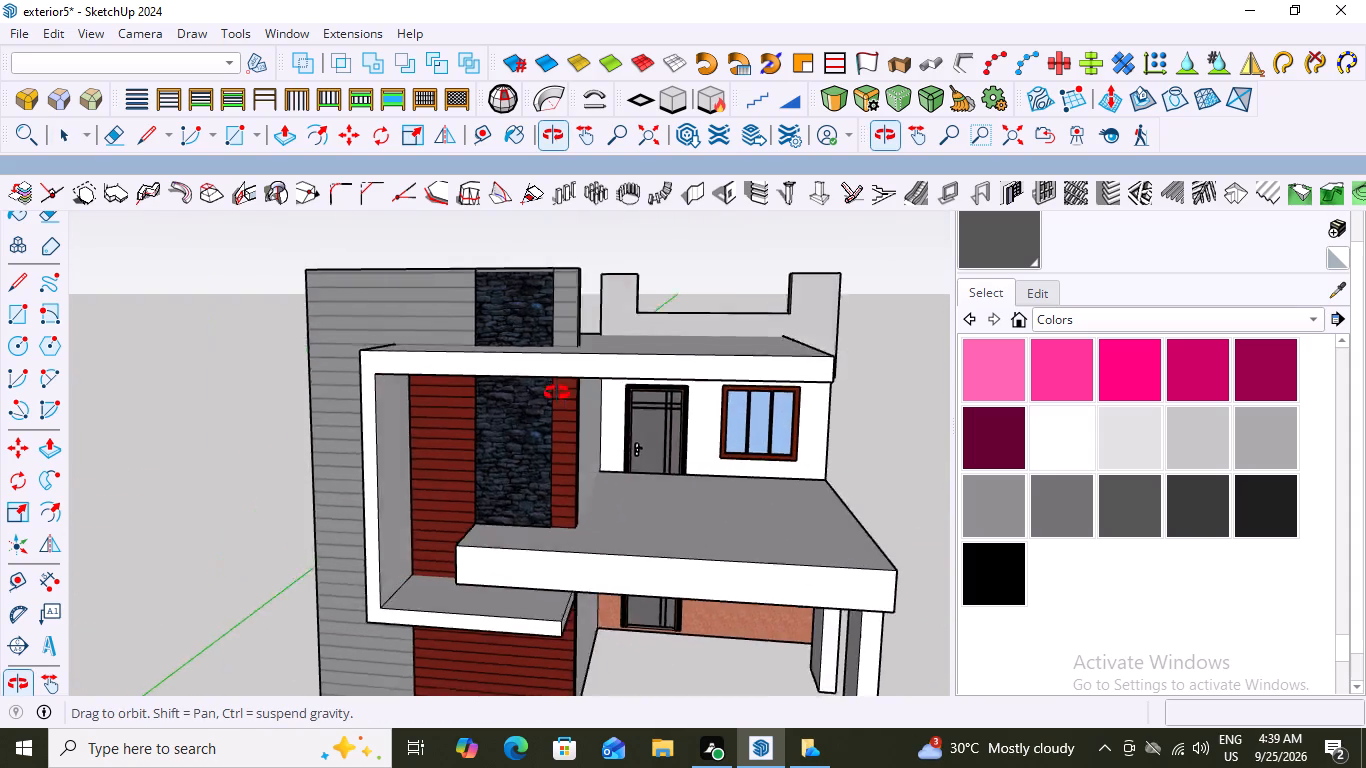
{"action": "middle_click_drag", "start_coordinate": [557, 393], "coordinate": [645, 437]}
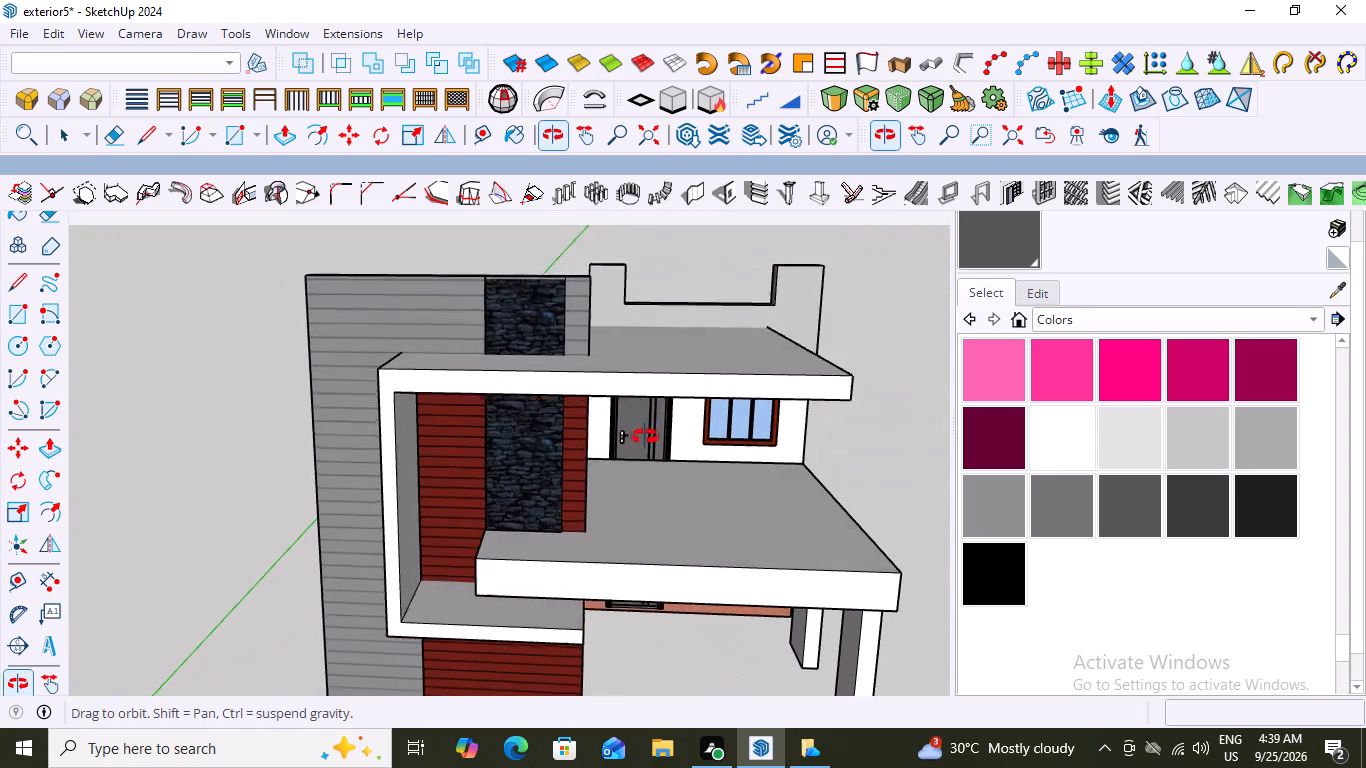
{"action": "middle_click_drag", "start_coordinate": [645, 437], "coordinate": [641, 443]}
Examine the house's rear and side walls, roof and parapet, coming back round to the front canopies and cladding.
{"action": "scroll", "coordinate": [617, 433], "scroll_direction": "down", "scroll_amount": 8}
{"action": "middle_click_drag", "start_coordinate": [531, 414], "coordinate": [888, 447]}
{"action": "scroll", "coordinate": [384, 371], "scroll_direction": "up", "scroll_amount": 2}
{"action": "middle_click_drag", "start_coordinate": [402, 377], "coordinate": [609, 390]}
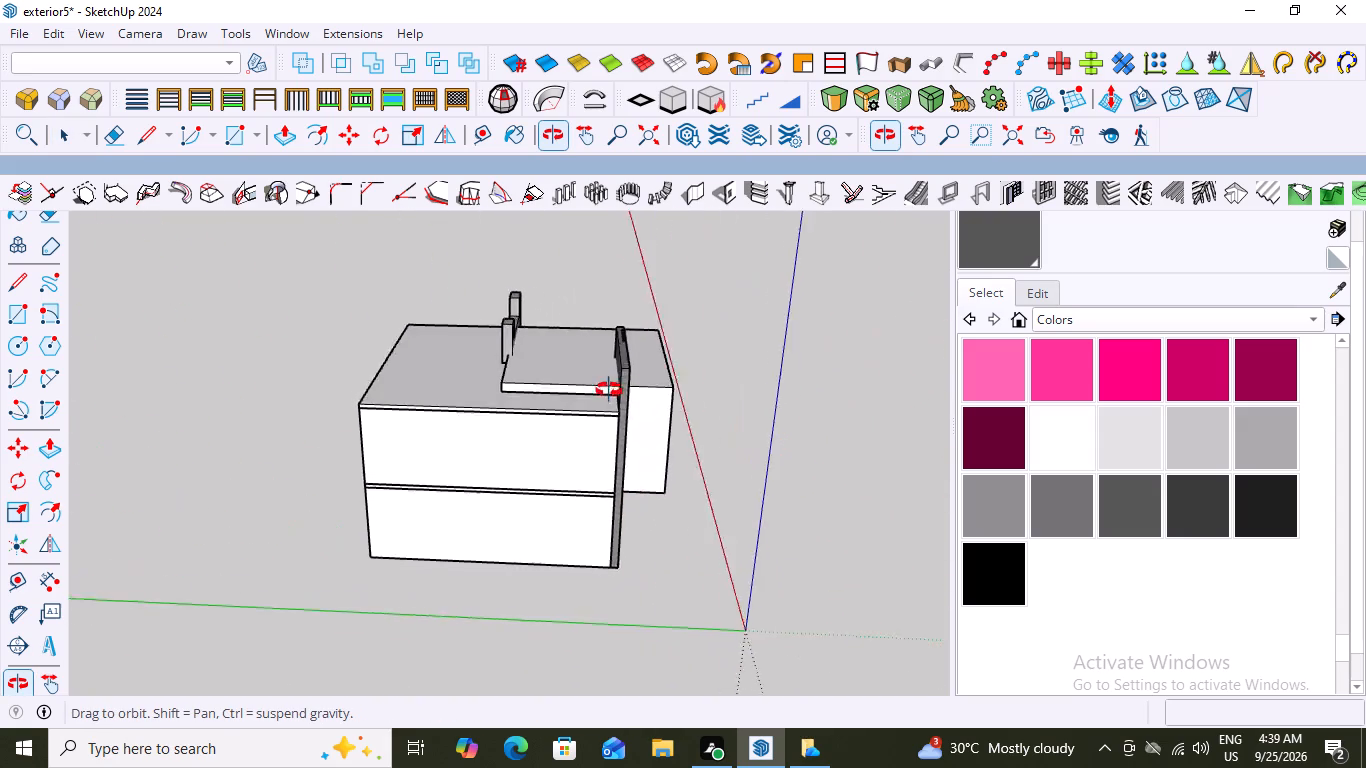
{"action": "middle_click_drag", "start_coordinate": [609, 390], "coordinate": [831, 337]}
{"action": "scroll", "coordinate": [564, 375], "scroll_direction": "up", "scroll_amount": 3}
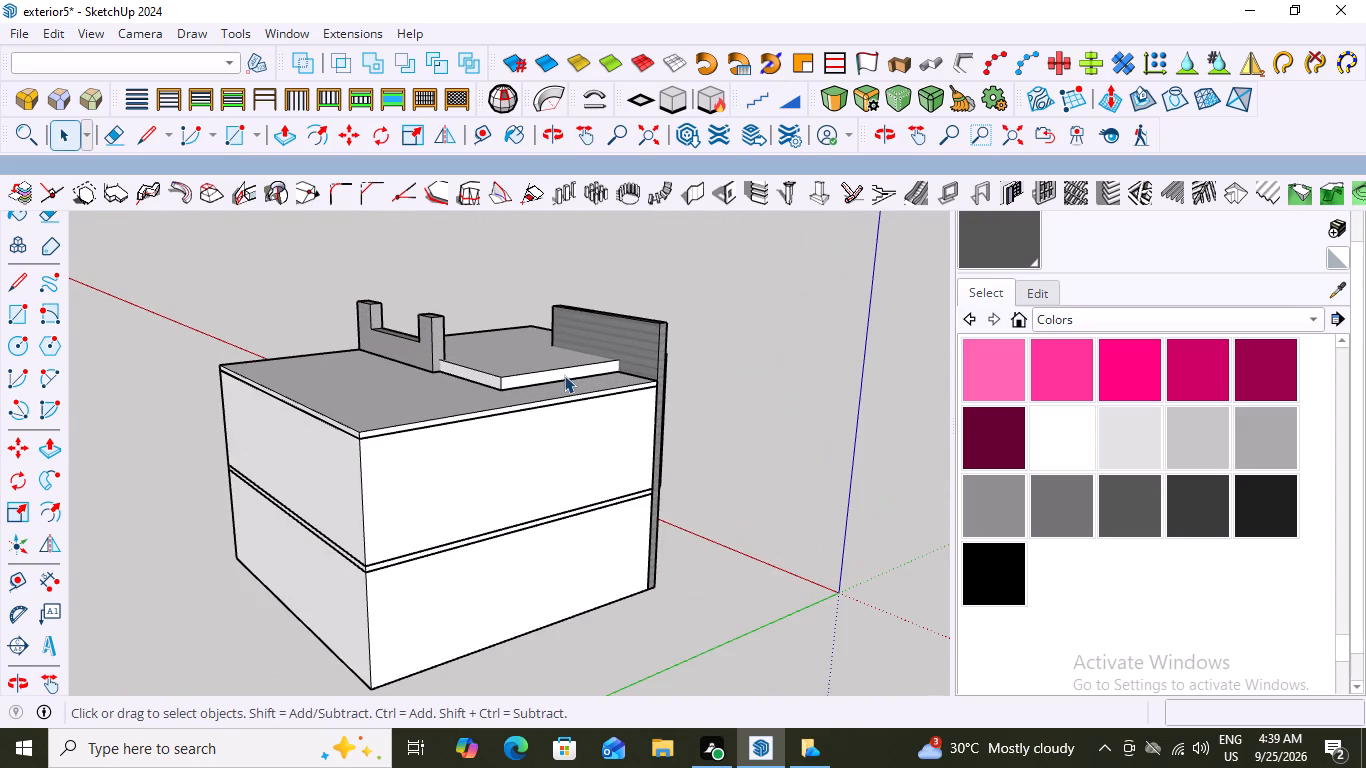
{"action": "scroll", "coordinate": [564, 375], "scroll_direction": "down", "scroll_amount": 6}
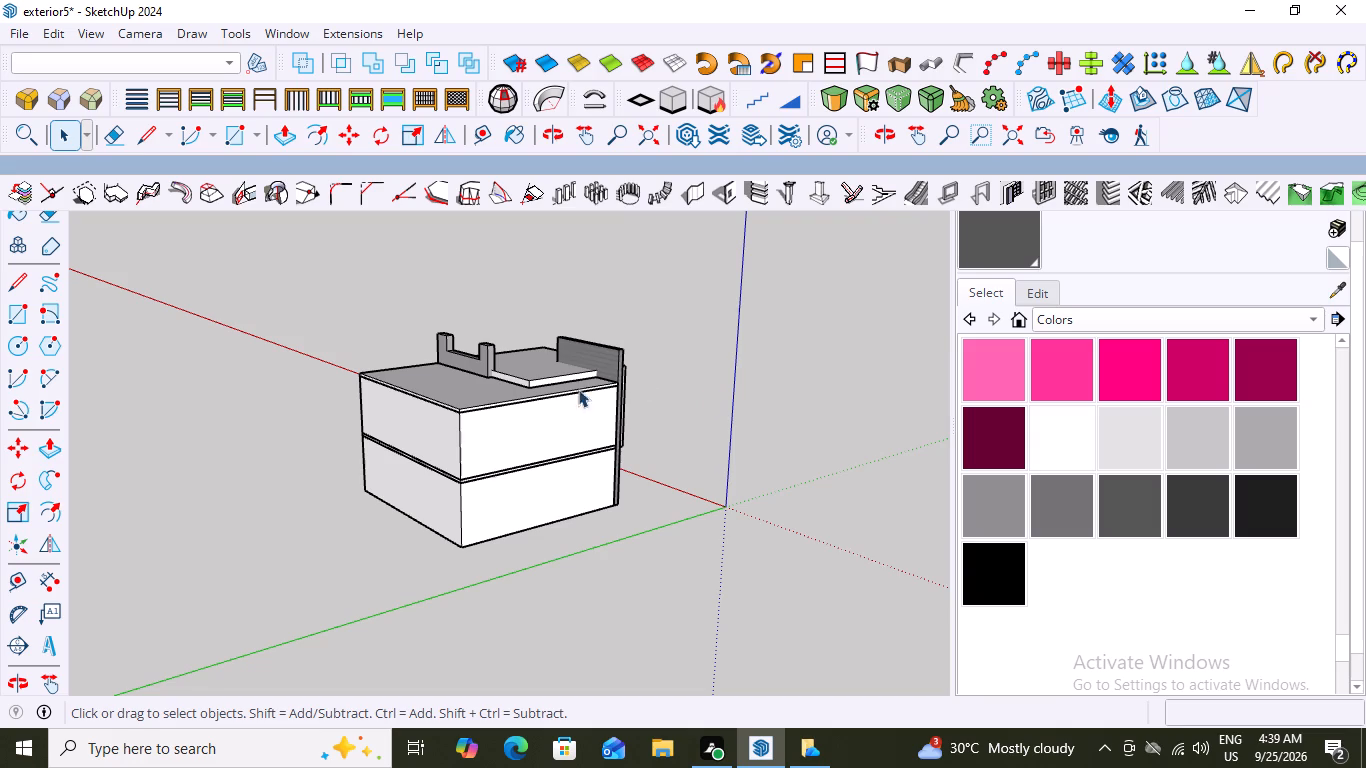
{"action": "scroll", "coordinate": [497, 380], "scroll_direction": "down", "scroll_amount": 1}
{"action": "middle_click_drag", "start_coordinate": [611, 359], "coordinate": [126, 372]}
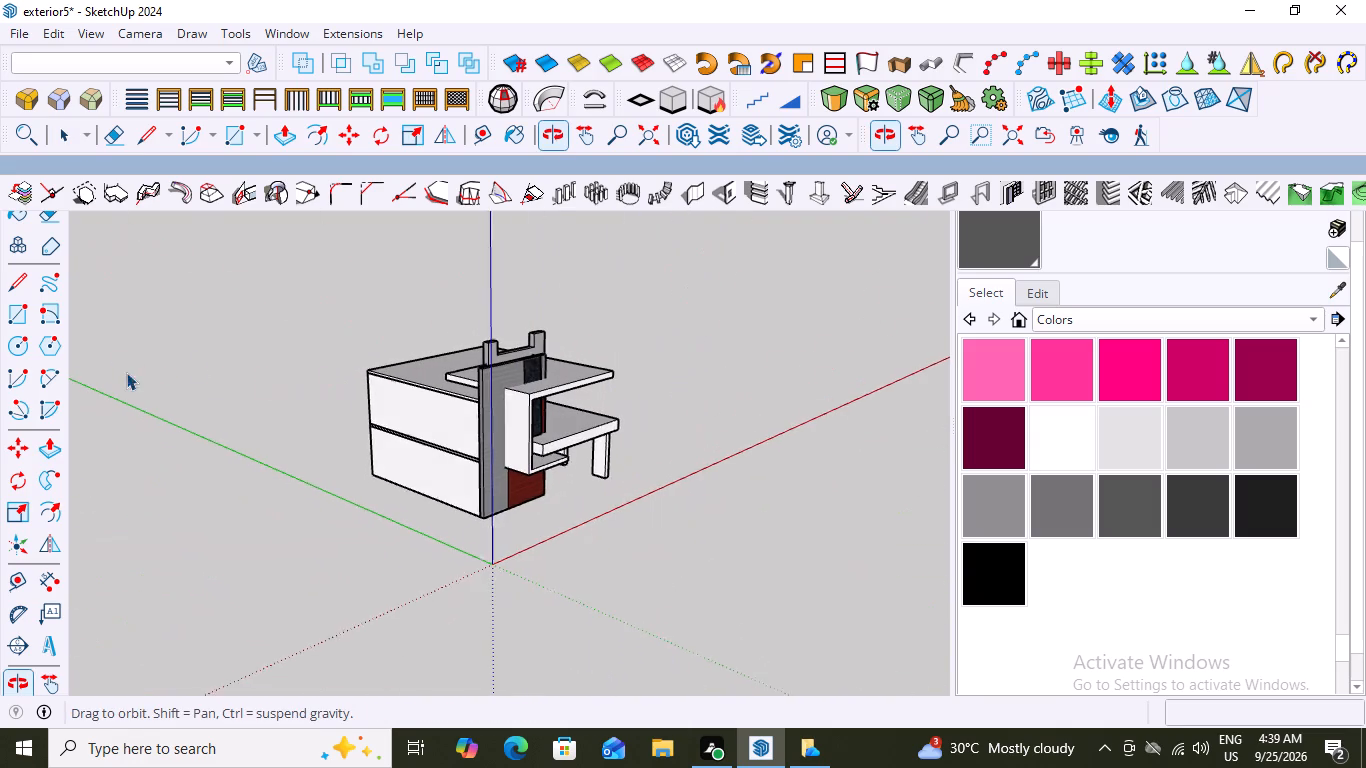
{"action": "middle_click_drag", "start_coordinate": [126, 372], "coordinate": [126, 373]}
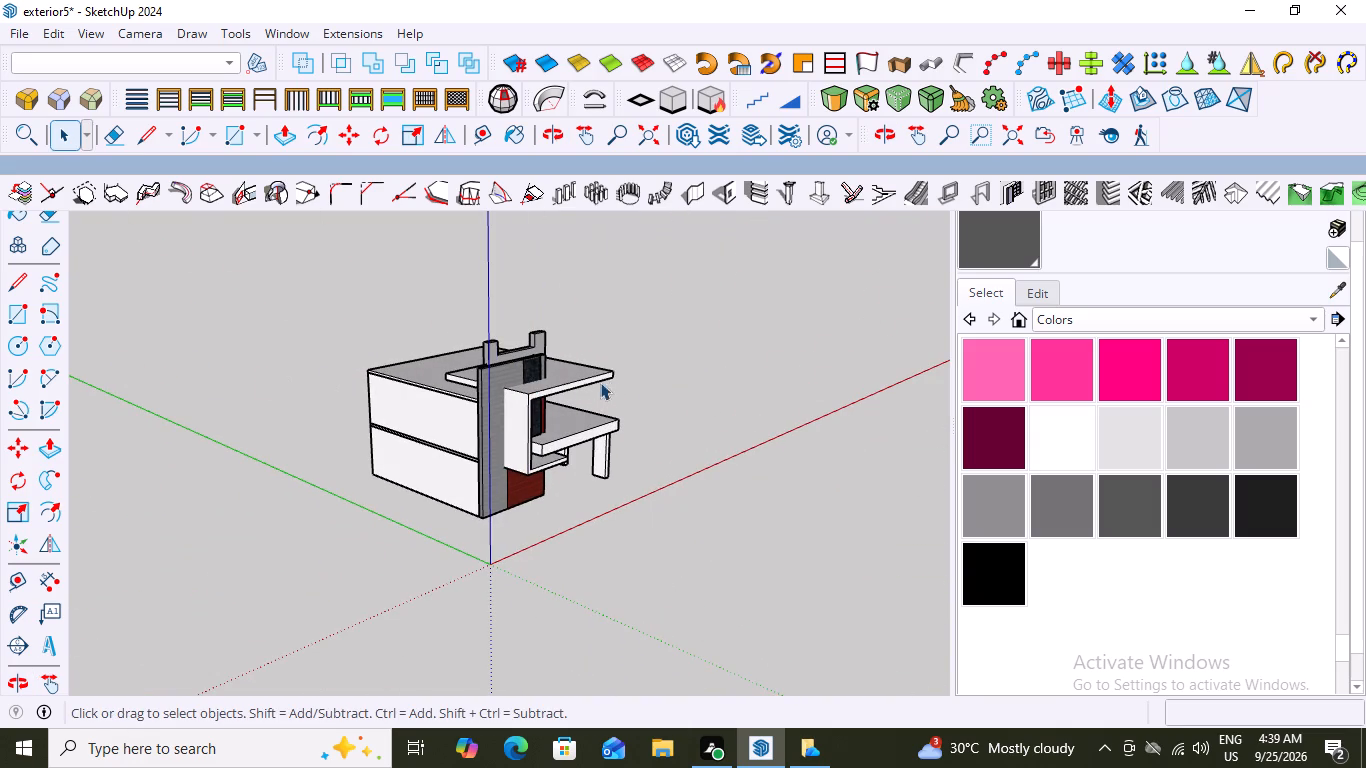
{"action": "middle_click_drag", "start_coordinate": [633, 380], "coordinate": [264, 398]}
{"action": "scroll", "coordinate": [503, 386], "scroll_direction": "up", "scroll_amount": 4}
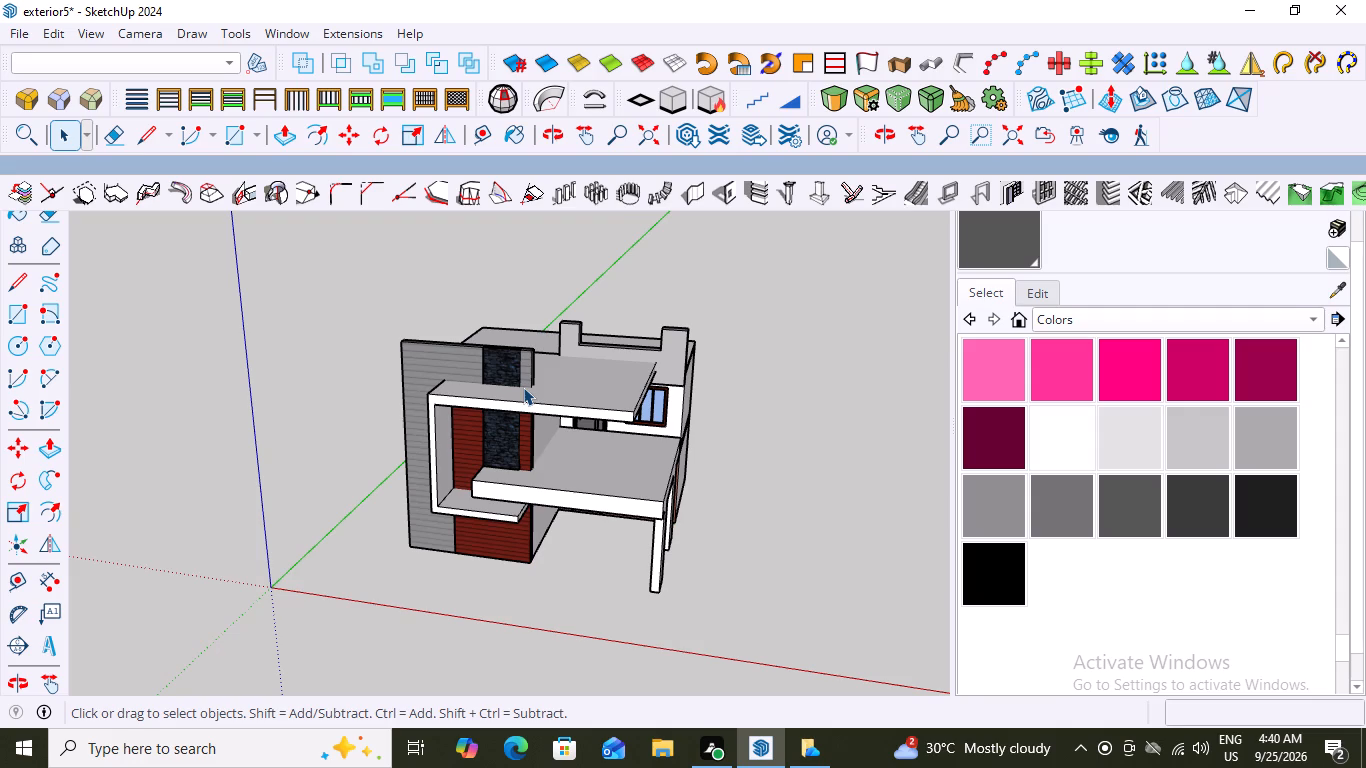
{"action": "scroll", "coordinate": [523, 387], "scroll_direction": "up", "scroll_amount": 2}
{"action": "scroll", "coordinate": [523, 387], "scroll_direction": "down", "scroll_amount": 2}
{"action": "scroll", "coordinate": [553, 416], "scroll_direction": "up", "scroll_amount": 3}
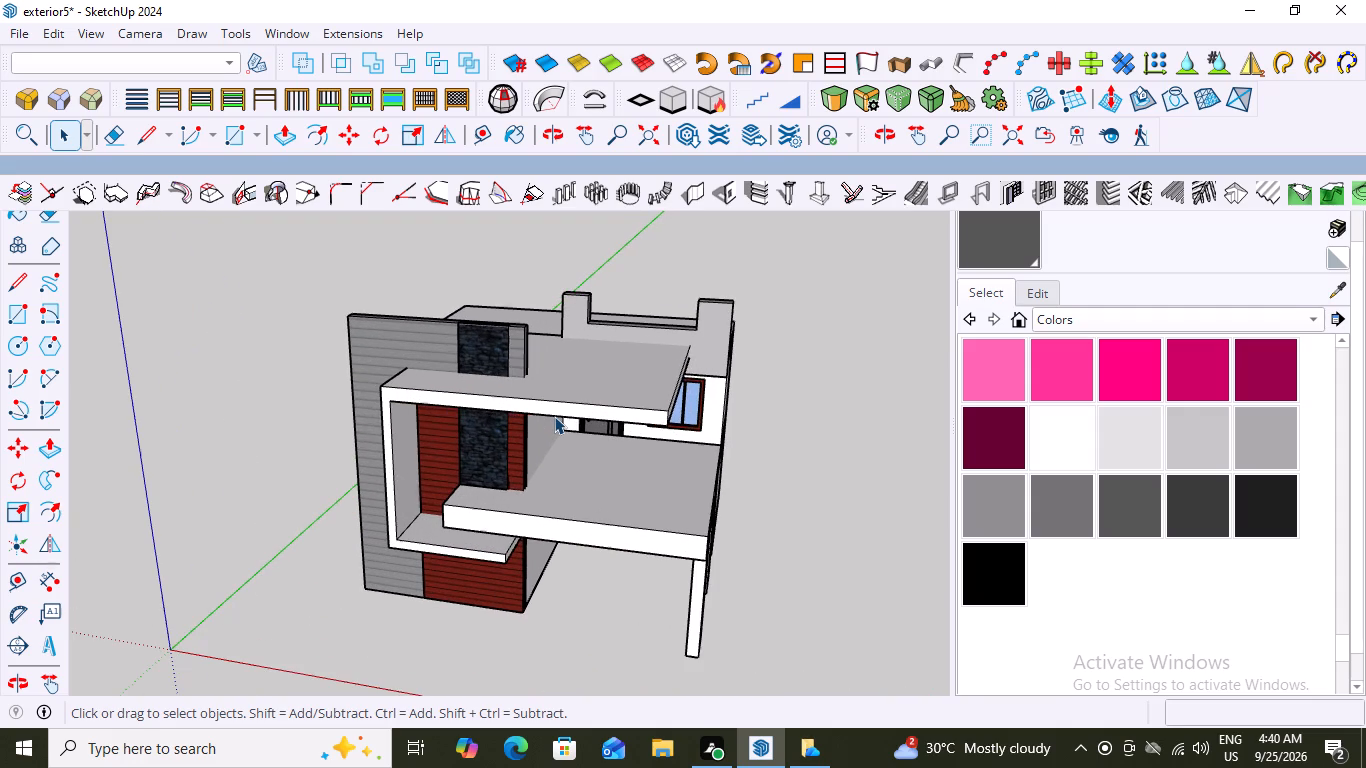
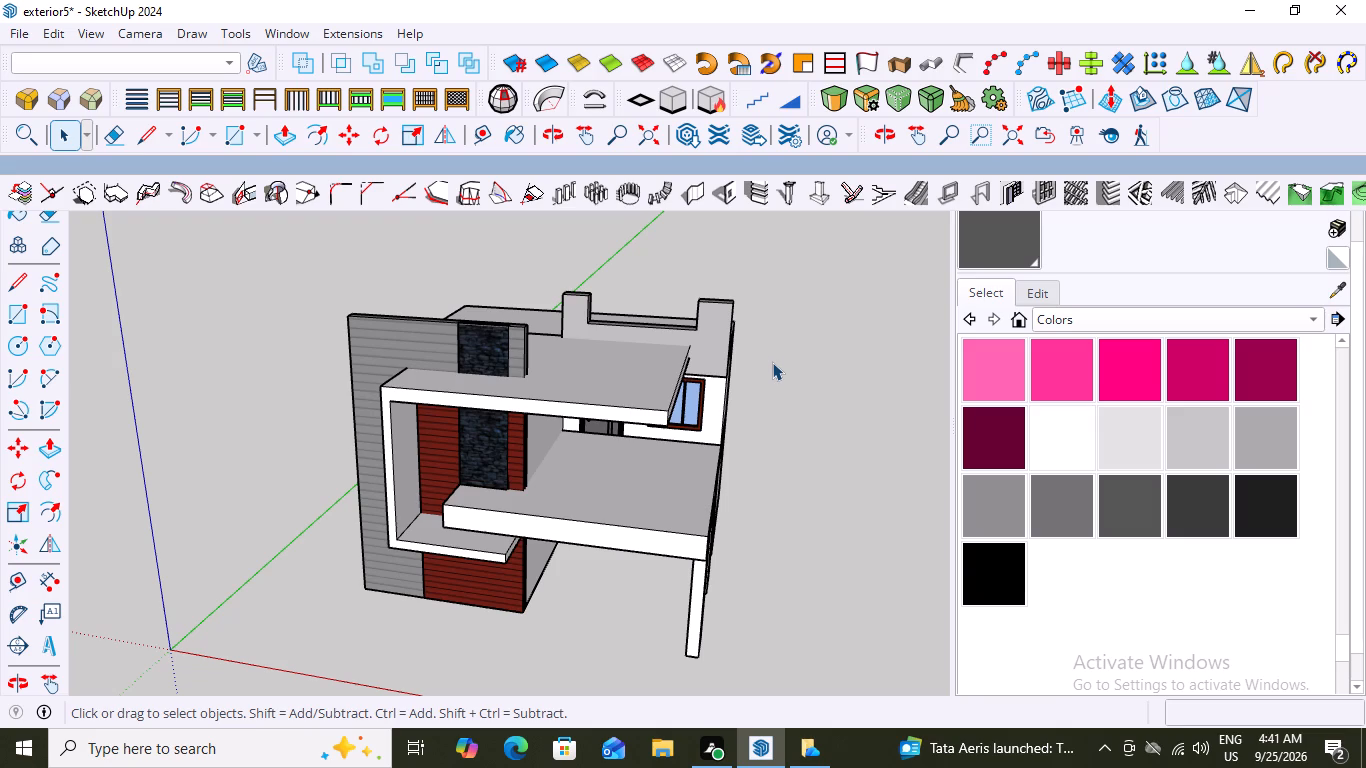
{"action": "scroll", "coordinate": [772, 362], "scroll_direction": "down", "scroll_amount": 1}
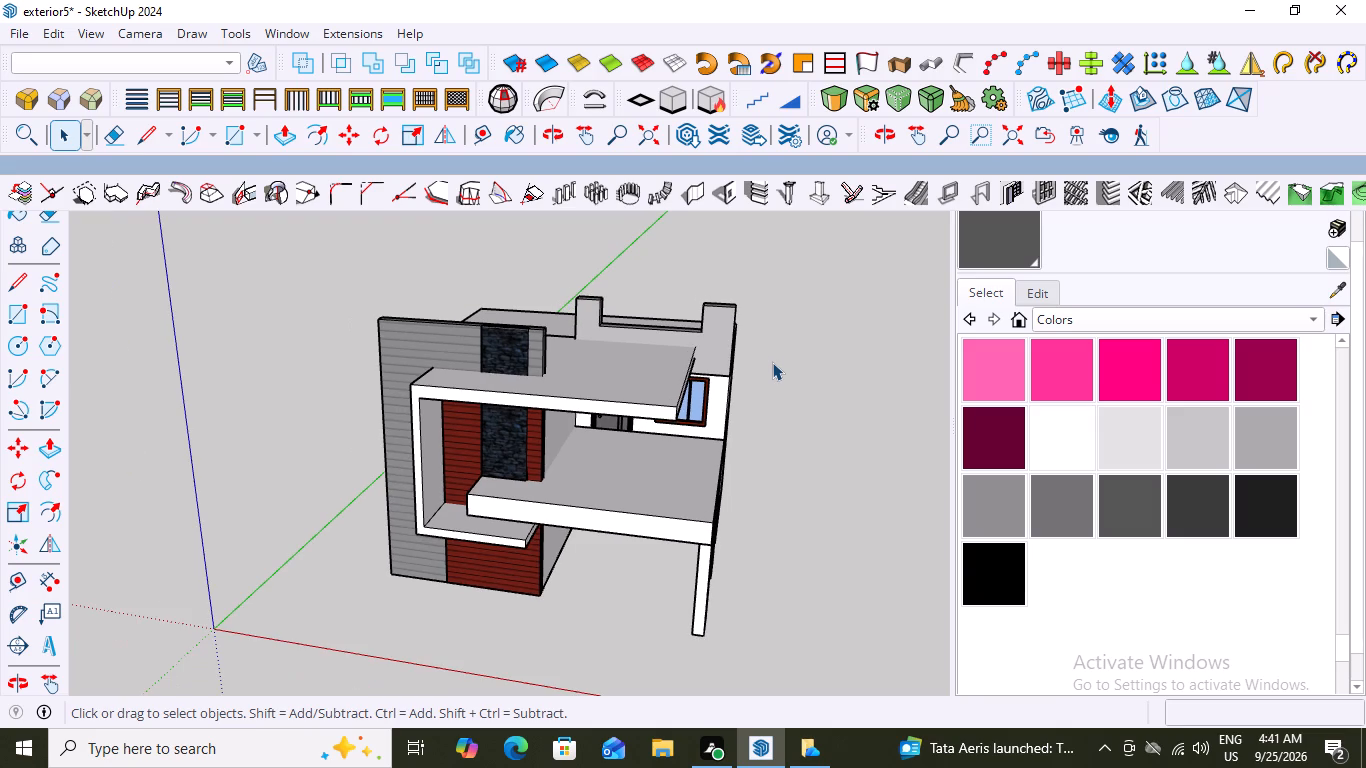
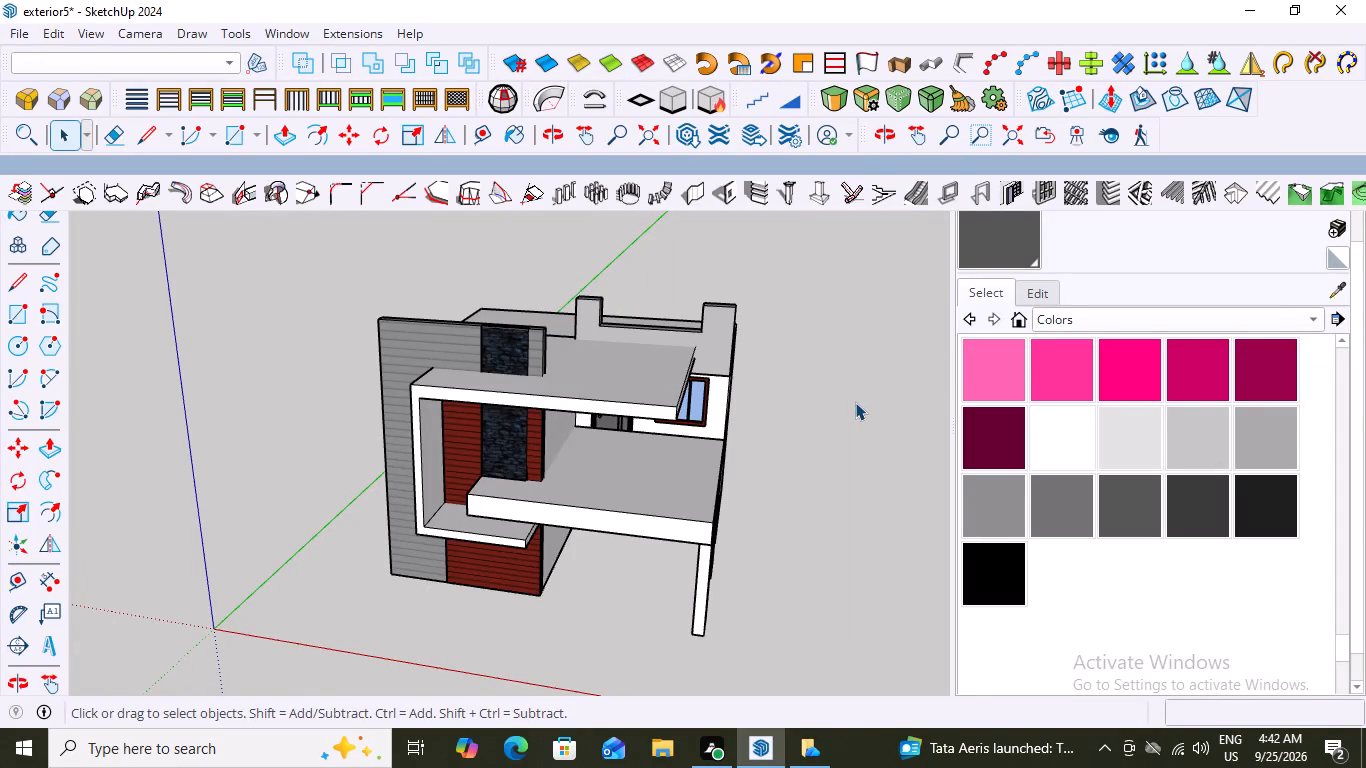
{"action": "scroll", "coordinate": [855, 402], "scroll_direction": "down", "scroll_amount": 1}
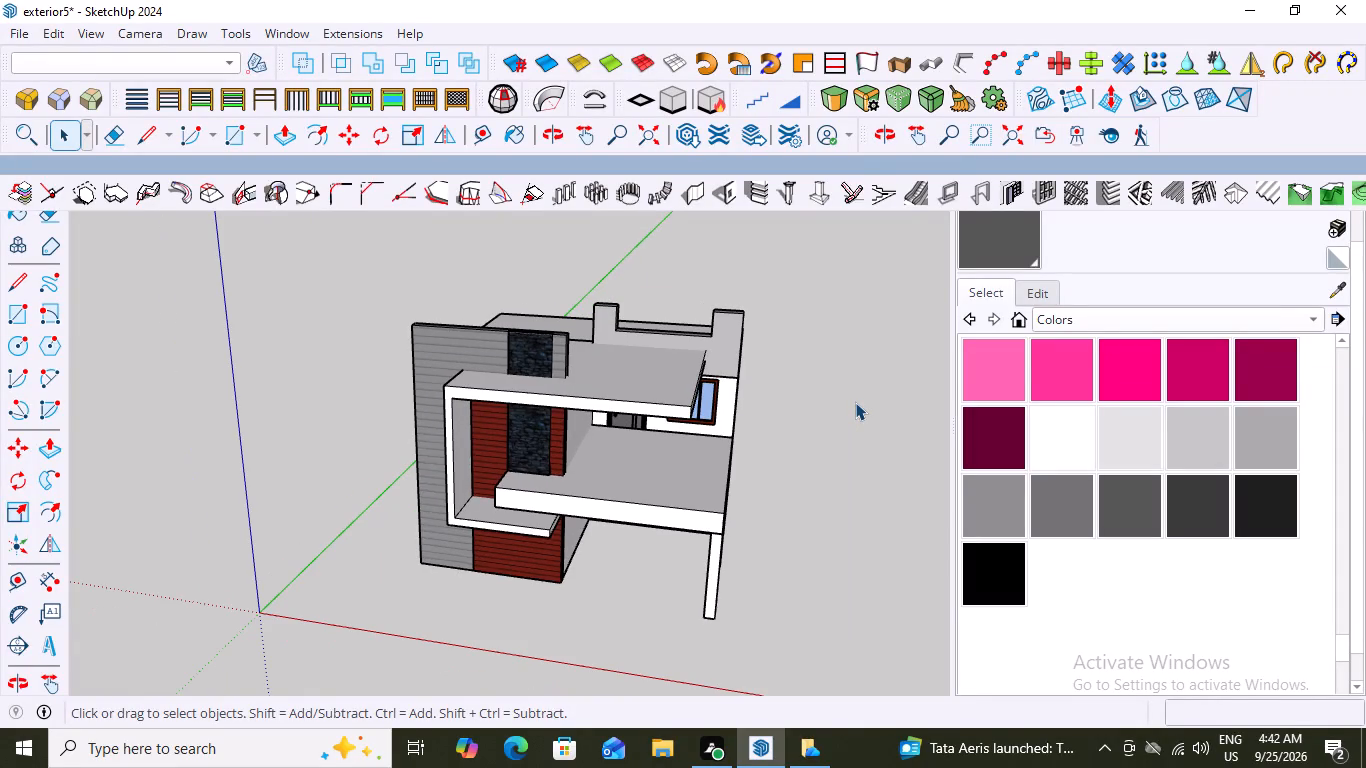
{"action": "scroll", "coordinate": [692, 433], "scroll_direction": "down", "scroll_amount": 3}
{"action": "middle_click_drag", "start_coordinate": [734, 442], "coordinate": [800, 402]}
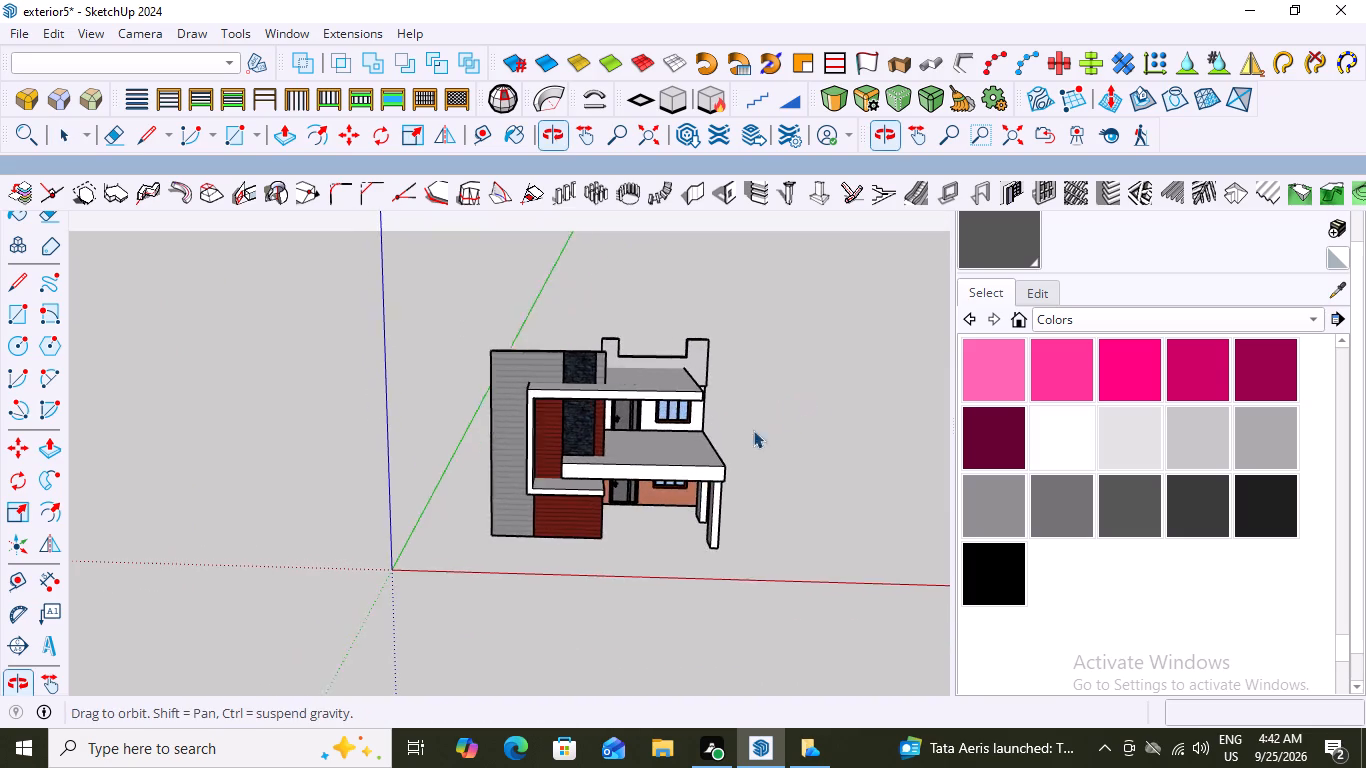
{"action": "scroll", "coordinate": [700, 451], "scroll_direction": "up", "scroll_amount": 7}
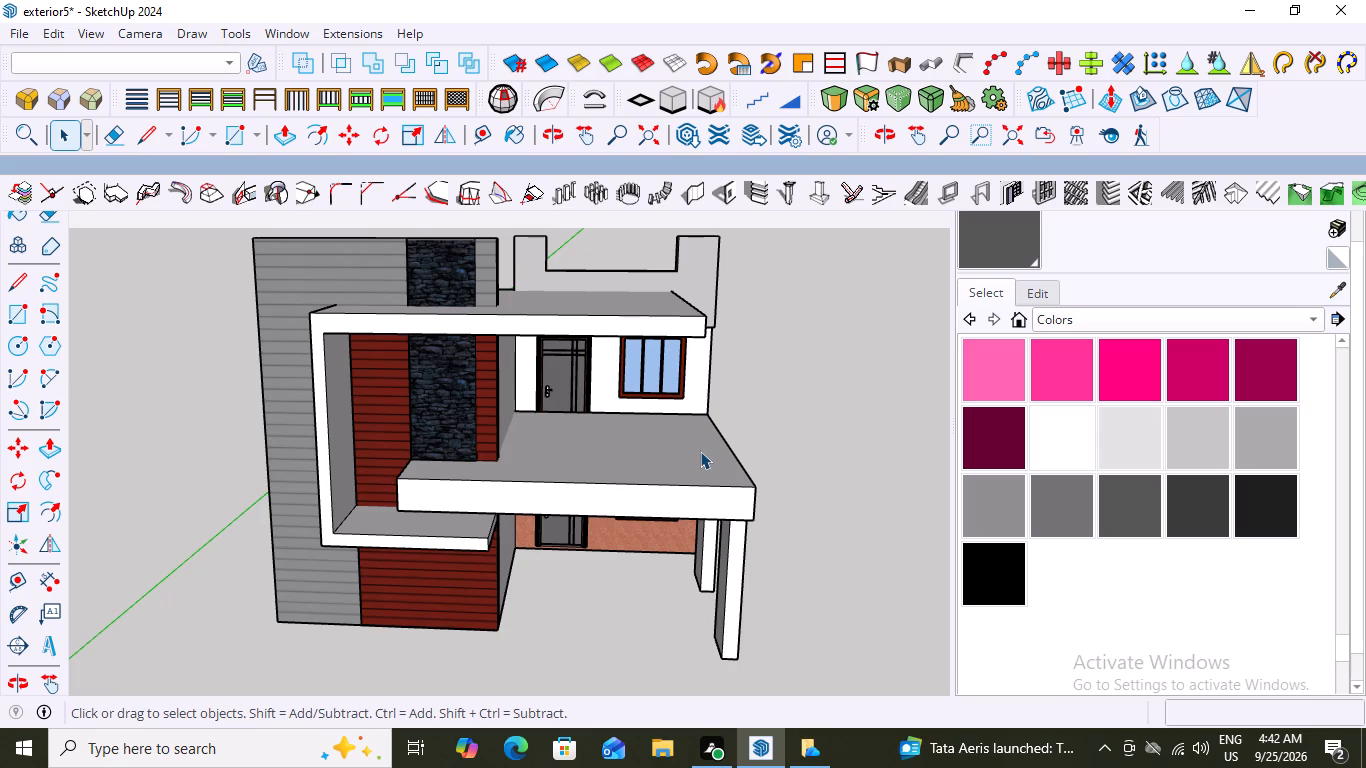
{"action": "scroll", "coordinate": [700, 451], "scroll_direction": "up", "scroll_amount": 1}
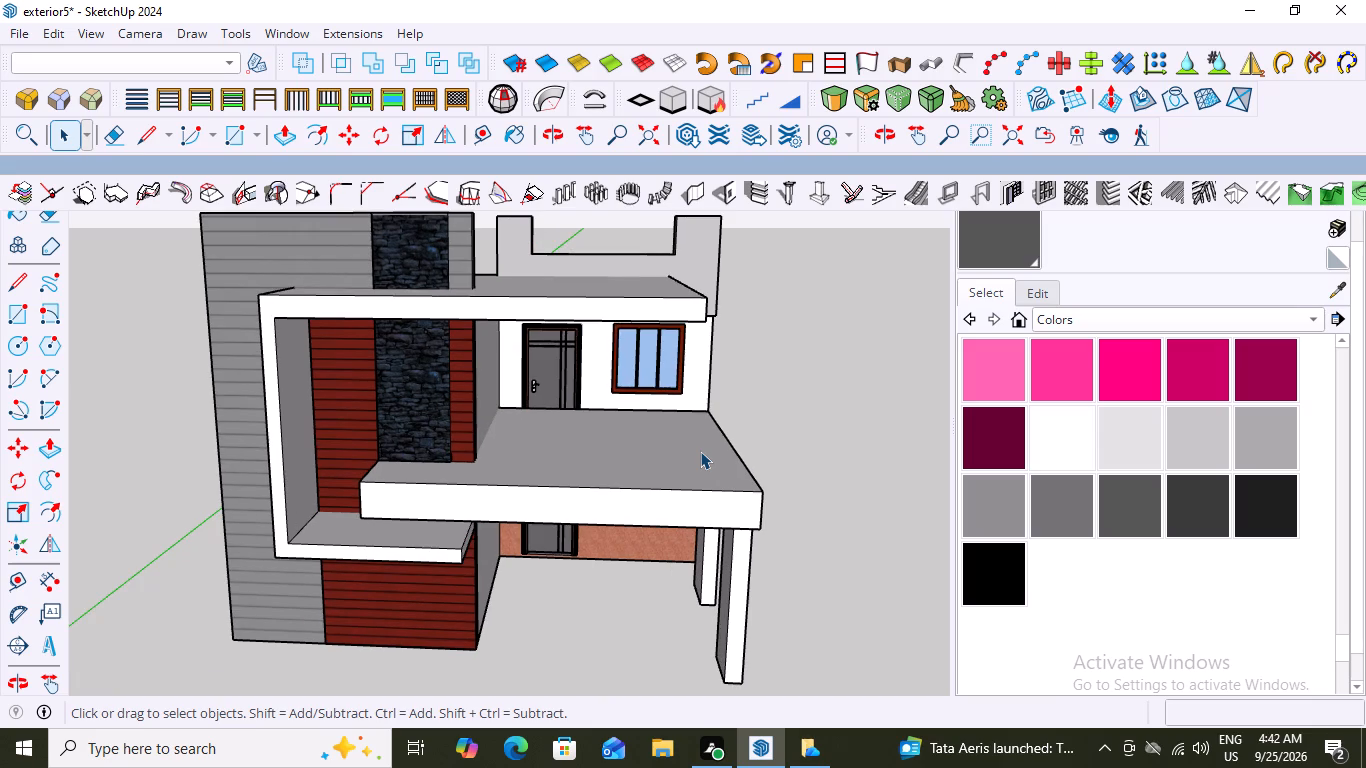
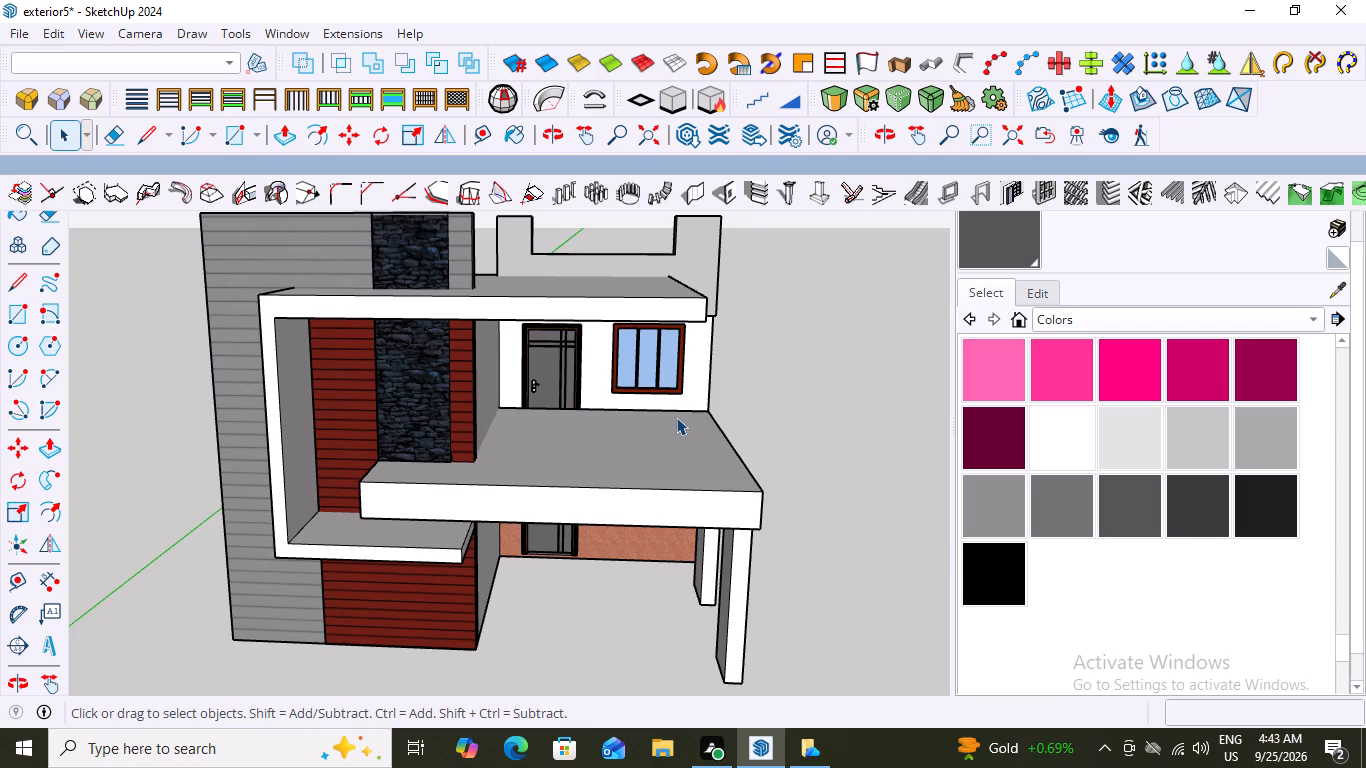
Examine the finished exterior of the house from the front, the side and above, including the balcony slabs.
{"action": "scroll", "coordinate": [547, 401], "scroll_direction": "down", "scroll_amount": 2}
{"action": "middle_click_drag", "start_coordinate": [621, 363], "coordinate": [663, 317]}
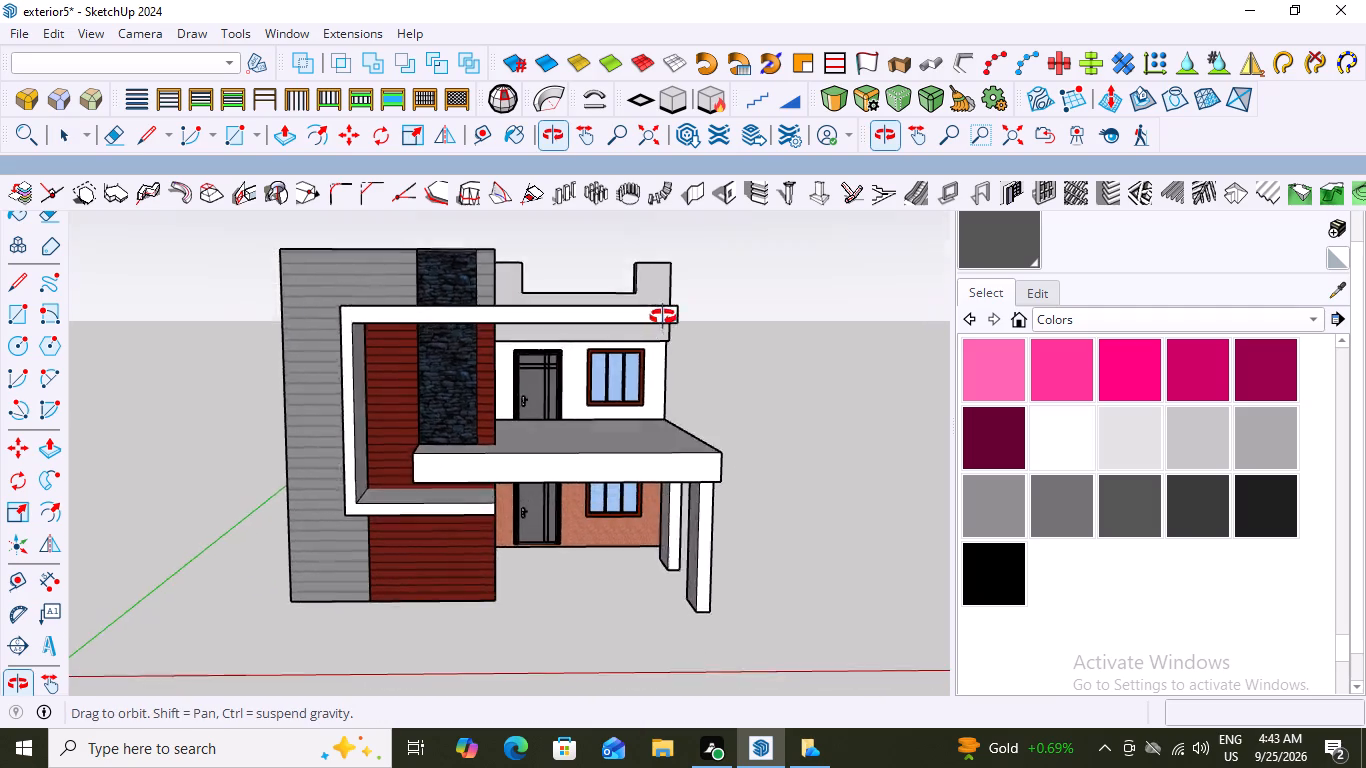
{"action": "middle_click_drag", "start_coordinate": [663, 317], "coordinate": [572, 471]}
{"action": "scroll", "coordinate": [572, 471], "scroll_direction": "down", "scroll_amount": 6}
{"action": "middle_click_drag", "start_coordinate": [665, 373], "coordinate": [560, 379]}
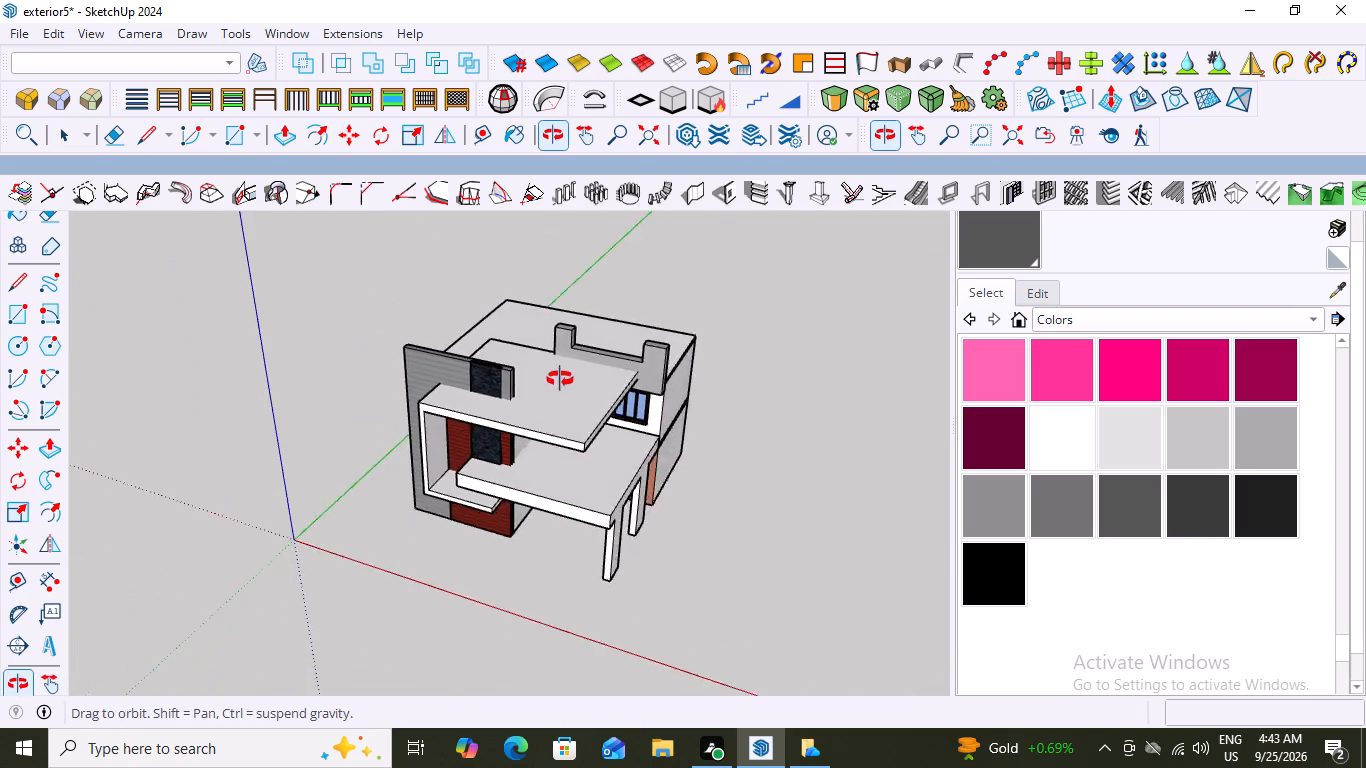
{"action": "middle_click_drag", "start_coordinate": [560, 379], "coordinate": [350, 360]}
{"action": "scroll", "coordinate": [633, 350], "scroll_direction": "up", "scroll_amount": 7}
{"action": "middle_click_drag", "start_coordinate": [580, 373], "coordinate": [652, 364]}
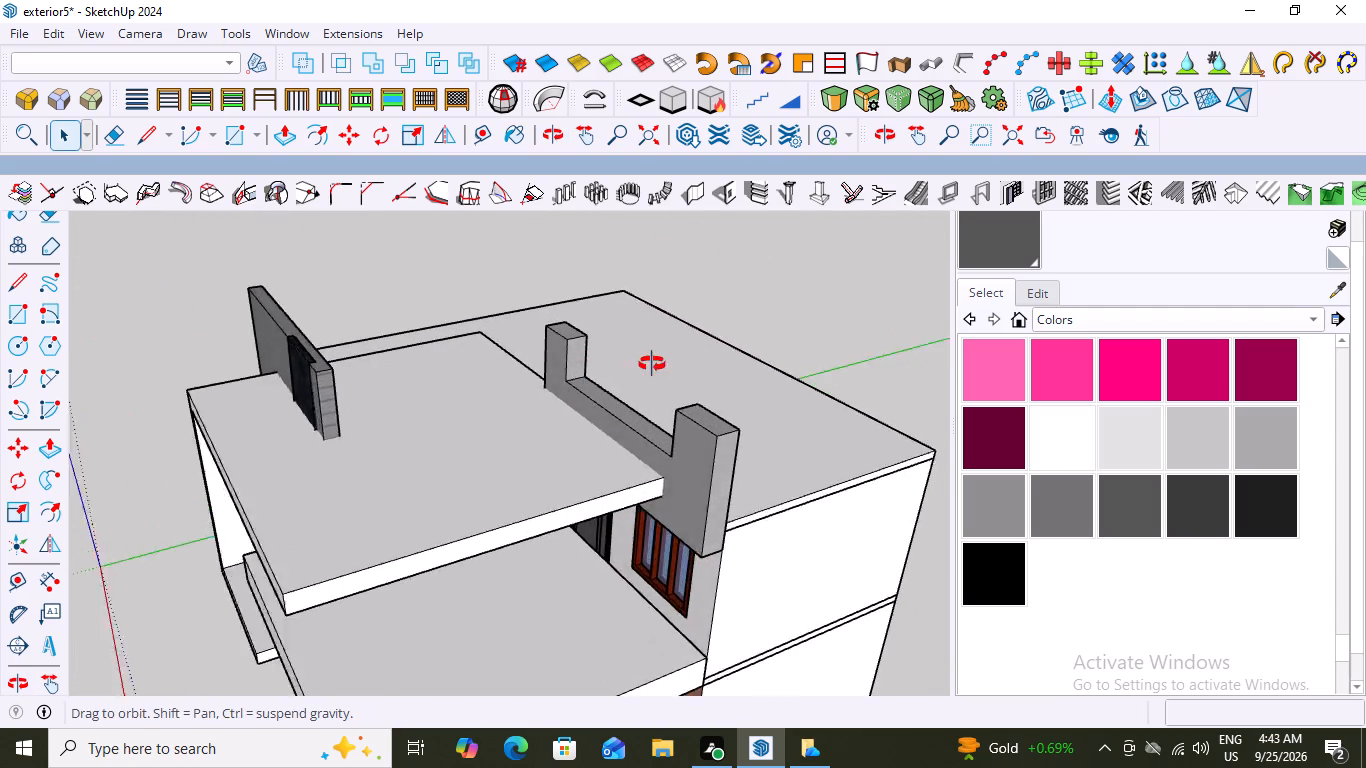
{"action": "middle_click_drag", "start_coordinate": [652, 364], "coordinate": [820, 315]}
{"action": "middle_click_drag", "start_coordinate": [597, 396], "coordinate": [783, 298]}
{"action": "scroll", "coordinate": [672, 369], "scroll_direction": "down", "scroll_amount": 6}
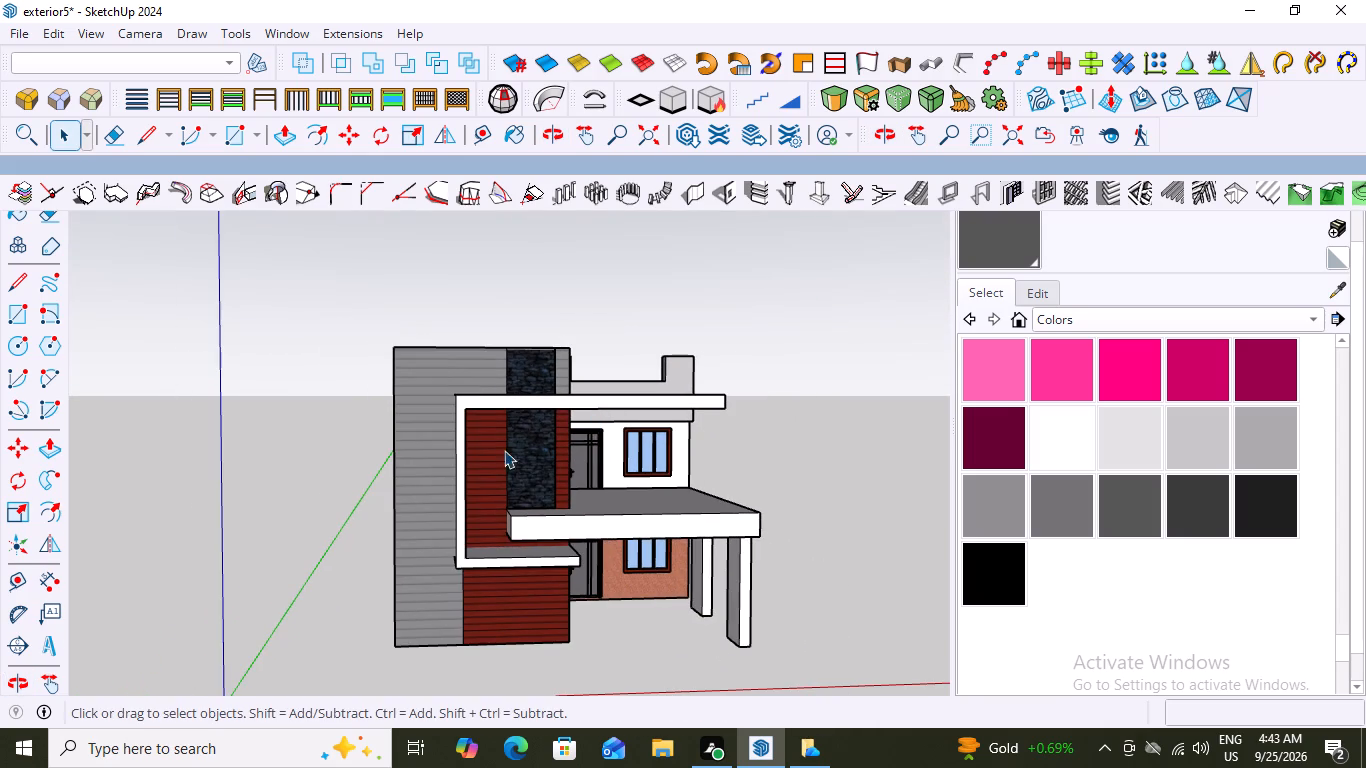
{"action": "middle_click_drag", "start_coordinate": [598, 450], "coordinate": [562, 536]}
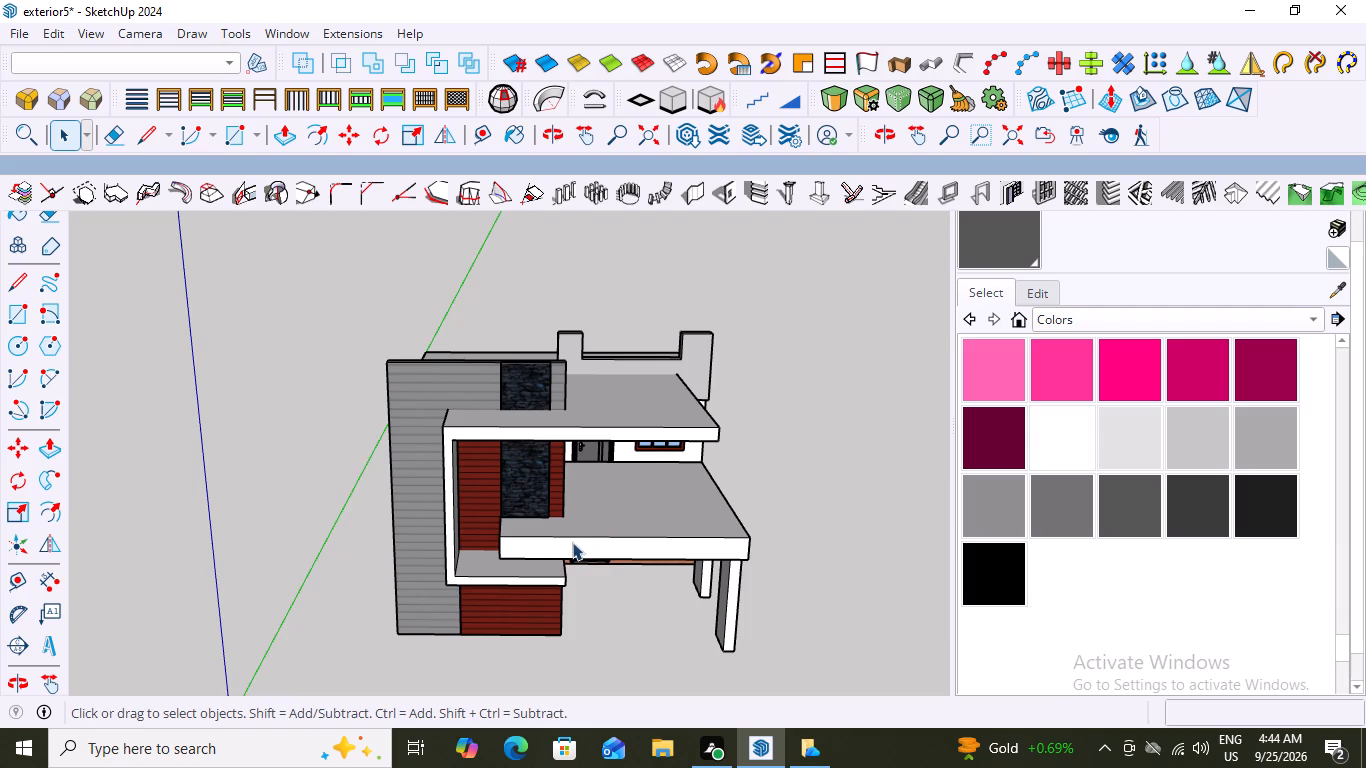
{"action": "middle_click_drag", "start_coordinate": [642, 525], "coordinate": [673, 559]}
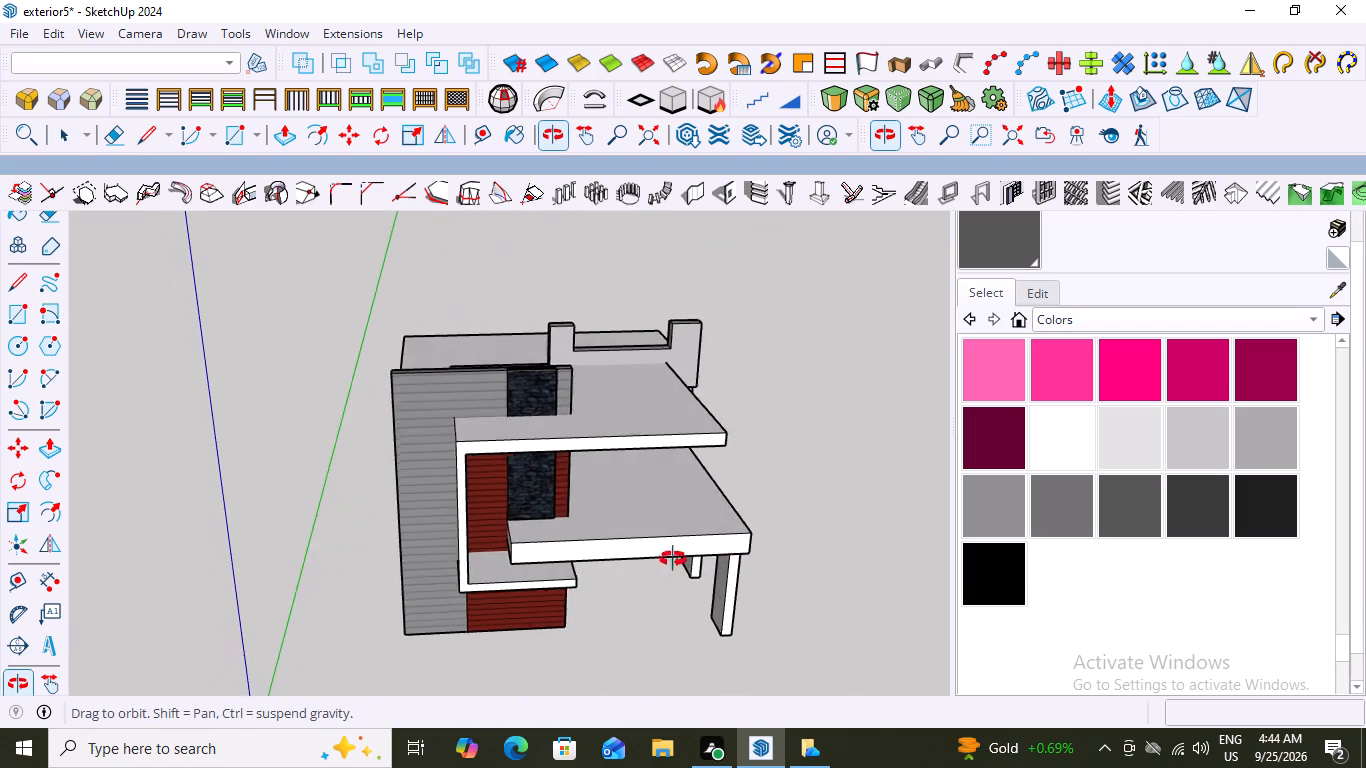
{"action": "middle_click_drag", "start_coordinate": [673, 559], "coordinate": [669, 561]}
Start a MajRail railing using rail Type C, the design with a glass panel between posts.
{"action": "scroll", "coordinate": [474, 501], "scroll_direction": "up", "scroll_amount": 4}
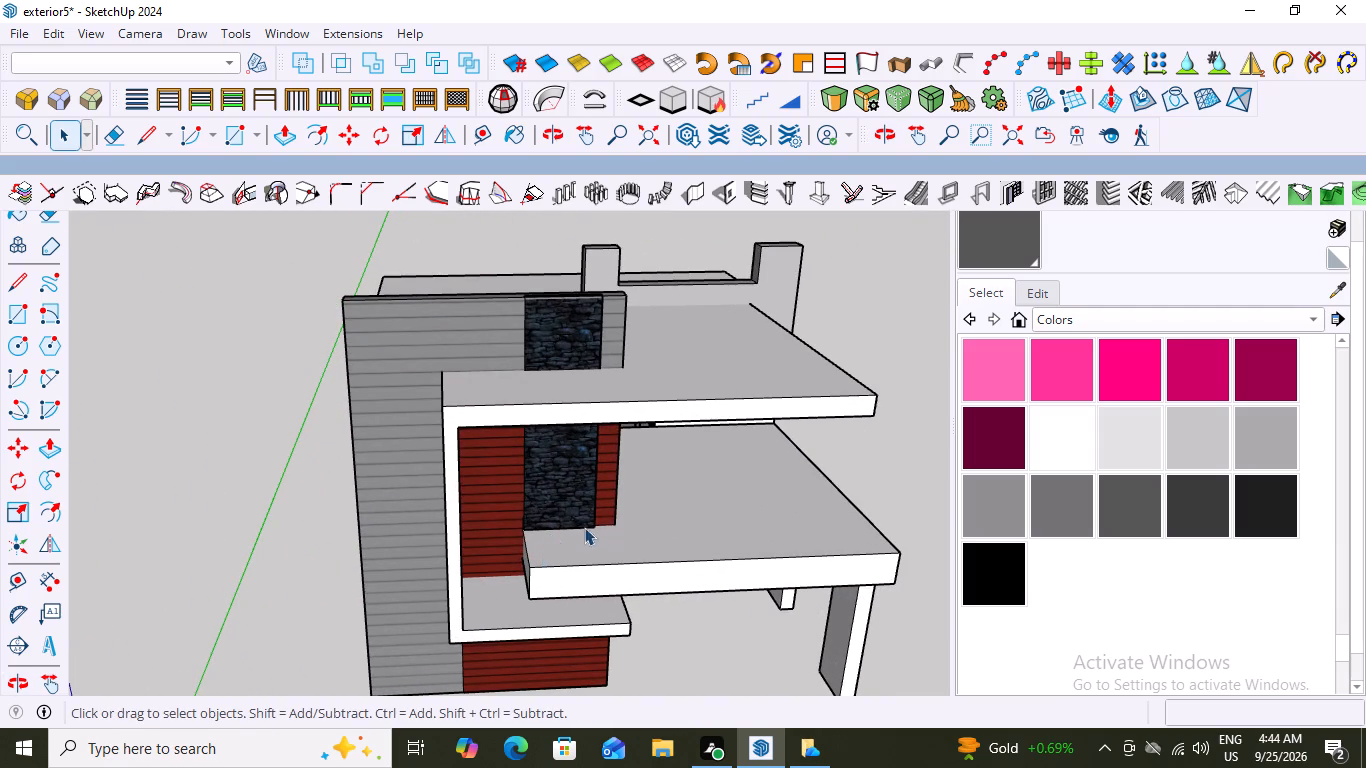
{"action": "middle_click_drag", "start_coordinate": [587, 525], "coordinate": [580, 568]}
{"action": "scroll", "coordinate": [580, 568], "scroll_direction": "up", "scroll_amount": 6}
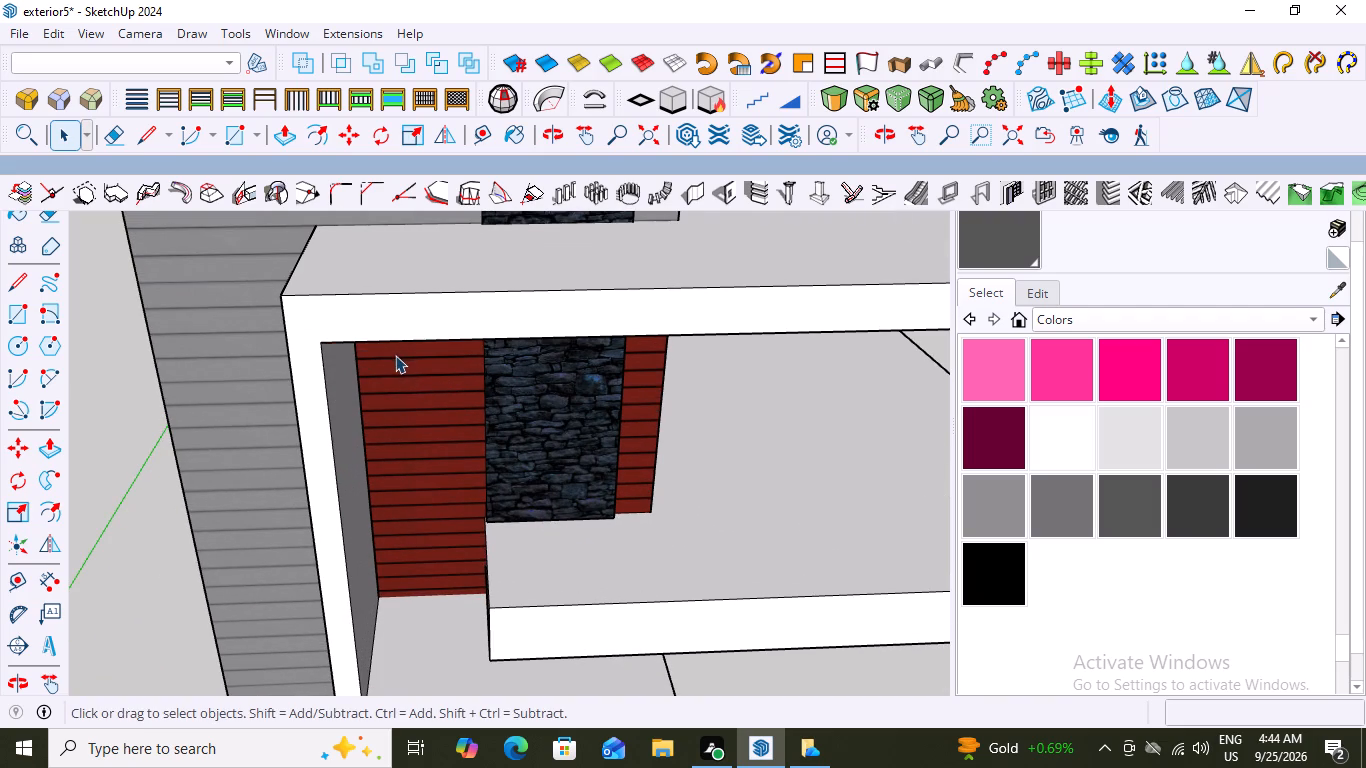
{"action": "left_click", "coordinate": [354, 32]}
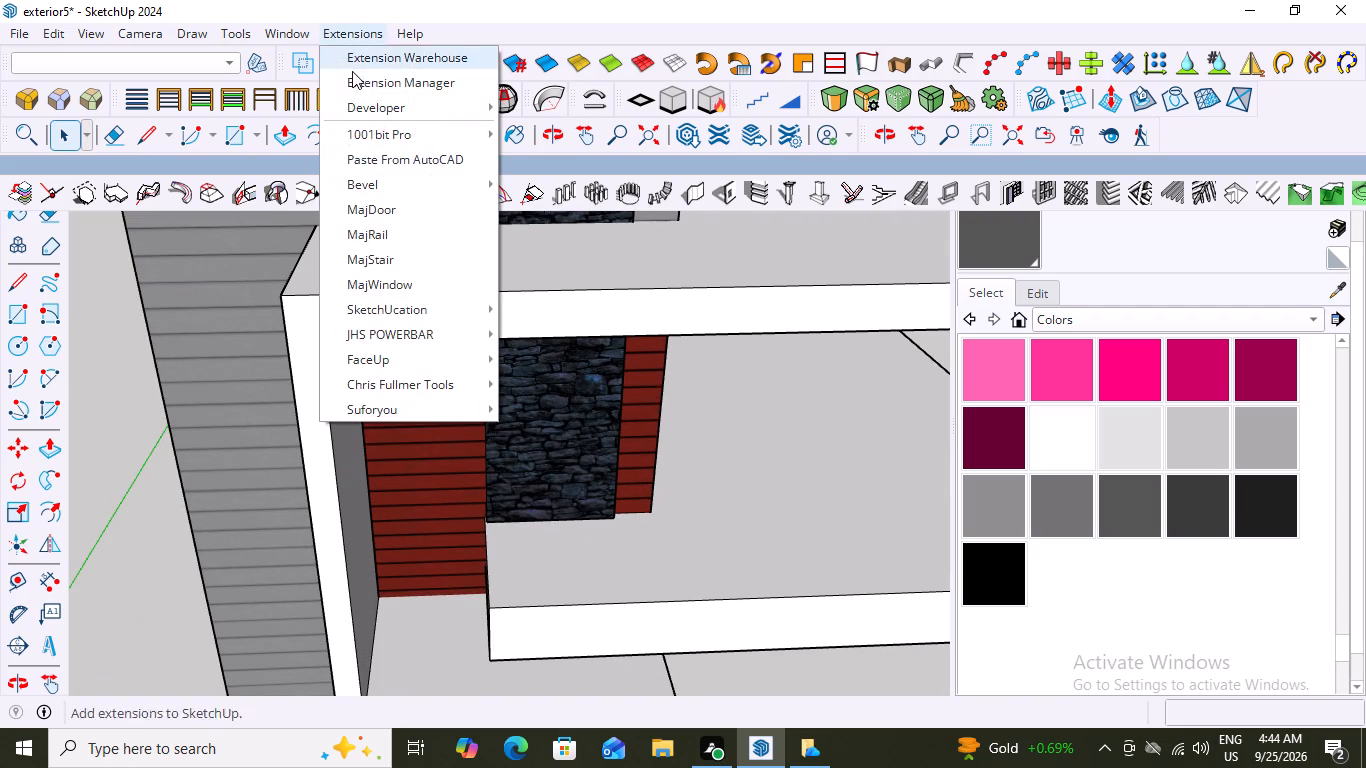
{"action": "left_click", "coordinate": [391, 235]}
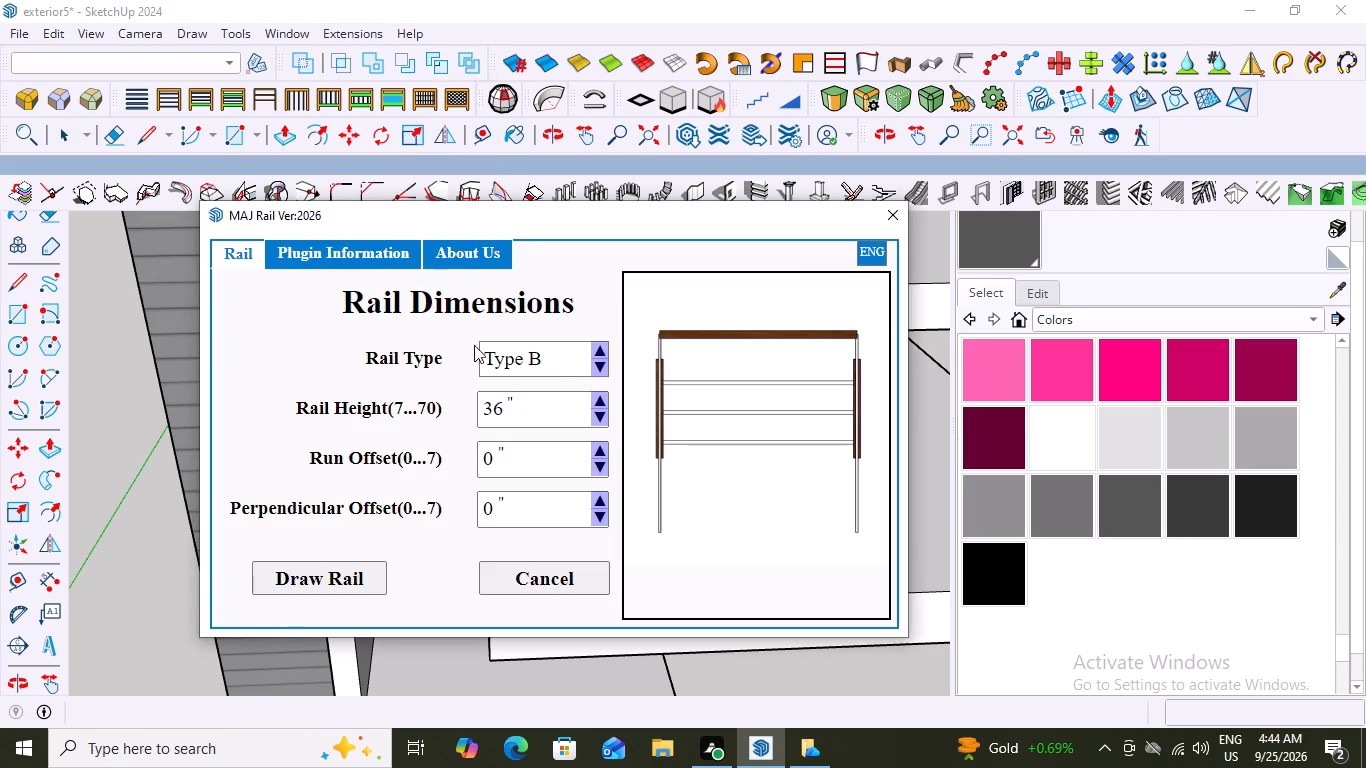
{"action": "left_click", "coordinate": [601, 348]}
{"action": "left_click", "coordinate": [602, 348]}
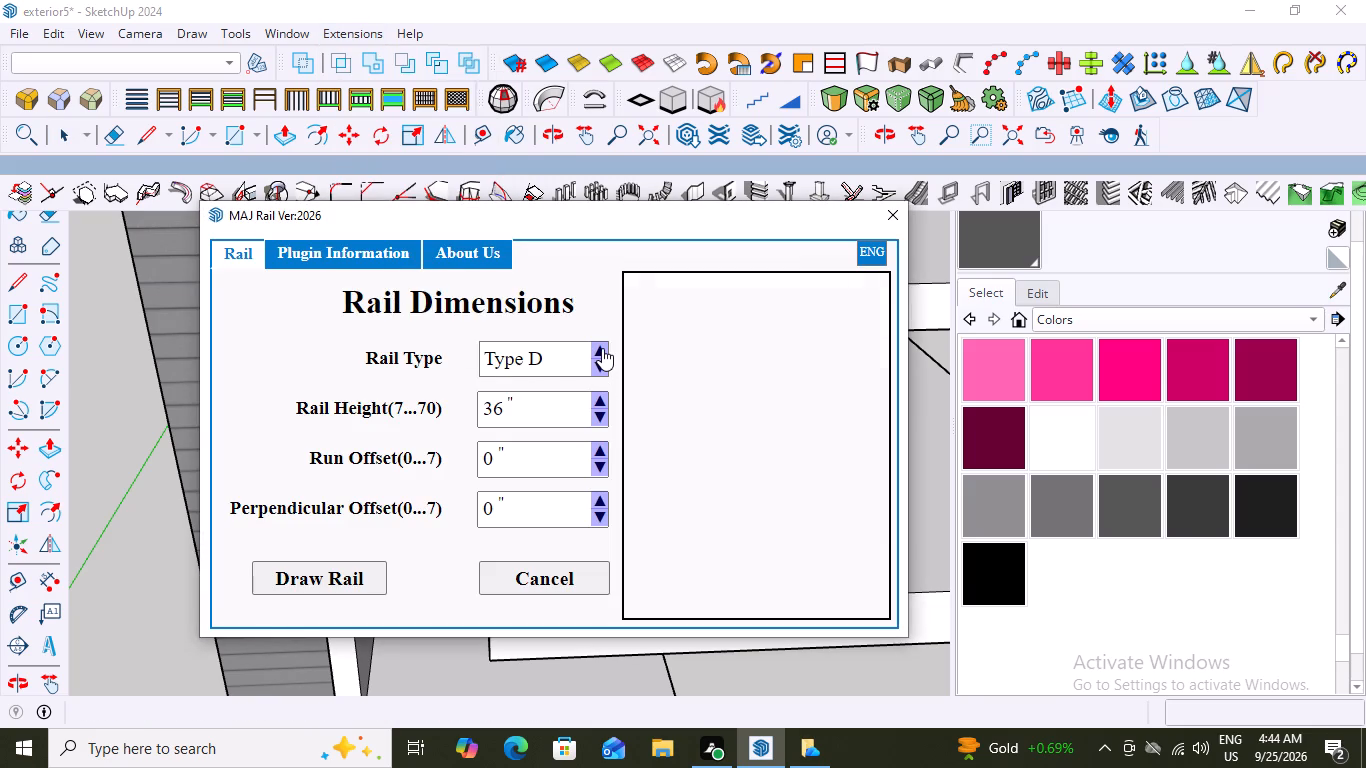
{"action": "left_click", "coordinate": [600, 364]}
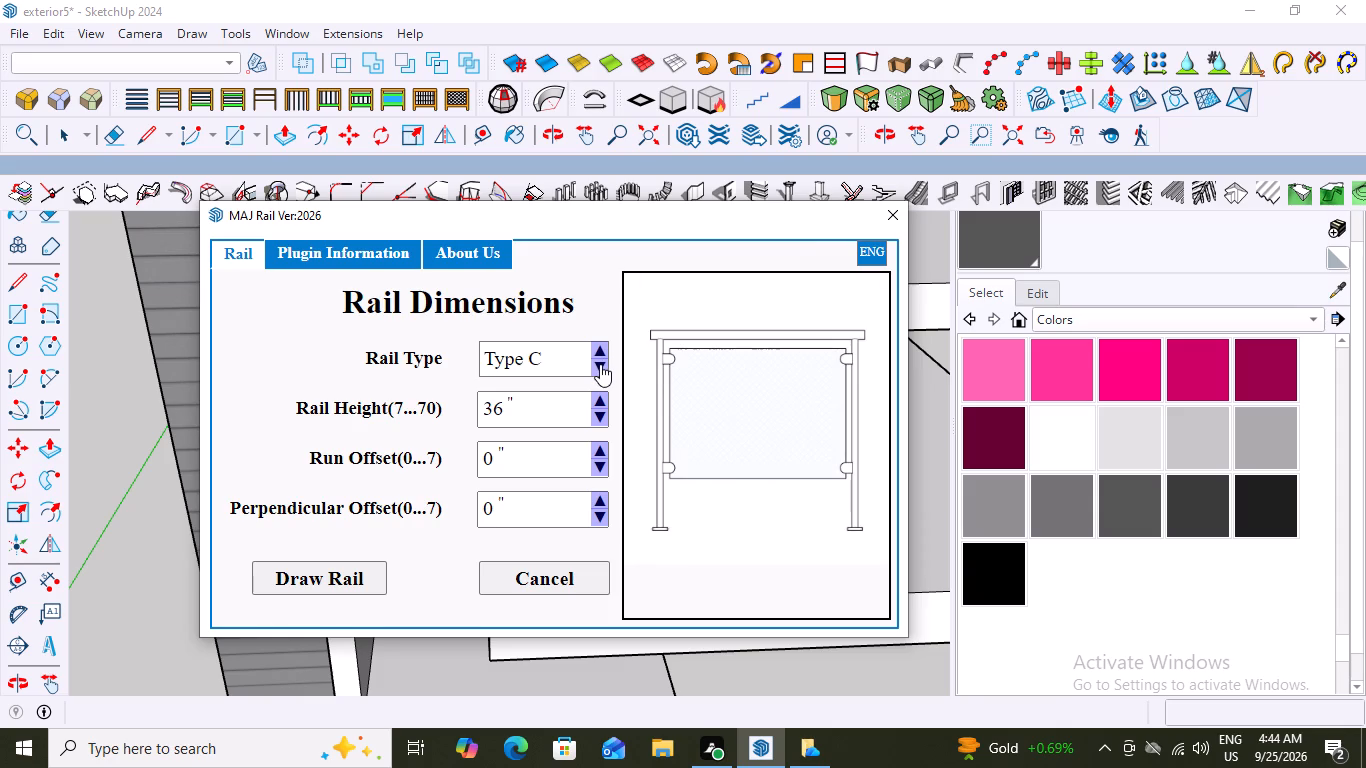
{"action": "left_click", "coordinate": [600, 364]}
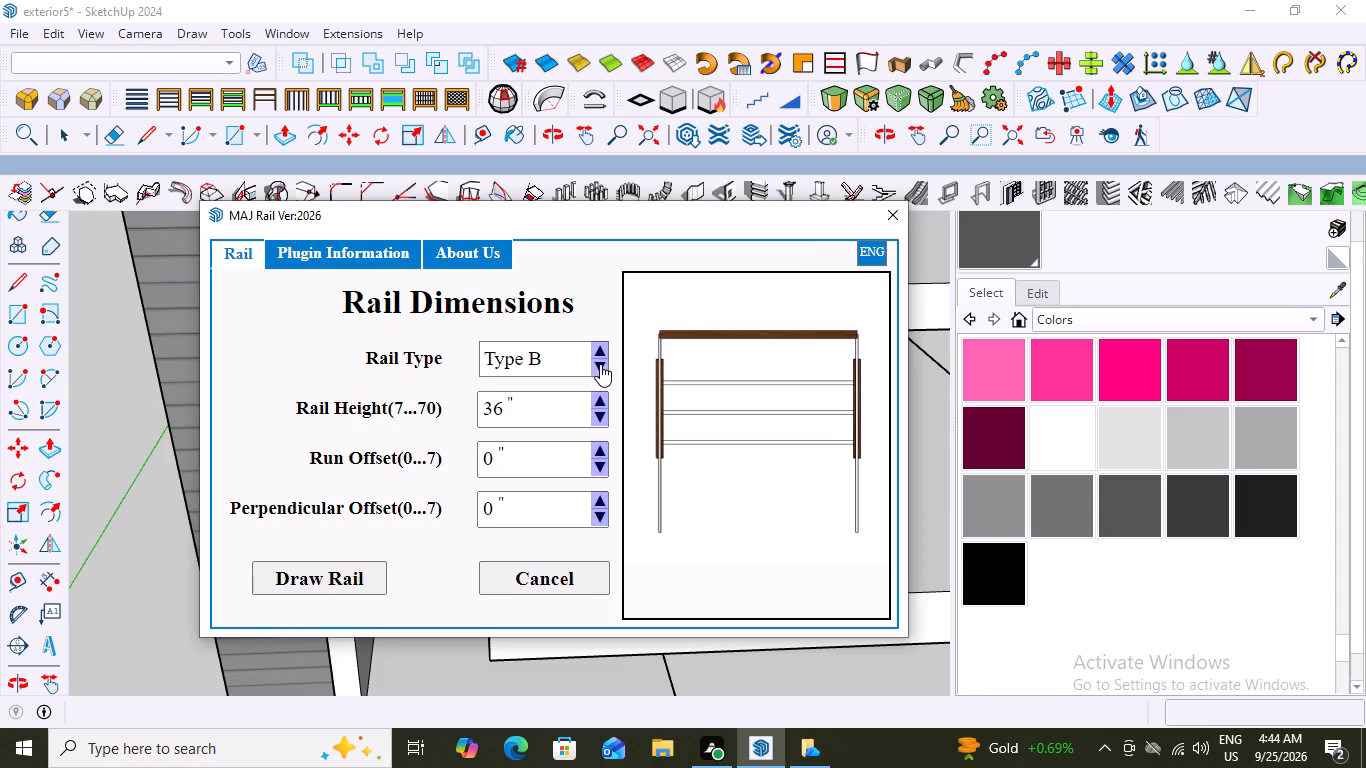
{"action": "left_click", "coordinate": [600, 364]}
{"action": "left_click", "coordinate": [600, 364]}
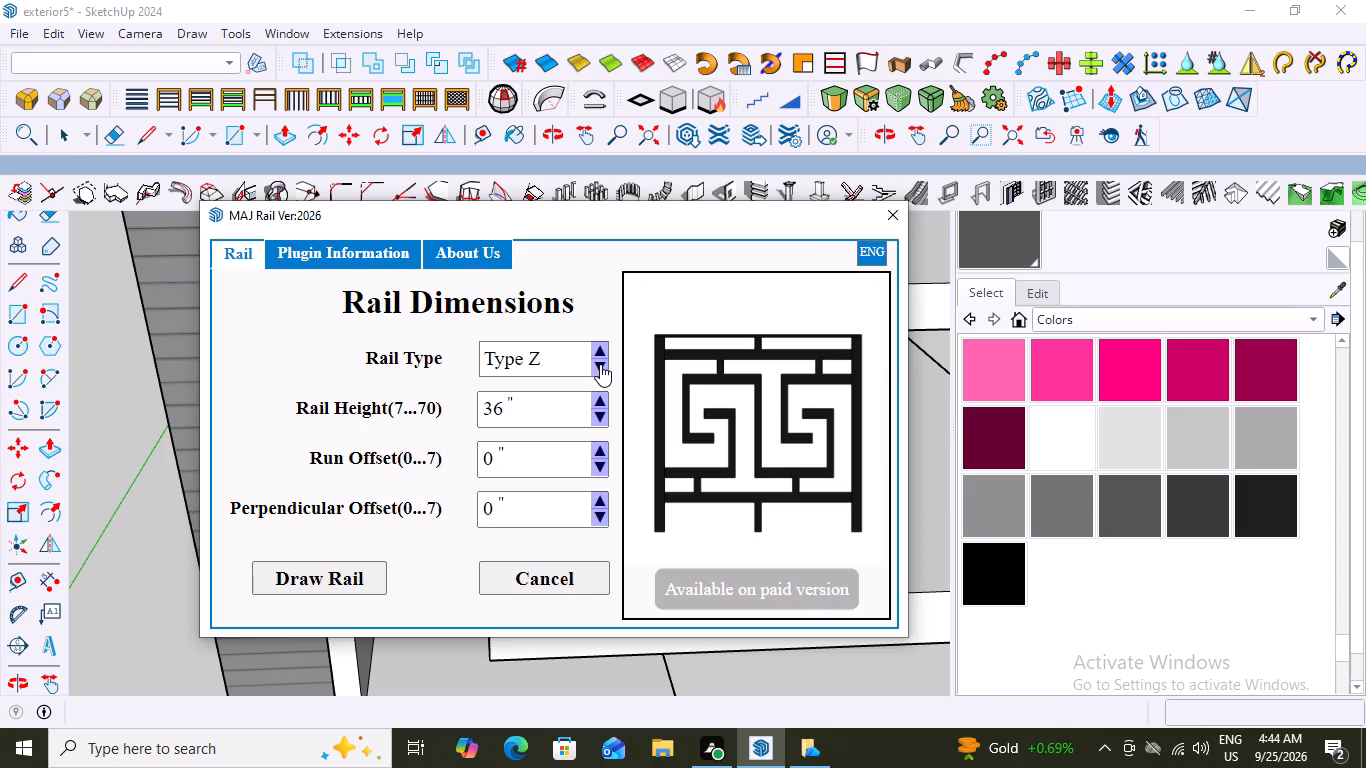
{"action": "left_click", "coordinate": [600, 364]}
{"action": "double_click", "coordinate": [598, 351]}
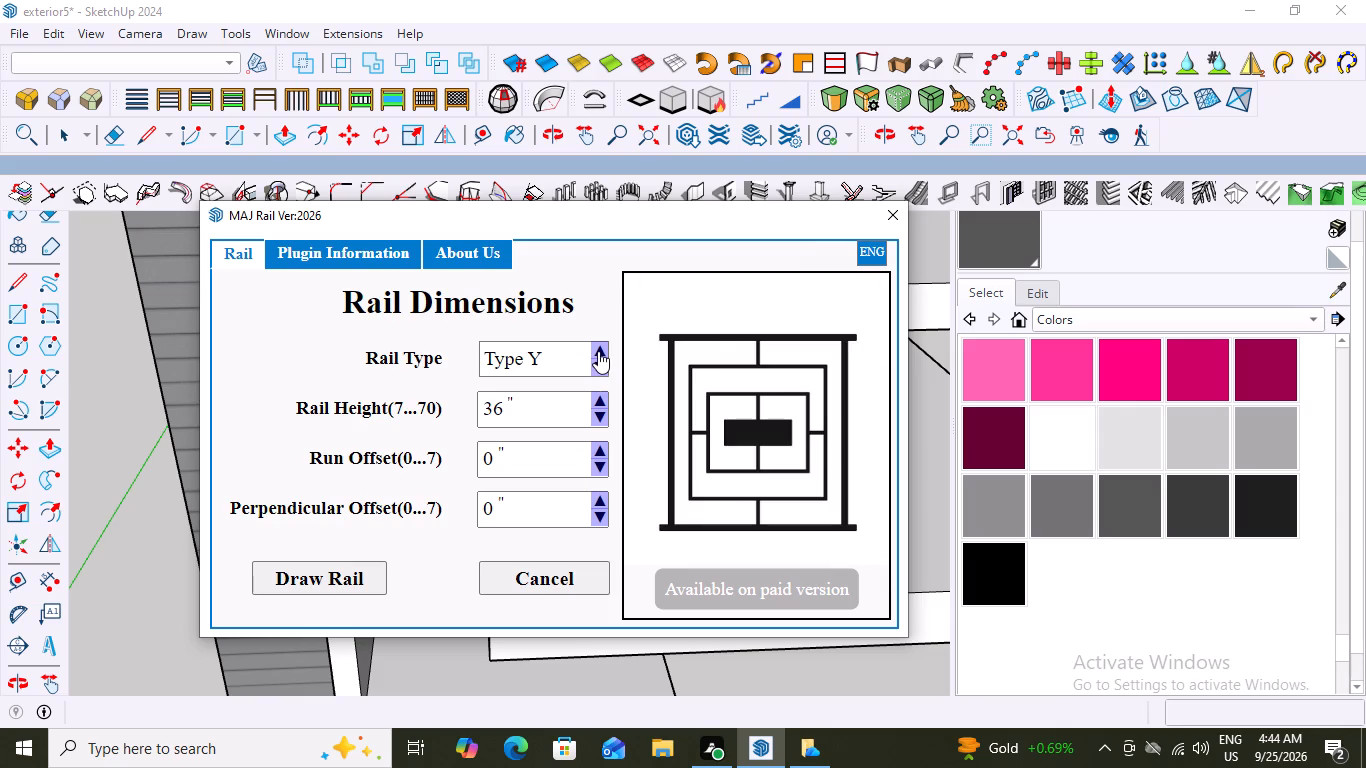
{"action": "left_click", "coordinate": [598, 351]}
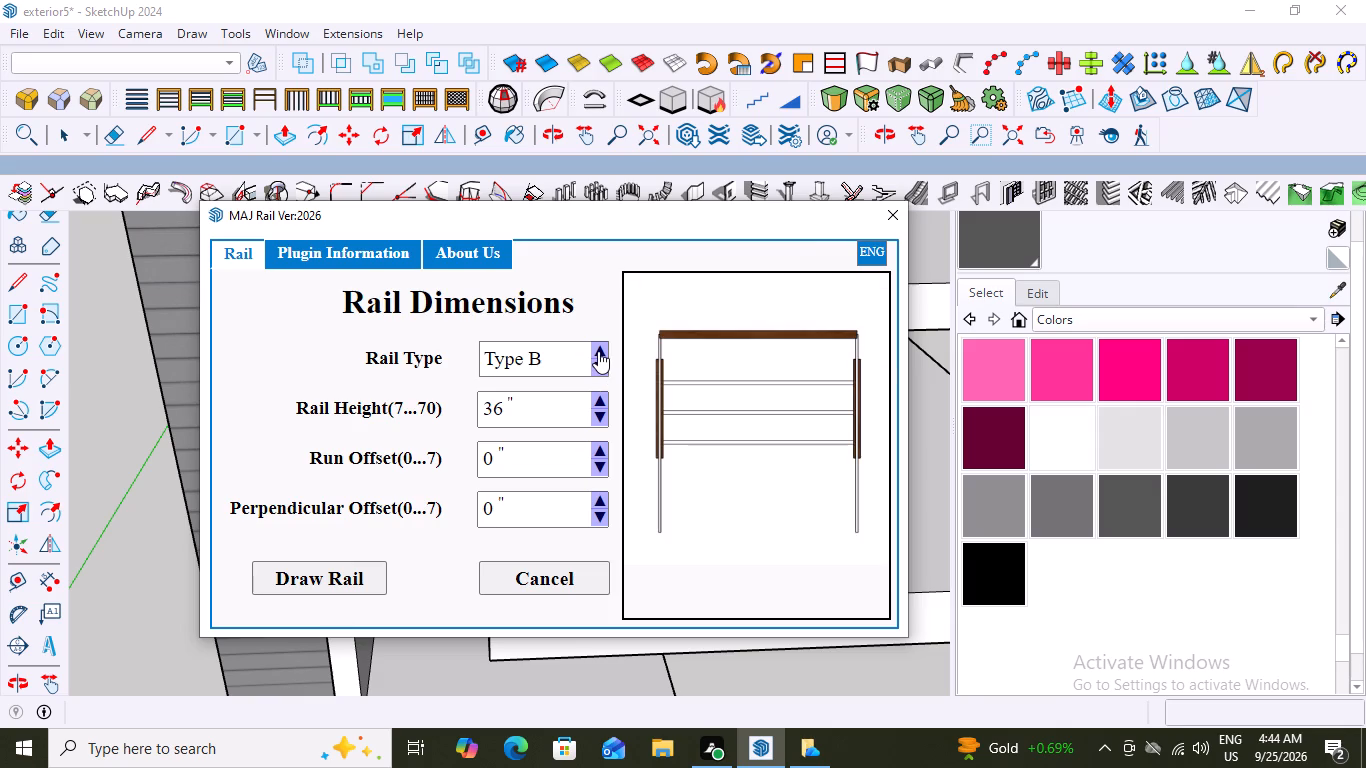
{"action": "left_click", "coordinate": [598, 351]}
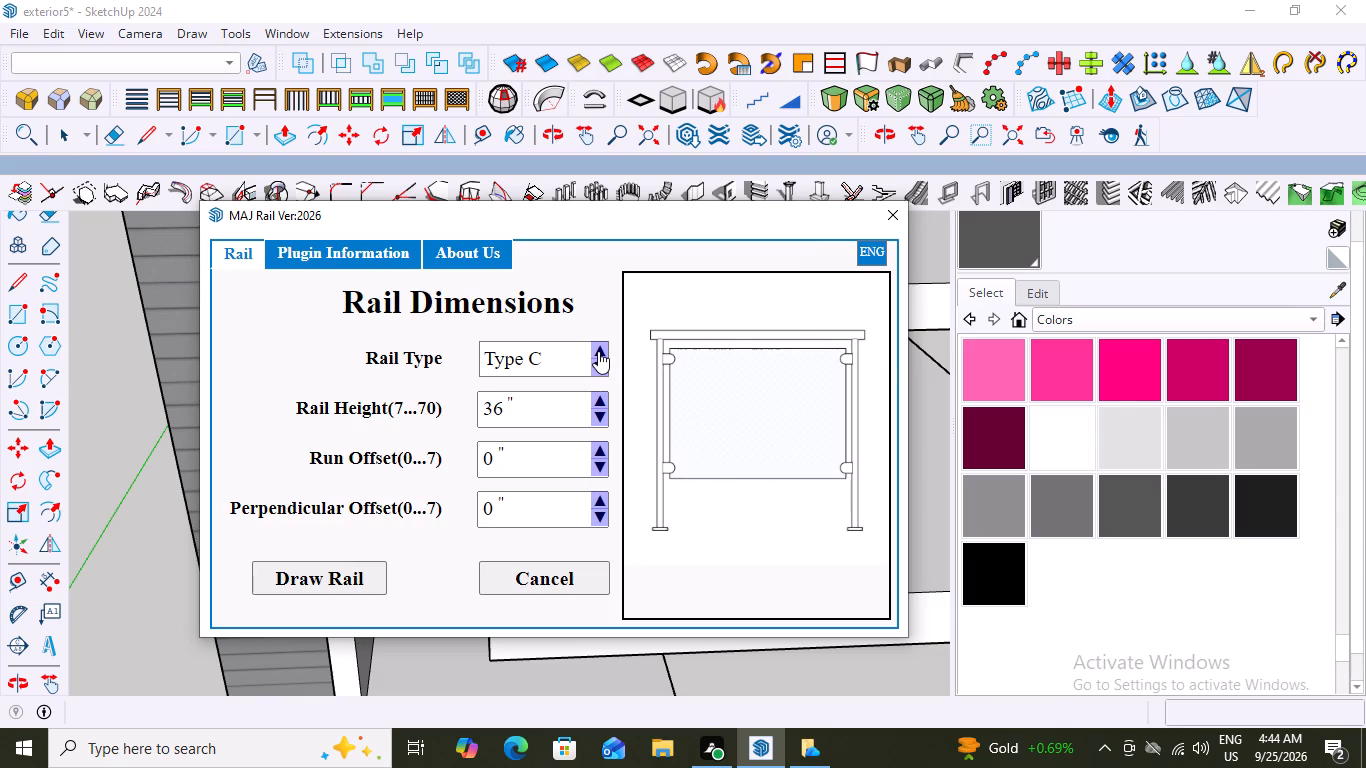
{"action": "double_click", "coordinate": [322, 578]}
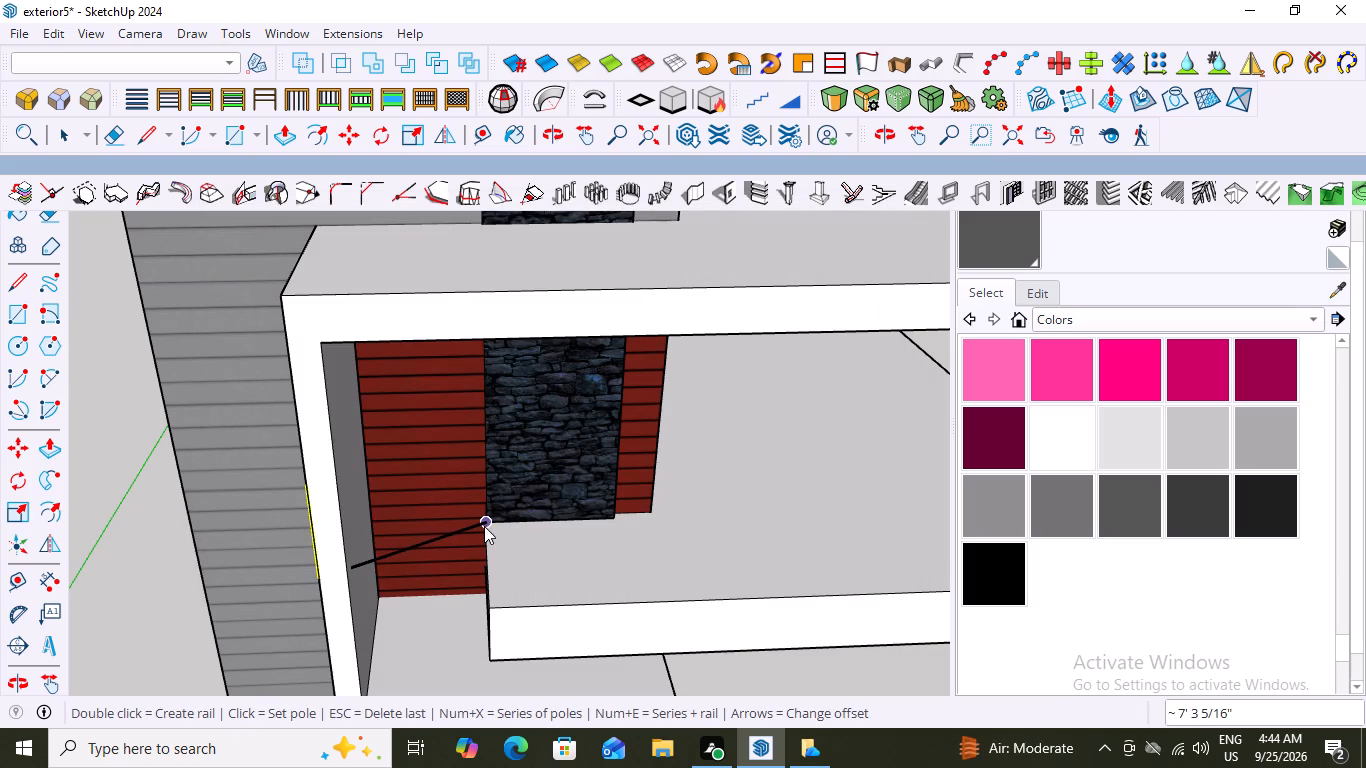
{"action": "key", "text": "Escape"}
Run the balcony railing from the stone-clad wall to the slab's front corner, about 3' 10" long, as a 2x pole series.
{"action": "scroll", "coordinate": [510, 532], "scroll_direction": "up", "scroll_amount": 6}
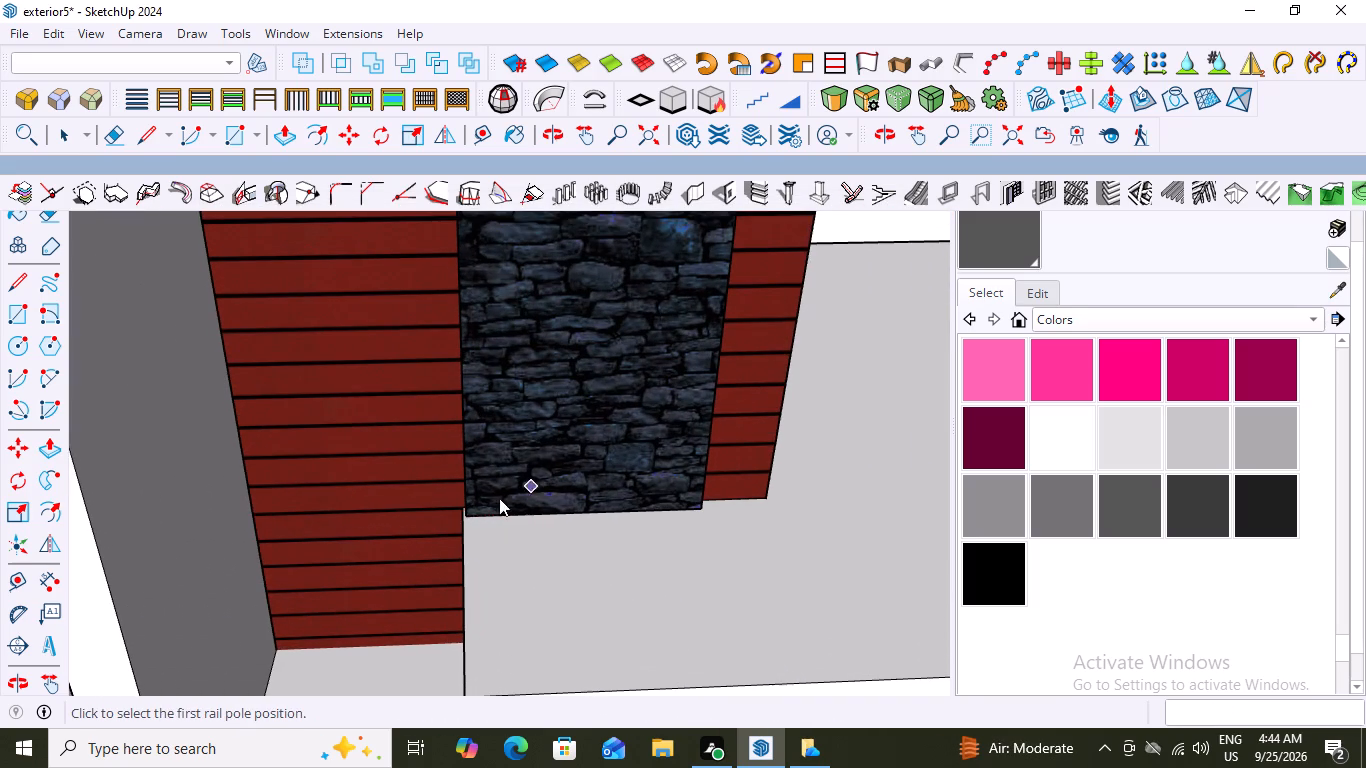
{"action": "left_click", "coordinate": [491, 512]}
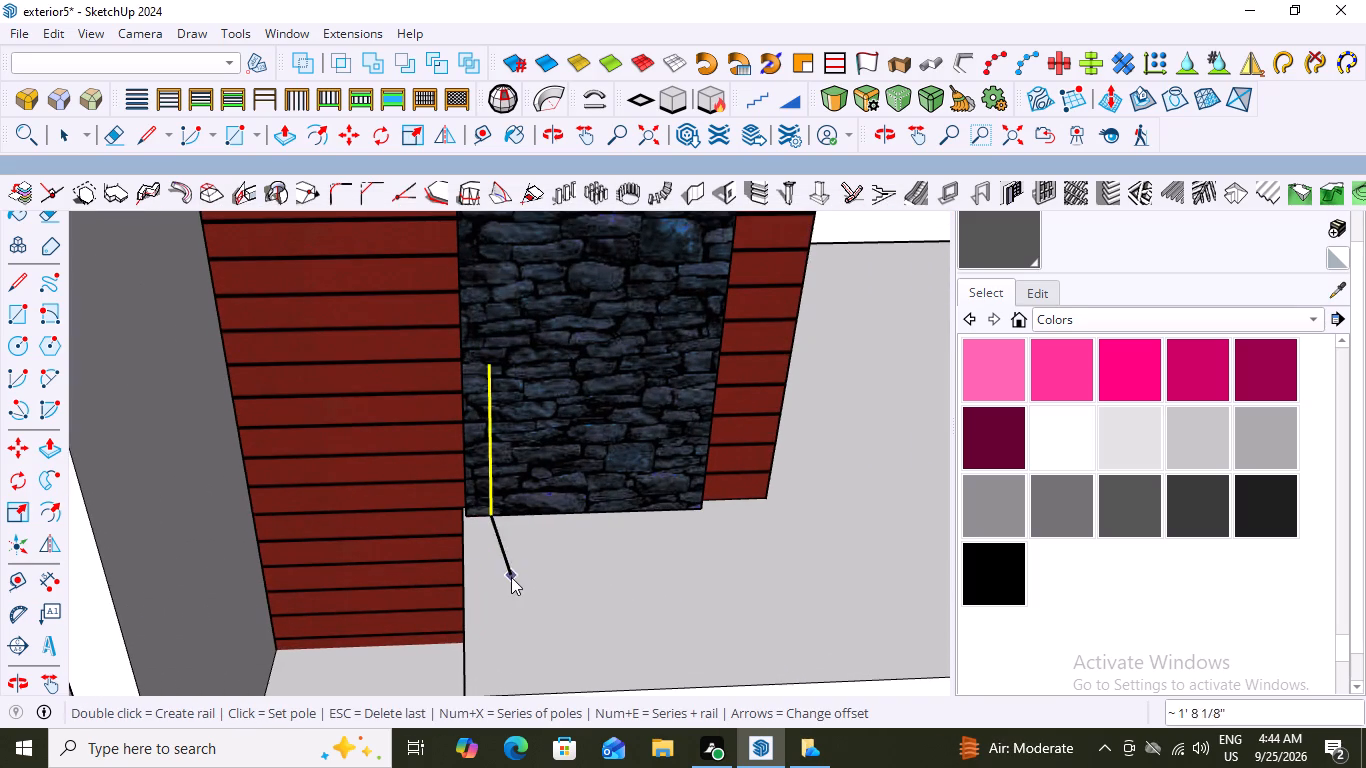
{"action": "scroll", "coordinate": [510, 562], "scroll_direction": "down", "scroll_amount": 7}
{"action": "scroll", "coordinate": [504, 632], "scroll_direction": "up", "scroll_amount": 3}
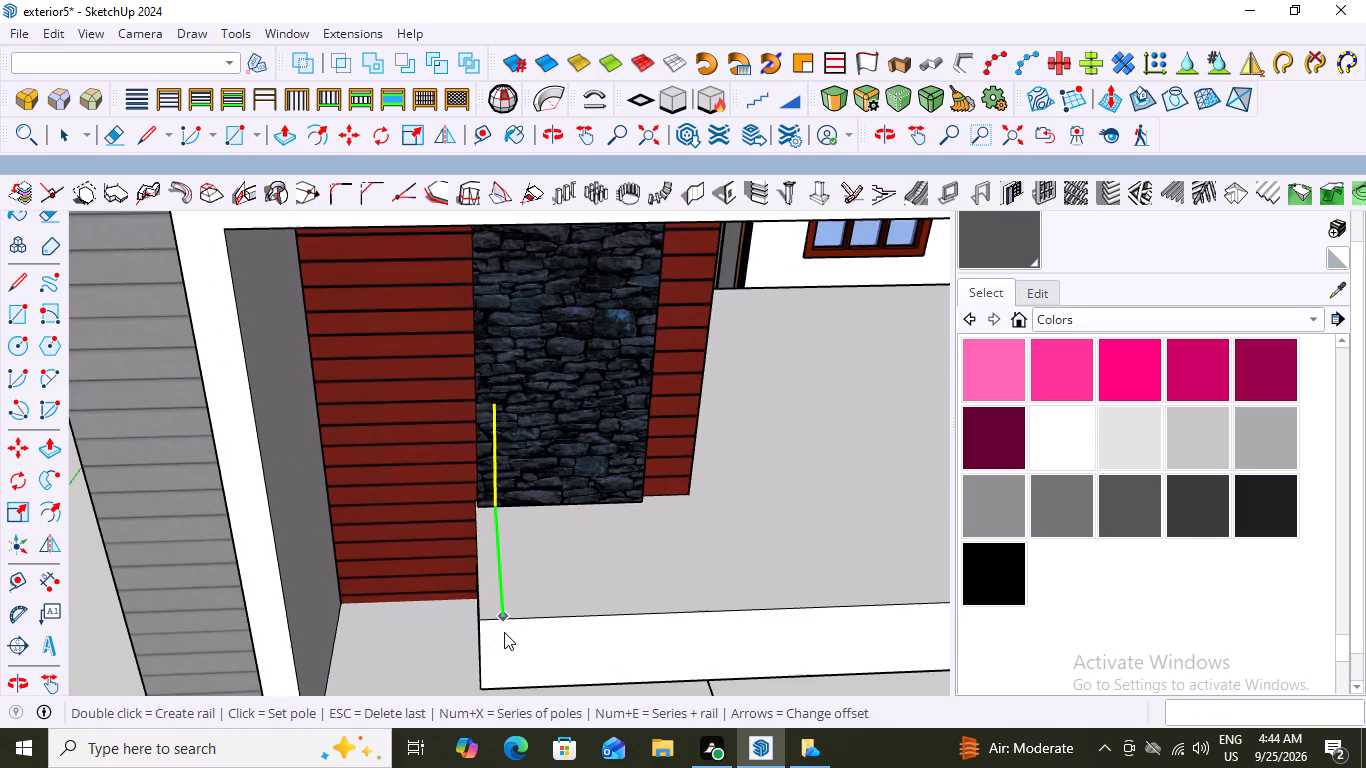
{"action": "scroll", "coordinate": [504, 631], "scroll_direction": "up", "scroll_amount": 2}
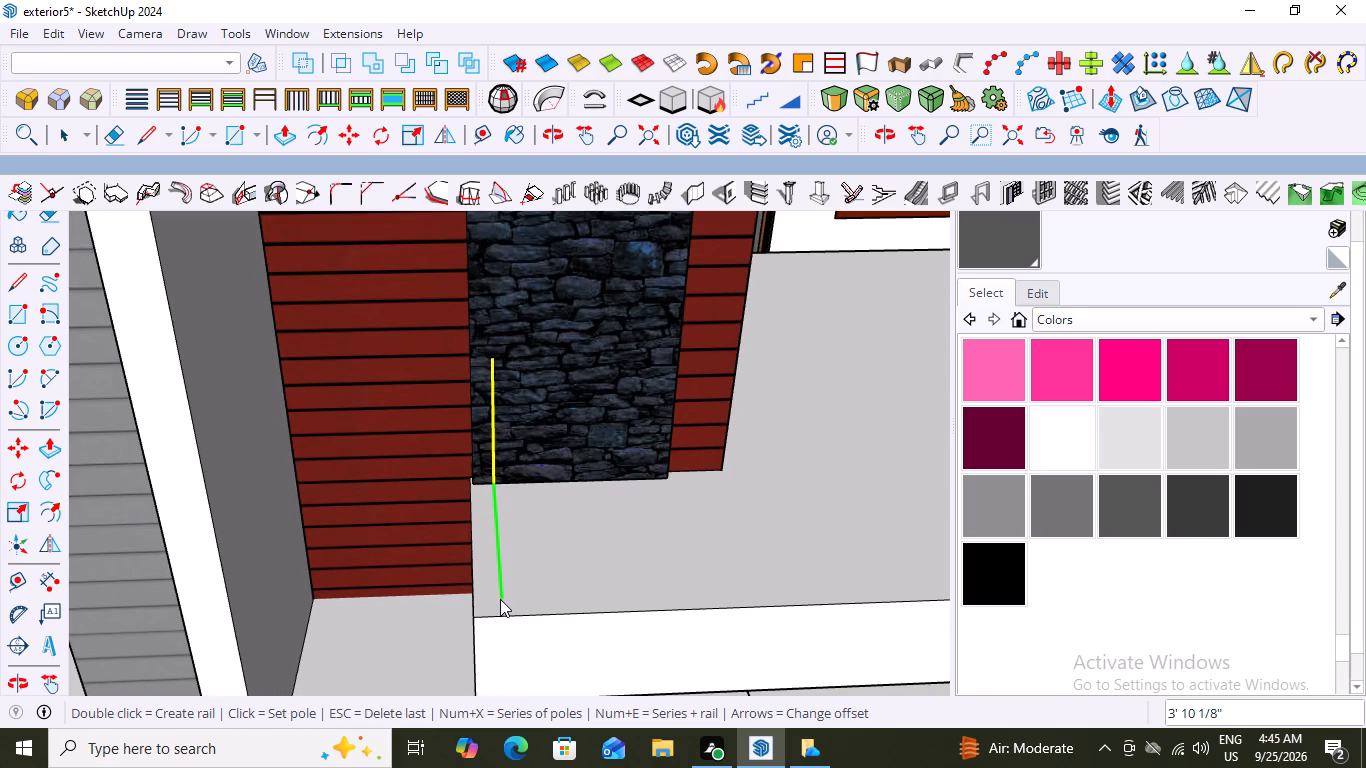
{"action": "key", "text": "2"}
{"action": "key", "text": "x"}
{"action": "key", "text": "Return"}
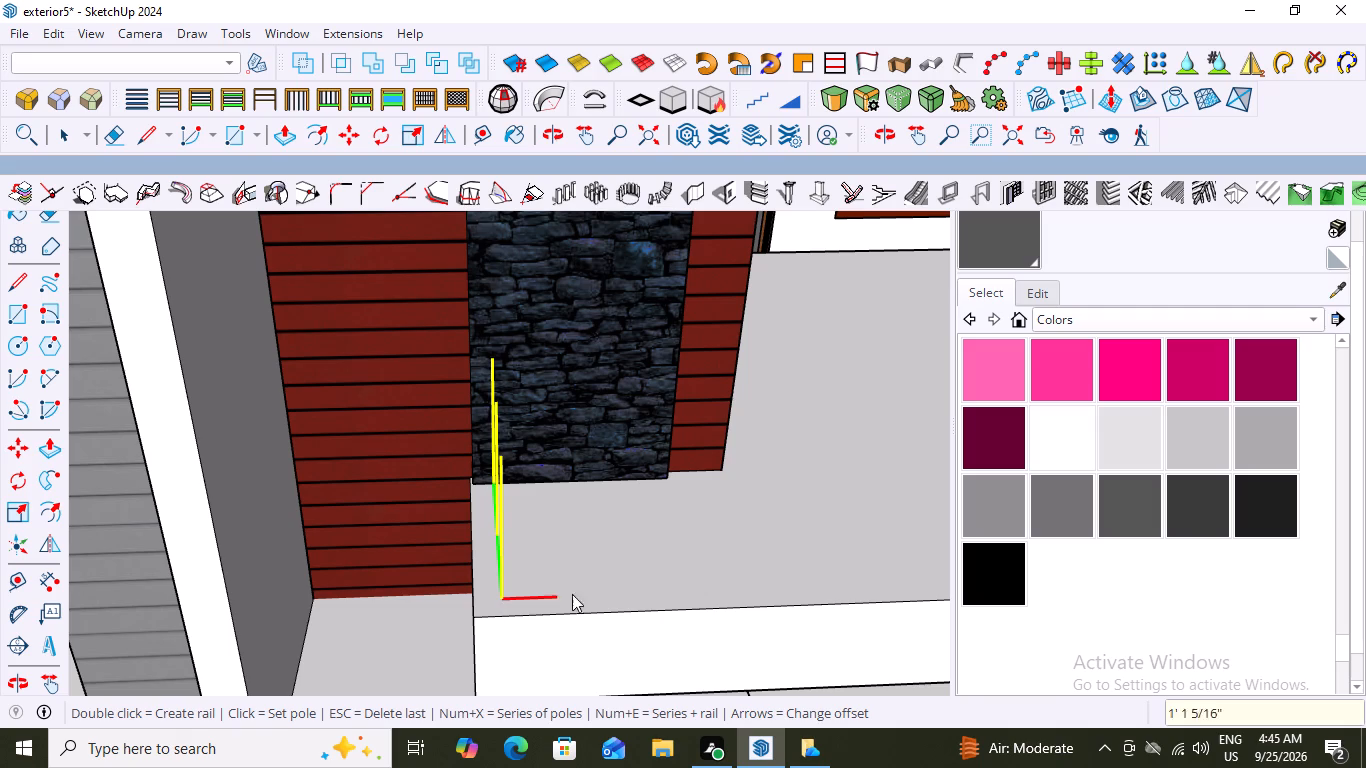
Continue the railing along the balcony's front edge to the far corner, about 20' 2" long, as a 7x pole series.
{"action": "scroll", "coordinate": [581, 587], "scroll_direction": "down", "scroll_amount": 5}
{"action": "scroll", "coordinate": [600, 588], "scroll_direction": "up", "scroll_amount": 3}
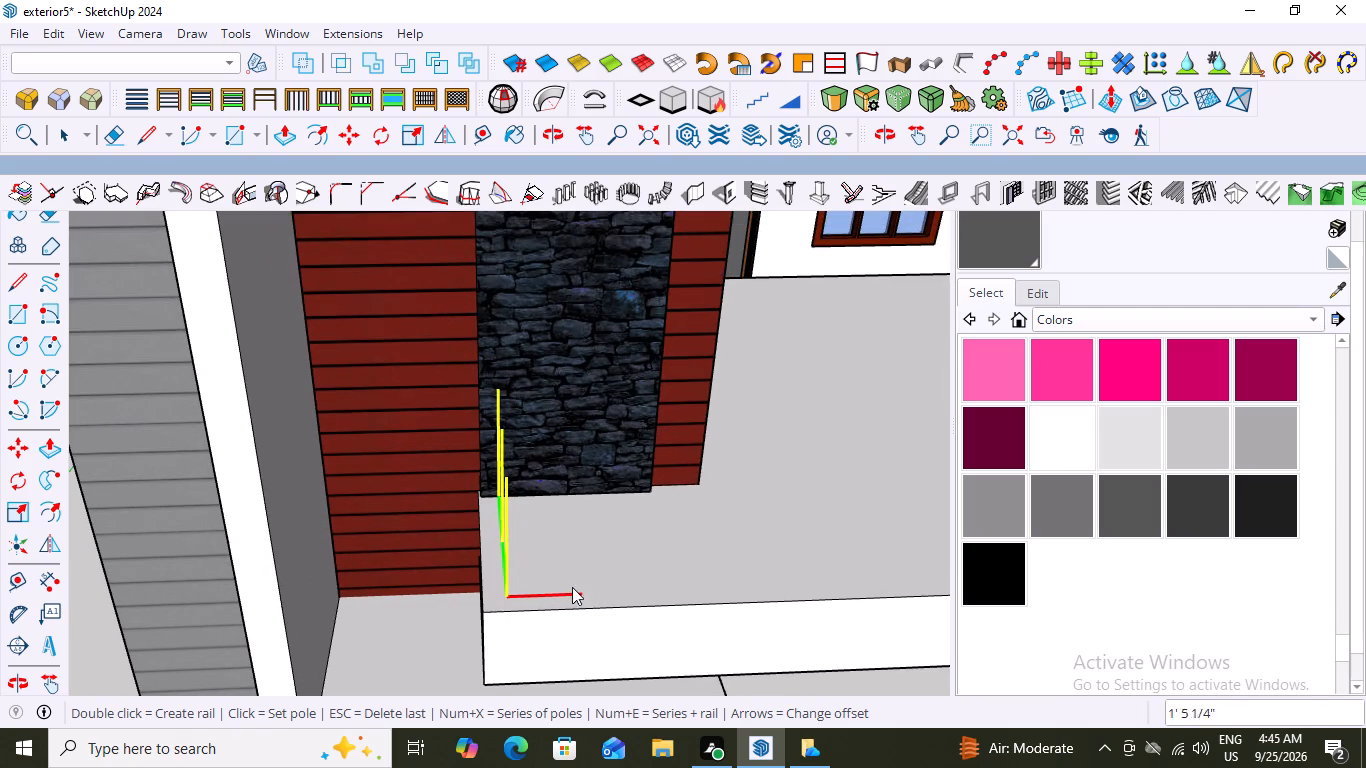
{"action": "scroll", "coordinate": [529, 586], "scroll_direction": "down", "scroll_amount": 12}
{"action": "scroll", "coordinate": [734, 587], "scroll_direction": "up", "scroll_amount": 3}
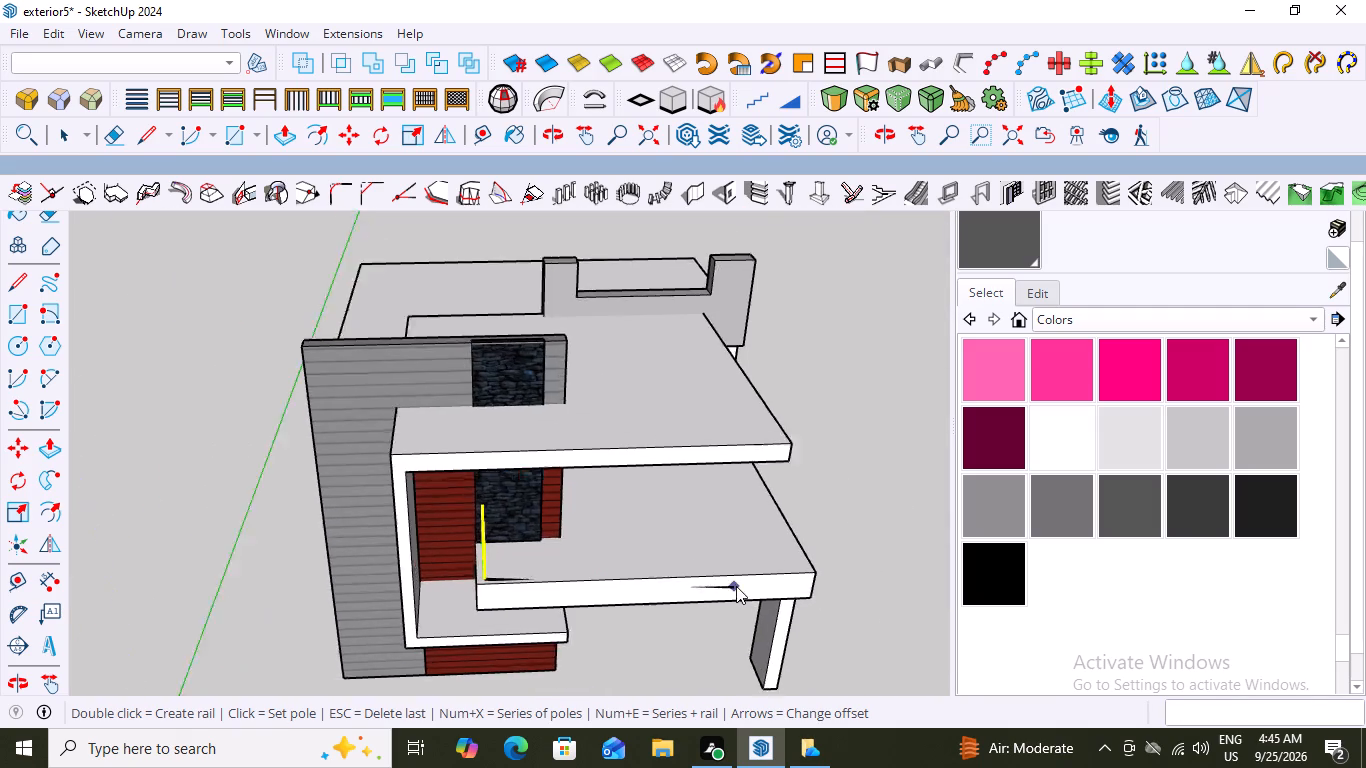
{"action": "scroll", "coordinate": [736, 586], "scroll_direction": "up", "scroll_amount": 6}
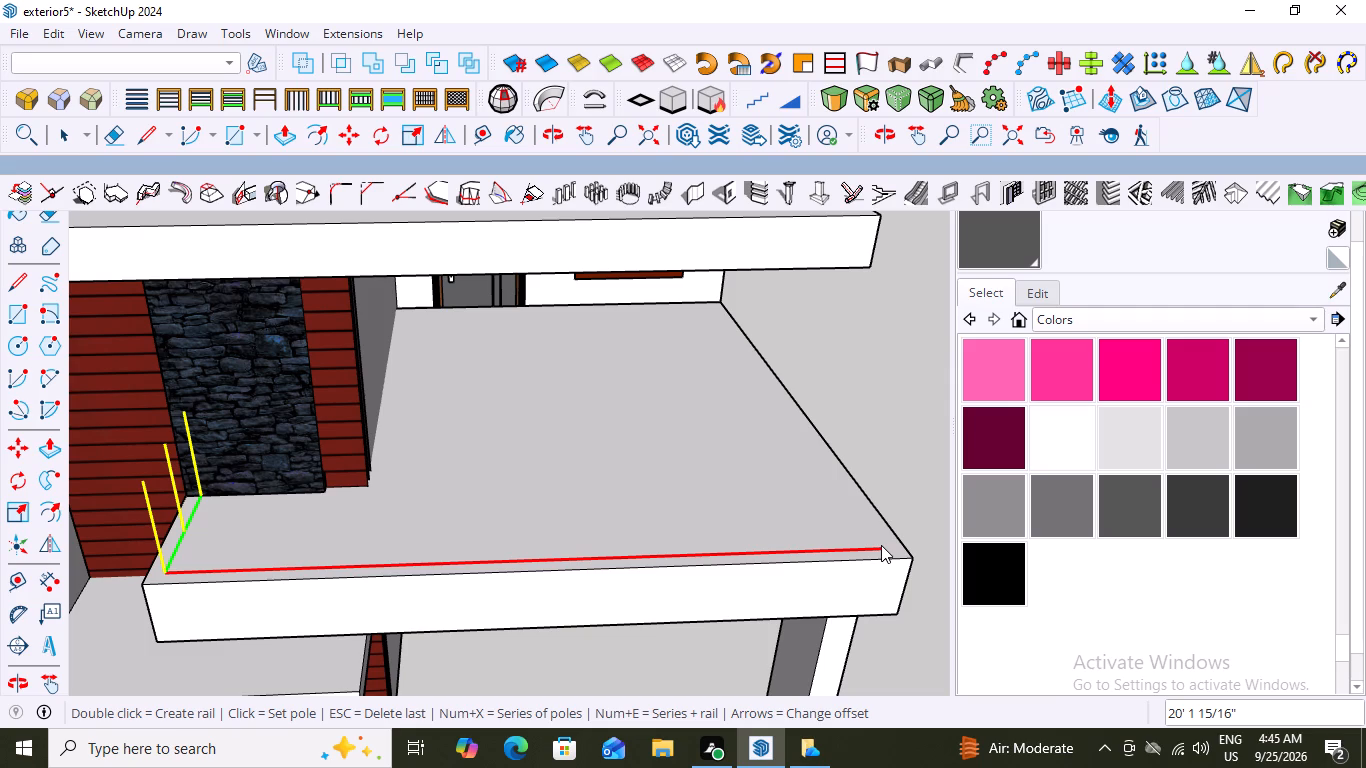
{"action": "key", "text": "7"}
{"action": "key", "text": "x"}
{"action": "key", "text": "Return"}
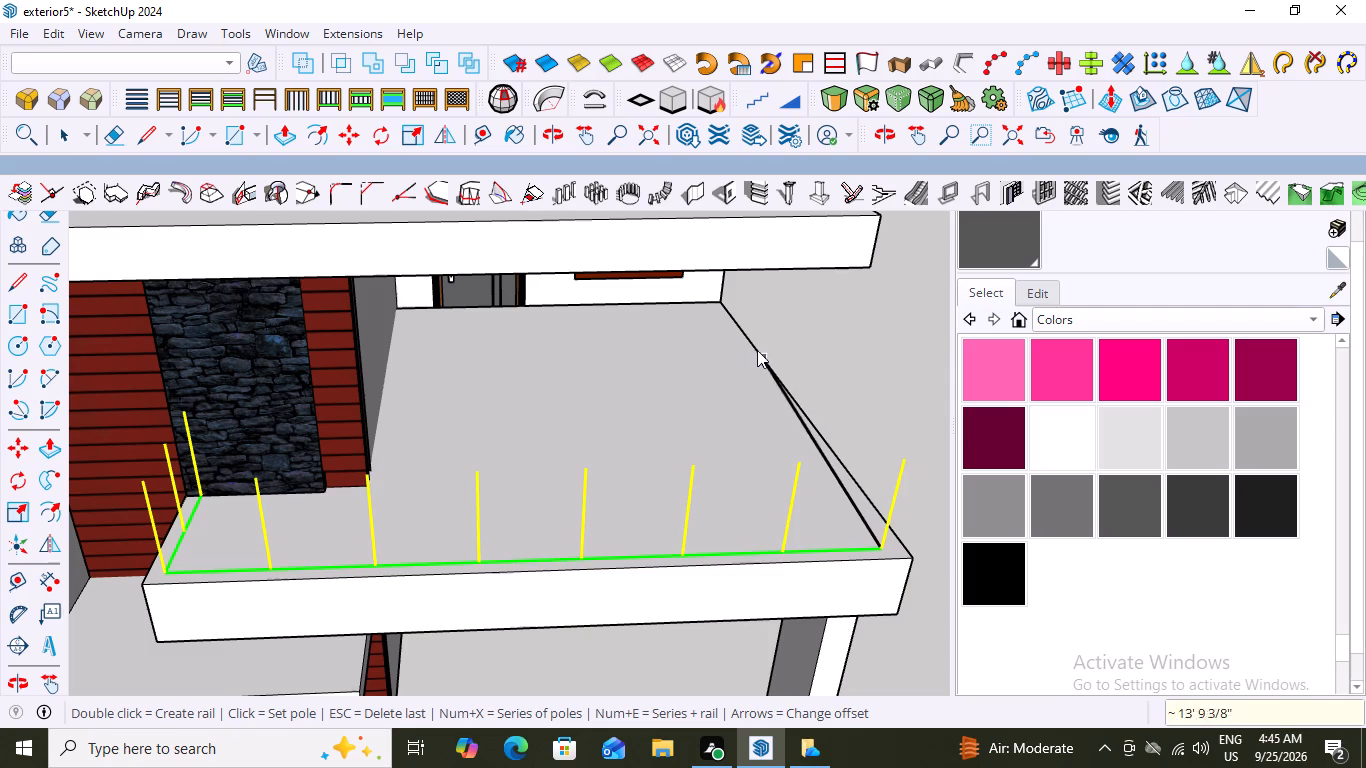
Run the railing along the balcony's outer side back to the window wall, about 19' 11", as a 5x pole series, and create the rail.
{"action": "scroll", "coordinate": [708, 314], "scroll_direction": "up", "scroll_amount": 3}
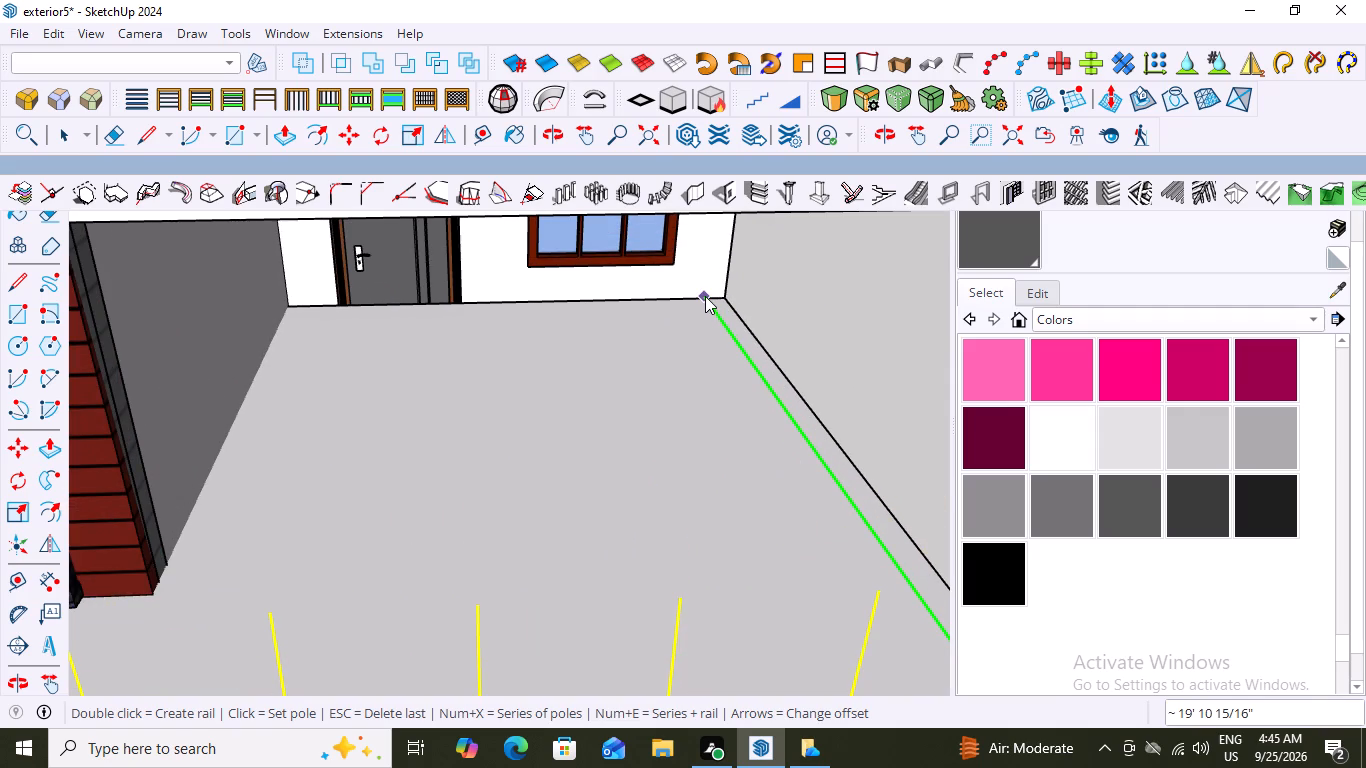
{"action": "key", "text": "5"}
{"action": "key", "text": "x"}
{"action": "key", "text": "Return"}
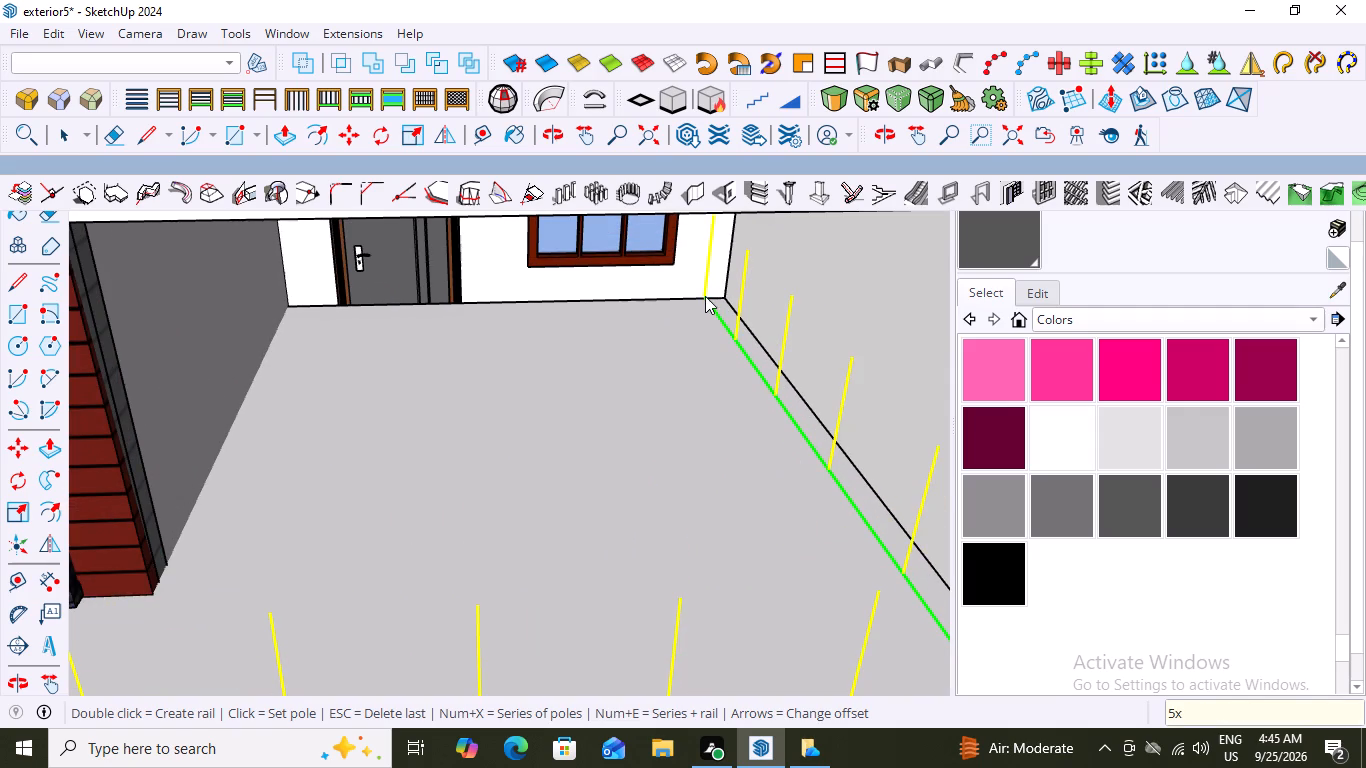
{"action": "left_click", "coordinate": [705, 296]}
{"action": "left_click", "coordinate": [705, 296]}
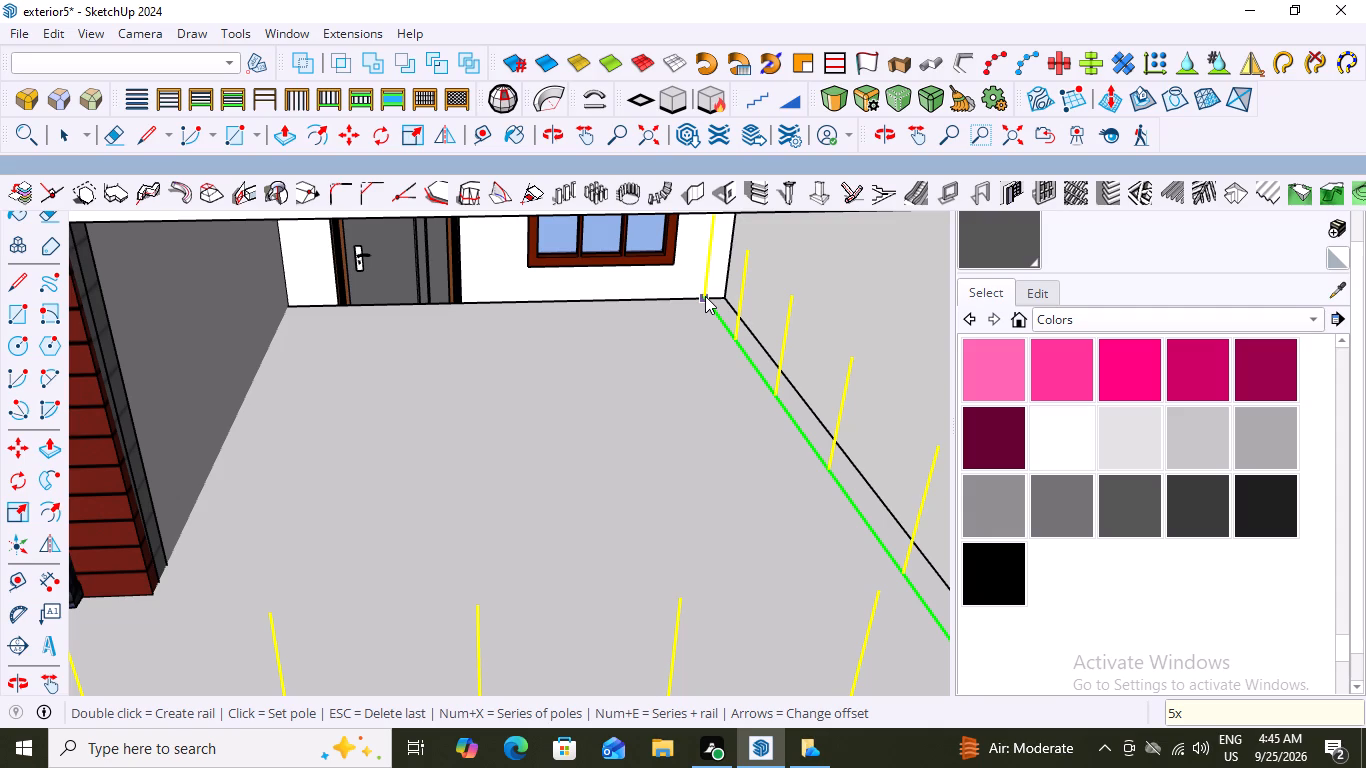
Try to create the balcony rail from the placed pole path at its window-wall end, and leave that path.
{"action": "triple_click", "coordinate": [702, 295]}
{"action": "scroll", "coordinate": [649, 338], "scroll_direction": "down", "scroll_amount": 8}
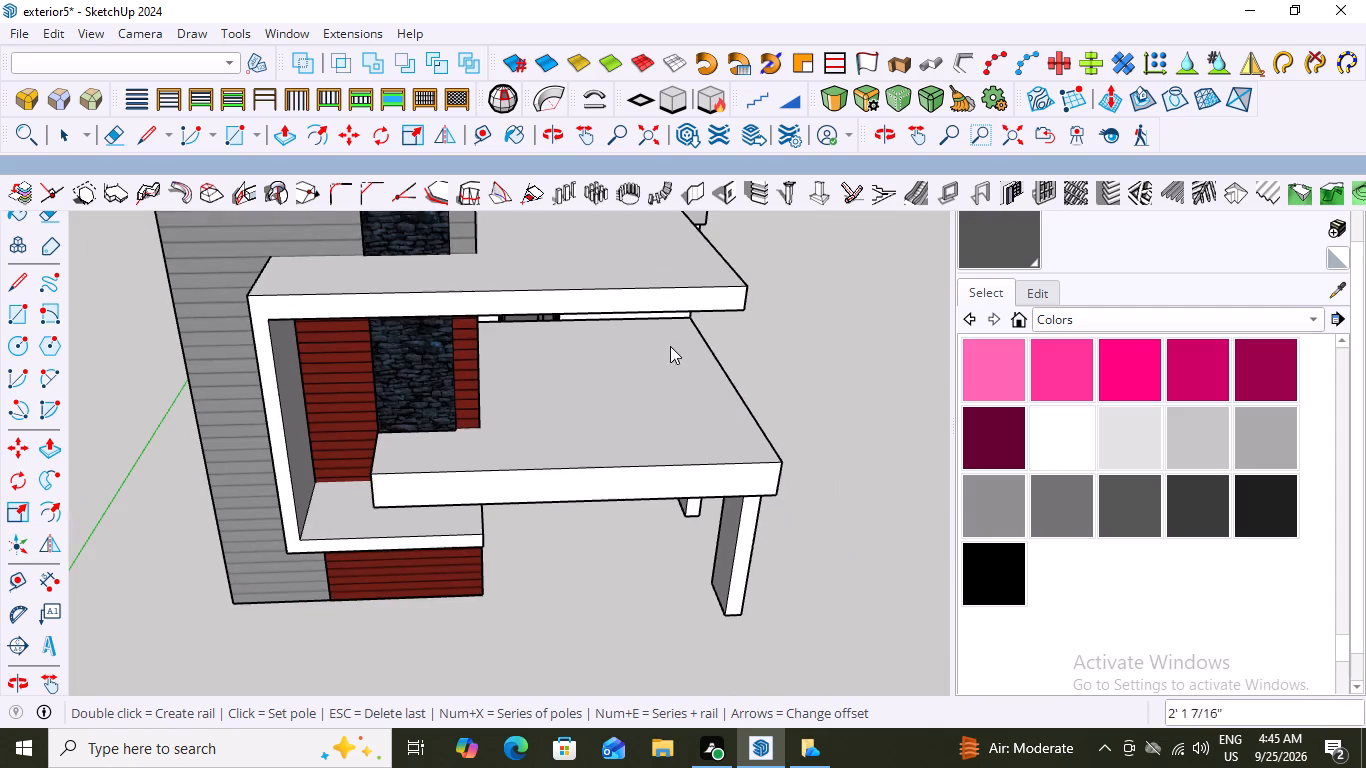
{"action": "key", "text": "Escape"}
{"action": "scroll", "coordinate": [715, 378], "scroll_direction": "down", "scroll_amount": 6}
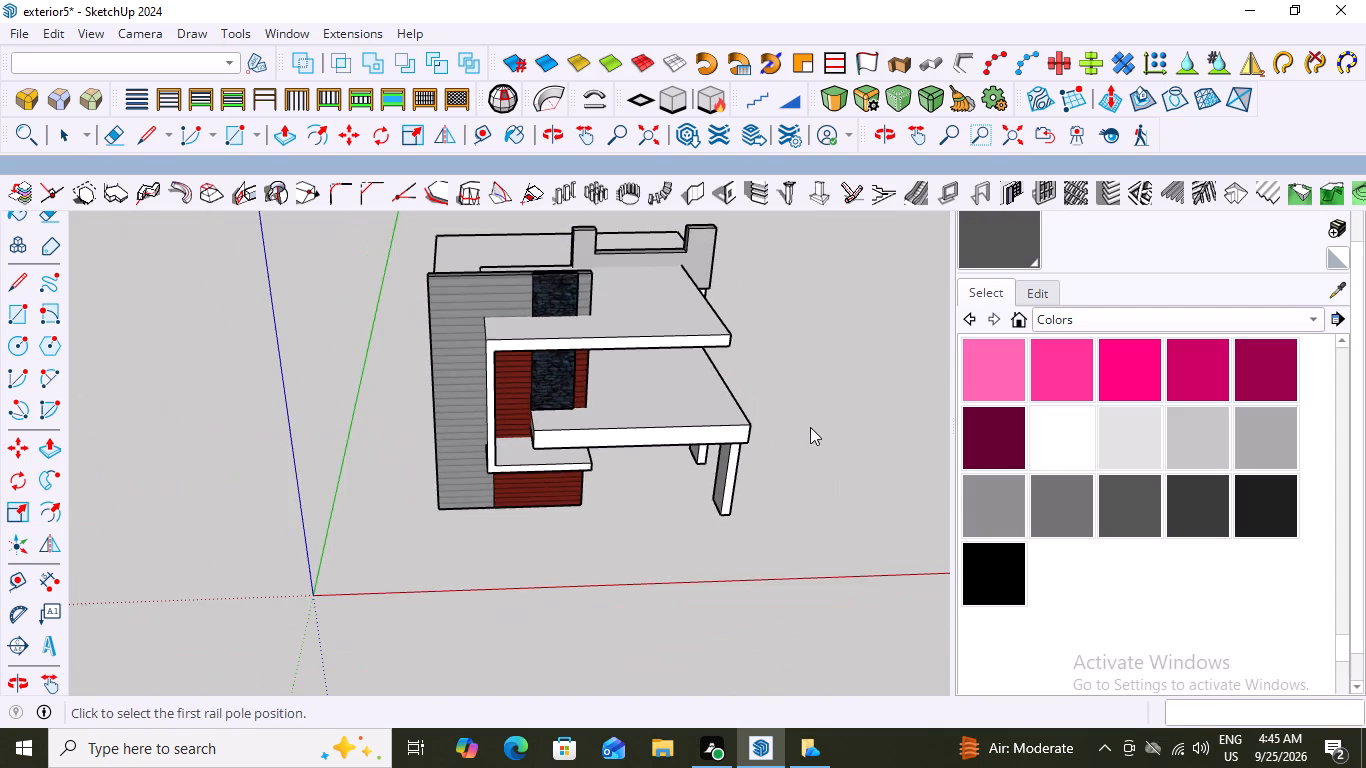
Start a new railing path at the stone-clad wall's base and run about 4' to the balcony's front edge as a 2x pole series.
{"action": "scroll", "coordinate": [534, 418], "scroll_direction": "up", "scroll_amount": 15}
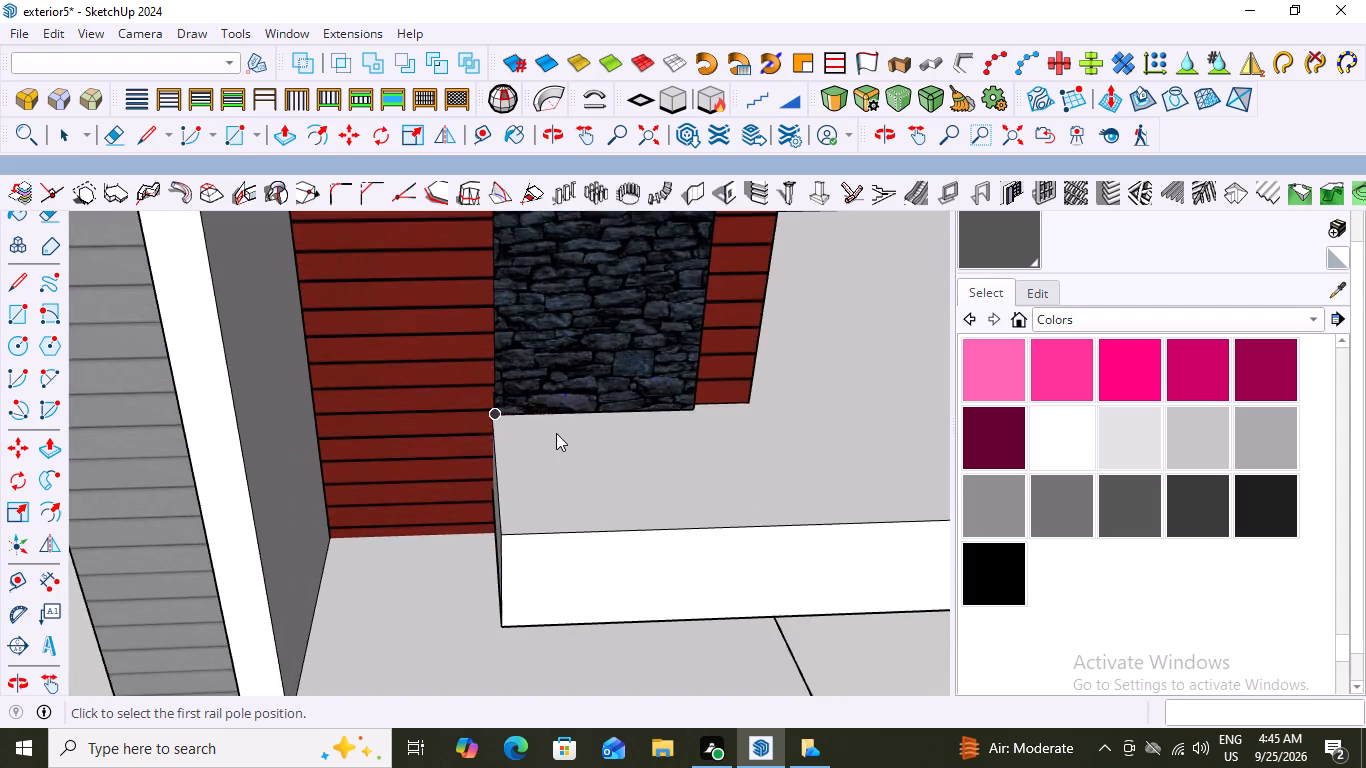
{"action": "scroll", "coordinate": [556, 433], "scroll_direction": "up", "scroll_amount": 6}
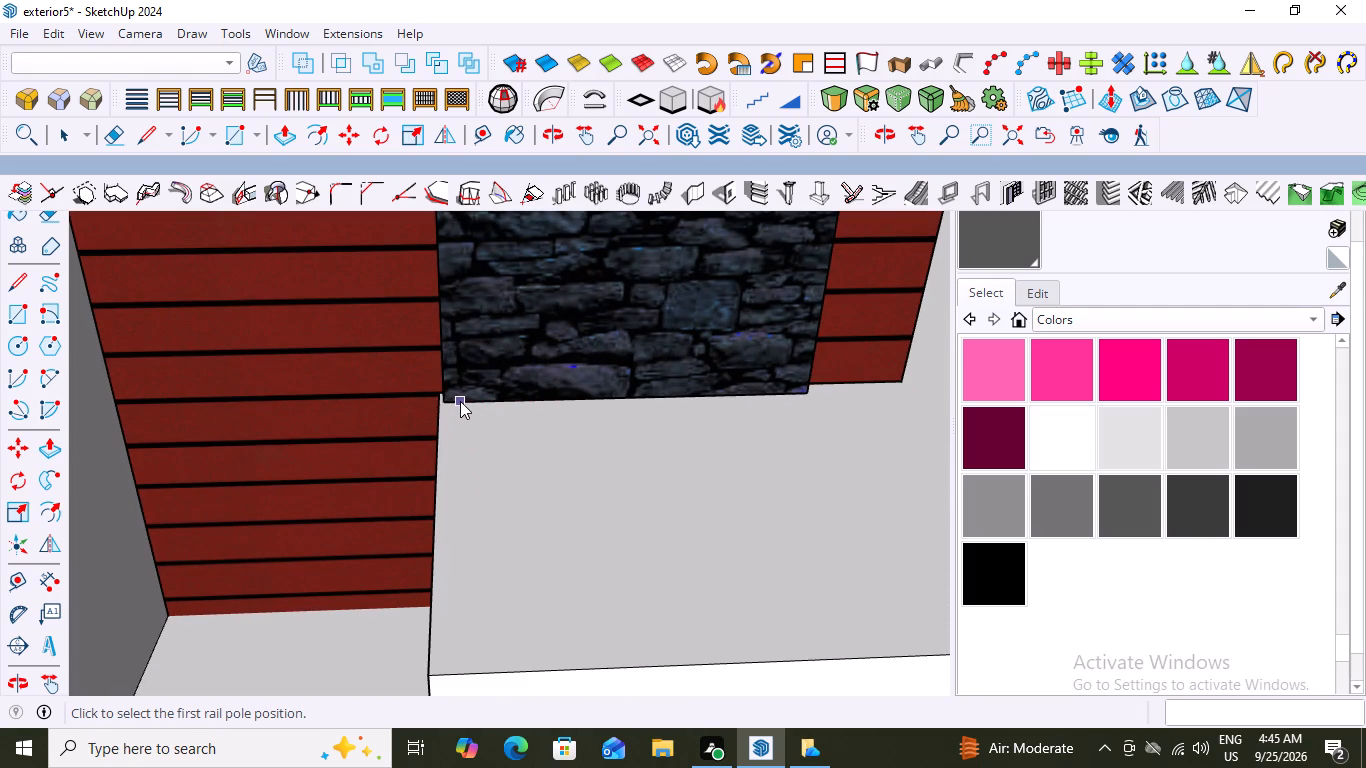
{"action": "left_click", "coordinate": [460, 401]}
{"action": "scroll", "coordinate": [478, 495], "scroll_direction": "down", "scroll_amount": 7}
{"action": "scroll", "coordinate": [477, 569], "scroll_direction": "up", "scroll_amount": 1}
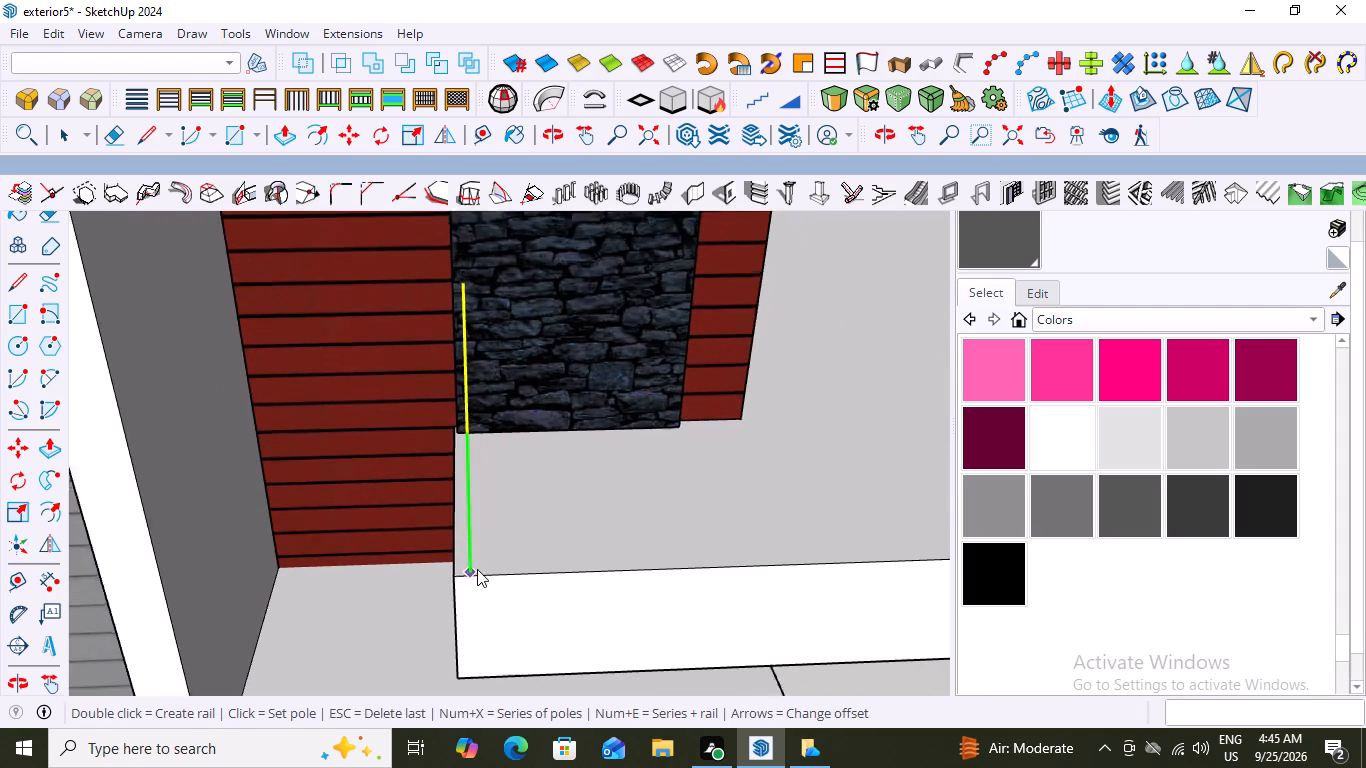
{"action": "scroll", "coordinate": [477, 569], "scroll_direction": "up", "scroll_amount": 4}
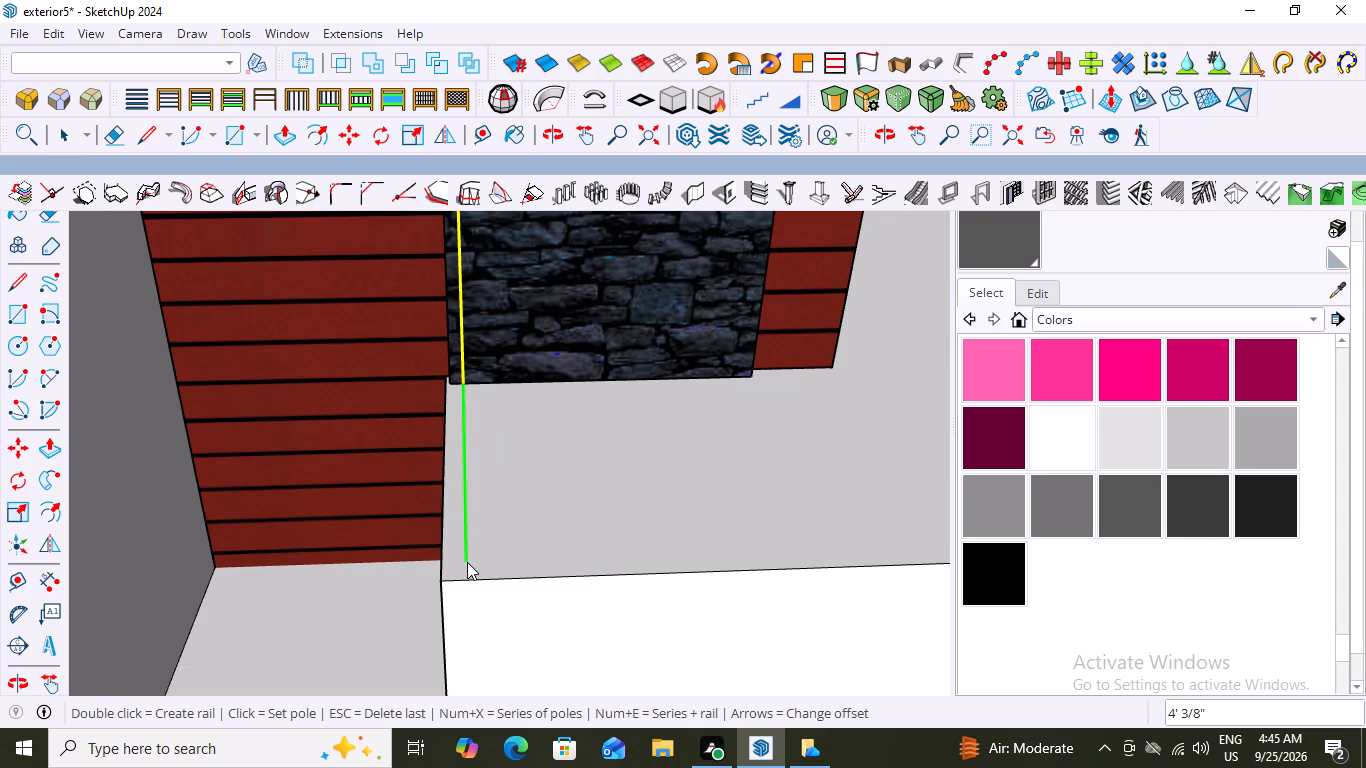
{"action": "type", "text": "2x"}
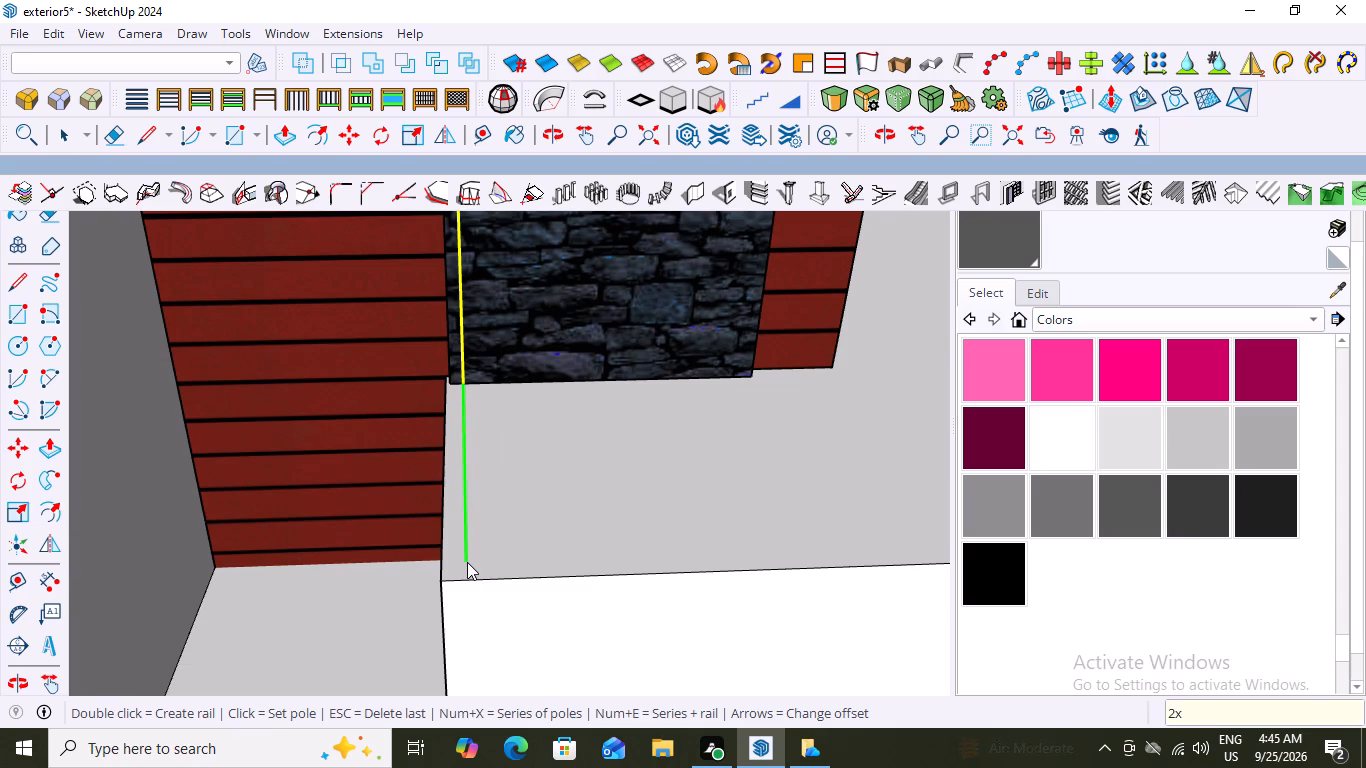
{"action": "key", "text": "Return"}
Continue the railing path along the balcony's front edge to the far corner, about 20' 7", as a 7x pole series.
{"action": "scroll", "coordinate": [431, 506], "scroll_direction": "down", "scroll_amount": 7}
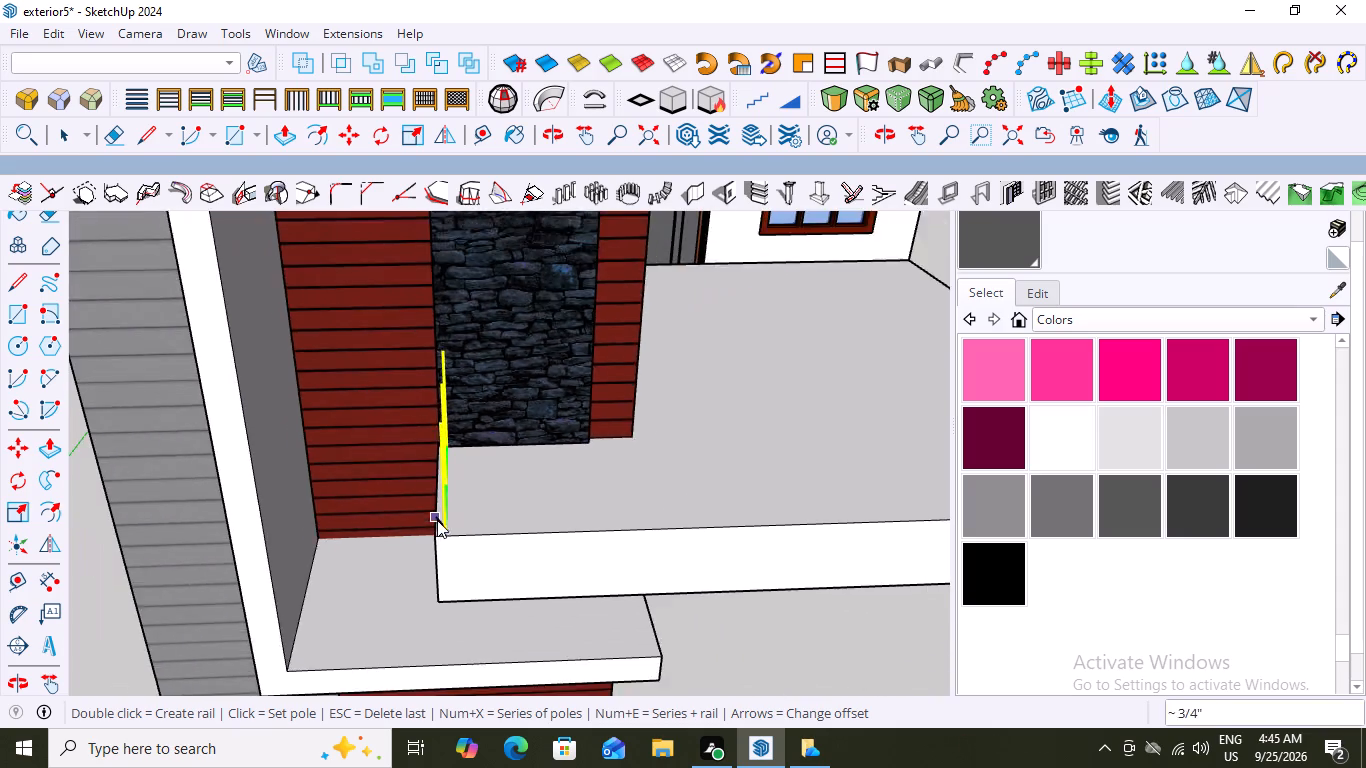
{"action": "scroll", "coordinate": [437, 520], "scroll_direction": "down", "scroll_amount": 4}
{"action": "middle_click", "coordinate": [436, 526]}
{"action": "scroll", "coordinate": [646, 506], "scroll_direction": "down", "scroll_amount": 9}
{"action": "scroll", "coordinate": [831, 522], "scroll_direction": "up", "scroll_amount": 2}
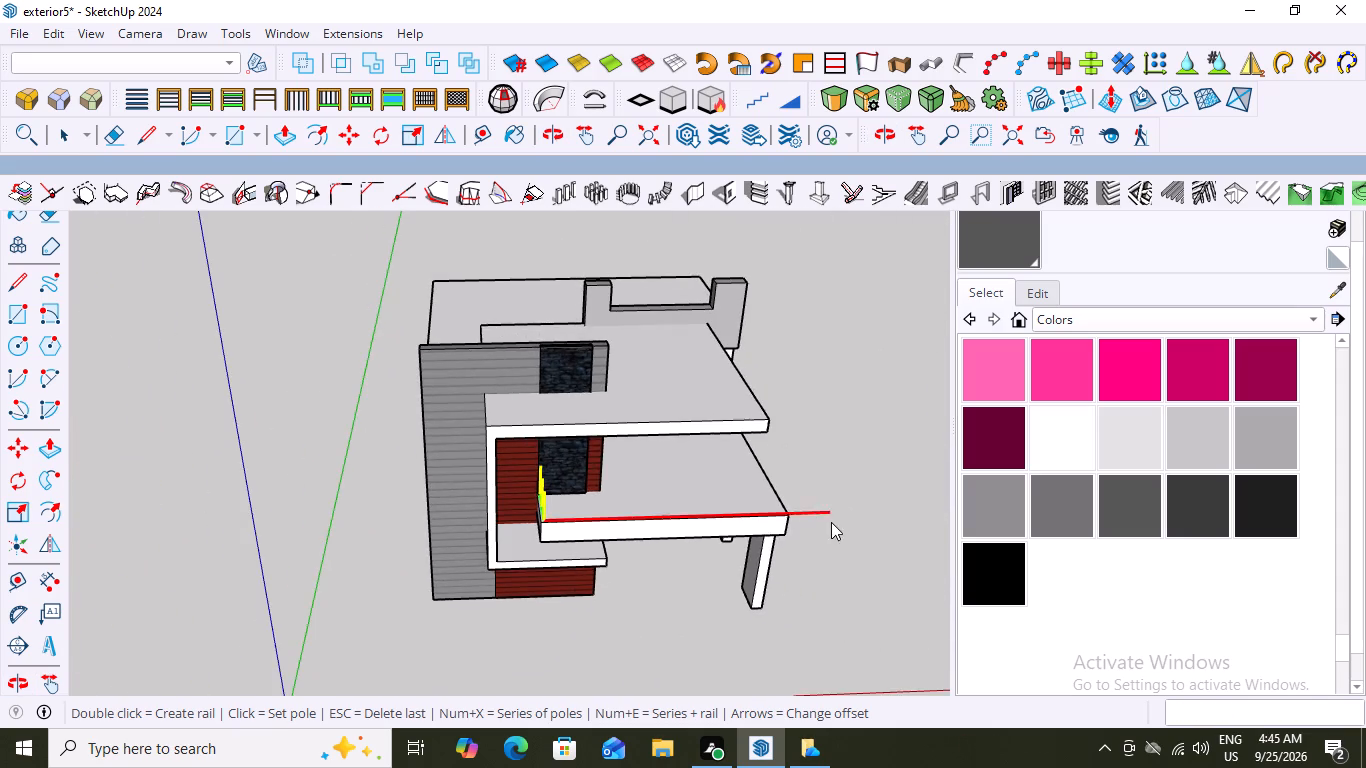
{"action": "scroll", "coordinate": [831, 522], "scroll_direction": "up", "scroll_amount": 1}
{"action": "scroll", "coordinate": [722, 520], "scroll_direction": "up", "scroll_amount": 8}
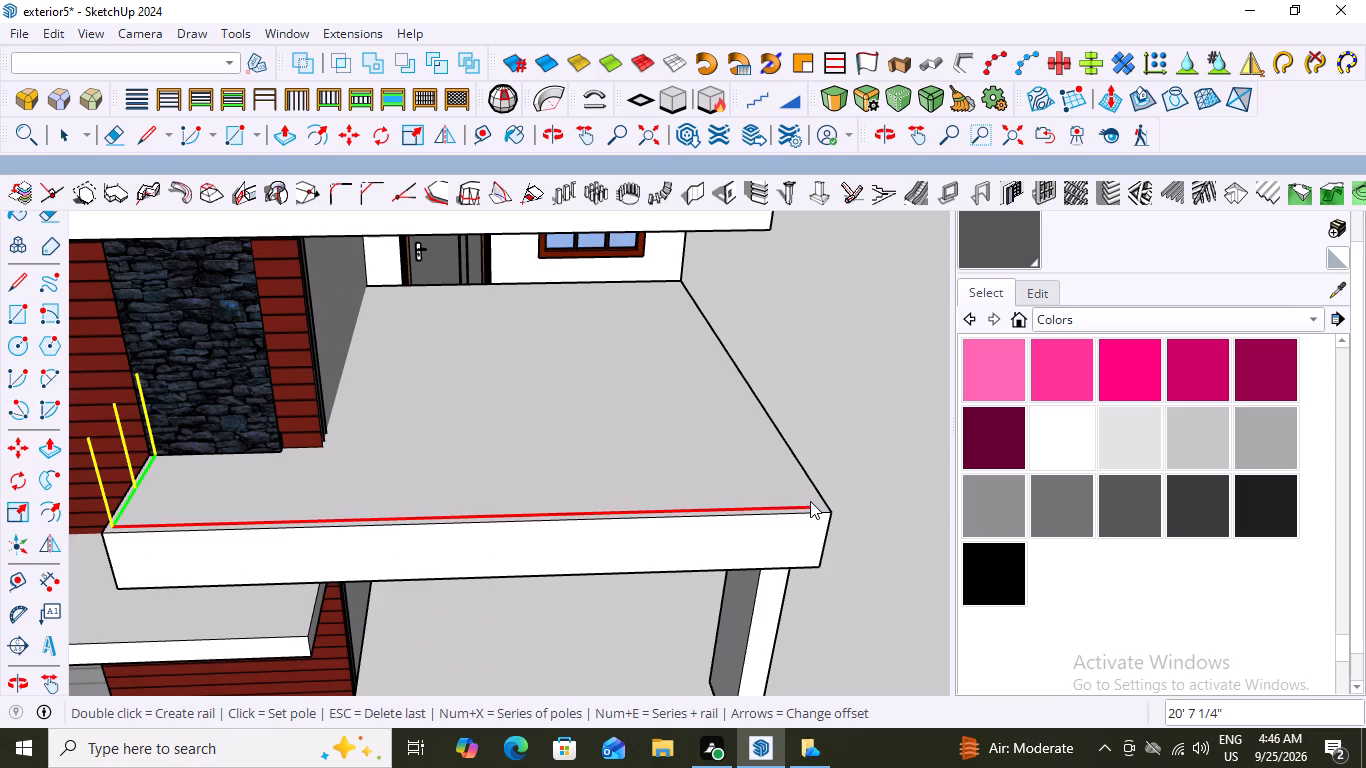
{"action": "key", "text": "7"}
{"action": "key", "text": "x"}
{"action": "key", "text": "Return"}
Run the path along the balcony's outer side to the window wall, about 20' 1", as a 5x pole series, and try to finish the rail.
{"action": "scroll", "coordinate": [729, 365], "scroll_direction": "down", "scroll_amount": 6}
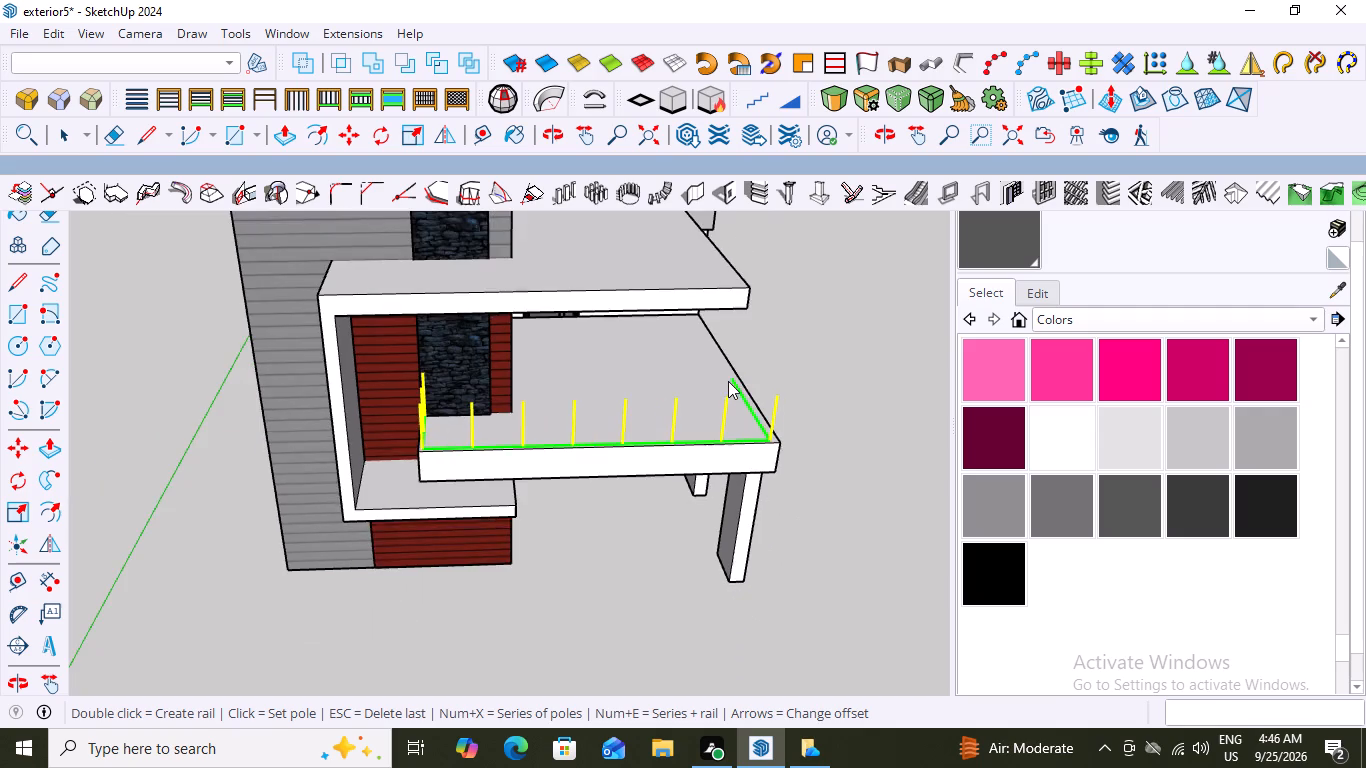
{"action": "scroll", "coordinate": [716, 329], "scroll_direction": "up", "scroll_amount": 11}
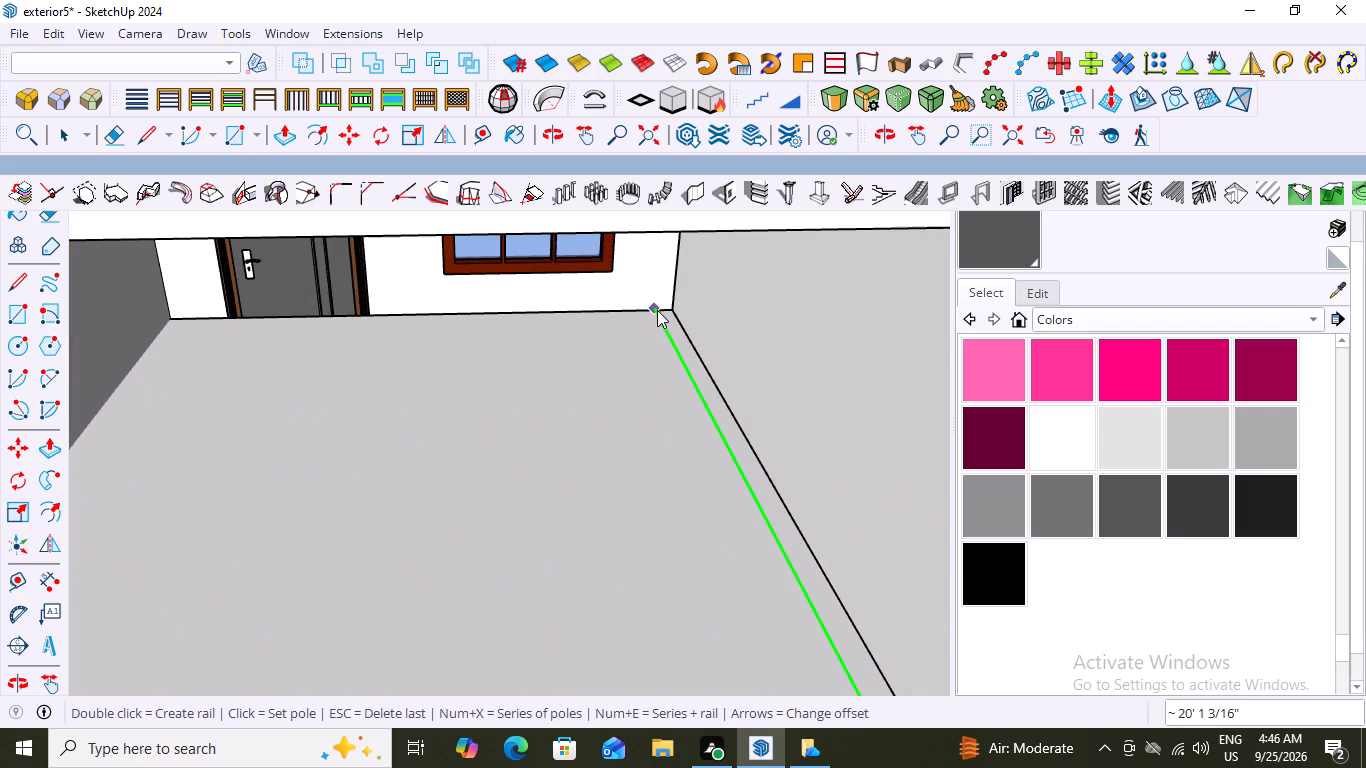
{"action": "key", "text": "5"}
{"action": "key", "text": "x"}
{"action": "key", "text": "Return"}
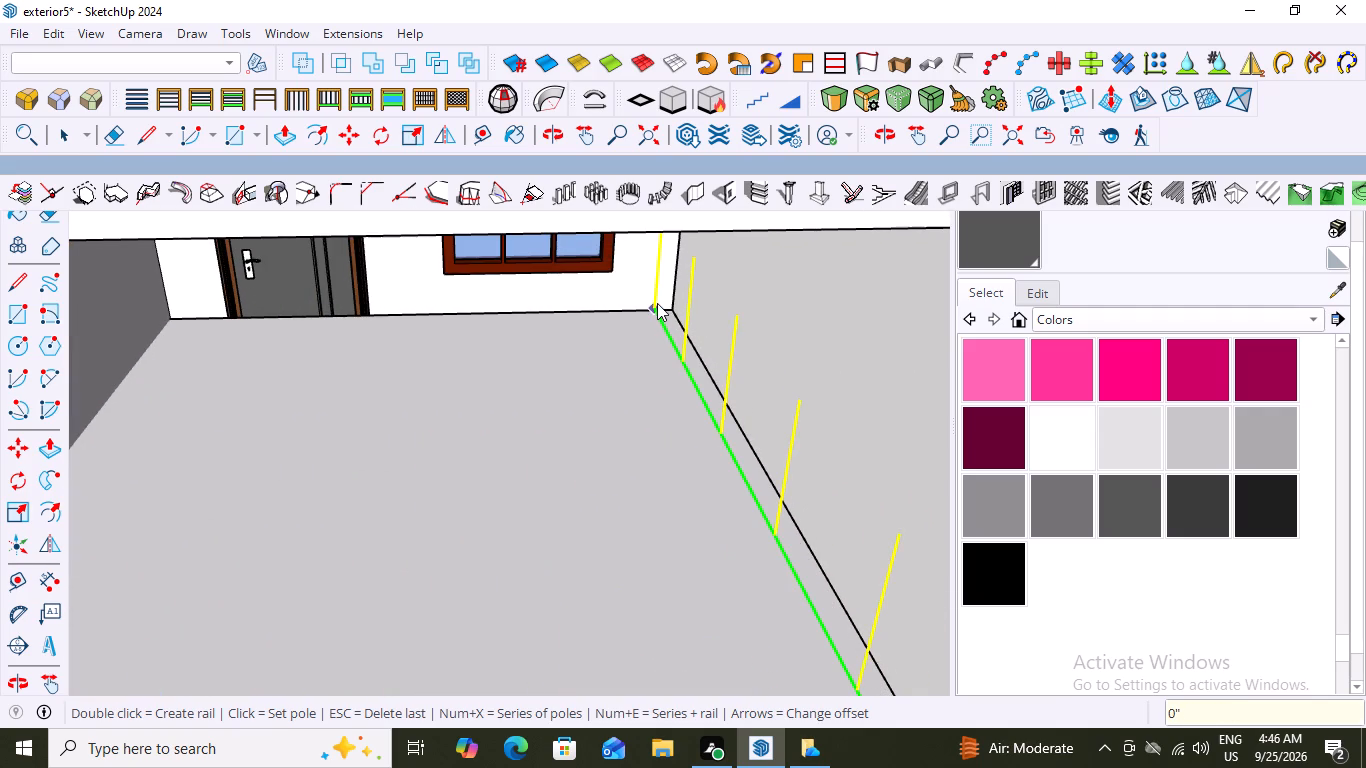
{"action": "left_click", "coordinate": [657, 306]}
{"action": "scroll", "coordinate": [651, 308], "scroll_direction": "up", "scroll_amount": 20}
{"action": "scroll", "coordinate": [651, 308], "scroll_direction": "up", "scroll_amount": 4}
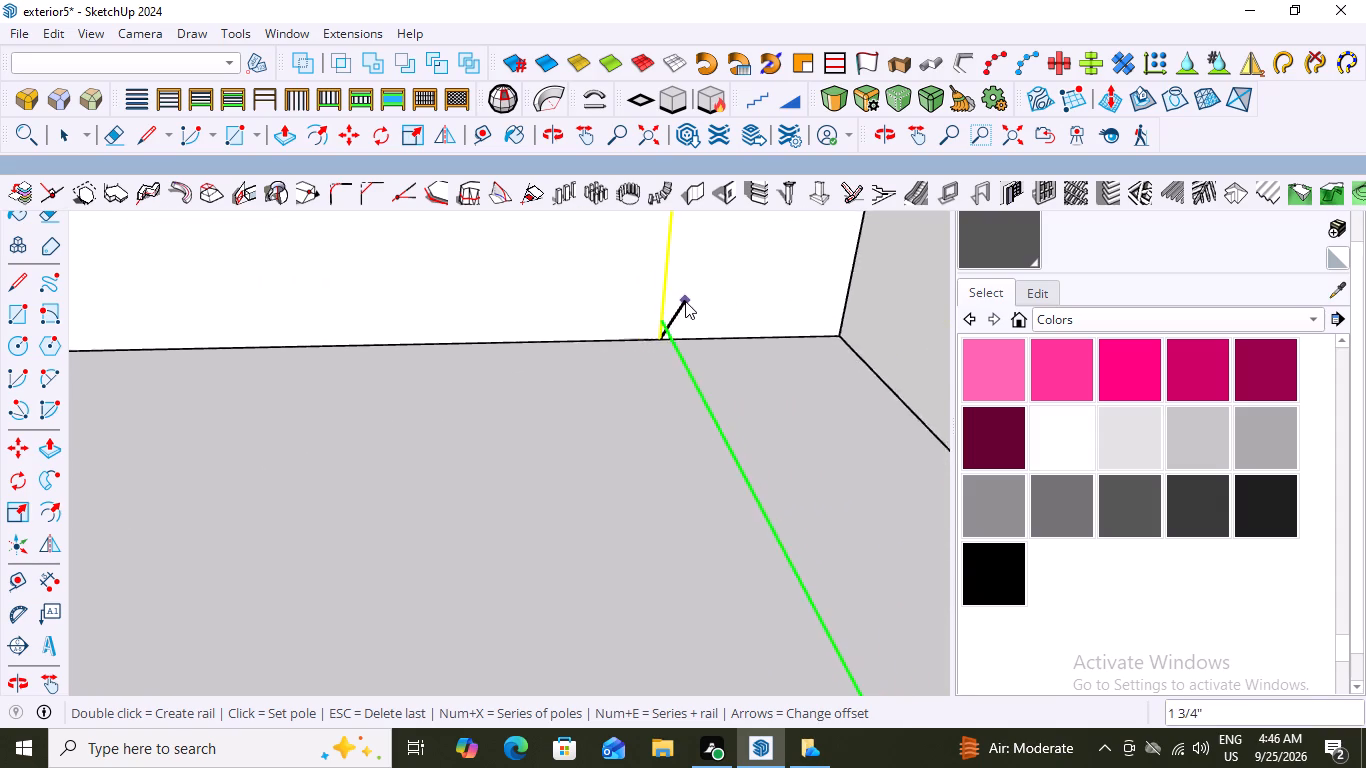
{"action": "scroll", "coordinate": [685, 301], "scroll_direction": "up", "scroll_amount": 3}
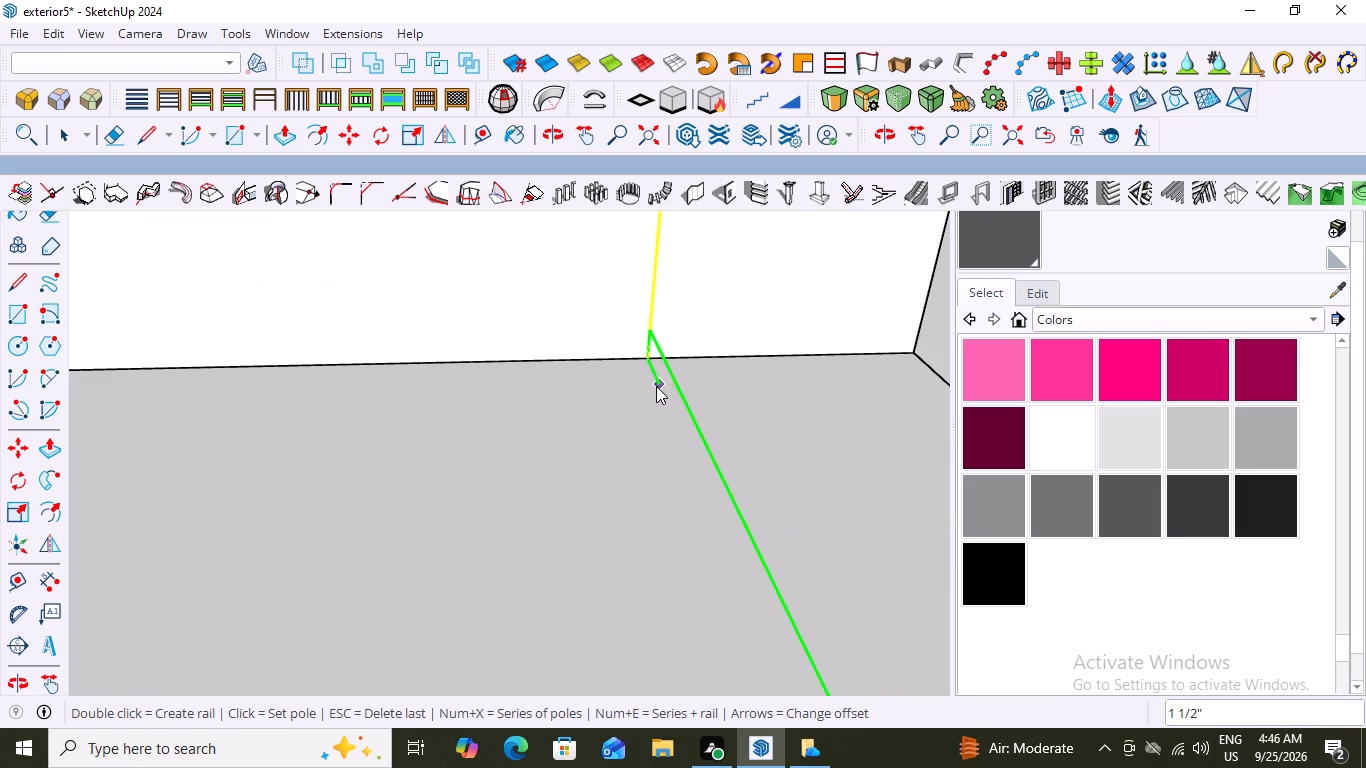
Undo the most recent model edits, including the first-floor door's dark grey finish, while the railing path is open.
{"action": "key", "text": "ctrl+z"}
{"action": "scroll", "coordinate": [651, 373], "scroll_direction": "down", "scroll_amount": 5}
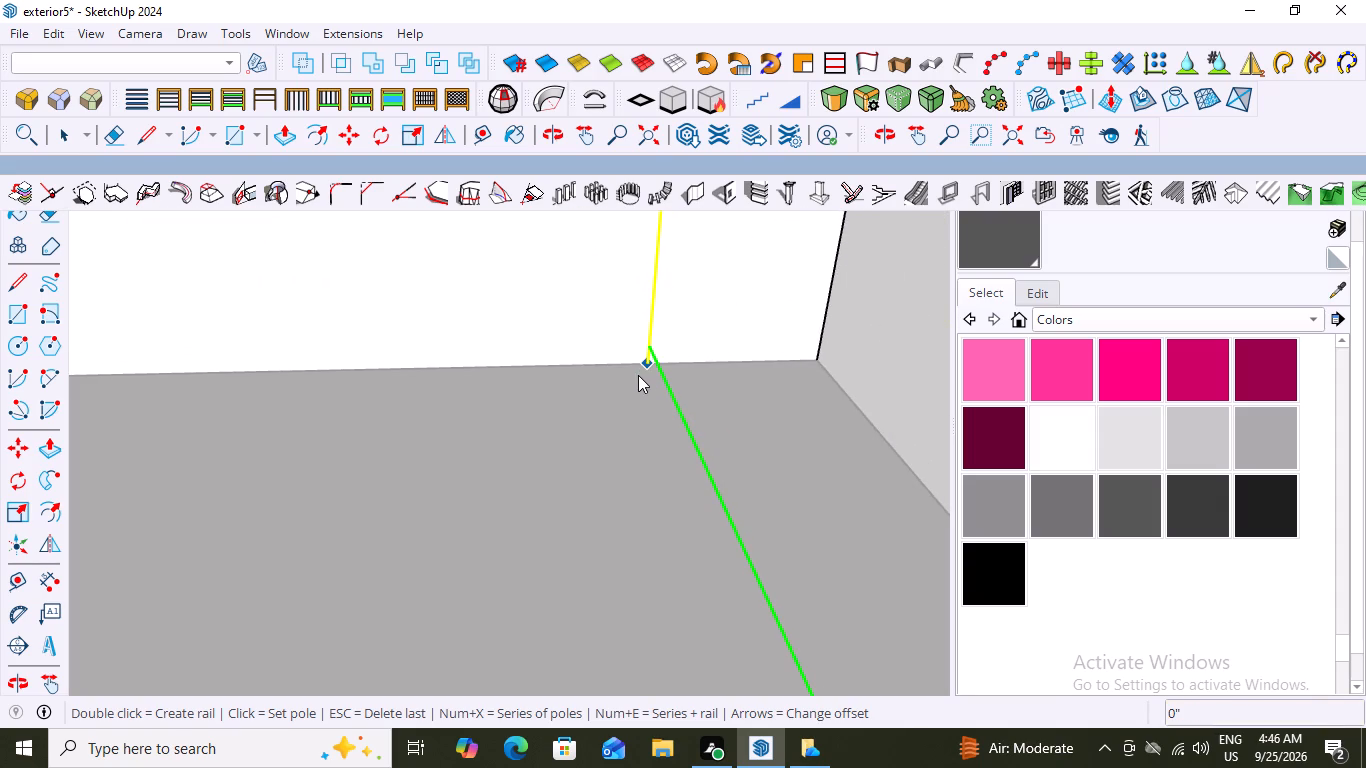
{"action": "key", "text": "ctrl+z"}
{"action": "key", "text": "ctrl+z"}
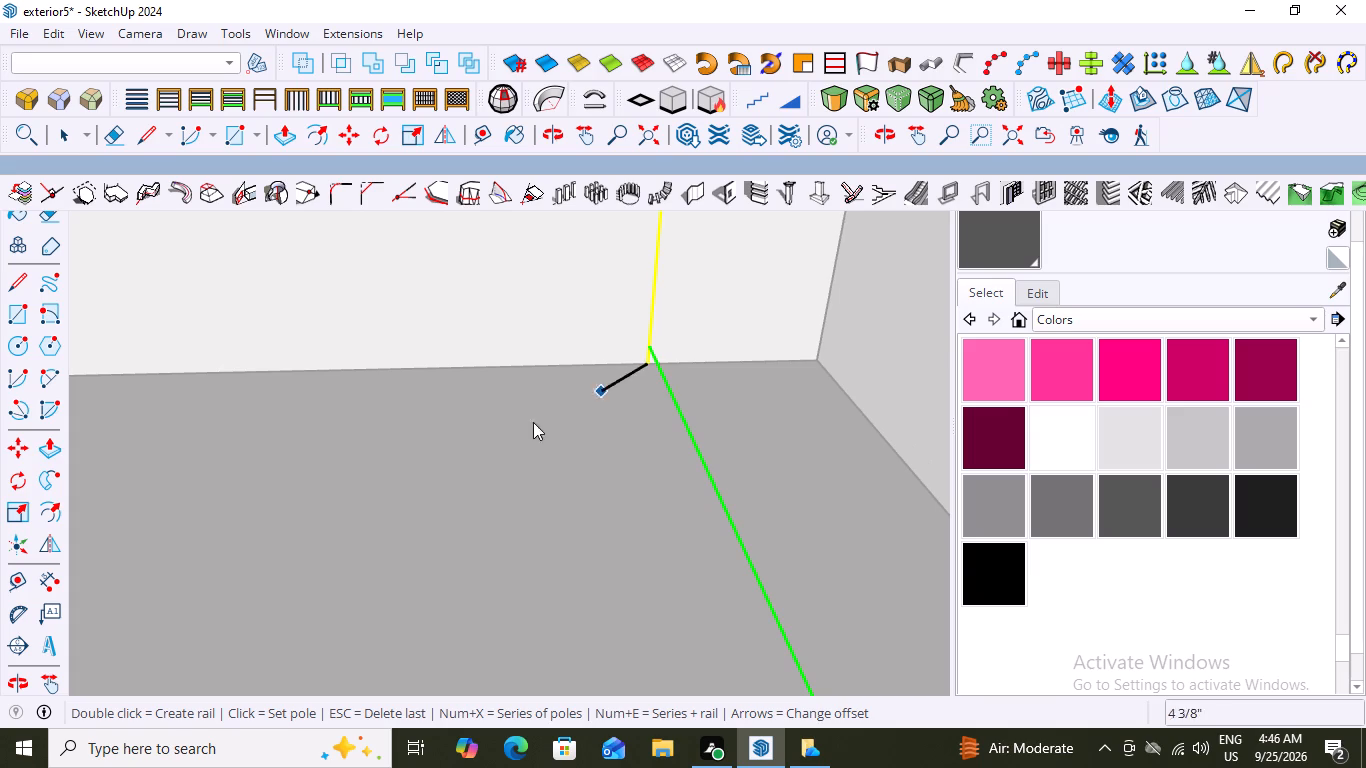
{"action": "key", "text": "ctrl+z"}
{"action": "key", "text": "ctrl+z"}
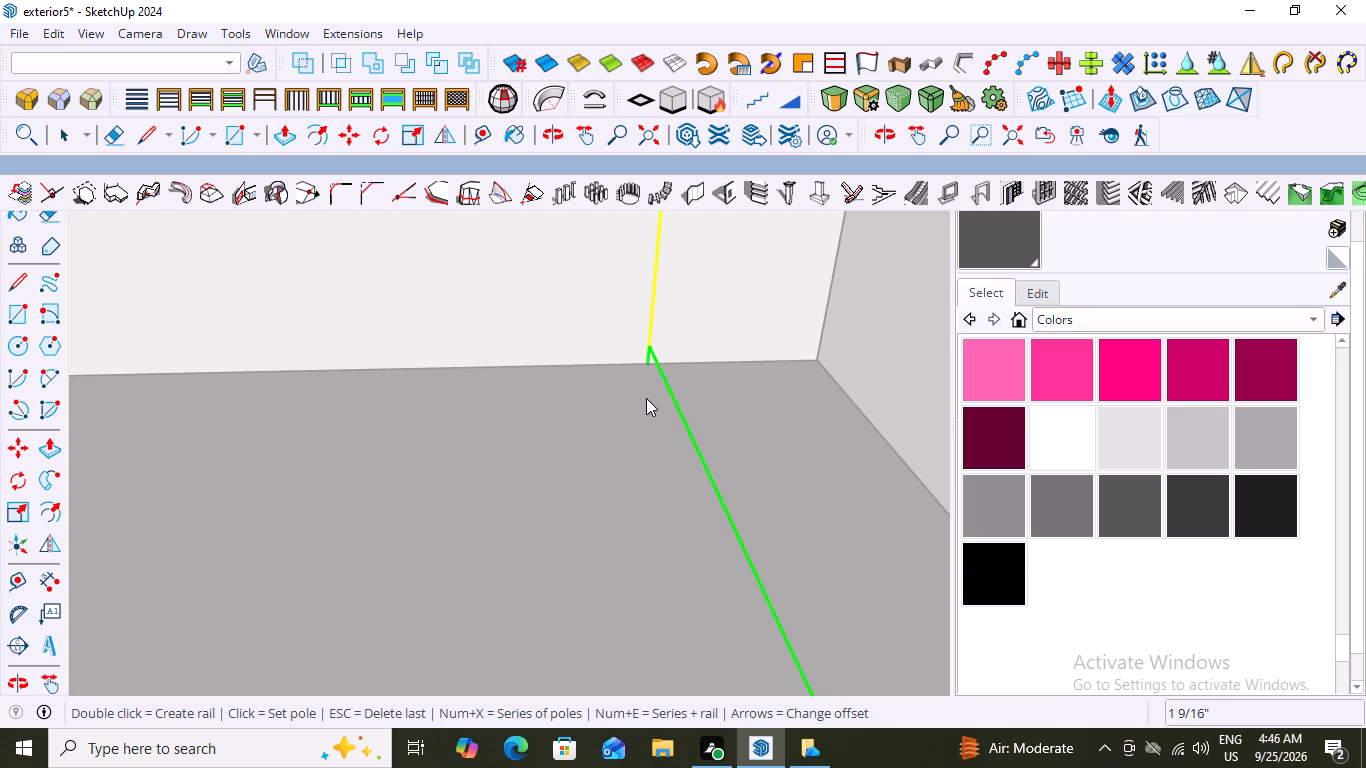
{"action": "key", "text": "Escape"}
{"action": "key", "text": "ctrl+z"}
{"action": "key", "text": "ctrl+z"}
{"action": "key", "text": "ctrl+z"}
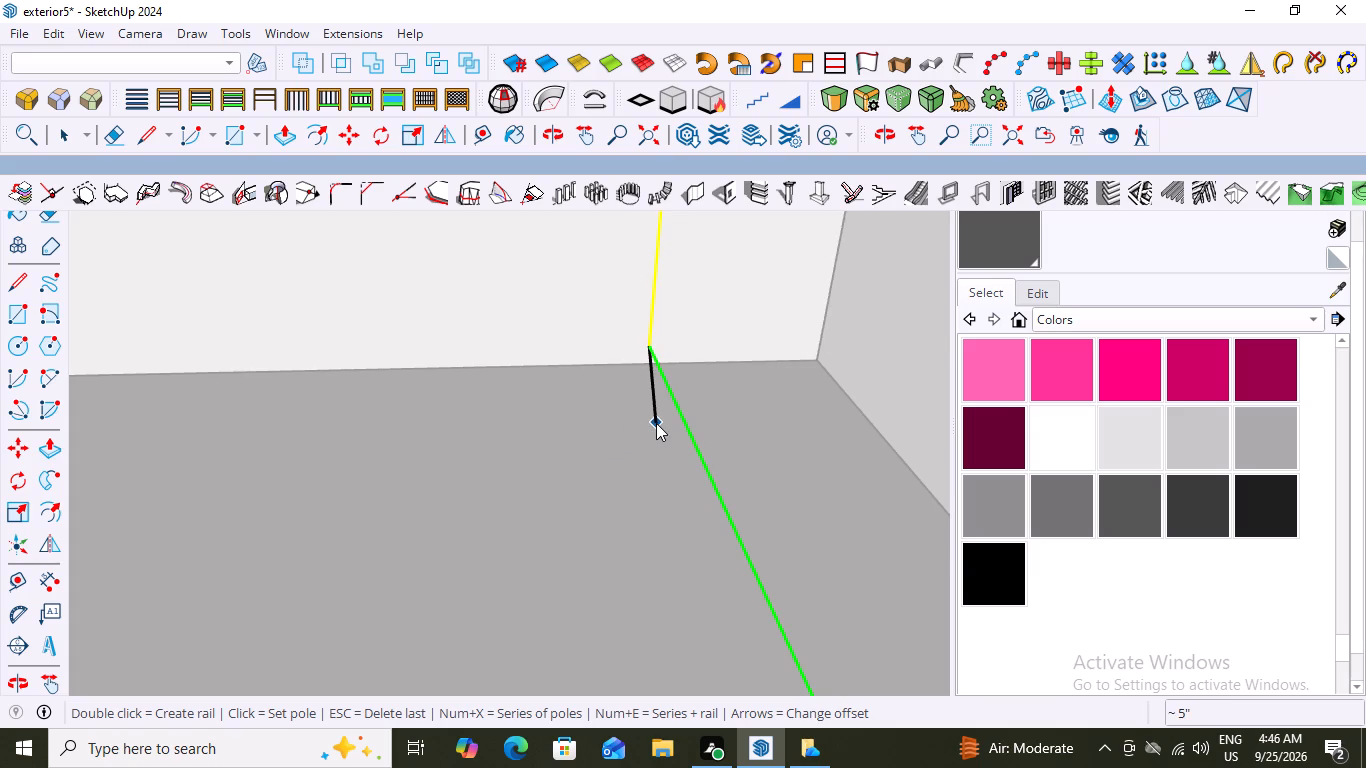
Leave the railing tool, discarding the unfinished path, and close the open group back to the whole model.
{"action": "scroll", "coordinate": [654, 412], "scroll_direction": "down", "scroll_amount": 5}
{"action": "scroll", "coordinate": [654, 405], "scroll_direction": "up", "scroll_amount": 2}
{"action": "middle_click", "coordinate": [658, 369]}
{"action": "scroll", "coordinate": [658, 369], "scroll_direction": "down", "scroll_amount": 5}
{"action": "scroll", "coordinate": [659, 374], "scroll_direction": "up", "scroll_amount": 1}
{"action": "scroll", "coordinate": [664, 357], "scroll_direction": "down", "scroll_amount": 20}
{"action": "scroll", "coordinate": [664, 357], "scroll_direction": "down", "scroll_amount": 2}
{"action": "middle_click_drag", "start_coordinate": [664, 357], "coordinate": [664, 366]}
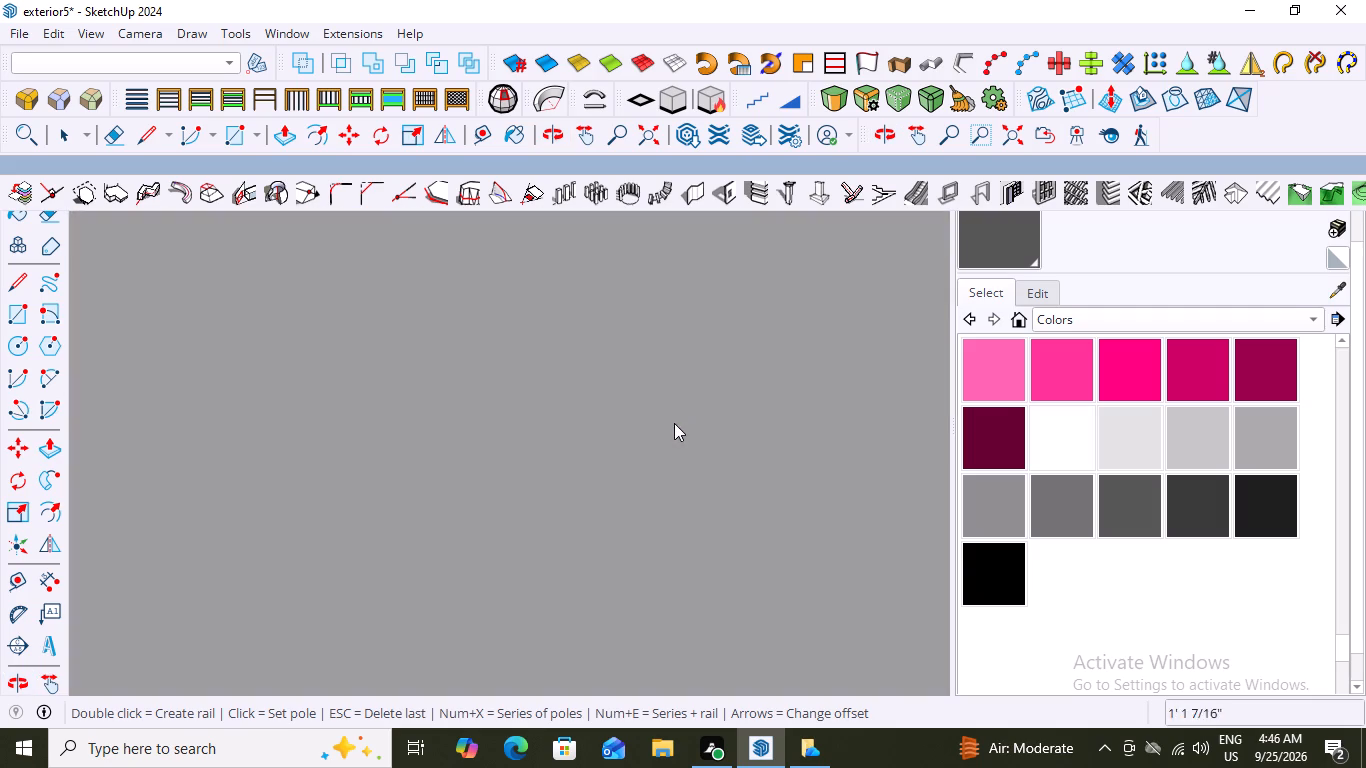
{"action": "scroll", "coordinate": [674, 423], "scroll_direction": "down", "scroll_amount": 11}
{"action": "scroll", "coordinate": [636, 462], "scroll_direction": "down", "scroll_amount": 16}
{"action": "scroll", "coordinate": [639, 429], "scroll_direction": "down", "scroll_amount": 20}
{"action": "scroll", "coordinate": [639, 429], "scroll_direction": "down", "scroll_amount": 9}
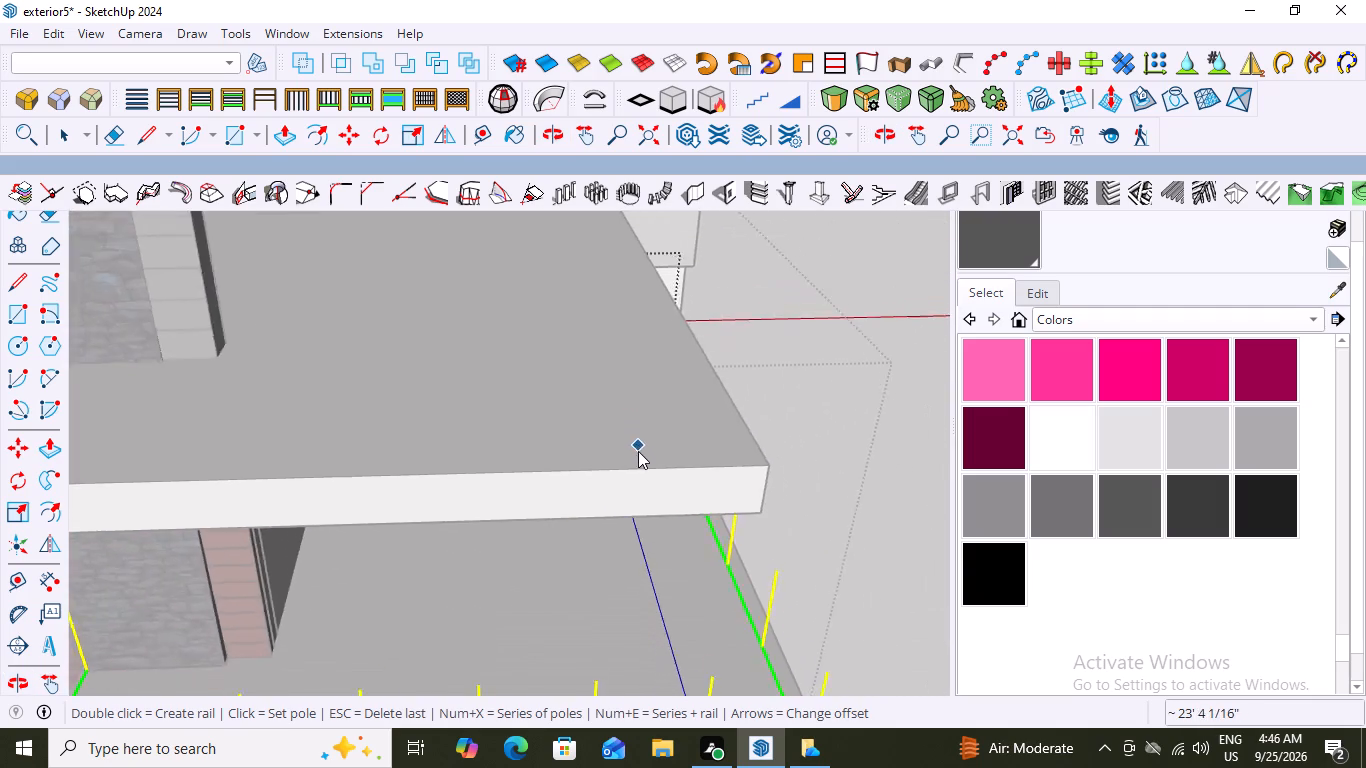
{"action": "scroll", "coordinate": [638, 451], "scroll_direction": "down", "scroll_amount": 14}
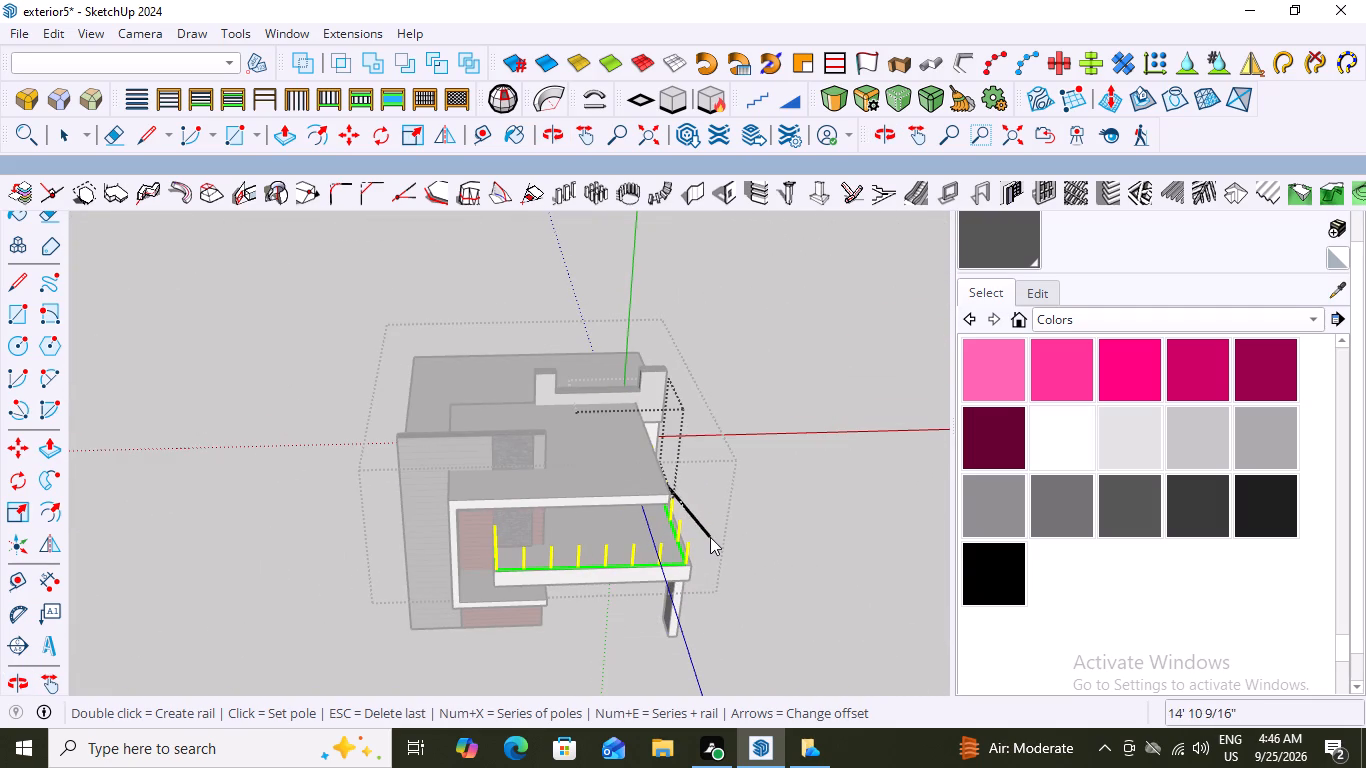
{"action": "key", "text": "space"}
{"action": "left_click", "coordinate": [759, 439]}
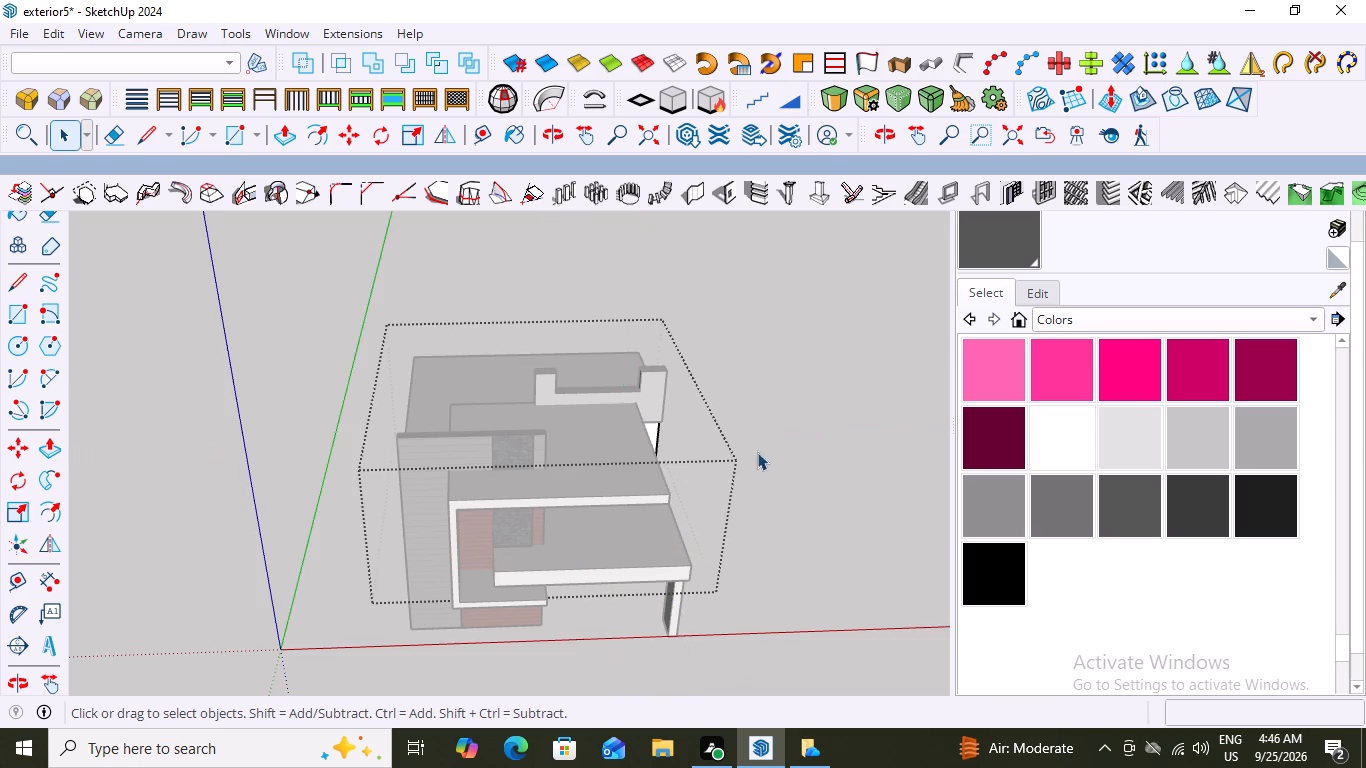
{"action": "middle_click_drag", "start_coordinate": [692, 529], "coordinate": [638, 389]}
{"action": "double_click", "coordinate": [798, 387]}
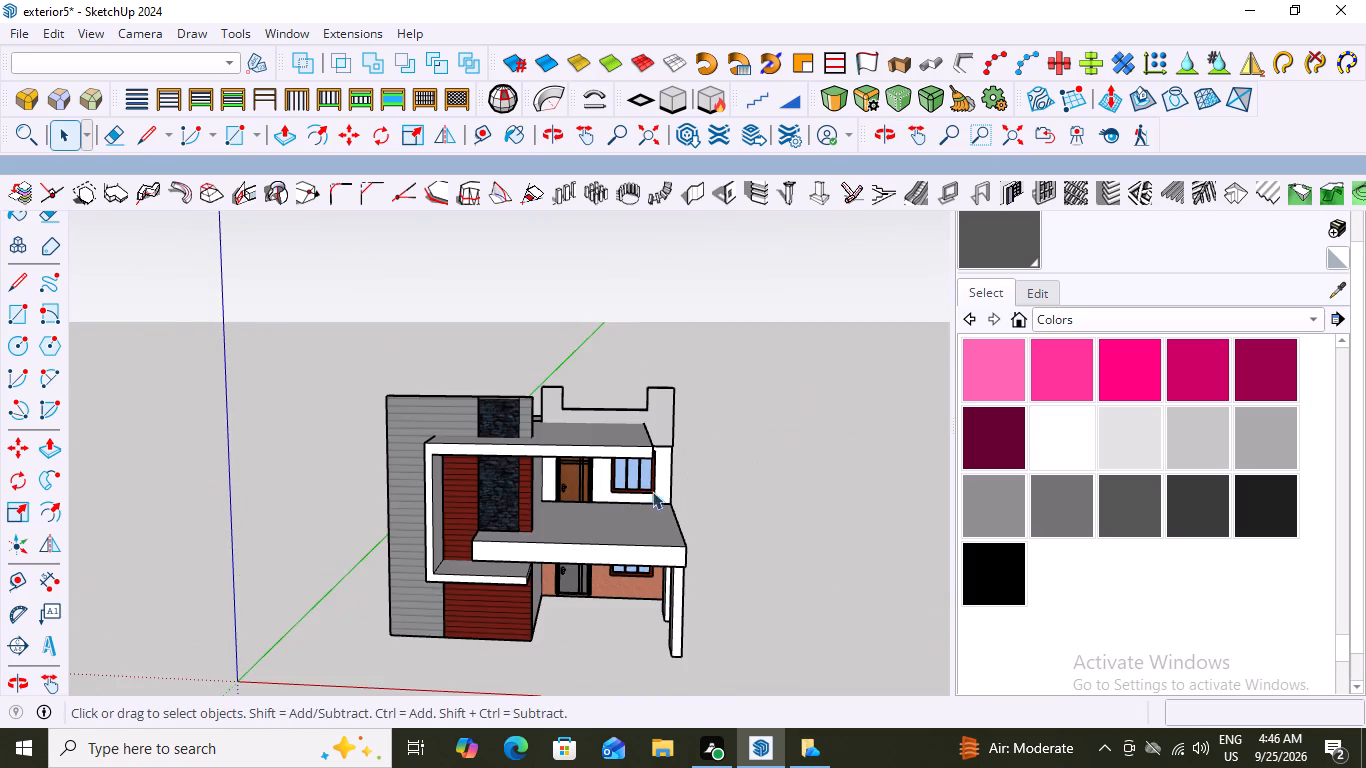
Undo the last four model edits and exit the reopened group around the first-floor window.
{"action": "scroll", "coordinate": [594, 523], "scroll_direction": "up", "scroll_amount": 5}
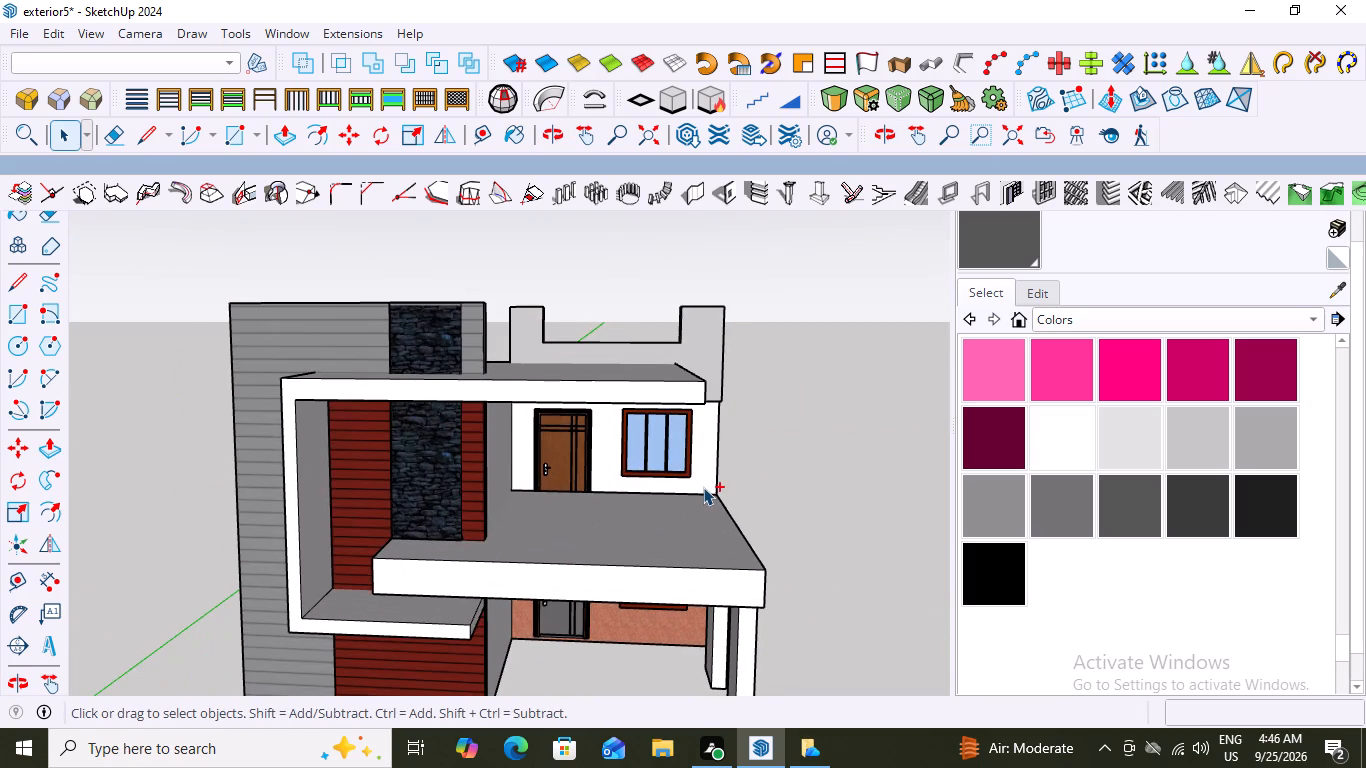
{"action": "key", "text": "ctrl+z"}
{"action": "key", "text": "ctrl+z"}
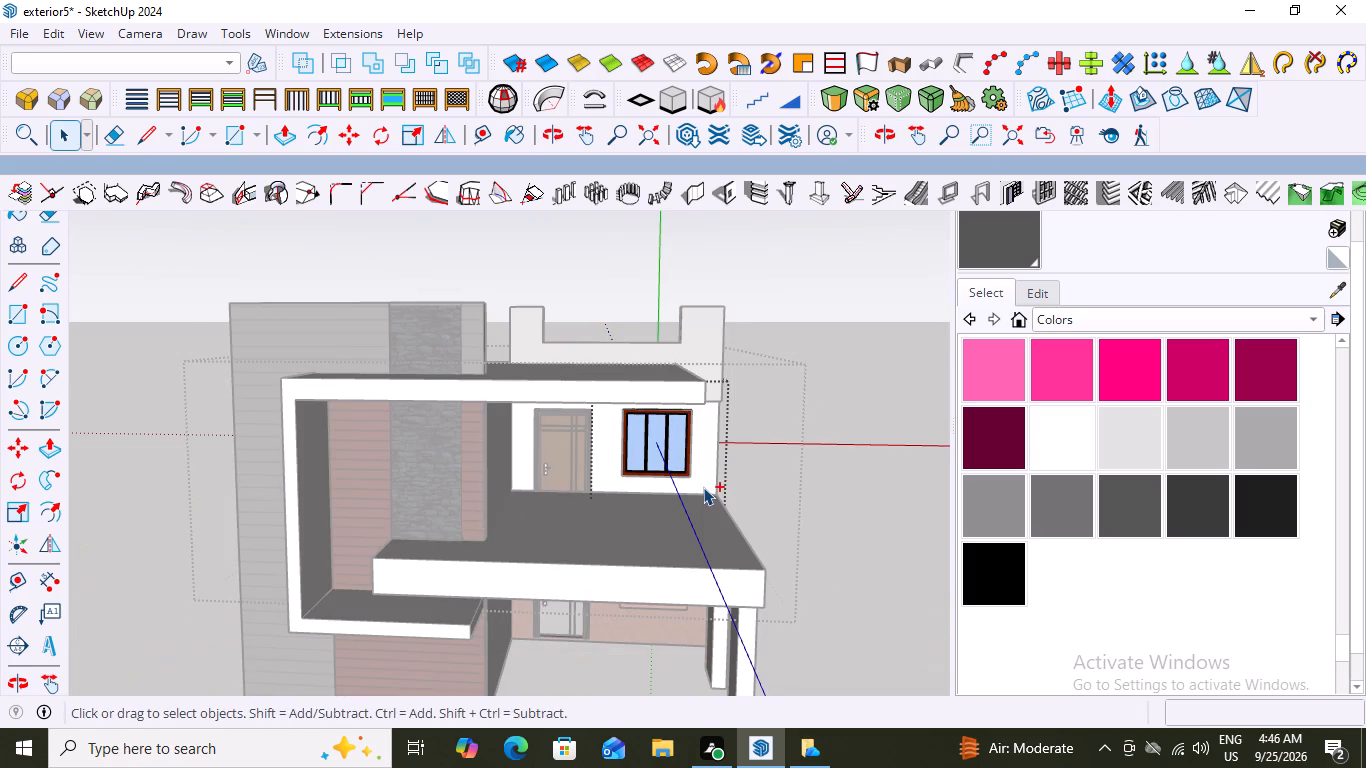
{"action": "key", "text": "ctrl+z"}
{"action": "key", "text": "ctrl+z"}
{"action": "left_click", "coordinate": [777, 374]}
{"action": "triple_click", "coordinate": [854, 343]}
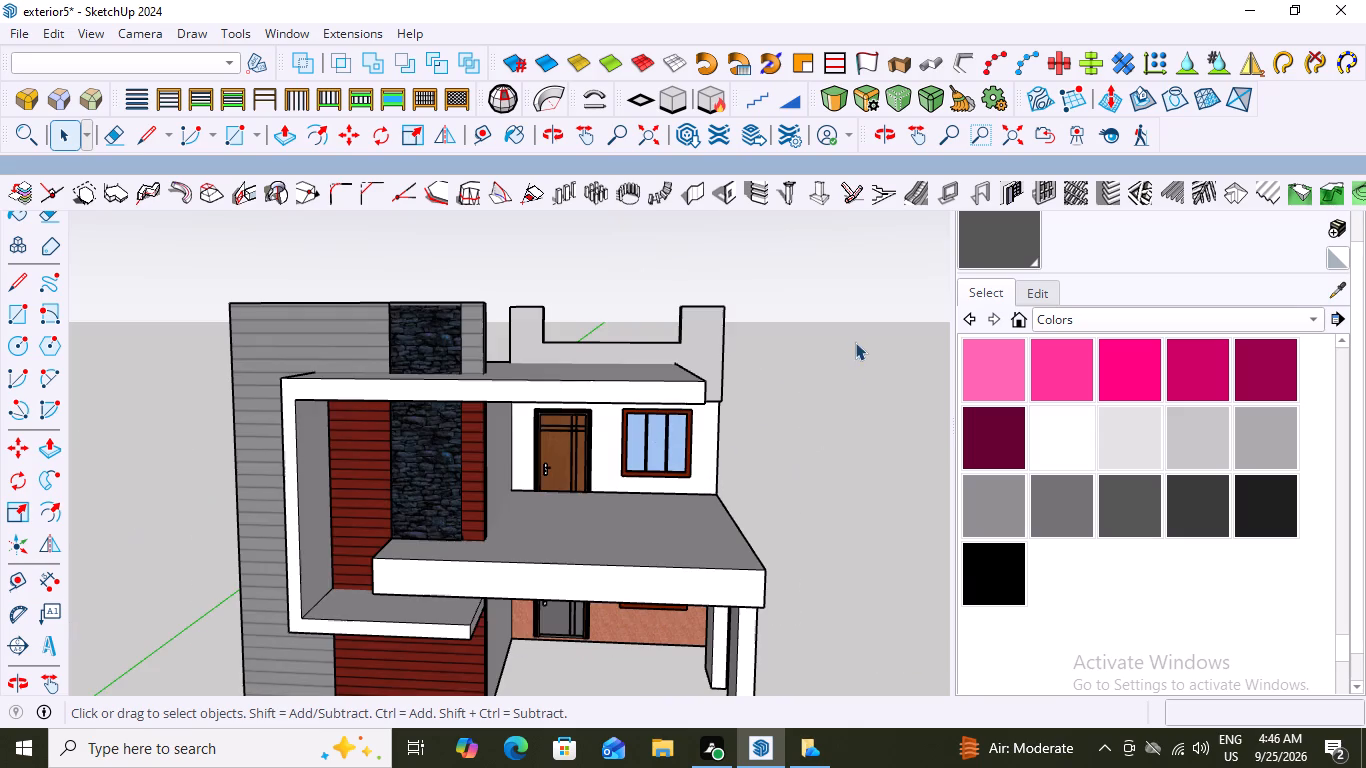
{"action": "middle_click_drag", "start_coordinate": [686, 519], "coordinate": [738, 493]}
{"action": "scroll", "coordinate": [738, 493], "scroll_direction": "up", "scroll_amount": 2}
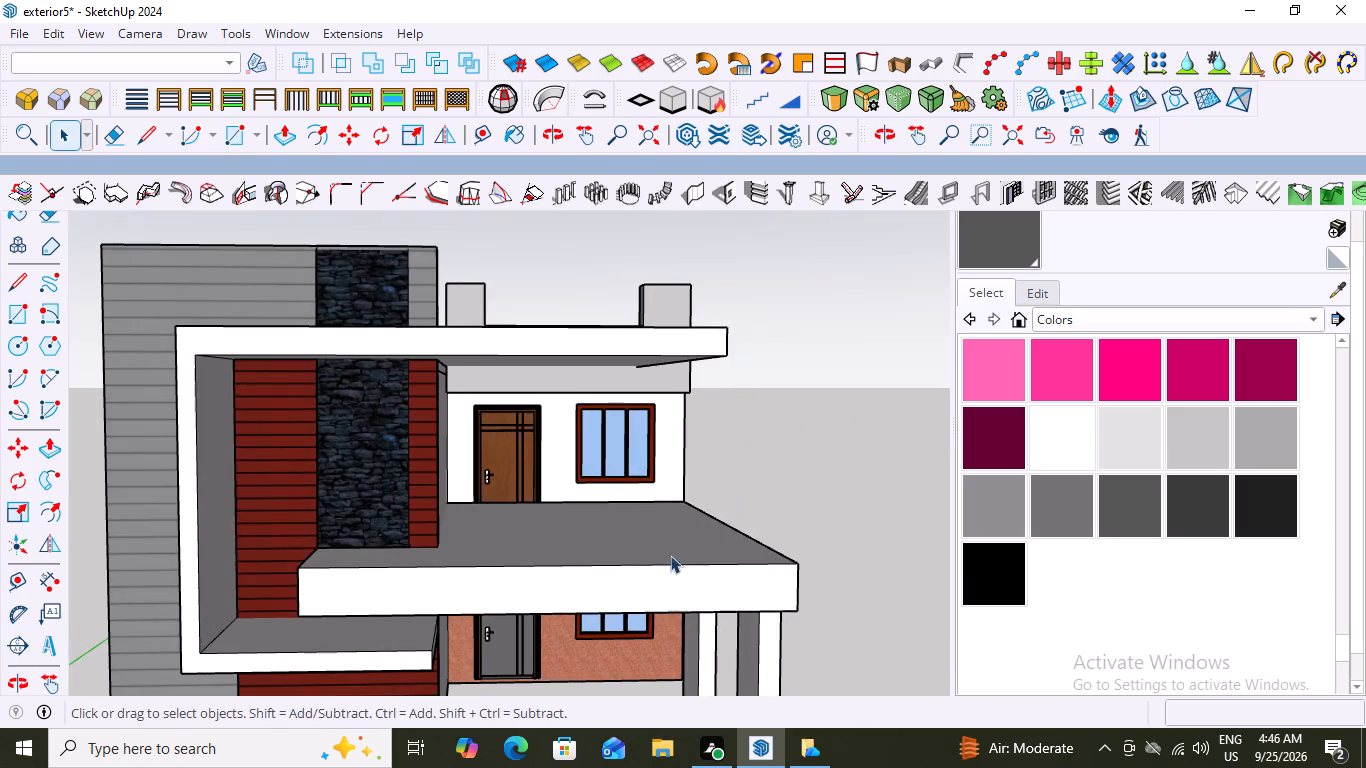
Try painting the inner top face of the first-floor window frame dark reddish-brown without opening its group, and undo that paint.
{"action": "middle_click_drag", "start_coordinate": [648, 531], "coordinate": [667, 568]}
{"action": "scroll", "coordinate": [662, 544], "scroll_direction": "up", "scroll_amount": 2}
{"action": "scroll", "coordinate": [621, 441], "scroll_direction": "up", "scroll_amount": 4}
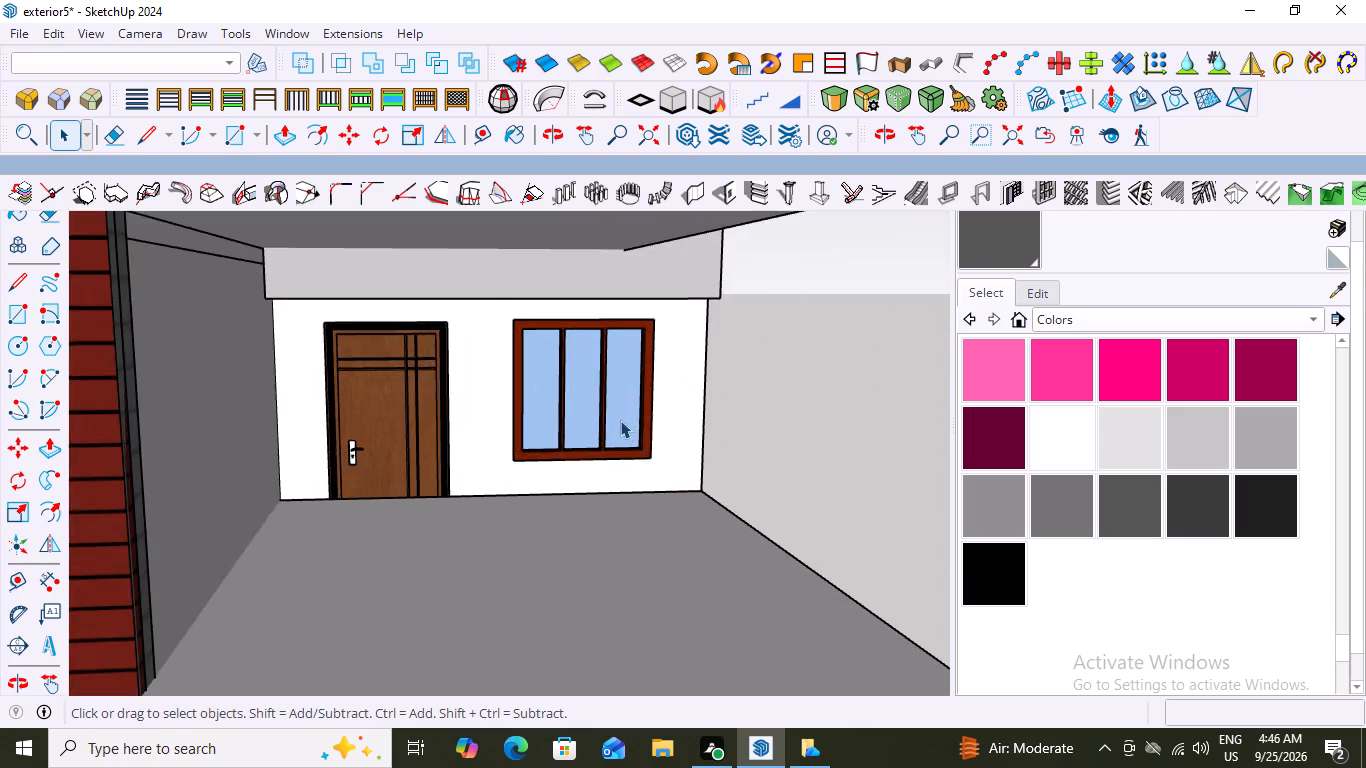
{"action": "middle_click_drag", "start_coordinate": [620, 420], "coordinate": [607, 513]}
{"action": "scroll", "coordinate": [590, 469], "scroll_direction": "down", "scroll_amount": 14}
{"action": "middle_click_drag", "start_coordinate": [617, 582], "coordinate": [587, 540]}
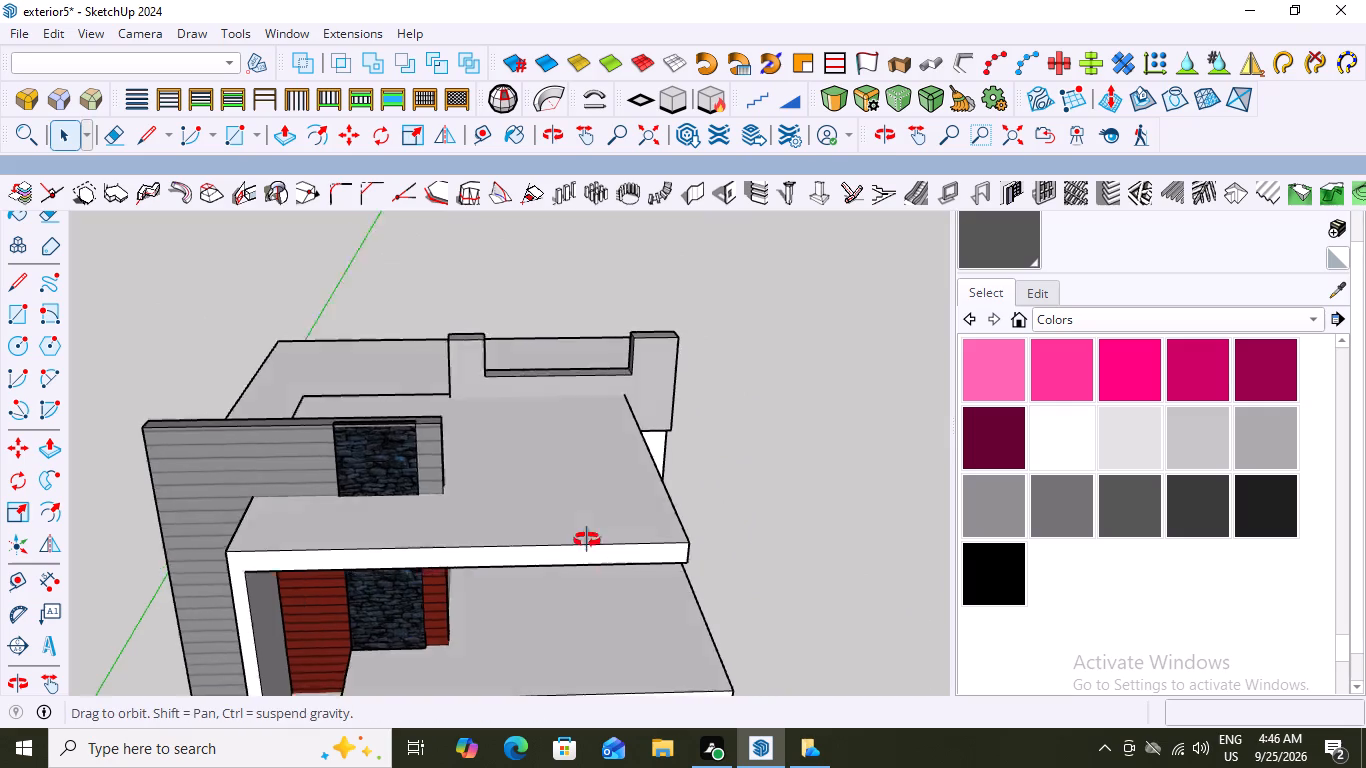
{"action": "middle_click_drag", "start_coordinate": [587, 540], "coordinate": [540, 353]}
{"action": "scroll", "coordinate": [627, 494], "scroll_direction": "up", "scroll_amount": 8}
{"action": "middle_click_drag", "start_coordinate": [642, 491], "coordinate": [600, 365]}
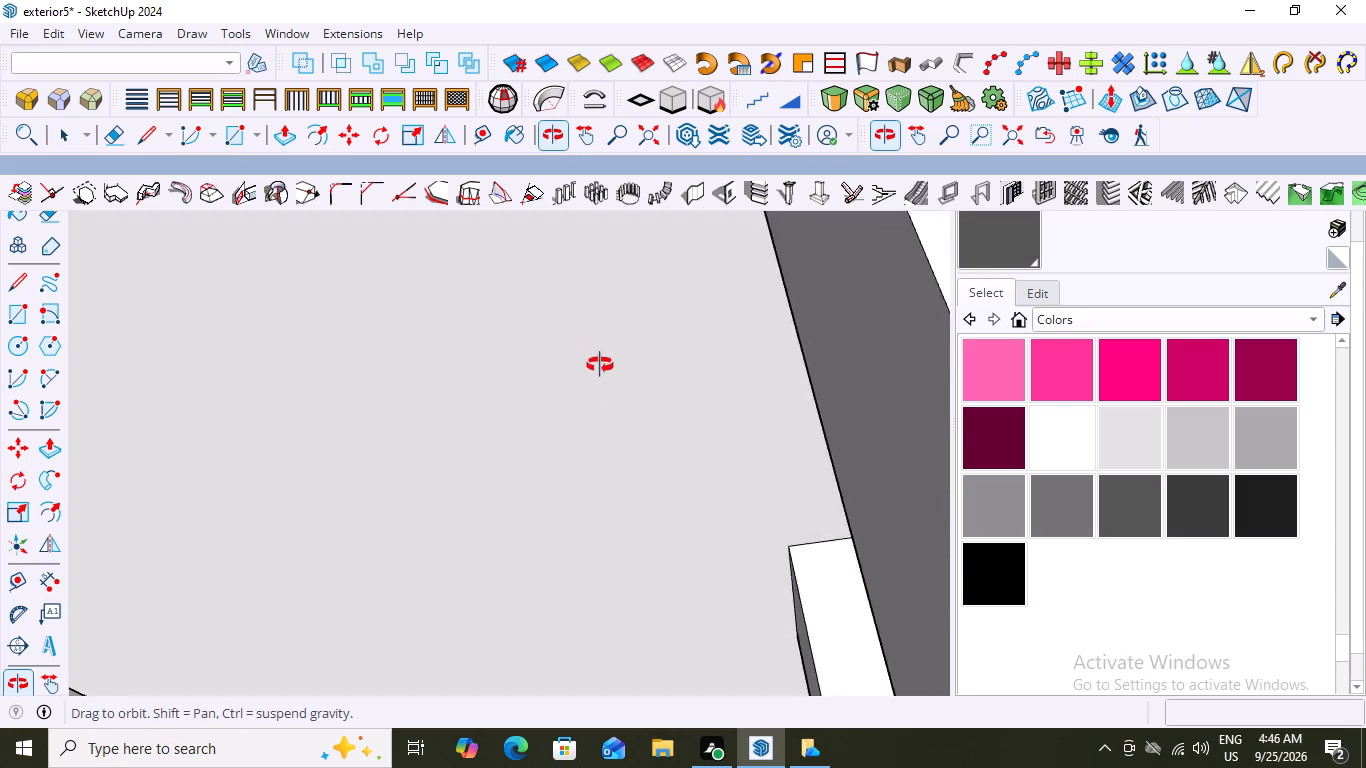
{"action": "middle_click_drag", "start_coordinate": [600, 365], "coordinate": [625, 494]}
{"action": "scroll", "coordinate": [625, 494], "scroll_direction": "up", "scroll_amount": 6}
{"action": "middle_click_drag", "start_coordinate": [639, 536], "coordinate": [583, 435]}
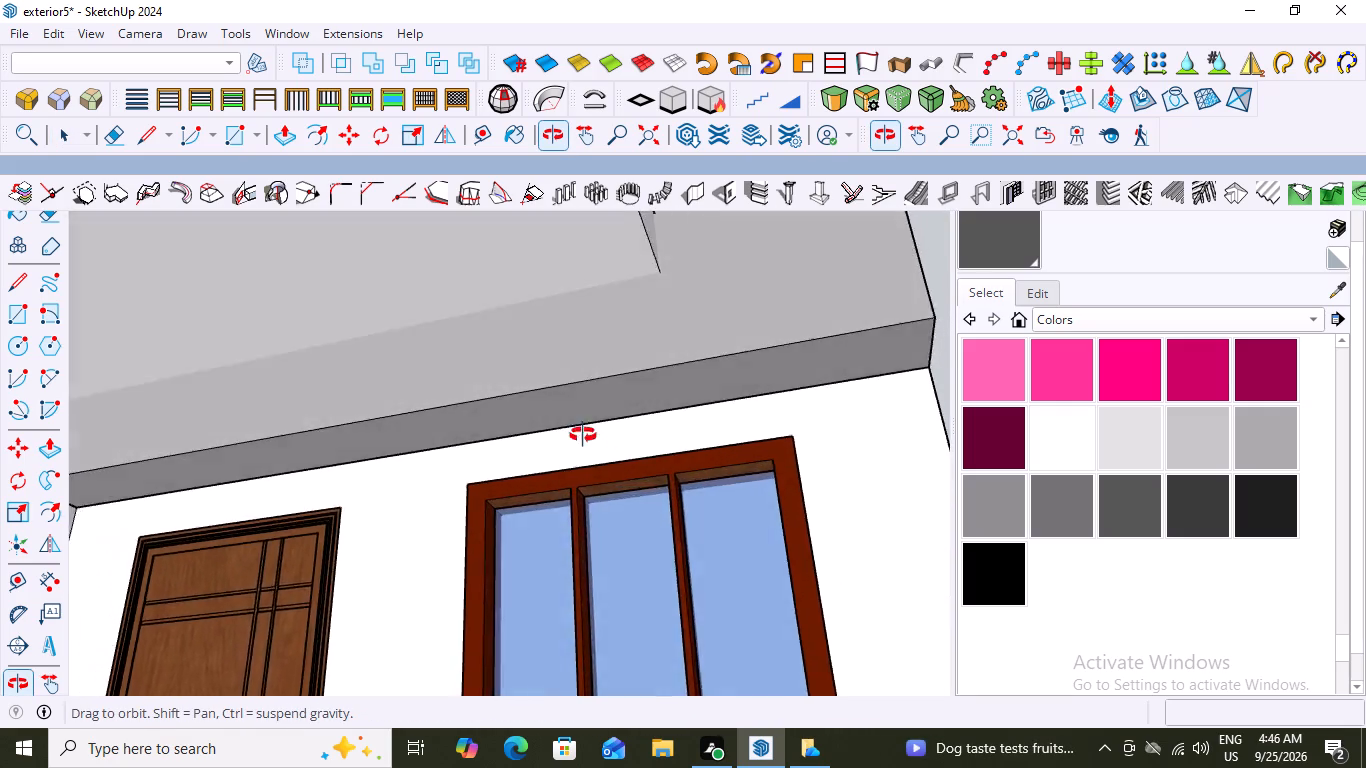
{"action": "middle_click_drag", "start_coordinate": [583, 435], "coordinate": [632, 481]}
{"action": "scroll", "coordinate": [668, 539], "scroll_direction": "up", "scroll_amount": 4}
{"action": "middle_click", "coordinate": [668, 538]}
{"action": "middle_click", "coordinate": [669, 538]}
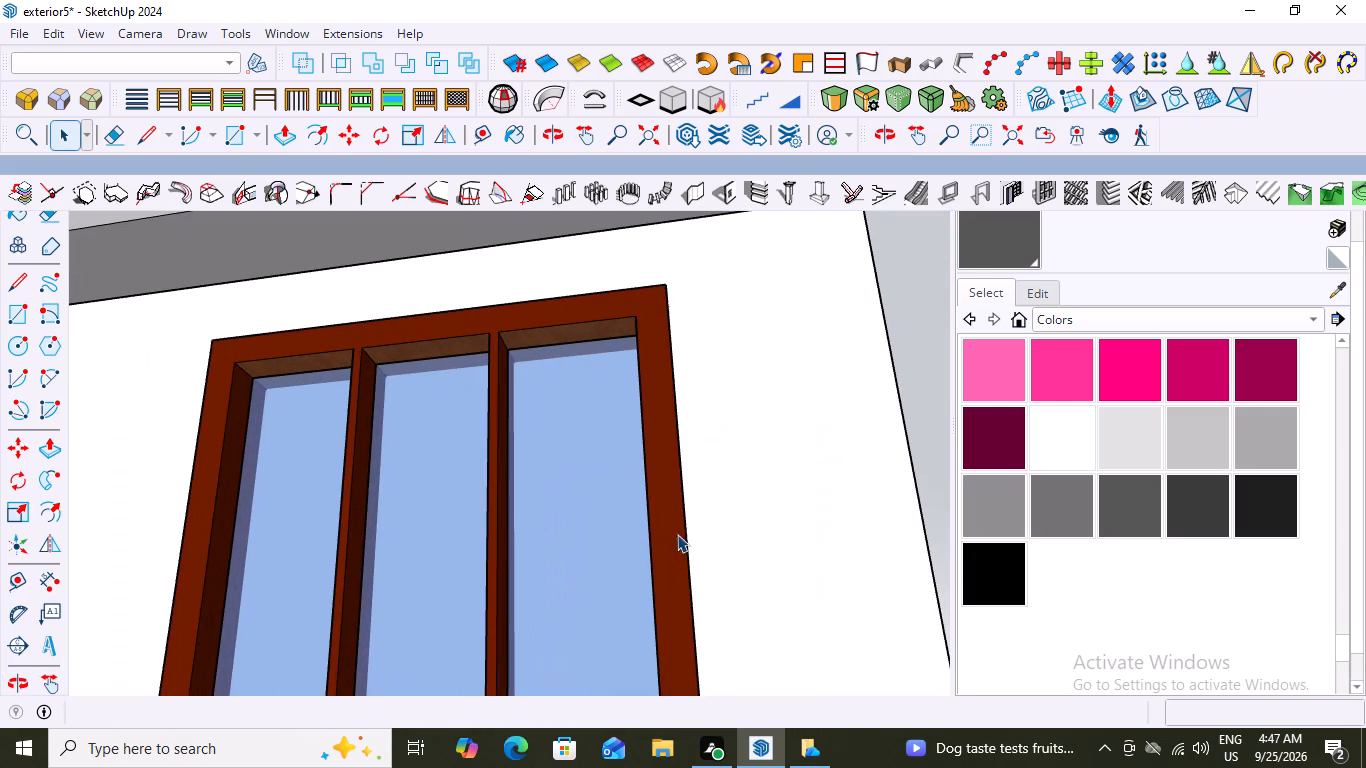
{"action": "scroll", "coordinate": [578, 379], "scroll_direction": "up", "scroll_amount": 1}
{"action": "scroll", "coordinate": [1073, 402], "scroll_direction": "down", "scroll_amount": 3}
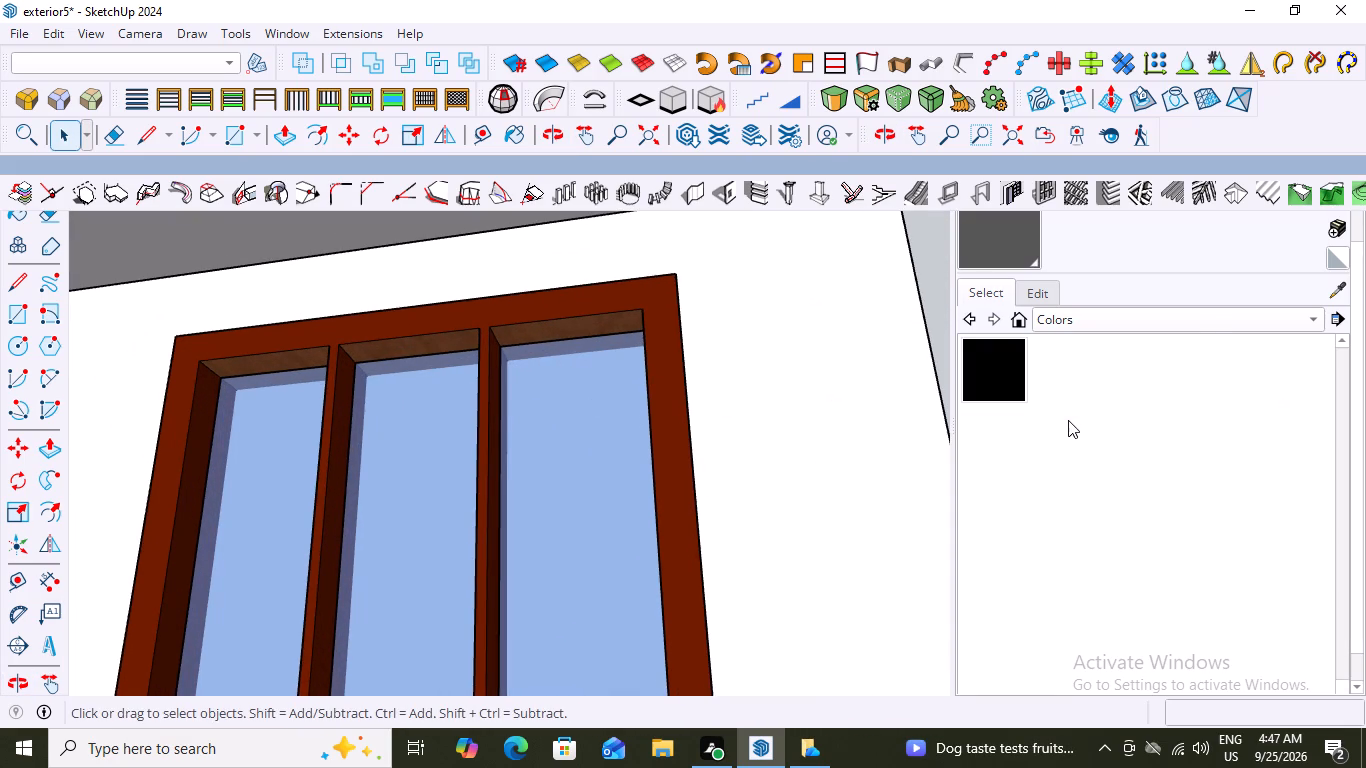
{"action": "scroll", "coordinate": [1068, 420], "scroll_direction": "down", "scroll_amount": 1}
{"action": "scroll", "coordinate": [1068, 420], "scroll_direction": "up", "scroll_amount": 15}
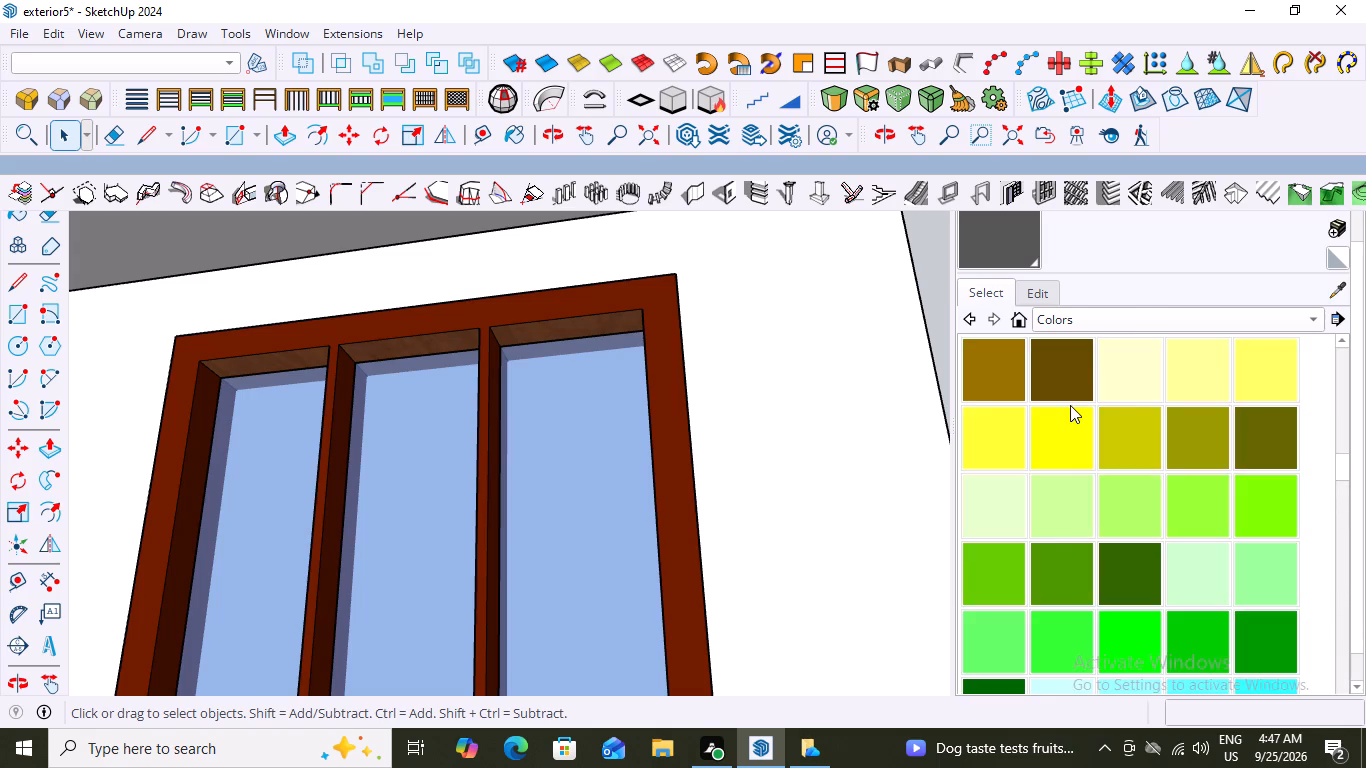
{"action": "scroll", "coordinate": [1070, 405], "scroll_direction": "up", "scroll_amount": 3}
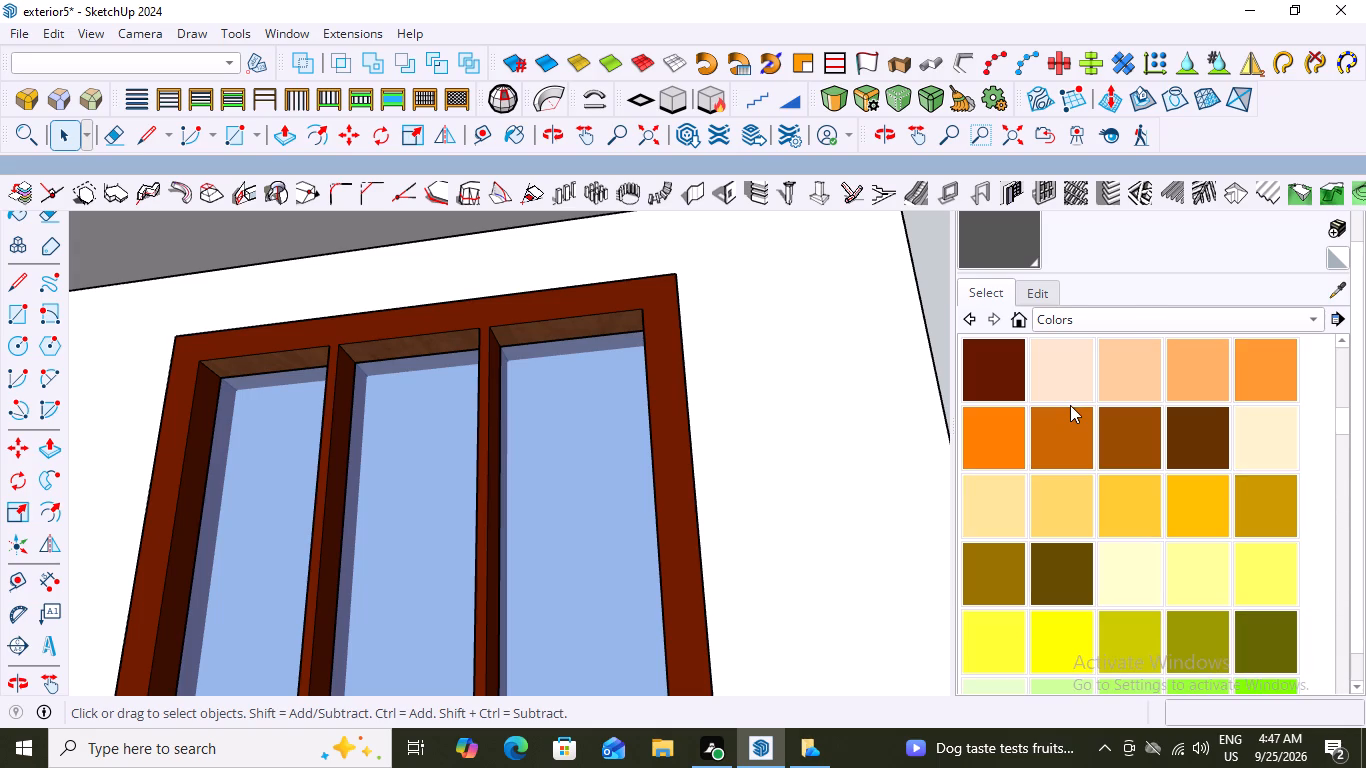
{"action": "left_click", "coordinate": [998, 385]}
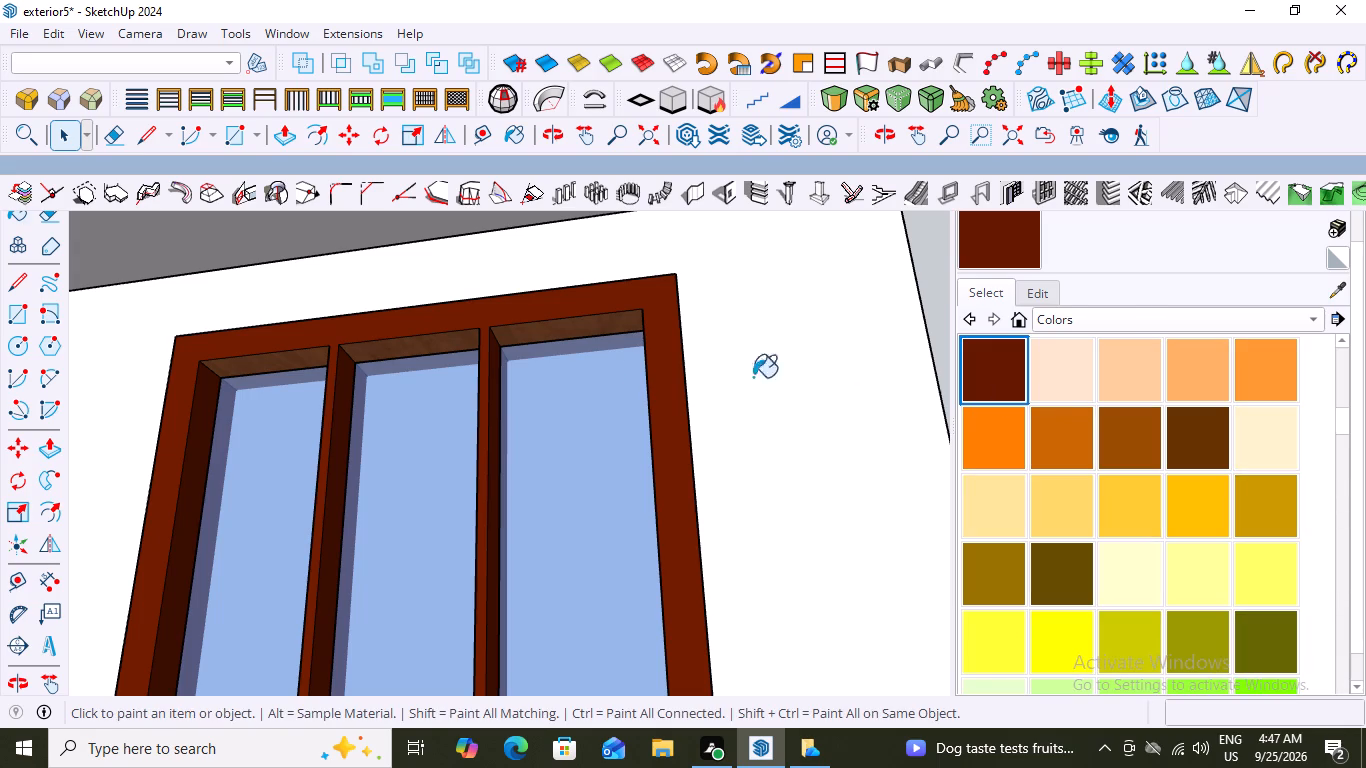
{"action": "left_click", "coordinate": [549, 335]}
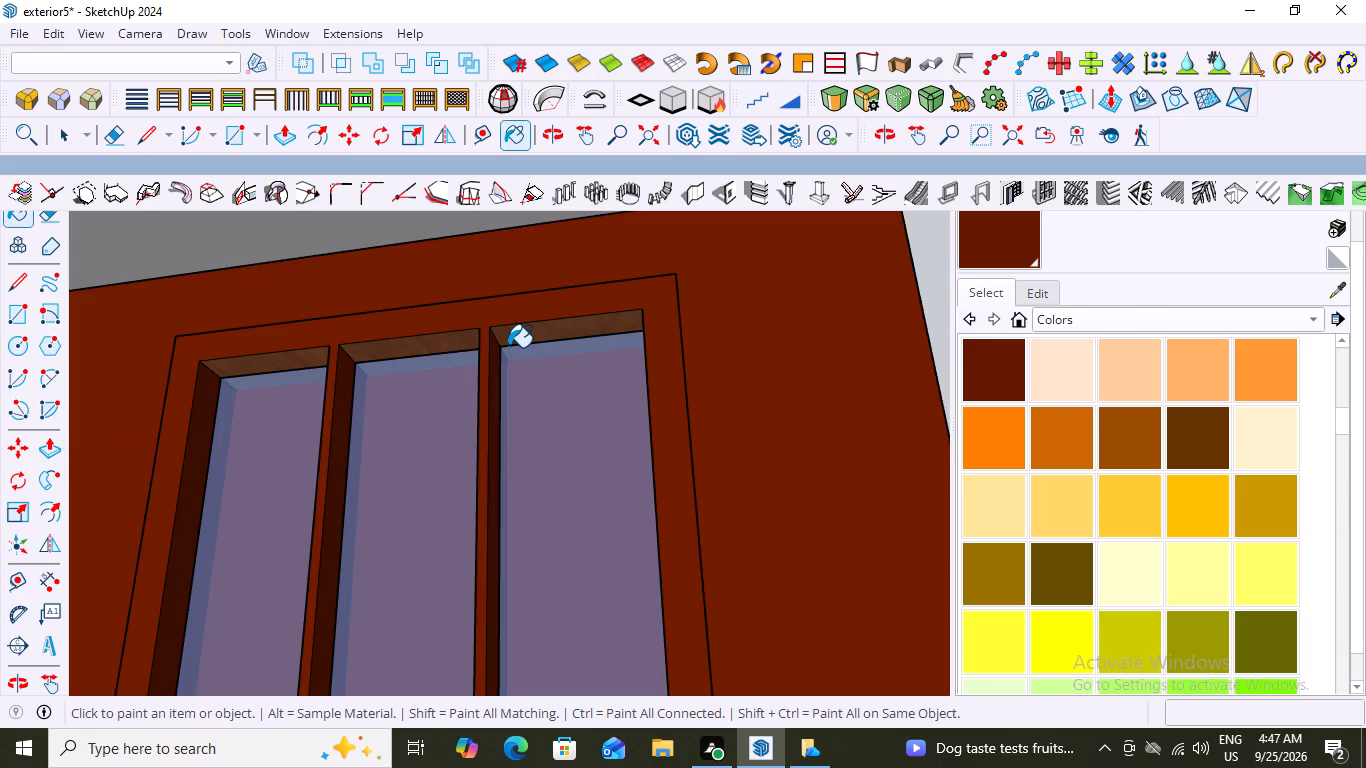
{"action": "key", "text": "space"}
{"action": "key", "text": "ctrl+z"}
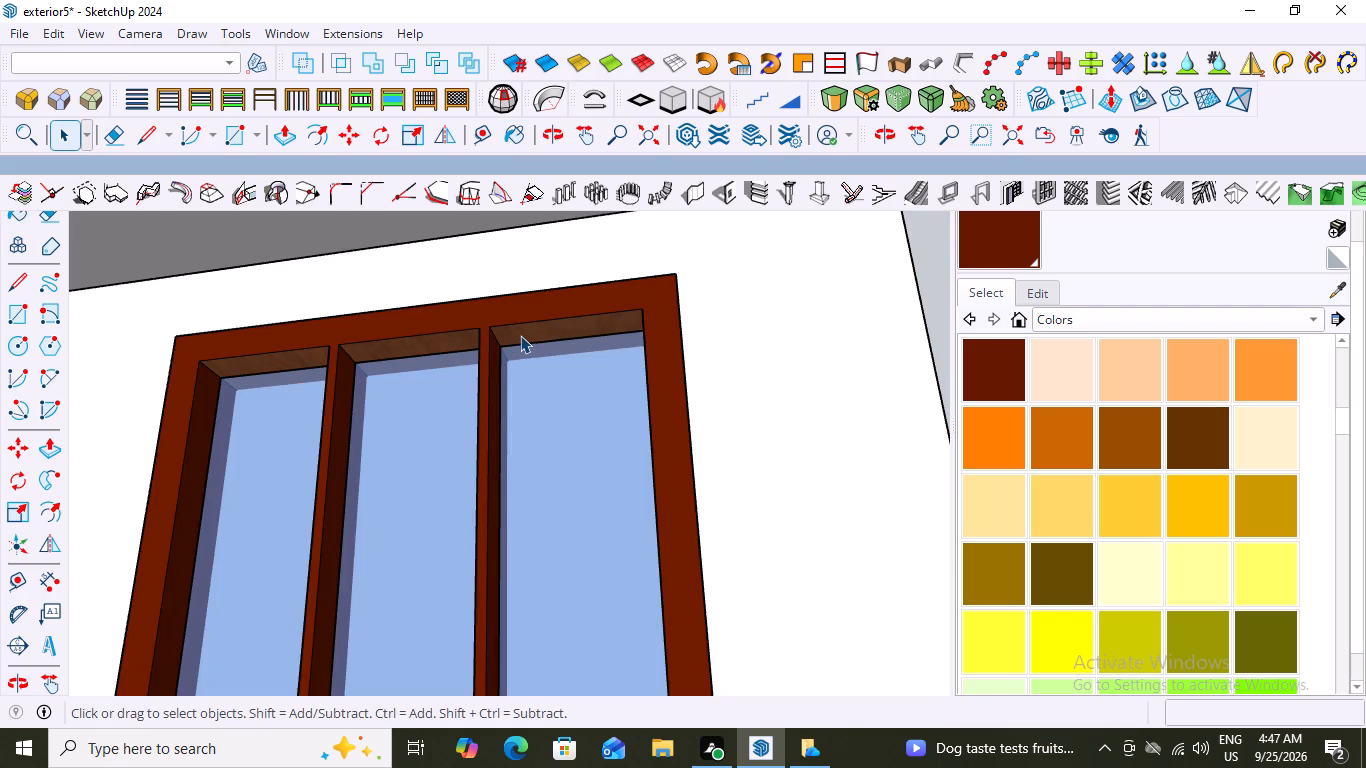
Inside the first-floor window's group, paint the inner top faces of all three frame openings dark reddish-brown and exit the group.
{"action": "left_click", "coordinate": [523, 335]}
{"action": "double_click", "coordinate": [523, 335]}
{"action": "left_click", "coordinate": [523, 335]}
{"action": "left_click", "coordinate": [523, 335]}
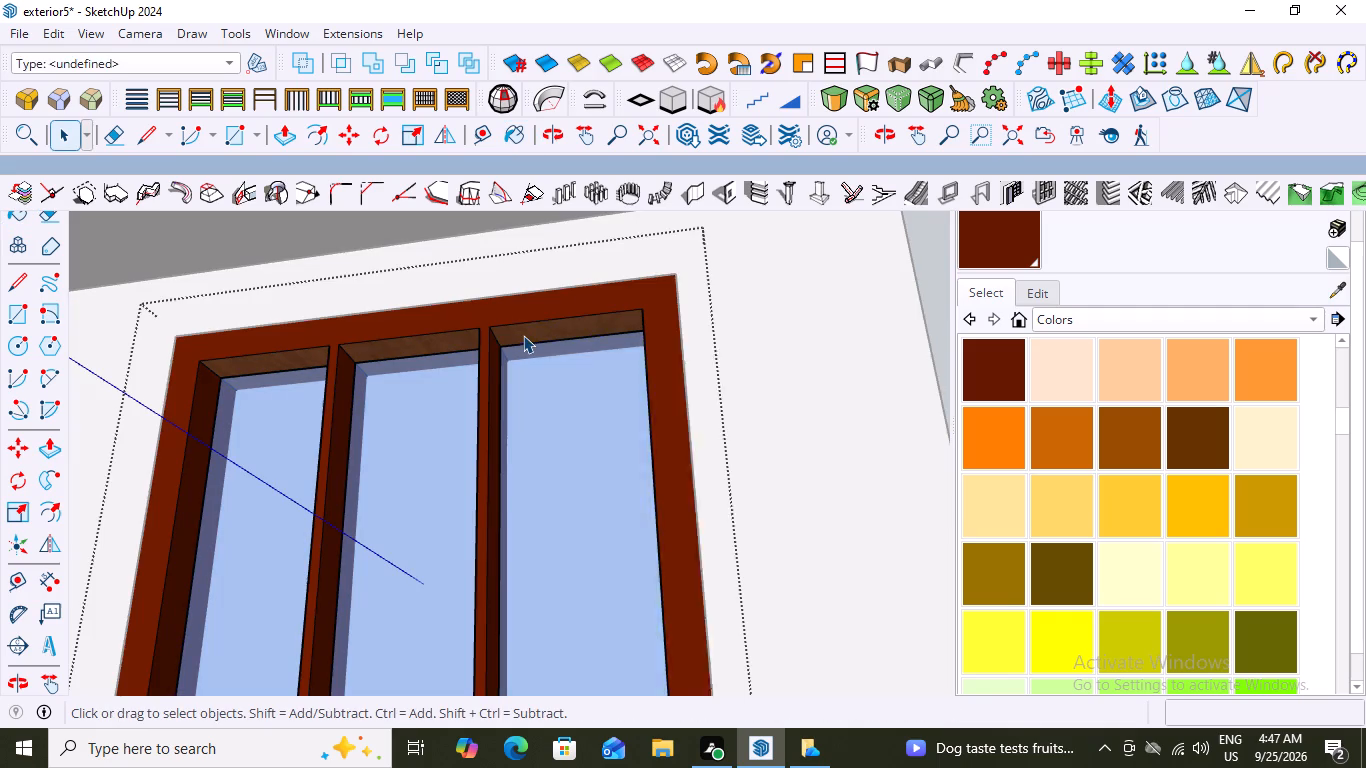
{"action": "right_click", "coordinate": [523, 335]}
{"action": "left_click", "coordinate": [999, 362]}
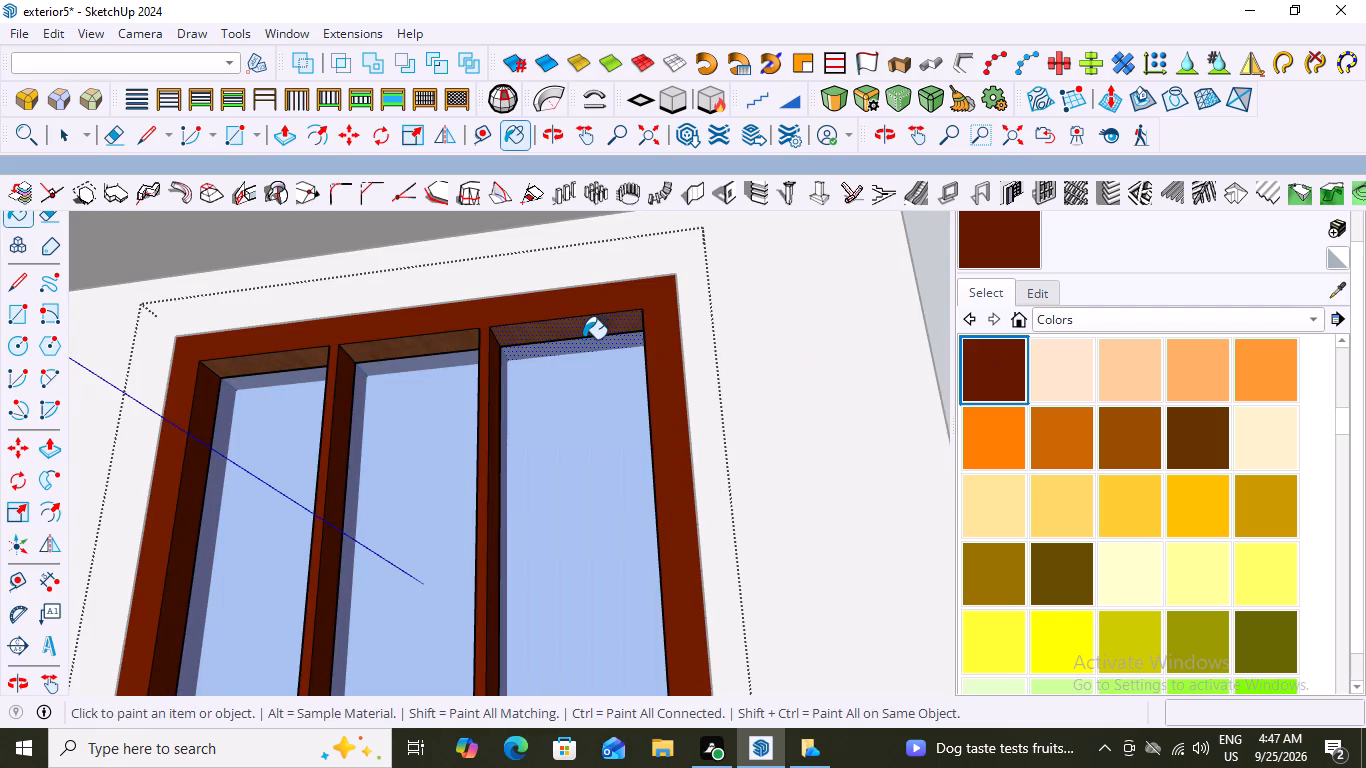
{"action": "left_click", "coordinate": [567, 328]}
{"action": "left_click", "coordinate": [422, 346]}
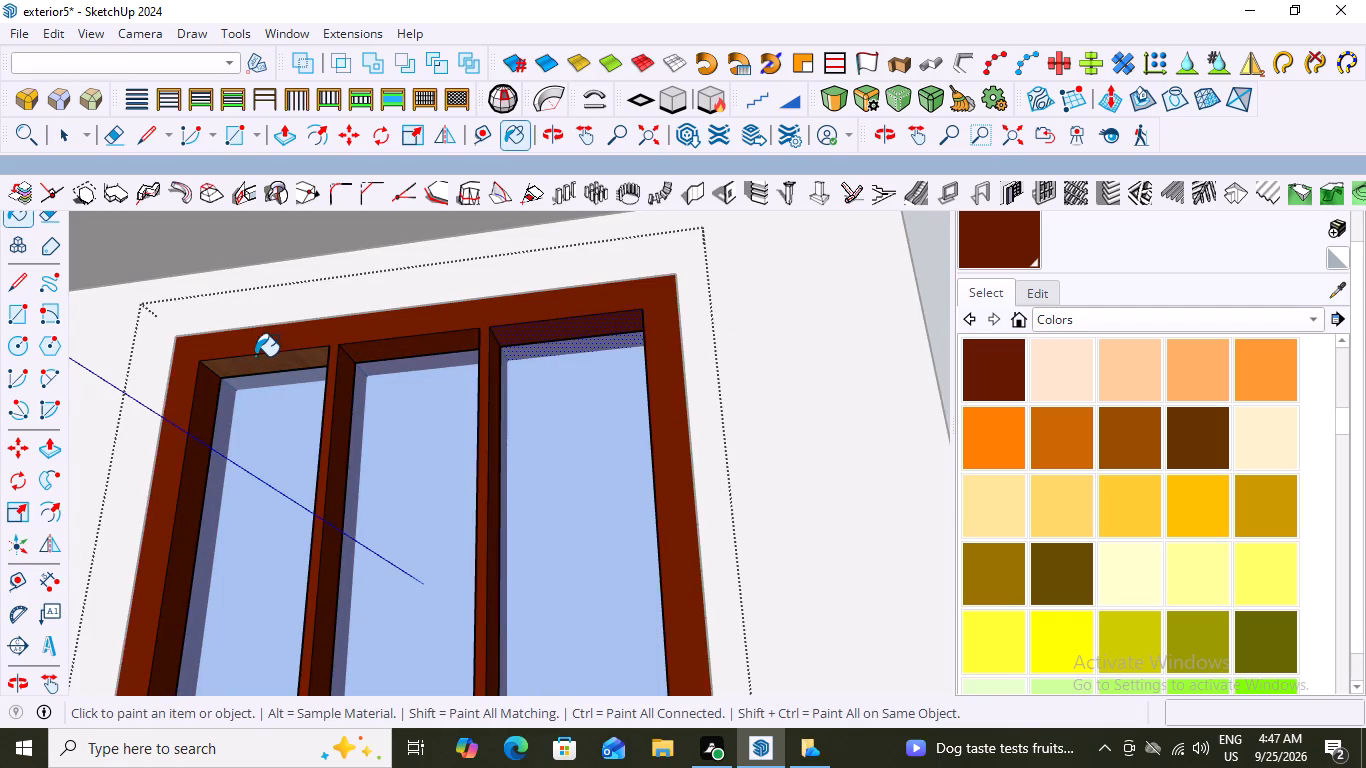
{"action": "left_click", "coordinate": [253, 360]}
{"action": "scroll", "coordinate": [585, 400], "scroll_direction": "down", "scroll_amount": 13}
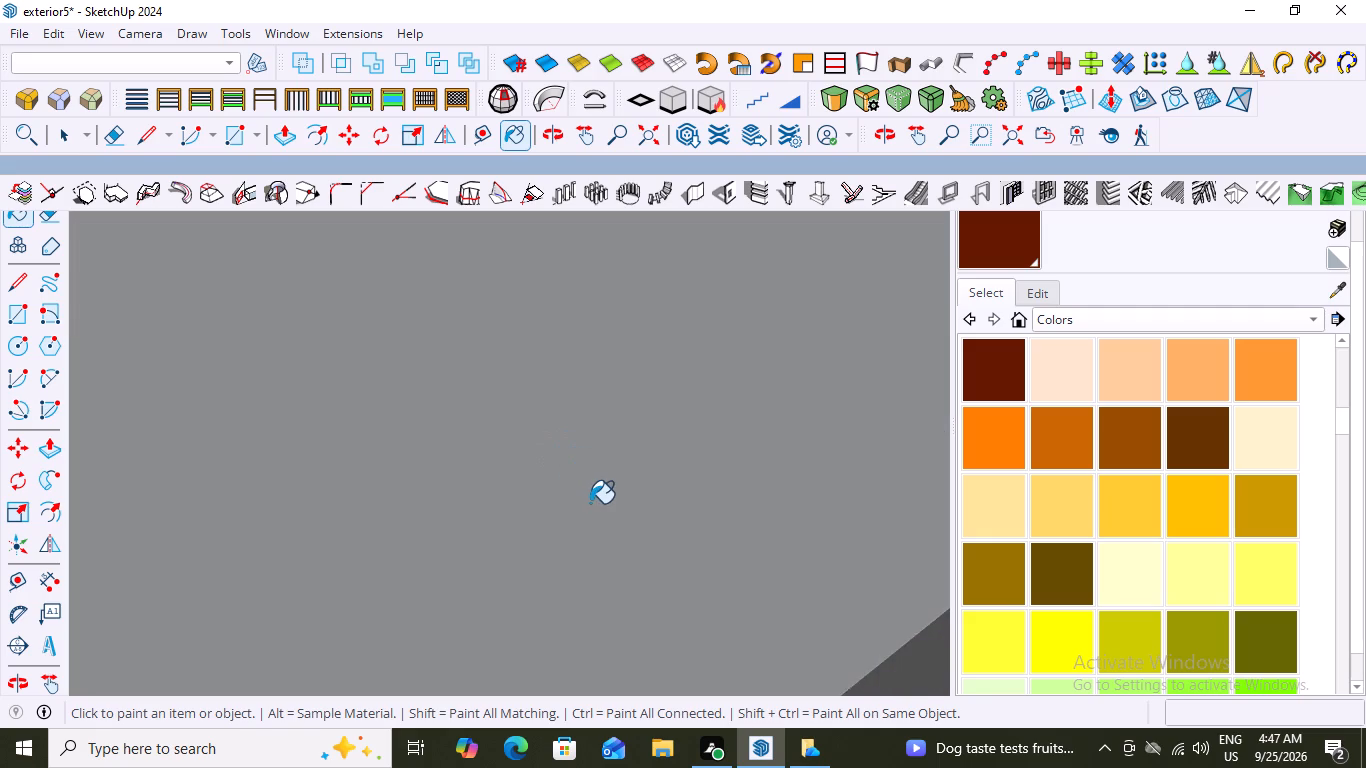
{"action": "scroll", "coordinate": [590, 503], "scroll_direction": "down", "scroll_amount": 20}
{"action": "scroll", "coordinate": [590, 503], "scroll_direction": "down", "scroll_amount": 13}
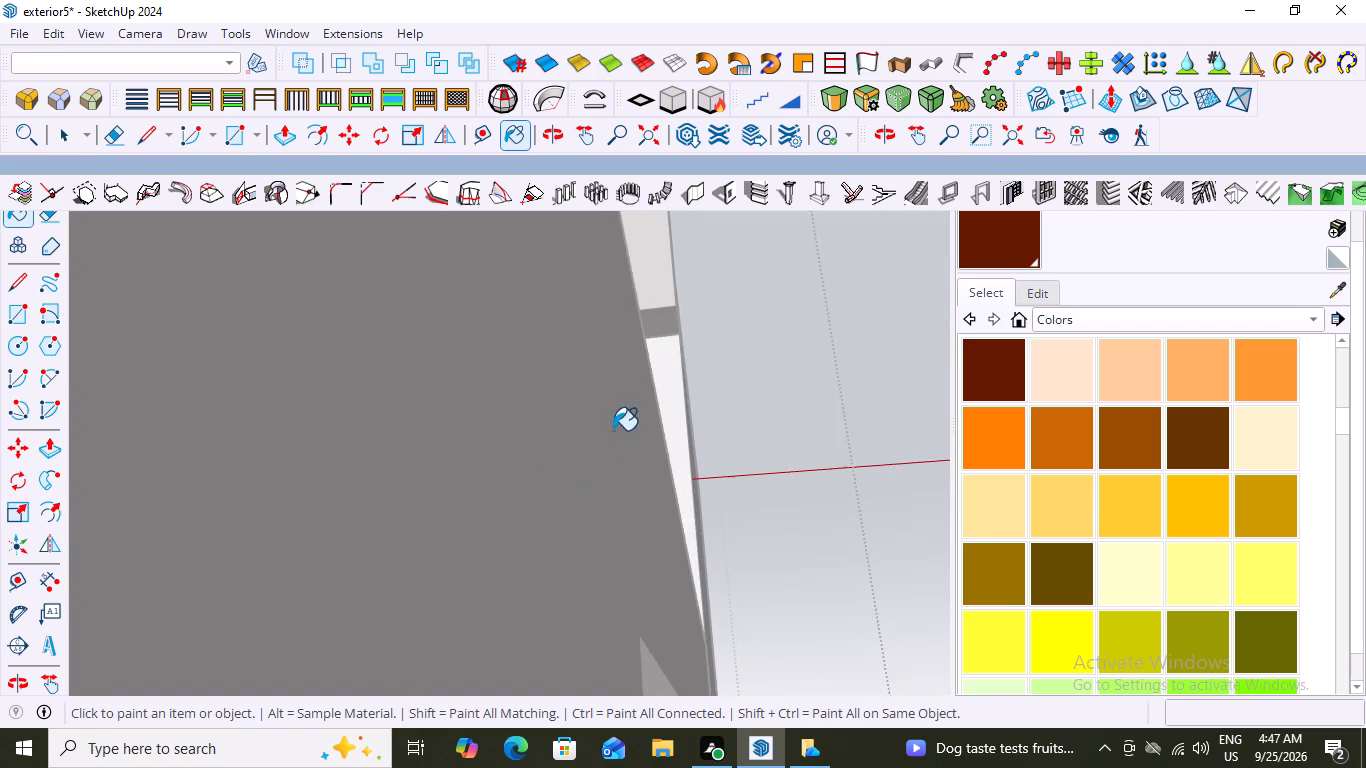
{"action": "scroll", "coordinate": [613, 430], "scroll_direction": "down", "scroll_amount": 17}
{"action": "key", "text": "space"}
{"action": "left_click", "coordinate": [798, 387]}
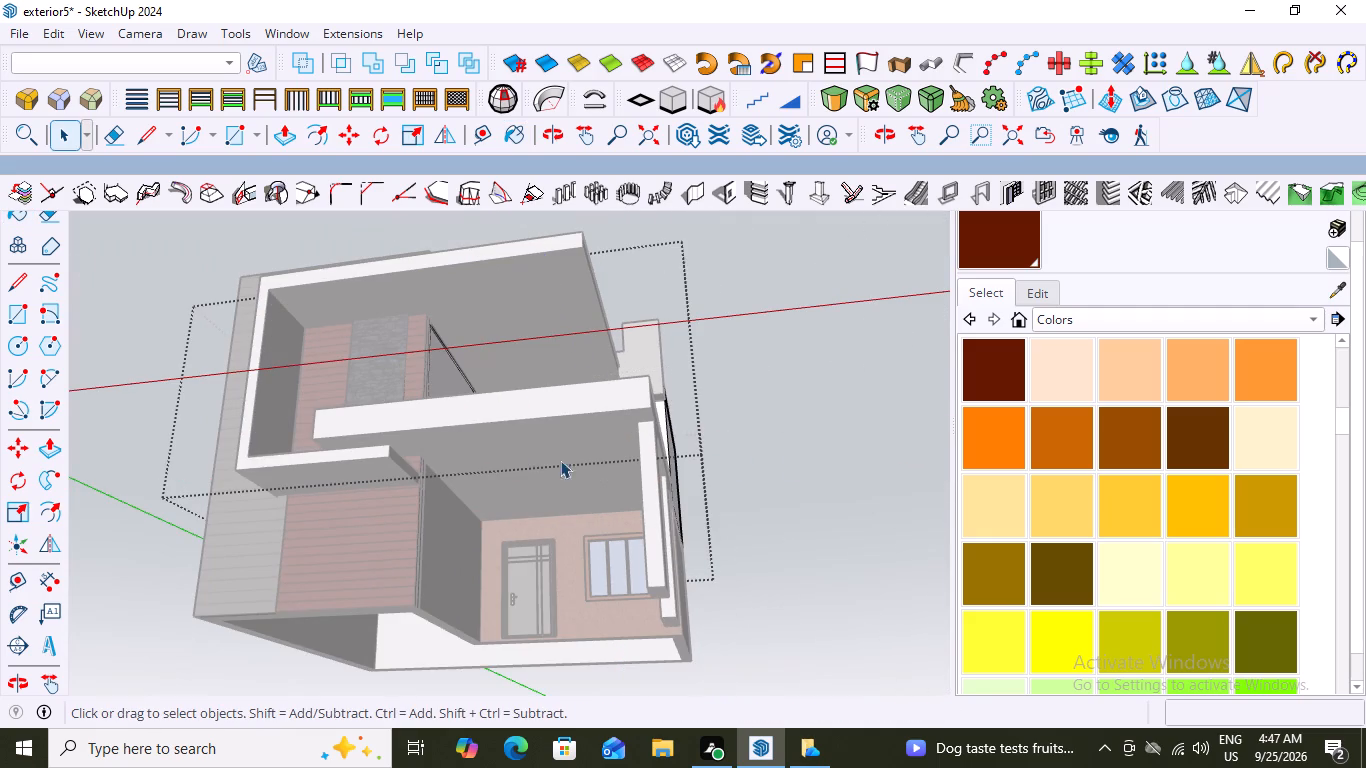
{"action": "middle_click_drag", "start_coordinate": [721, 445], "coordinate": [738, 443]}
{"action": "left_click", "coordinate": [811, 332]}
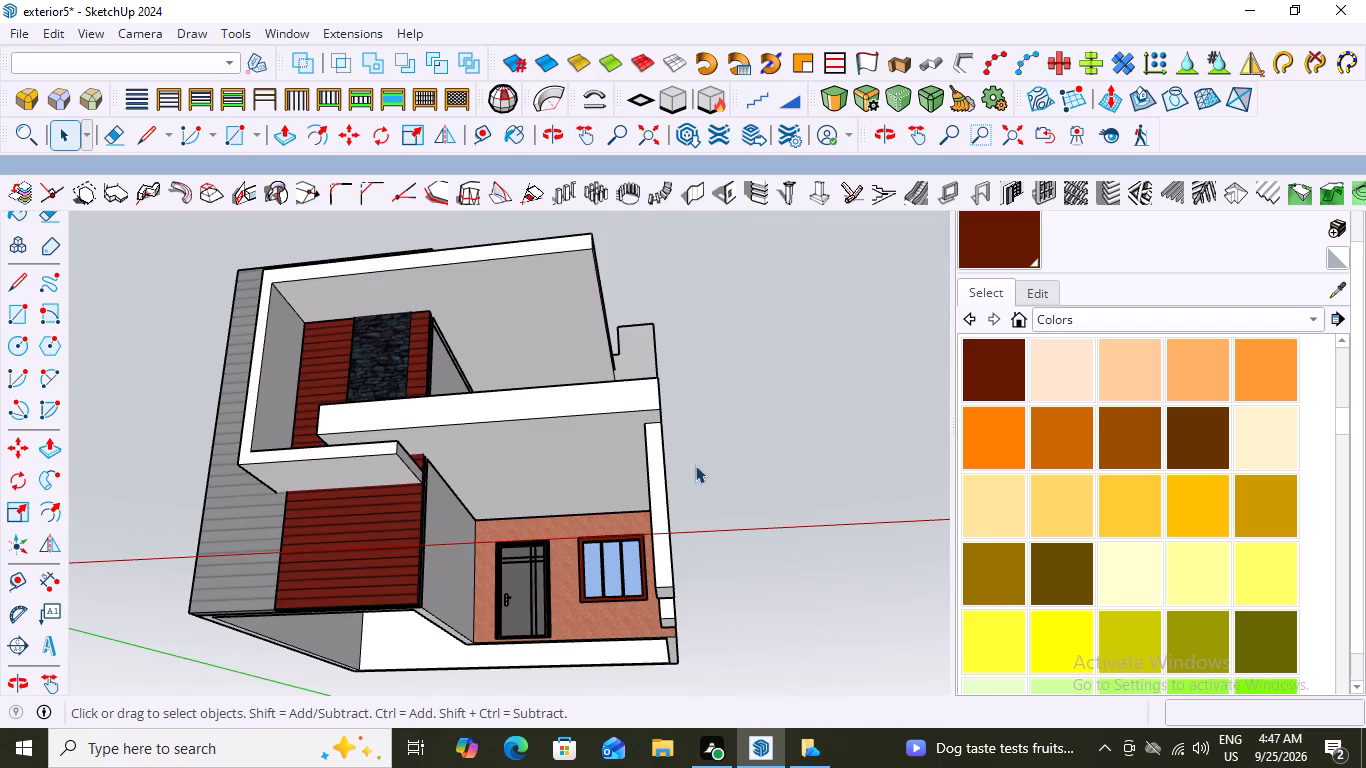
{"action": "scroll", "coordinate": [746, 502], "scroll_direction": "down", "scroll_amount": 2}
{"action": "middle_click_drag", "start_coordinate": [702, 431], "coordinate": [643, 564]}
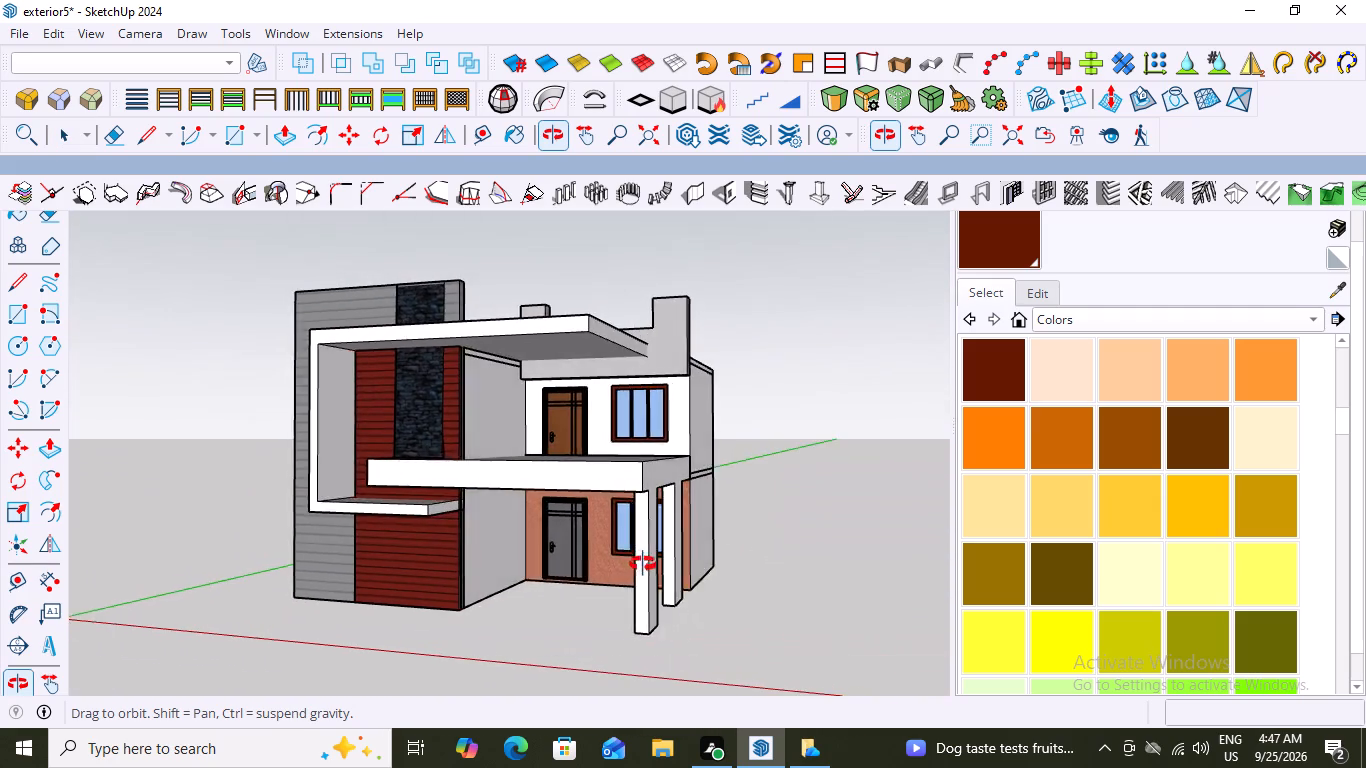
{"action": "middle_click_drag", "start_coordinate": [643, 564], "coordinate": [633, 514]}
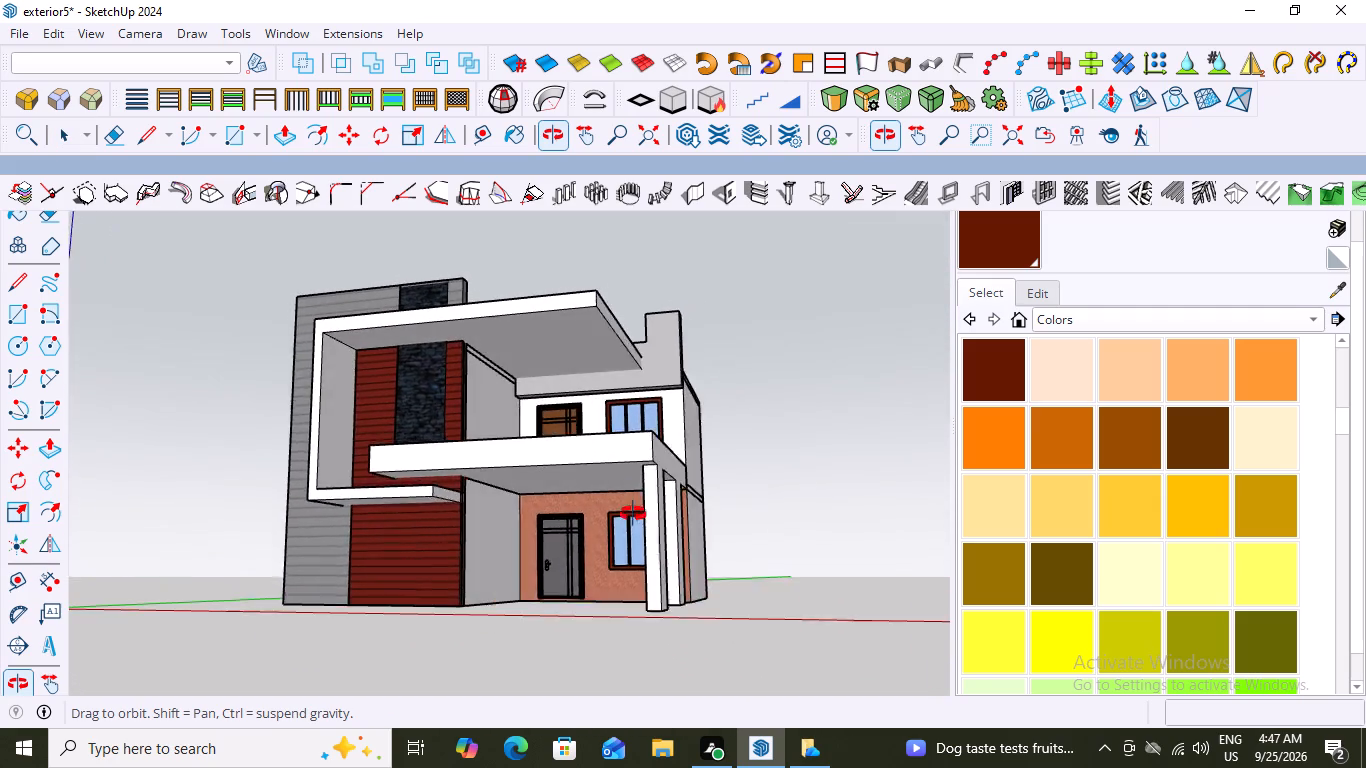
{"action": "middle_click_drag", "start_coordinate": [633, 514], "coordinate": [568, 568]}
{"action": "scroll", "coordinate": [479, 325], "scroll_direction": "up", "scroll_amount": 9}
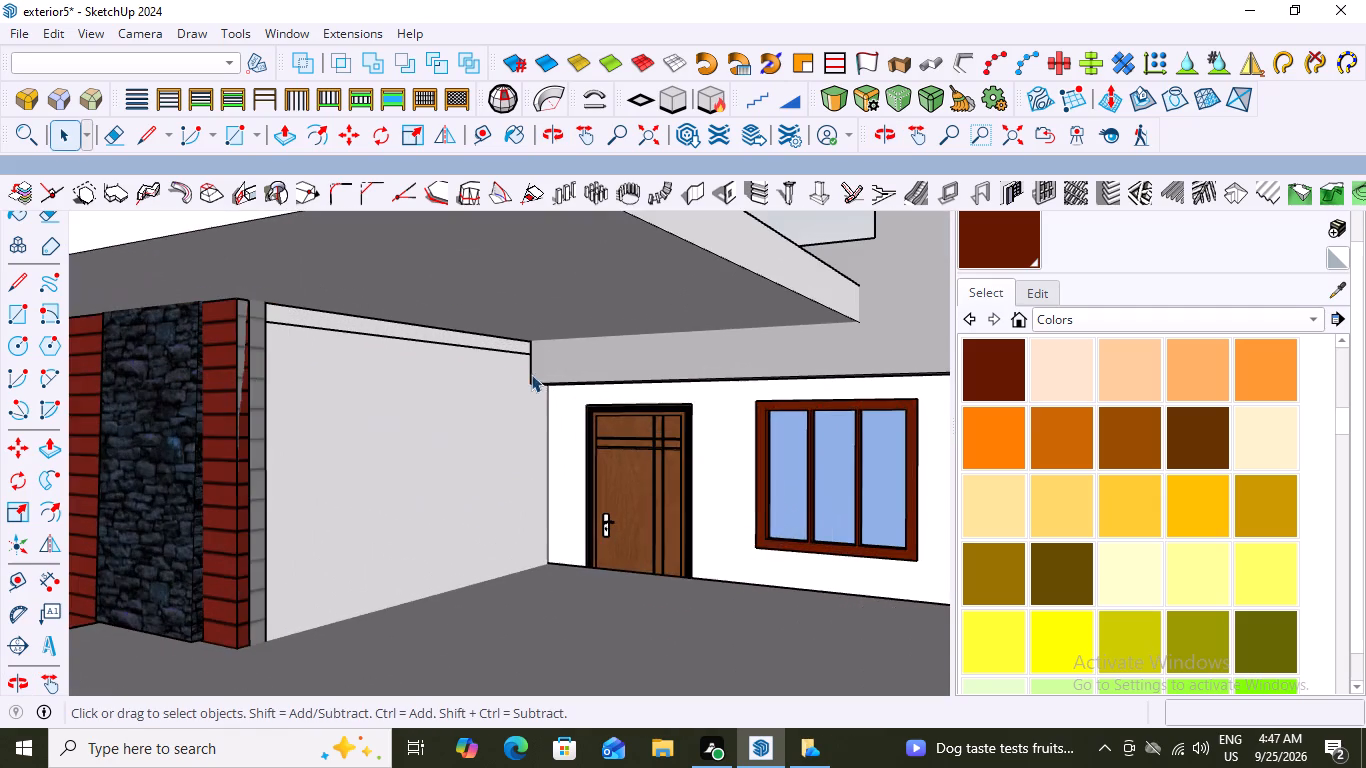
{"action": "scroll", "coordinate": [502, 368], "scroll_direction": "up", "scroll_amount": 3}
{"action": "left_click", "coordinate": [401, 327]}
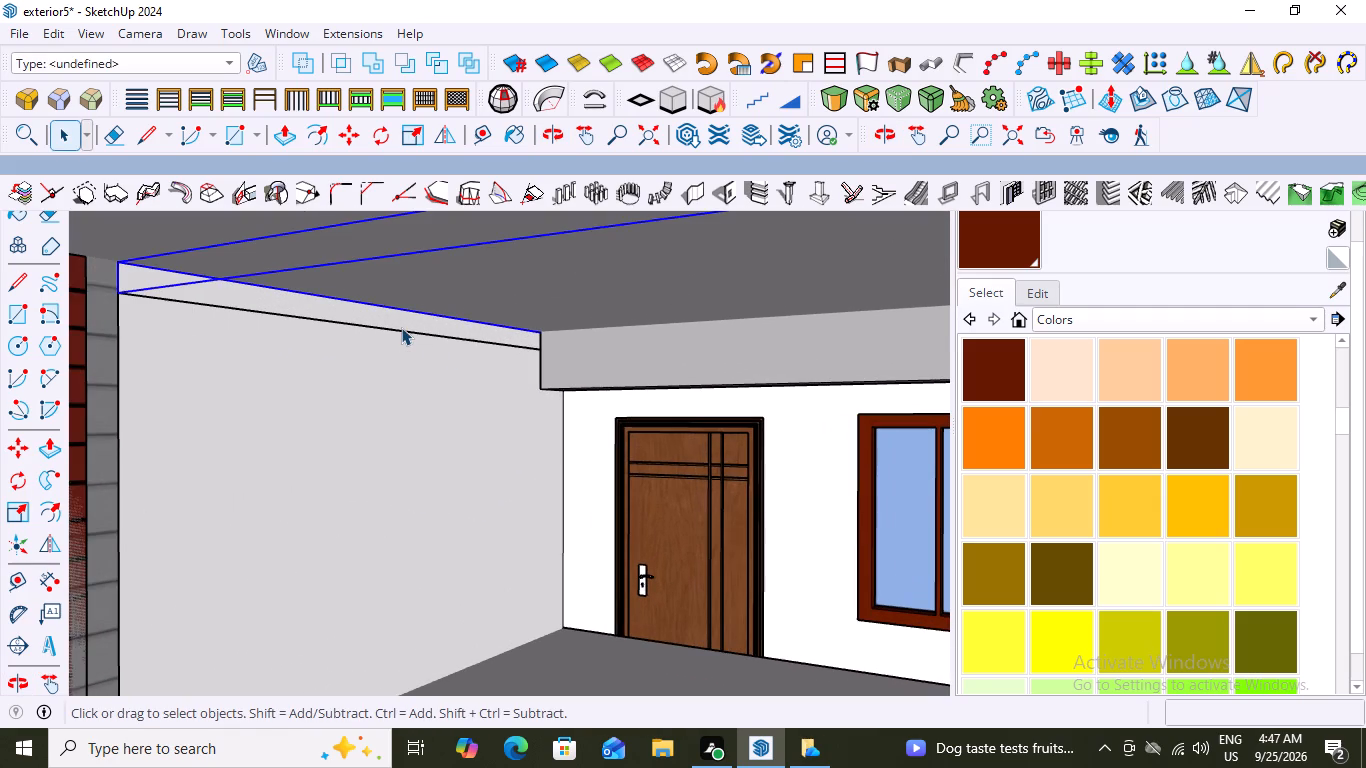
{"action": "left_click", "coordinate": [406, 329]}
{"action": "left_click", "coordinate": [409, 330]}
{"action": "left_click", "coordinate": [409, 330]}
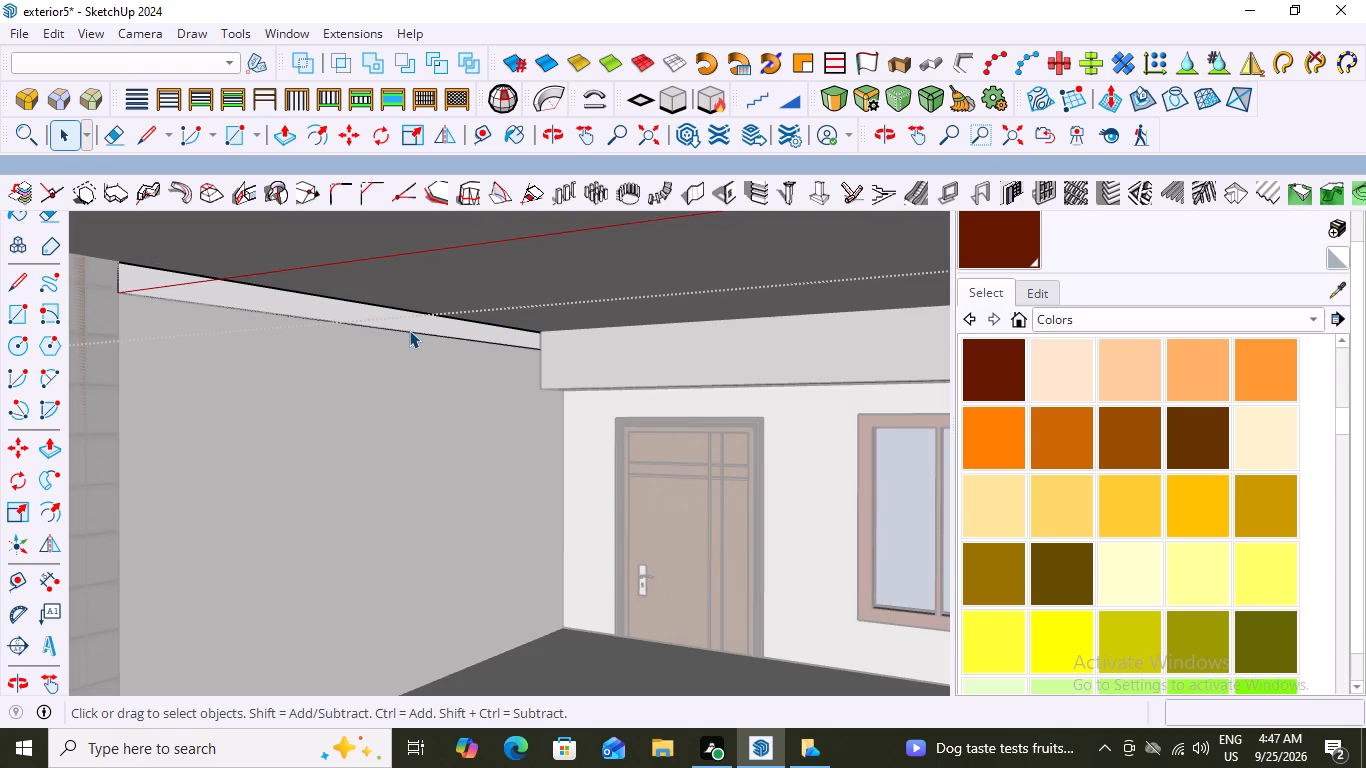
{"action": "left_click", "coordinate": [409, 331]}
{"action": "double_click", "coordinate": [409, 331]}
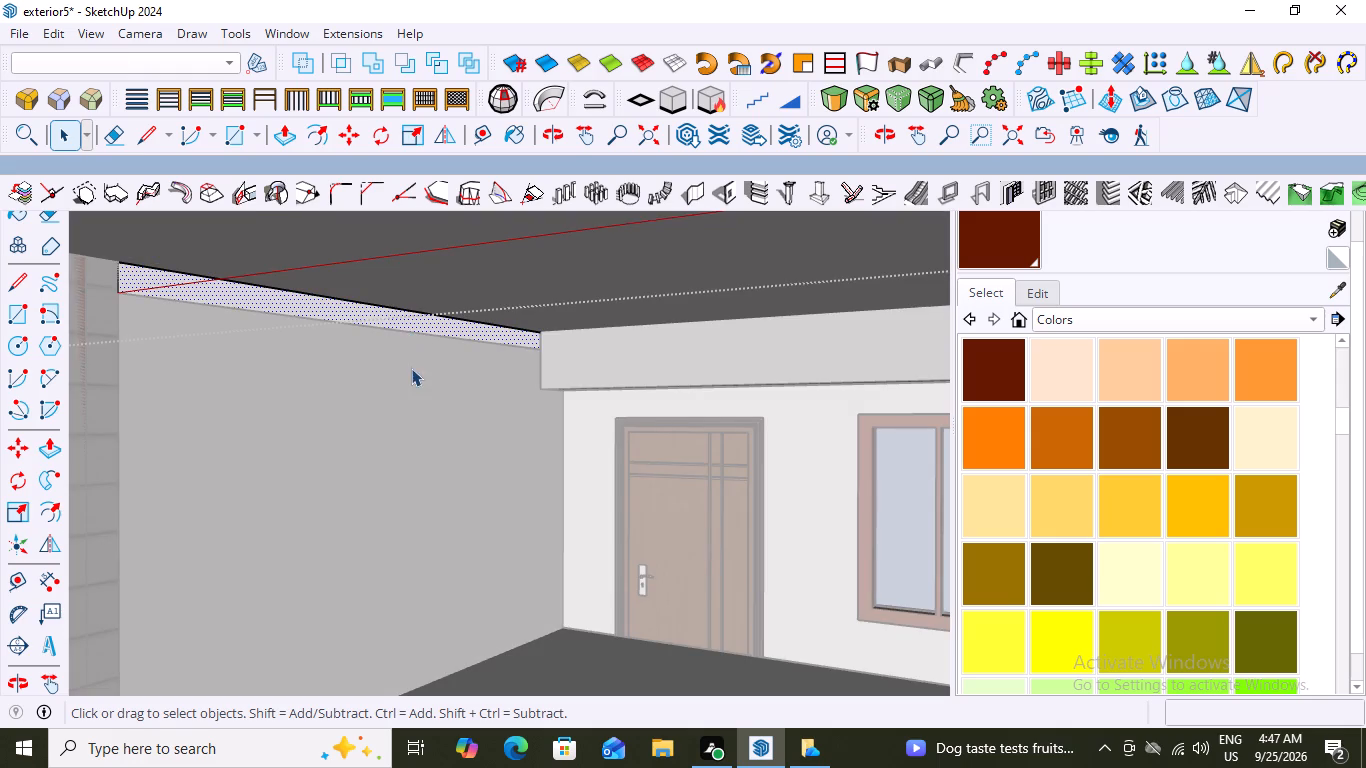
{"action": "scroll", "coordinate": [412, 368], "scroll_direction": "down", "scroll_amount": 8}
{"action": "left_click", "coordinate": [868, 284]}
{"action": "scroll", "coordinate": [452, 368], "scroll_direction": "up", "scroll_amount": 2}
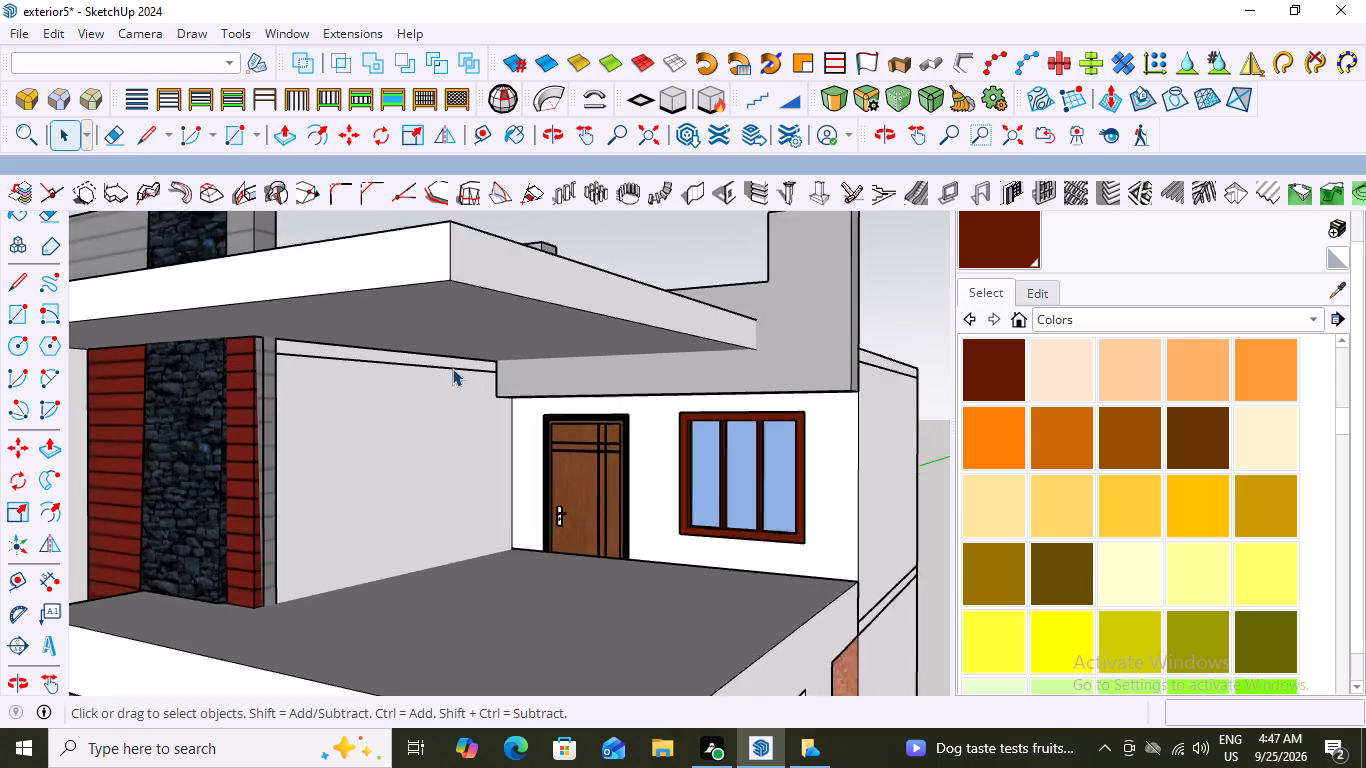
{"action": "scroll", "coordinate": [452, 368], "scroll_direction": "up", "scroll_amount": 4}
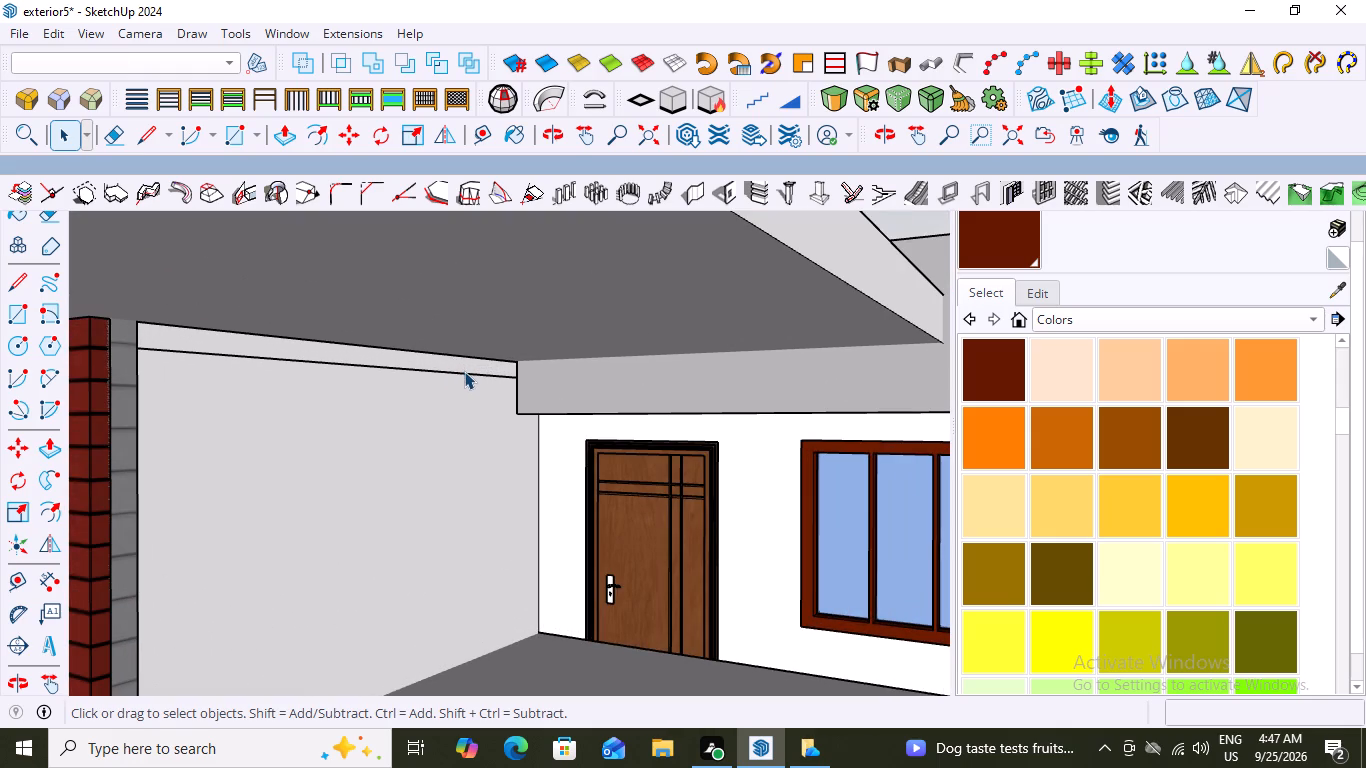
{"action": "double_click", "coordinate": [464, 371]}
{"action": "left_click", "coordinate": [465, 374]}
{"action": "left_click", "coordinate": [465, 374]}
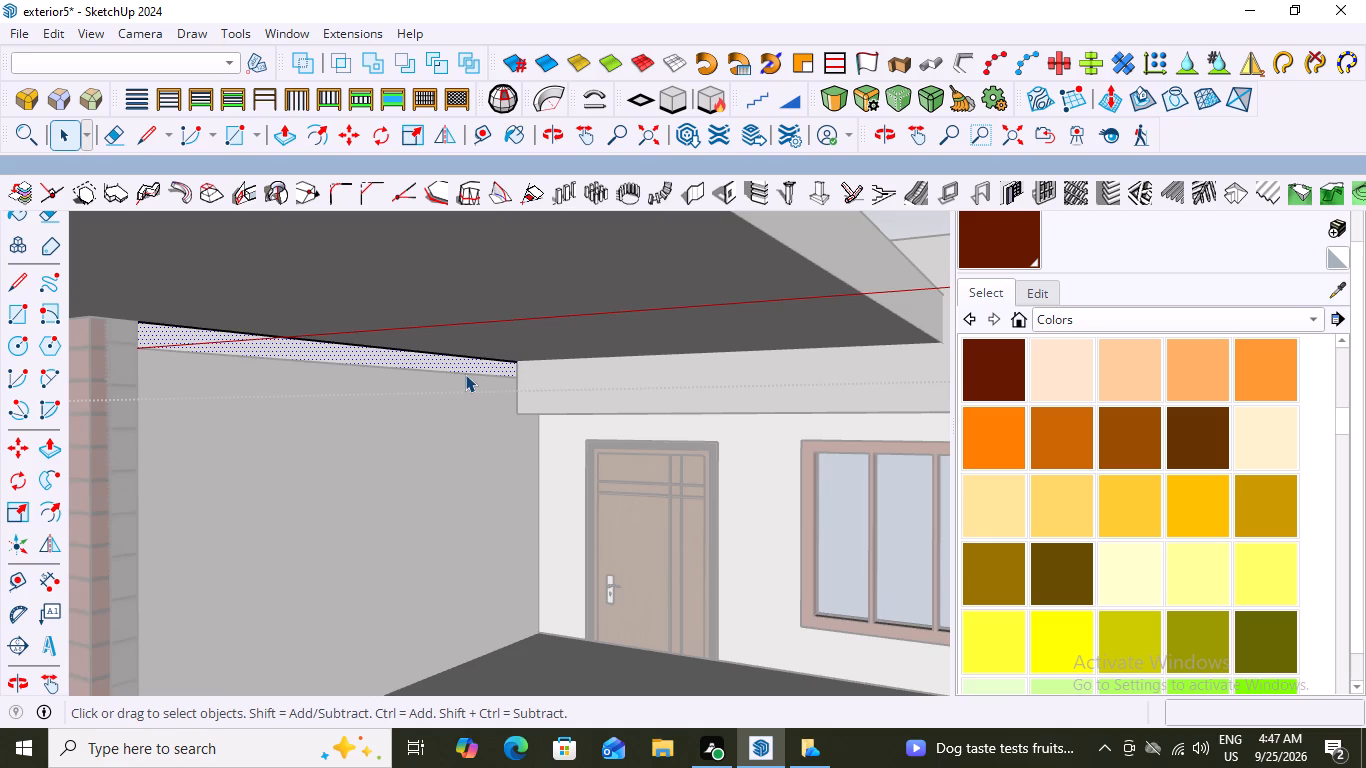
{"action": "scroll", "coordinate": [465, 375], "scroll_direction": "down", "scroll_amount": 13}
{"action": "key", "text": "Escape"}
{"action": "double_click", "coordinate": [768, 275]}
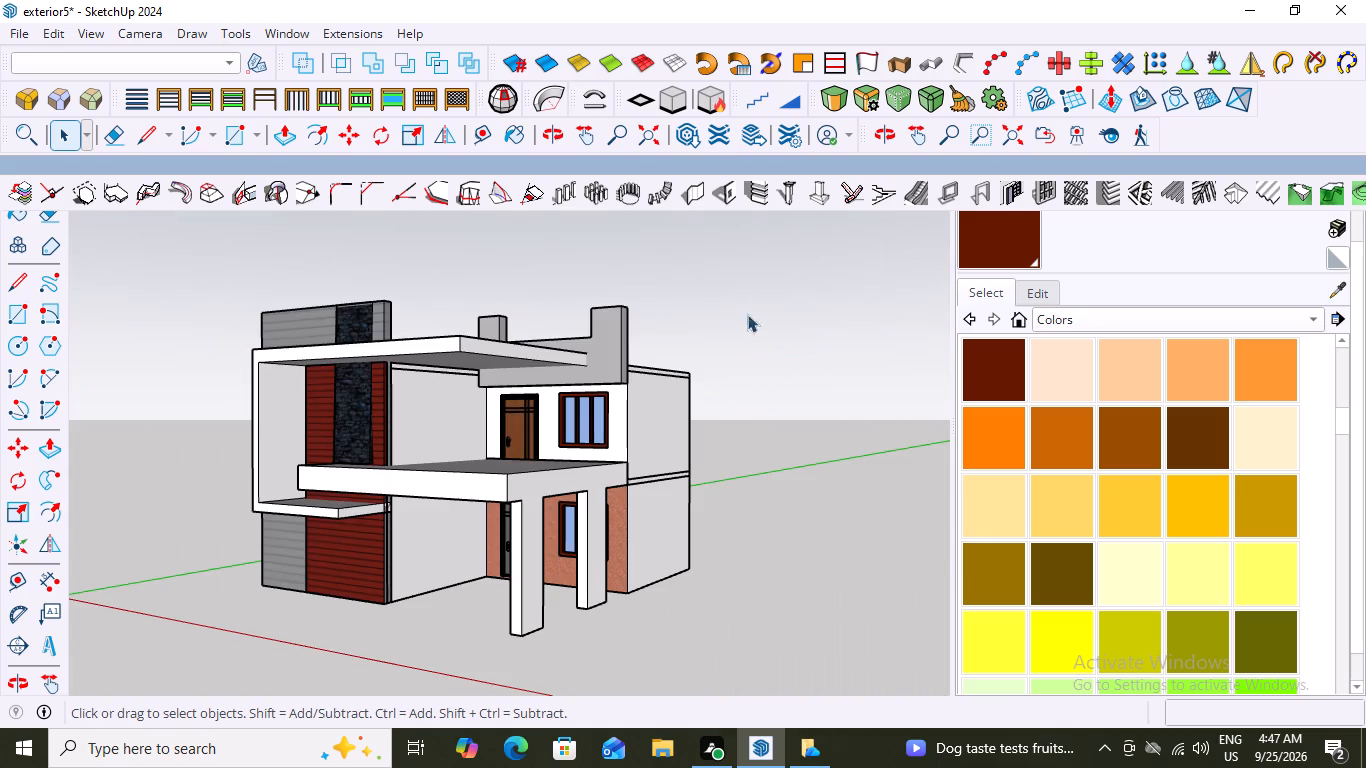
Inside the ground-floor walls group, paint all connected wall faces with the mottled copper-red Metal material and exit the group.
{"action": "middle_click_drag", "start_coordinate": [488, 382], "coordinate": [674, 375]}
{"action": "scroll", "coordinate": [490, 608], "scroll_direction": "up", "scroll_amount": 2}
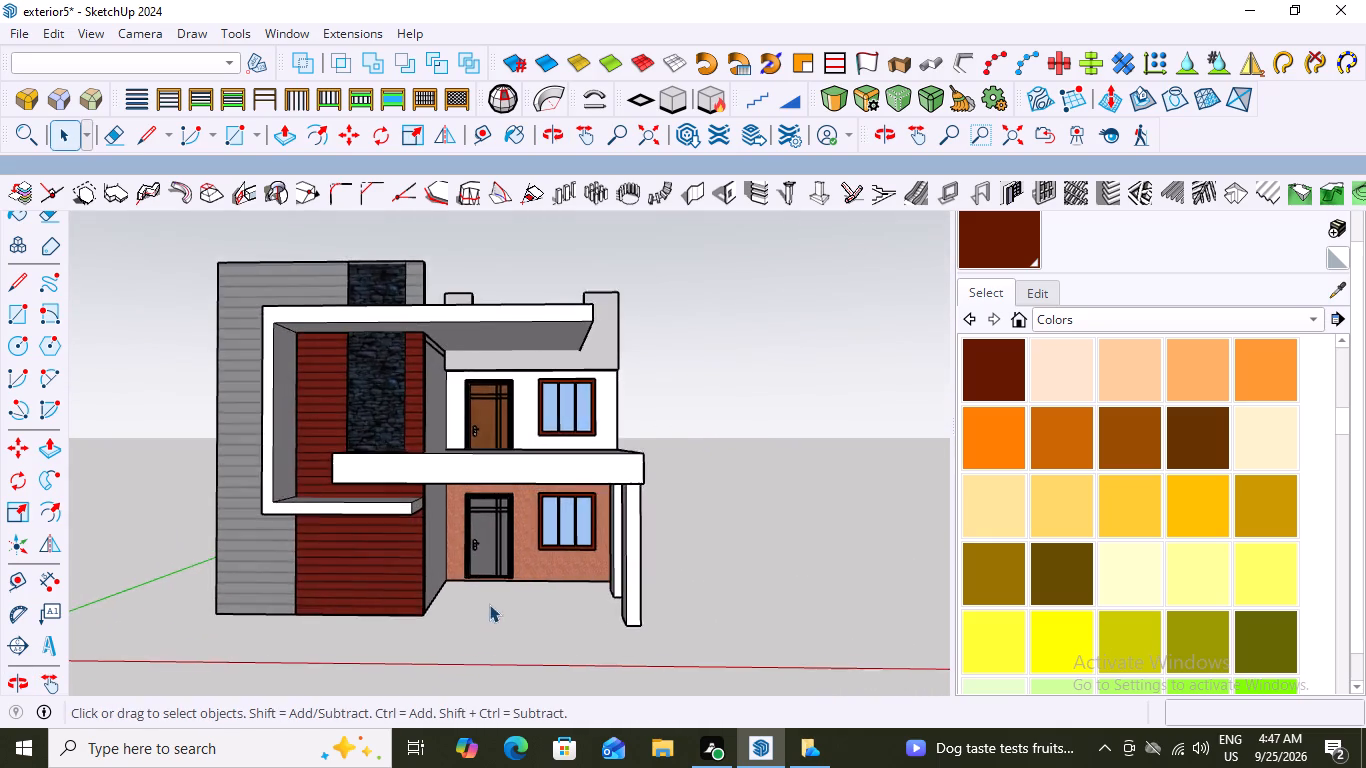
{"action": "scroll", "coordinate": [489, 604], "scroll_direction": "up", "scroll_amount": 1}
{"action": "middle_click_drag", "start_coordinate": [489, 570], "coordinate": [364, 572]}
{"action": "scroll", "coordinate": [442, 578], "scroll_direction": "up", "scroll_amount": 2}
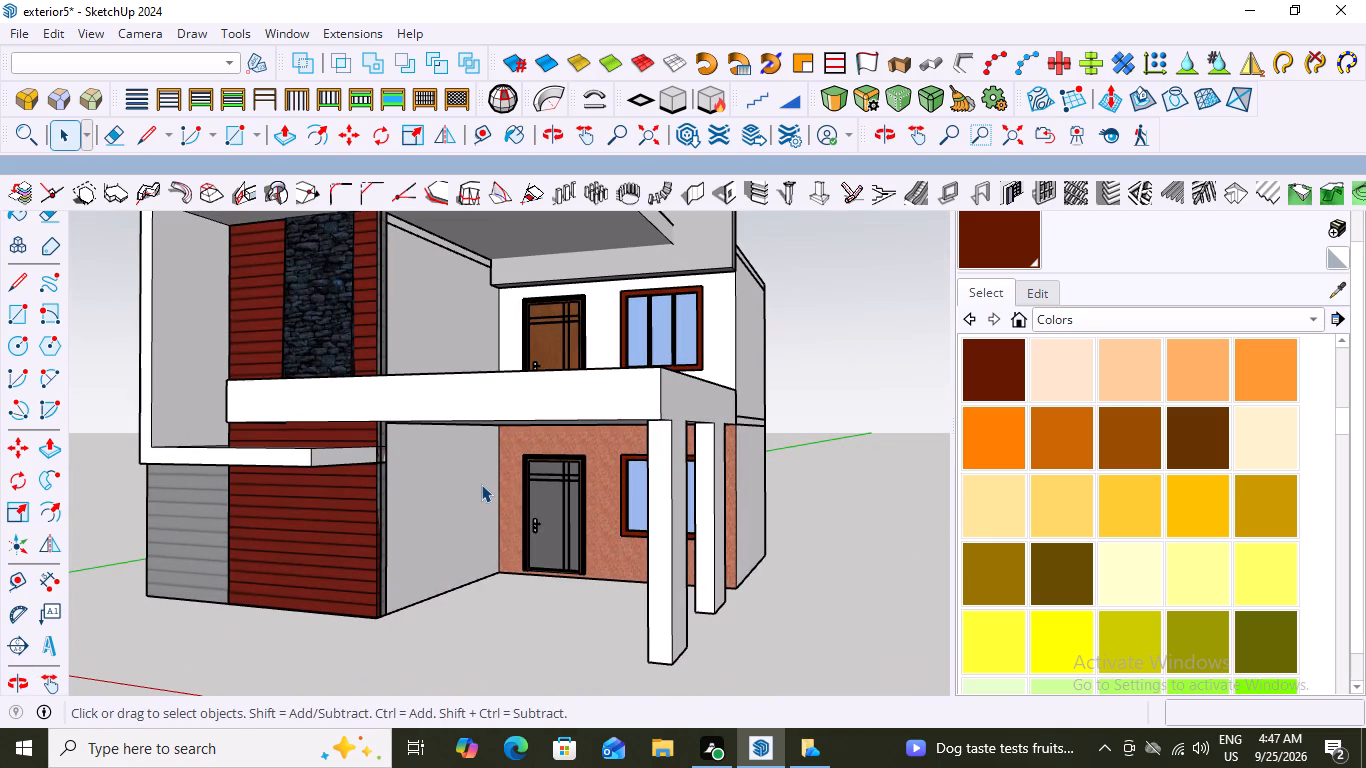
{"action": "left_click", "coordinate": [481, 484]}
{"action": "left_click", "coordinate": [481, 484]}
{"action": "left_click", "coordinate": [440, 473]}
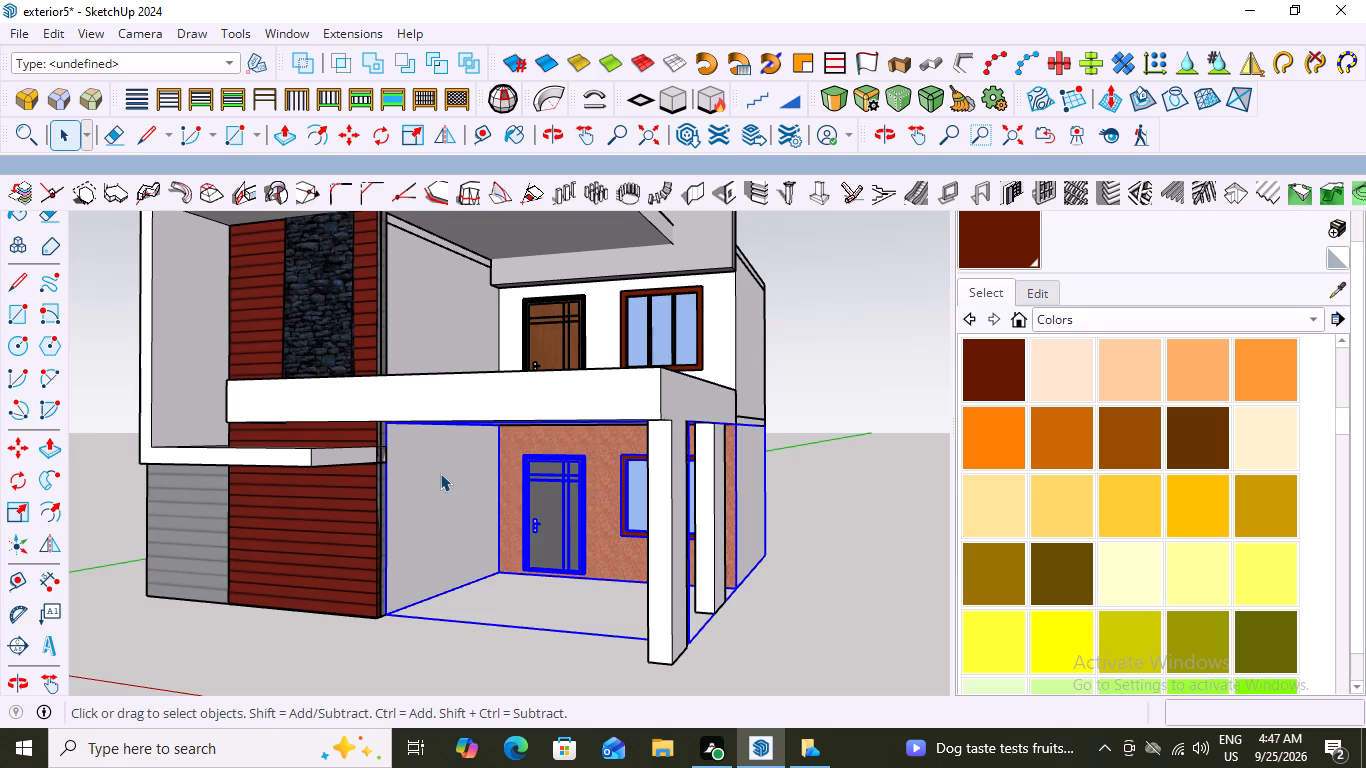
{"action": "double_click", "coordinate": [440, 473]}
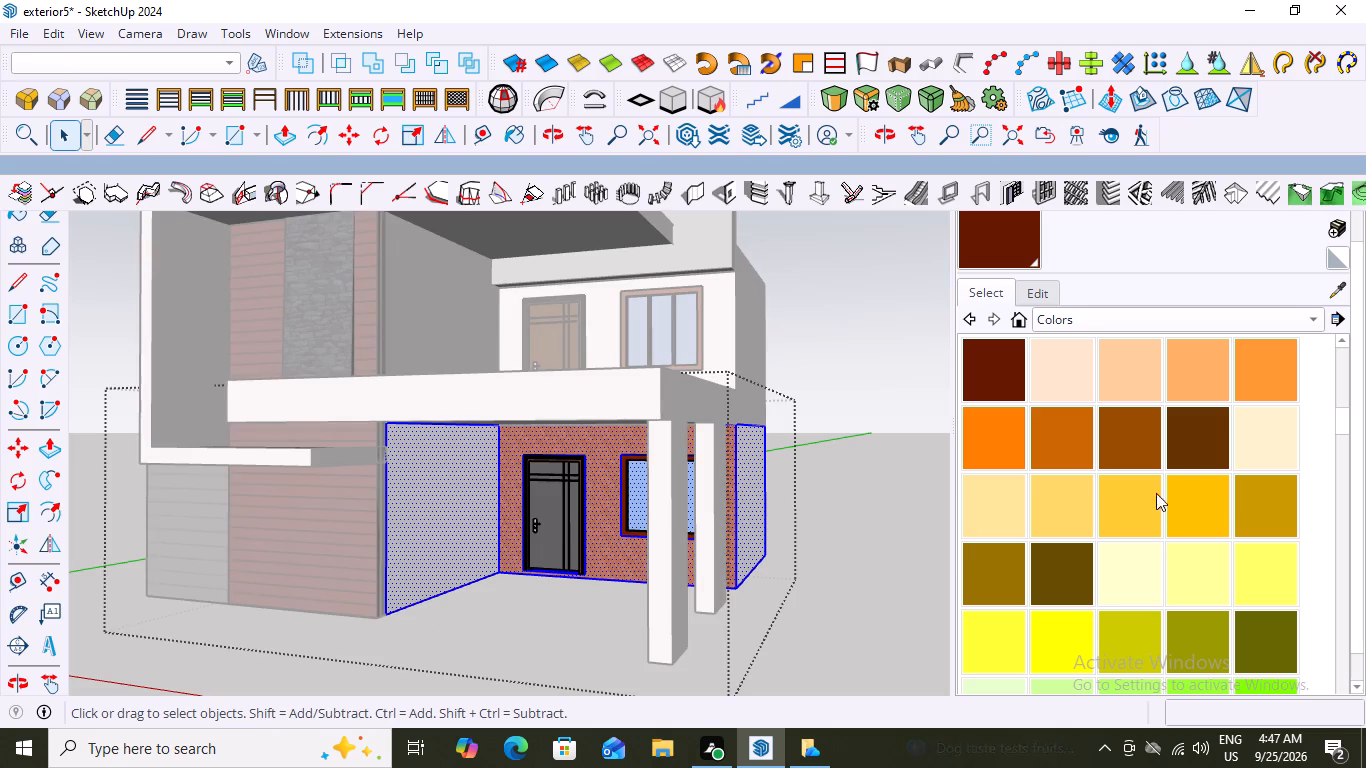
{"action": "left_click", "coordinate": [1311, 316]}
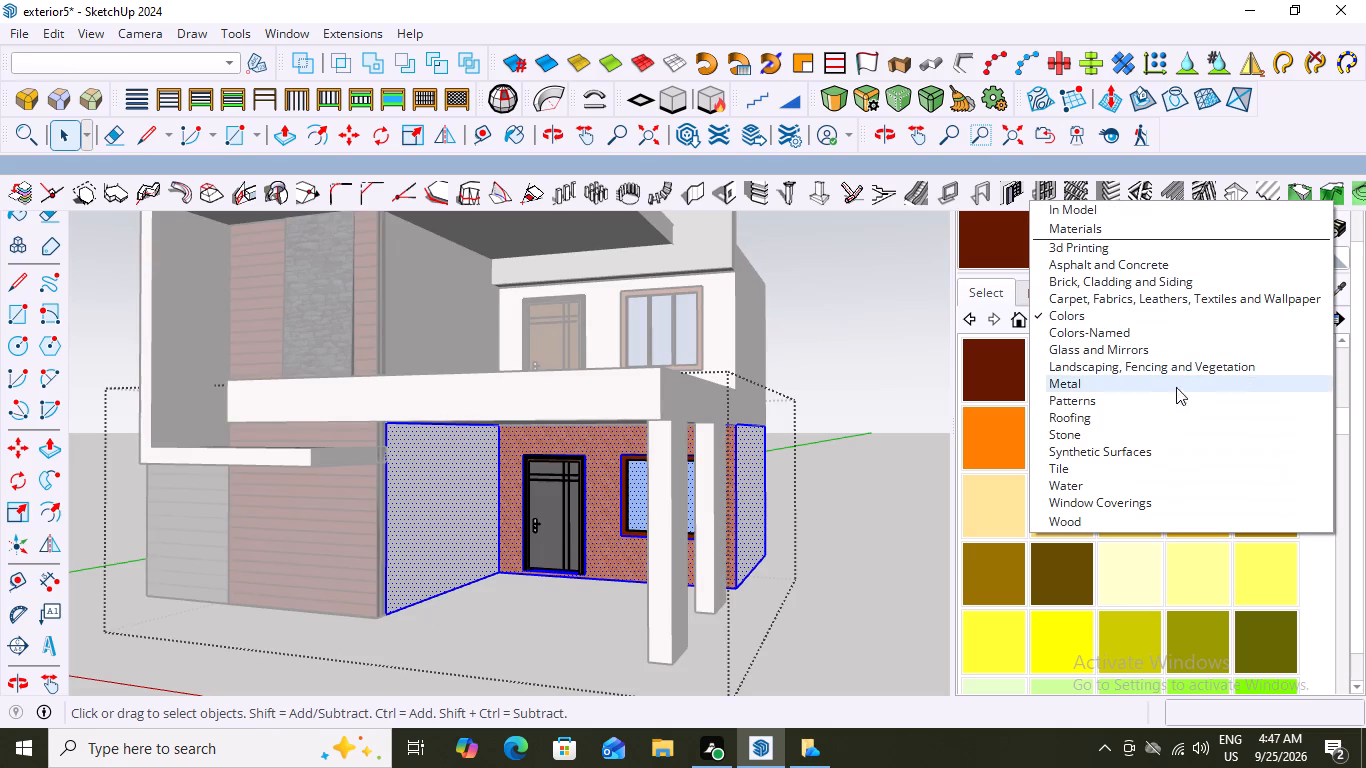
{"action": "double_click", "coordinate": [1067, 435]}
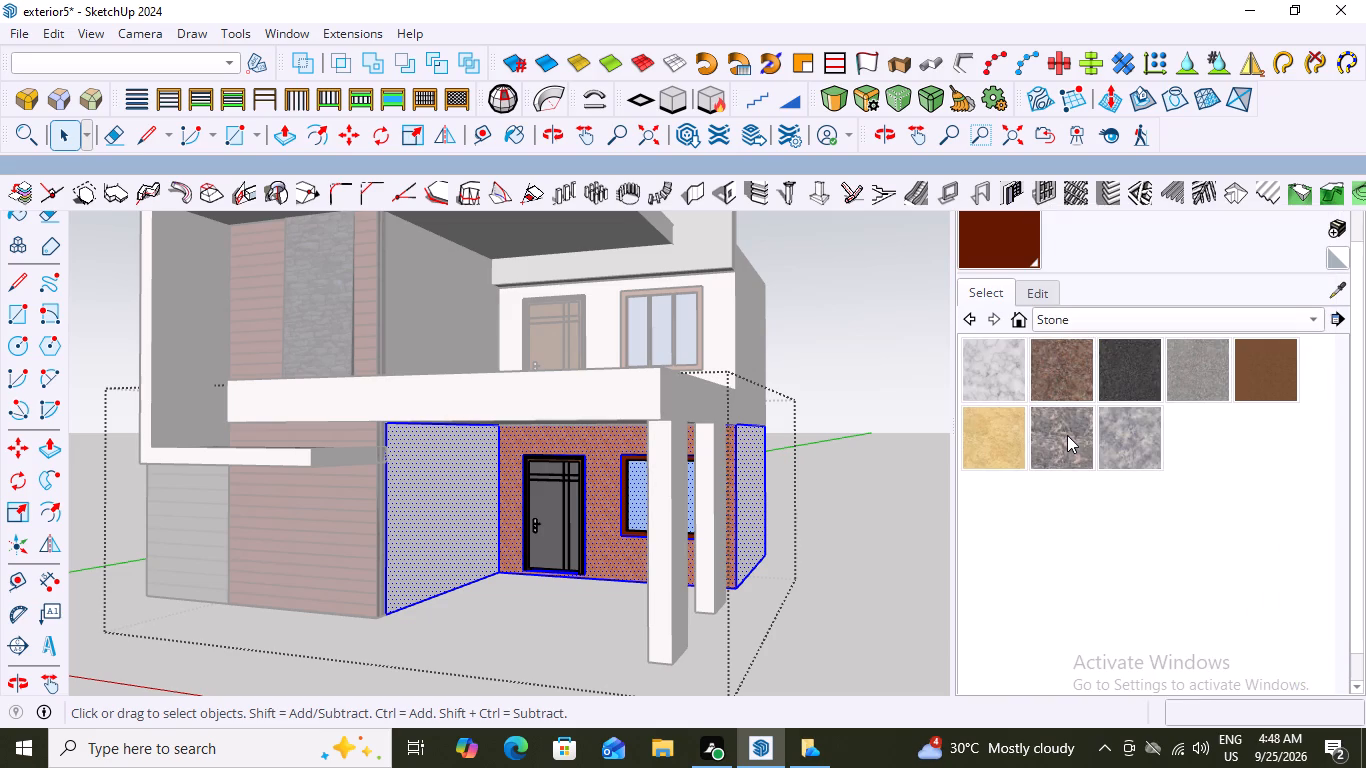
{"action": "left_click", "coordinate": [1313, 320]}
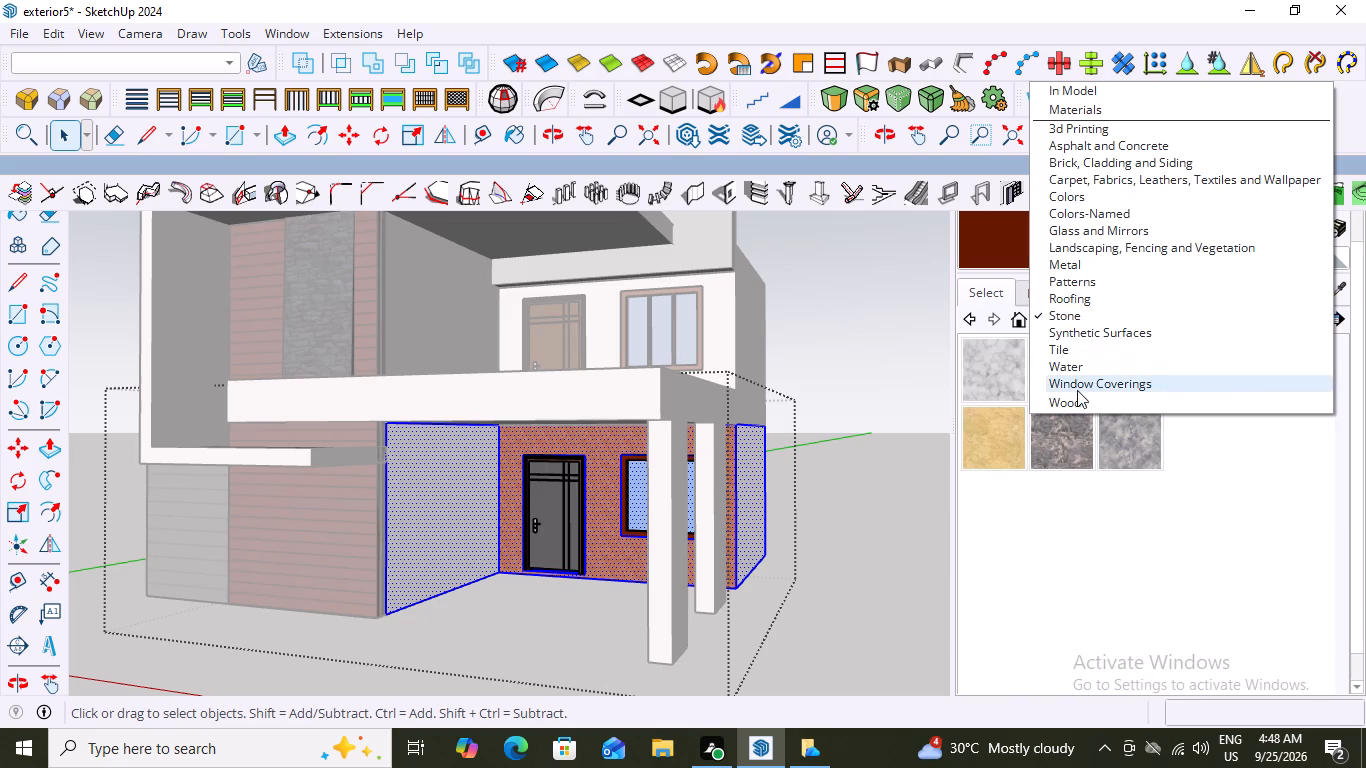
{"action": "left_click", "coordinate": [1055, 267]}
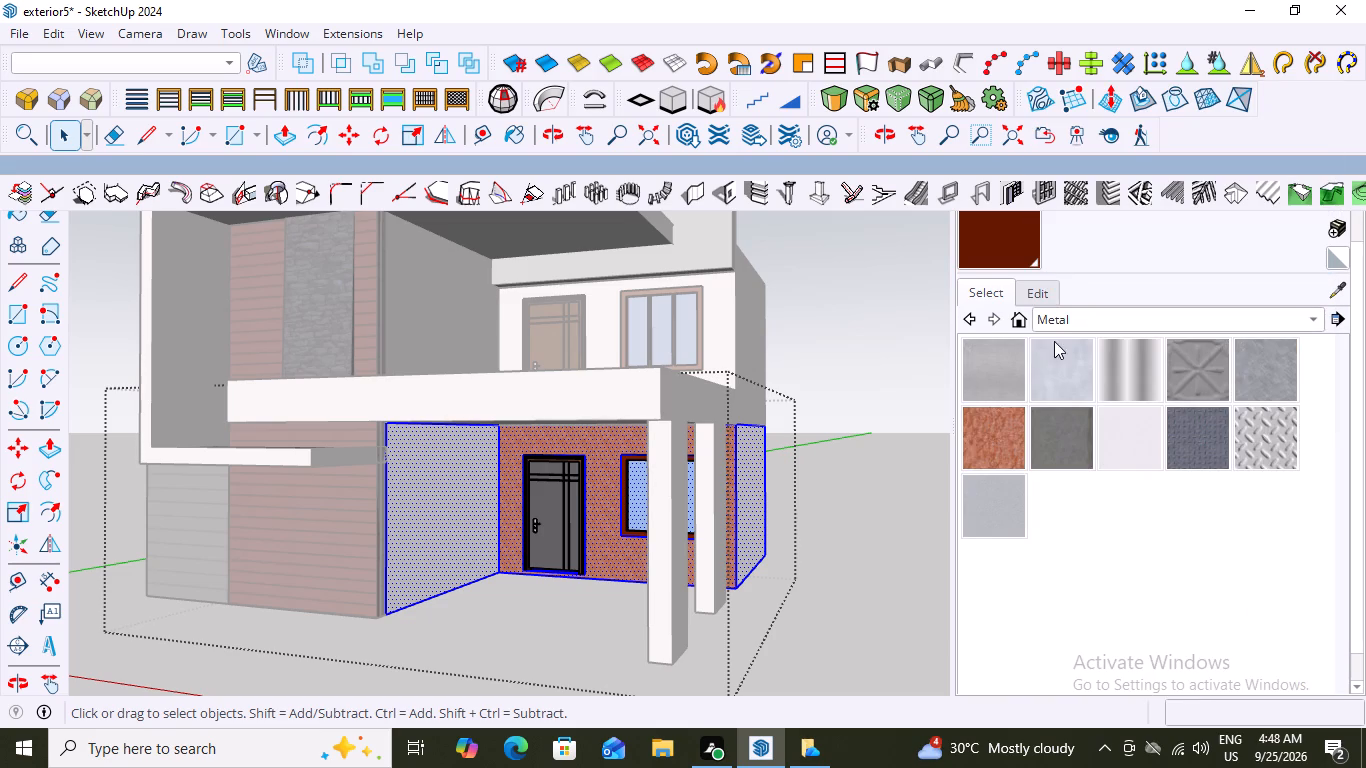
{"action": "left_click", "coordinate": [983, 436]}
{"action": "left_click", "coordinate": [451, 482]}
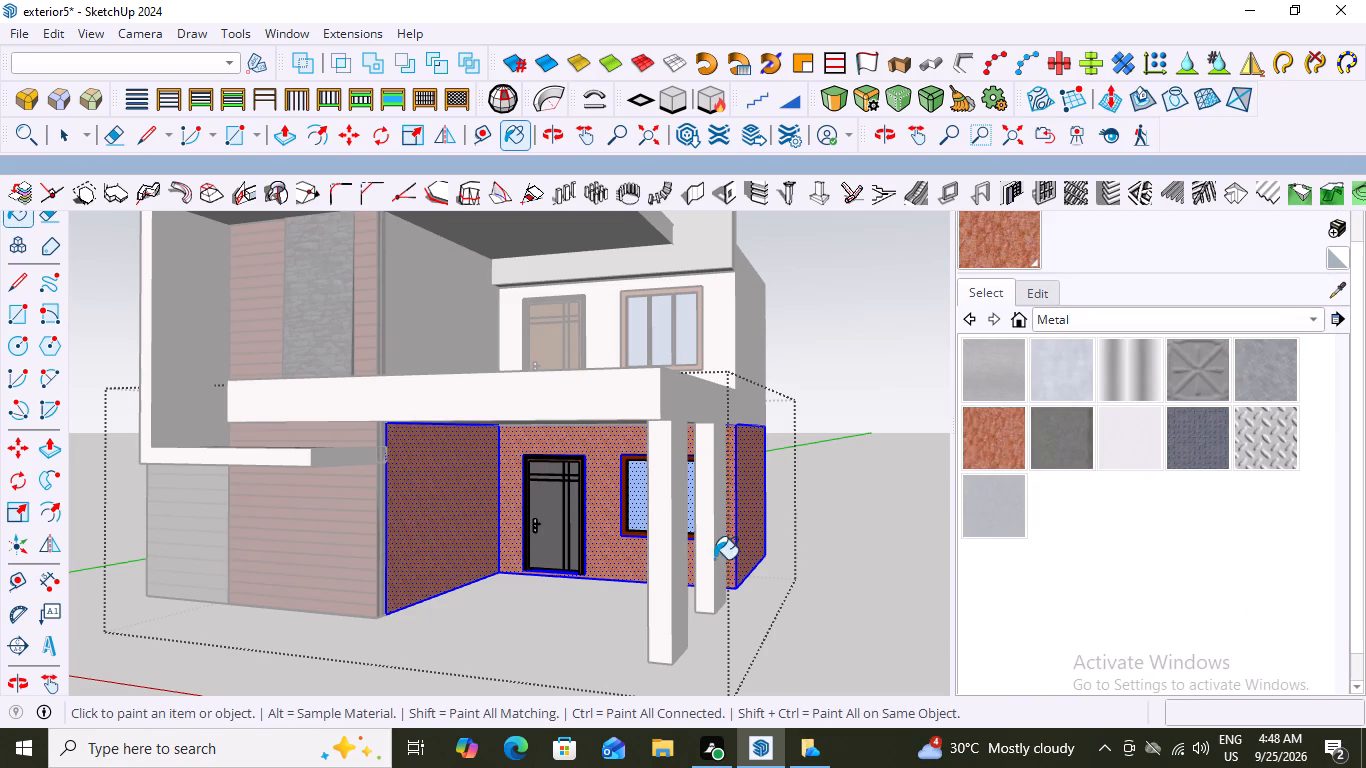
{"action": "scroll", "coordinate": [815, 572], "scroll_direction": "down", "scroll_amount": 1}
{"action": "middle_click_drag", "start_coordinate": [736, 579], "coordinate": [542, 609]}
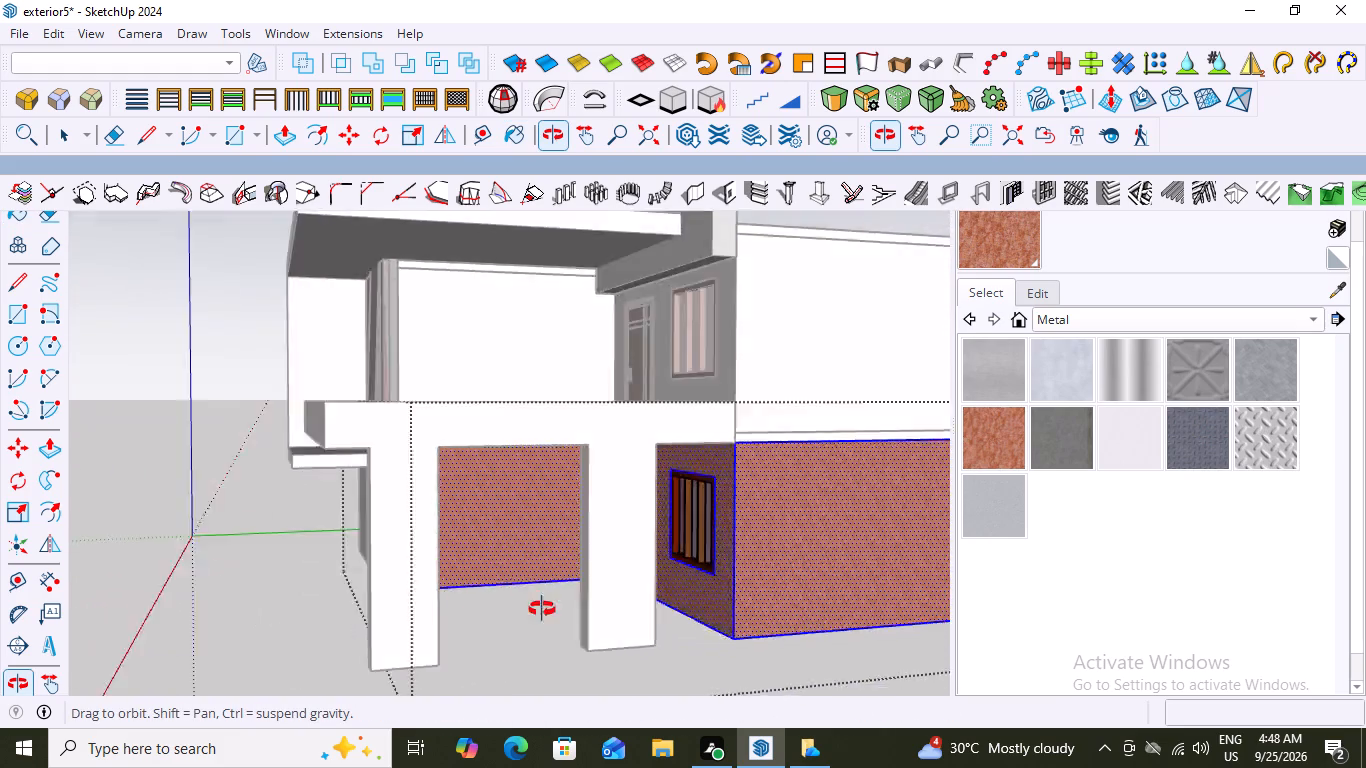
{"action": "middle_click_drag", "start_coordinate": [542, 609], "coordinate": [472, 629]}
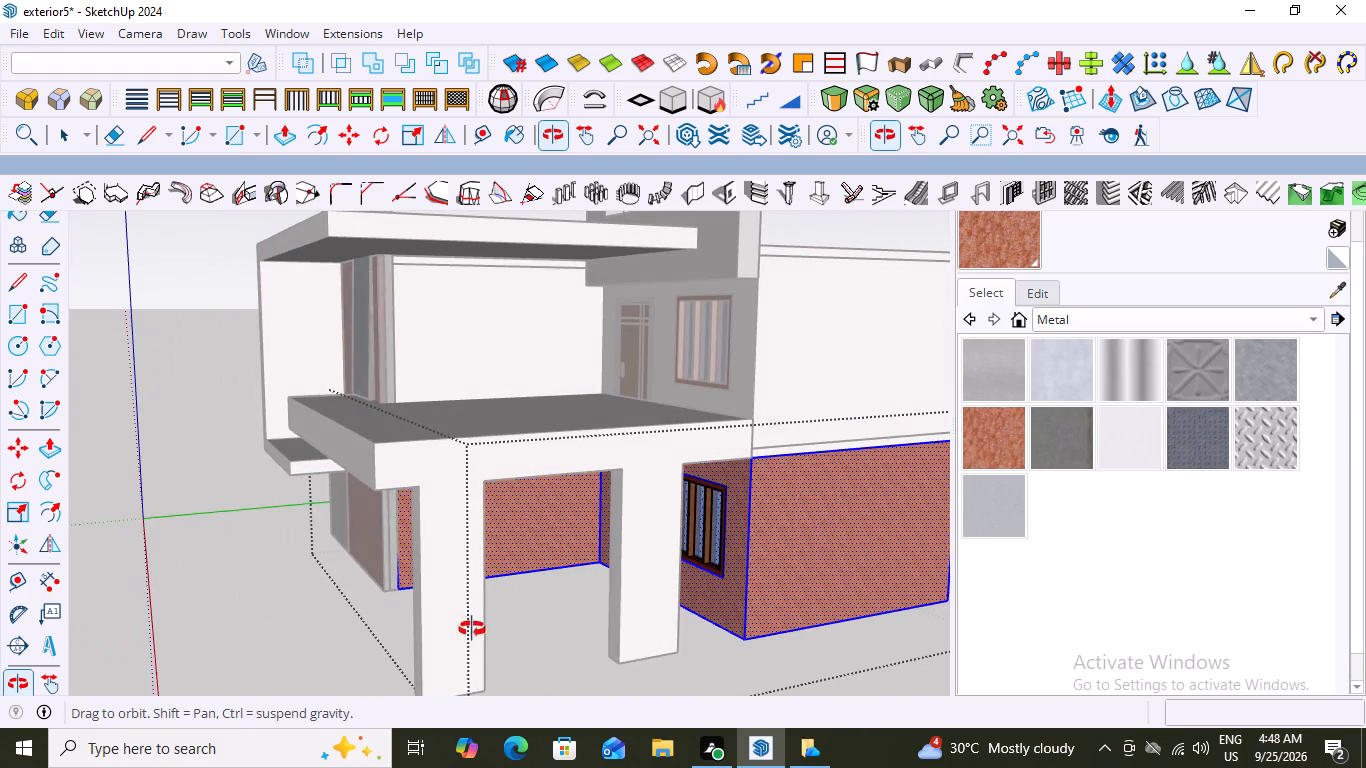
{"action": "middle_click_drag", "start_coordinate": [472, 629], "coordinate": [474, 627]}
{"action": "left_click", "coordinate": [511, 340]}
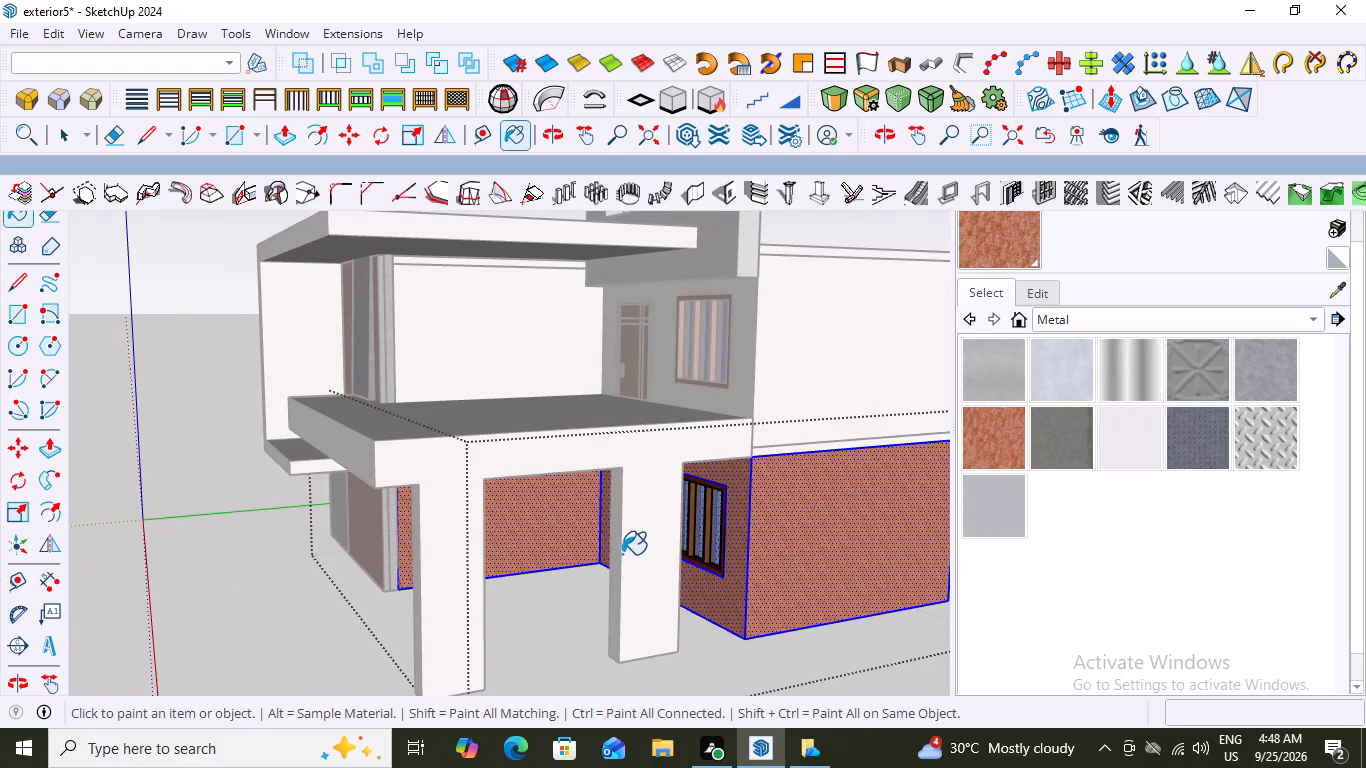
{"action": "key", "text": "space"}
{"action": "left_click", "coordinate": [514, 361]}
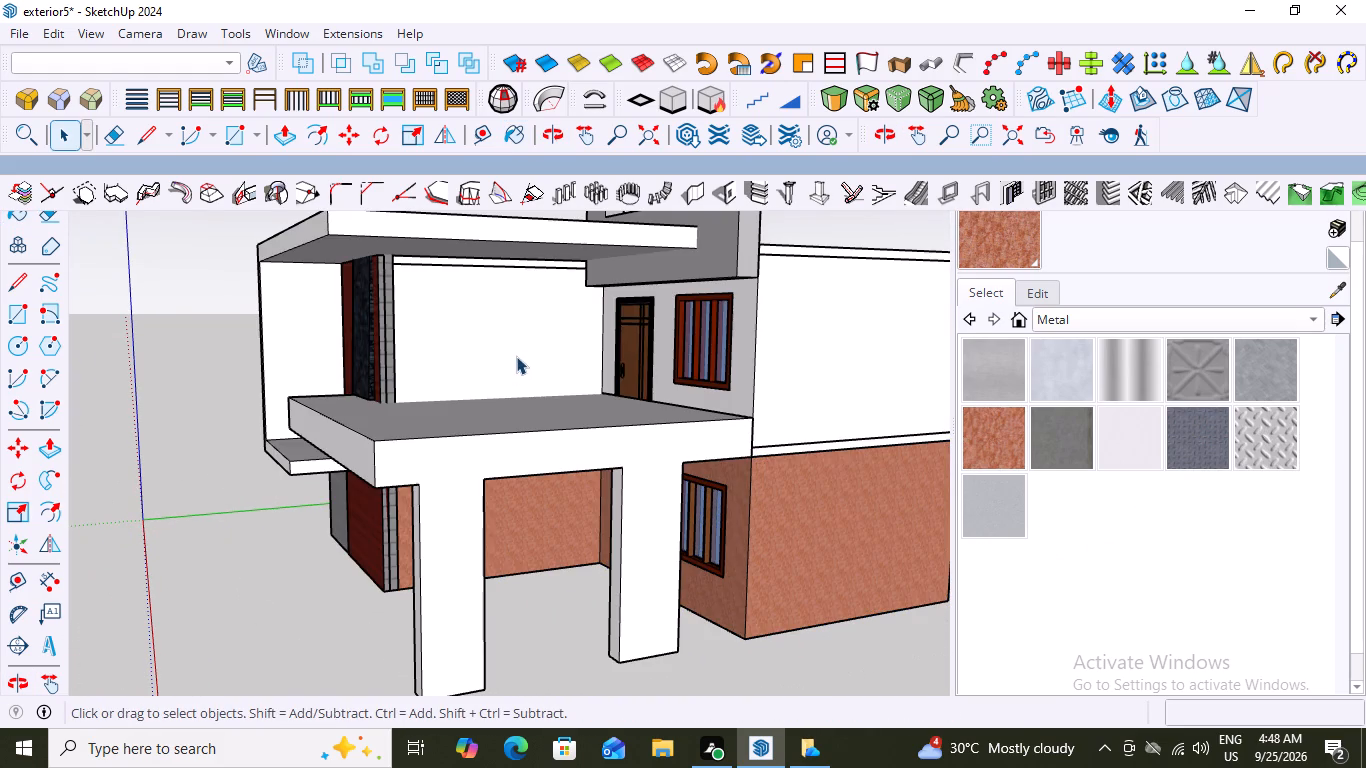
Paint the whole first-floor walls group with the same mottled copper-red Metal material and clear the selection.
{"action": "left_click", "coordinate": [518, 348]}
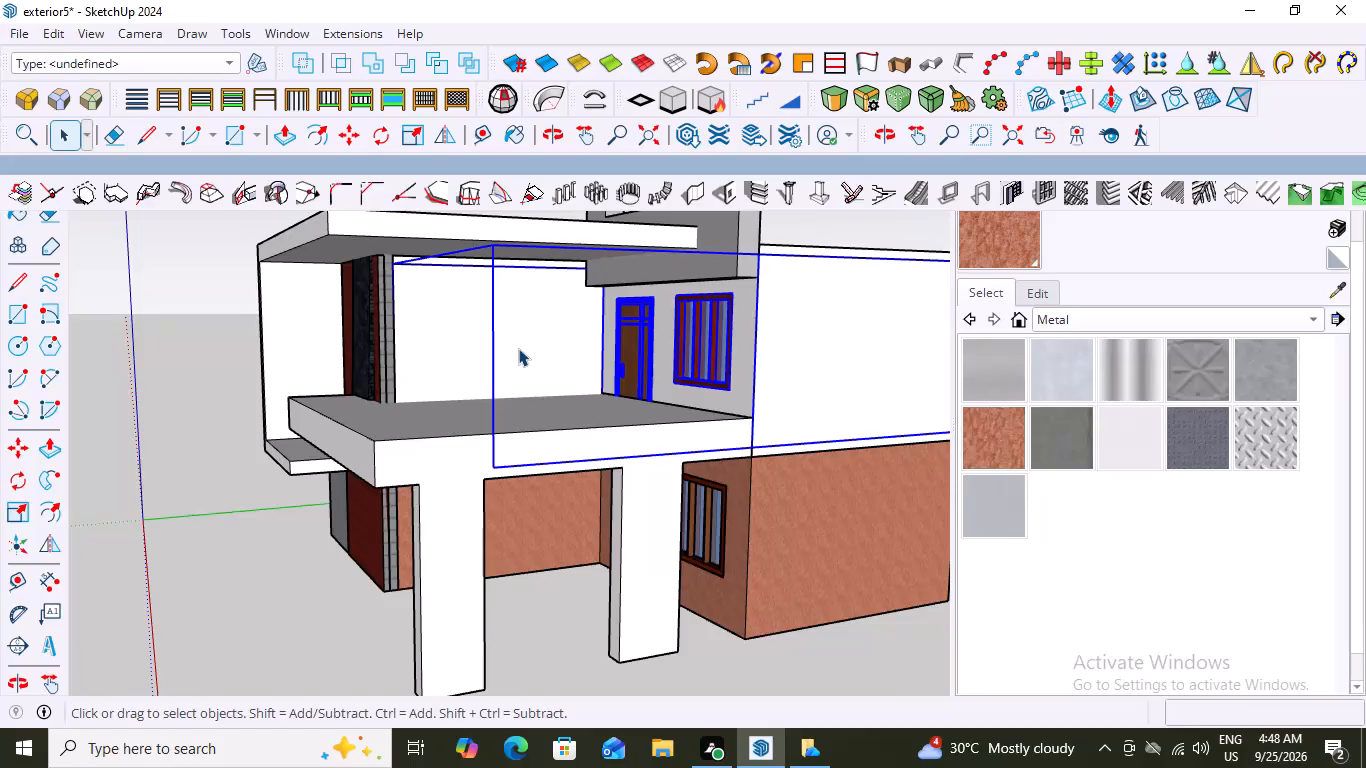
{"action": "left_click", "coordinate": [993, 438]}
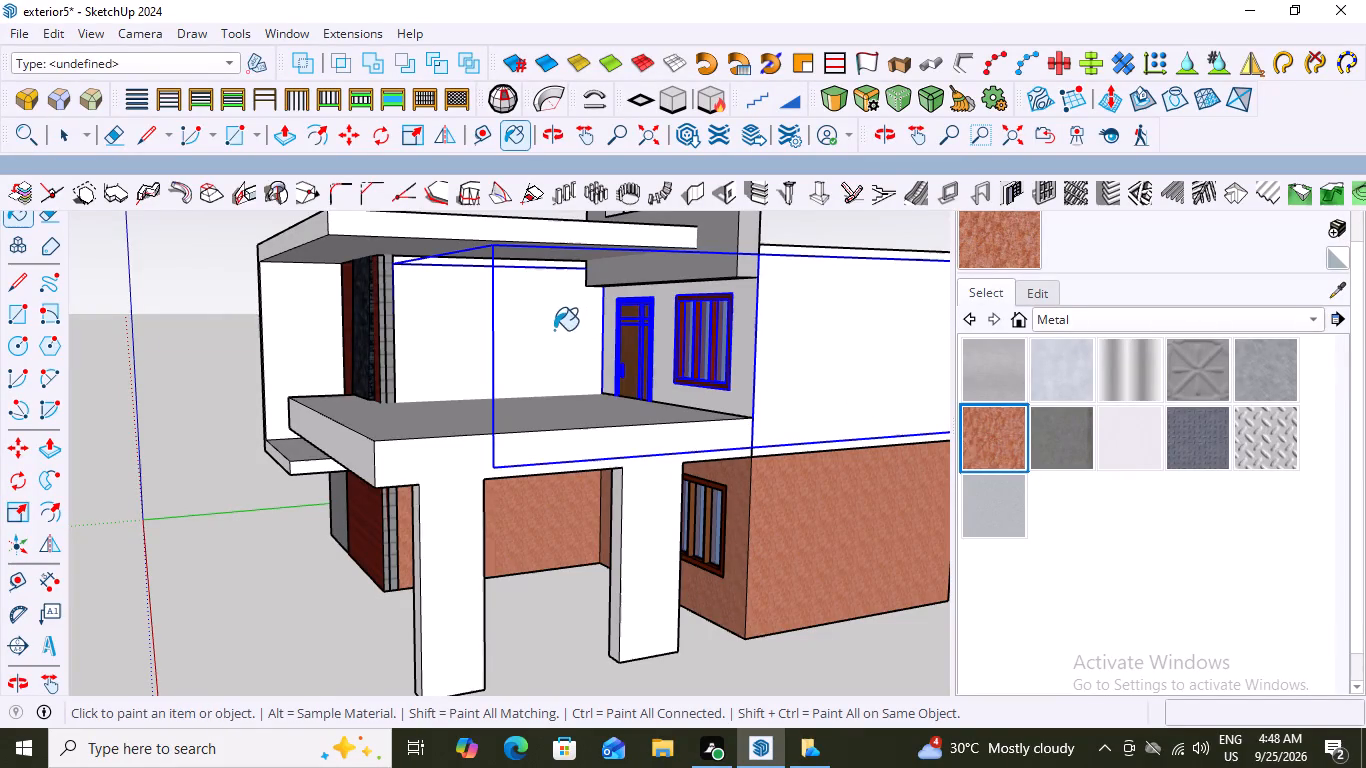
{"action": "left_click", "coordinate": [555, 329]}
{"action": "scroll", "coordinate": [806, 556], "scroll_direction": "down", "scroll_amount": 6}
{"action": "middle_click_drag", "start_coordinate": [606, 605], "coordinate": [922, 639]}
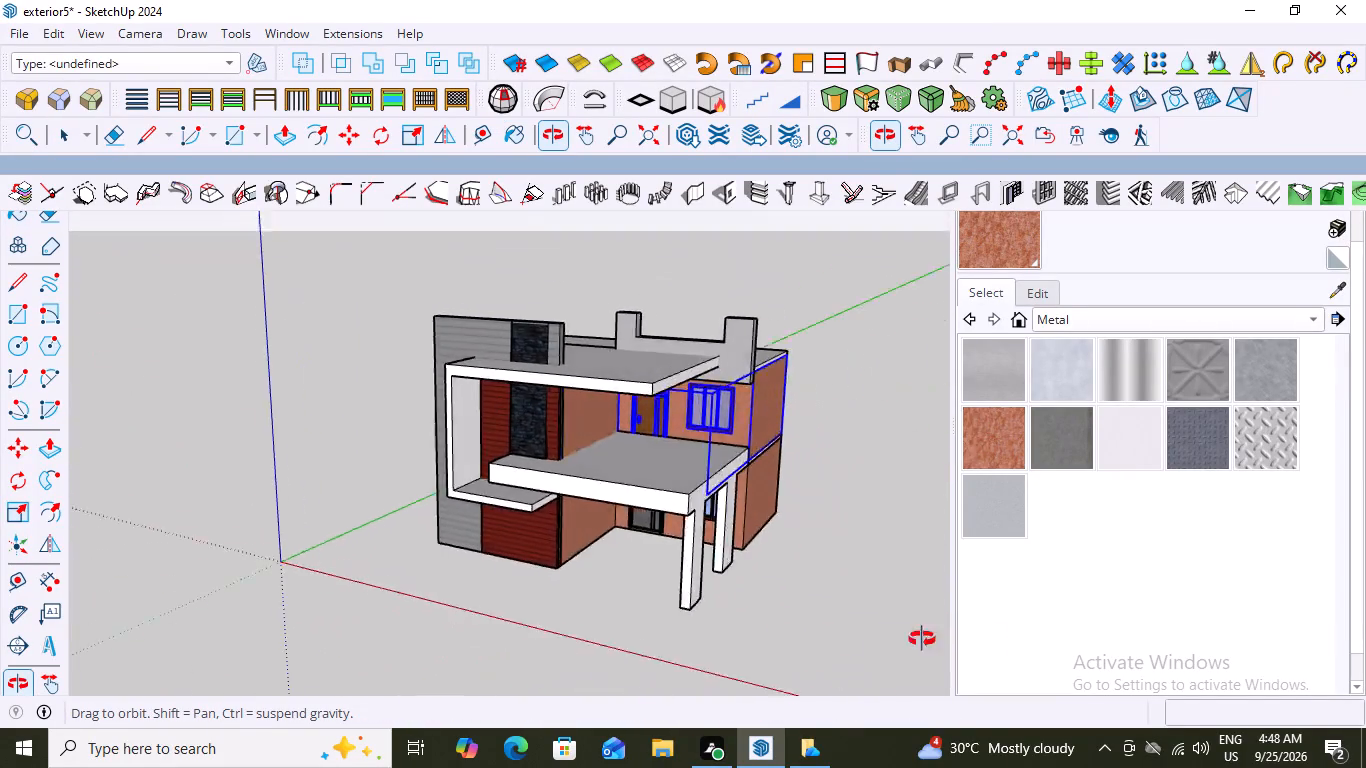
{"action": "middle_click_drag", "start_coordinate": [922, 639], "coordinate": [1161, 615]}
{"action": "middle_click_drag", "start_coordinate": [382, 493], "coordinate": [486, 559]}
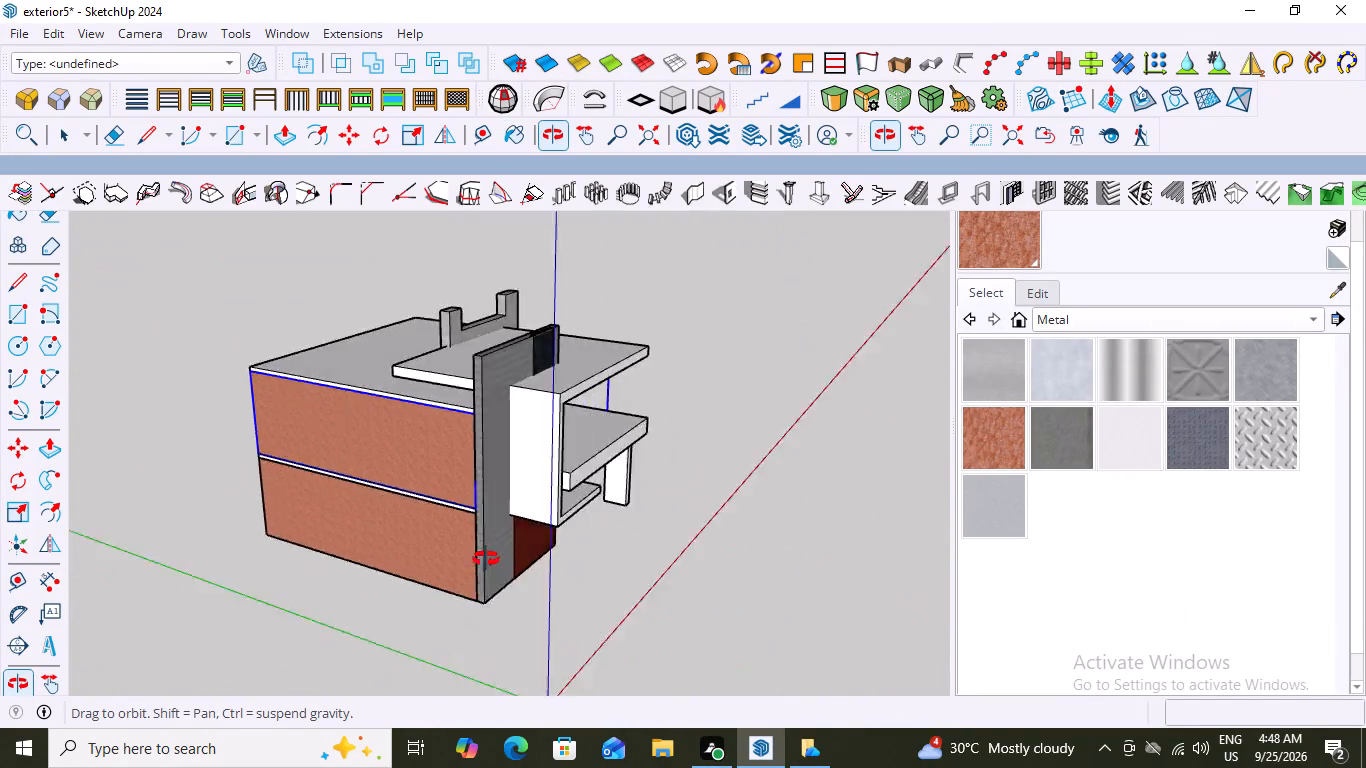
{"action": "middle_click_drag", "start_coordinate": [486, 559], "coordinate": [368, 532]}
{"action": "key", "text": "space"}
{"action": "left_click", "coordinate": [766, 370]}
Examine the house's front facade from several angles, checking the wall finishes, doors and windows on both storeys.
{"action": "middle_click_drag", "start_coordinate": [709, 509], "coordinate": [513, 391]}
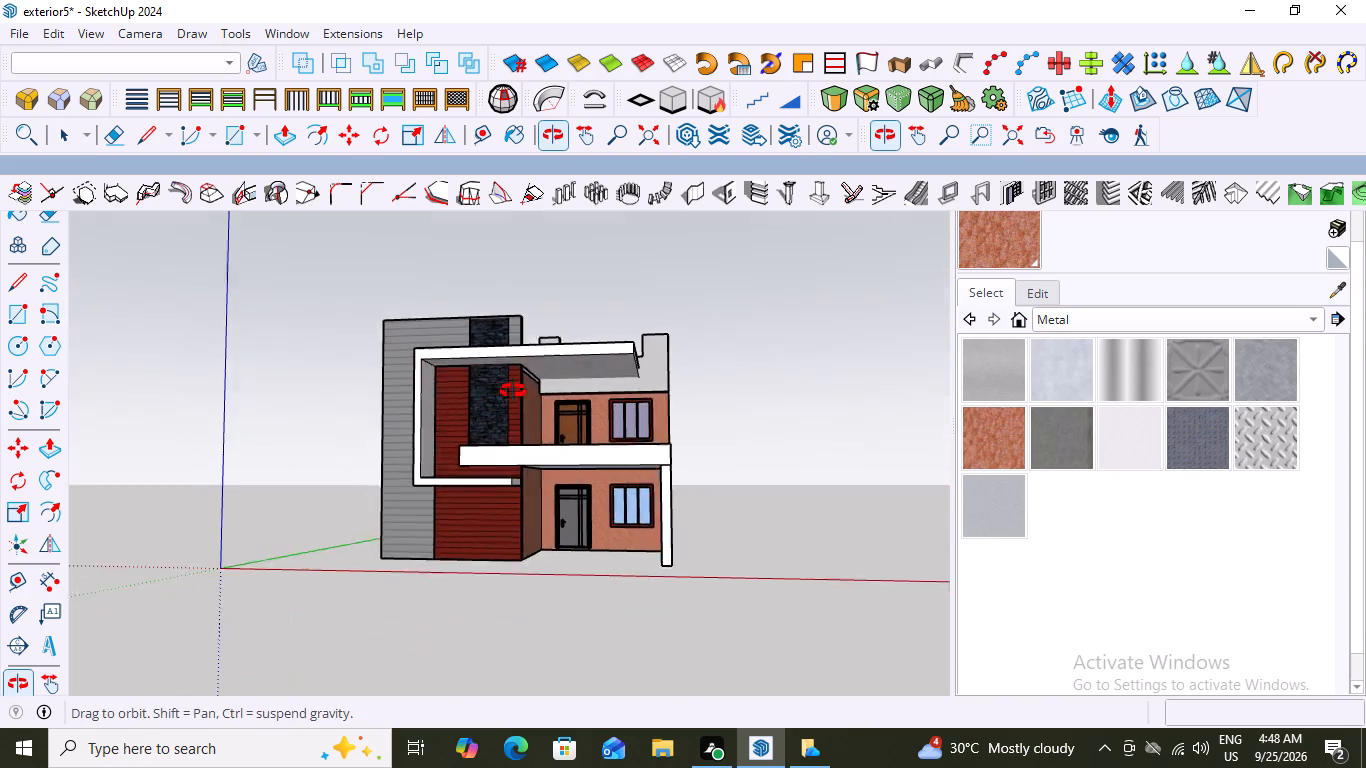
{"action": "middle_click_drag", "start_coordinate": [513, 391], "coordinate": [537, 383]}
{"action": "scroll", "coordinate": [547, 475], "scroll_direction": "down", "scroll_amount": 1}
{"action": "middle_click_drag", "start_coordinate": [564, 441], "coordinate": [579, 553]}
{"action": "scroll", "coordinate": [565, 461], "scroll_direction": "up", "scroll_amount": 11}
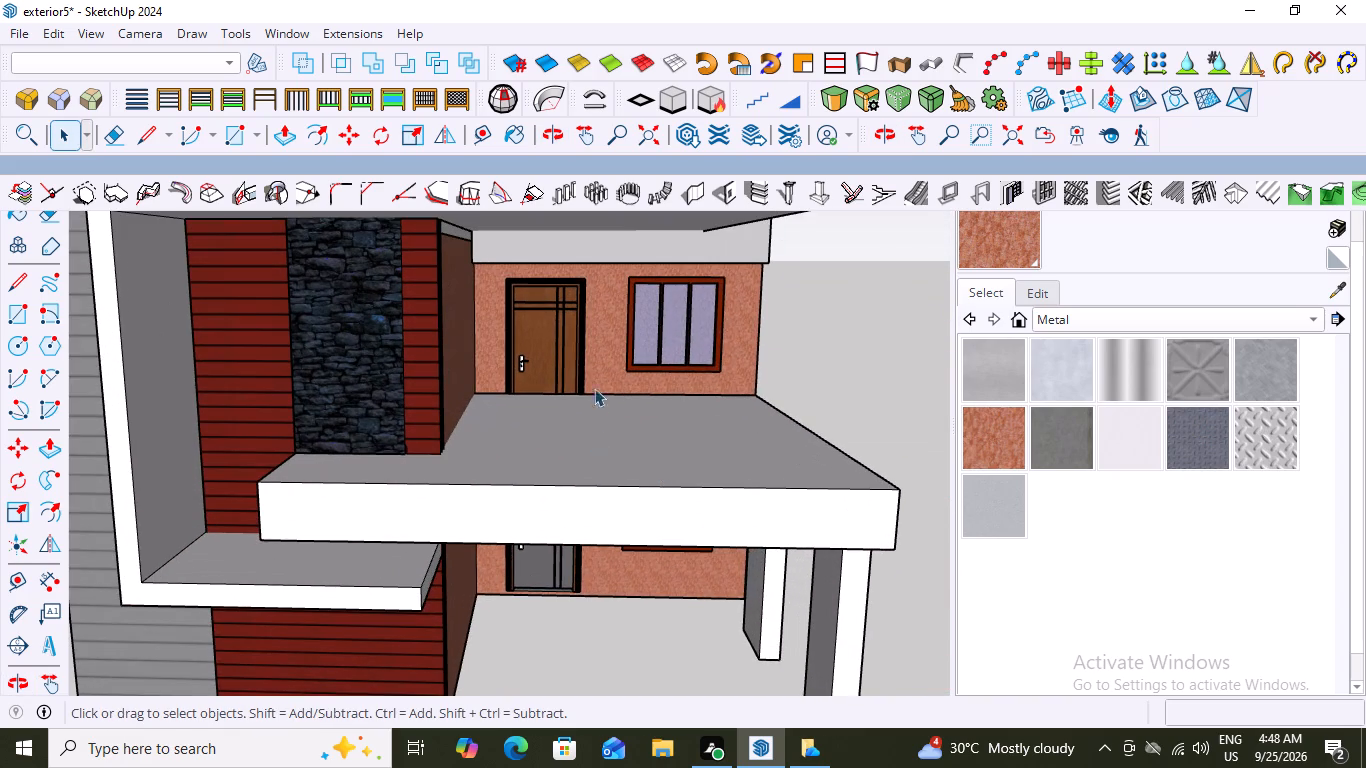
{"action": "middle_click_drag", "start_coordinate": [549, 340], "coordinate": [557, 243]}
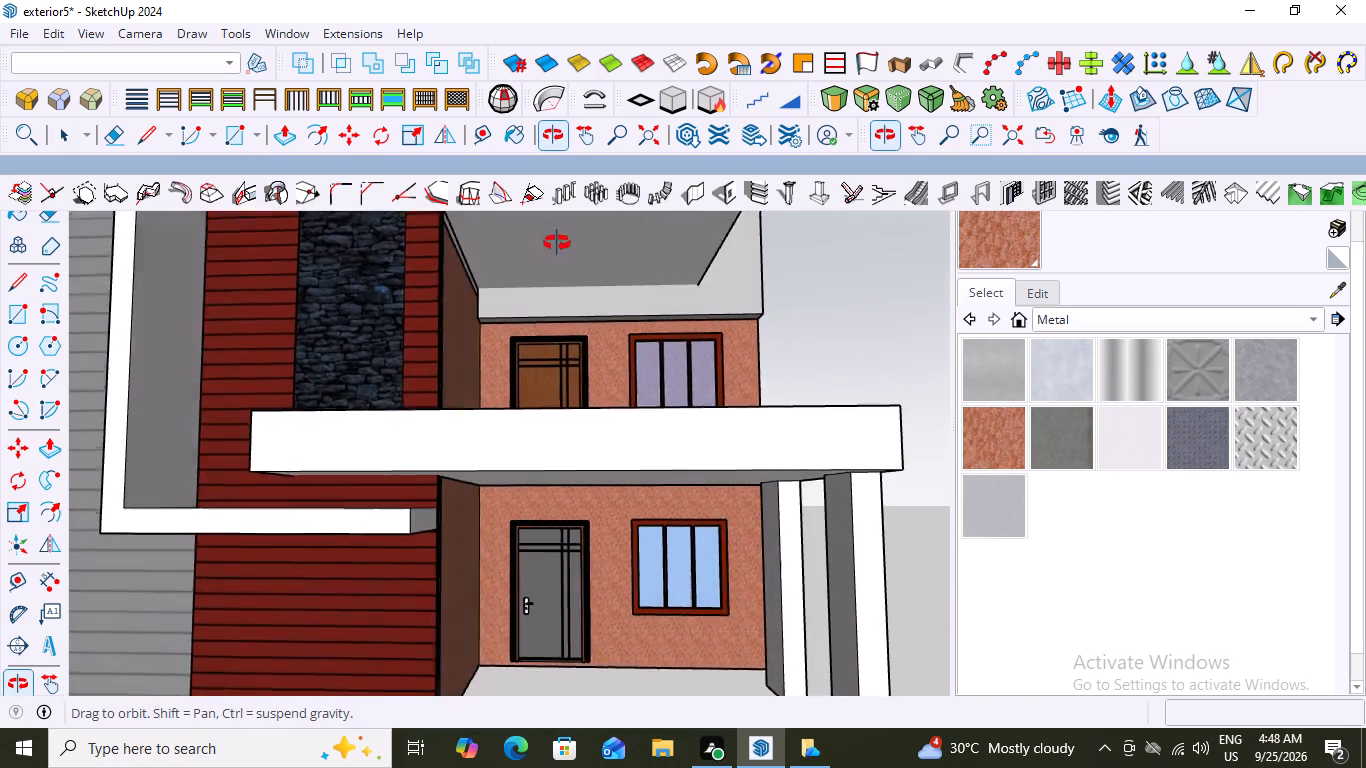
{"action": "middle_click_drag", "start_coordinate": [557, 243], "coordinate": [517, 364]}
{"action": "scroll", "coordinate": [517, 364], "scroll_direction": "down", "scroll_amount": 5}
{"action": "middle_click_drag", "start_coordinate": [642, 365], "coordinate": [682, 304]}
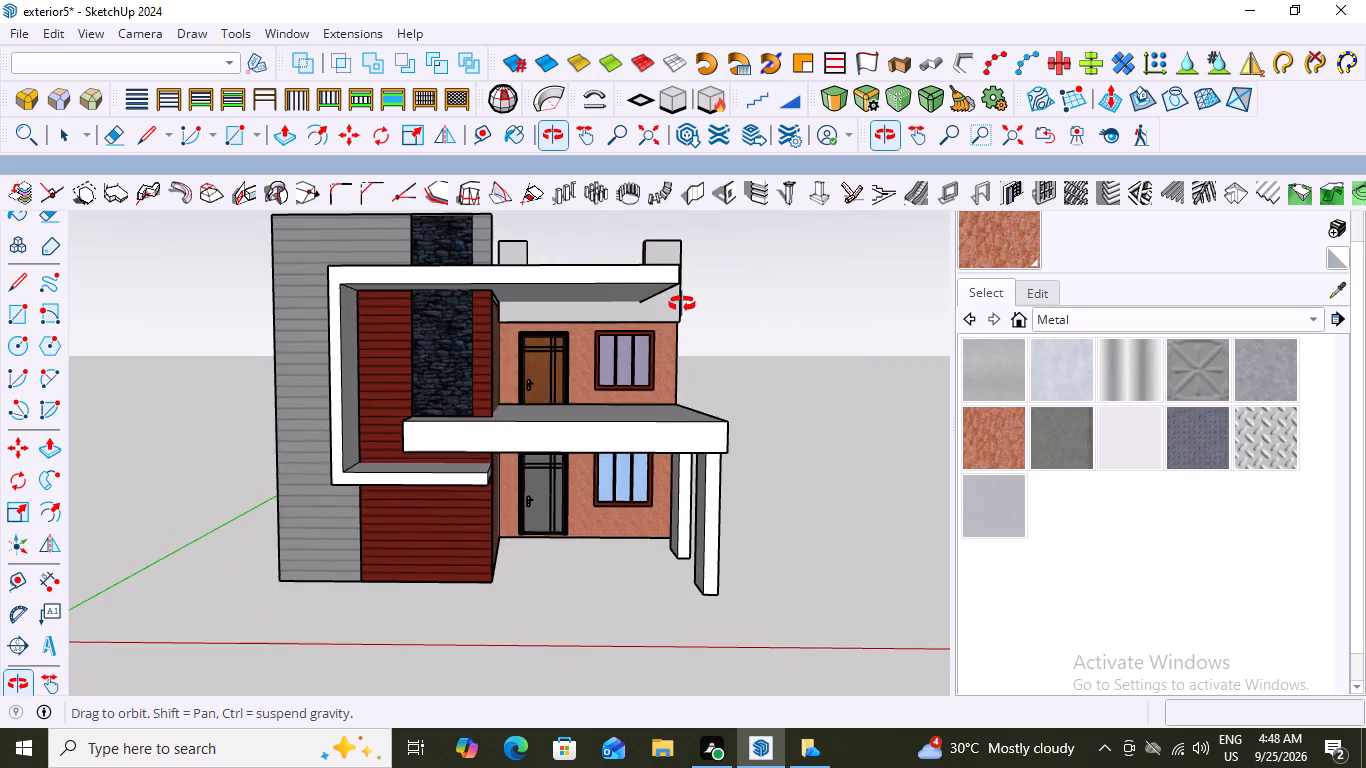
{"action": "middle_click_drag", "start_coordinate": [682, 304], "coordinate": [652, 326]}
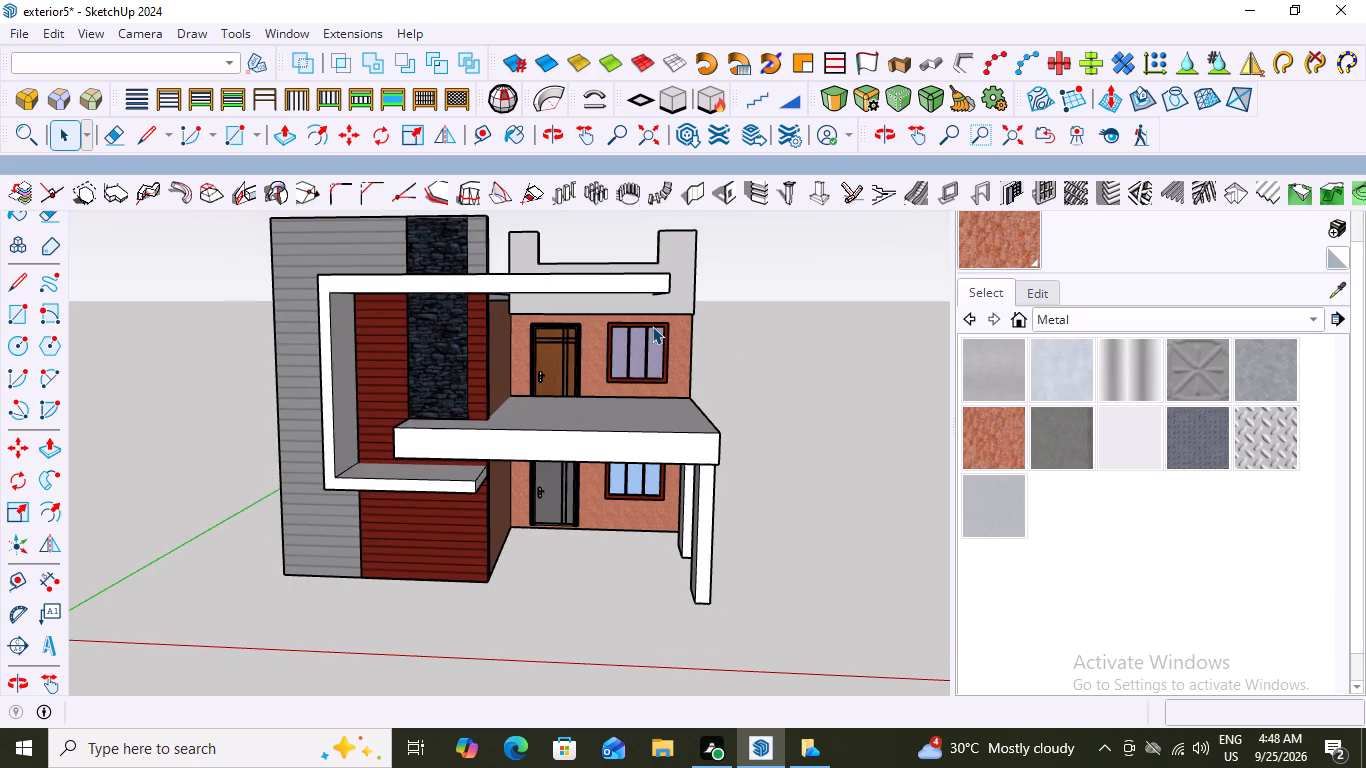
{"action": "middle_click_drag", "start_coordinate": [645, 290], "coordinate": [708, 265]}
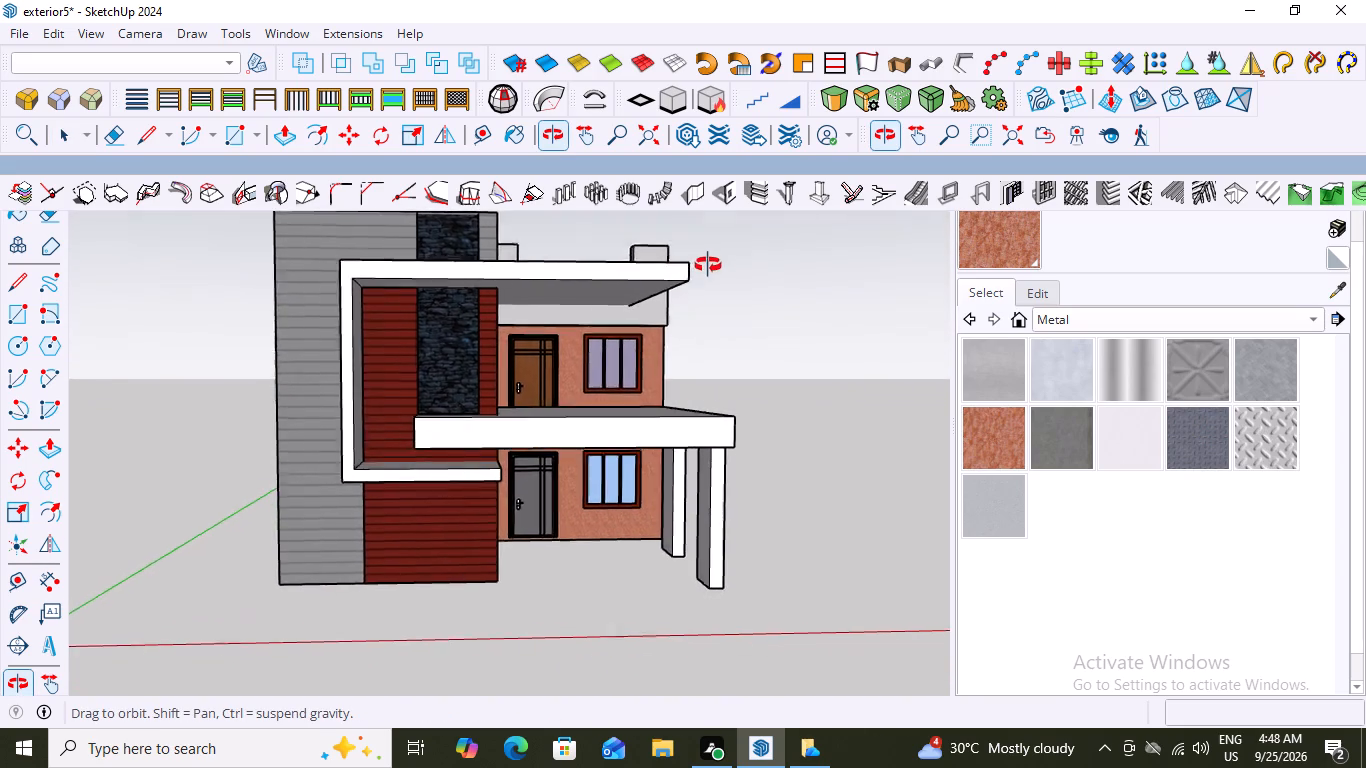
{"action": "middle_click_drag", "start_coordinate": [708, 265], "coordinate": [661, 207]}
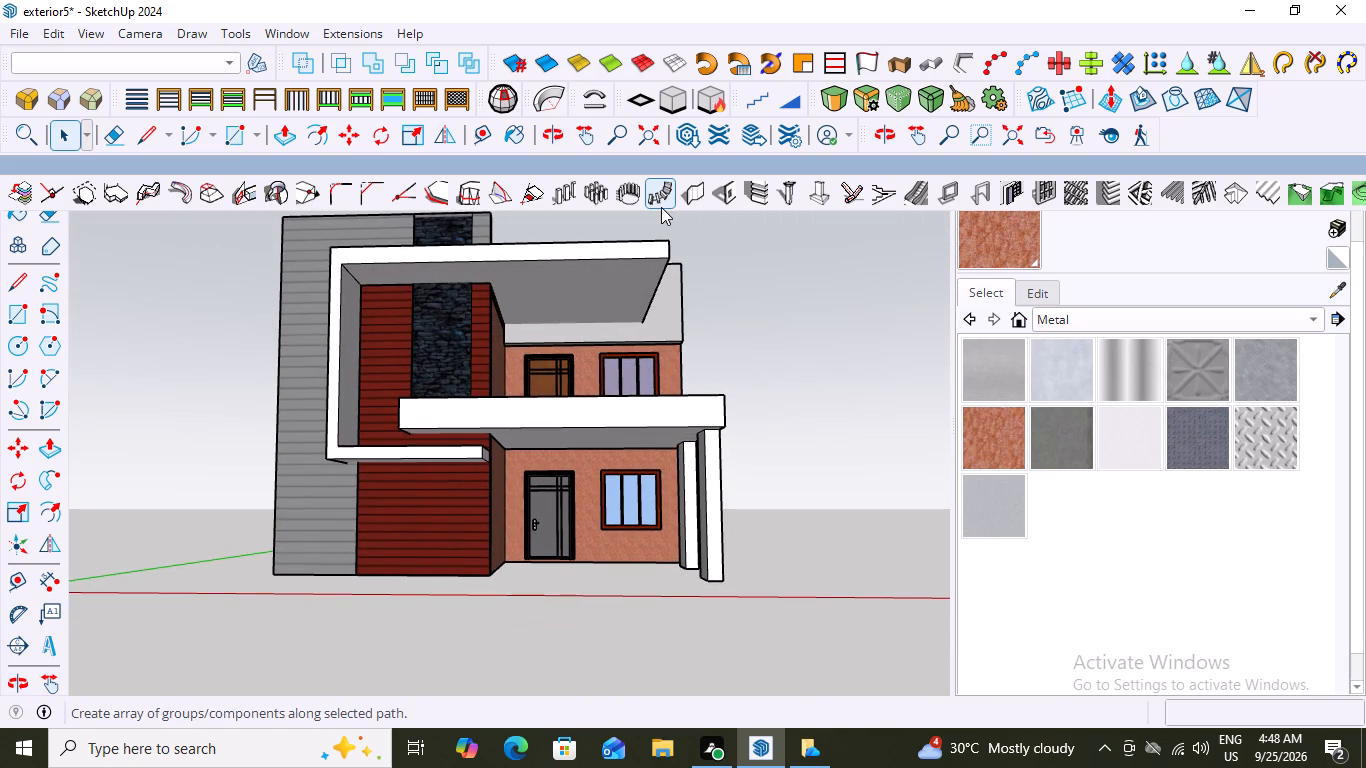
{"action": "middle_click_drag", "start_coordinate": [606, 298], "coordinate": [617, 300]}
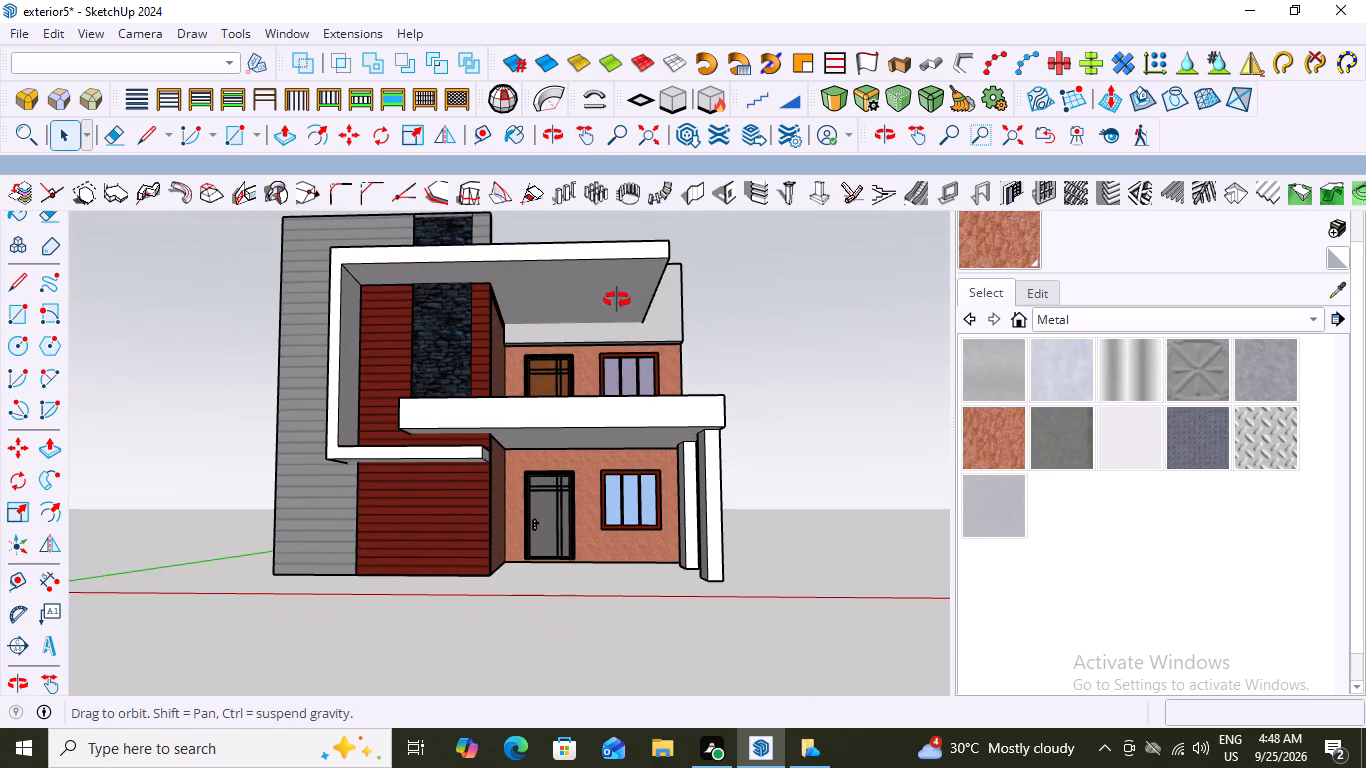
{"action": "middle_click_drag", "start_coordinate": [617, 300], "coordinate": [660, 318]}
{"action": "scroll", "coordinate": [660, 318], "scroll_direction": "down", "scroll_amount": 2}
{"action": "scroll", "coordinate": [645, 270], "scroll_direction": "up", "scroll_amount": 1}
{"action": "middle_click_drag", "start_coordinate": [647, 308], "coordinate": [631, 385]}
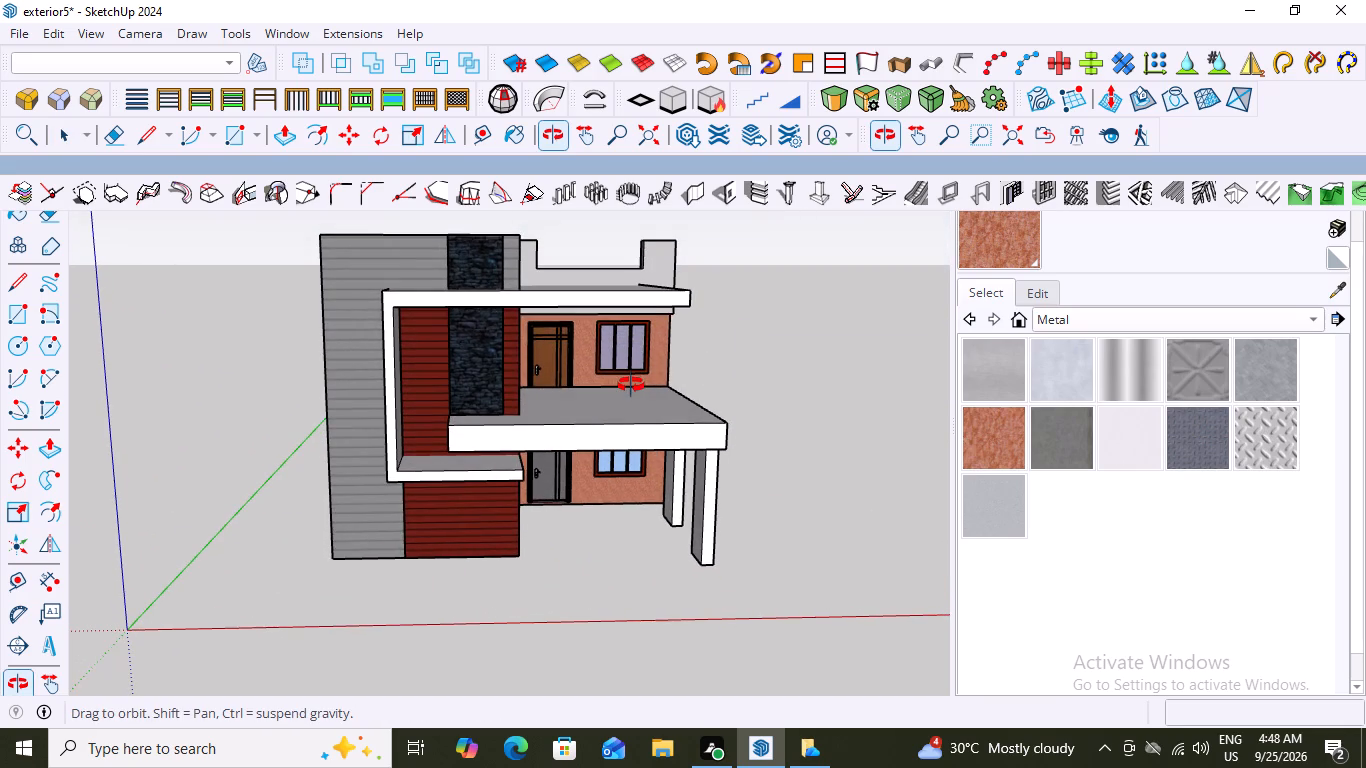
{"action": "middle_click_drag", "start_coordinate": [631, 385], "coordinate": [604, 383]}
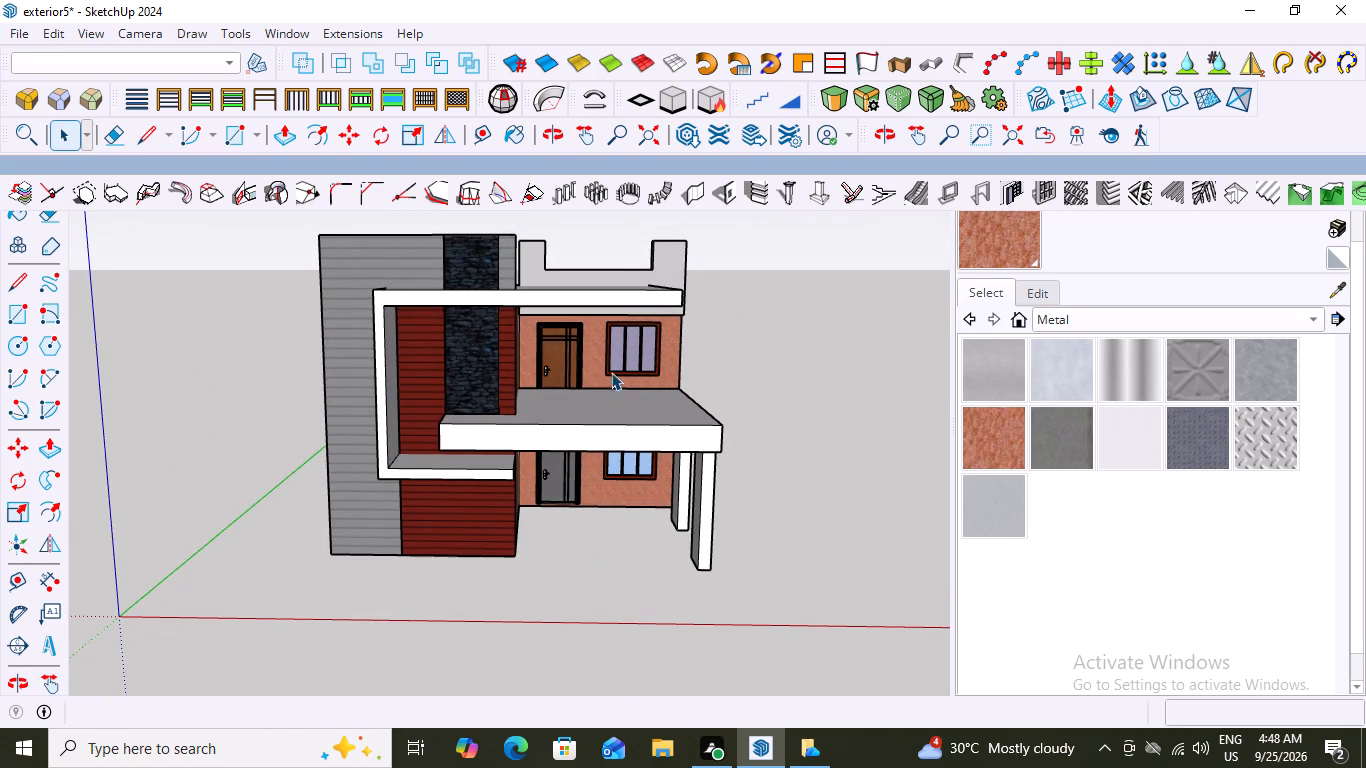
{"action": "middle_click_drag", "start_coordinate": [611, 372], "coordinate": [633, 380]}
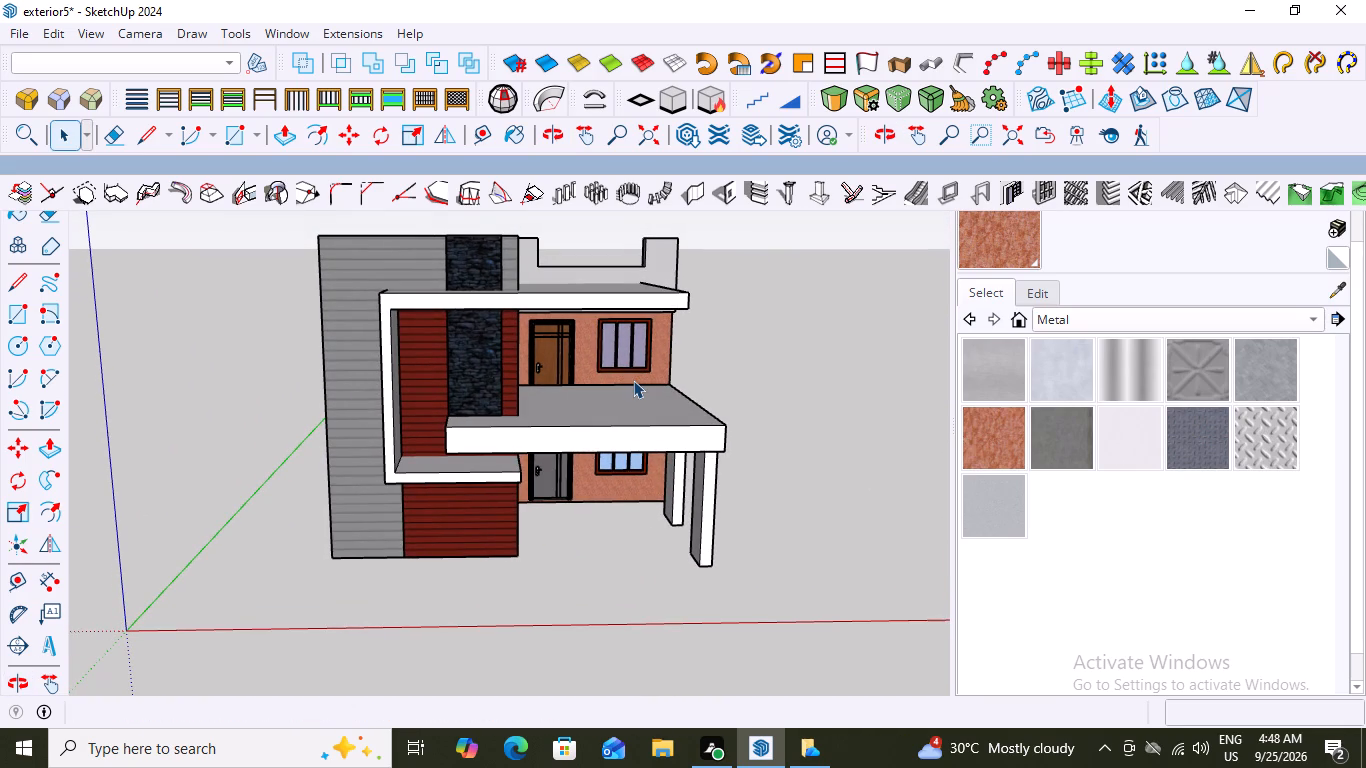
{"action": "middle_click_drag", "start_coordinate": [623, 340], "coordinate": [625, 306]}
Inside the first-floor door's nested groups, paint all the door-leaf panel faces mid grey from the Colors collection and exit the groups.
{"action": "scroll", "coordinate": [597, 357], "scroll_direction": "up", "scroll_amount": 10}
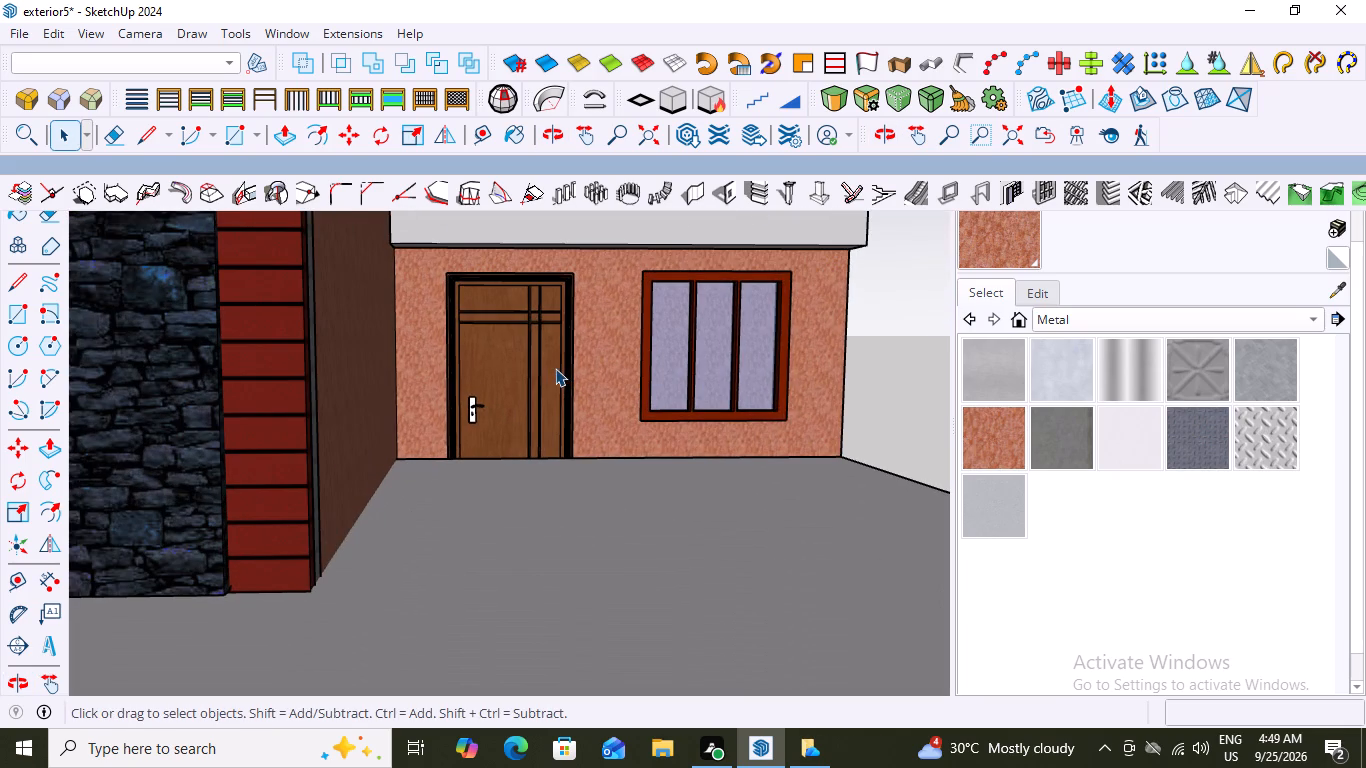
{"action": "double_click", "coordinate": [505, 339]}
{"action": "left_click", "coordinate": [505, 339]}
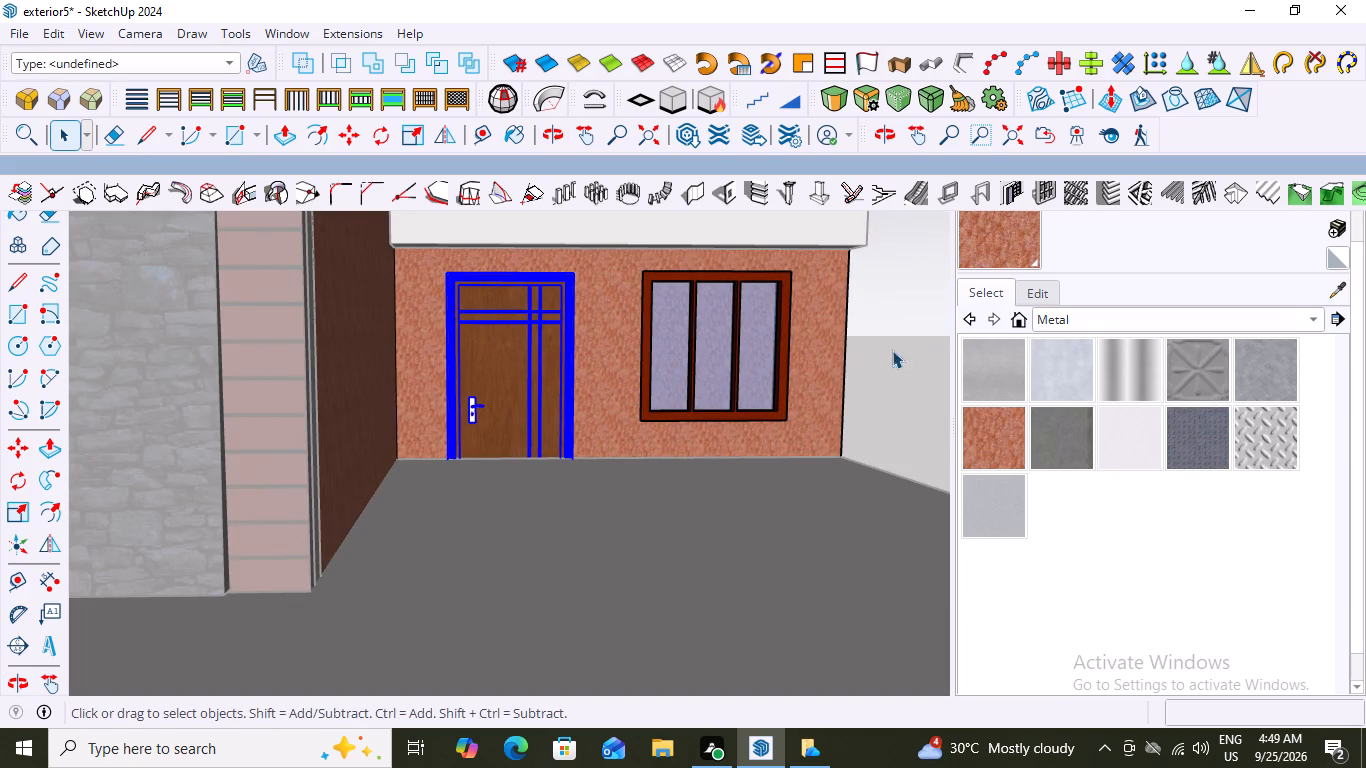
{"action": "left_click", "coordinate": [483, 355]}
{"action": "left_click", "coordinate": [483, 355]}
{"action": "left_click", "coordinate": [488, 355]}
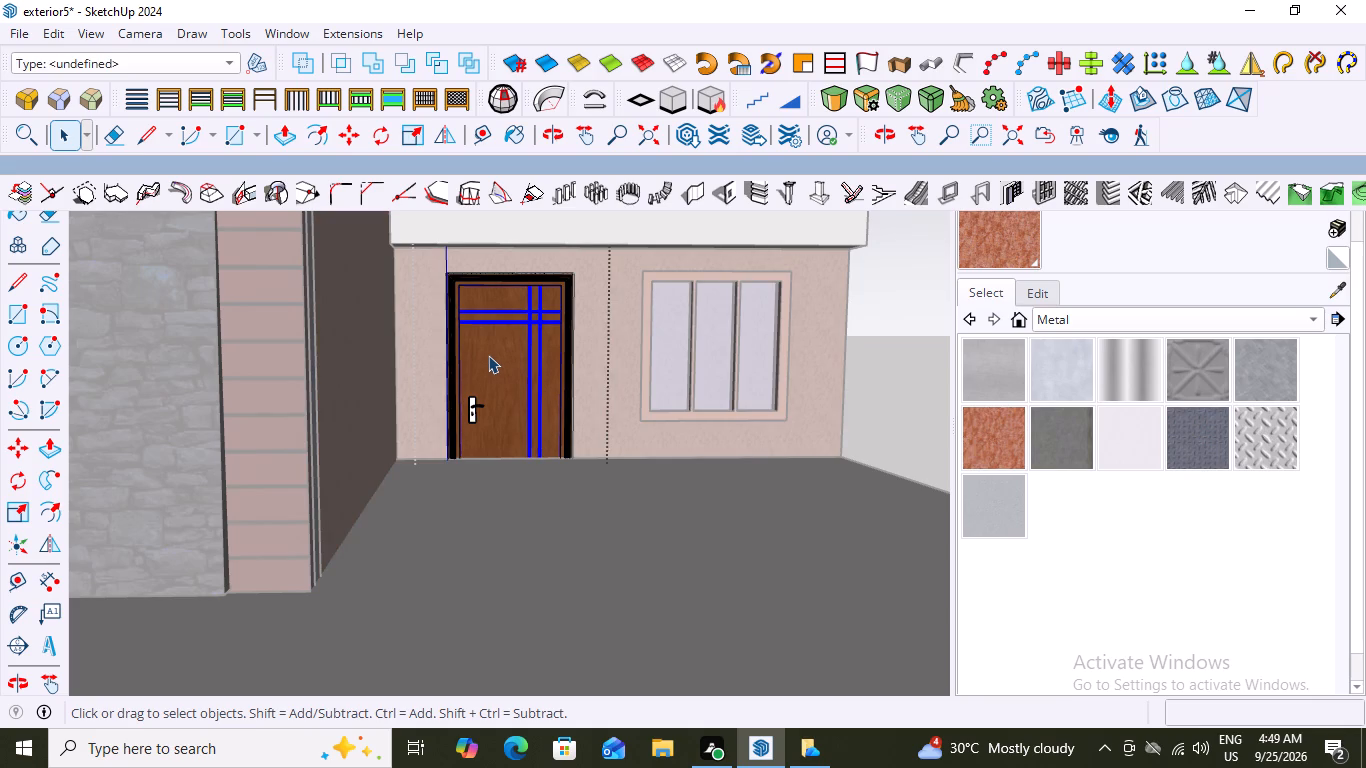
{"action": "double_click", "coordinate": [488, 352]}
{"action": "left_click", "coordinate": [488, 352]}
{"action": "triple_click", "coordinate": [488, 352]}
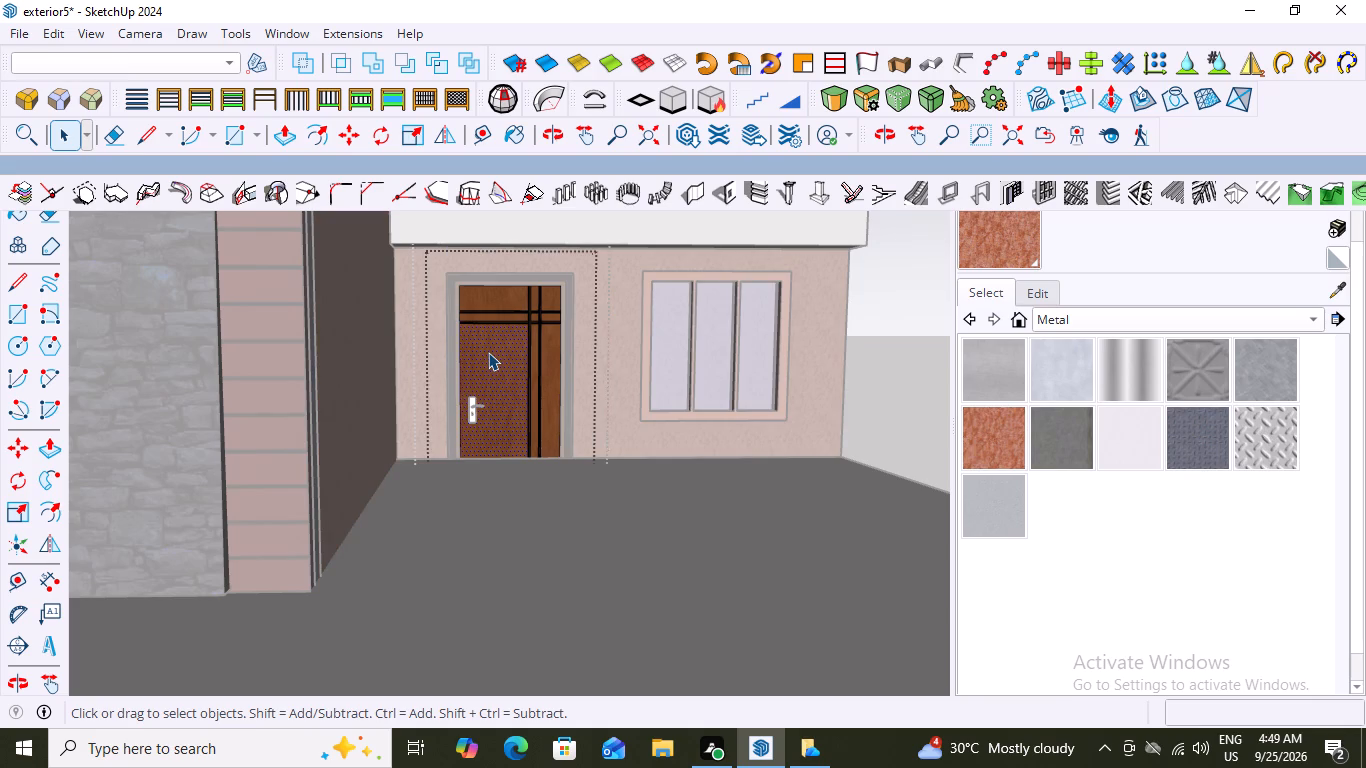
{"action": "double_click", "coordinate": [488, 352]}
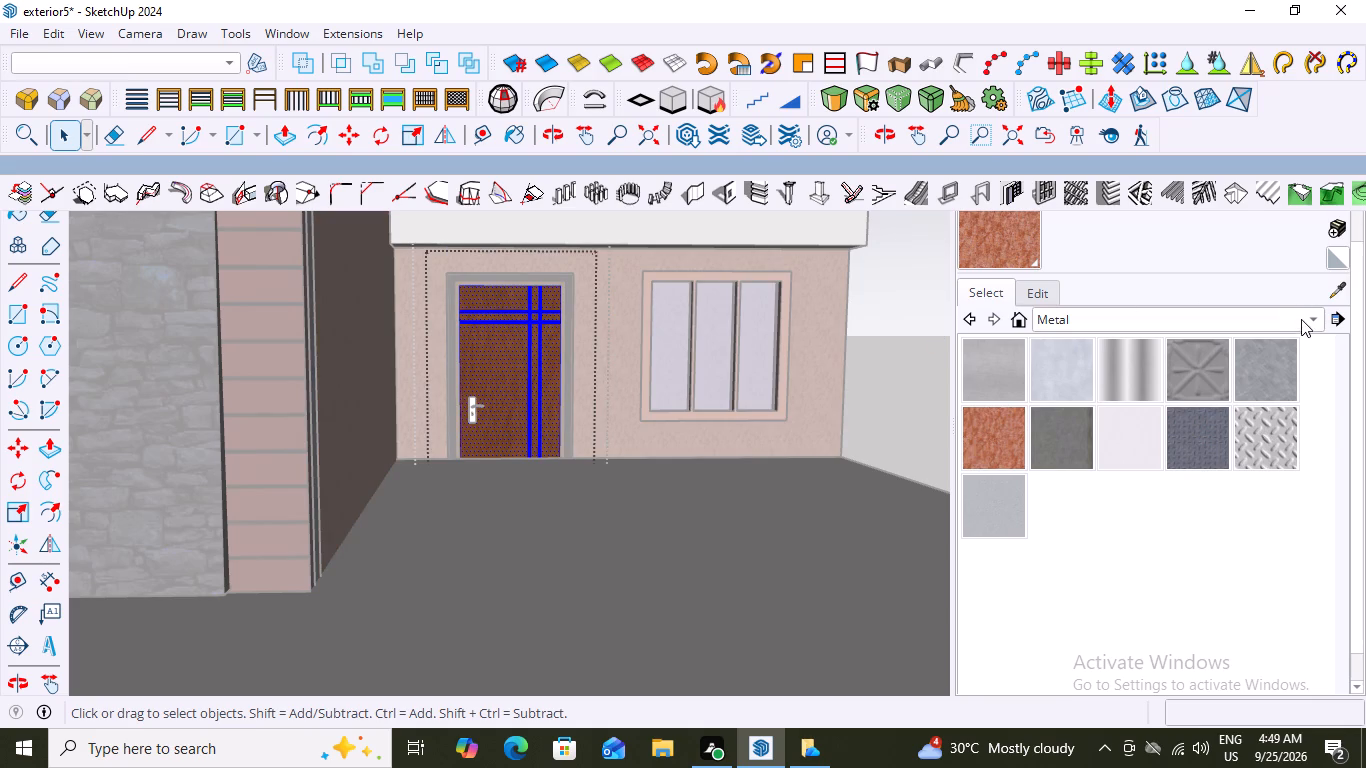
{"action": "left_click", "coordinate": [1316, 315]}
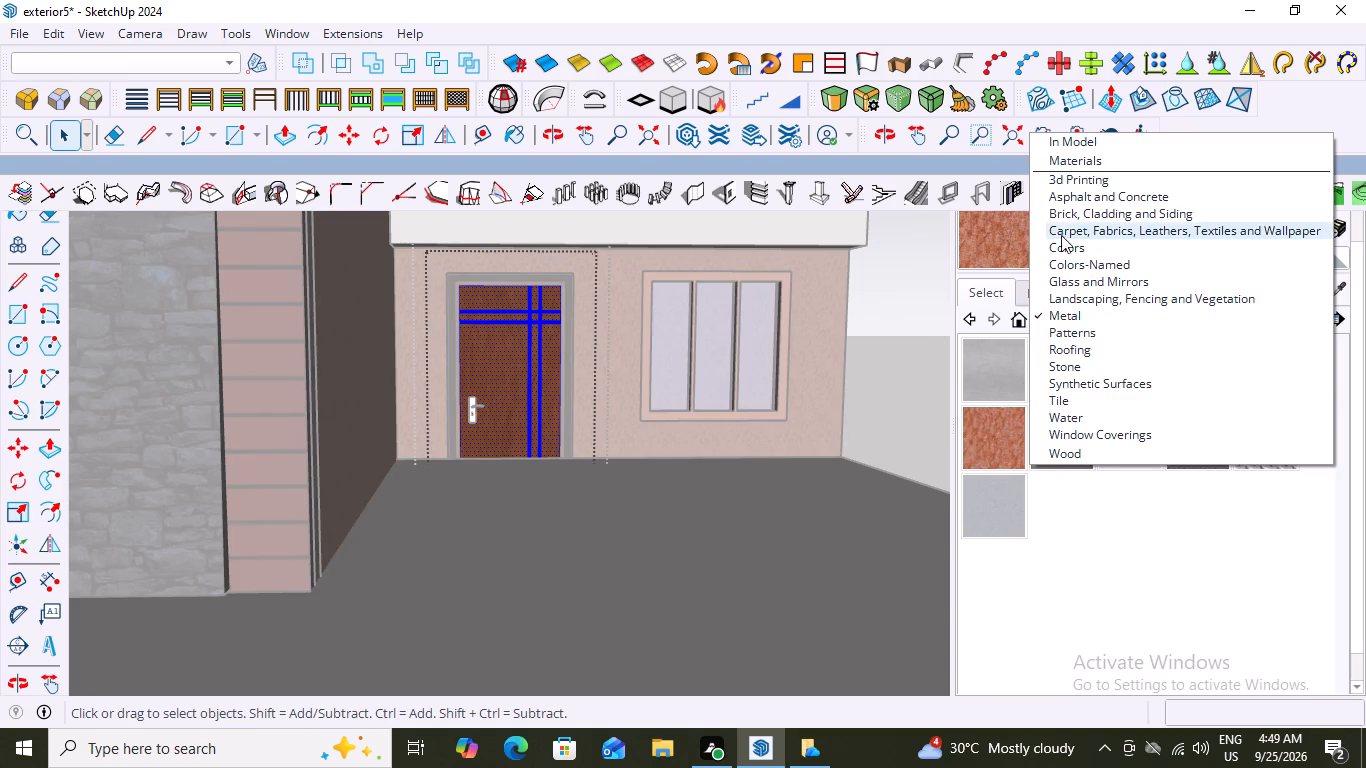
{"action": "left_click", "coordinate": [1062, 246]}
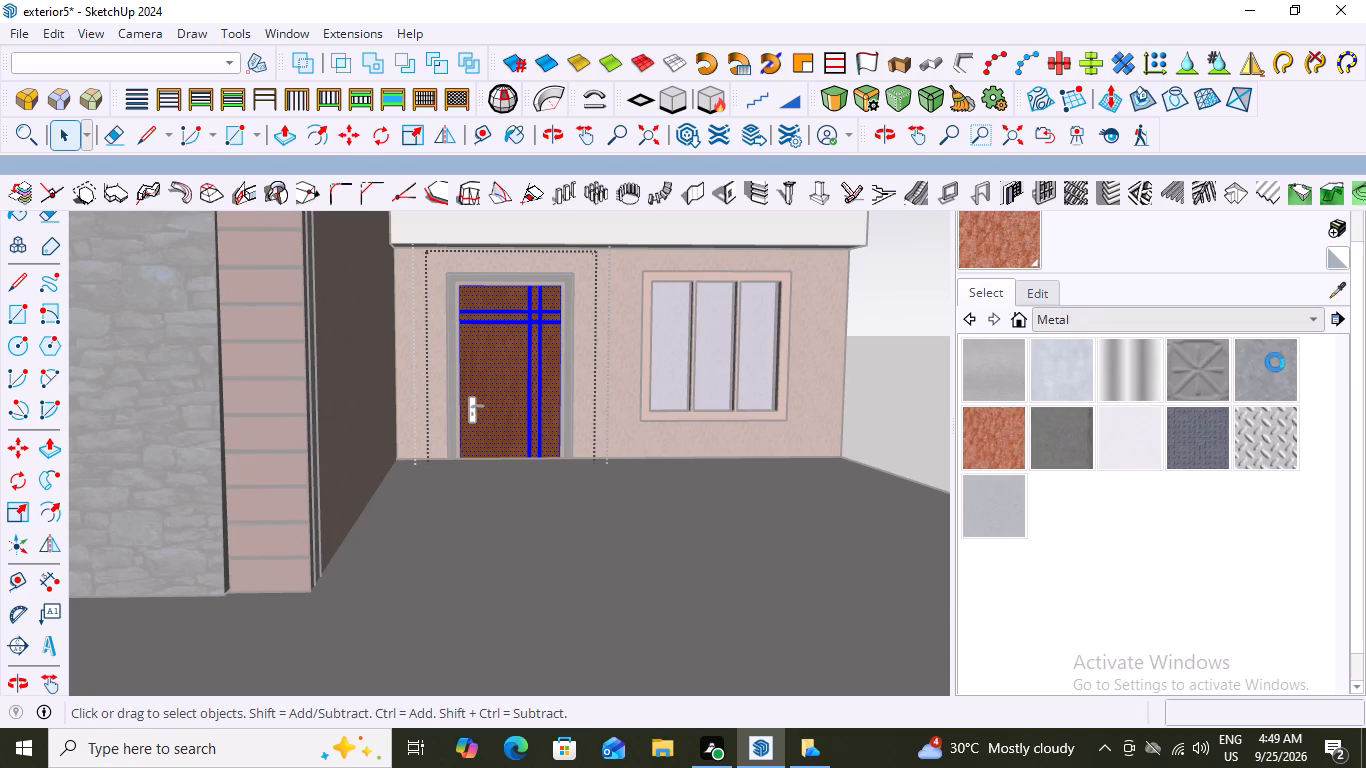
{"action": "scroll", "coordinate": [1110, 440], "scroll_direction": "down", "scroll_amount": 20}
{"action": "scroll", "coordinate": [1110, 440], "scroll_direction": "down", "scroll_amount": 3}
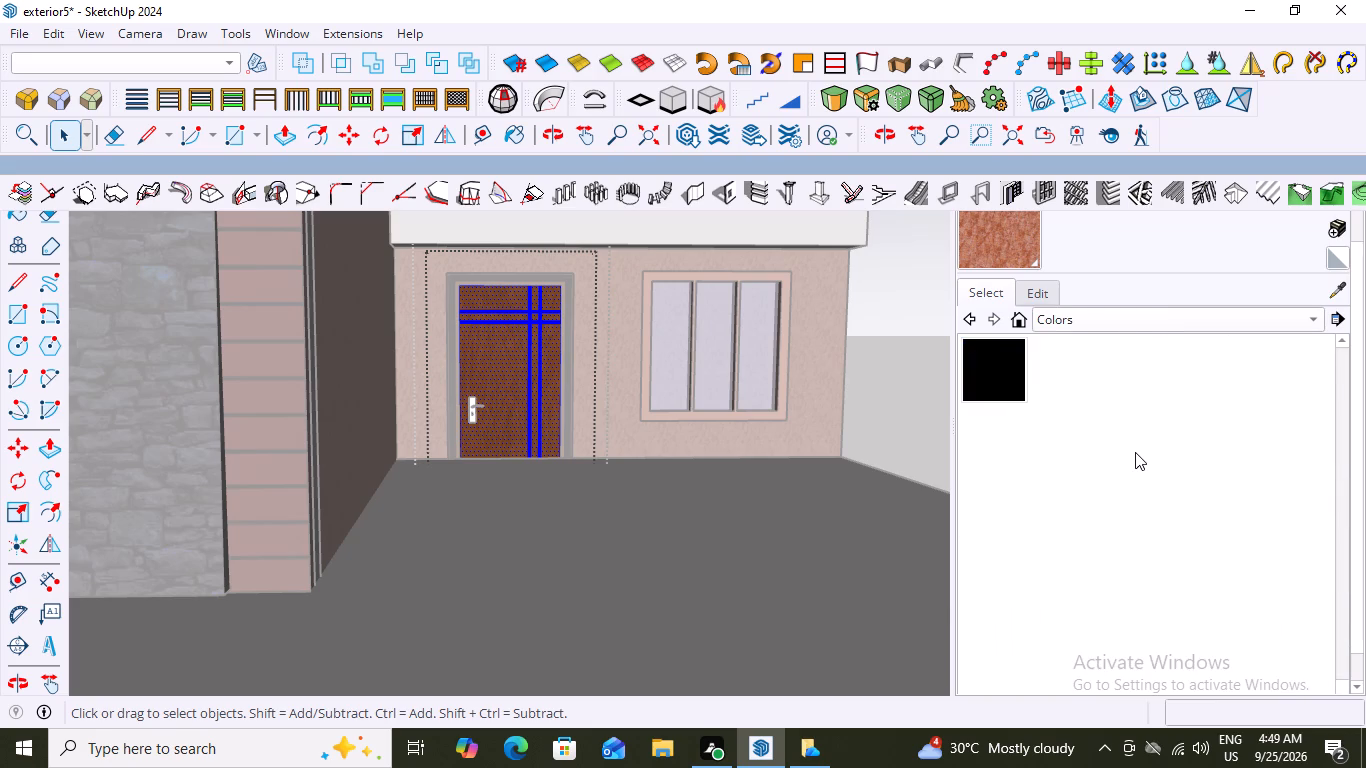
{"action": "scroll", "coordinate": [1135, 452], "scroll_direction": "up", "scroll_amount": 3}
{"action": "left_click", "coordinate": [1076, 507]}
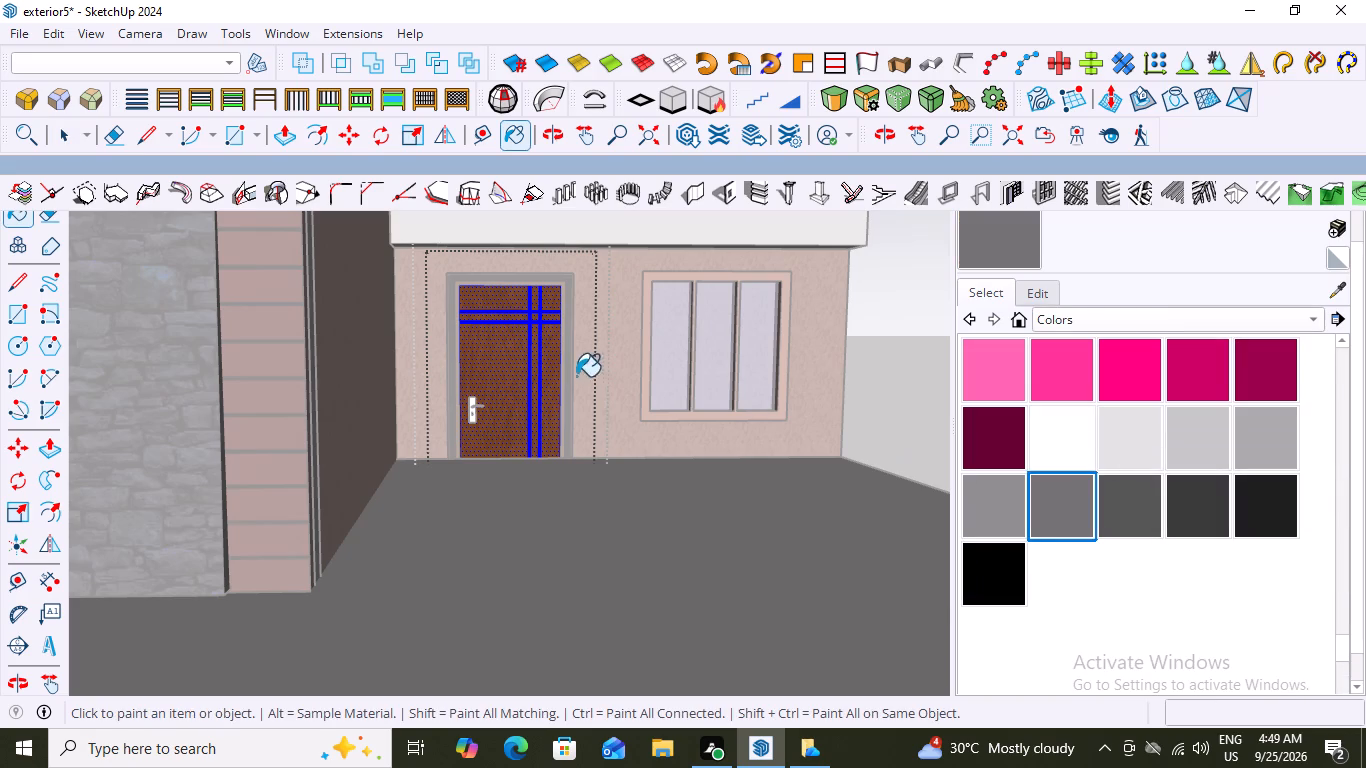
{"action": "left_click", "coordinate": [508, 358]}
{"action": "scroll", "coordinate": [692, 363], "scroll_direction": "down", "scroll_amount": 8}
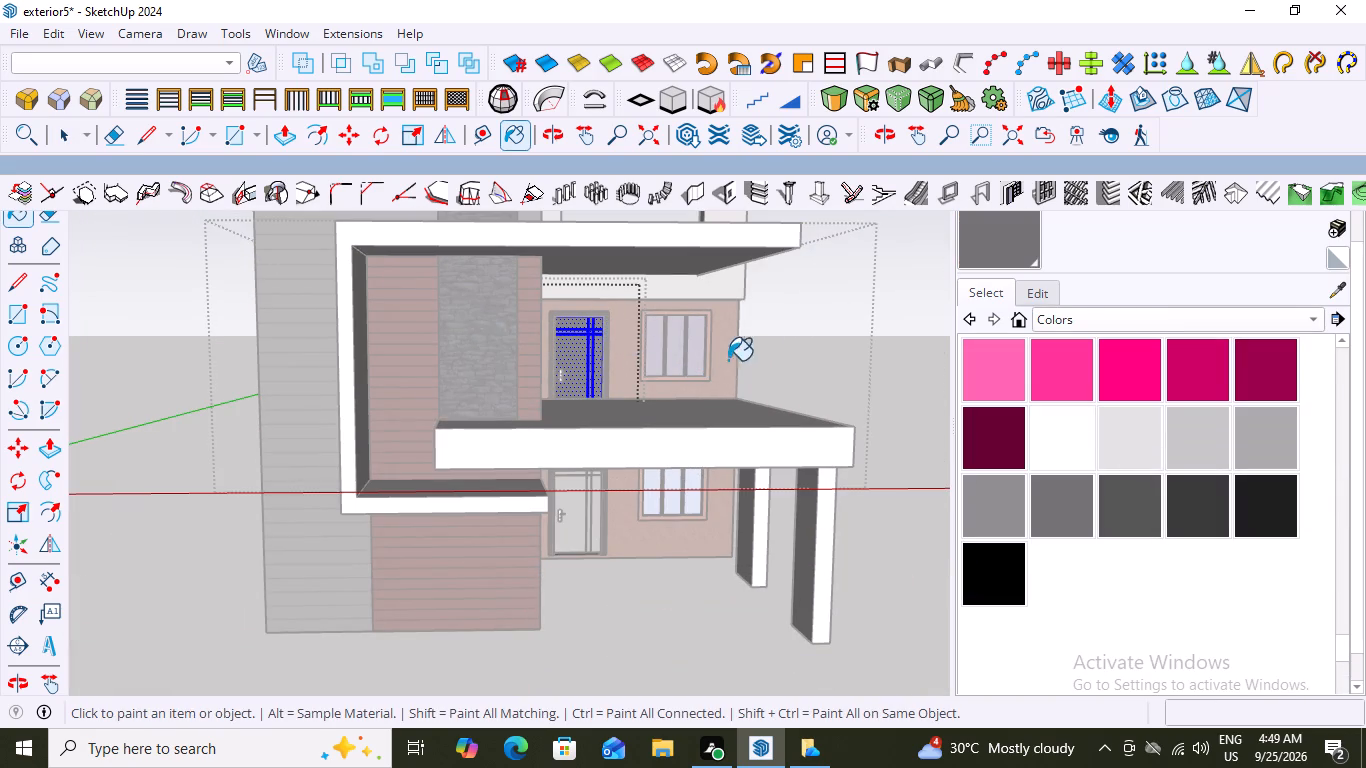
{"action": "key", "text": "space"}
{"action": "left_click", "coordinate": [910, 286]}
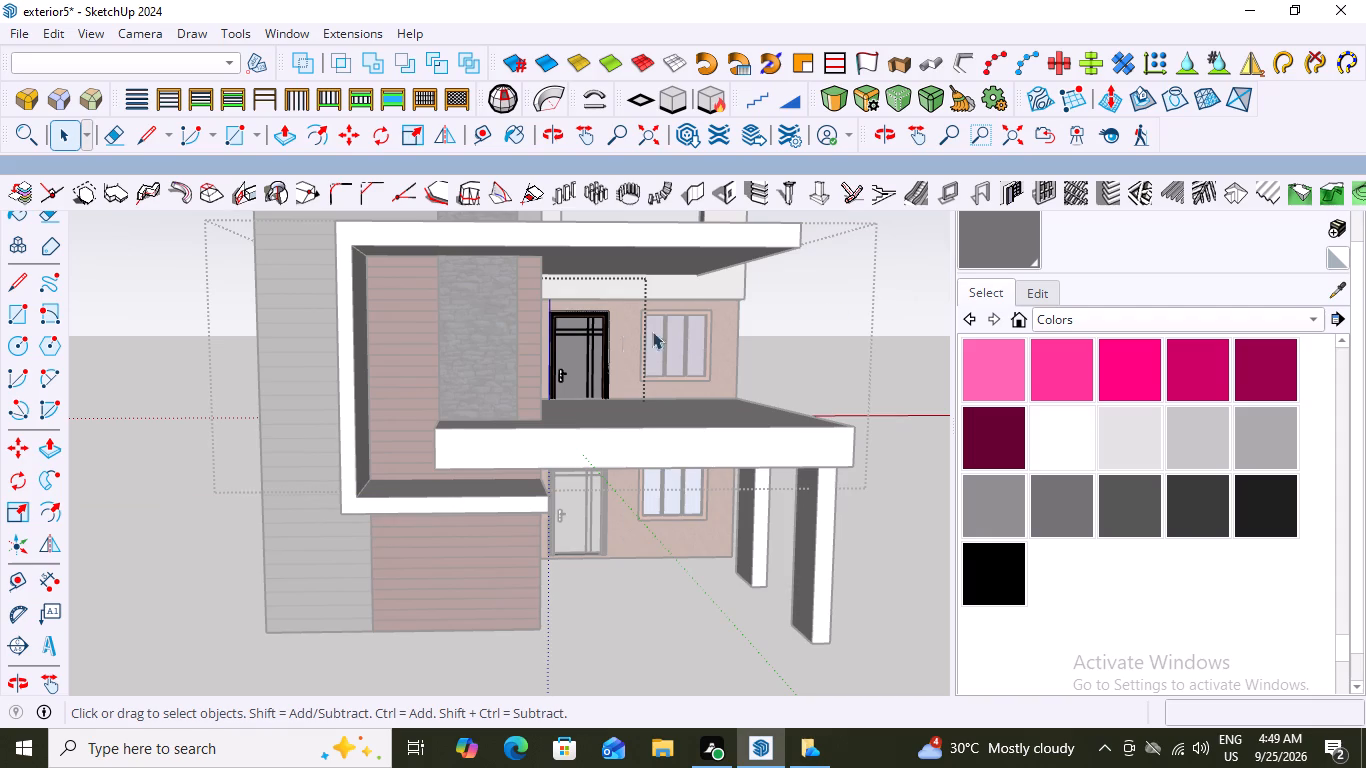
{"action": "left_click", "coordinate": [910, 263]}
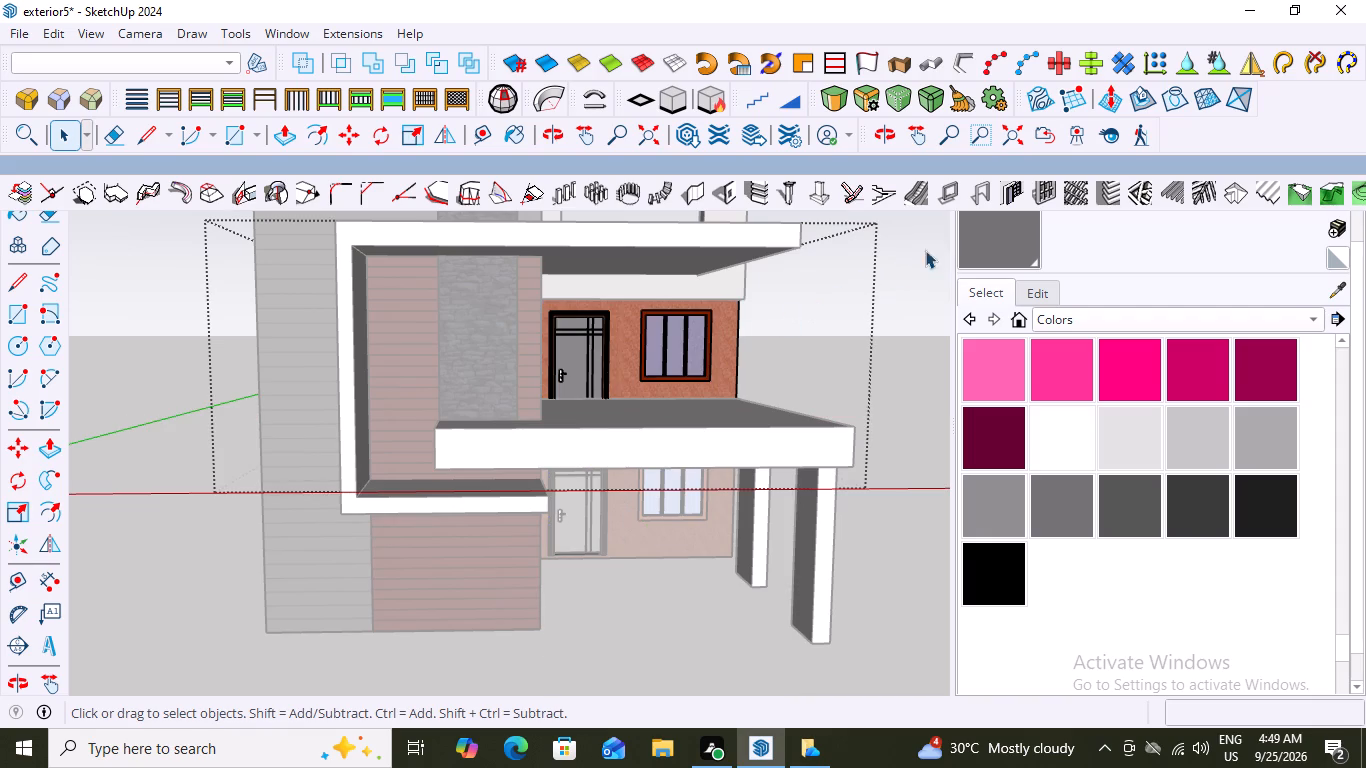
{"action": "left_click", "coordinate": [938, 245]}
Examine the front facade from several angles and distances, comparing the doors, windows and wall finishes on both storeys.
{"action": "middle_click_drag", "start_coordinate": [711, 311], "coordinate": [656, 317]}
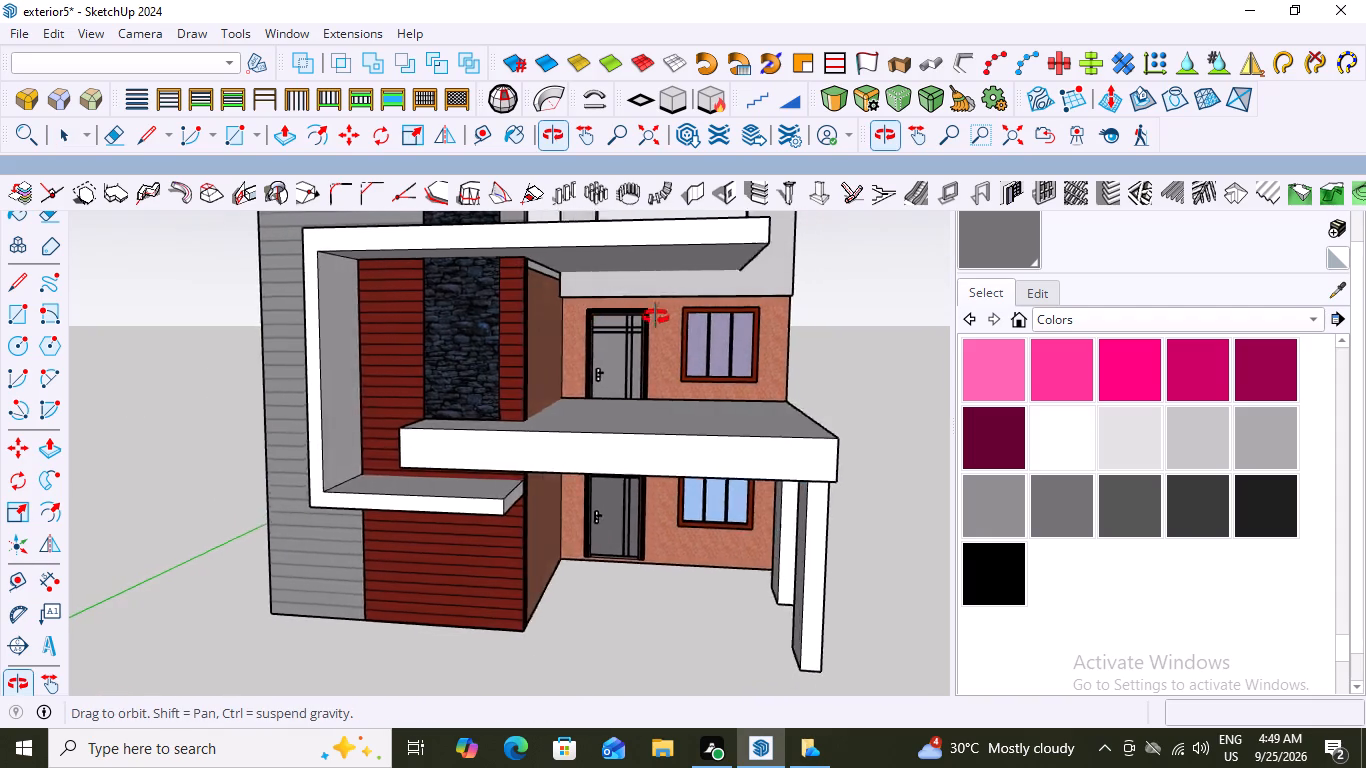
{"action": "middle_click_drag", "start_coordinate": [656, 317], "coordinate": [700, 321]}
{"action": "scroll", "coordinate": [705, 322], "scroll_direction": "down", "scroll_amount": 6}
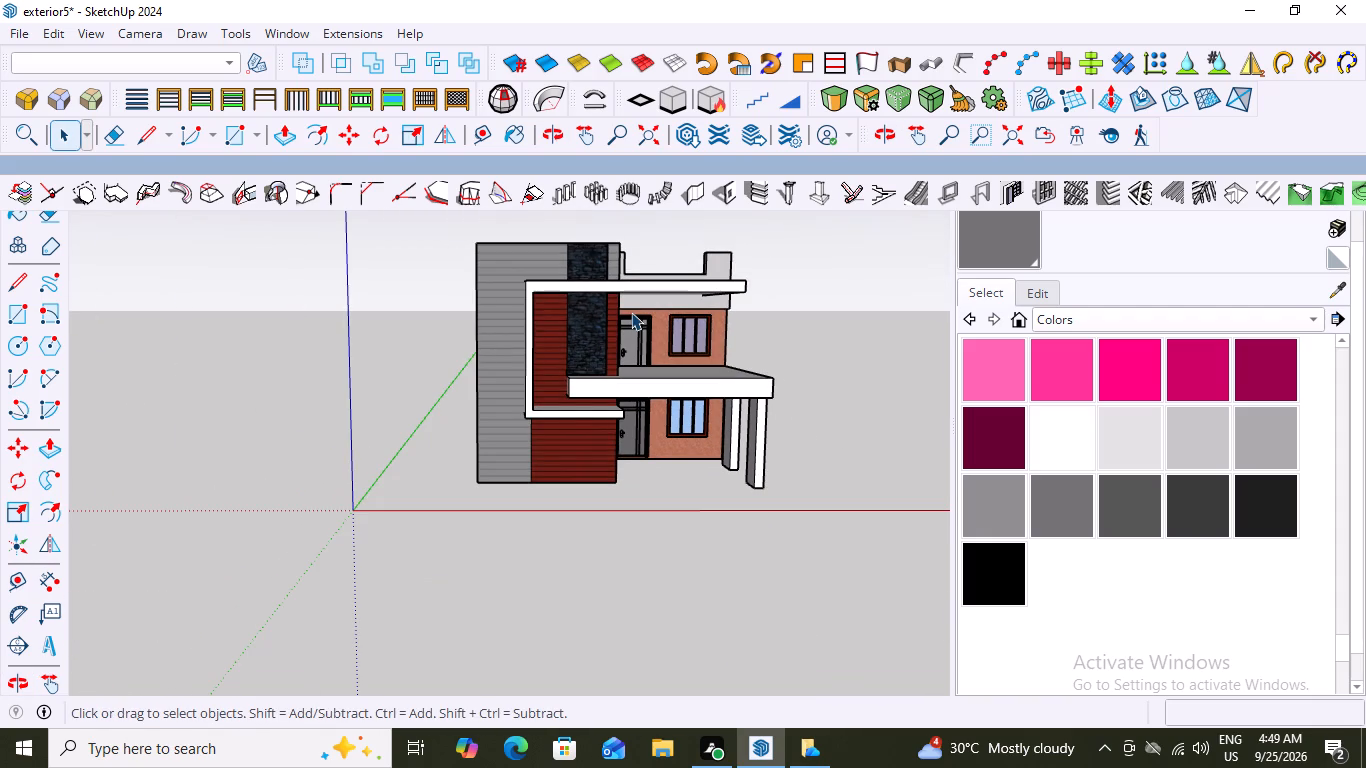
{"action": "scroll", "coordinate": [564, 304], "scroll_direction": "down", "scroll_amount": 2}
{"action": "scroll", "coordinate": [649, 345], "scroll_direction": "down", "scroll_amount": 1}
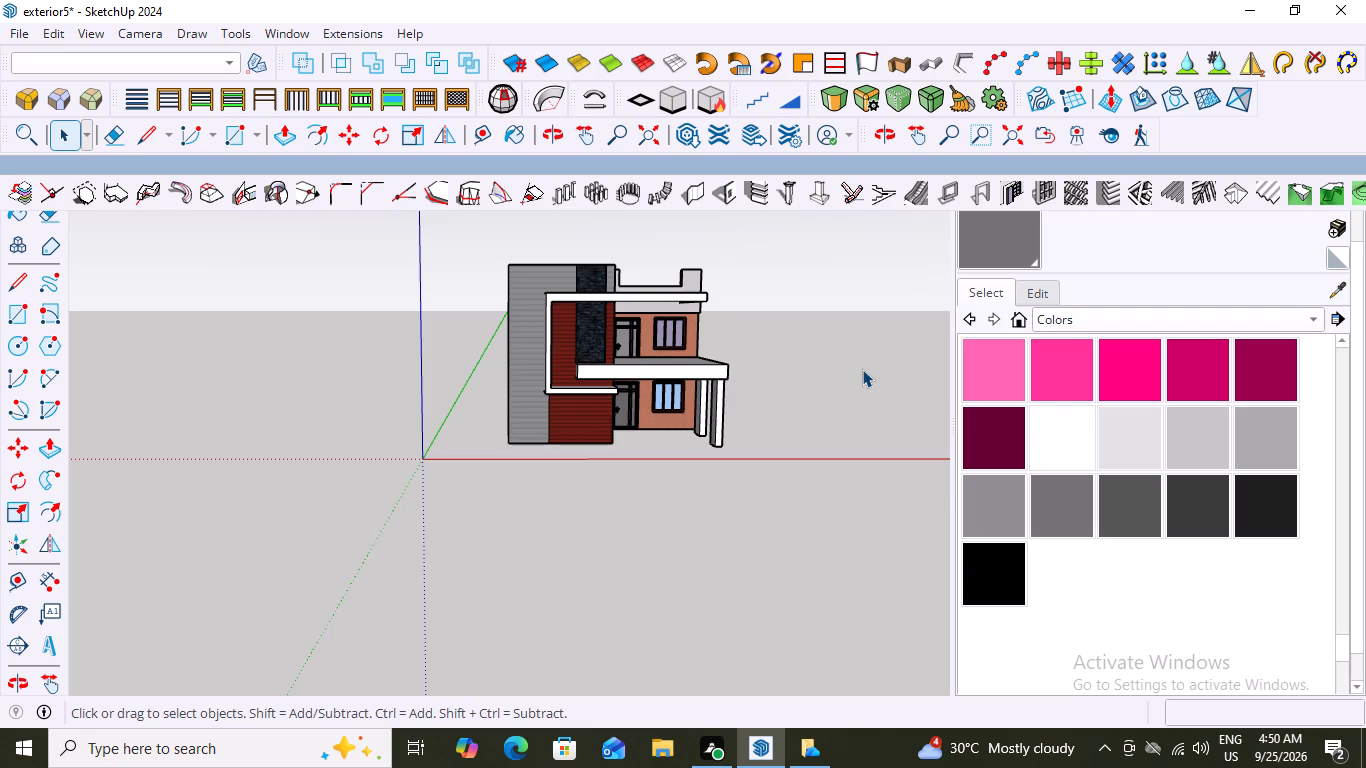
{"action": "scroll", "coordinate": [758, 379], "scroll_direction": "down", "scroll_amount": 1}
{"action": "scroll", "coordinate": [696, 371], "scroll_direction": "up", "scroll_amount": 6}
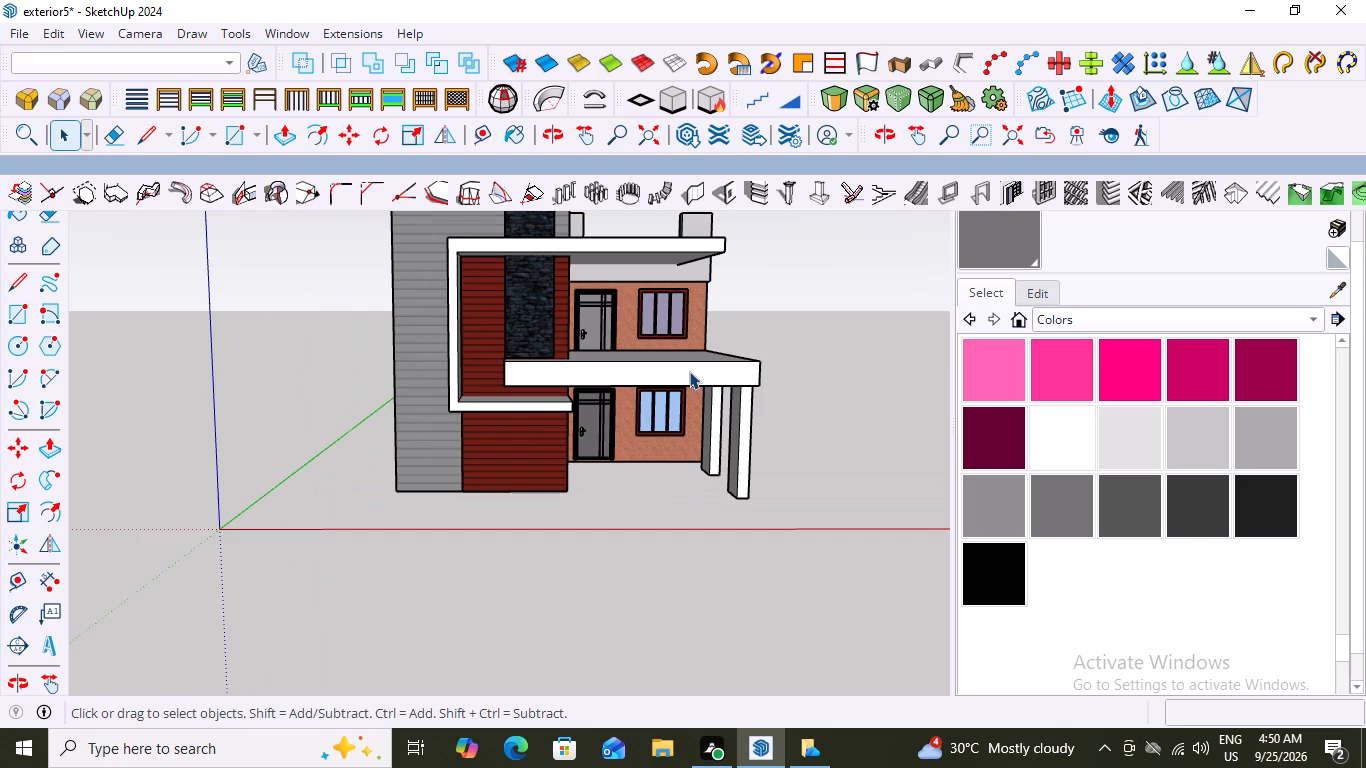
{"action": "scroll", "coordinate": [689, 371], "scroll_direction": "down", "scroll_amount": 3}
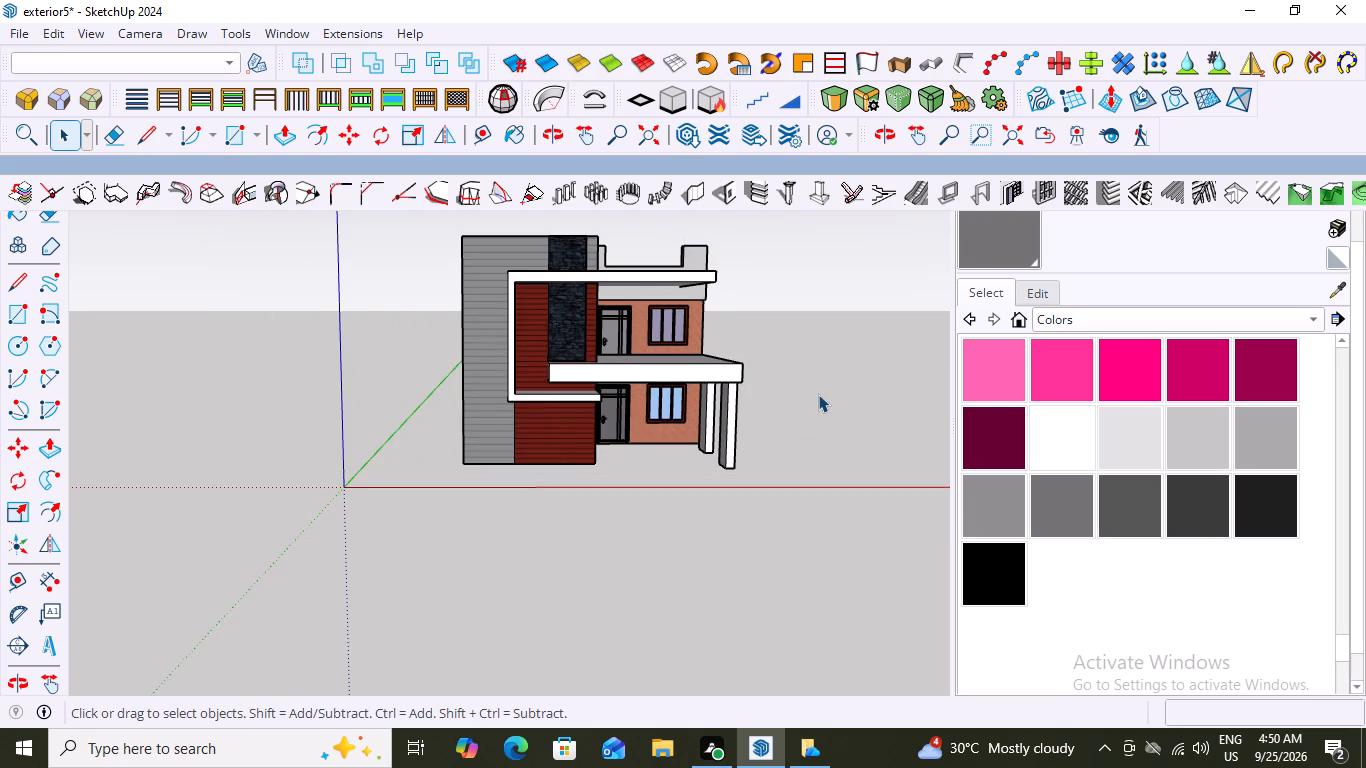
{"action": "scroll", "coordinate": [786, 341], "scroll_direction": "up", "scroll_amount": 3}
{"action": "middle_click_drag", "start_coordinate": [704, 334], "coordinate": [664, 389]}
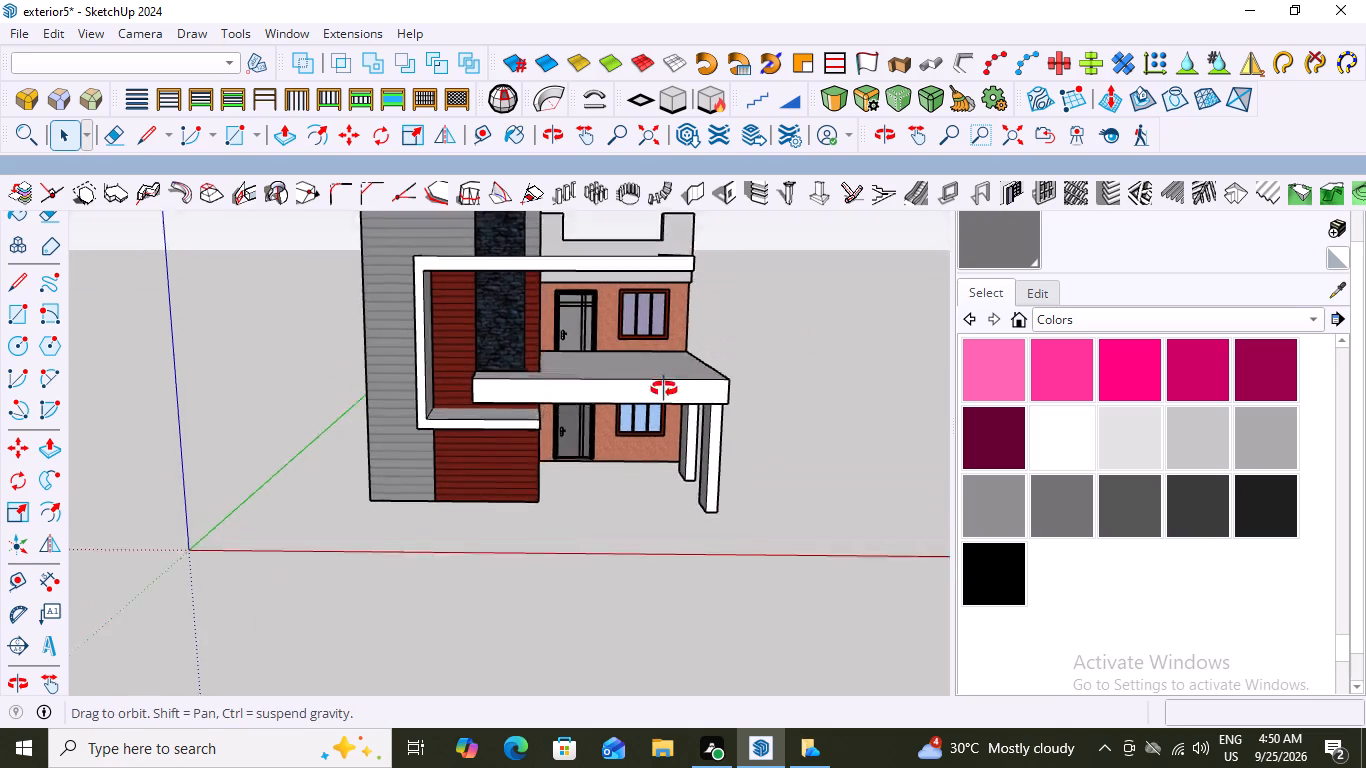
{"action": "middle_click_drag", "start_coordinate": [664, 389], "coordinate": [621, 383]}
{"action": "scroll", "coordinate": [546, 385], "scroll_direction": "down", "scroll_amount": 1}
{"action": "scroll", "coordinate": [621, 383], "scroll_direction": "up", "scroll_amount": 1}
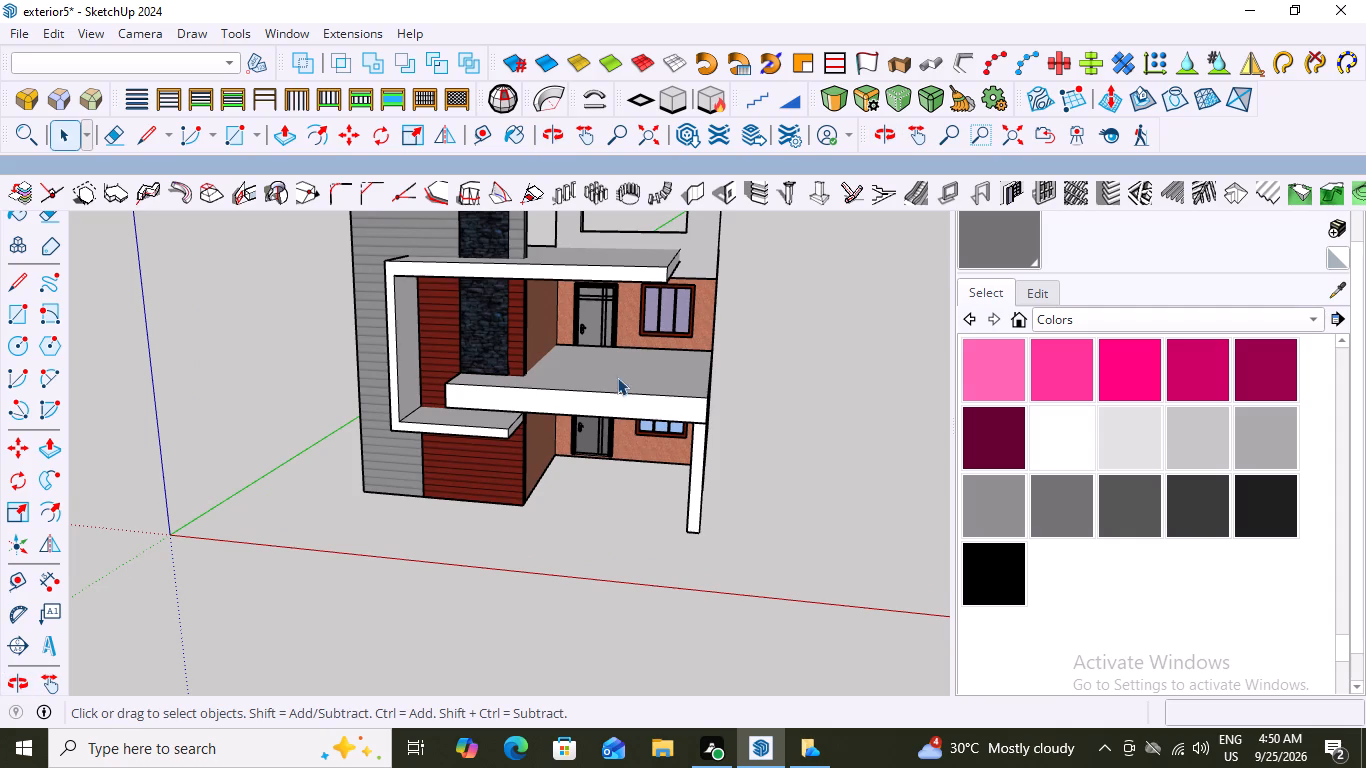
{"action": "scroll", "coordinate": [633, 354], "scroll_direction": "down", "scroll_amount": 2}
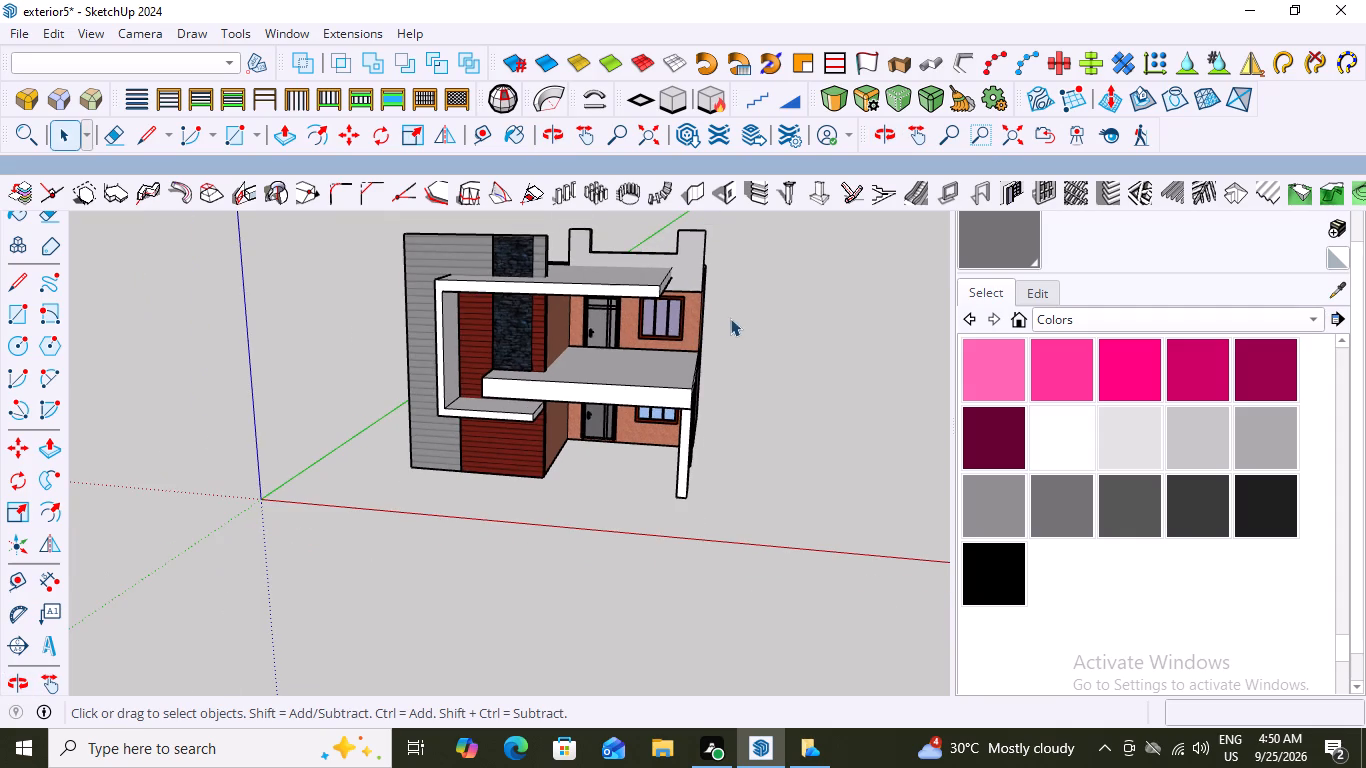
{"action": "scroll", "coordinate": [639, 314], "scroll_direction": "down", "scroll_amount": 1}
{"action": "middle_click_drag", "start_coordinate": [644, 310], "coordinate": [718, 246]}
{"action": "middle_click_drag", "start_coordinate": [655, 284], "coordinate": [584, 324]}
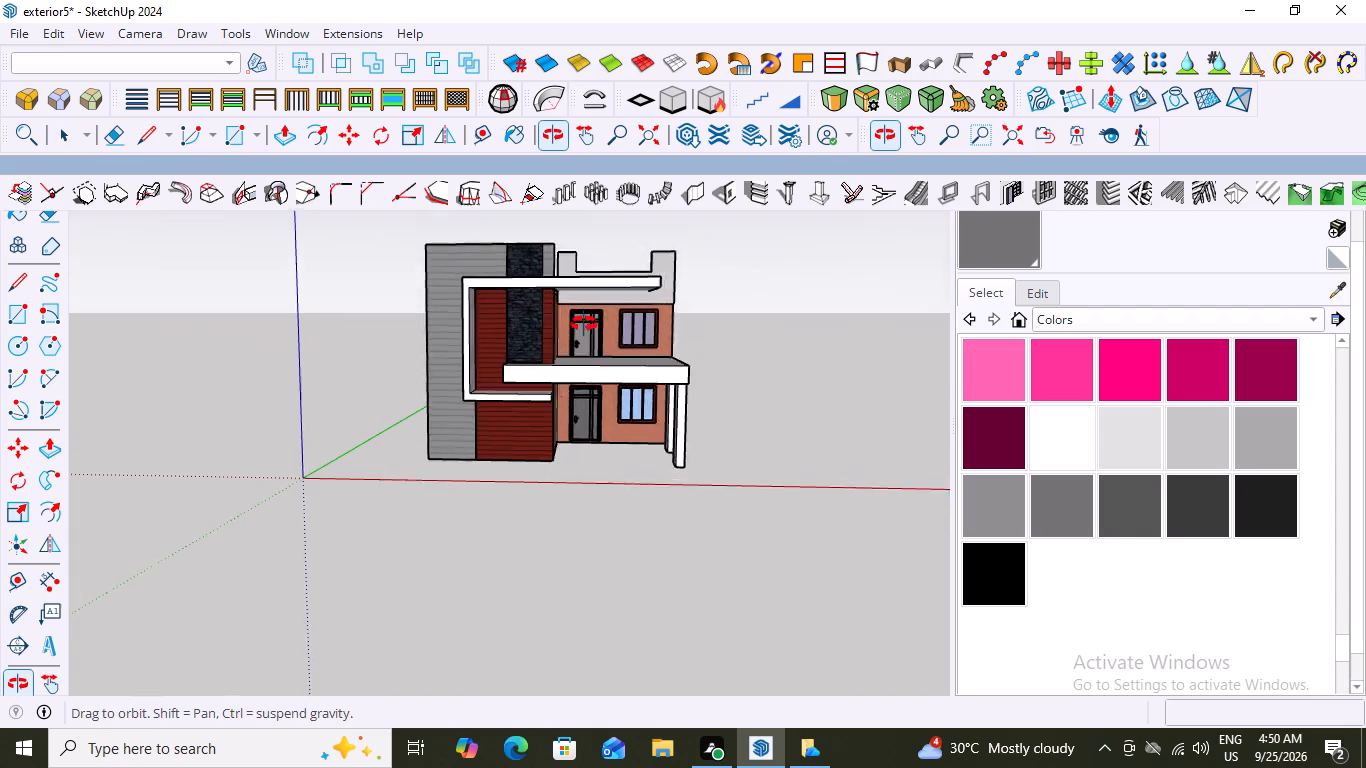
{"action": "middle_click_drag", "start_coordinate": [584, 324], "coordinate": [673, 320]}
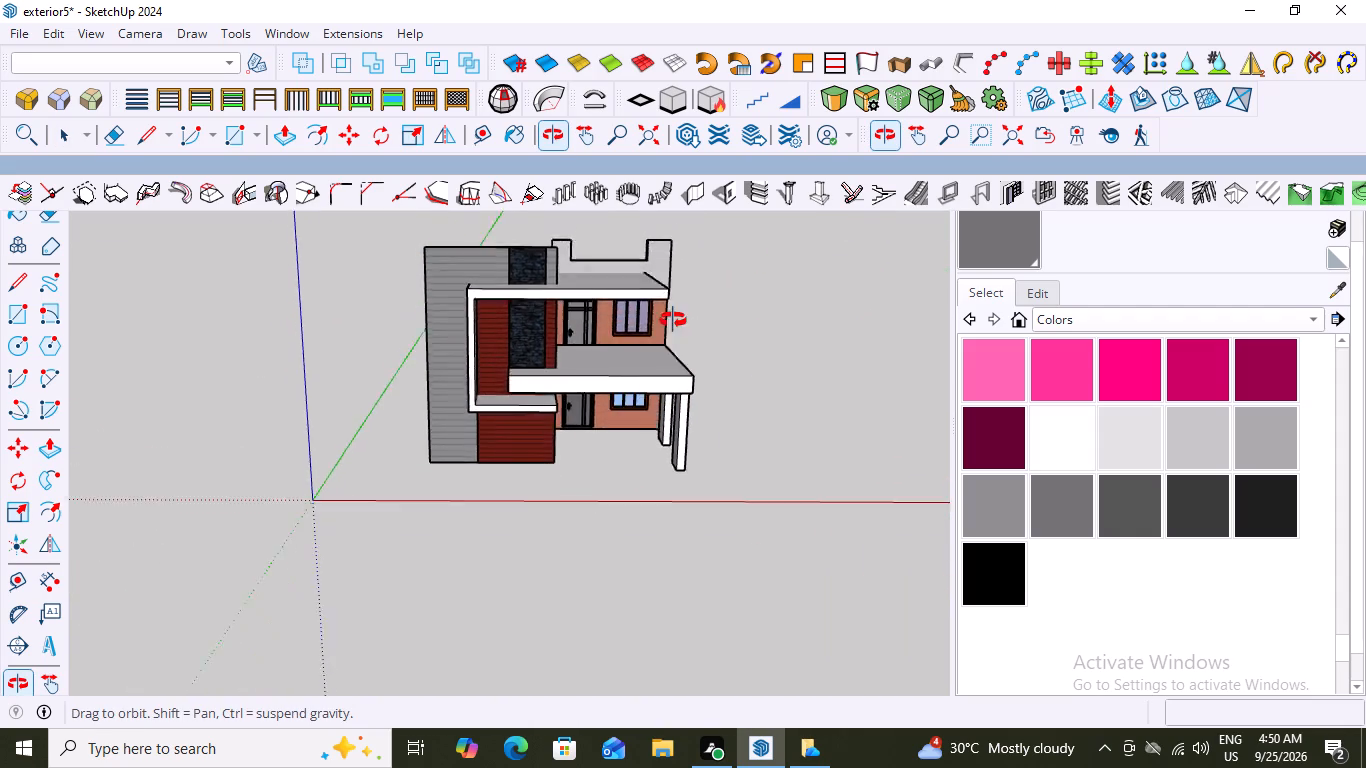
{"action": "middle_click_drag", "start_coordinate": [673, 320], "coordinate": [677, 284]}
{"action": "scroll", "coordinate": [676, 283], "scroll_direction": "up", "scroll_amount": 3}
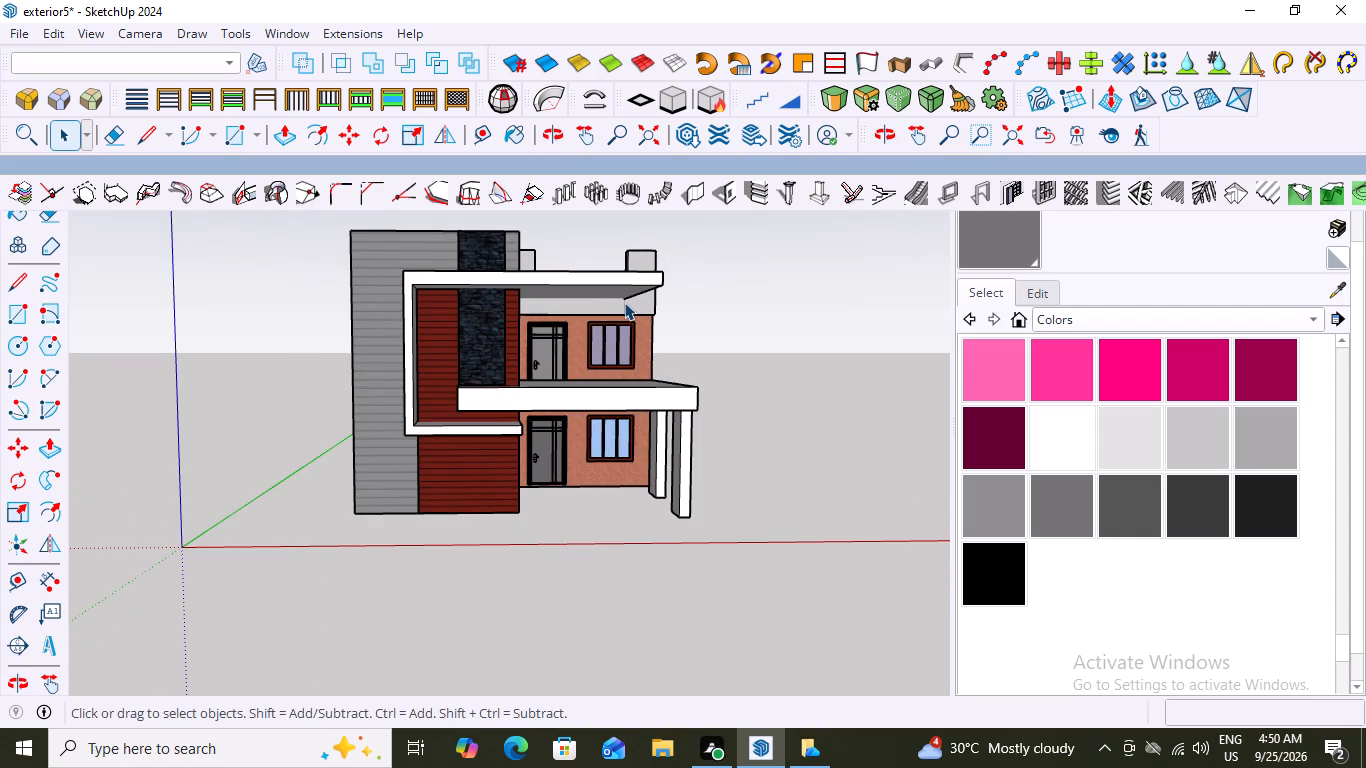
{"action": "middle_click_drag", "start_coordinate": [617, 291], "coordinate": [618, 359]}
{"action": "scroll", "coordinate": [618, 359], "scroll_direction": "down", "scroll_amount": 4}
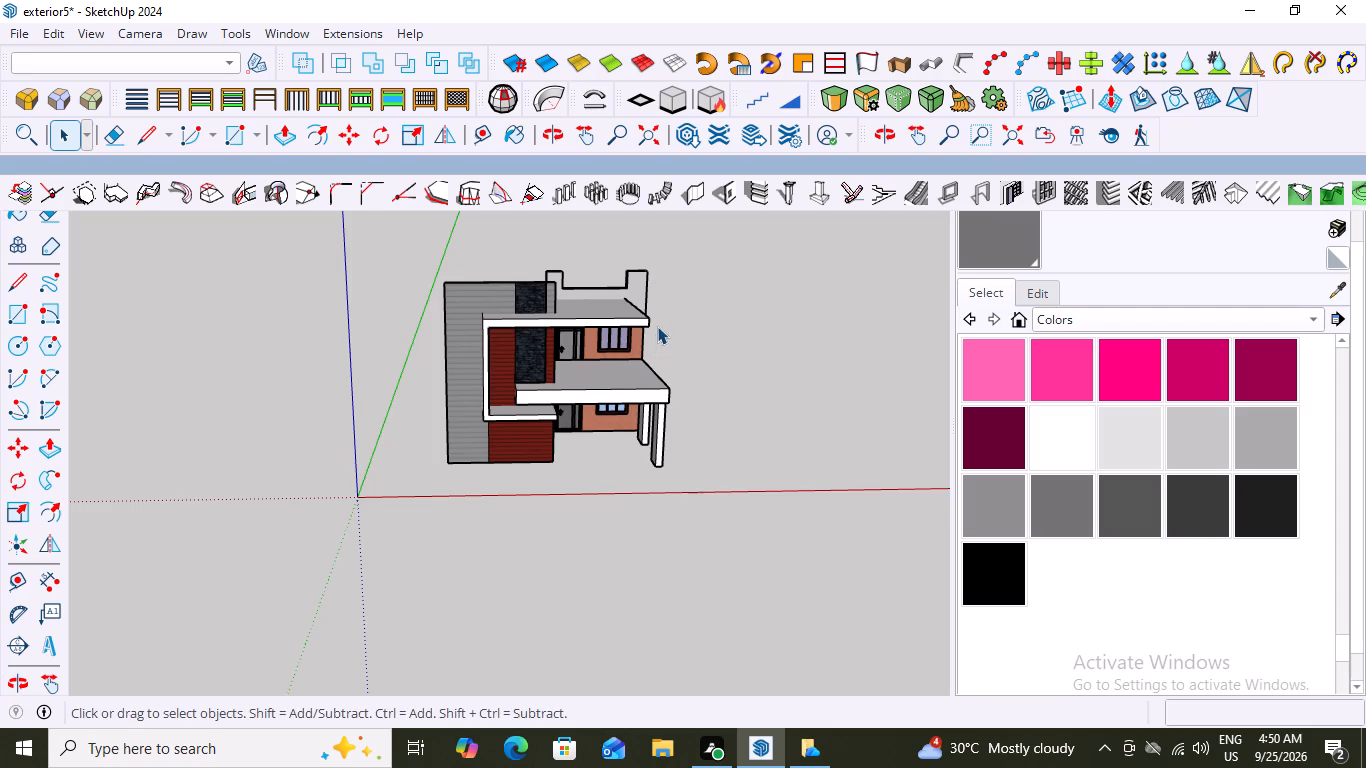
{"action": "middle_click_drag", "start_coordinate": [685, 329], "coordinate": [695, 265]}
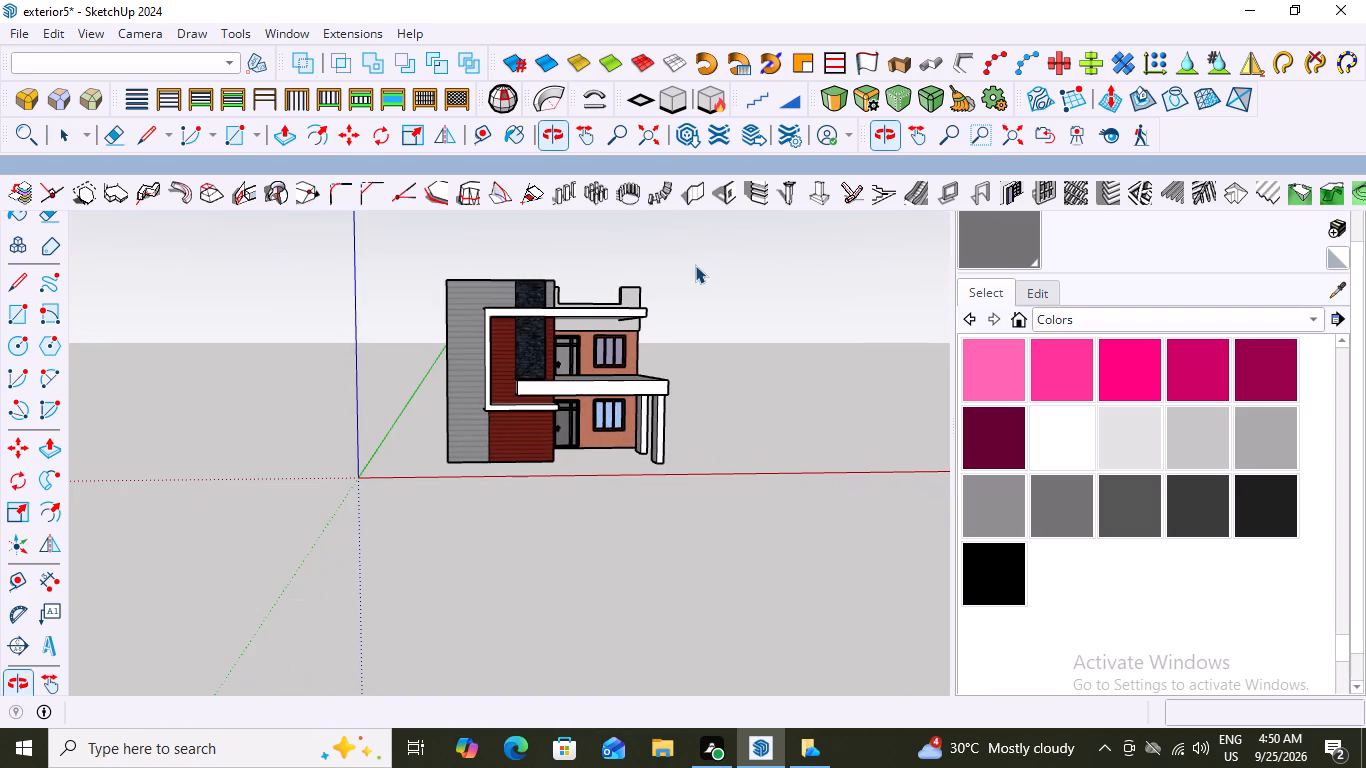
{"action": "middle_click_drag", "start_coordinate": [655, 292], "coordinate": [620, 283]}
{"action": "scroll", "coordinate": [694, 334], "scroll_direction": "up", "scroll_amount": 1}
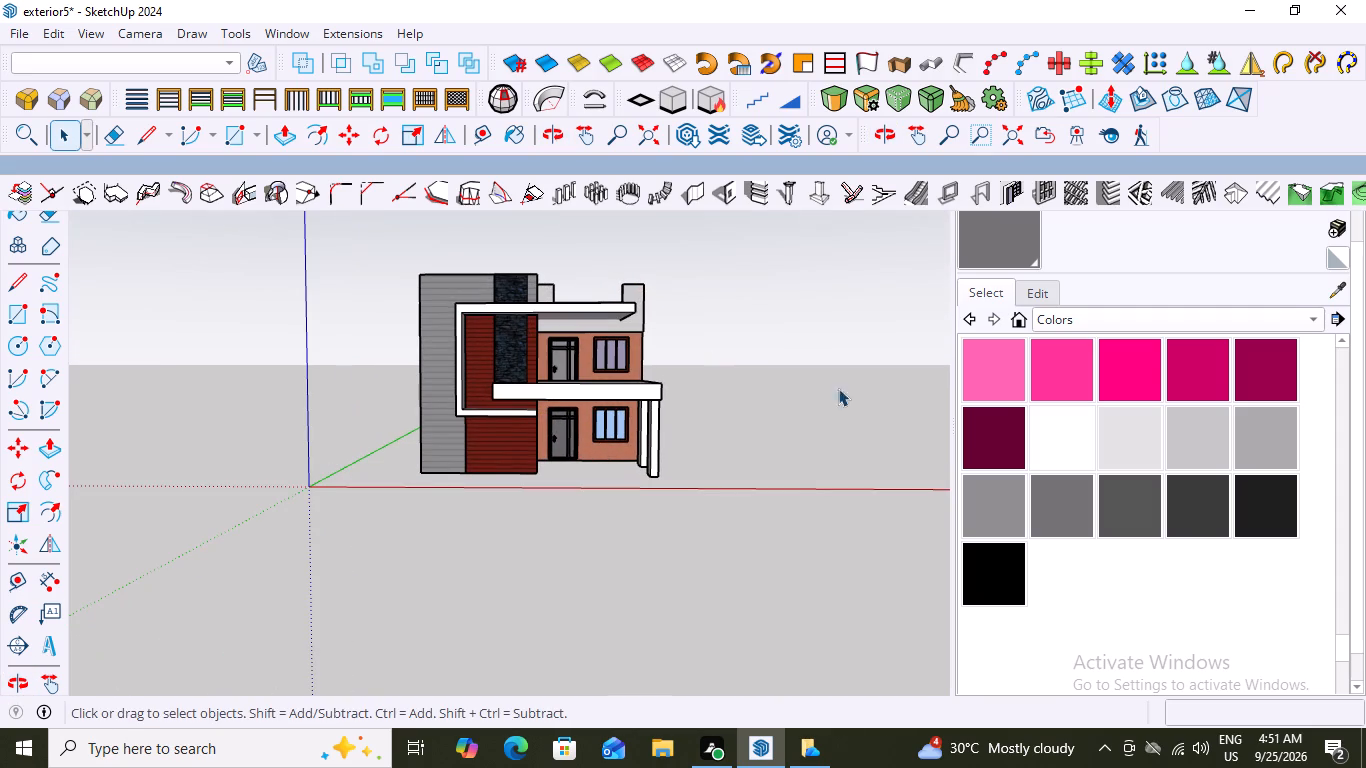
Hide the Default Tray to enlarge the modelling area.
{"action": "left_click", "coordinate": [288, 29]}
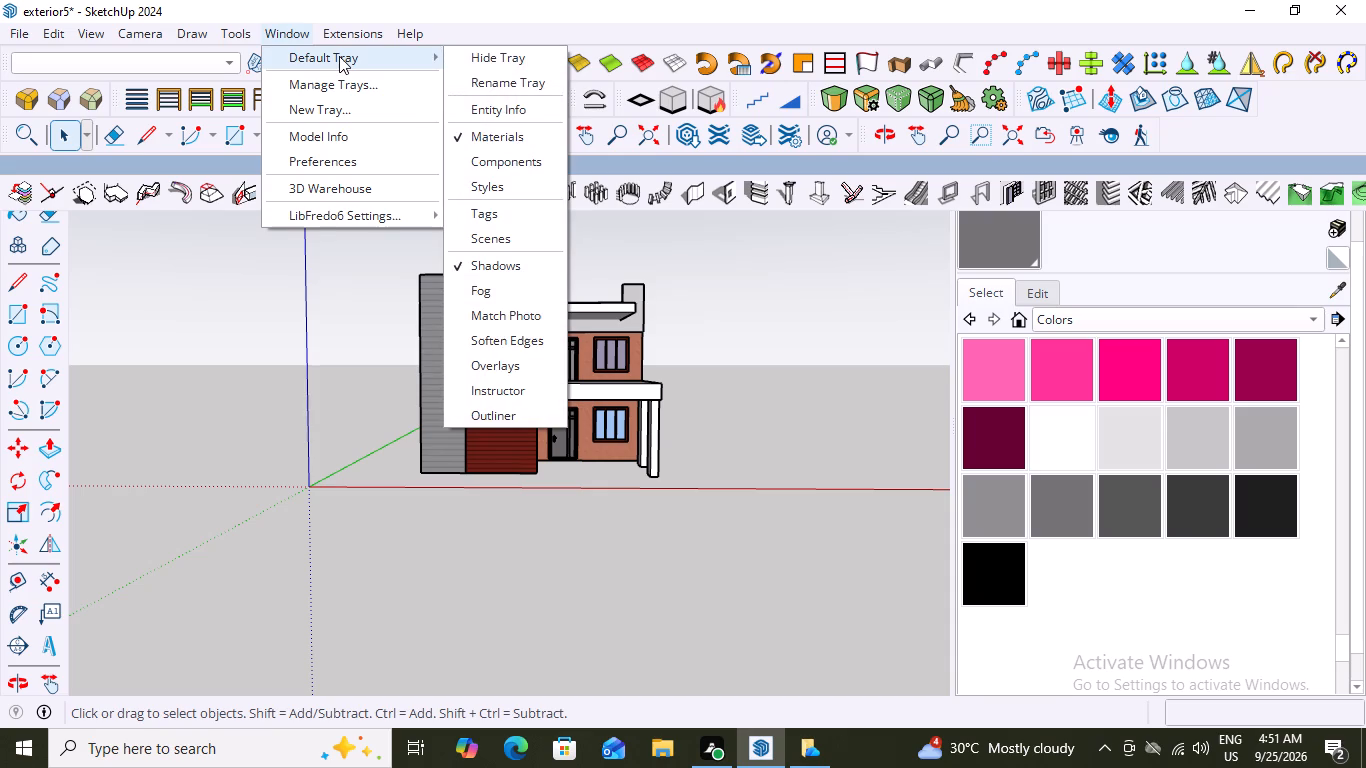
{"action": "left_click", "coordinate": [518, 60]}
Examine the whole house from the front and both sides, including the first-floor balcony, stone strip and roof slabs.
{"action": "scroll", "coordinate": [732, 282], "scroll_direction": "up", "scroll_amount": 5}
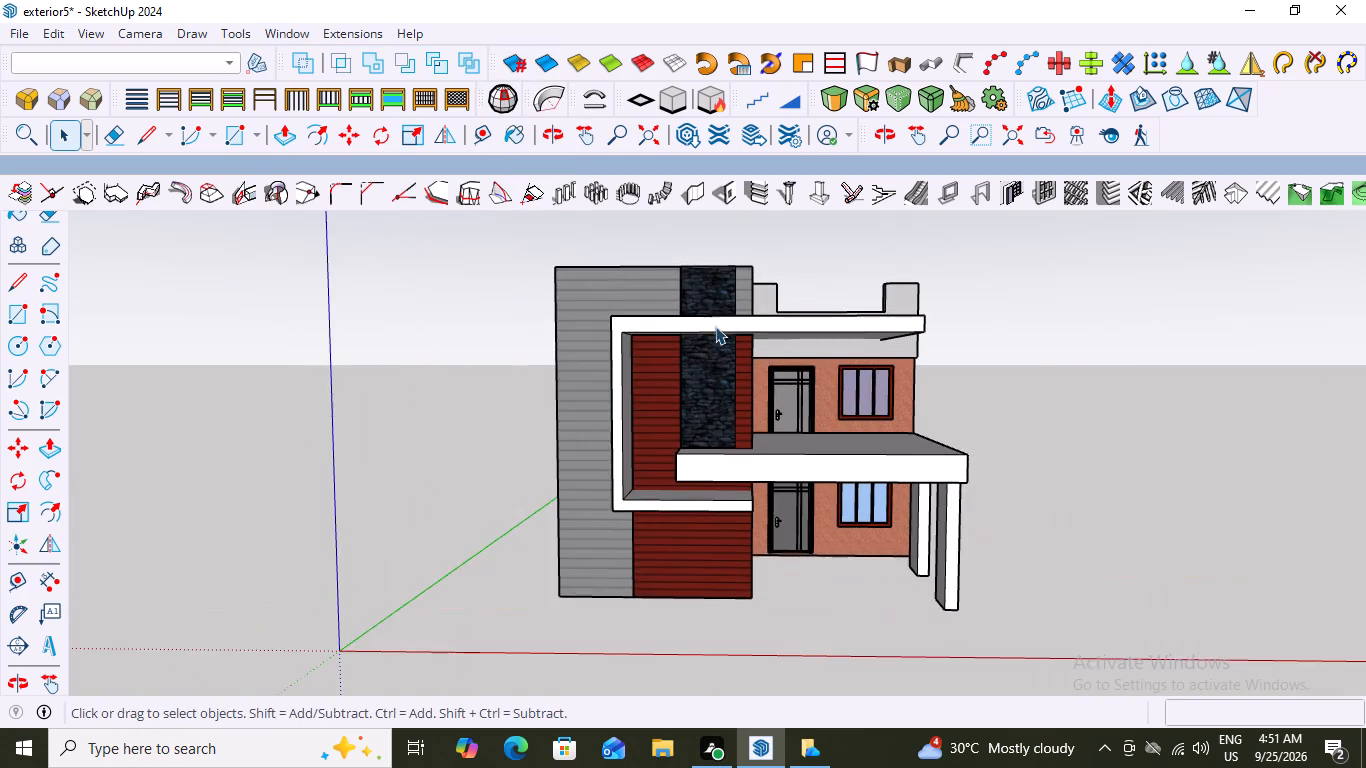
{"action": "scroll", "coordinate": [715, 326], "scroll_direction": "up", "scroll_amount": 8}
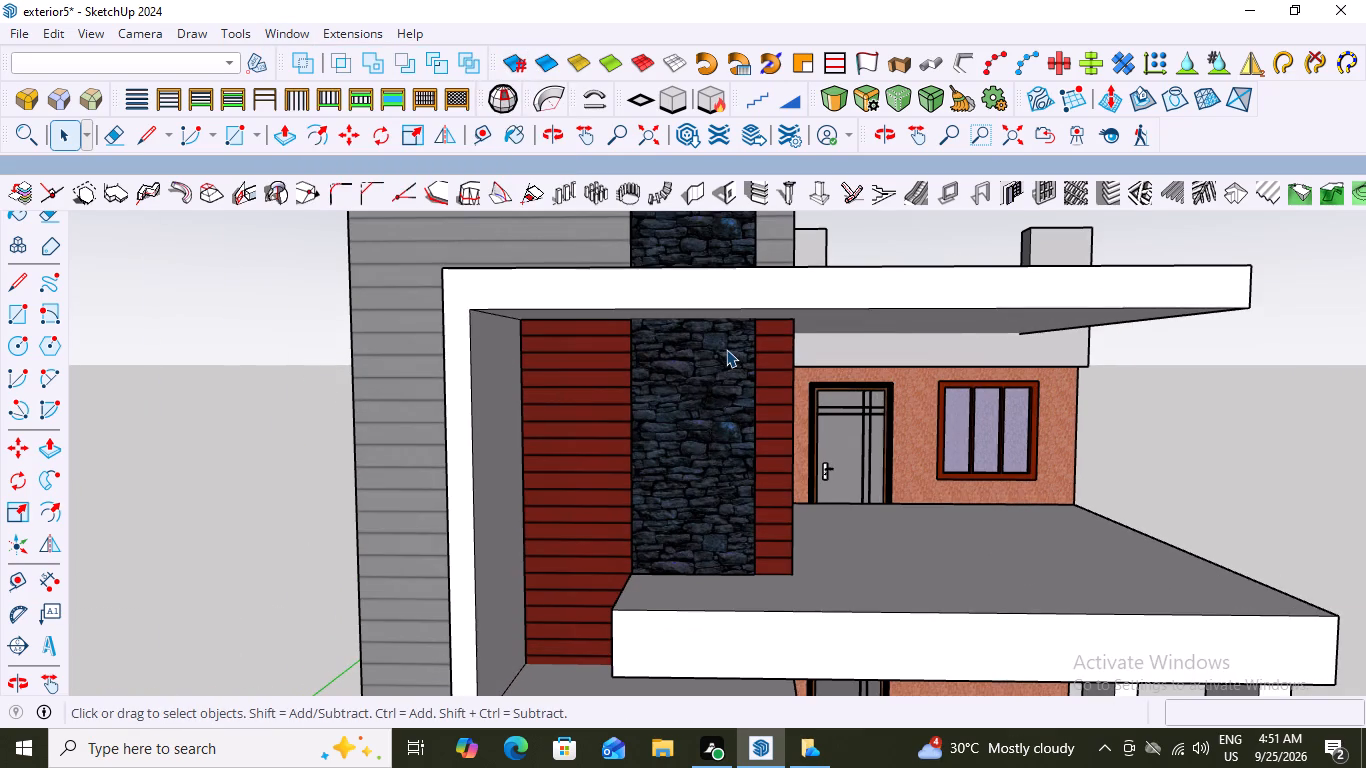
{"action": "scroll", "coordinate": [726, 349], "scroll_direction": "down", "scroll_amount": 7}
{"action": "middle_click_drag", "start_coordinate": [711, 391], "coordinate": [1044, 481]}
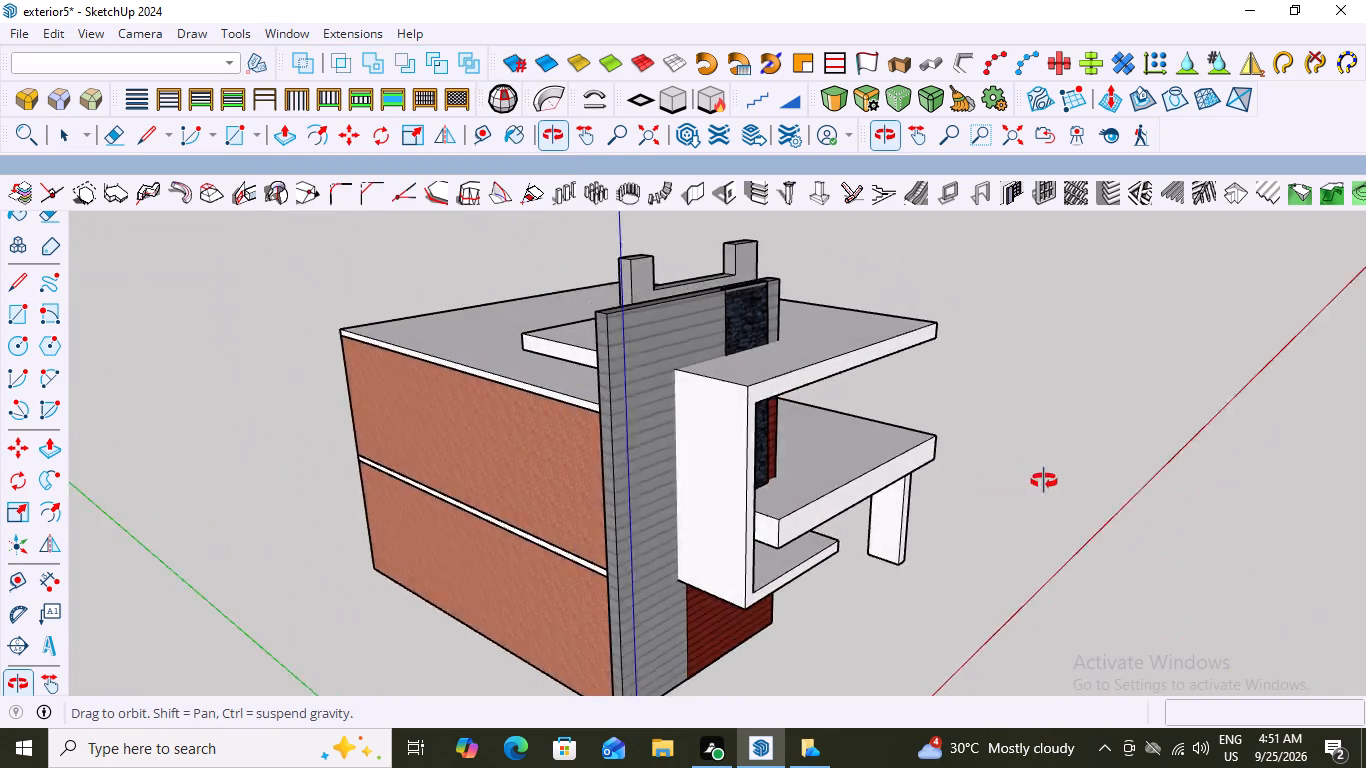
{"action": "middle_click_drag", "start_coordinate": [1044, 481], "coordinate": [378, 375]}
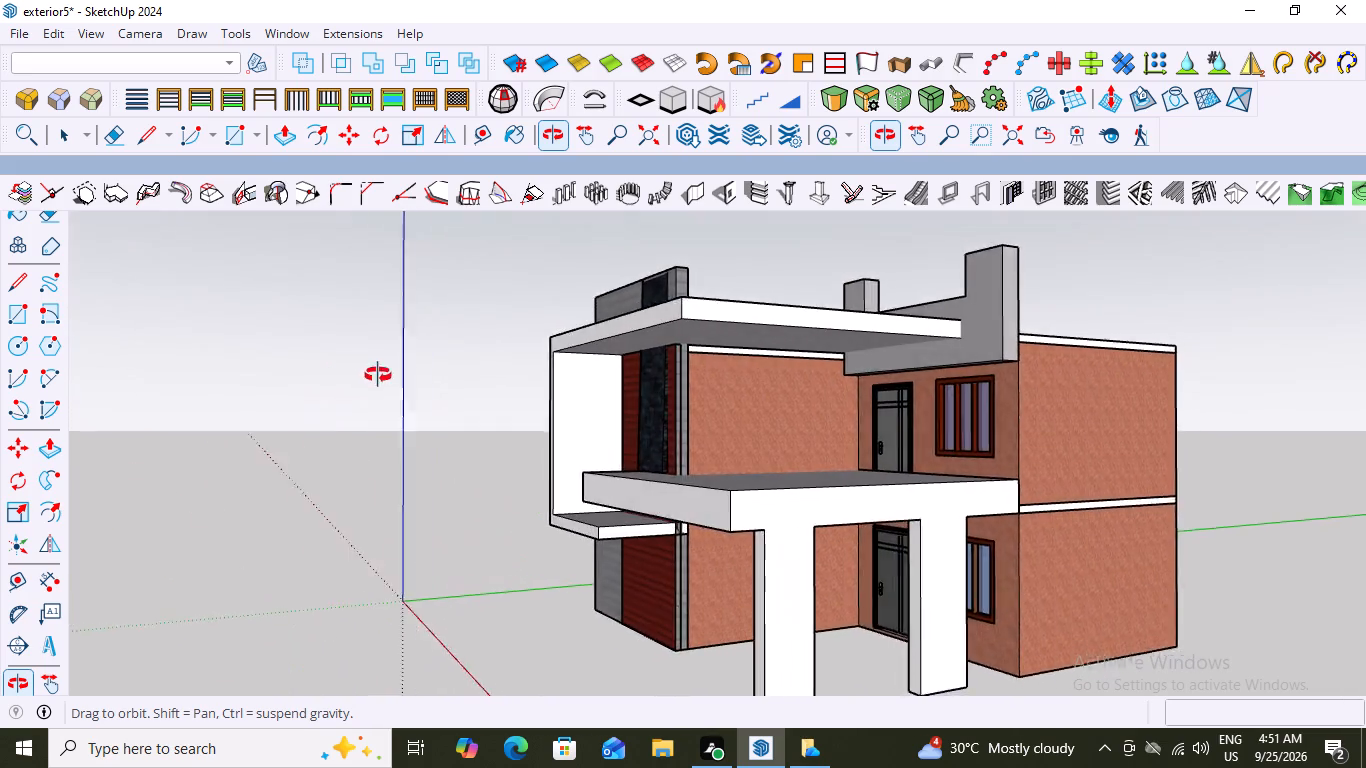
{"action": "middle_click_drag", "start_coordinate": [378, 375], "coordinate": [635, 439]}
{"action": "scroll", "coordinate": [714, 449], "scroll_direction": "up", "scroll_amount": 5}
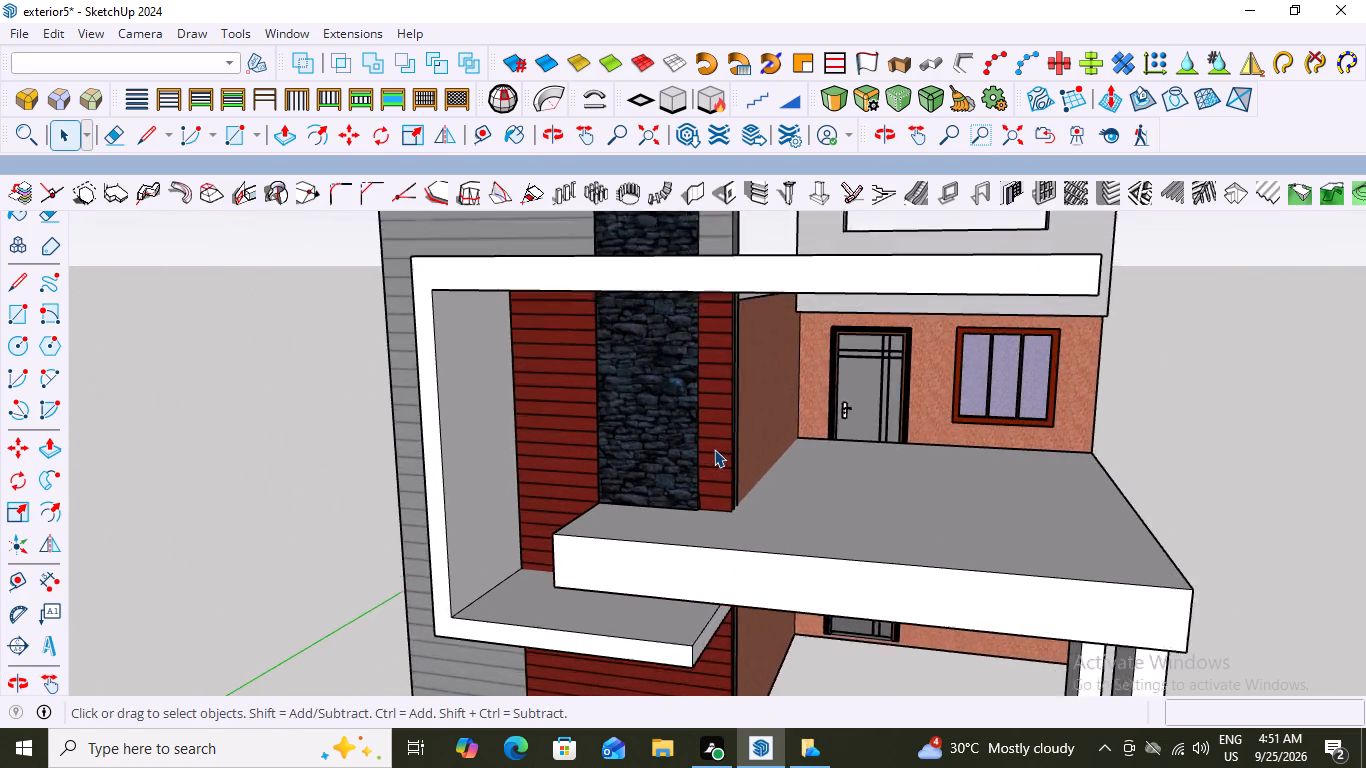
{"action": "scroll", "coordinate": [714, 449], "scroll_direction": "up", "scroll_amount": 2}
{"action": "middle_click_drag", "start_coordinate": [769, 439], "coordinate": [584, 443]}
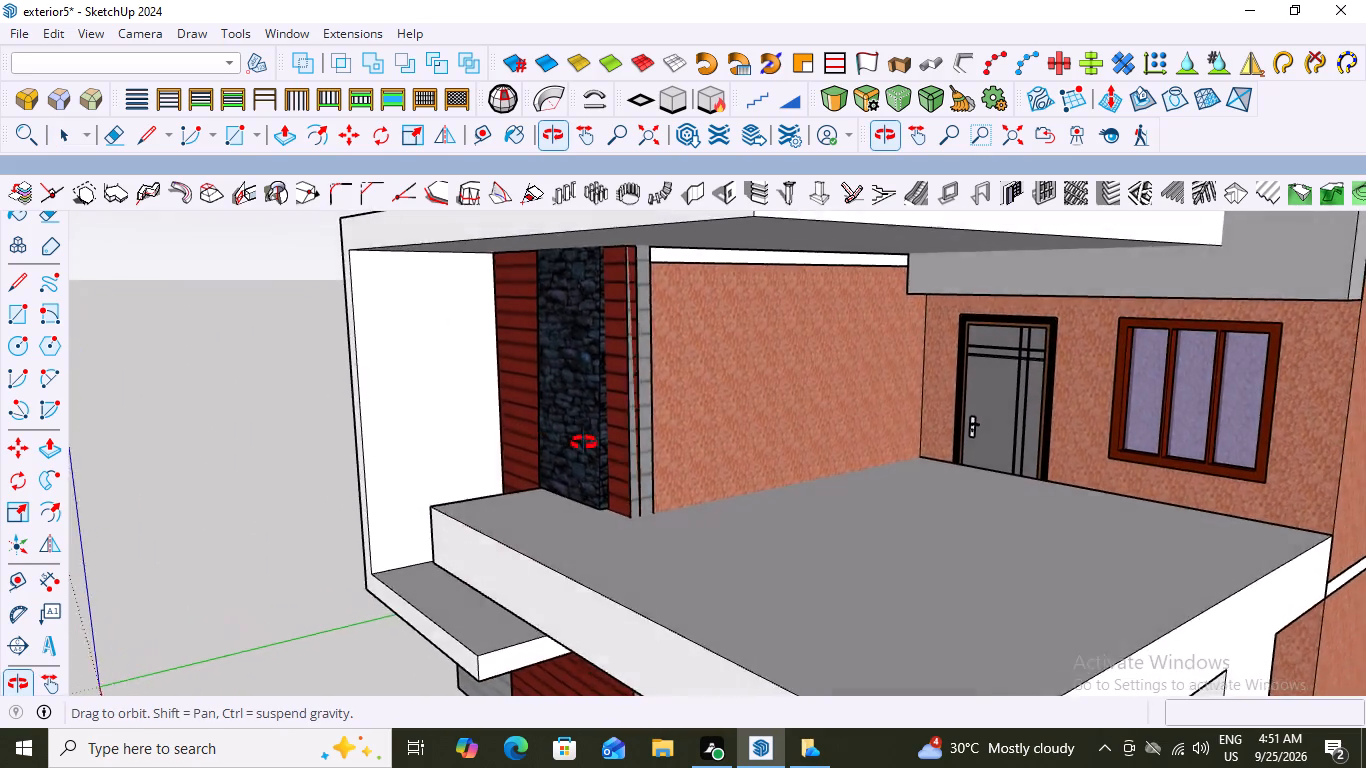
{"action": "middle_click_drag", "start_coordinate": [584, 443], "coordinate": [830, 464]}
{"action": "scroll", "coordinate": [620, 412], "scroll_direction": "down", "scroll_amount": 8}
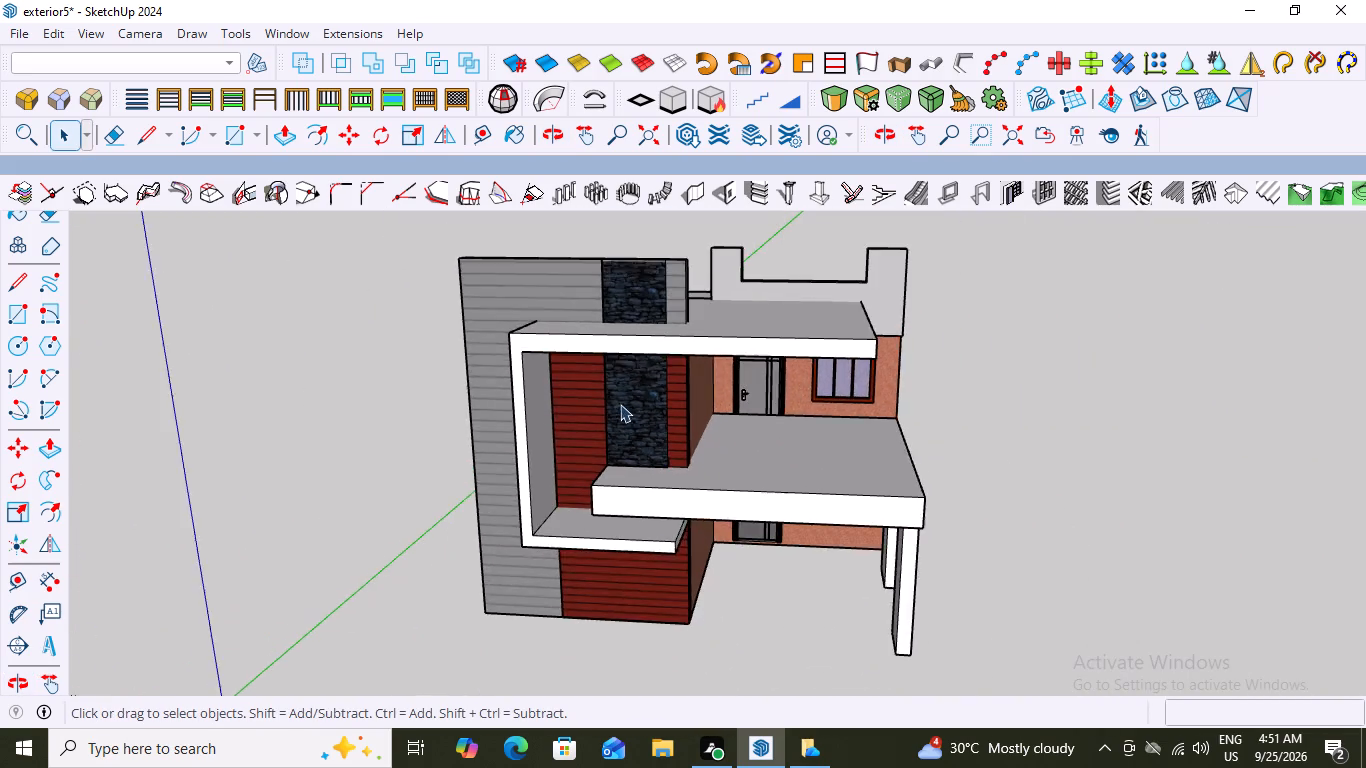
{"action": "scroll", "coordinate": [627, 410], "scroll_direction": "down", "scroll_amount": 3}
{"action": "middle_click_drag", "start_coordinate": [773, 387], "coordinate": [553, 453]}
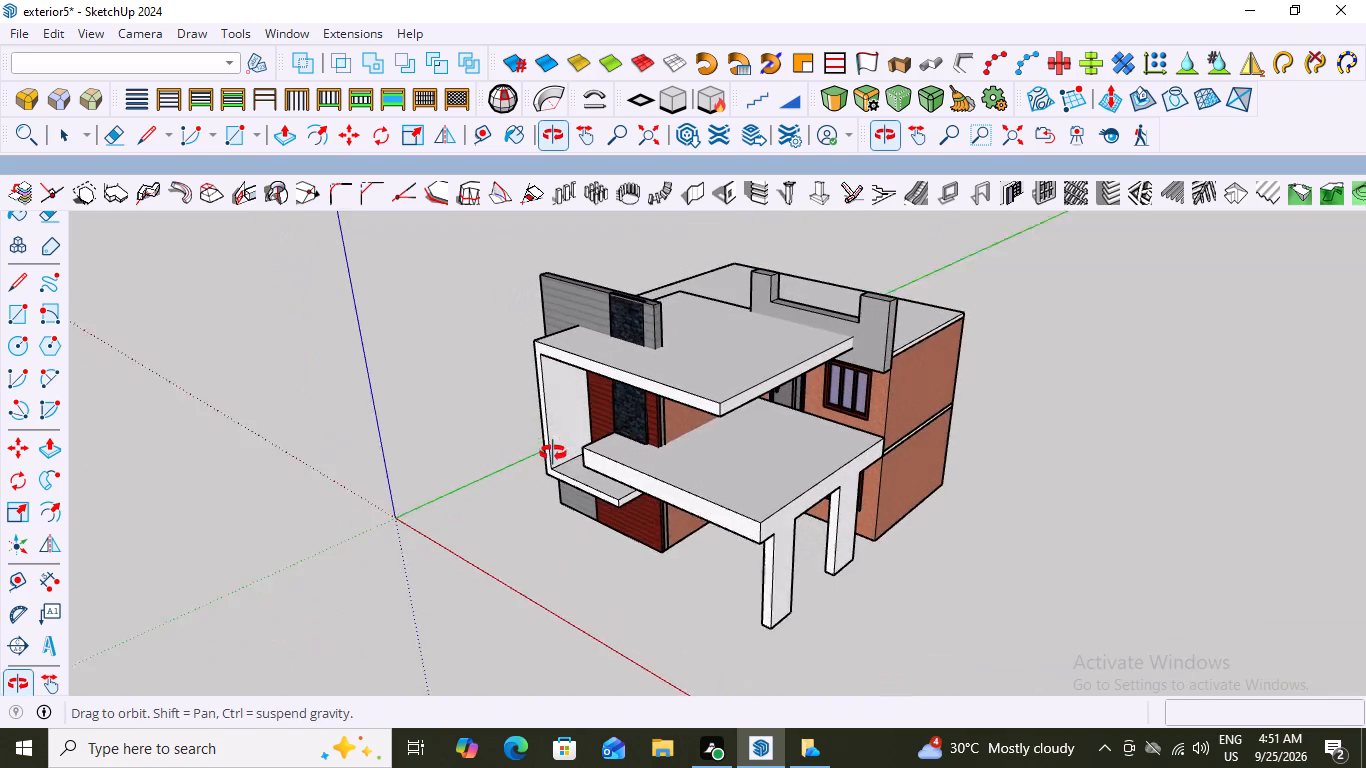
Examine the roof slabs and the notched roof parapet above the first-floor window from several sides.
{"action": "middle_click_drag", "start_coordinate": [553, 453], "coordinate": [557, 445]}
{"action": "scroll", "coordinate": [738, 298], "scroll_direction": "up", "scroll_amount": 5}
{"action": "middle_click_drag", "start_coordinate": [771, 320], "coordinate": [626, 315]}
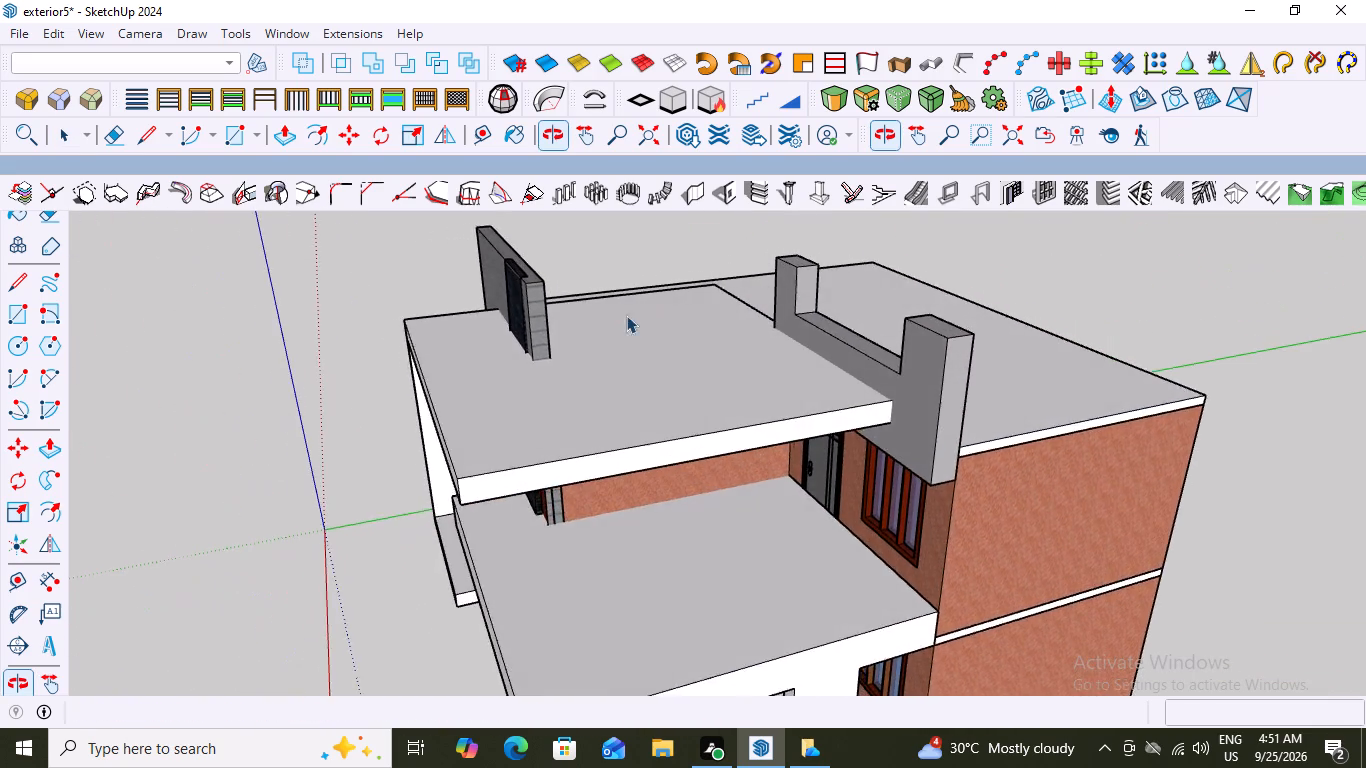
{"action": "scroll", "coordinate": [885, 288], "scroll_direction": "up", "scroll_amount": 4}
{"action": "scroll", "coordinate": [859, 295], "scroll_direction": "down", "scroll_amount": 5}
{"action": "middle_click_drag", "start_coordinate": [980, 447], "coordinate": [664, 427]}
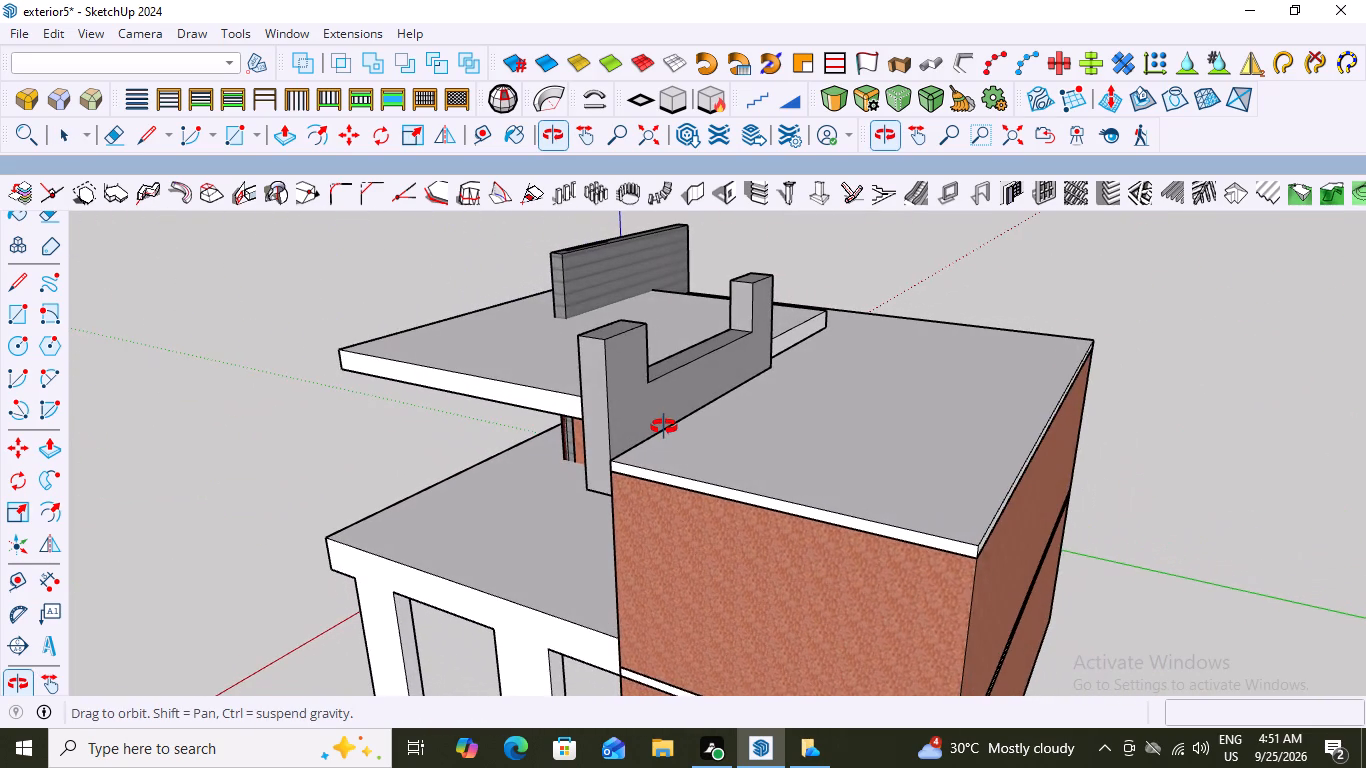
{"action": "middle_click_drag", "start_coordinate": [664, 427], "coordinate": [915, 450]}
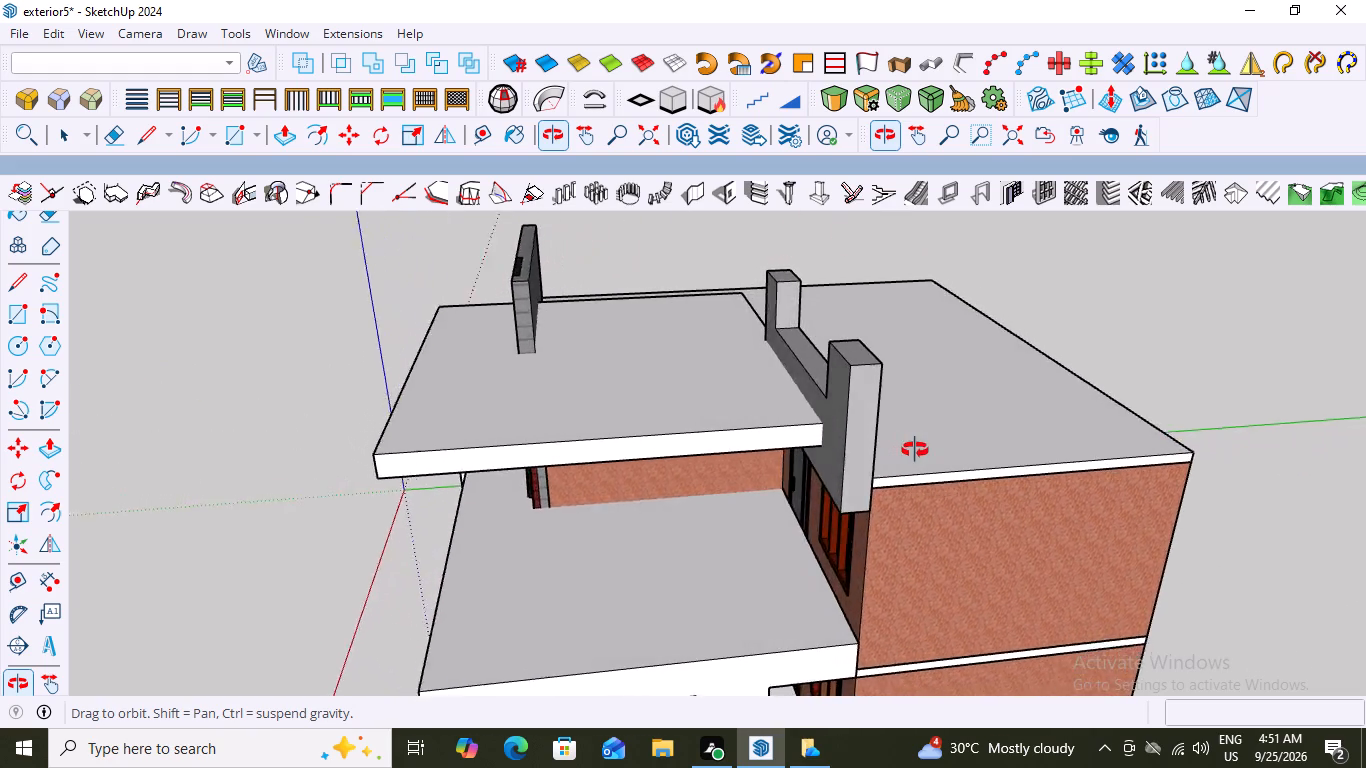
{"action": "middle_click_drag", "start_coordinate": [915, 450], "coordinate": [1001, 464]}
{"action": "scroll", "coordinate": [1001, 464], "scroll_direction": "down", "scroll_amount": 2}
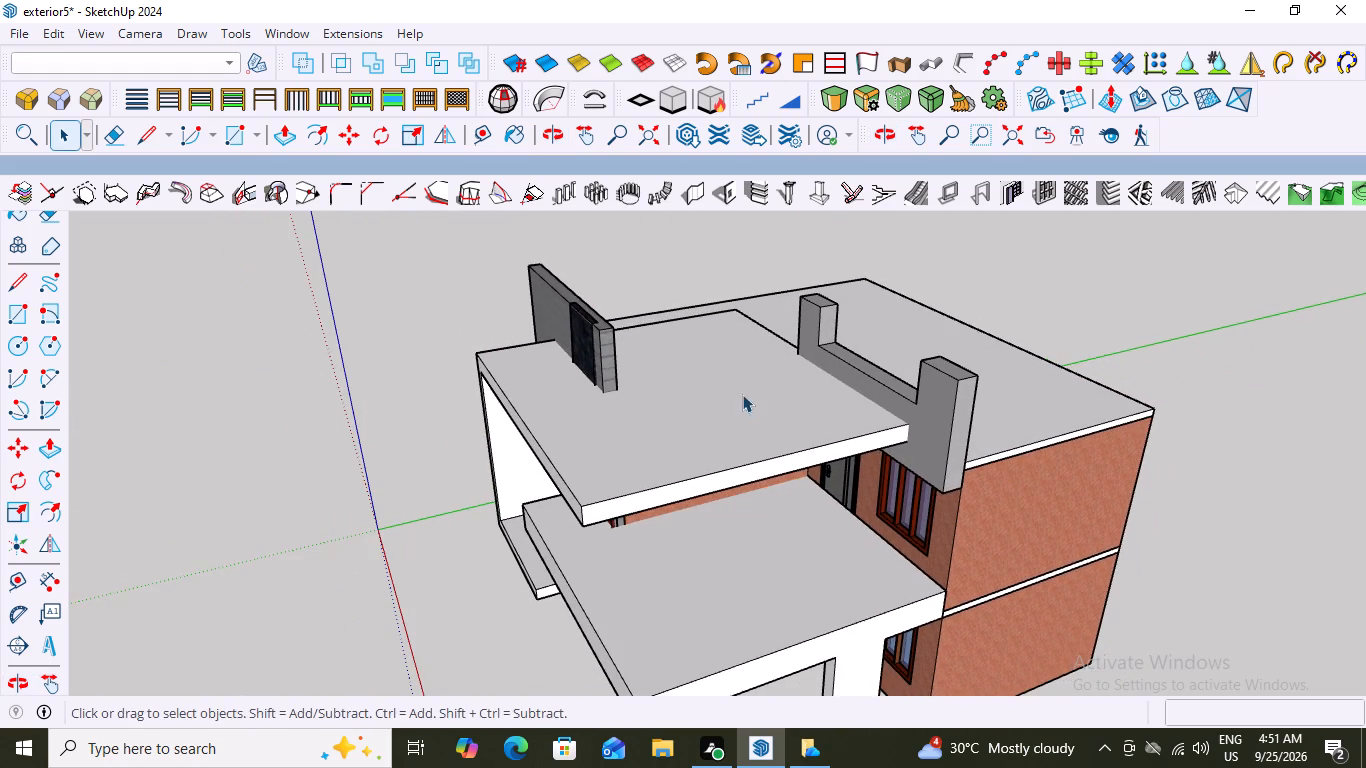
Inside the notched roof parapet's group, draw a circle of about 3" radius near the top of the far pier's inner face.
{"action": "middle_click_drag", "start_coordinate": [747, 397], "coordinate": [770, 456]}
{"action": "scroll", "coordinate": [877, 363], "scroll_direction": "up", "scroll_amount": 5}
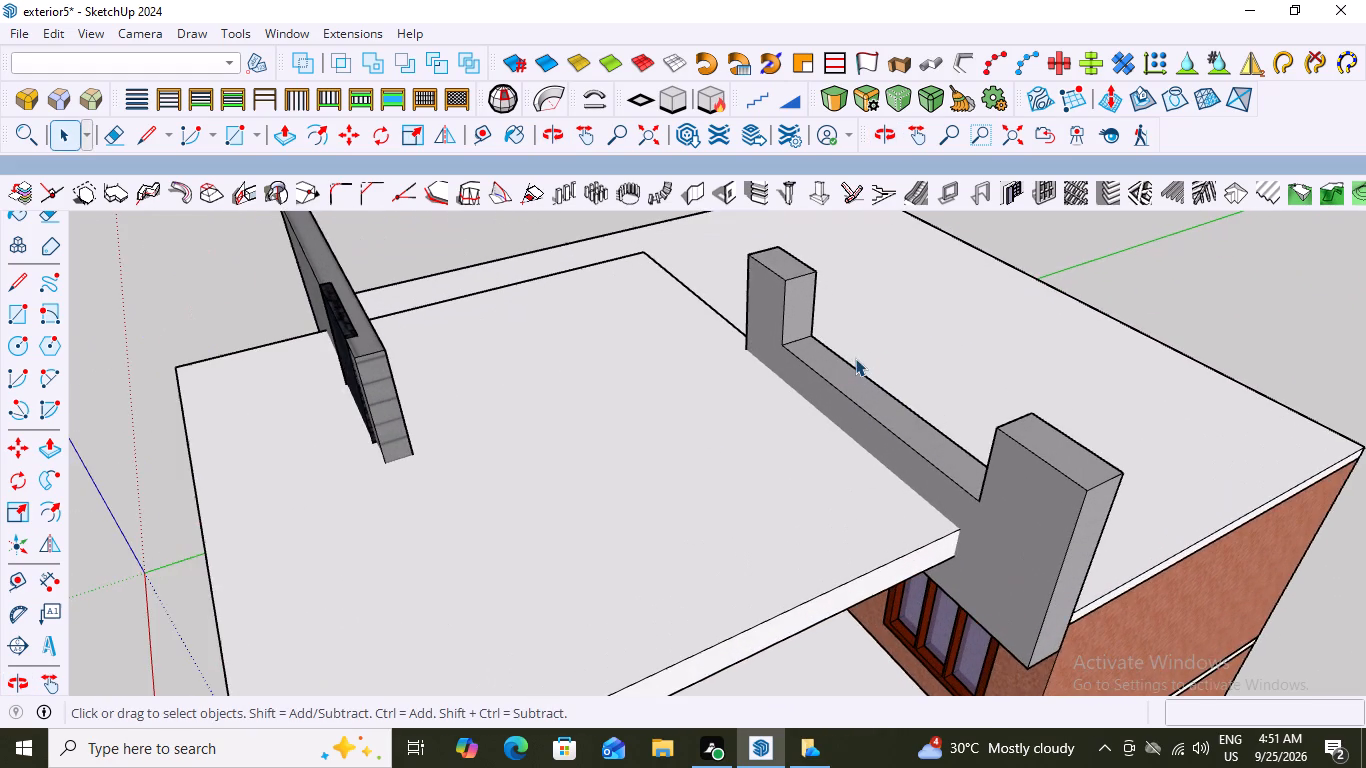
{"action": "middle_click_drag", "start_coordinate": [820, 320], "coordinate": [794, 284]}
{"action": "scroll", "coordinate": [794, 284], "scroll_direction": "up", "scroll_amount": 2}
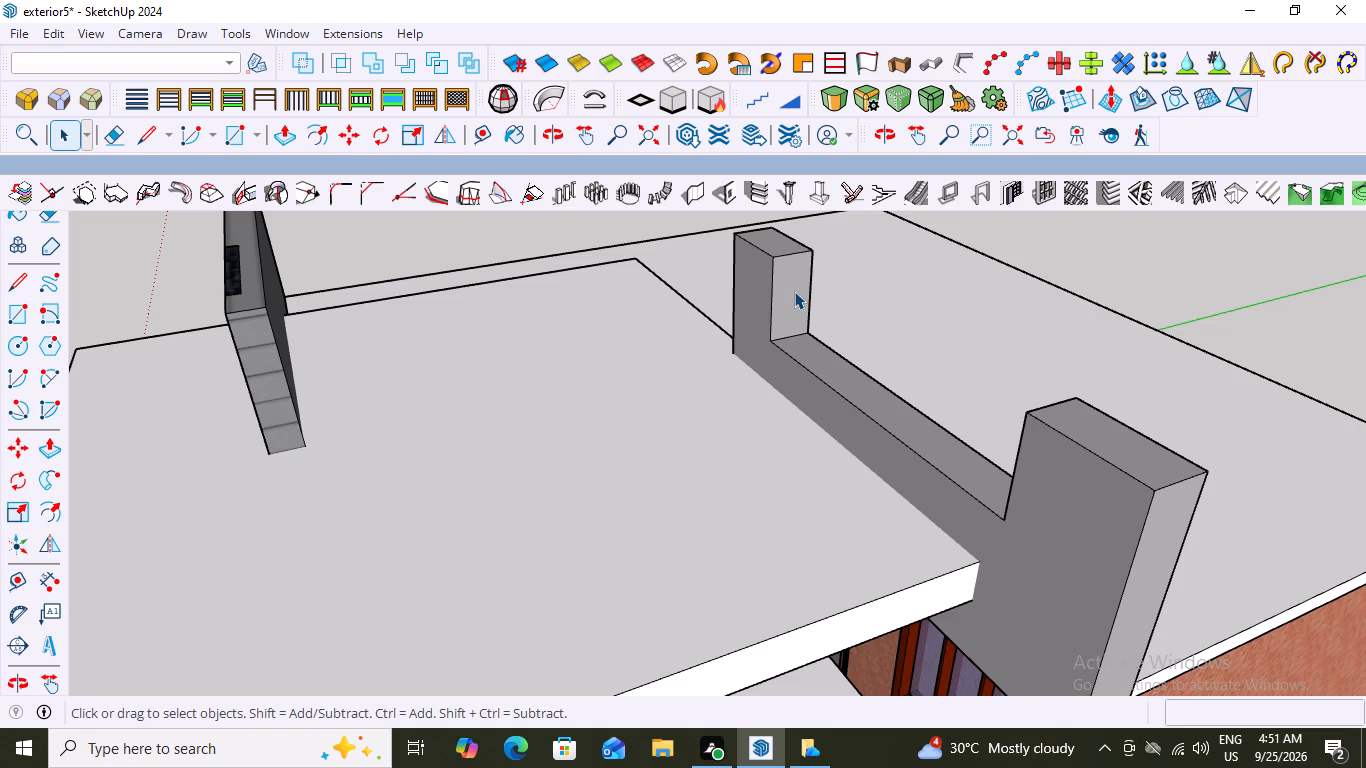
{"action": "left_click", "coordinate": [794, 291]}
{"action": "double_click", "coordinate": [794, 291]}
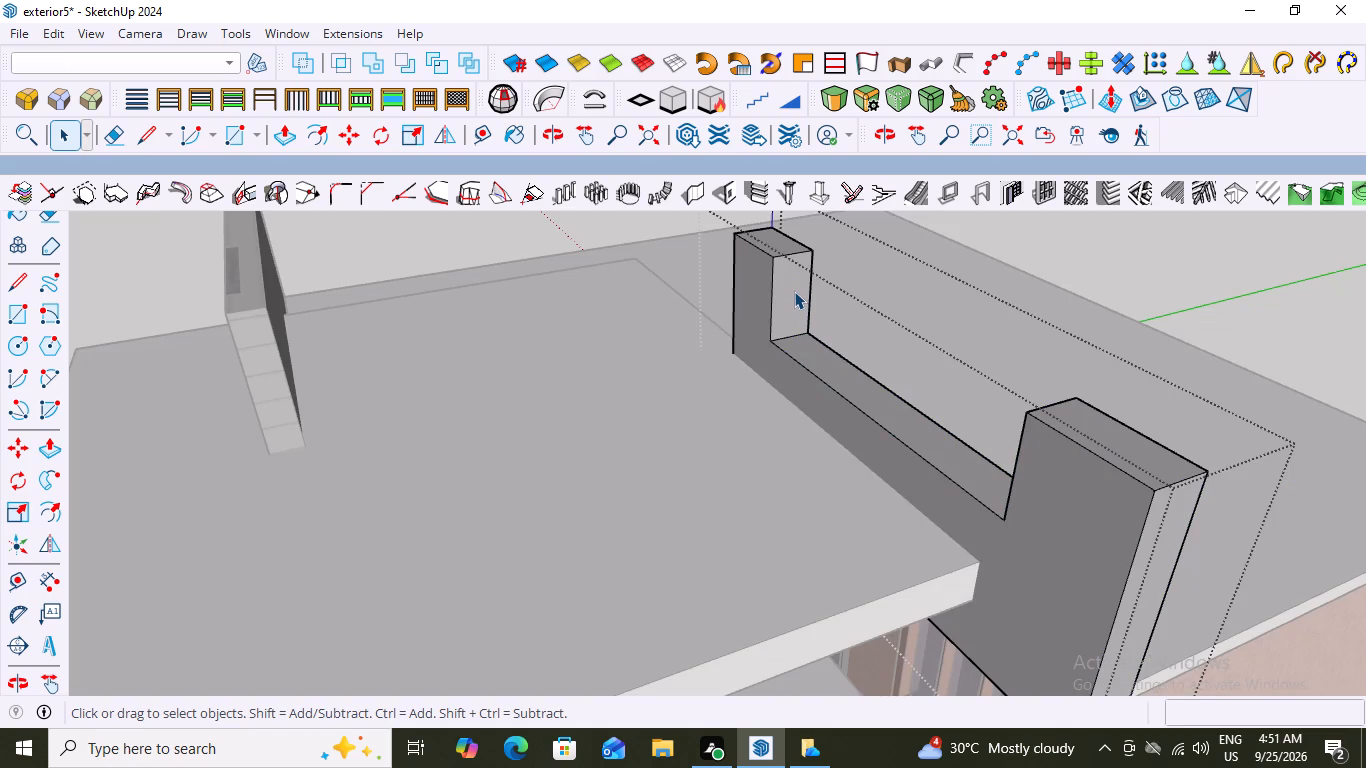
{"action": "left_click", "coordinate": [794, 291]}
{"action": "scroll", "coordinate": [794, 291], "scroll_direction": "up", "scroll_amount": 3}
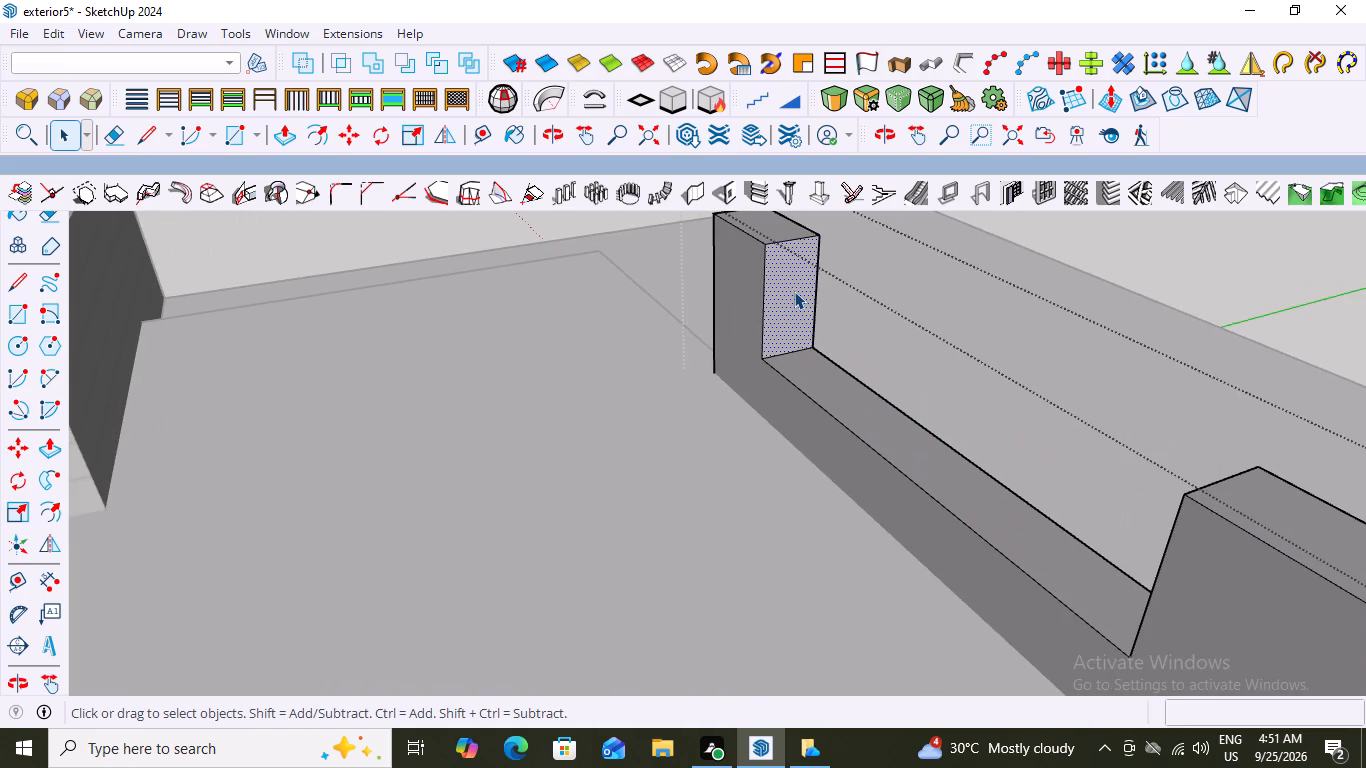
{"action": "scroll", "coordinate": [794, 291], "scroll_direction": "up", "scroll_amount": 3}
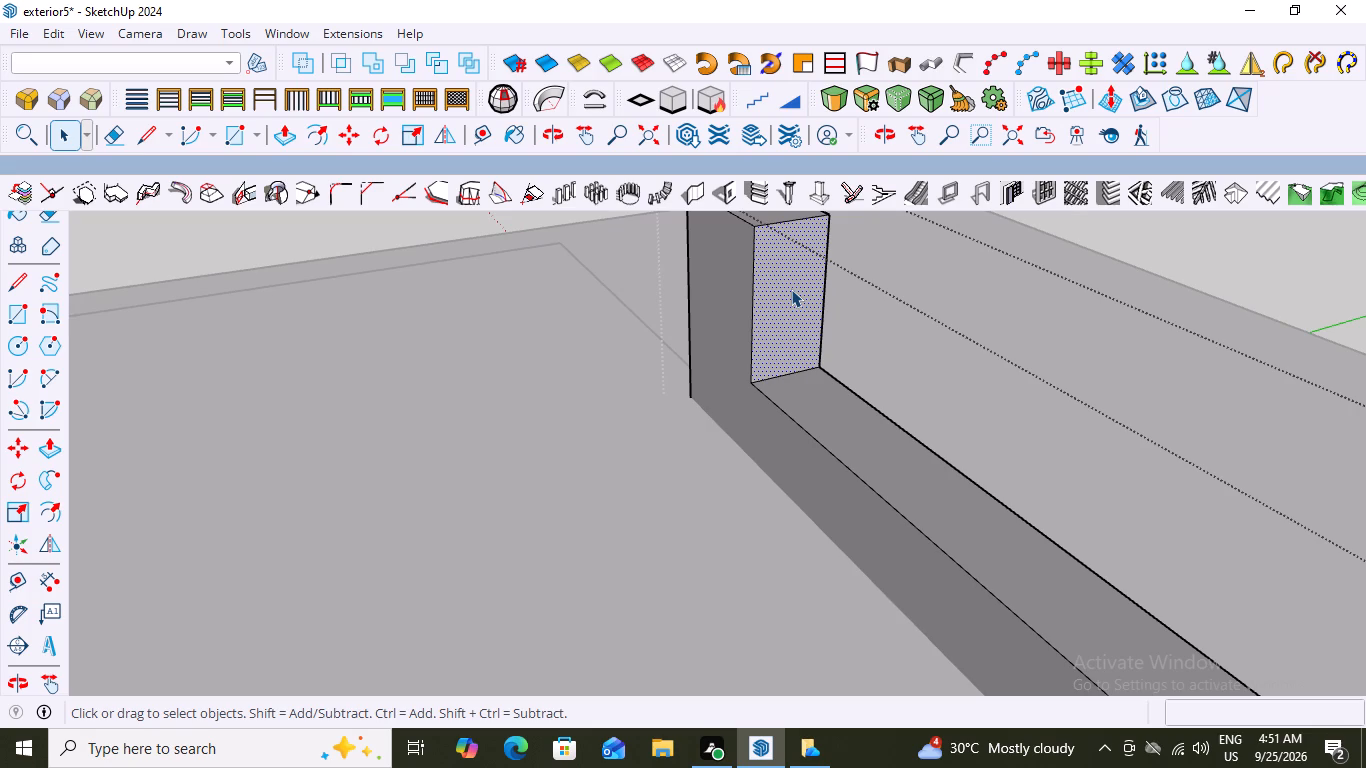
{"action": "key", "text": "c"}
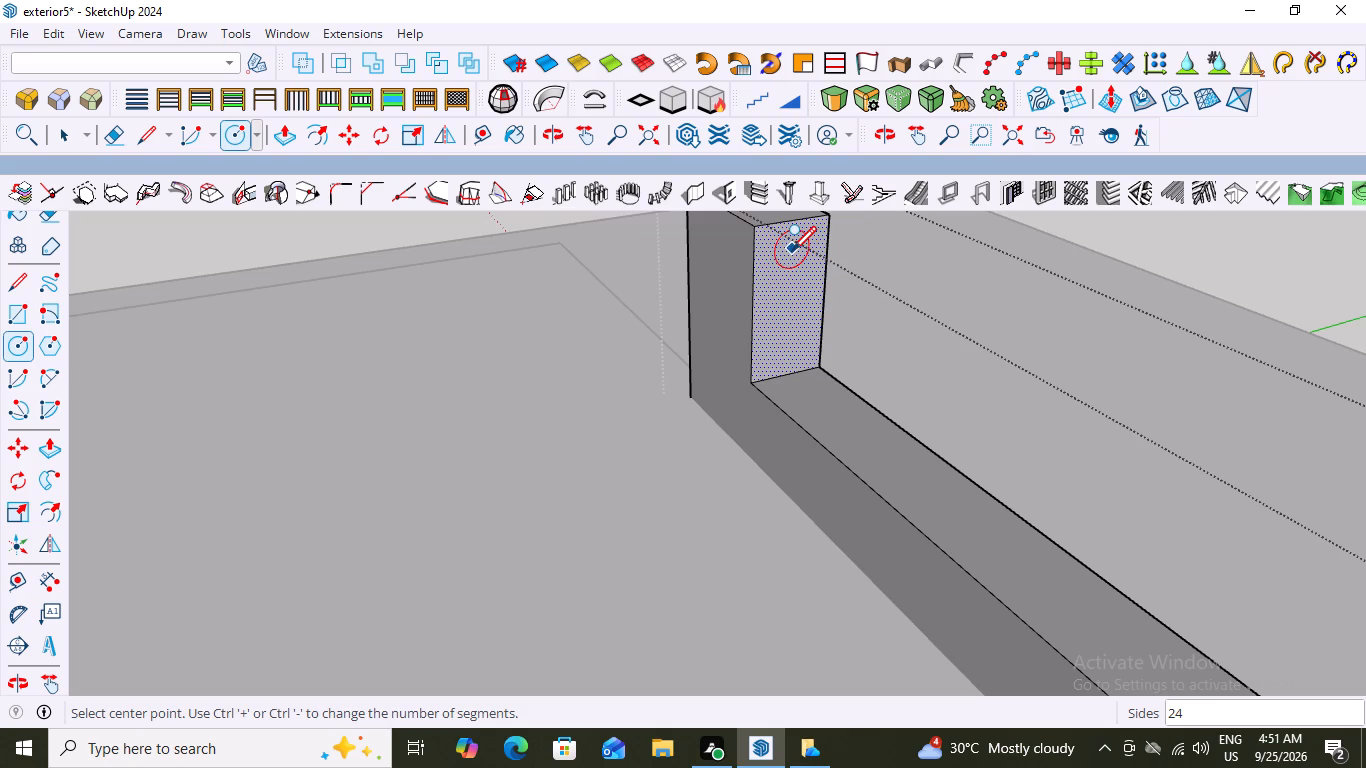
{"action": "left_click", "coordinate": [792, 249]}
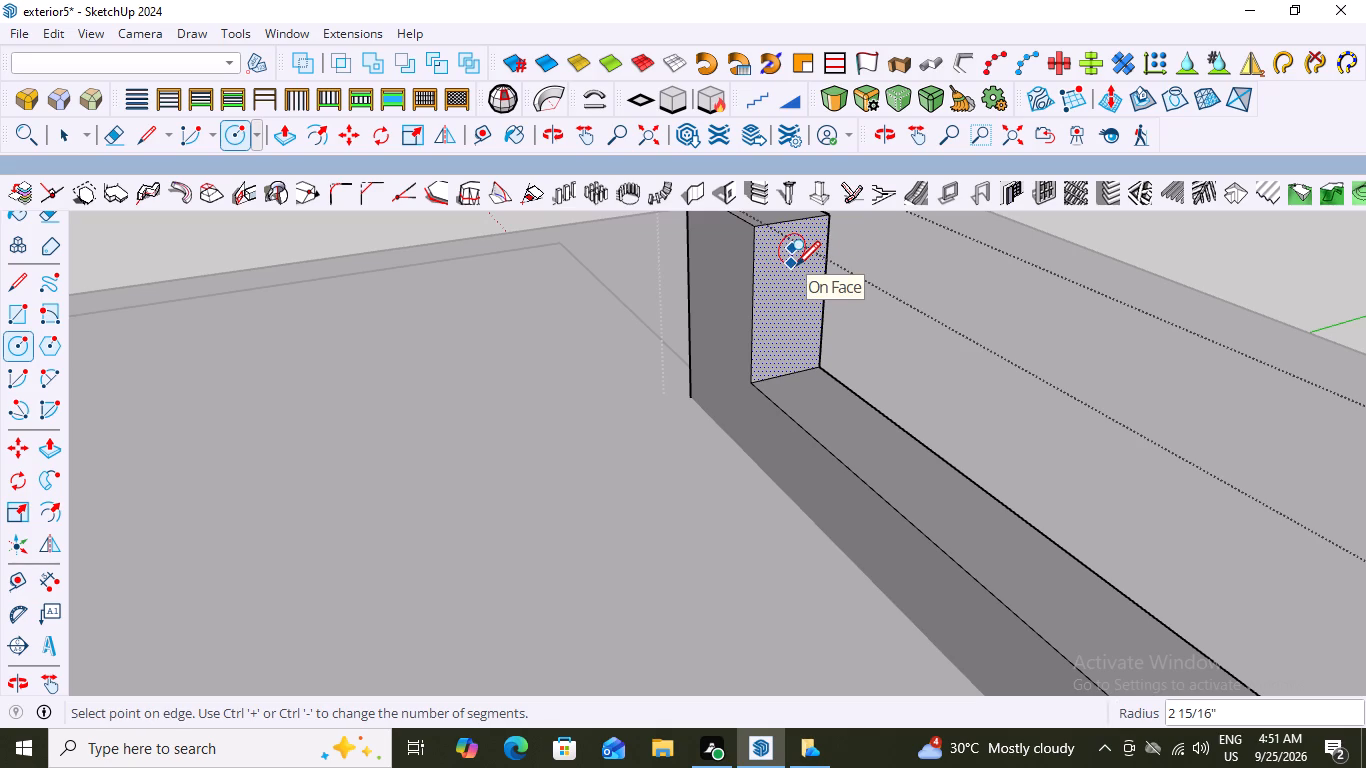
{"action": "left_click", "coordinate": [796, 264]}
{"action": "scroll", "coordinate": [872, 297], "scroll_direction": "up", "scroll_amount": 3}
{"action": "scroll", "coordinate": [872, 297], "scroll_direction": "down", "scroll_amount": 3}
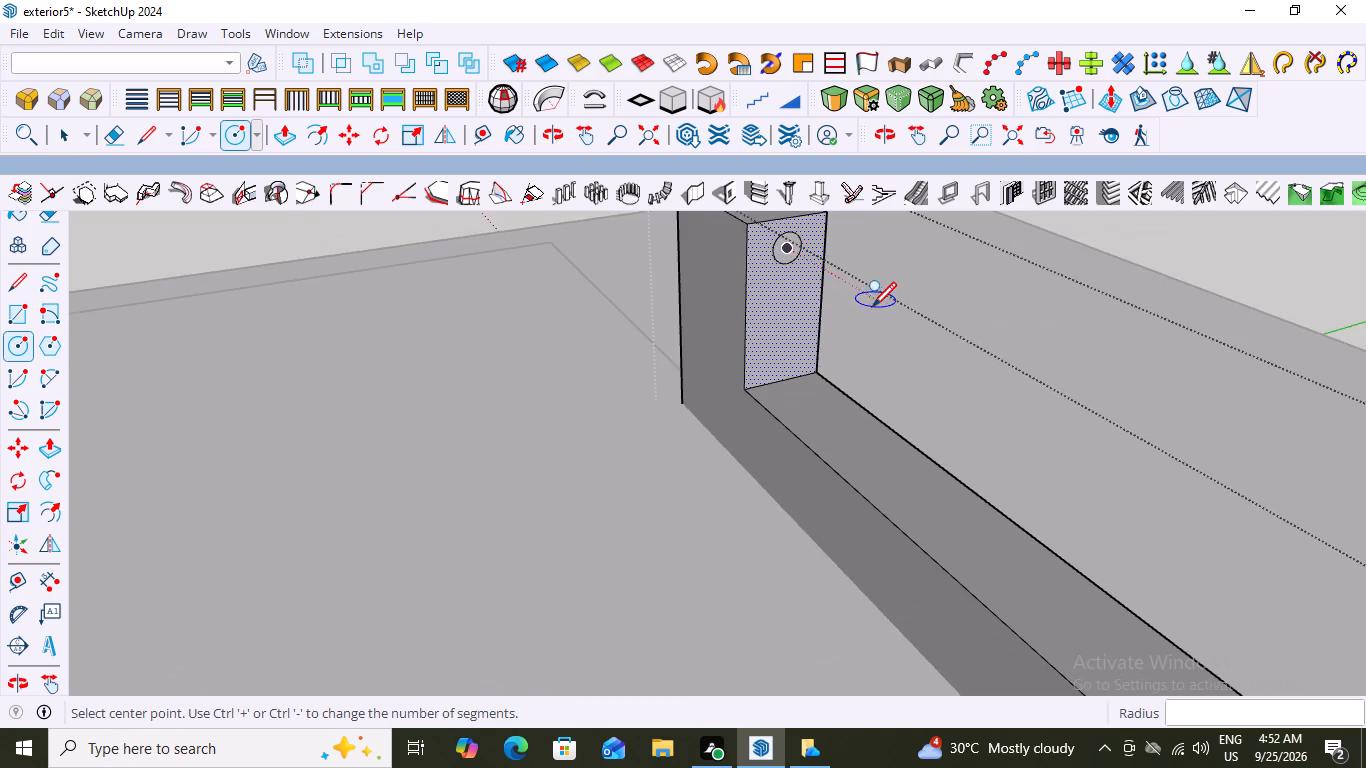
{"action": "scroll", "coordinate": [877, 355], "scroll_direction": "down", "scroll_amount": 1}
{"action": "key", "text": "space"}
Make the circle on the pier's inner face, including its edge, a separate group.
{"action": "scroll", "coordinate": [808, 230], "scroll_direction": "up", "scroll_amount": 6}
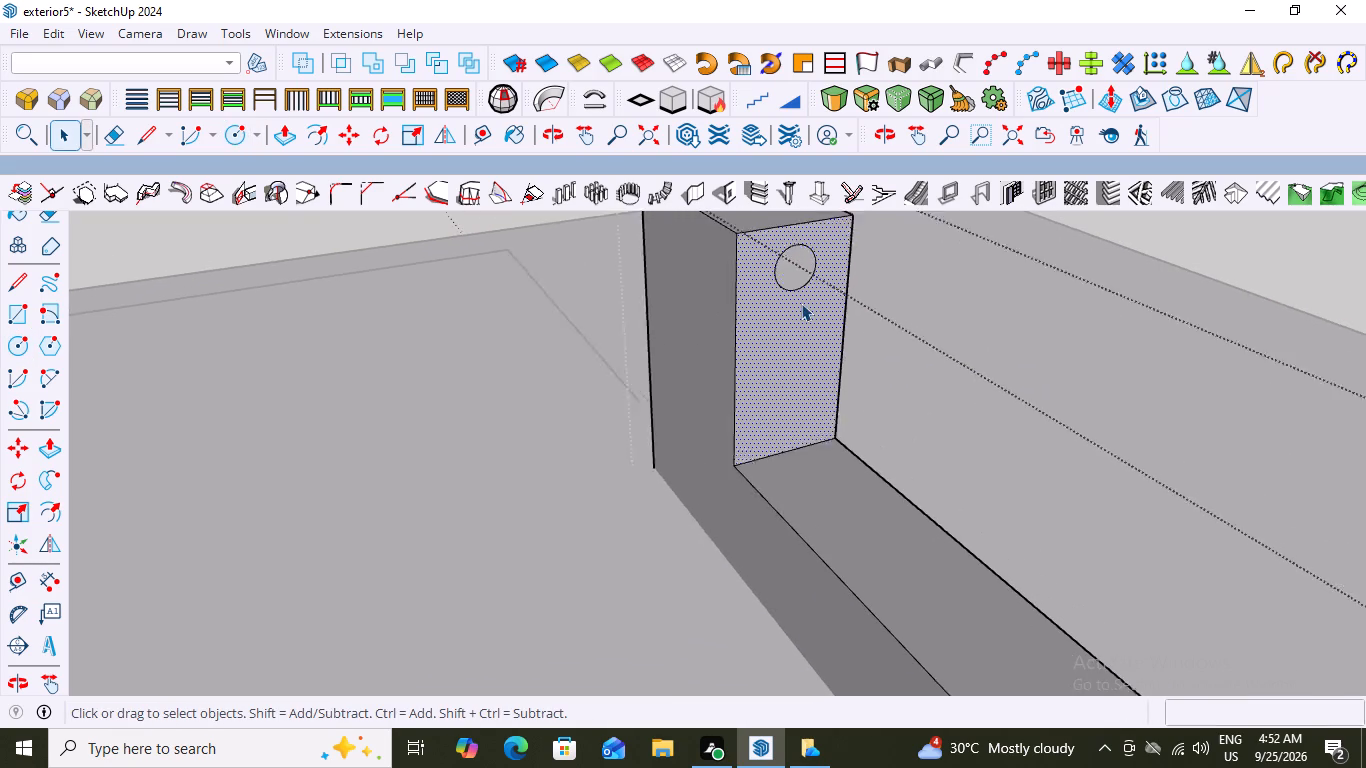
{"action": "scroll", "coordinate": [801, 303], "scroll_direction": "up", "scroll_amount": 1}
{"action": "double_click", "coordinate": [796, 269]}
{"action": "right_click", "coordinate": [796, 269]}
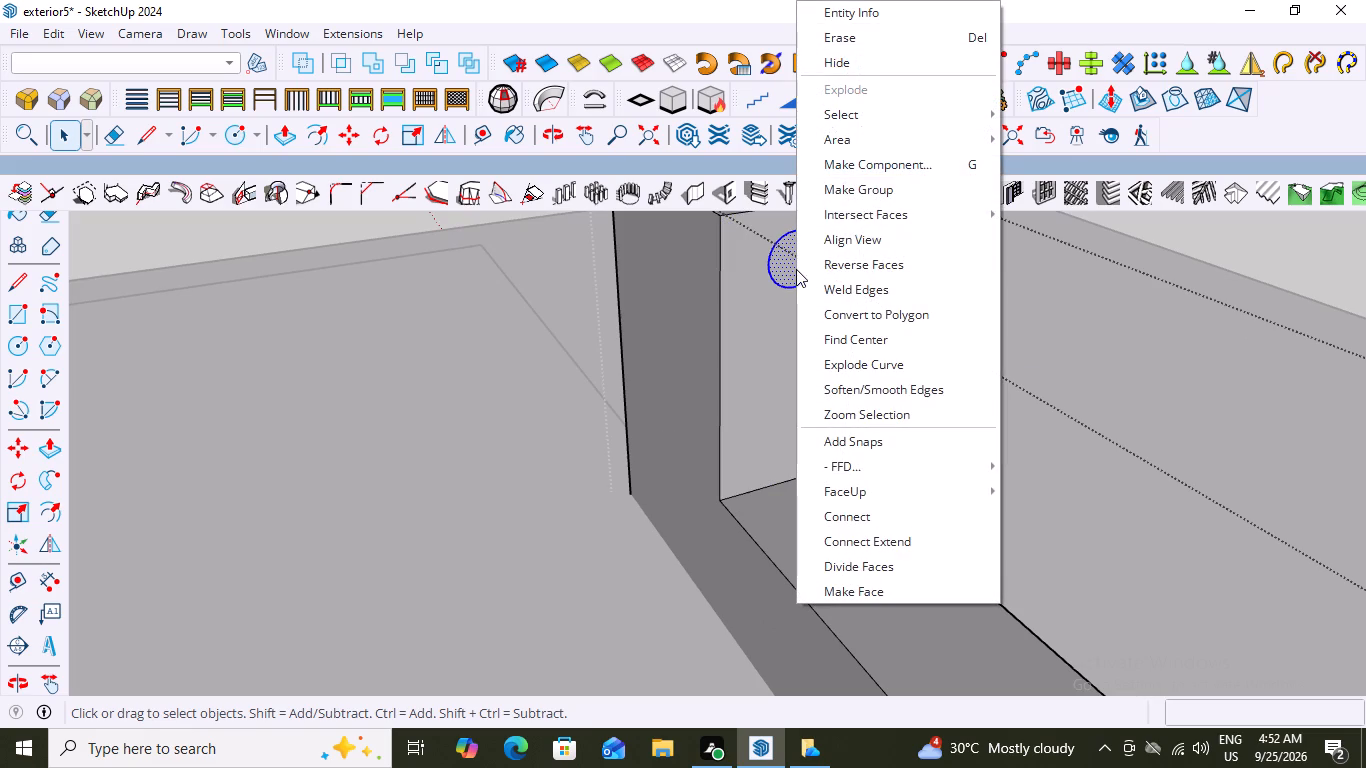
{"action": "left_click", "coordinate": [835, 192]}
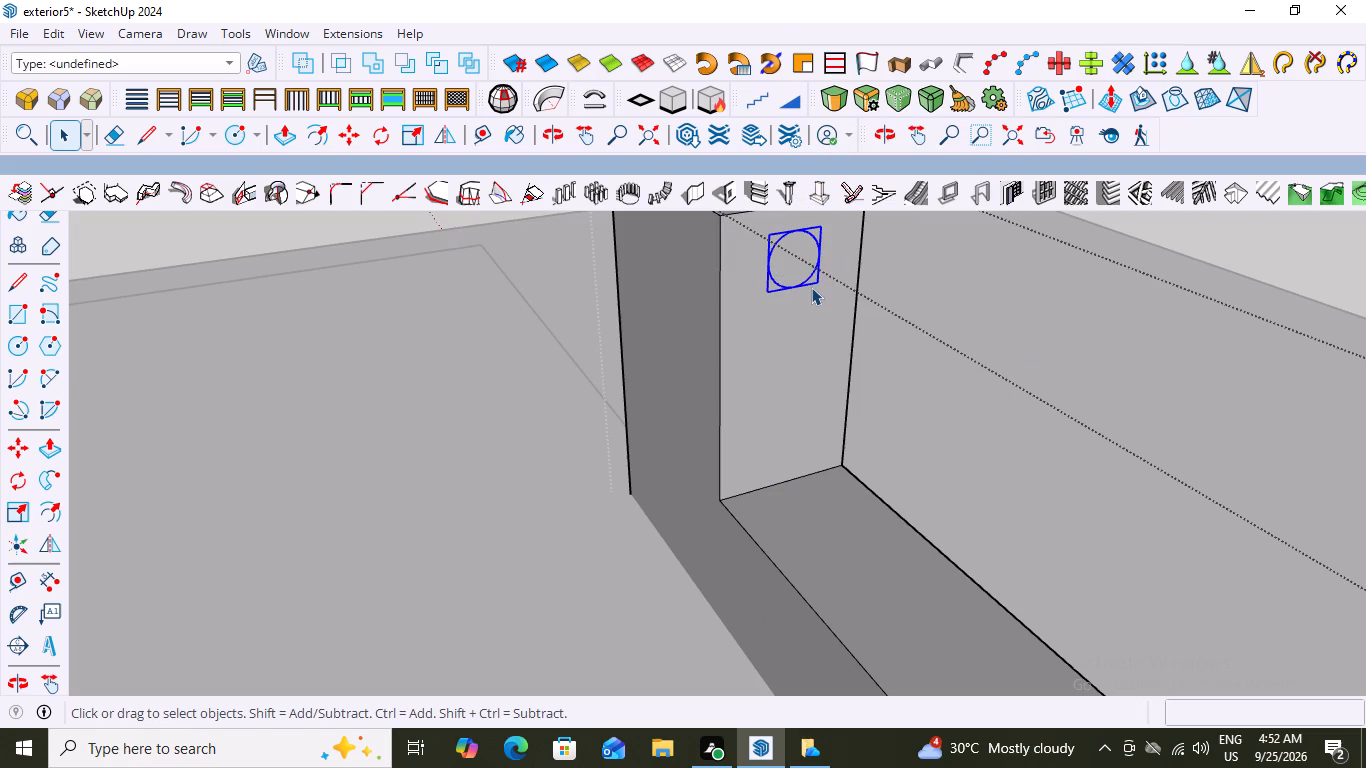
Copy the circle group twice straight down the pier's inner face, spaced about 9 1/2" and 10 9/16".
{"action": "key", "text": "m"}
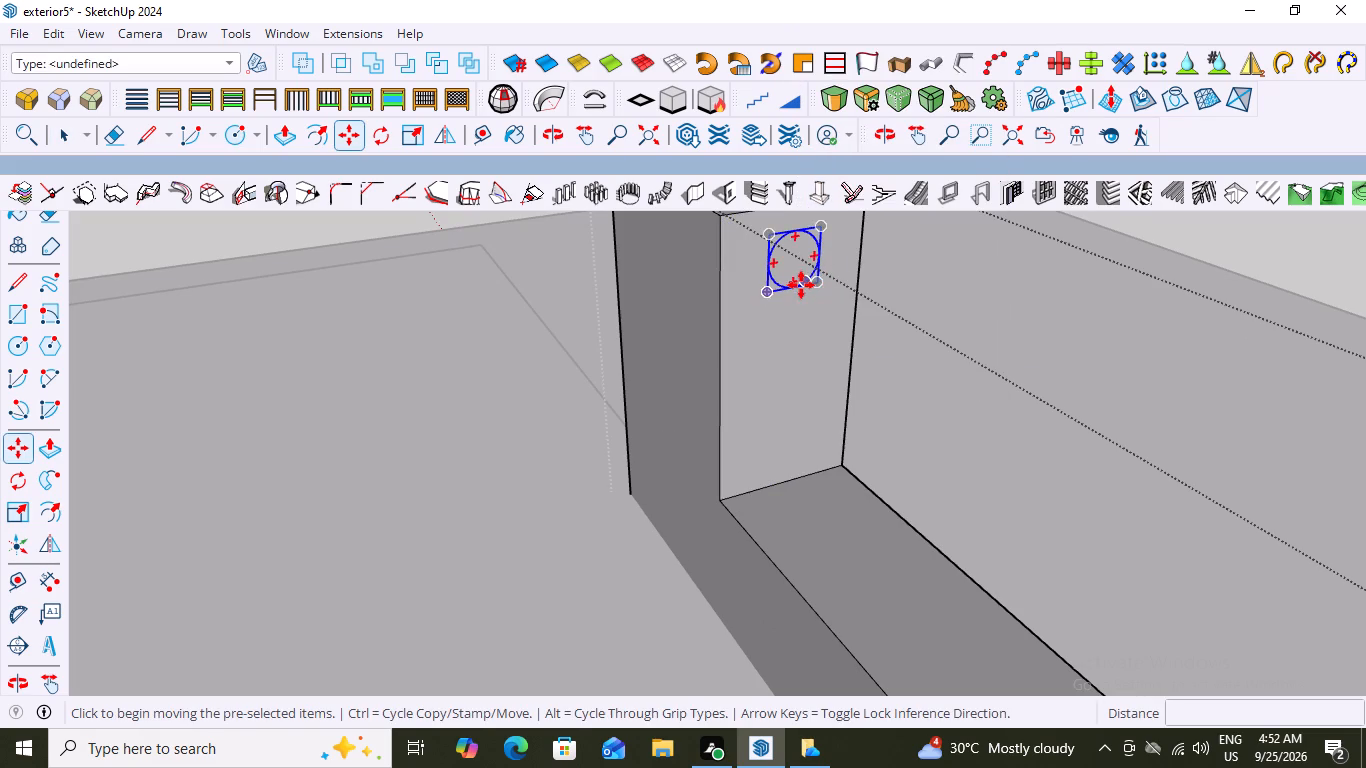
{"action": "scroll", "coordinate": [800, 285], "scroll_direction": "up", "scroll_amount": 7}
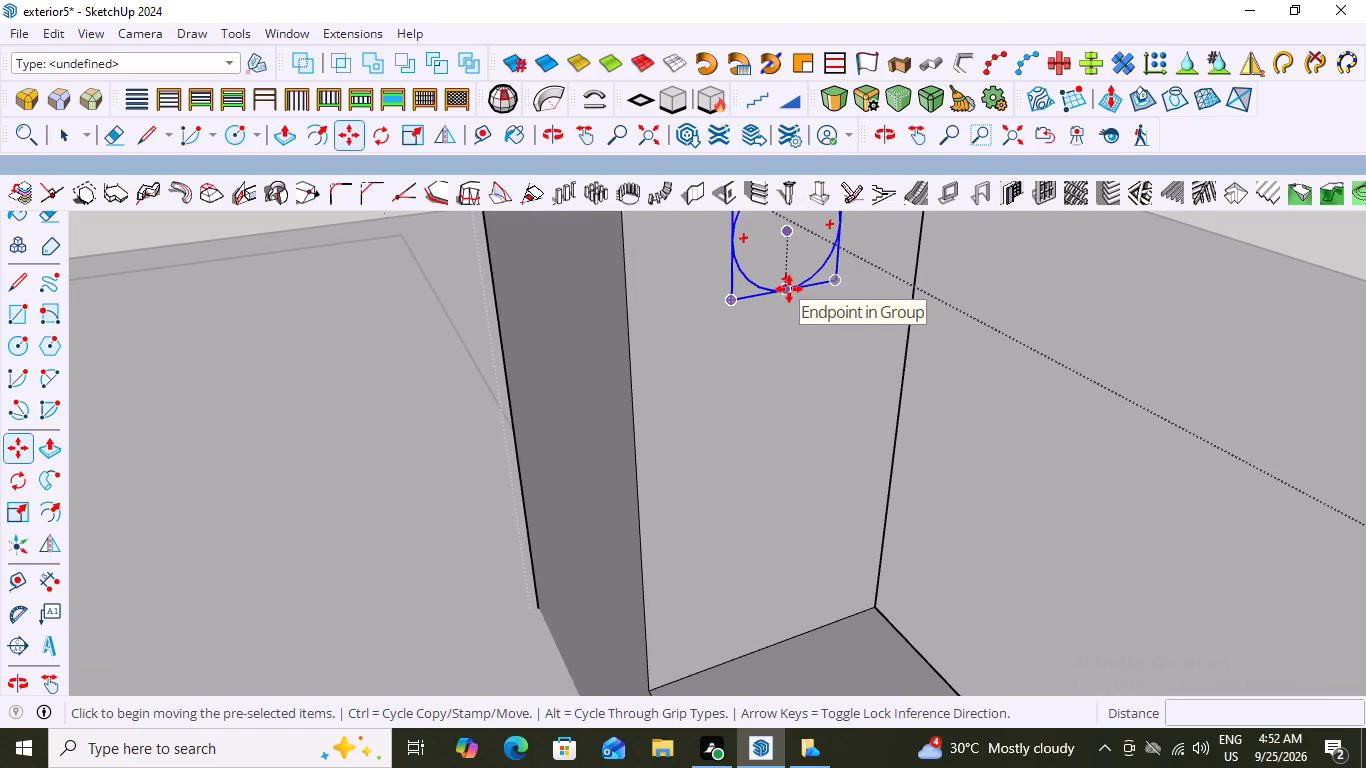
{"action": "left_click", "coordinate": [789, 289]}
{"action": "scroll", "coordinate": [790, 364], "scroll_direction": "down", "scroll_amount": 4}
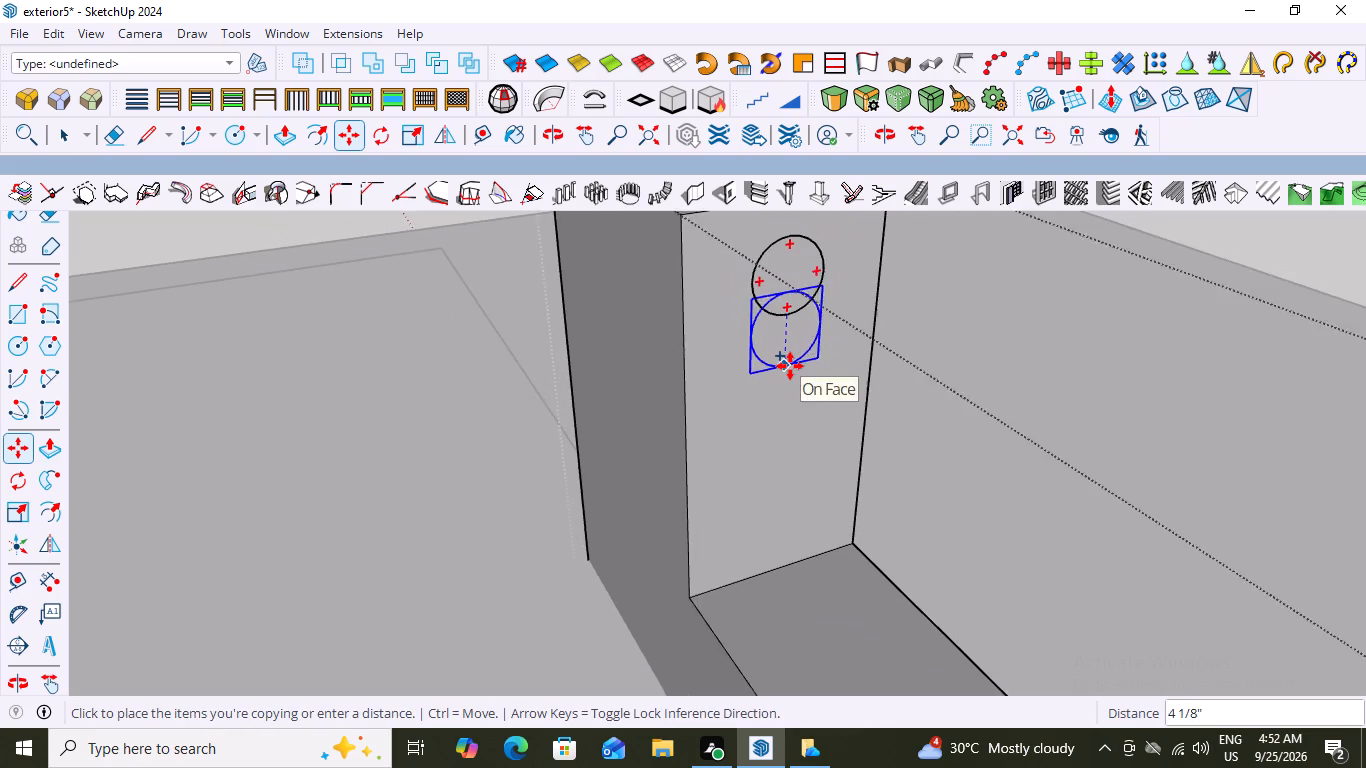
{"action": "scroll", "coordinate": [790, 366], "scroll_direction": "down", "scroll_amount": 2}
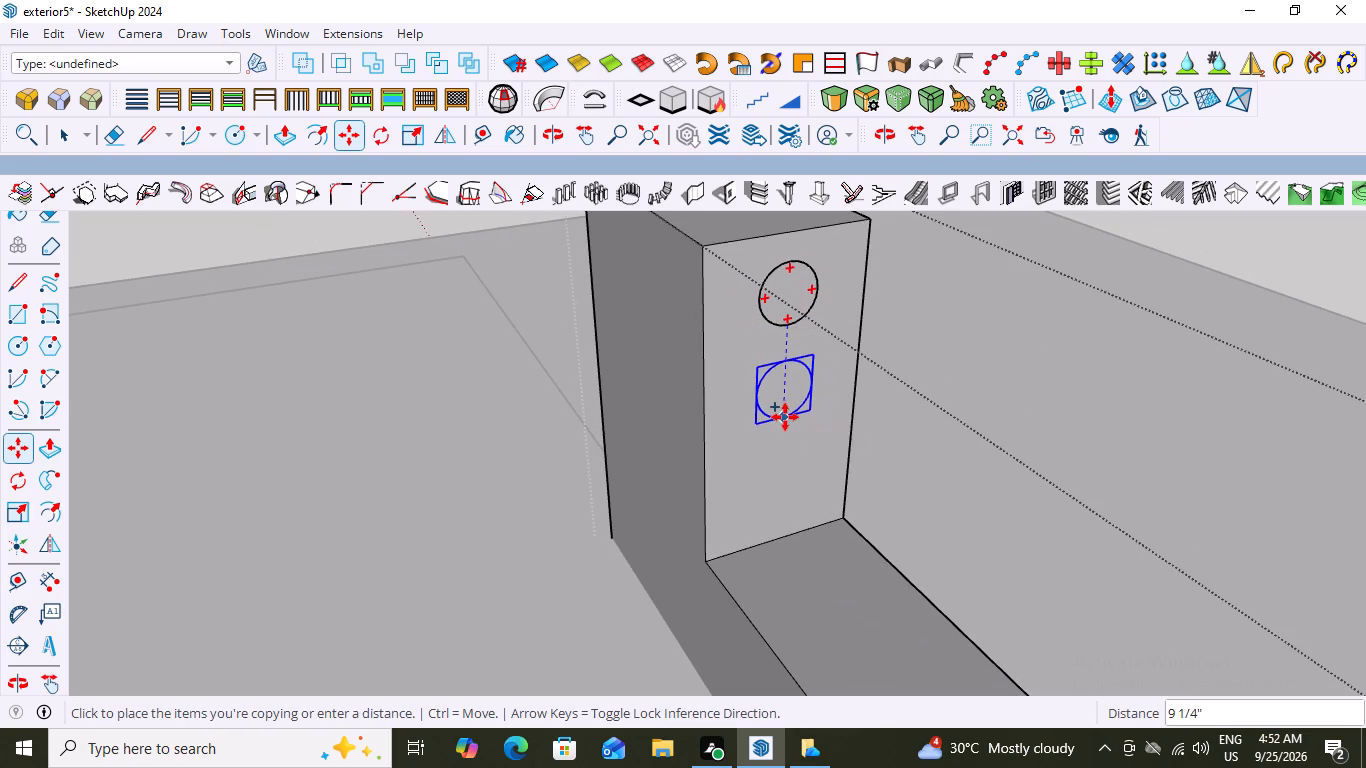
{"action": "left_click", "coordinate": [785, 418]}
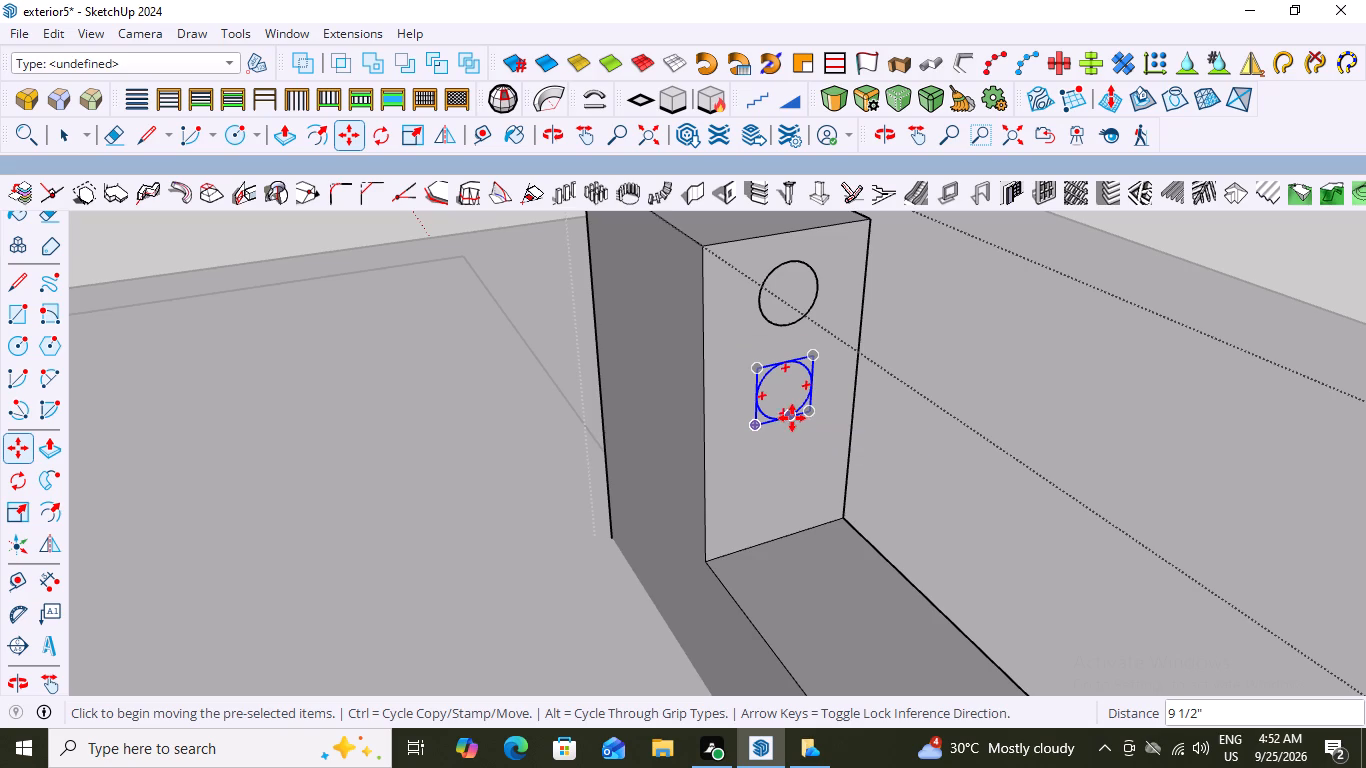
{"action": "left_click", "coordinate": [789, 417]}
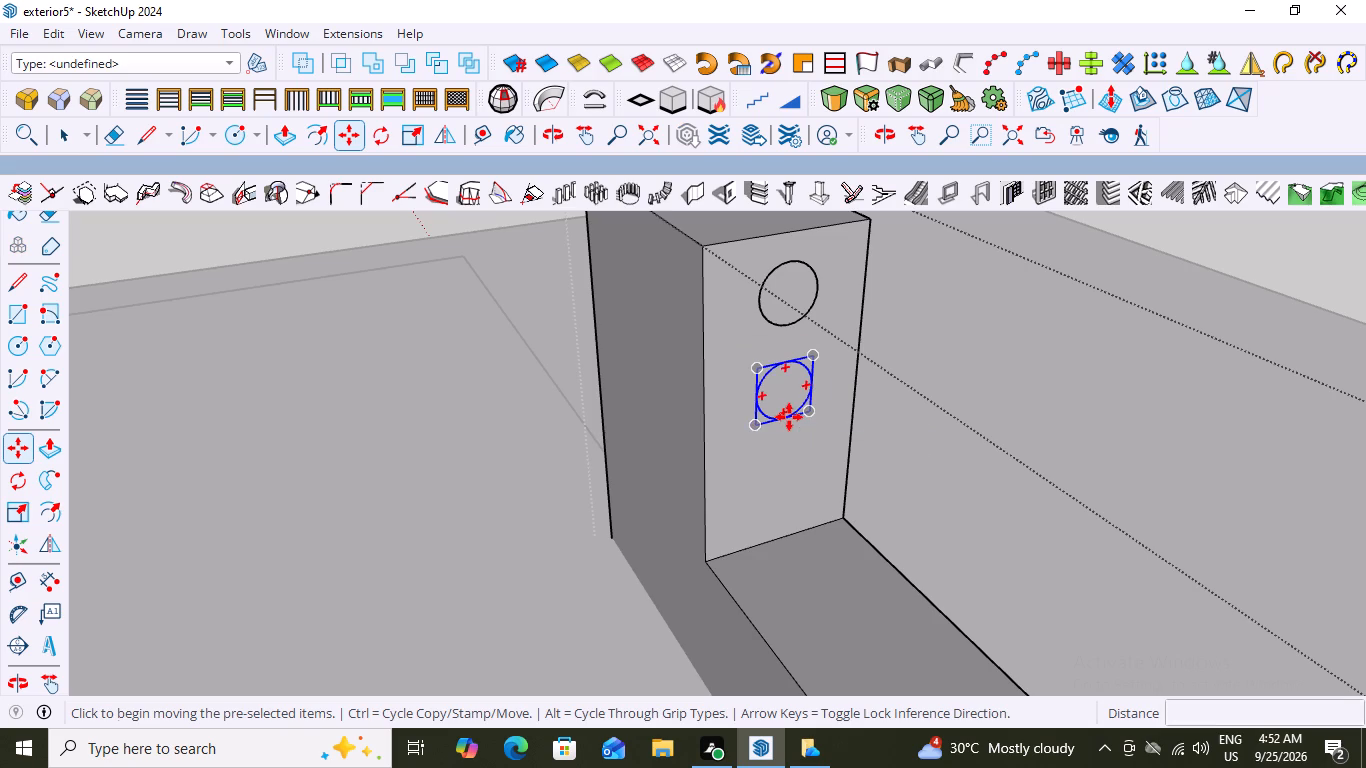
{"action": "left_click", "coordinate": [793, 507]}
{"action": "scroll", "coordinate": [867, 365], "scroll_direction": "down", "scroll_amount": 4}
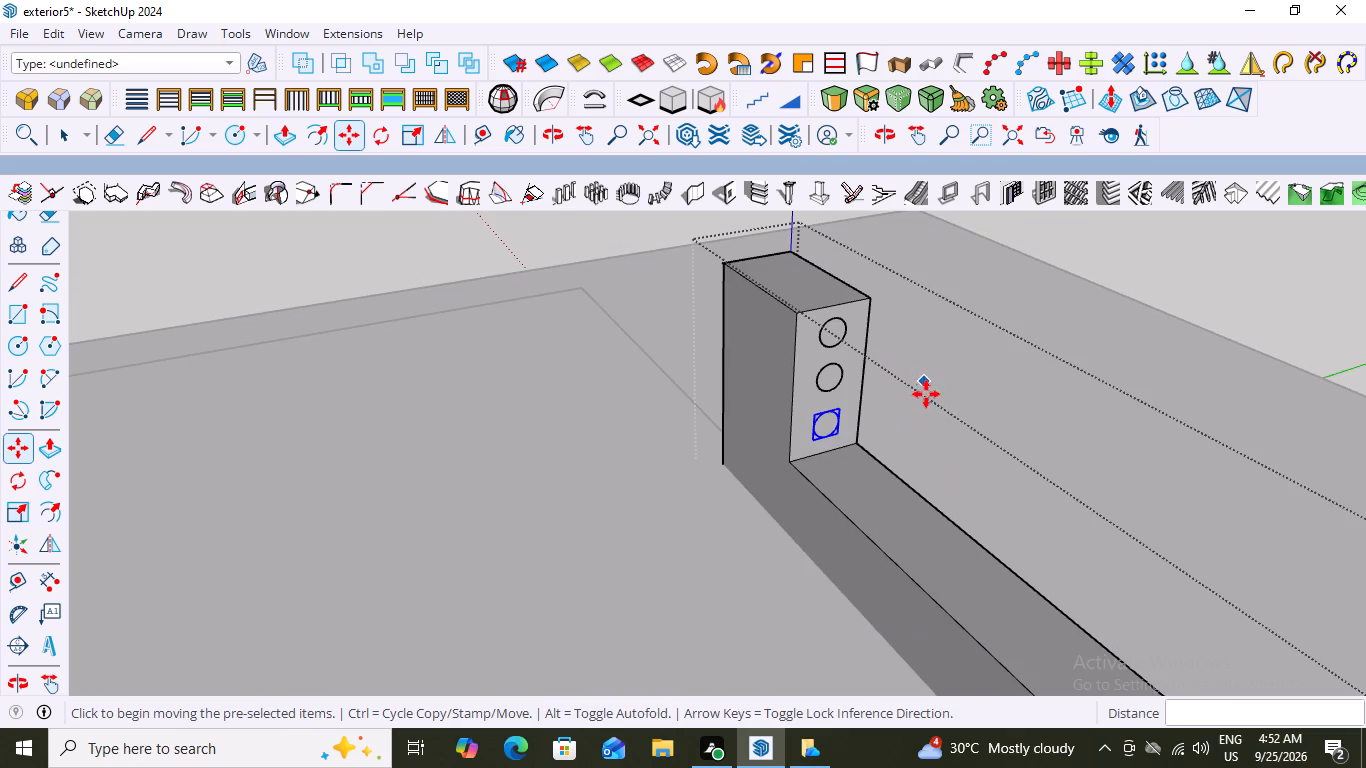
{"action": "key", "text": "space"}
{"action": "scroll", "coordinate": [926, 339], "scroll_direction": "down", "scroll_amount": 3}
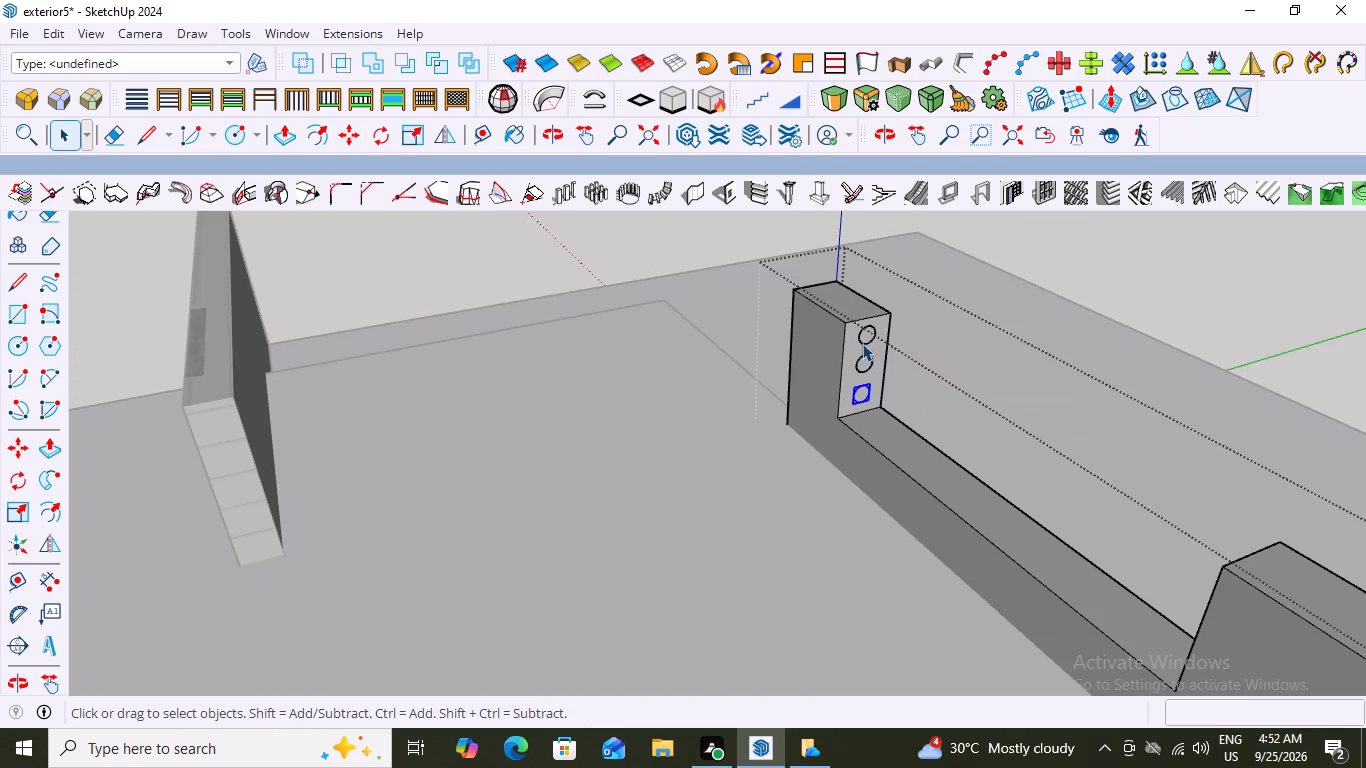
Push/Pull the top circle inside its group about 10' 2 13/16" across the opening to the opposite pier, and exit the group.
{"action": "double_click", "coordinate": [866, 335]}
{"action": "left_click", "coordinate": [866, 335]}
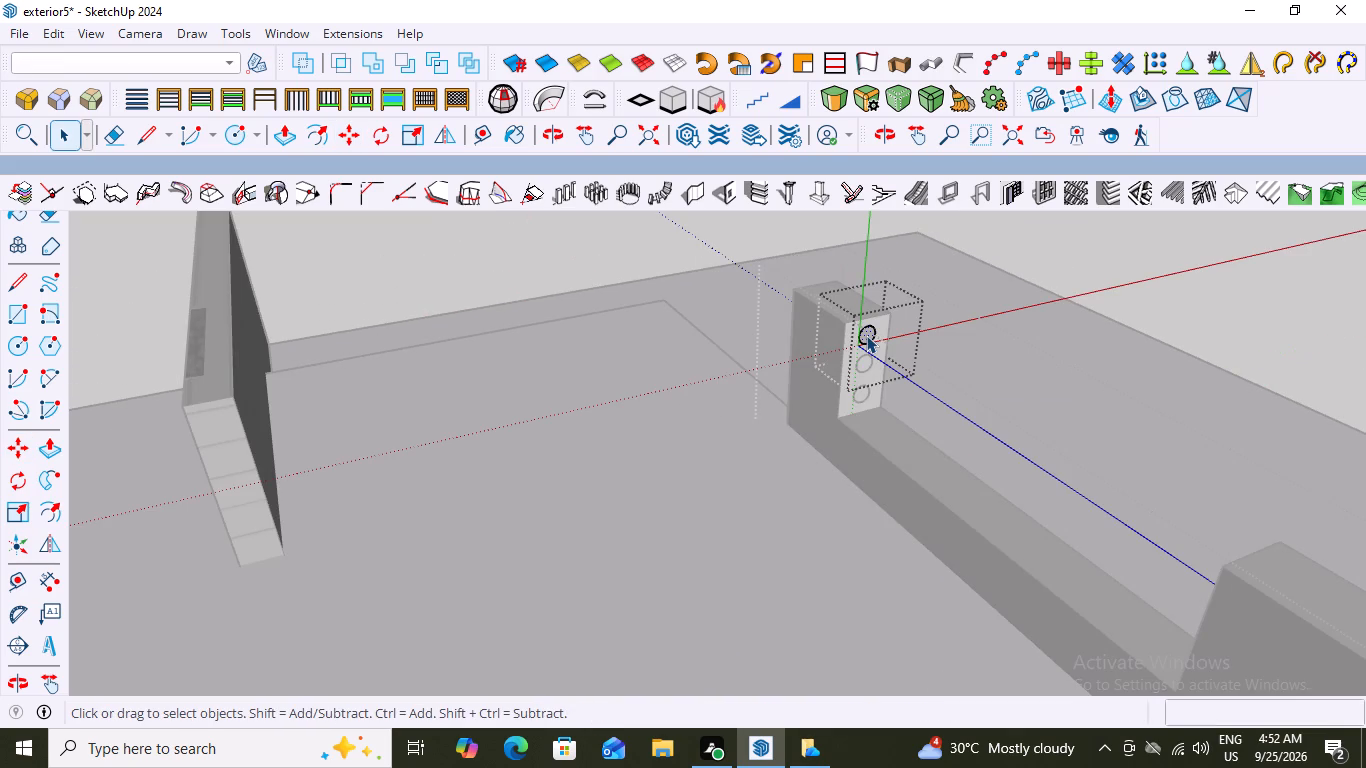
{"action": "scroll", "coordinate": [866, 335], "scroll_direction": "up", "scroll_amount": 7}
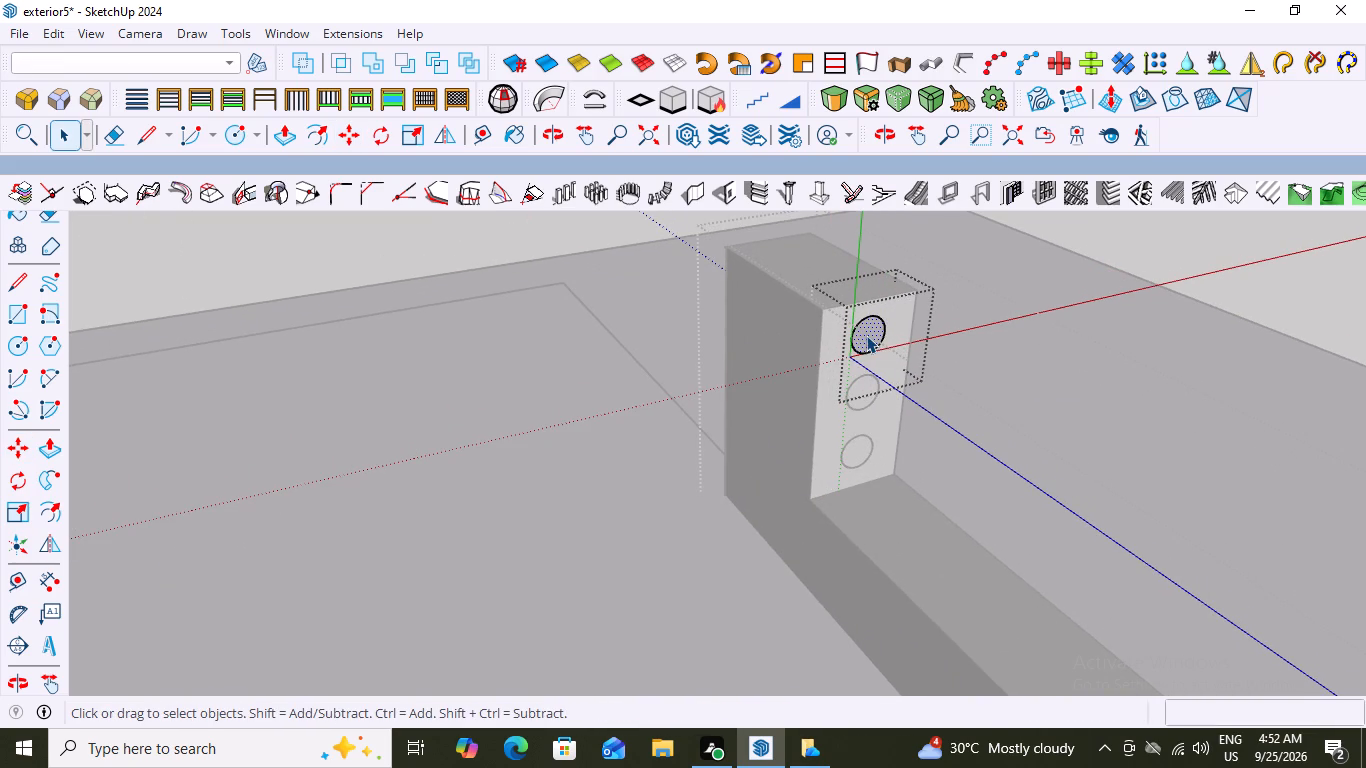
{"action": "key", "text": "p"}
{"action": "left_click", "coordinate": [873, 324]}
{"action": "scroll", "coordinate": [987, 431], "scroll_direction": "down", "scroll_amount": 5}
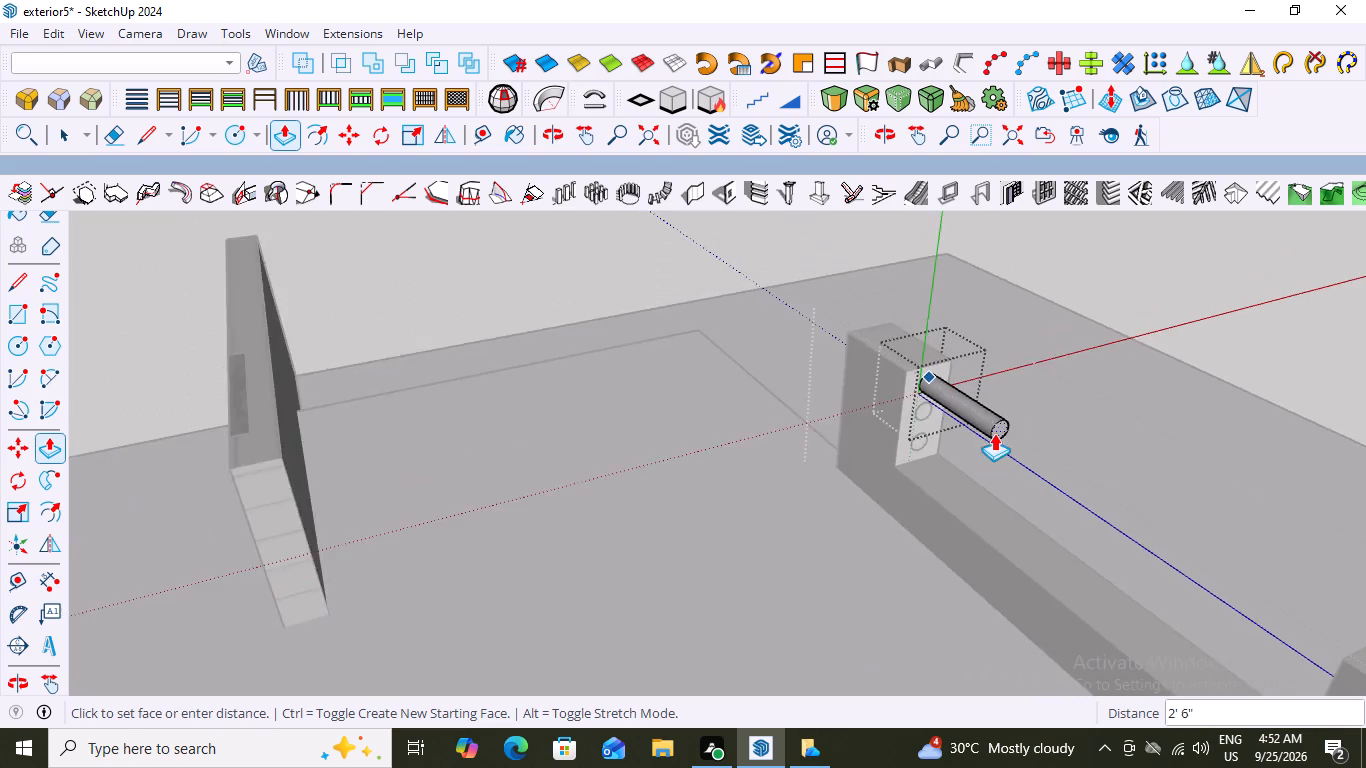
{"action": "scroll", "coordinate": [994, 433], "scroll_direction": "down", "scroll_amount": 9}
{"action": "middle_click_drag", "start_coordinate": [1034, 537], "coordinate": [1149, 538]}
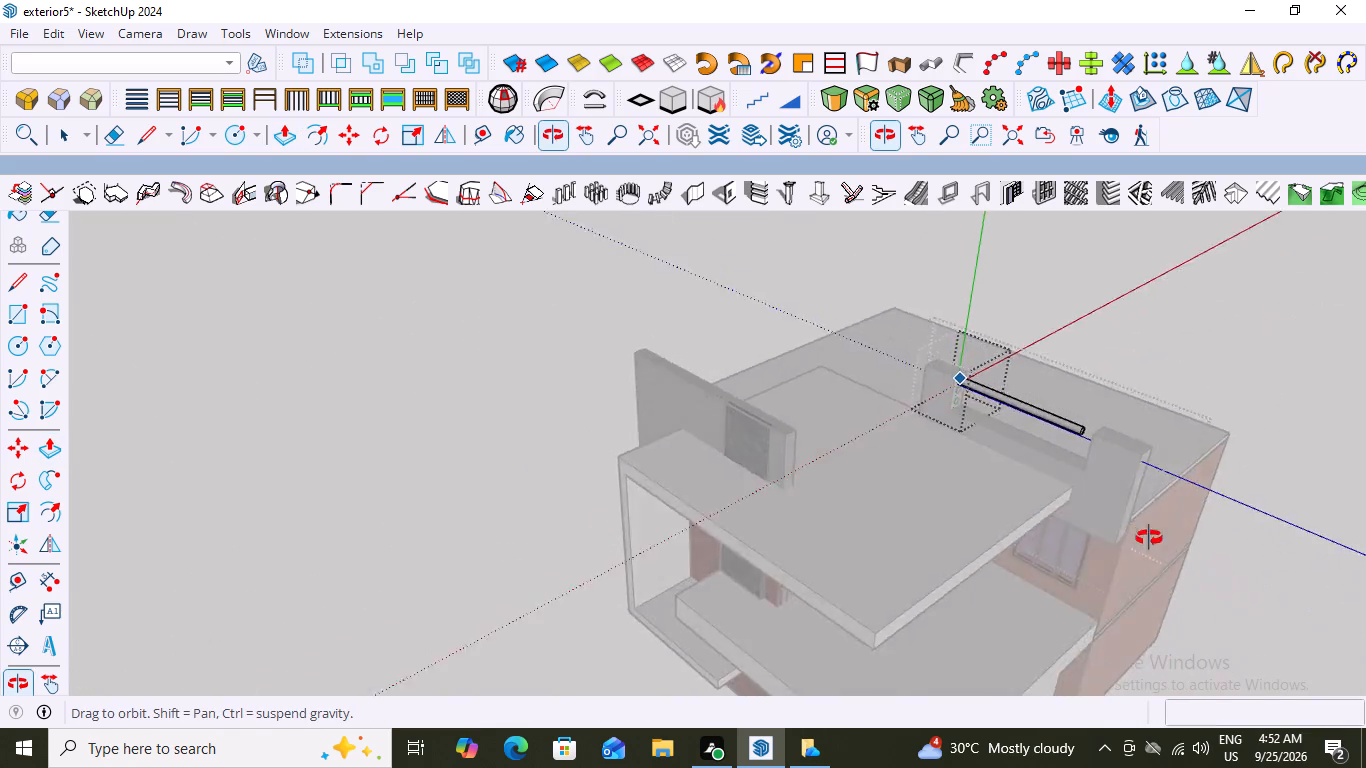
{"action": "middle_click_drag", "start_coordinate": [1149, 538], "coordinate": [1343, 482]}
{"action": "scroll", "coordinate": [989, 333], "scroll_direction": "up", "scroll_amount": 10}
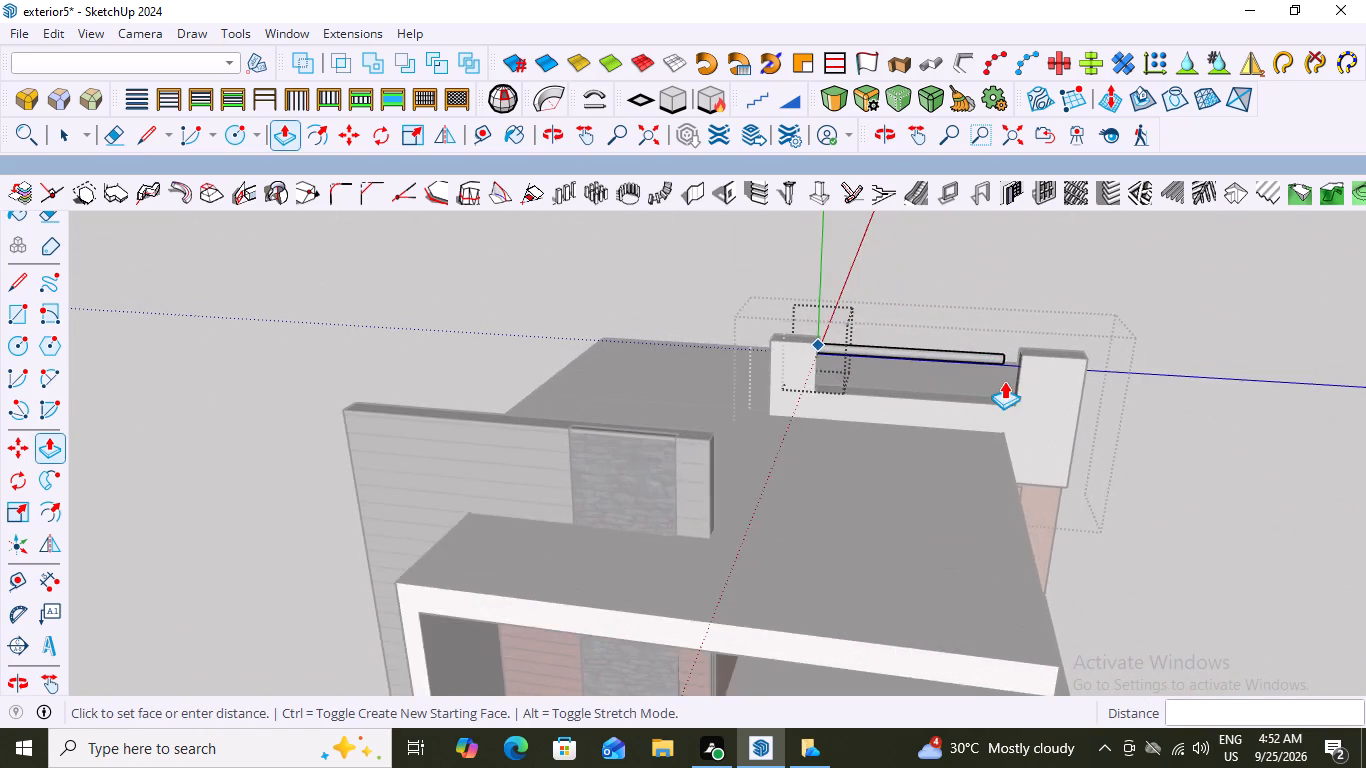
{"action": "scroll", "coordinate": [1004, 381], "scroll_direction": "up", "scroll_amount": 6}
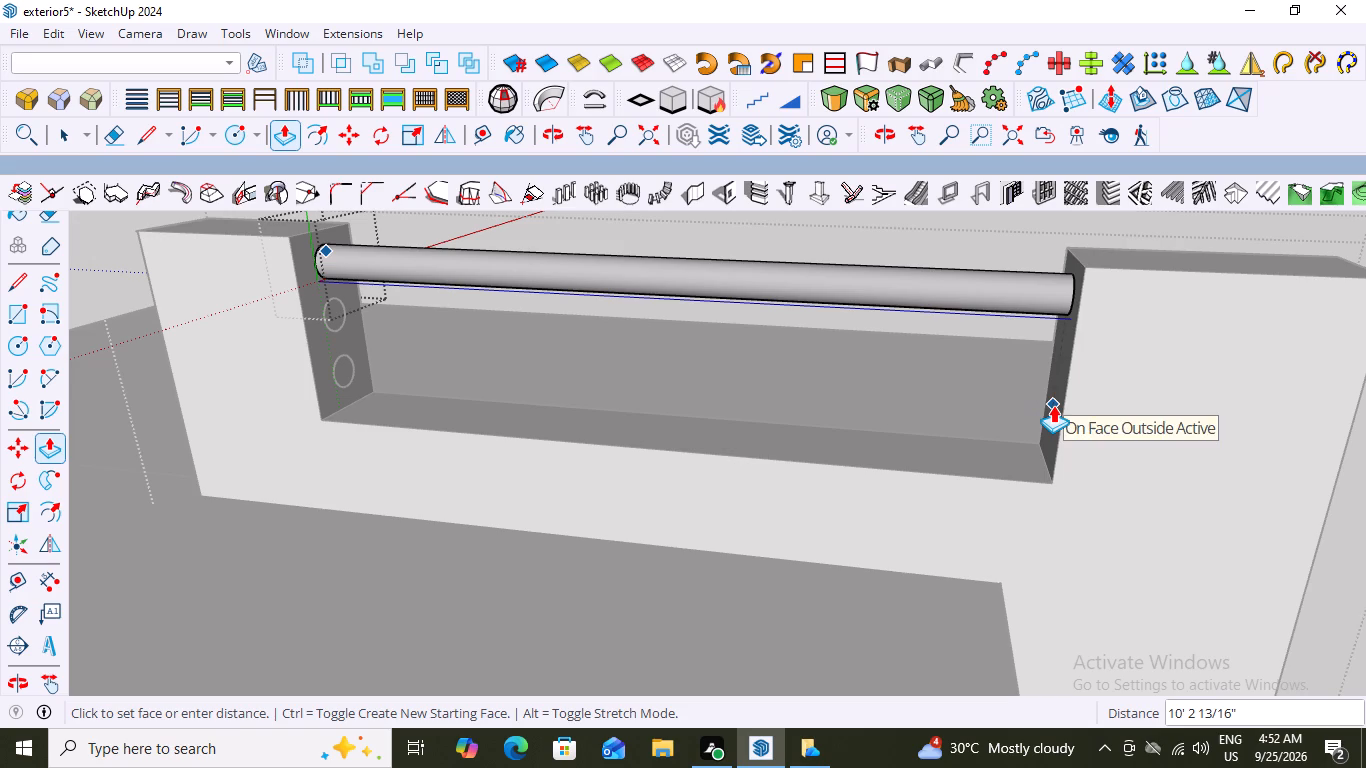
{"action": "left_click", "coordinate": [1048, 456]}
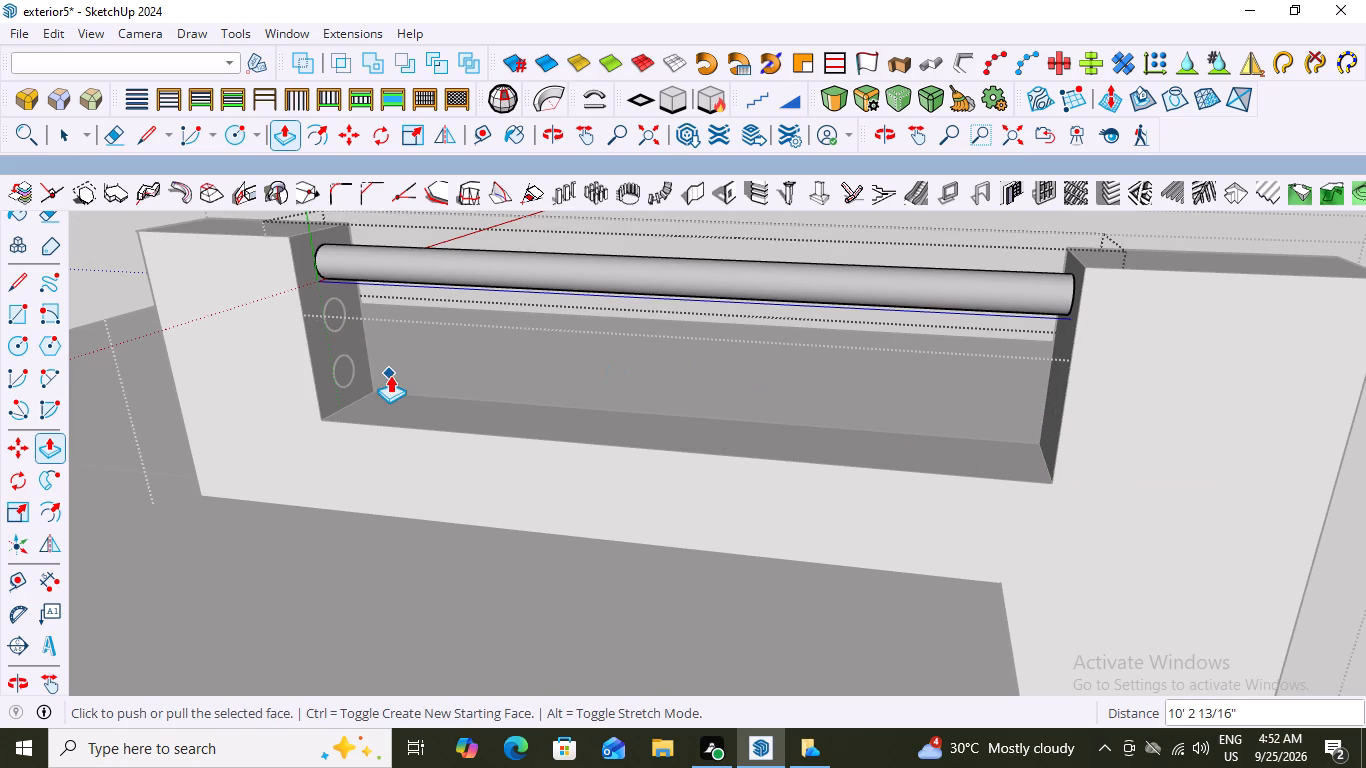
{"action": "key", "text": "space"}
{"action": "left_click", "coordinate": [410, 325]}
Push/Pull the middle circle inside its group about 10' 2 13/16" across the opening to the opposite pier, and exit the group.
{"action": "scroll", "coordinate": [347, 326], "scroll_direction": "up", "scroll_amount": 2}
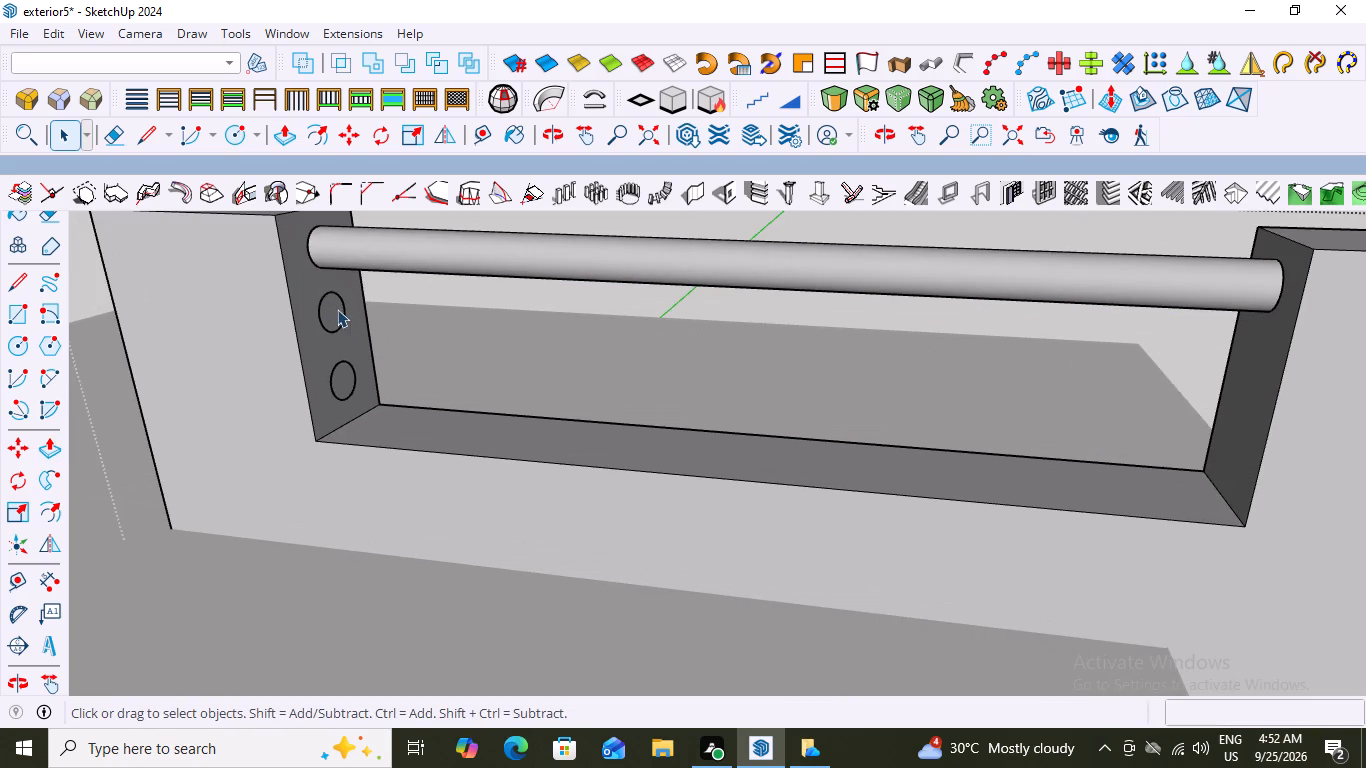
{"action": "left_click", "coordinate": [329, 310]}
{"action": "left_click", "coordinate": [329, 310]}
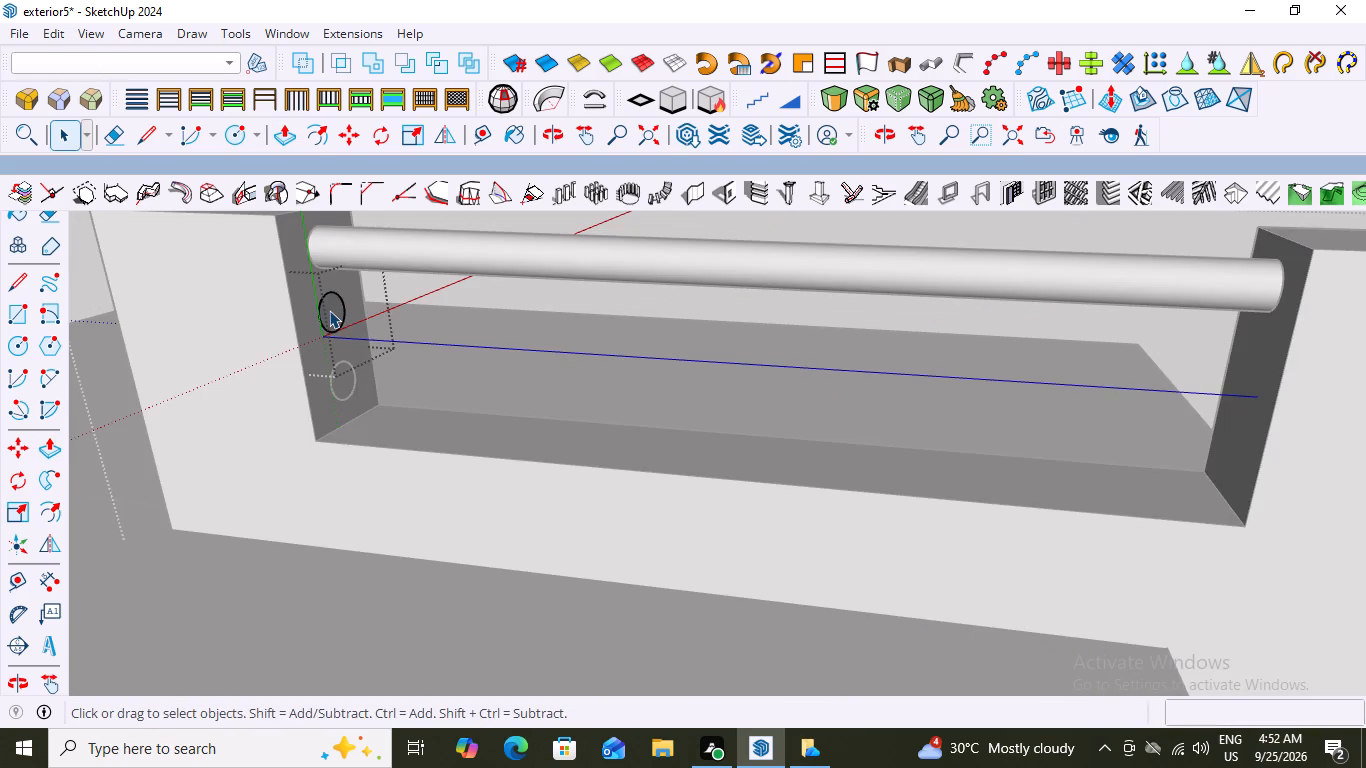
{"action": "left_click", "coordinate": [329, 310]}
{"action": "key", "text": "p"}
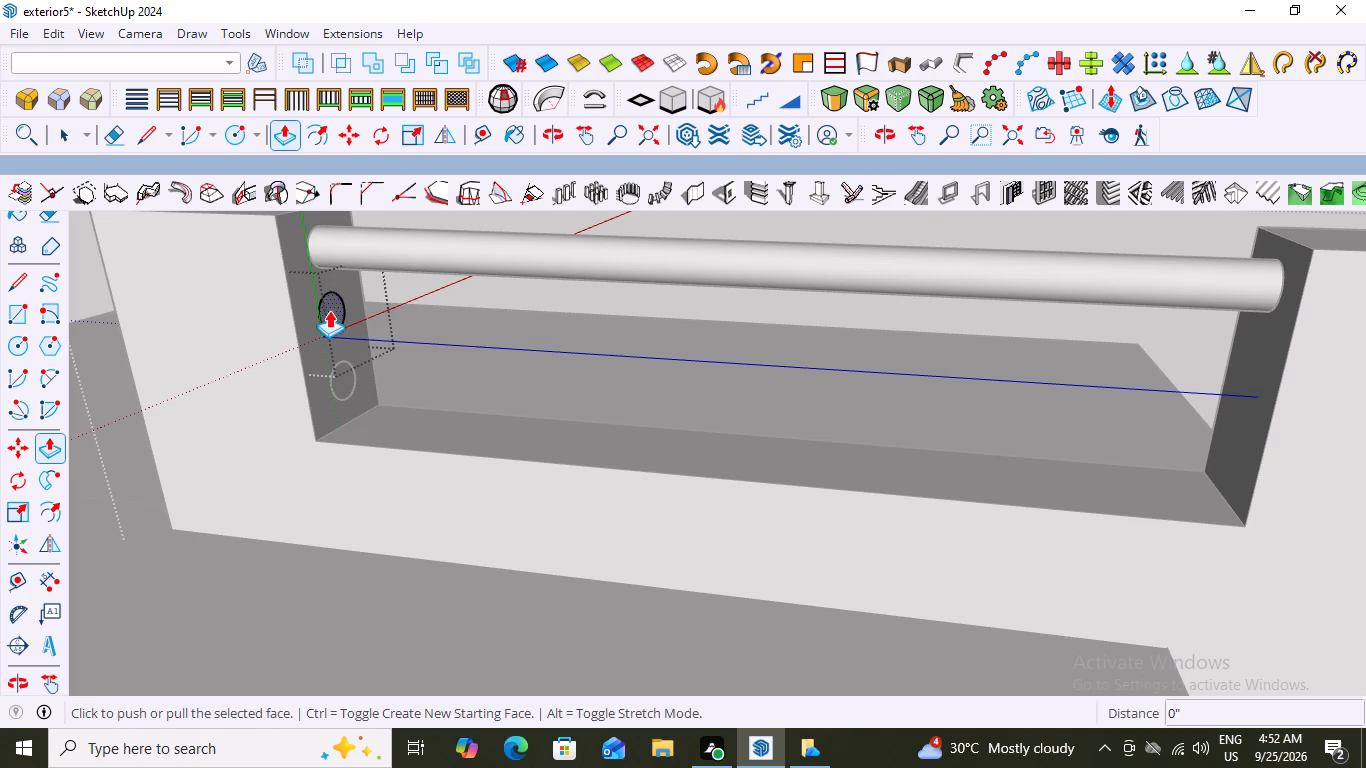
{"action": "left_click", "coordinate": [334, 296]}
{"action": "scroll", "coordinate": [528, 359], "scroll_direction": "down", "scroll_amount": 6}
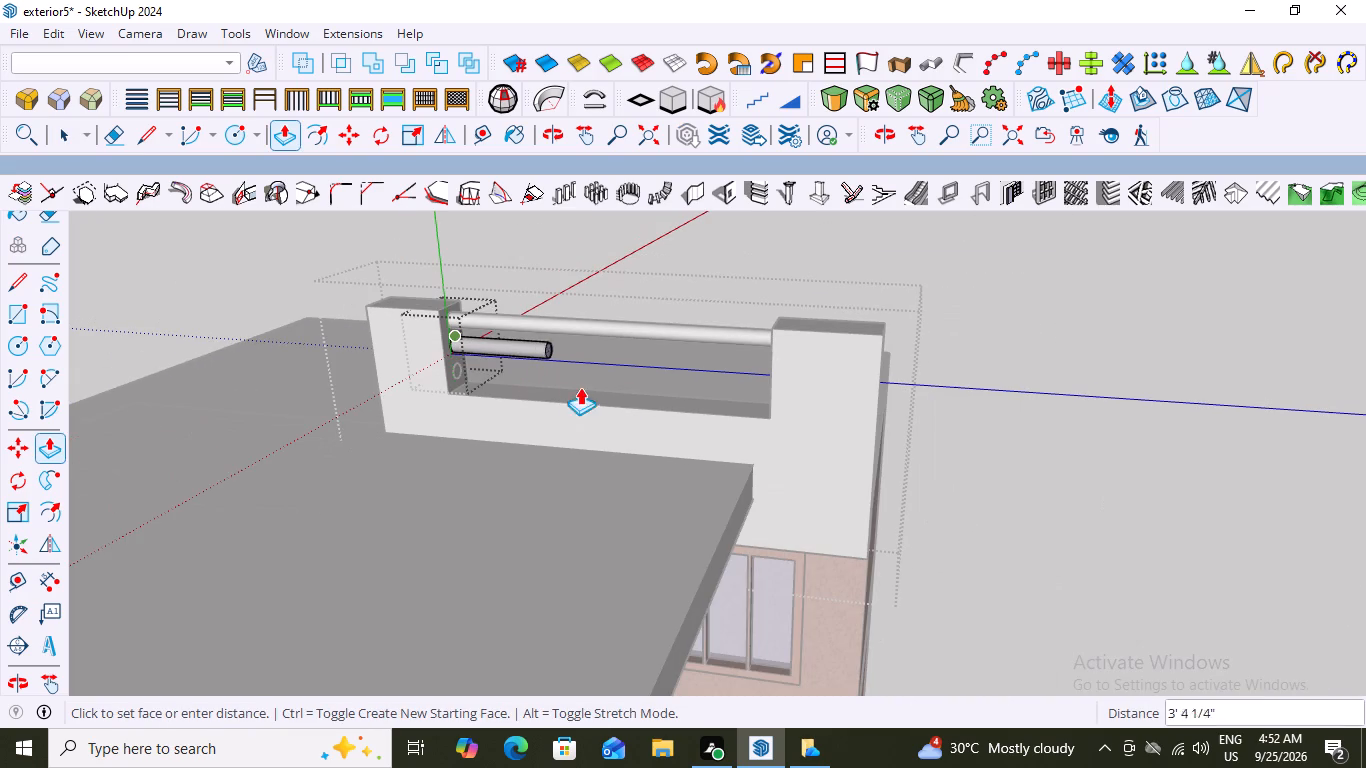
{"action": "middle_click_drag", "start_coordinate": [750, 374], "coordinate": [757, 374]}
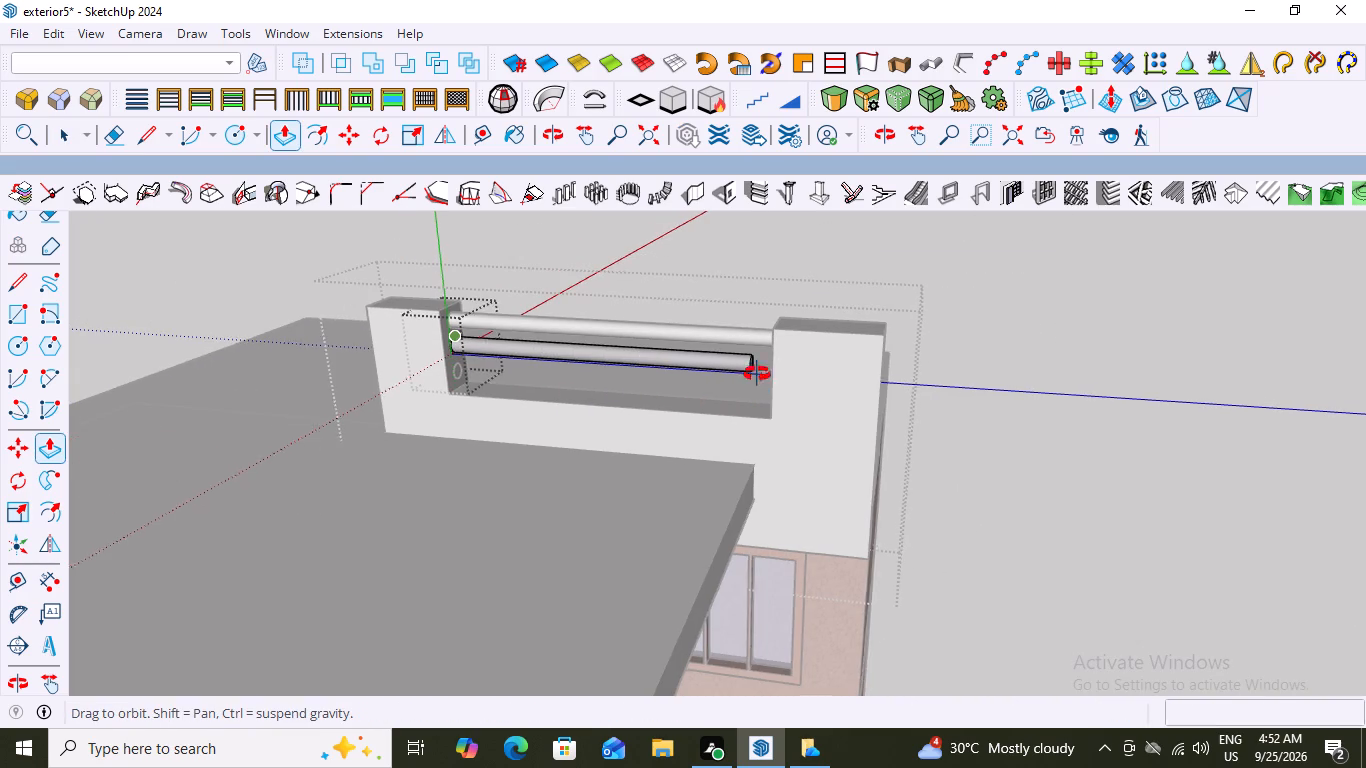
{"action": "middle_click_drag", "start_coordinate": [757, 374], "coordinate": [890, 321]}
{"action": "scroll", "coordinate": [890, 321], "scroll_direction": "up", "scroll_amount": 10}
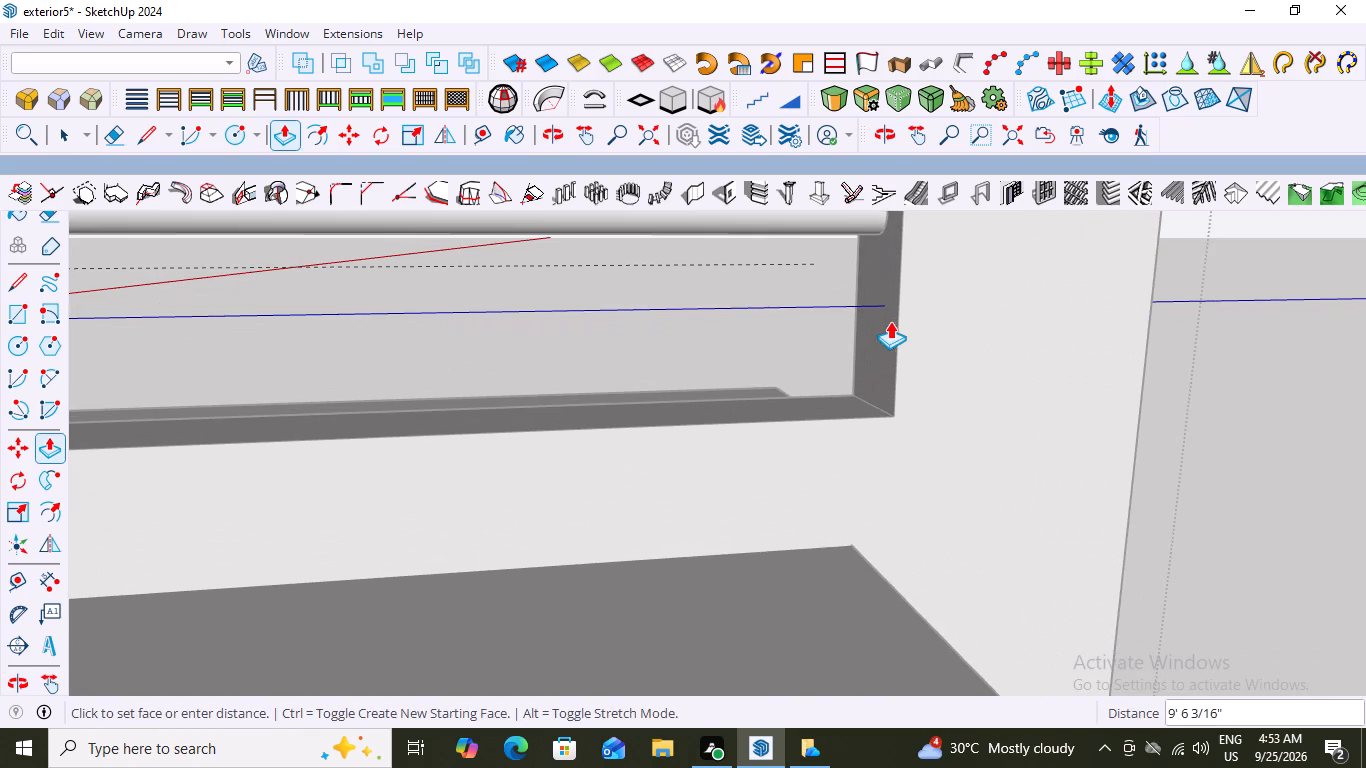
{"action": "scroll", "coordinate": [746, 368], "scroll_direction": "down", "scroll_amount": 3}
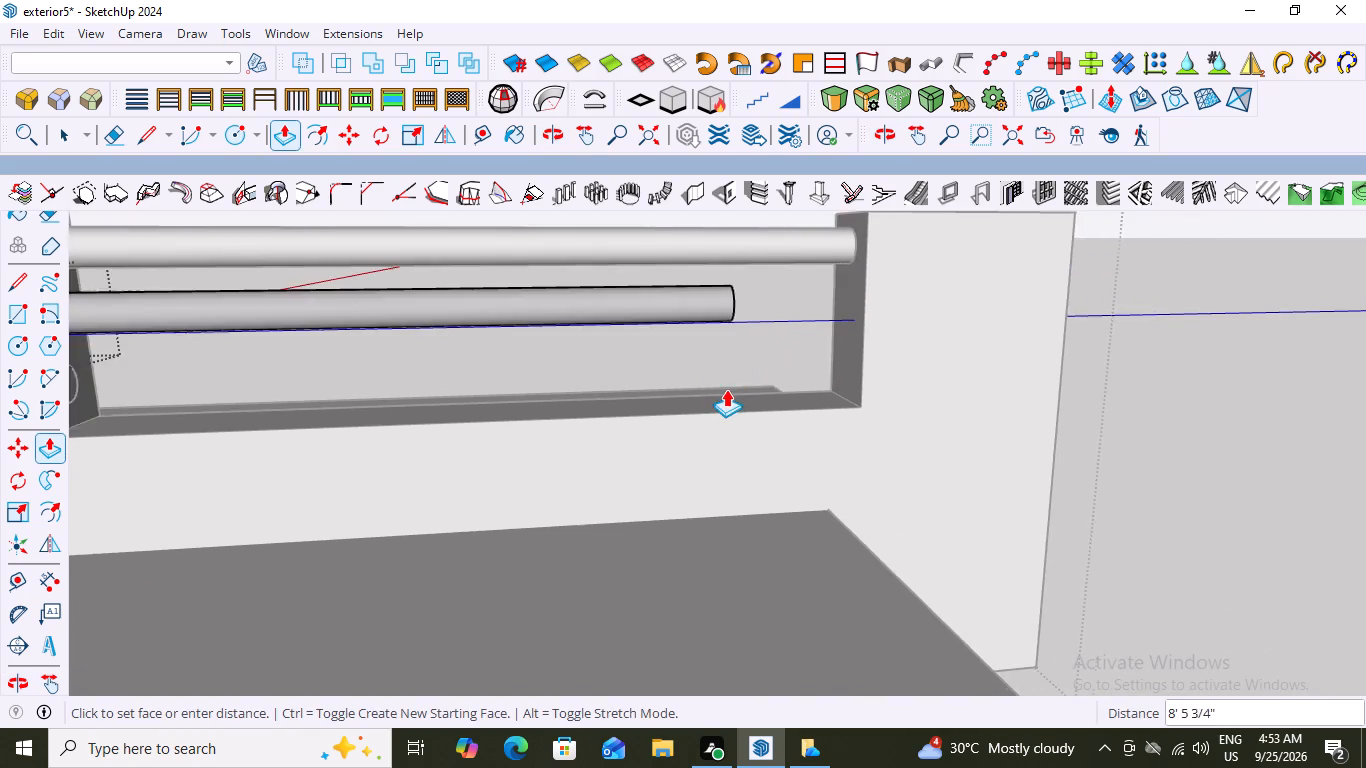
{"action": "scroll", "coordinate": [726, 389], "scroll_direction": "down", "scroll_amount": 5}
{"action": "scroll", "coordinate": [790, 378], "scroll_direction": "up", "scroll_amount": 3}
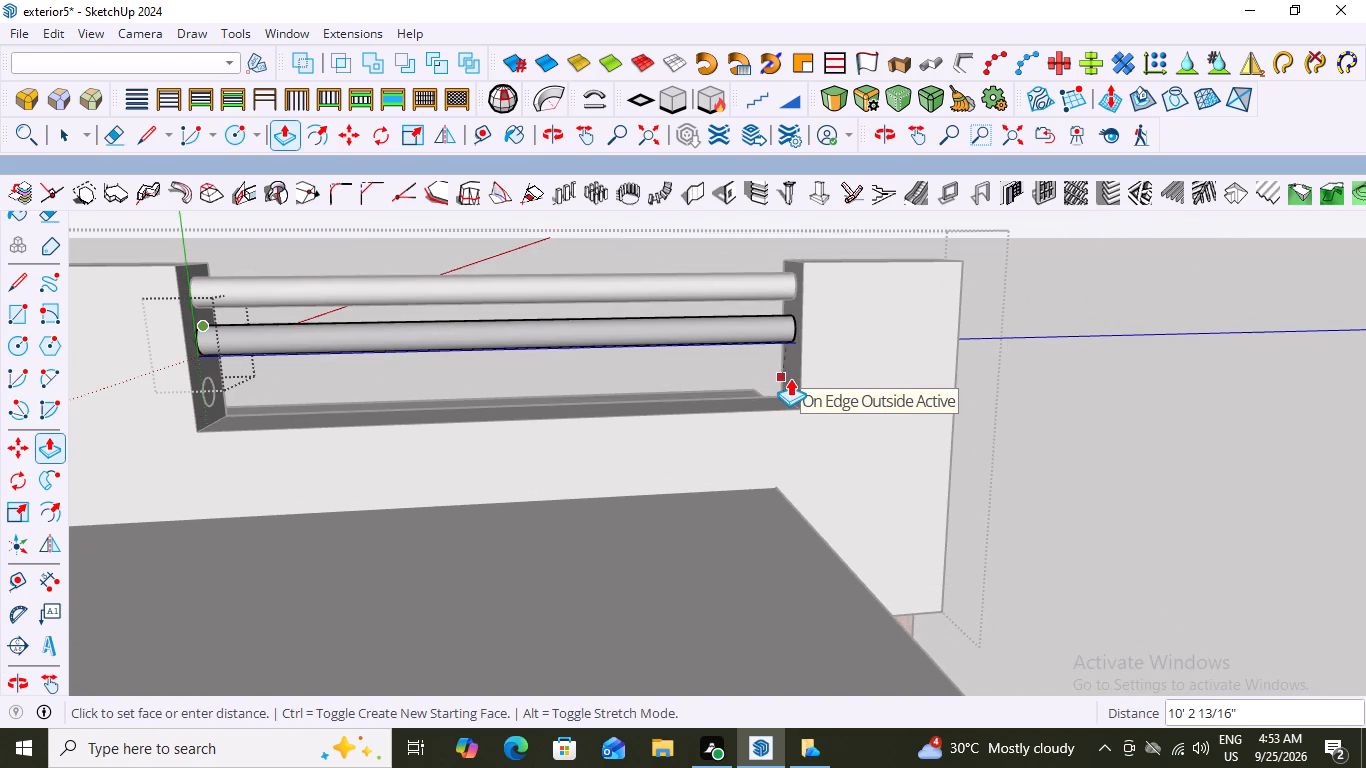
{"action": "scroll", "coordinate": [790, 378], "scroll_direction": "up", "scroll_amount": 3}
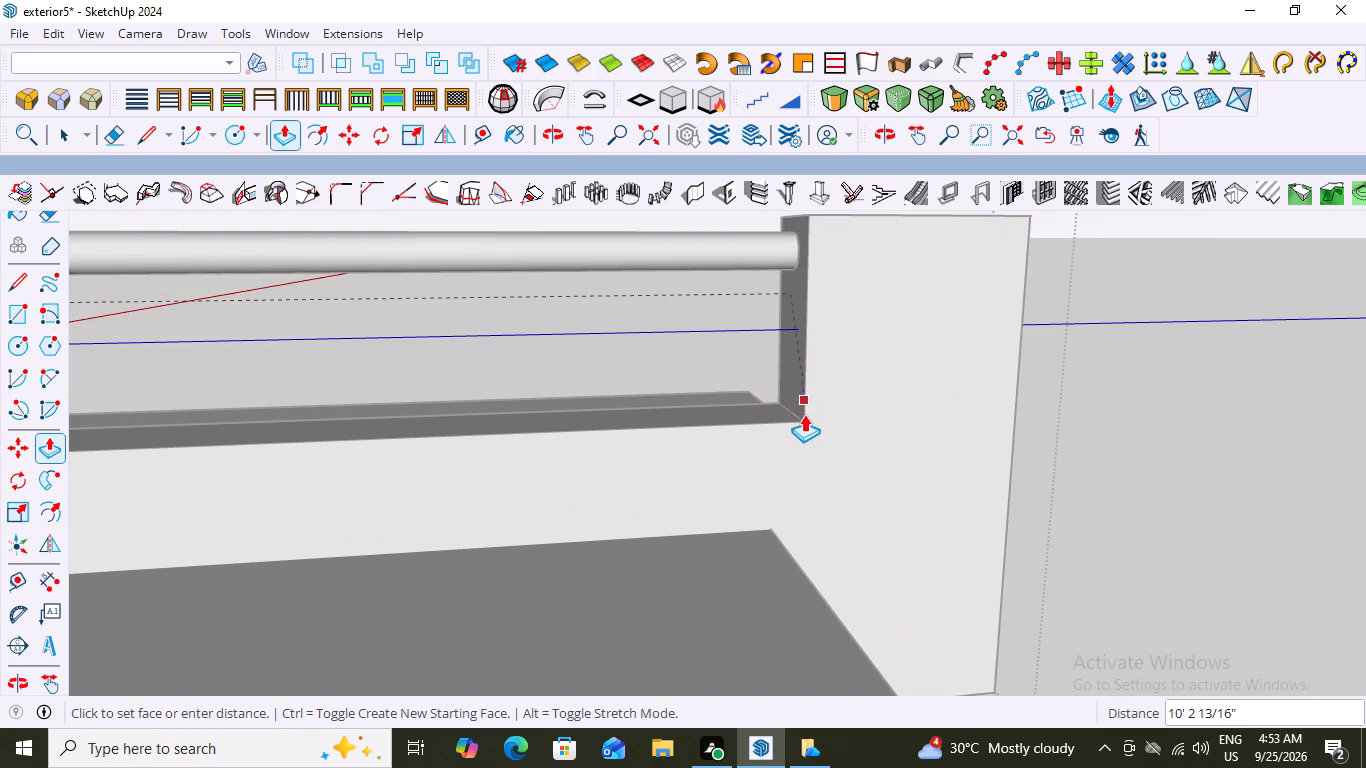
{"action": "left_click", "coordinate": [804, 420]}
{"action": "scroll", "coordinate": [736, 399], "scroll_direction": "down", "scroll_amount": 3}
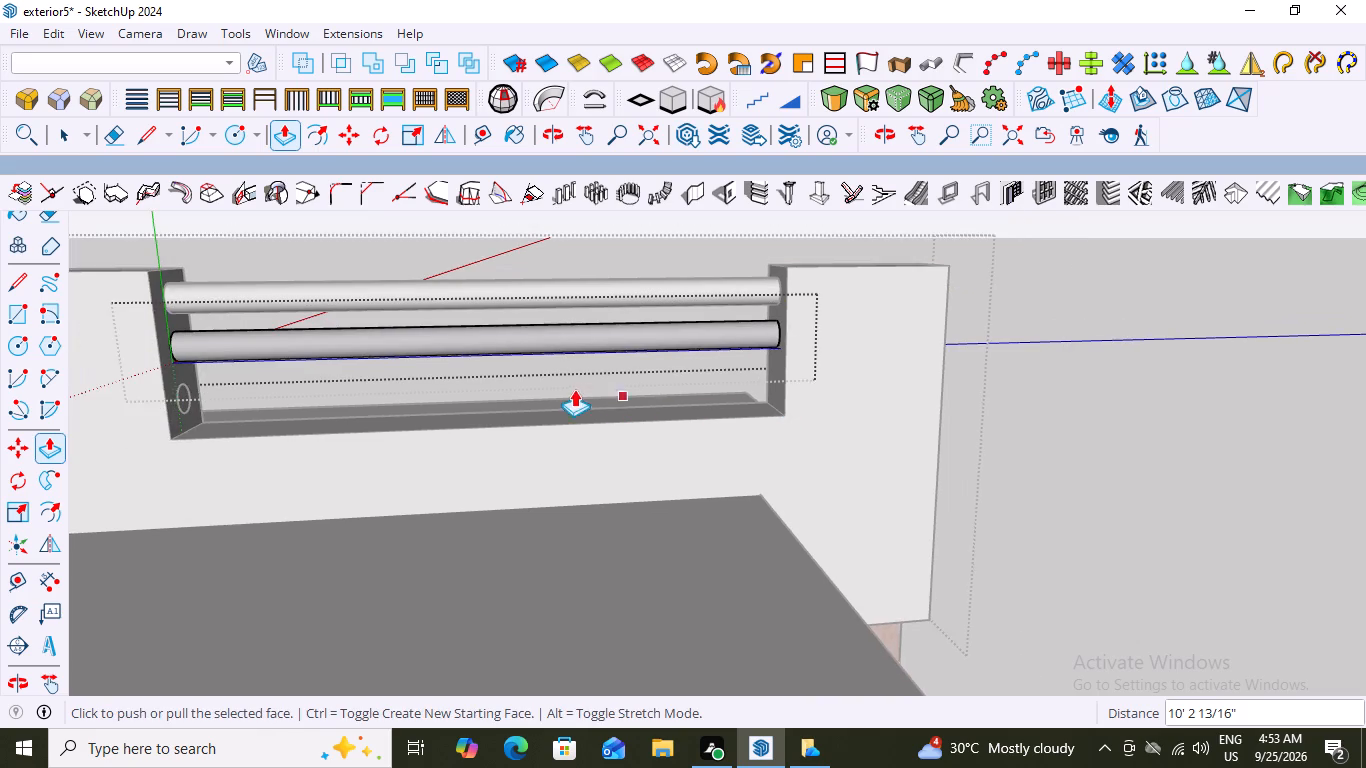
{"action": "scroll", "coordinate": [570, 390], "scroll_direction": "down", "scroll_amount": 1}
{"action": "scroll", "coordinate": [230, 425], "scroll_direction": "up", "scroll_amount": 2}
{"action": "key", "text": "space"}
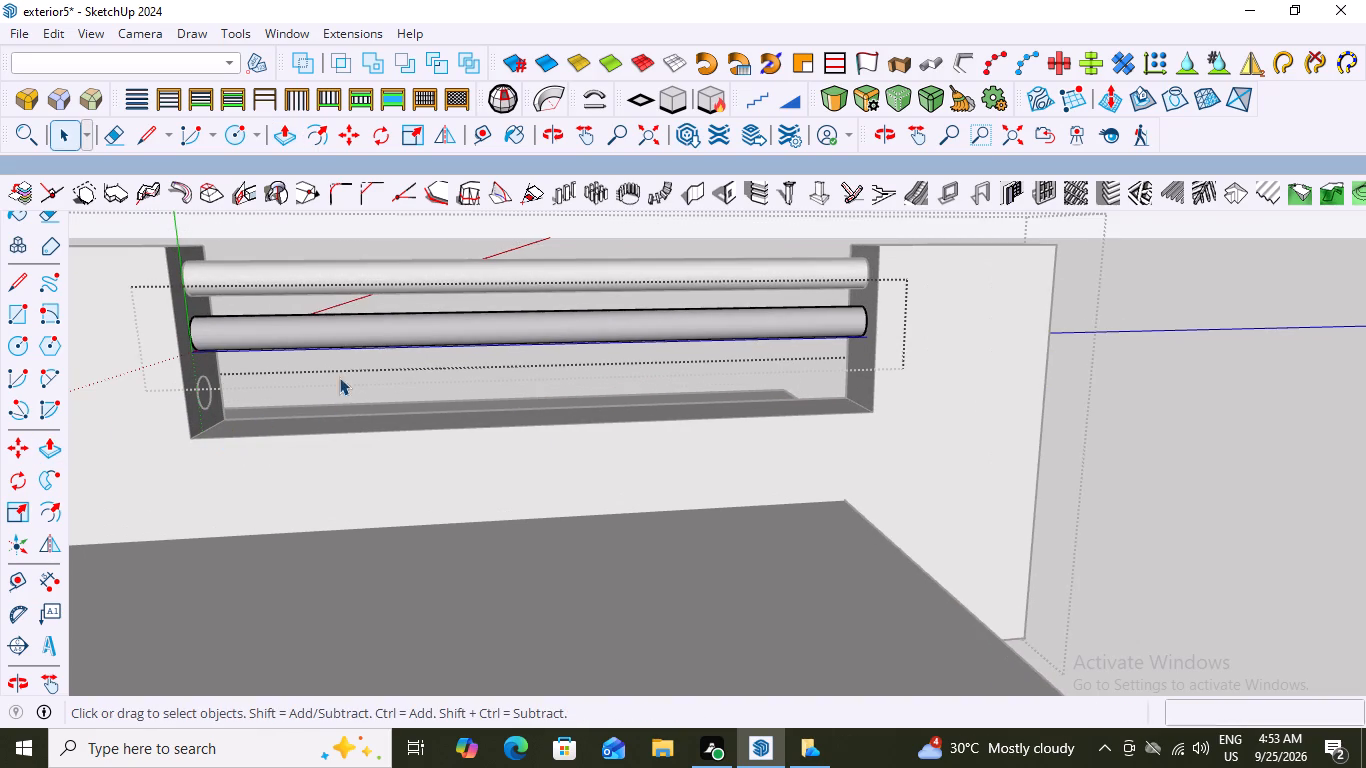
{"action": "left_click", "coordinate": [340, 368]}
{"action": "left_click", "coordinate": [328, 473]}
Push/Pull the bottom circle inside its group about 10' 2 13/16" across the opening to the opposite pier, and exit the group.
{"action": "middle_click_drag", "start_coordinate": [333, 363], "coordinate": [228, 366]}
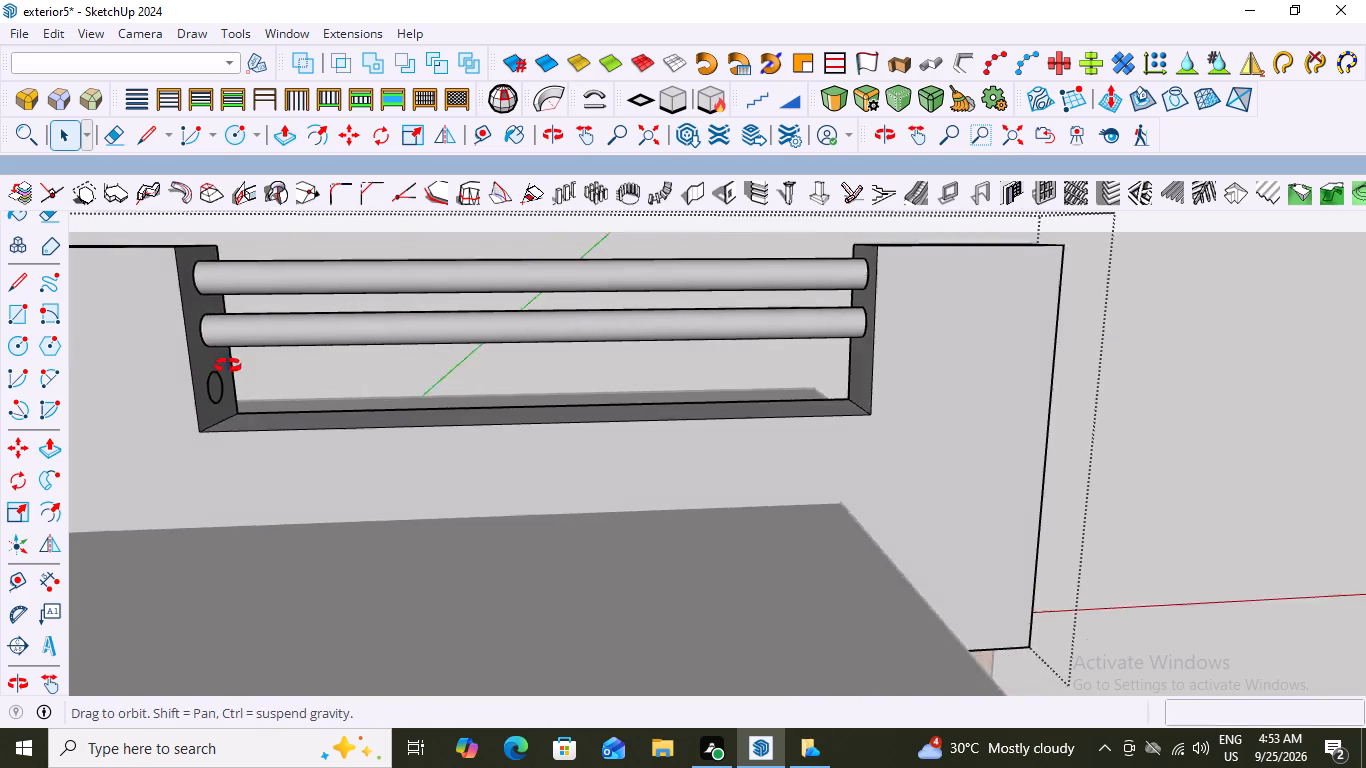
{"action": "middle_click_drag", "start_coordinate": [228, 366], "coordinate": [209, 365]}
{"action": "scroll", "coordinate": [254, 365], "scroll_direction": "up", "scroll_amount": 2}
{"action": "double_click", "coordinate": [282, 368]}
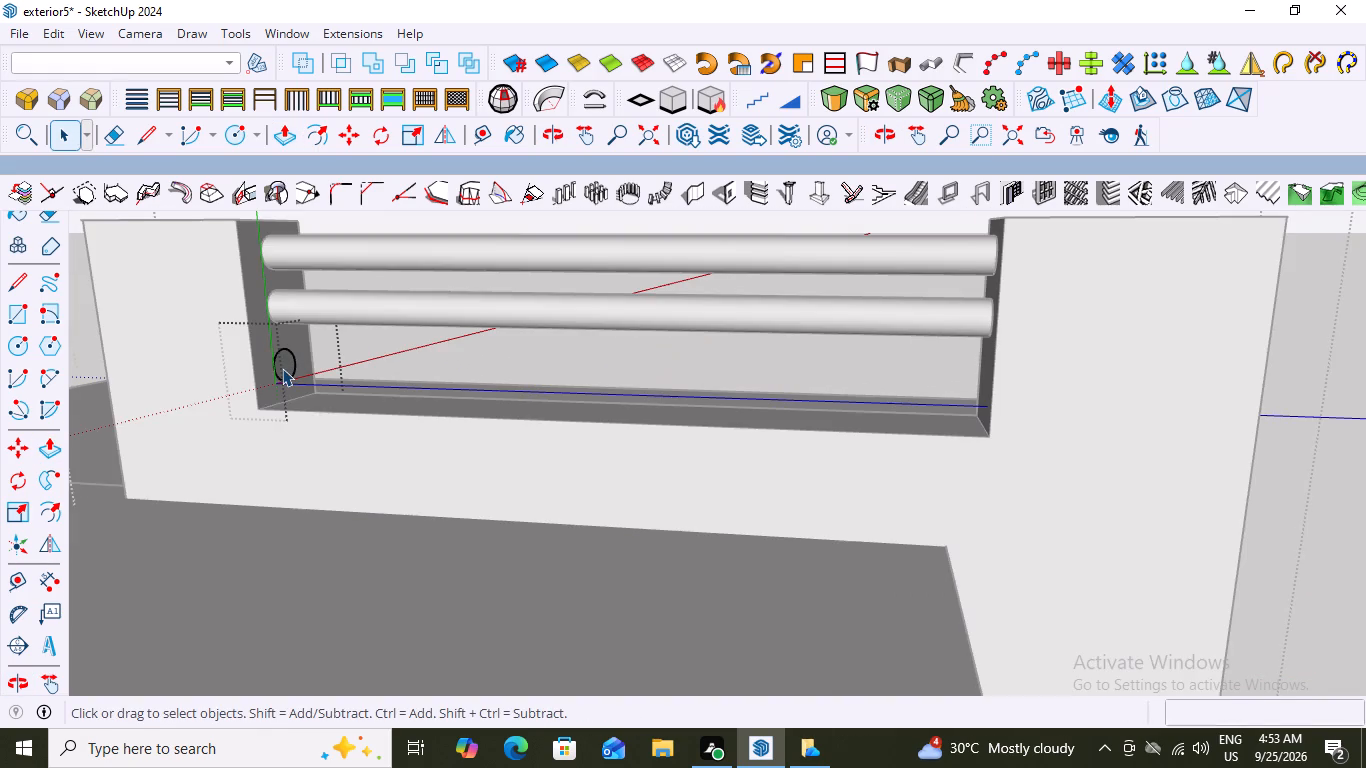
{"action": "left_click", "coordinate": [282, 368]}
{"action": "key", "text": "p"}
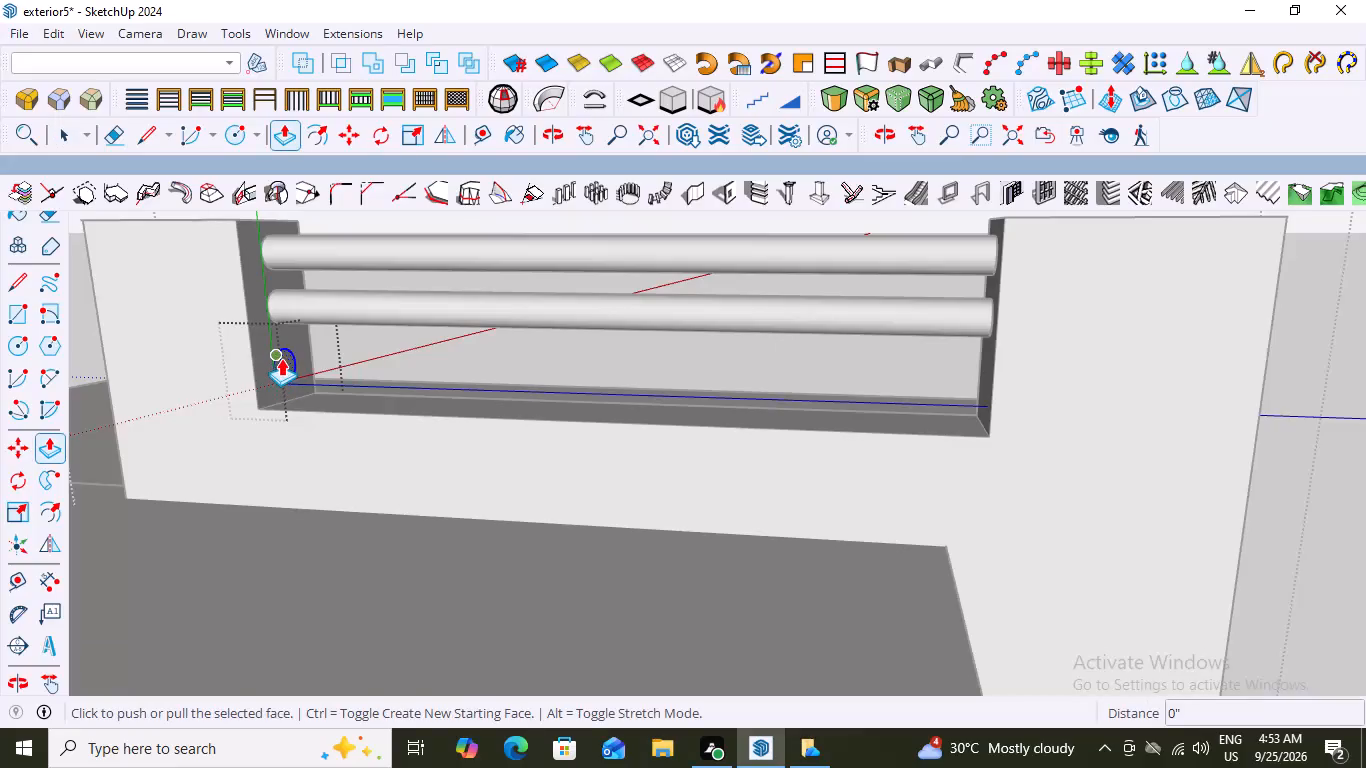
{"action": "left_click", "coordinate": [281, 358]}
{"action": "scroll", "coordinate": [583, 396], "scroll_direction": "down", "scroll_amount": 2}
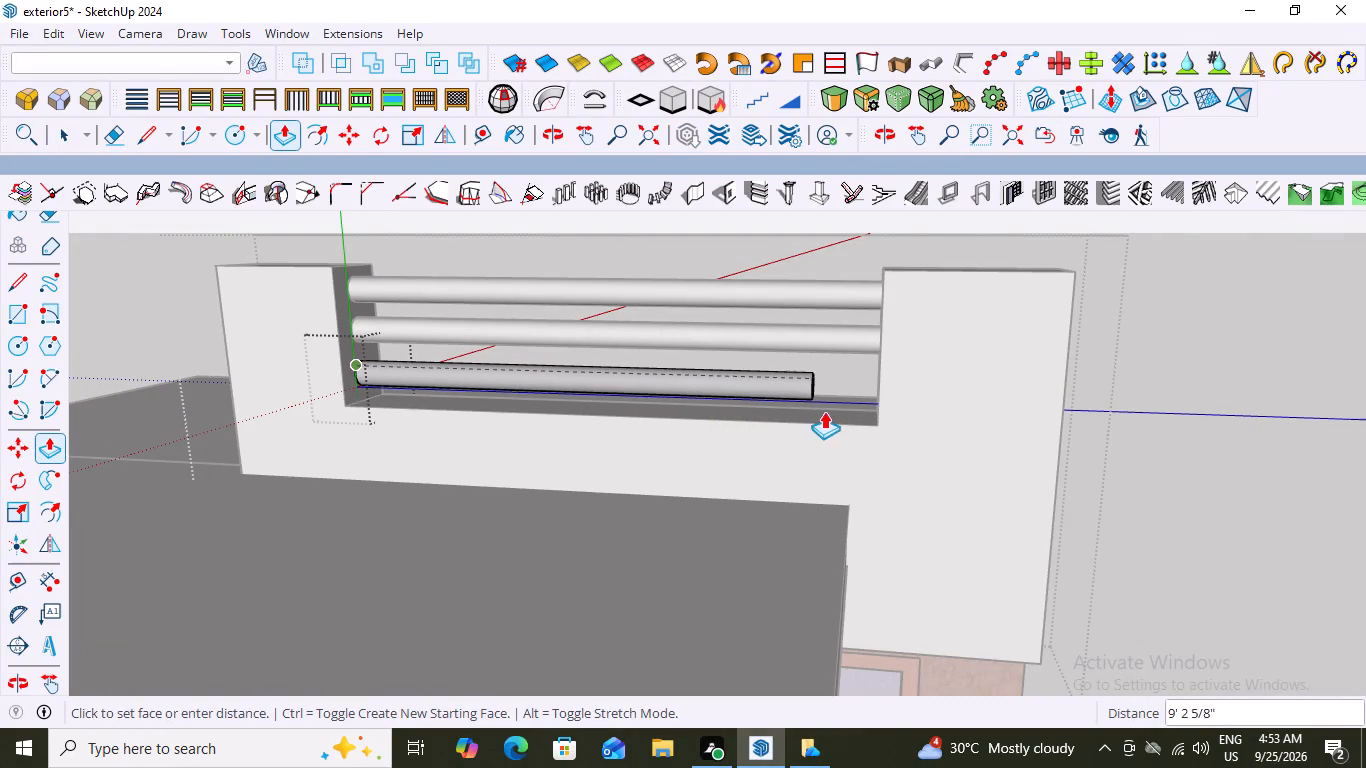
{"action": "middle_click_drag", "start_coordinate": [889, 406], "coordinate": [1025, 395]}
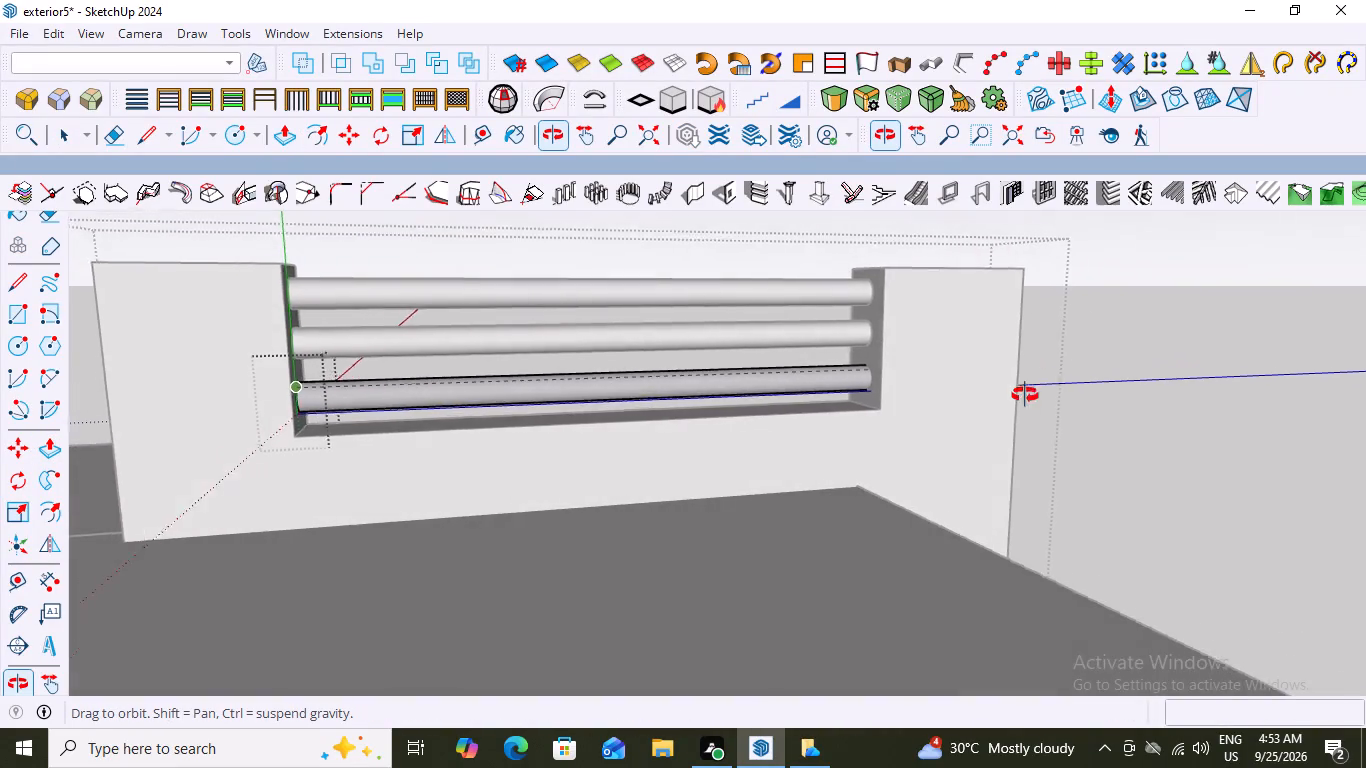
{"action": "middle_click_drag", "start_coordinate": [1025, 395], "coordinate": [1014, 398]}
{"action": "scroll", "coordinate": [889, 382], "scroll_direction": "up", "scroll_amount": 6}
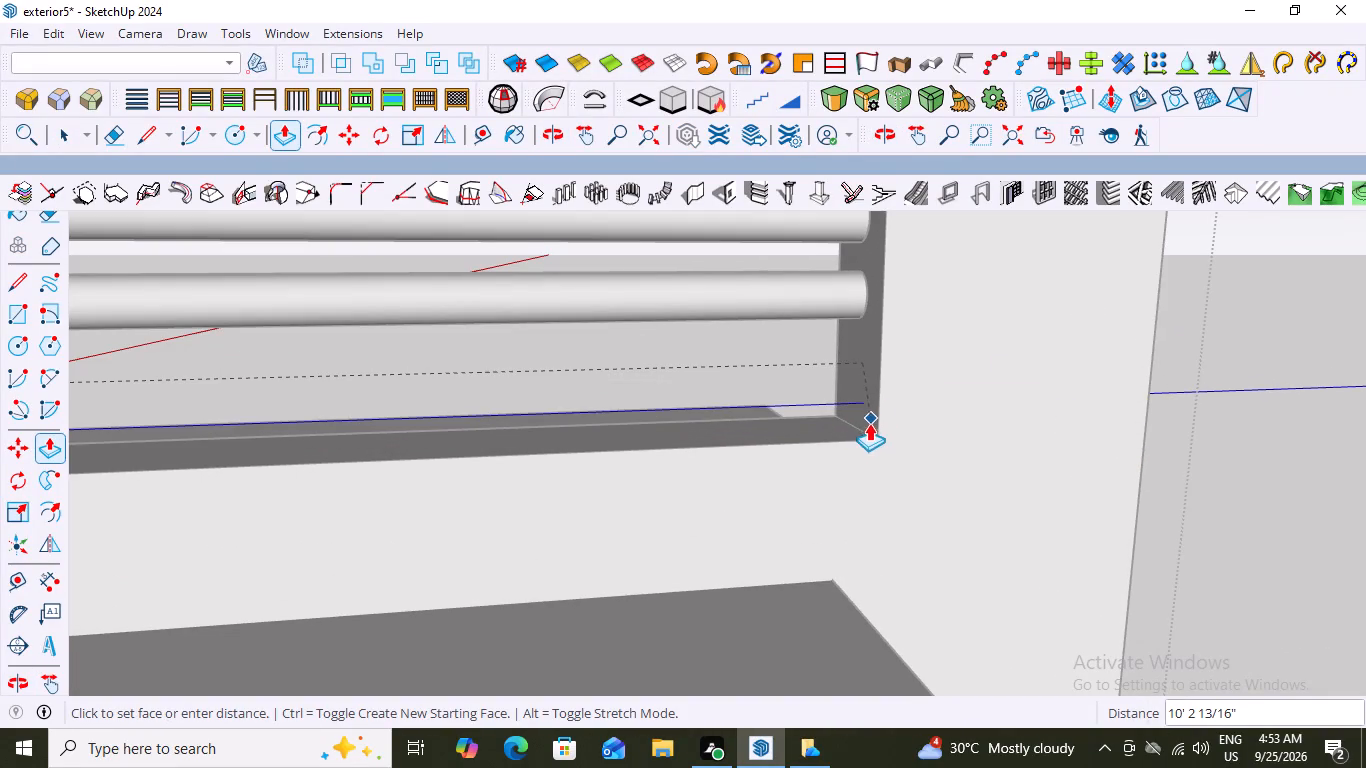
{"action": "left_click", "coordinate": [870, 441]}
{"action": "scroll", "coordinate": [649, 453], "scroll_direction": "down", "scroll_amount": 4}
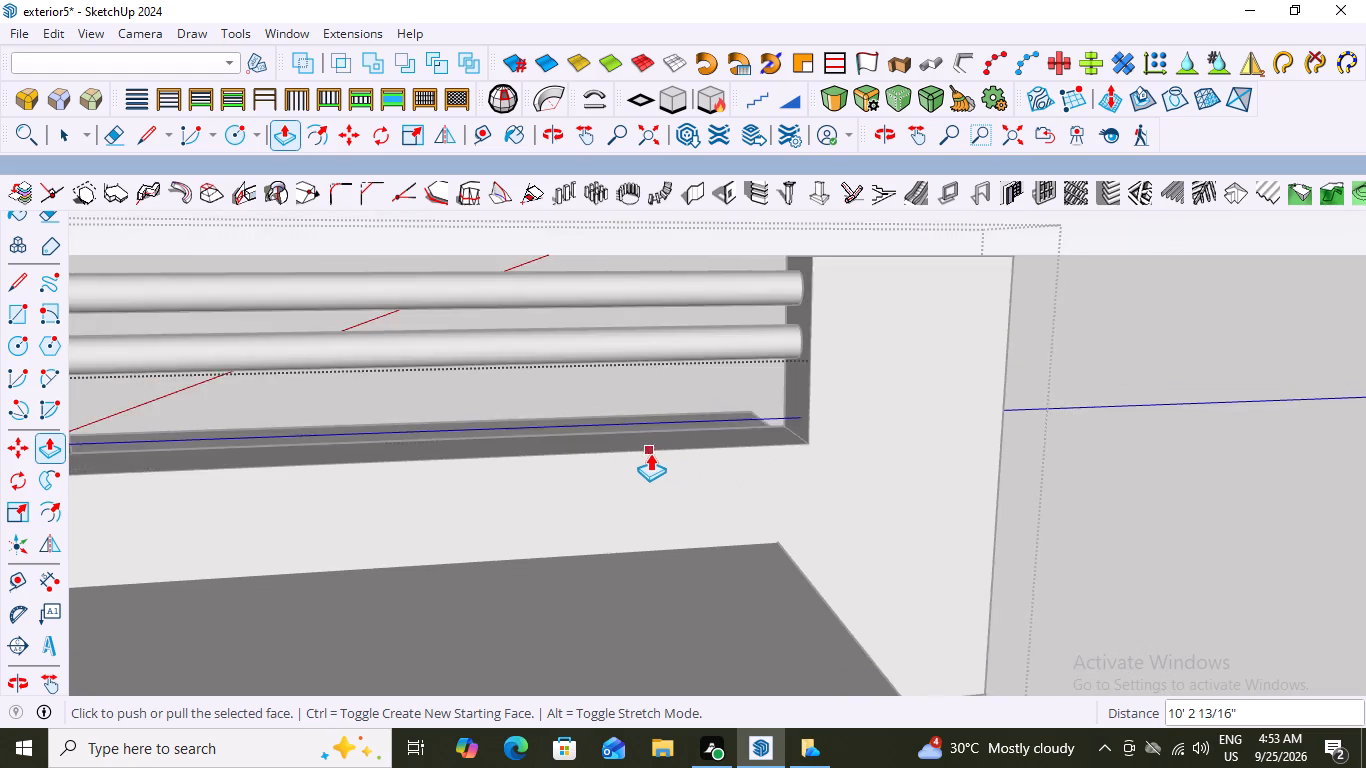
{"action": "scroll", "coordinate": [650, 453], "scroll_direction": "down", "scroll_amount": 4}
{"action": "key", "text": "space"}
{"action": "left_click", "coordinate": [1064, 300]}
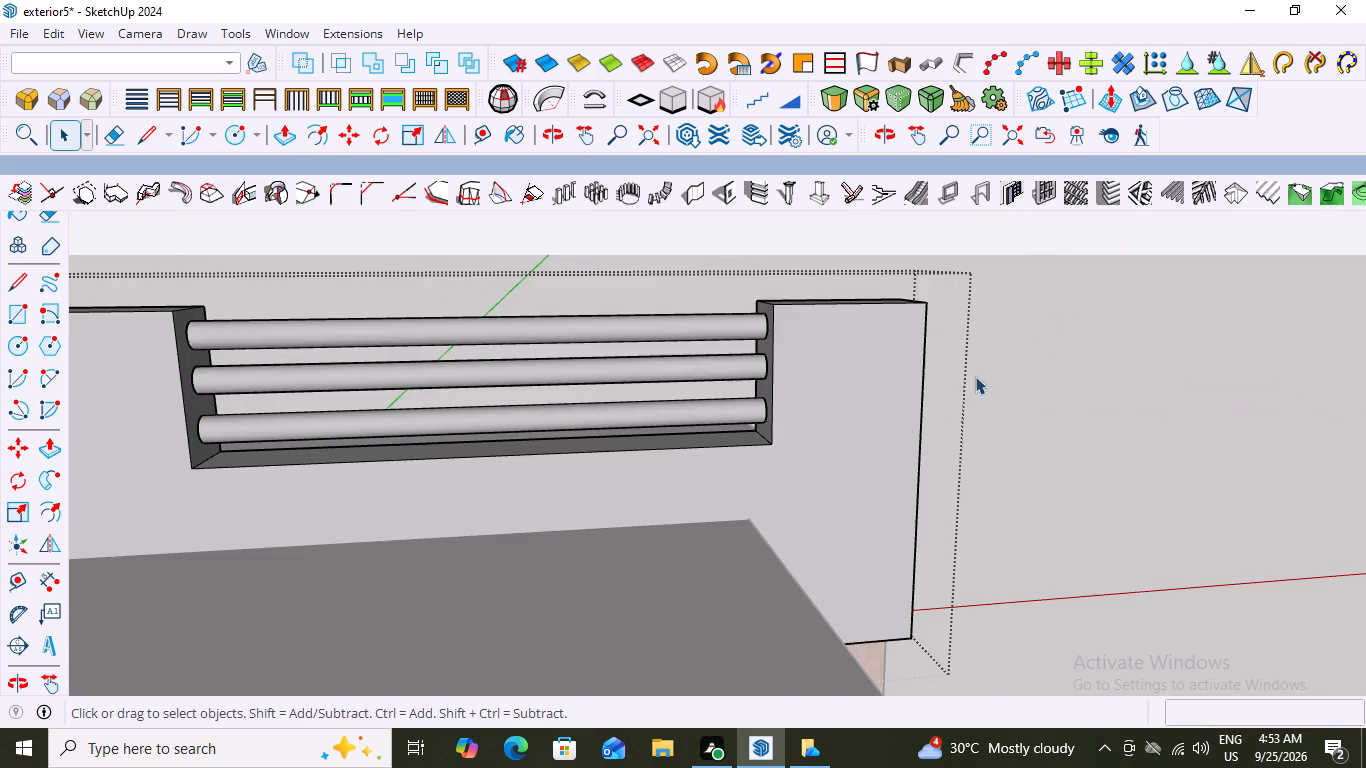
{"action": "scroll", "coordinate": [918, 399], "scroll_direction": "down", "scroll_amount": 1}
{"action": "middle_click_drag", "start_coordinate": [918, 399], "coordinate": [931, 370]}
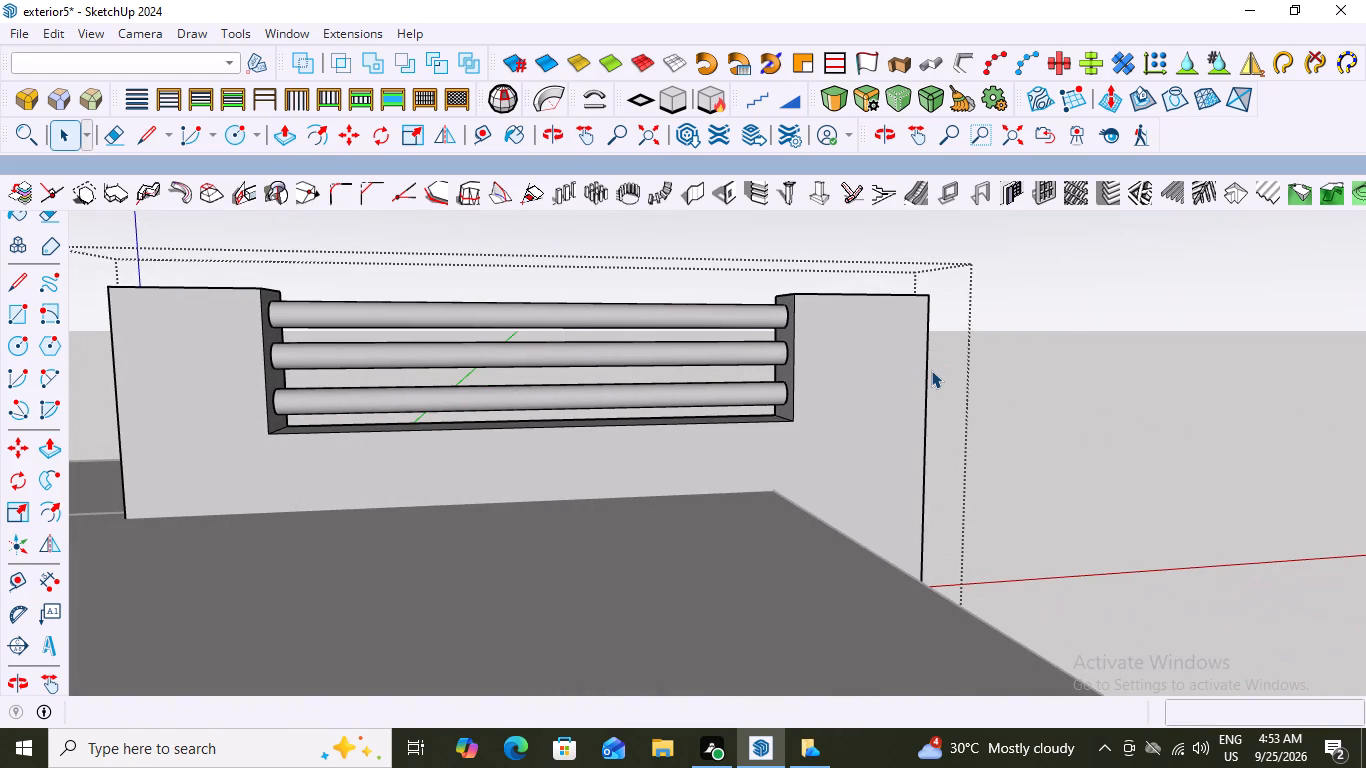
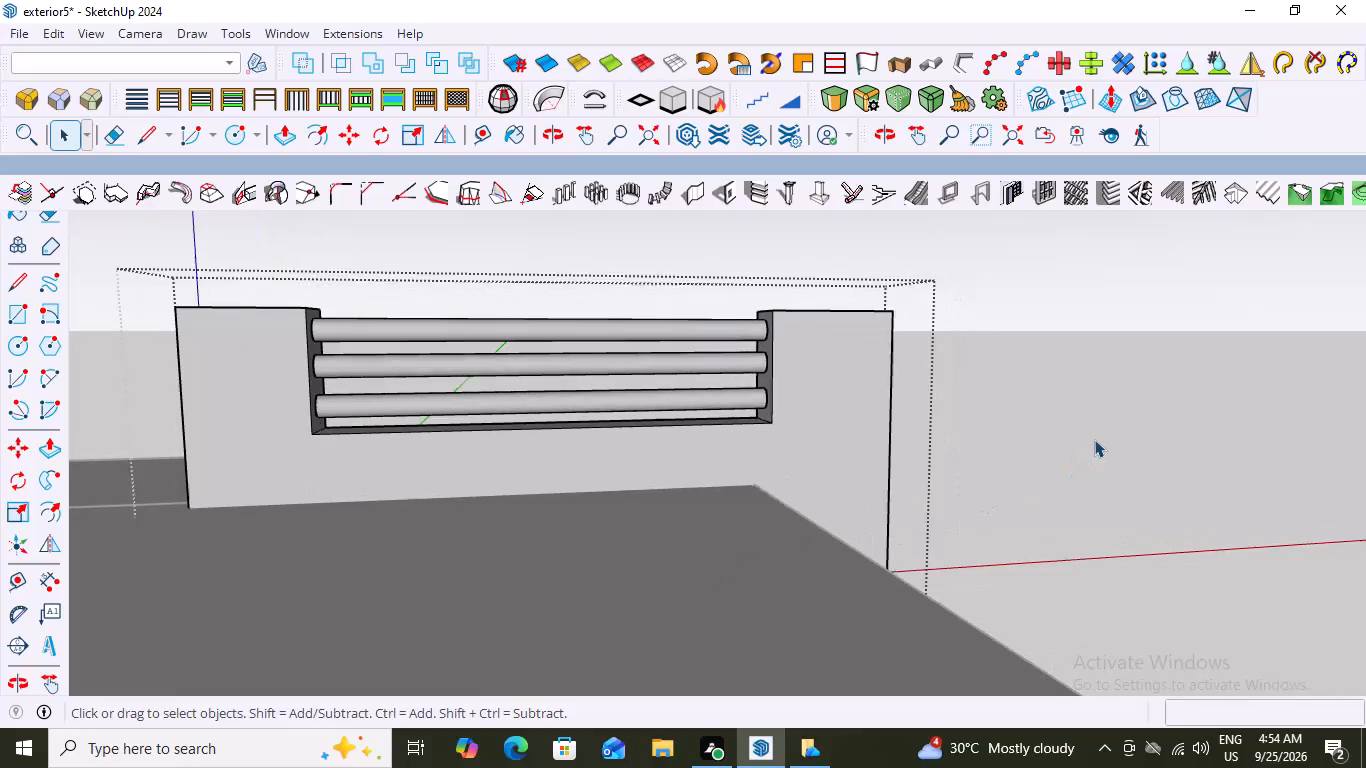
Close the parapet group that contains the three round rails.
{"action": "key", "text": "space"}
{"action": "left_click", "coordinate": [1034, 338]}
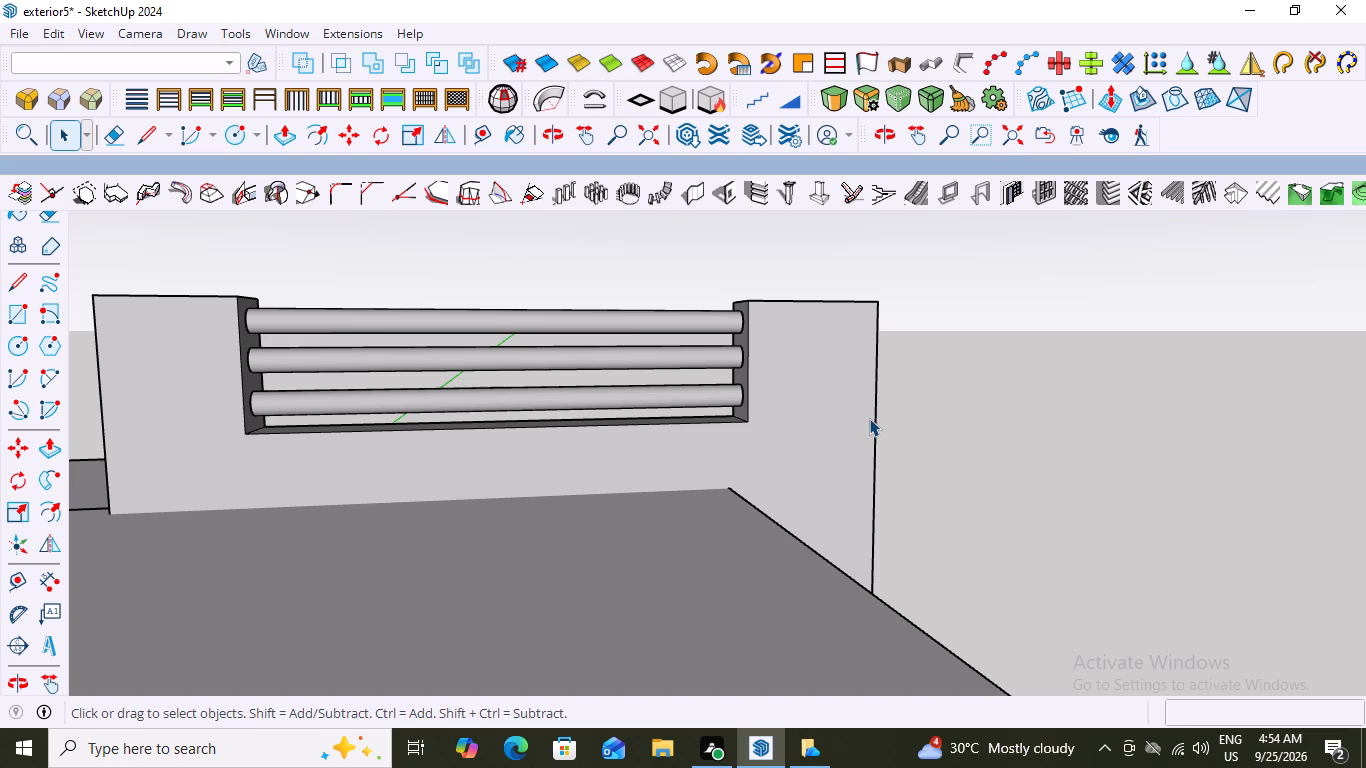
{"action": "scroll", "coordinate": [869, 418], "scroll_direction": "up", "scroll_amount": 2}
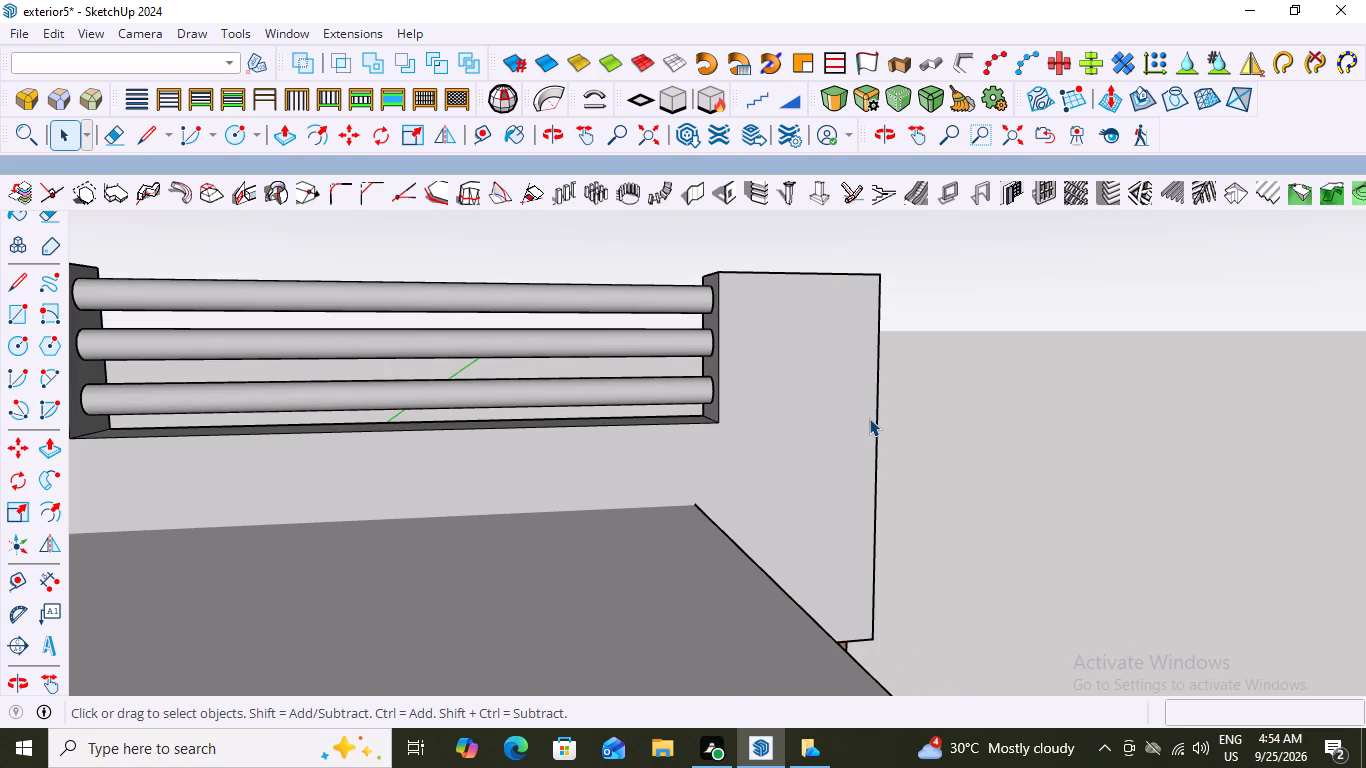
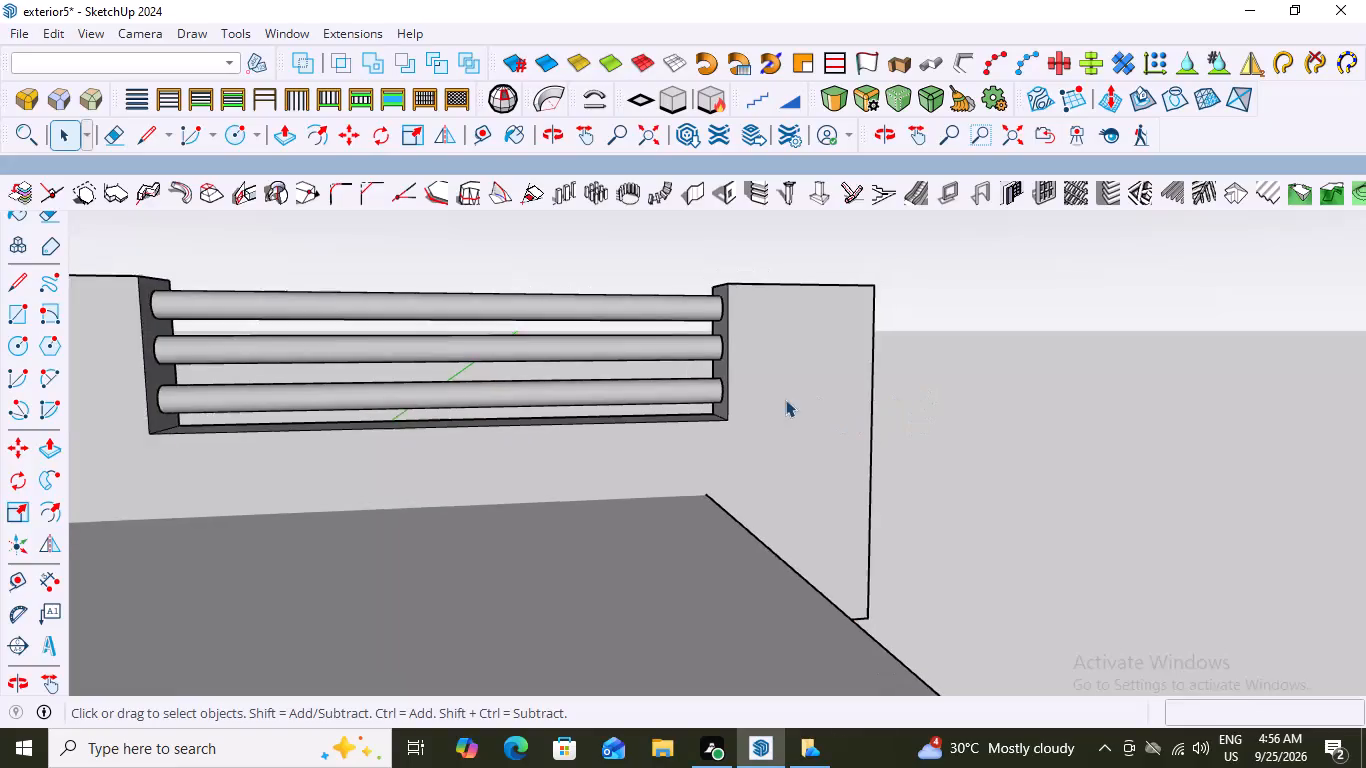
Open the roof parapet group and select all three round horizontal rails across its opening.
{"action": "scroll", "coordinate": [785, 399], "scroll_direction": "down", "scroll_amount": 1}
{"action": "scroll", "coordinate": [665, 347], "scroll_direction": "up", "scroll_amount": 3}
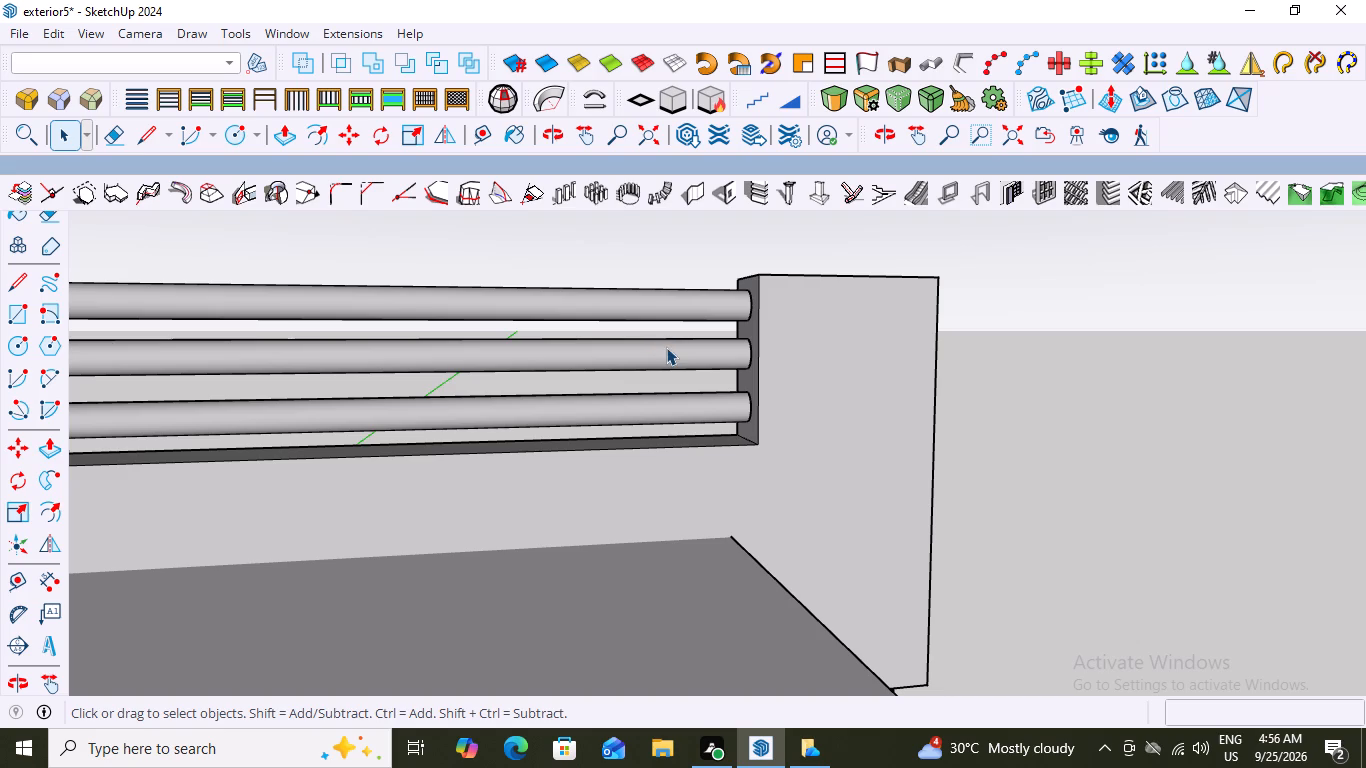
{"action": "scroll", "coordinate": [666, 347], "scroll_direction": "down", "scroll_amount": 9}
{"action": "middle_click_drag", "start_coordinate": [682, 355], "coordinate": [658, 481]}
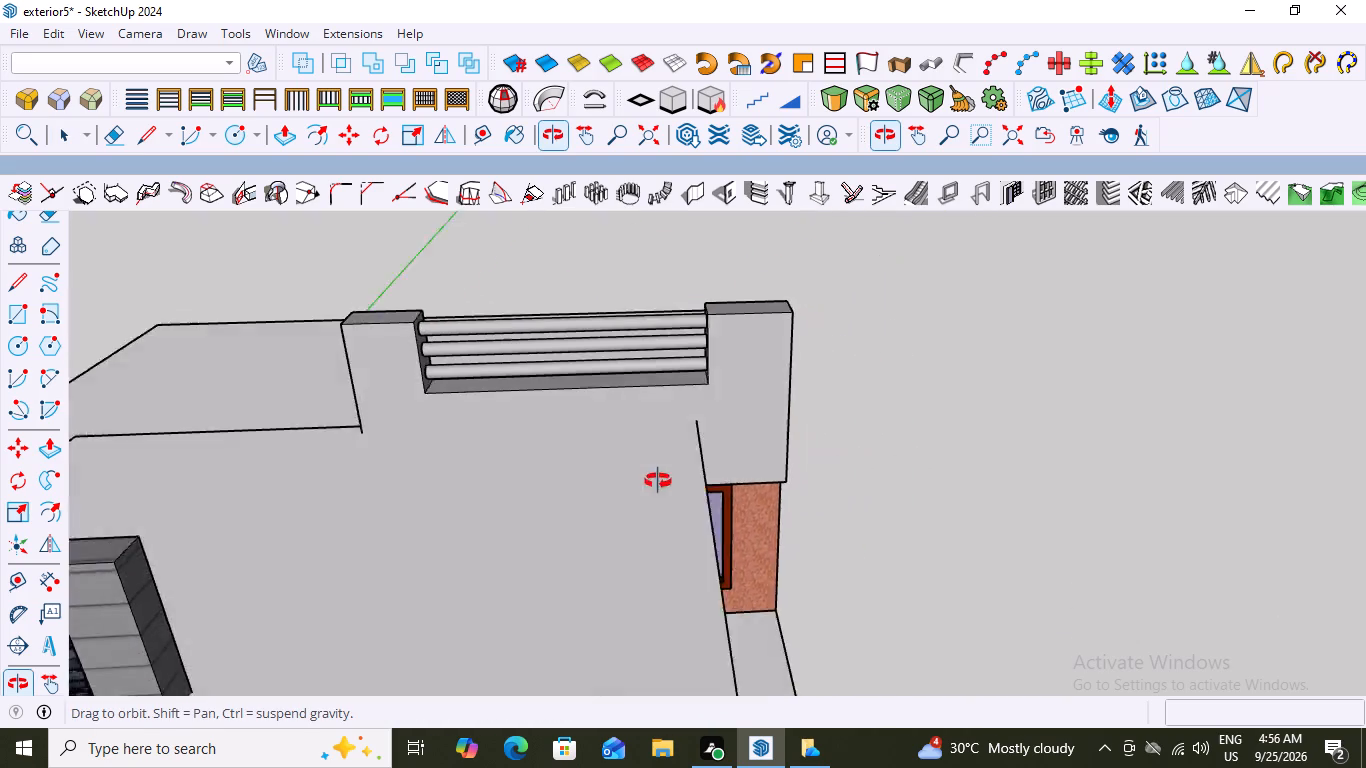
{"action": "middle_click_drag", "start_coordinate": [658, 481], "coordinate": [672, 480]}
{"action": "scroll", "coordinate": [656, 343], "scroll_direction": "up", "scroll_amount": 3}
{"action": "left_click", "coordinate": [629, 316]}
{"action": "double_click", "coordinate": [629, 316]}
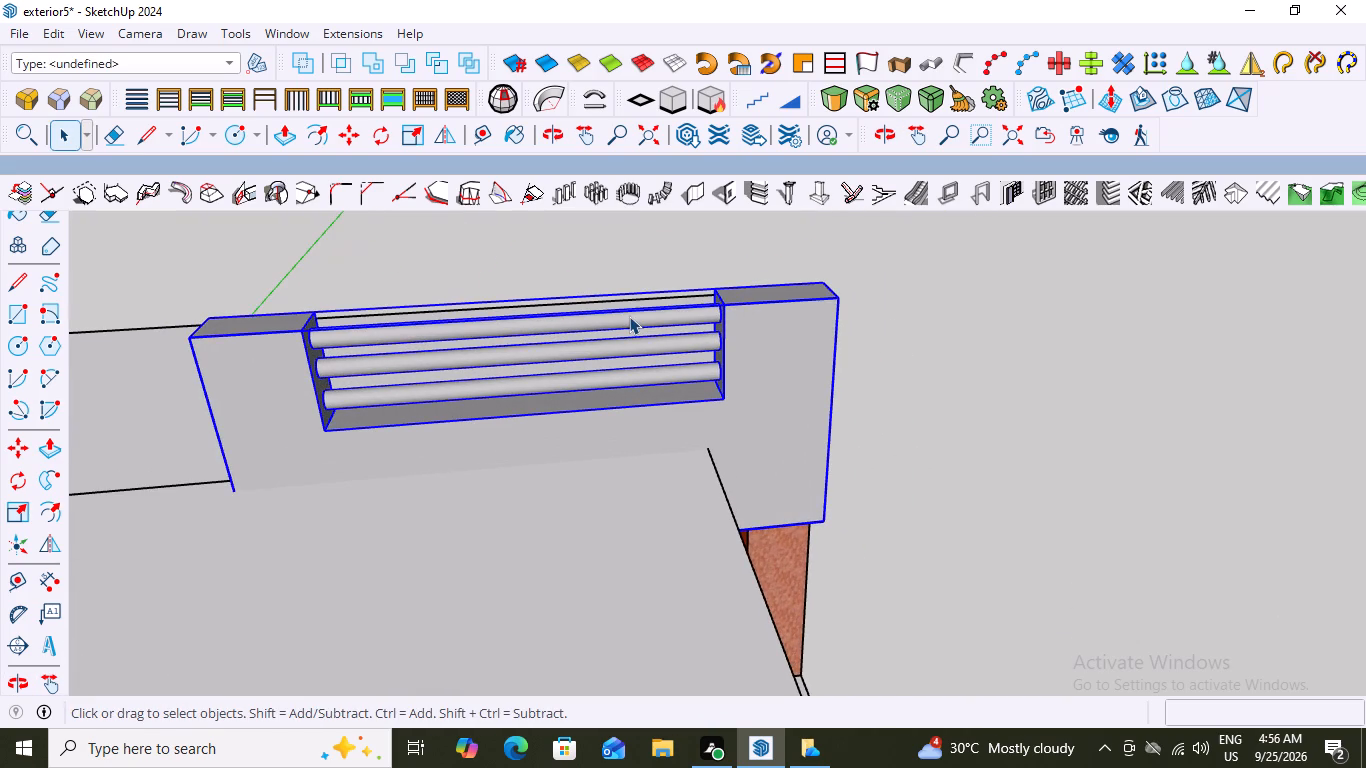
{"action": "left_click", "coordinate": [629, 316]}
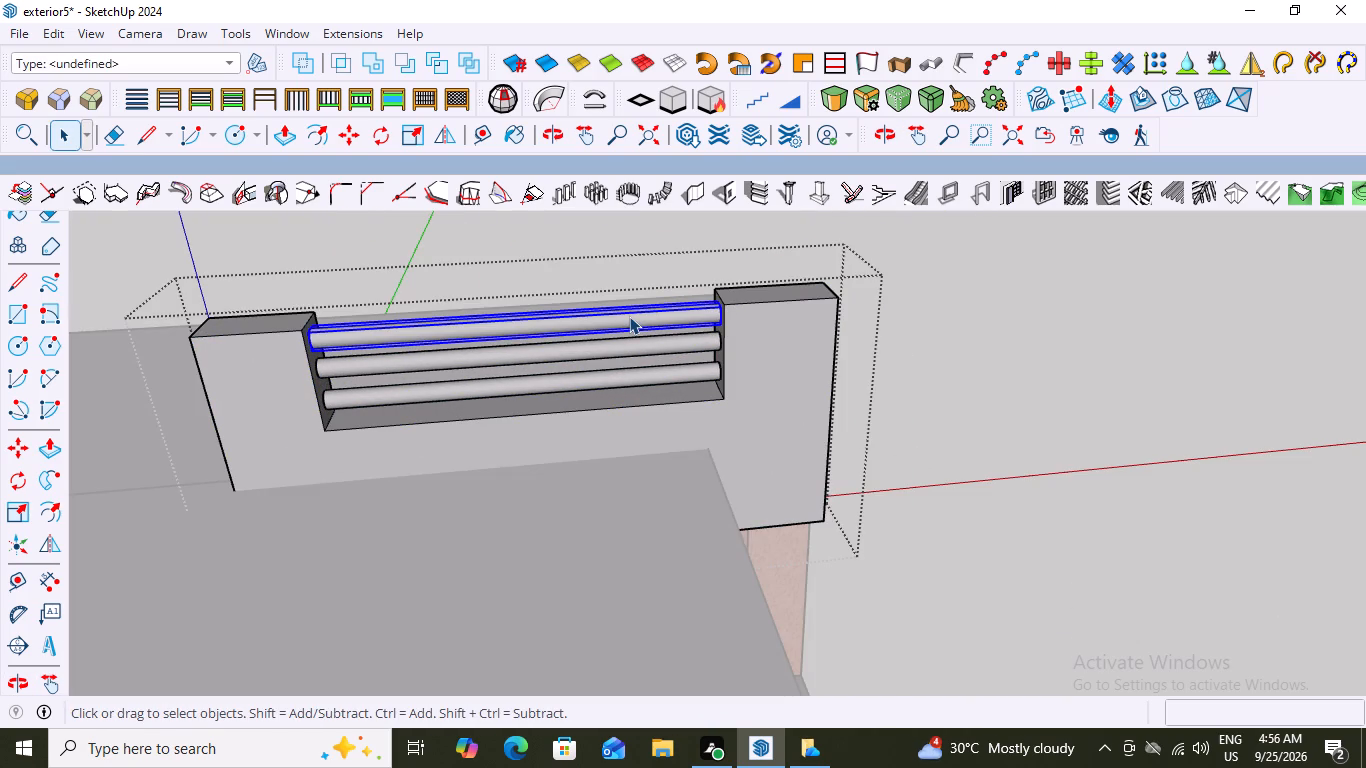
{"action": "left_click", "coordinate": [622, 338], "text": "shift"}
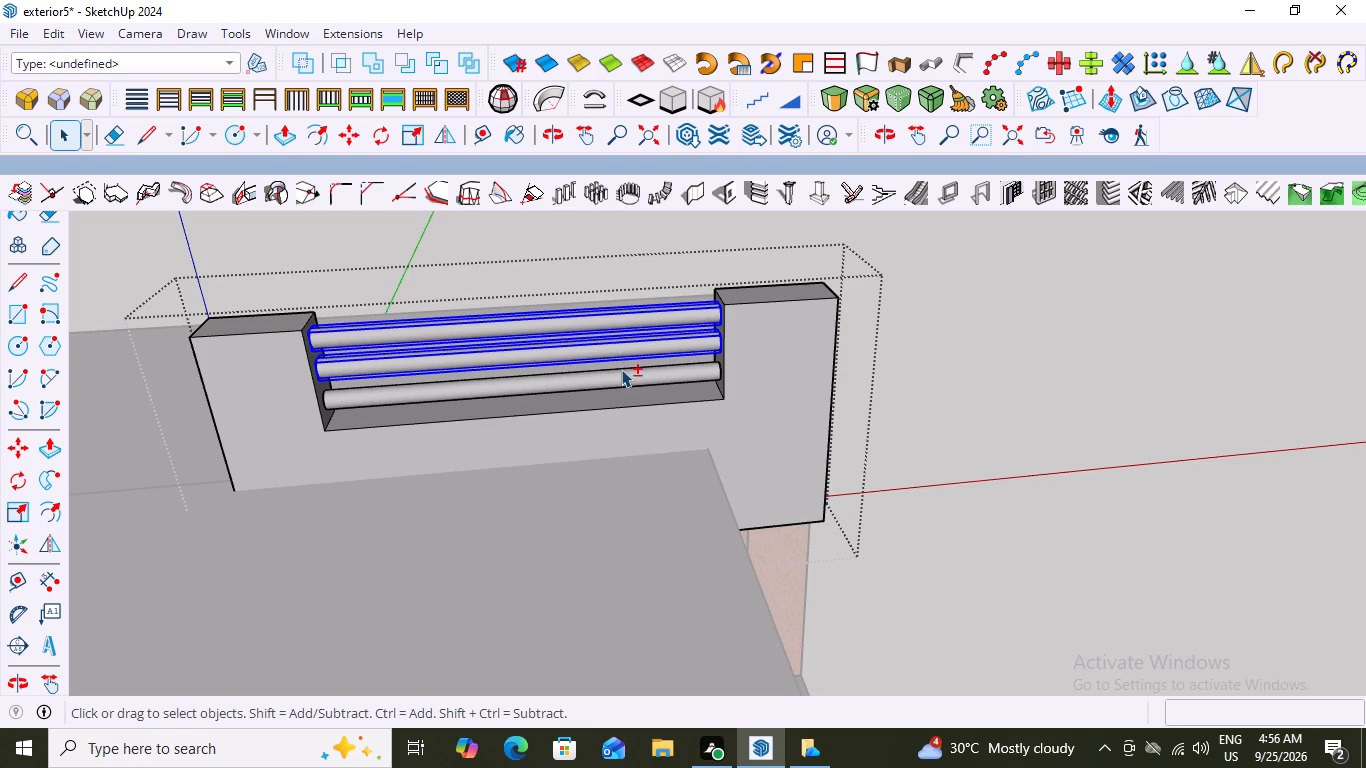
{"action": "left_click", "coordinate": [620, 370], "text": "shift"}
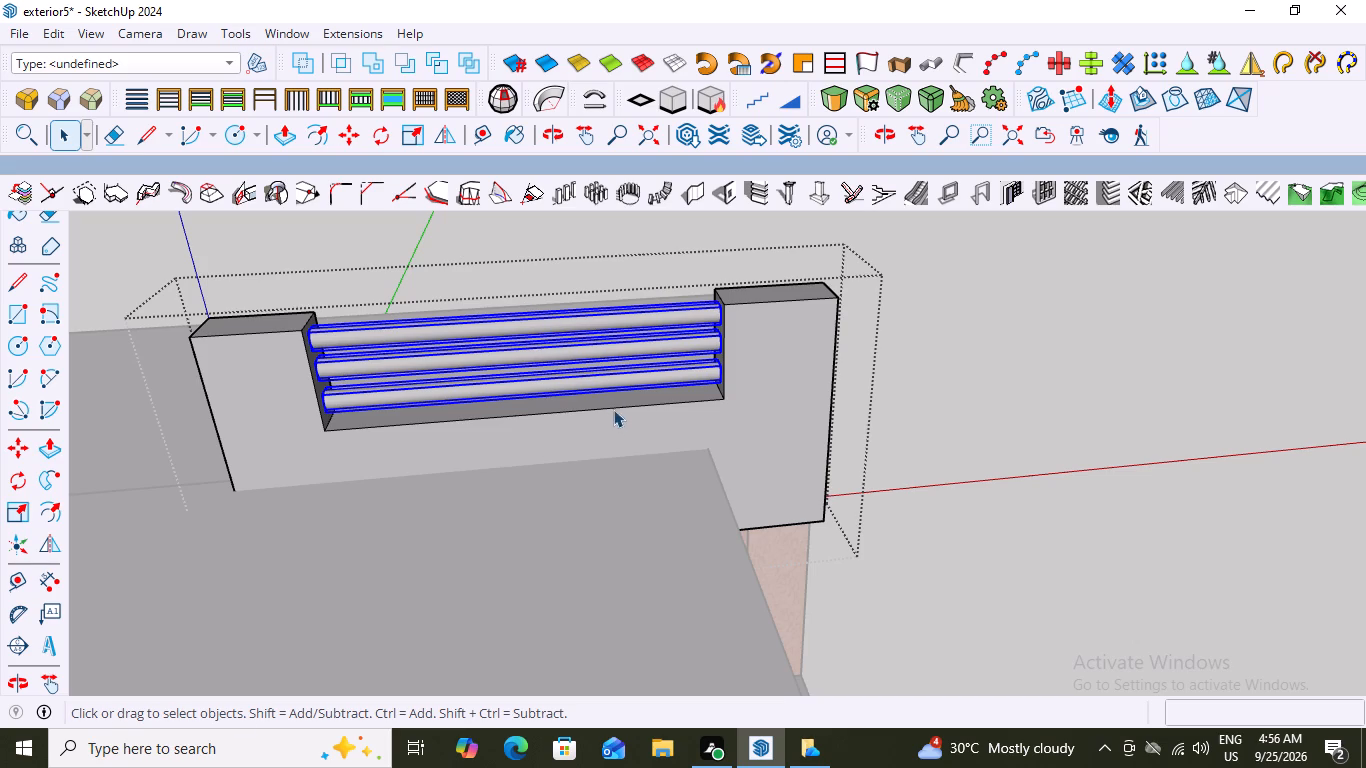
Show the default tray with the materials browser.
{"action": "scroll", "coordinate": [669, 421], "scroll_direction": "up", "scroll_amount": 2}
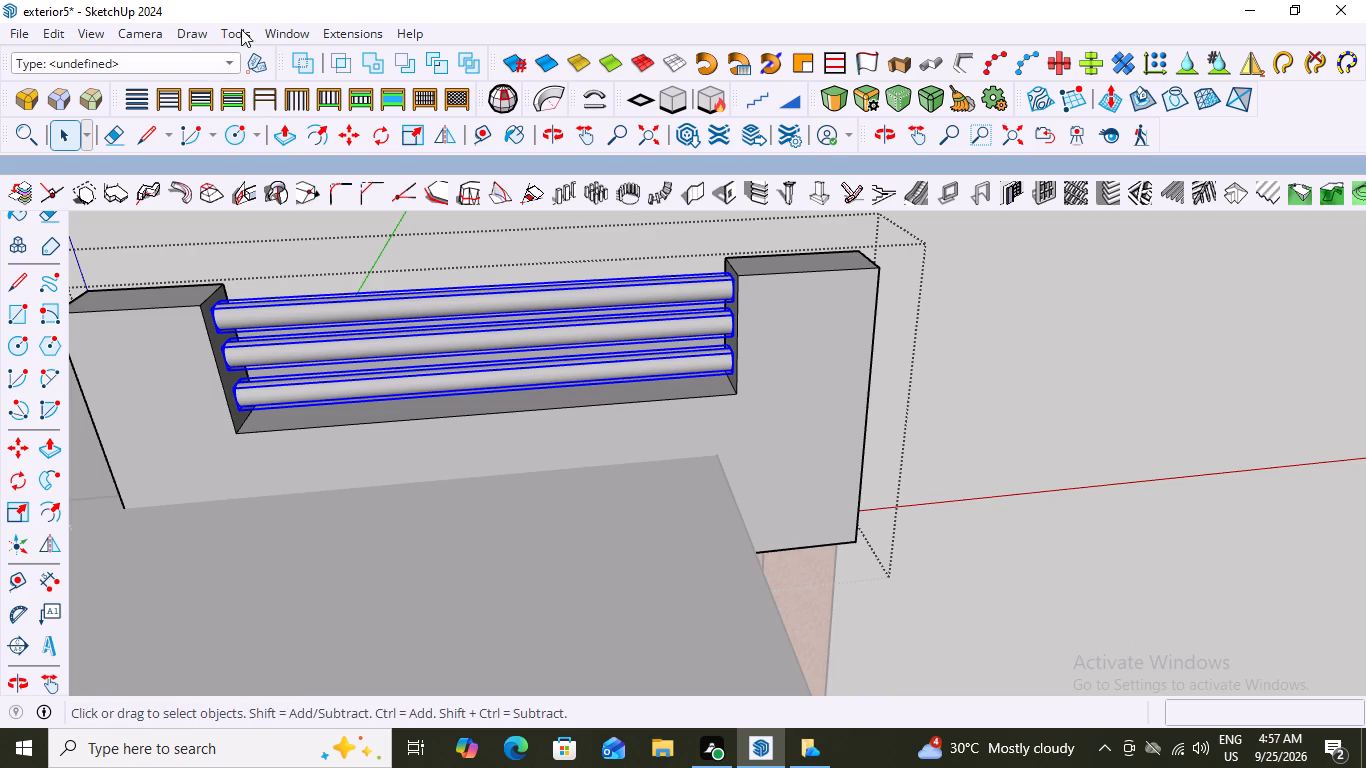
{"action": "scroll", "coordinate": [249, 32], "scroll_direction": "up", "scroll_amount": 1}
{"action": "left_click", "coordinate": [306, 37]}
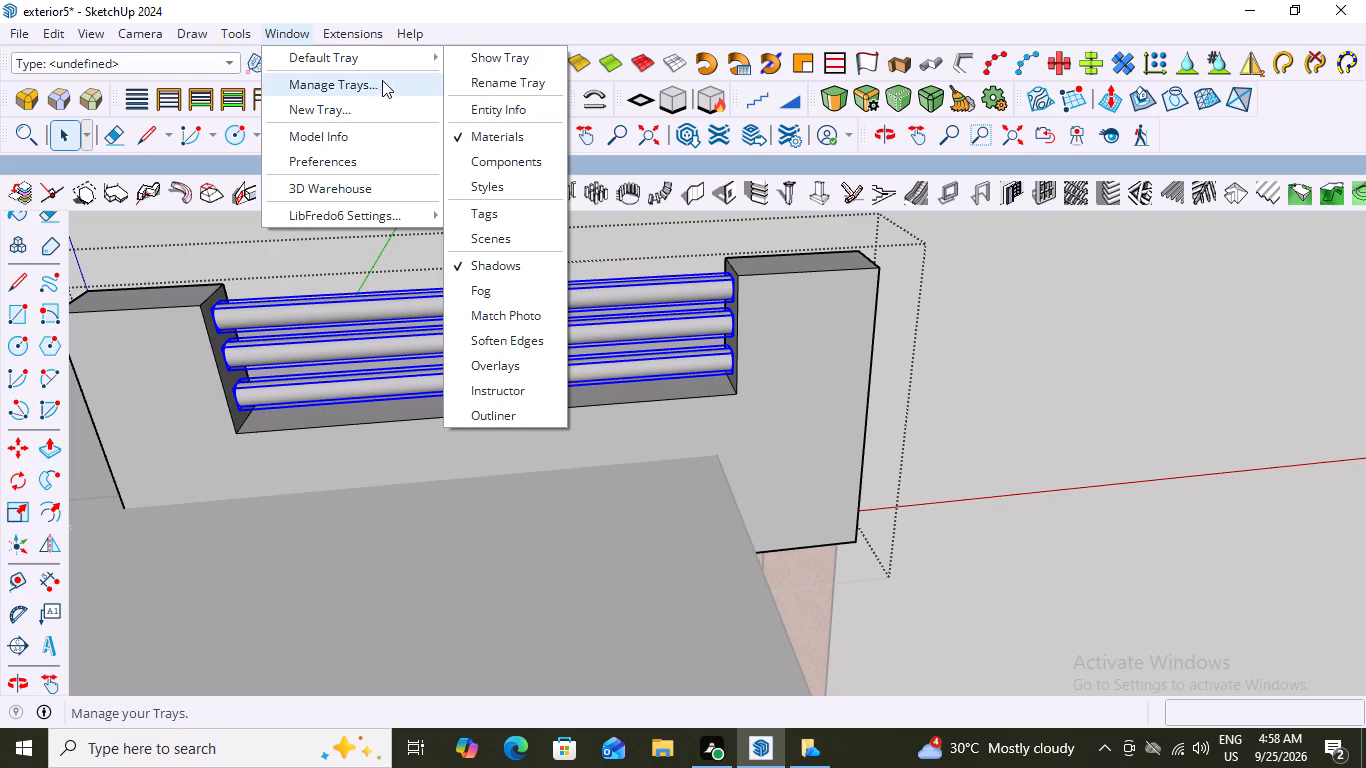
{"action": "left_click", "coordinate": [515, 57]}
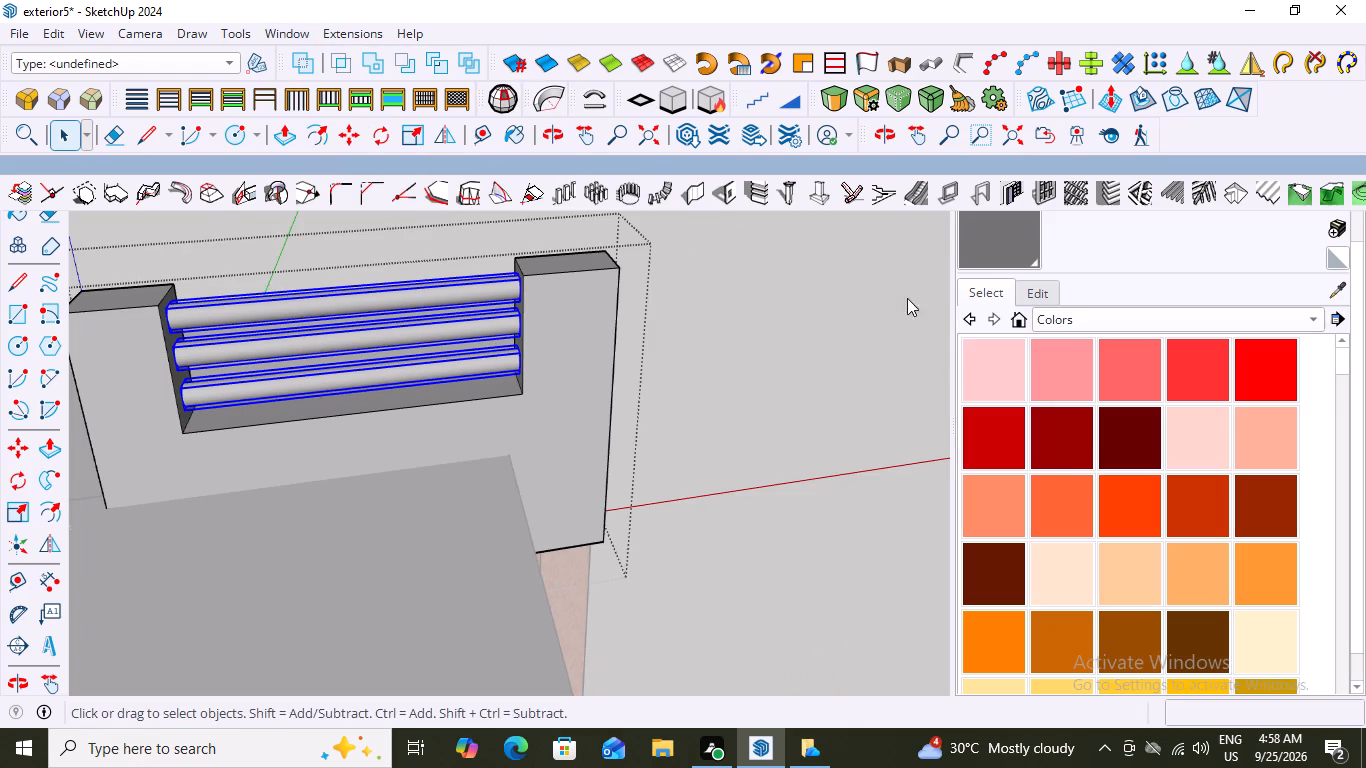
Browse the Colors, Metal and Water material collections for a finish for the rails.
{"action": "scroll", "coordinate": [1080, 430], "scroll_direction": "down", "scroll_amount": 5}
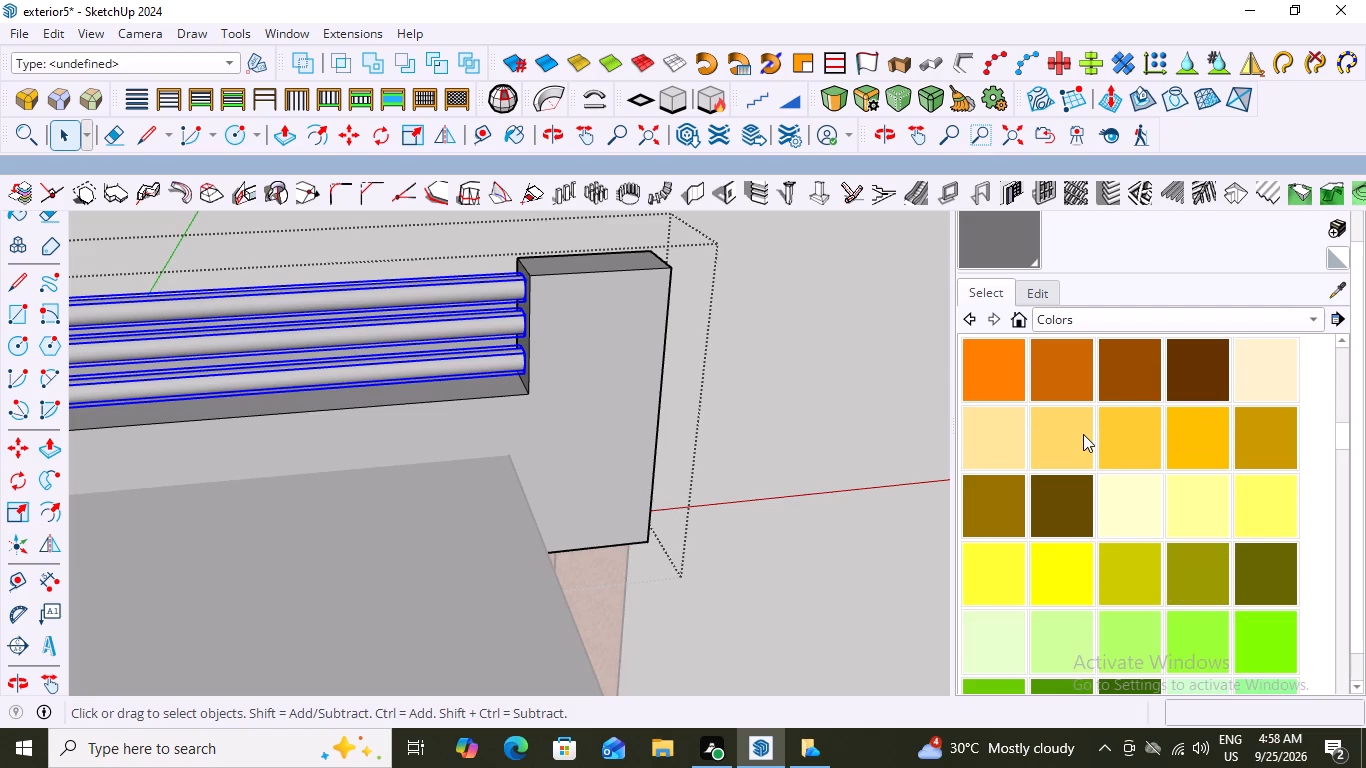
{"action": "scroll", "coordinate": [1092, 417], "scroll_direction": "down", "scroll_amount": 3}
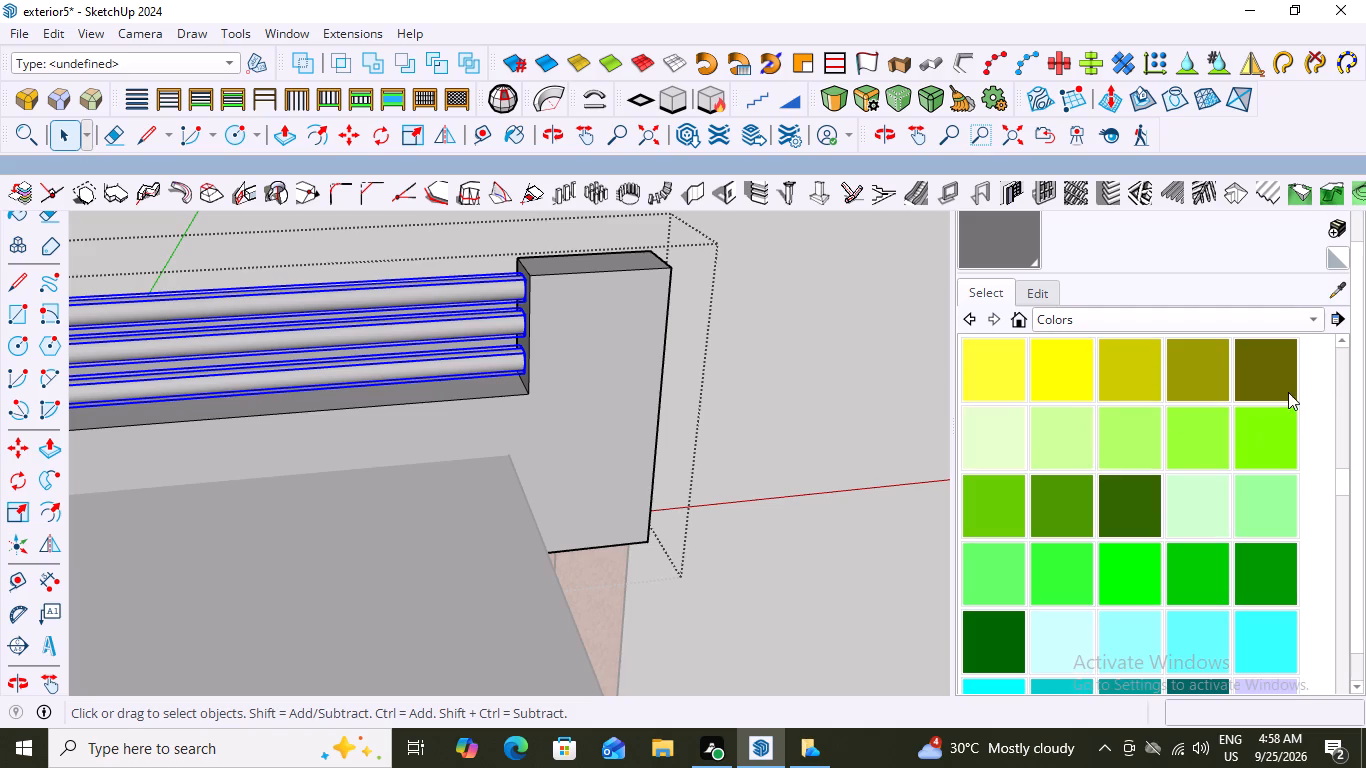
{"action": "left_click", "coordinate": [1318, 318]}
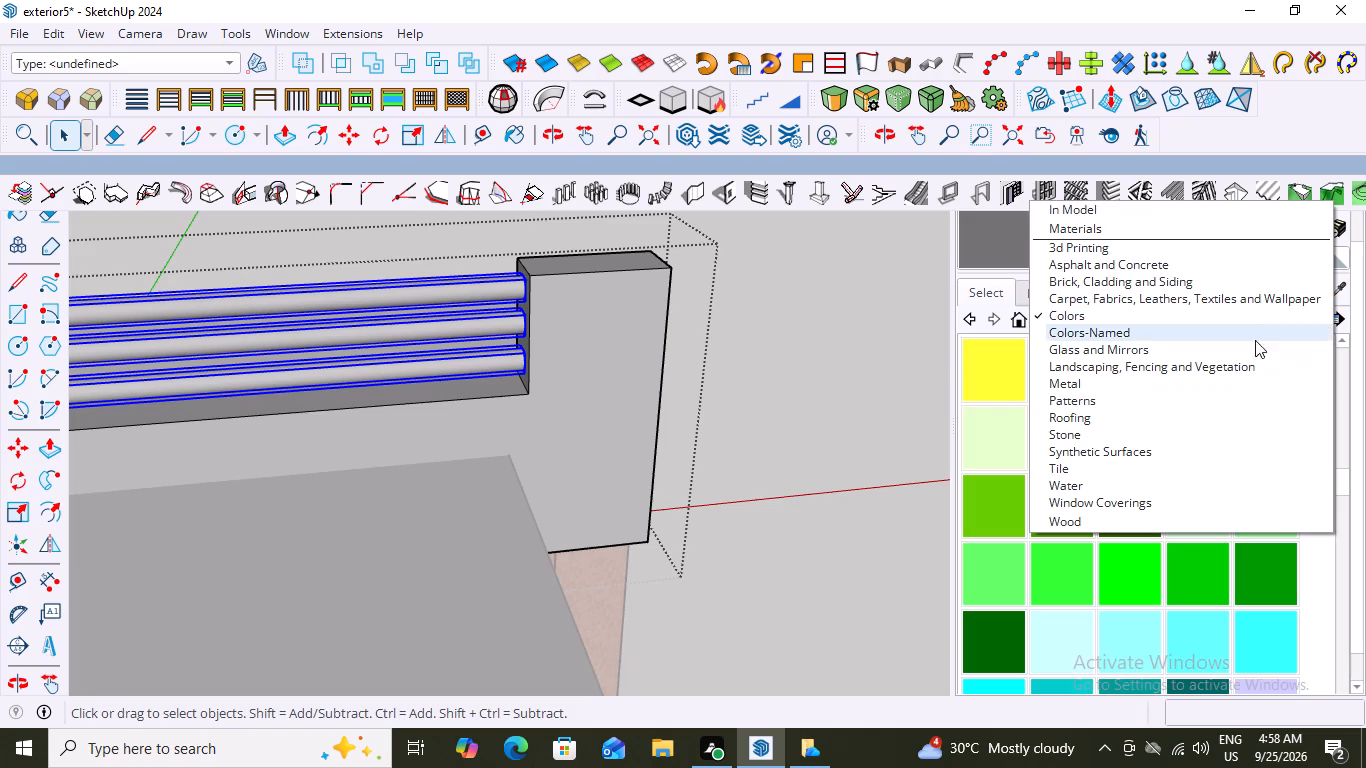
{"action": "left_click", "coordinate": [1092, 386]}
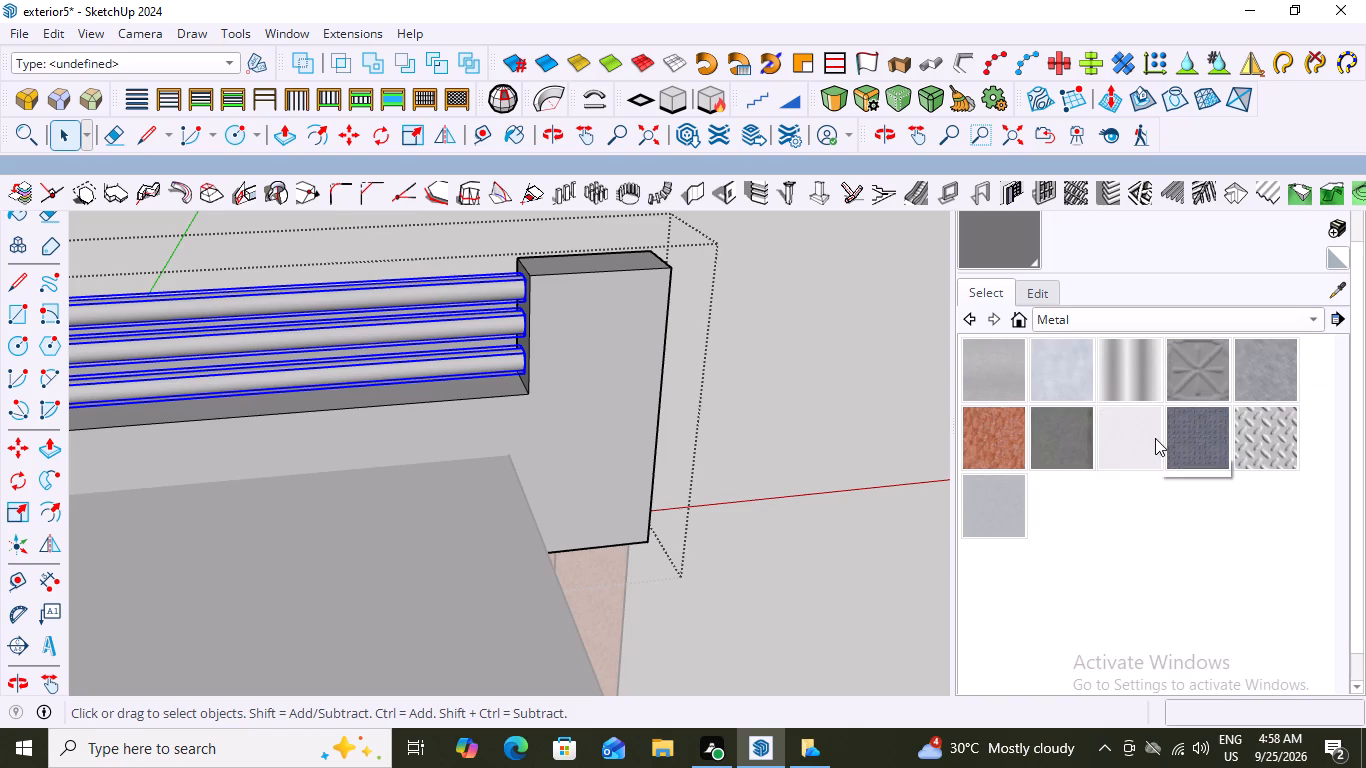
{"action": "left_click", "coordinate": [1311, 311]}
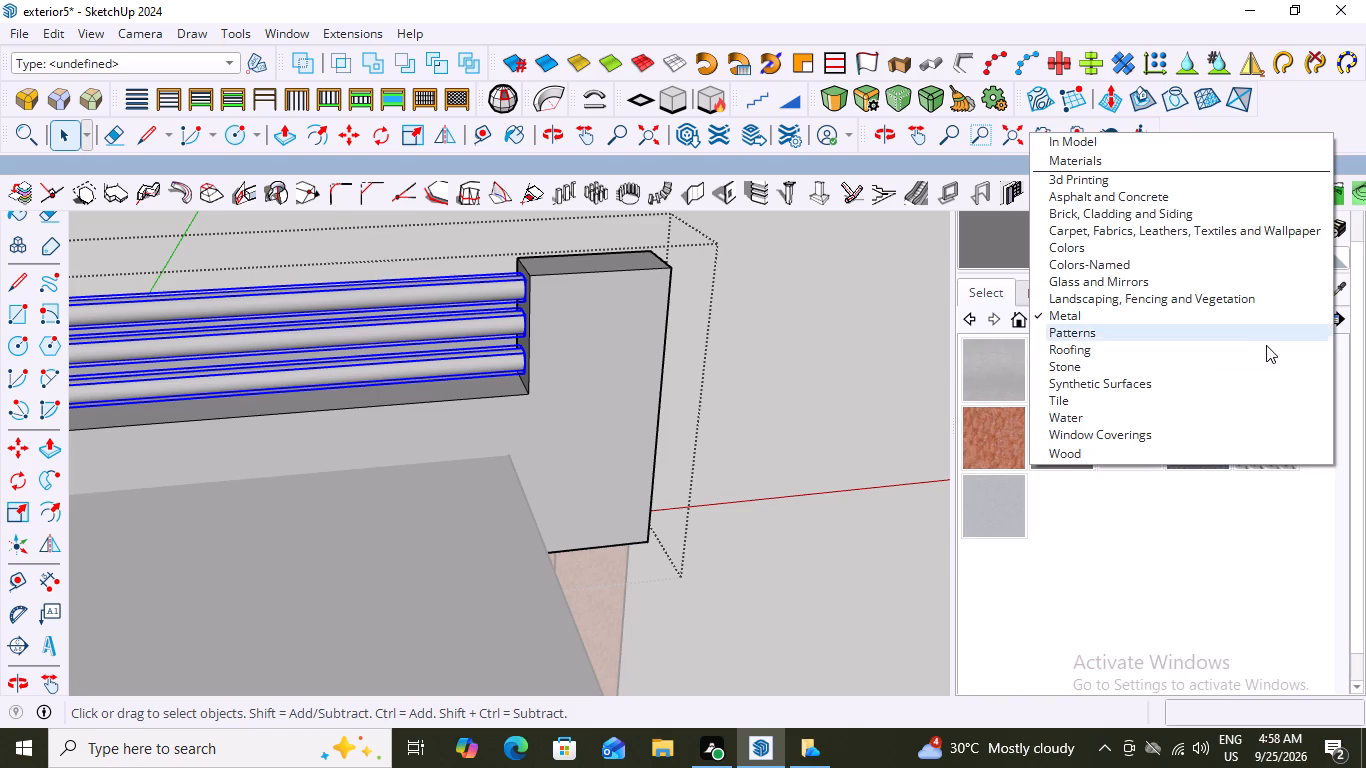
{"action": "left_click", "coordinate": [1076, 418]}
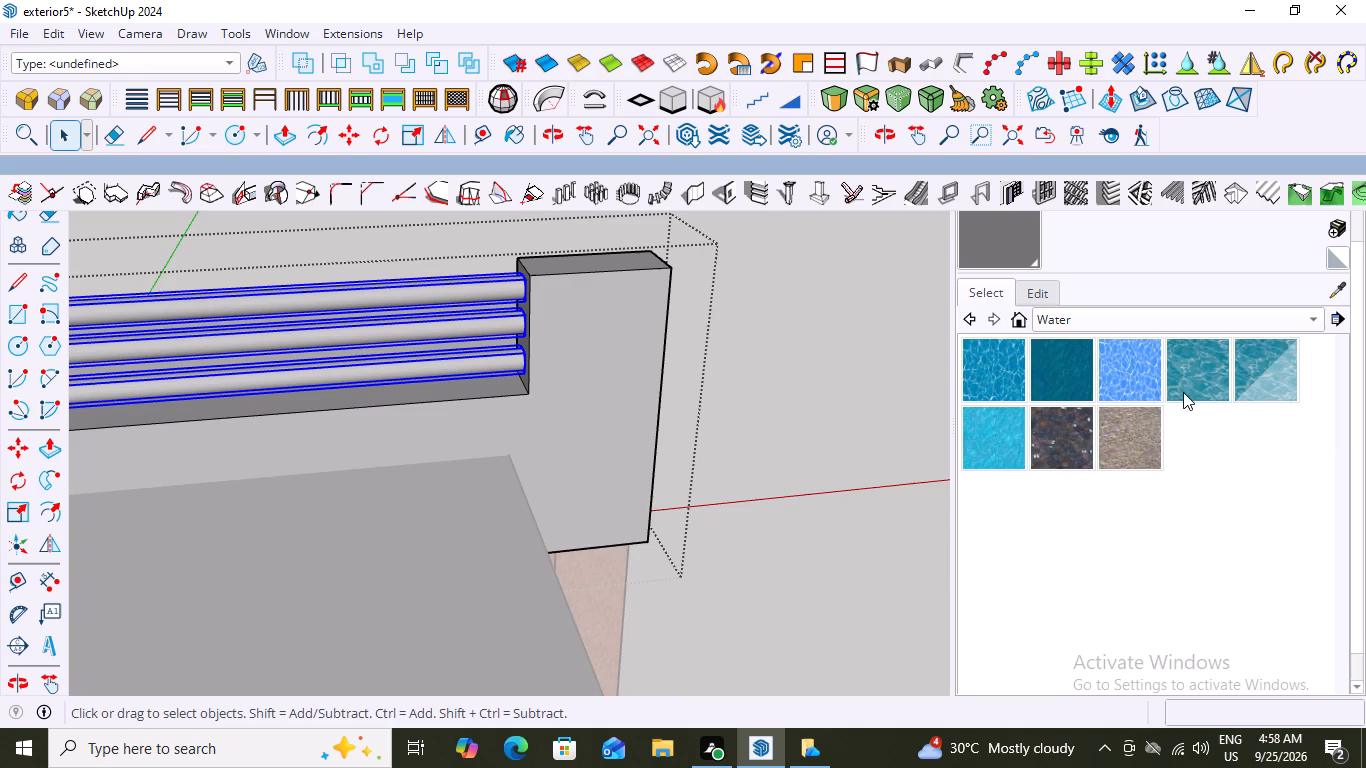
{"action": "scroll", "coordinate": [1065, 395], "scroll_direction": "up", "scroll_amount": 3}
{"action": "scroll", "coordinate": [1209, 394], "scroll_direction": "up", "scroll_amount": 2}
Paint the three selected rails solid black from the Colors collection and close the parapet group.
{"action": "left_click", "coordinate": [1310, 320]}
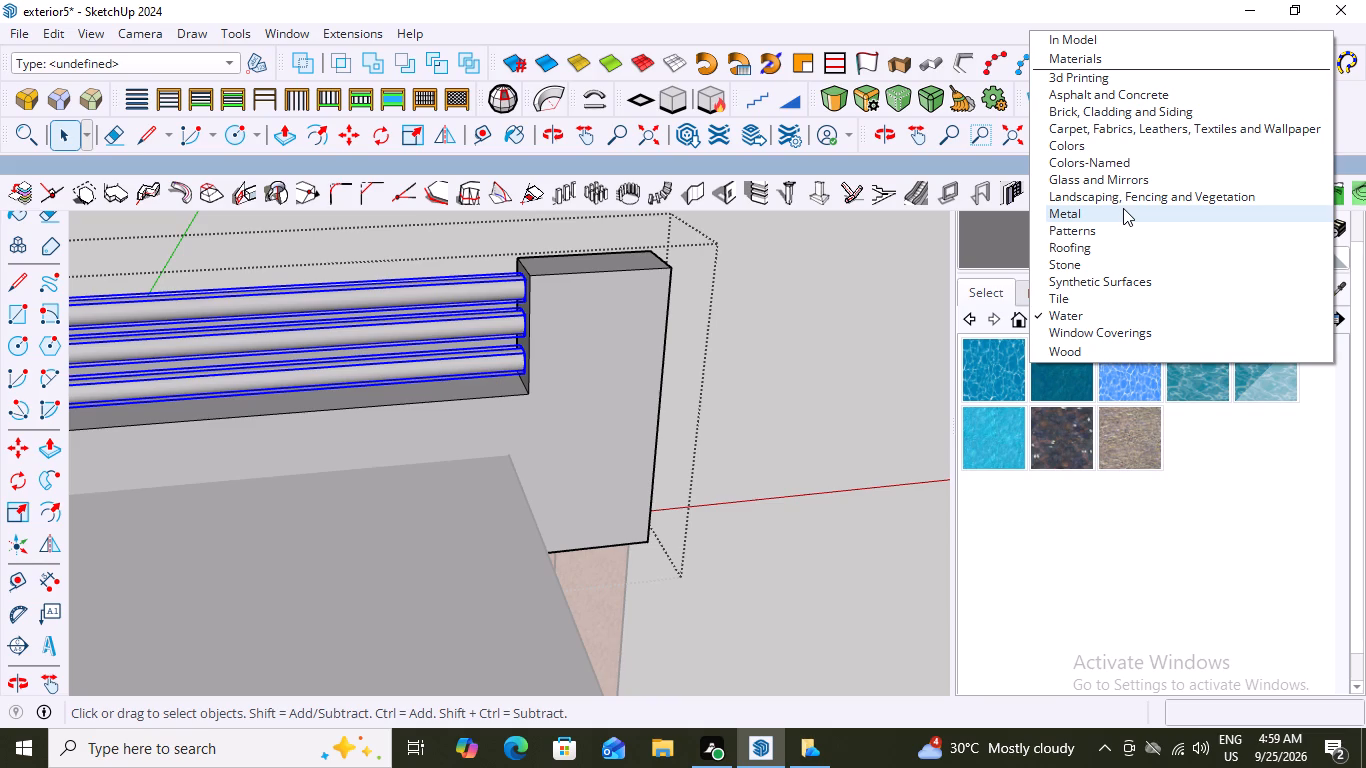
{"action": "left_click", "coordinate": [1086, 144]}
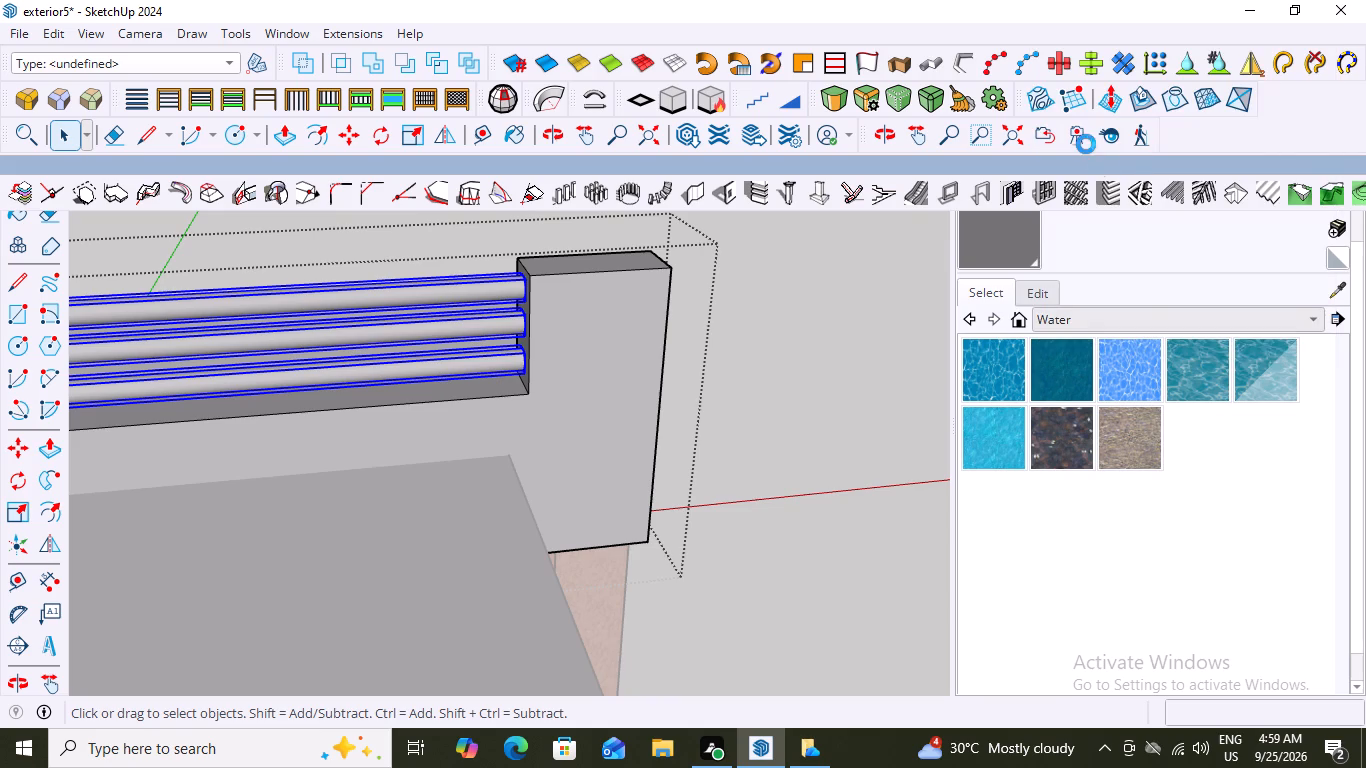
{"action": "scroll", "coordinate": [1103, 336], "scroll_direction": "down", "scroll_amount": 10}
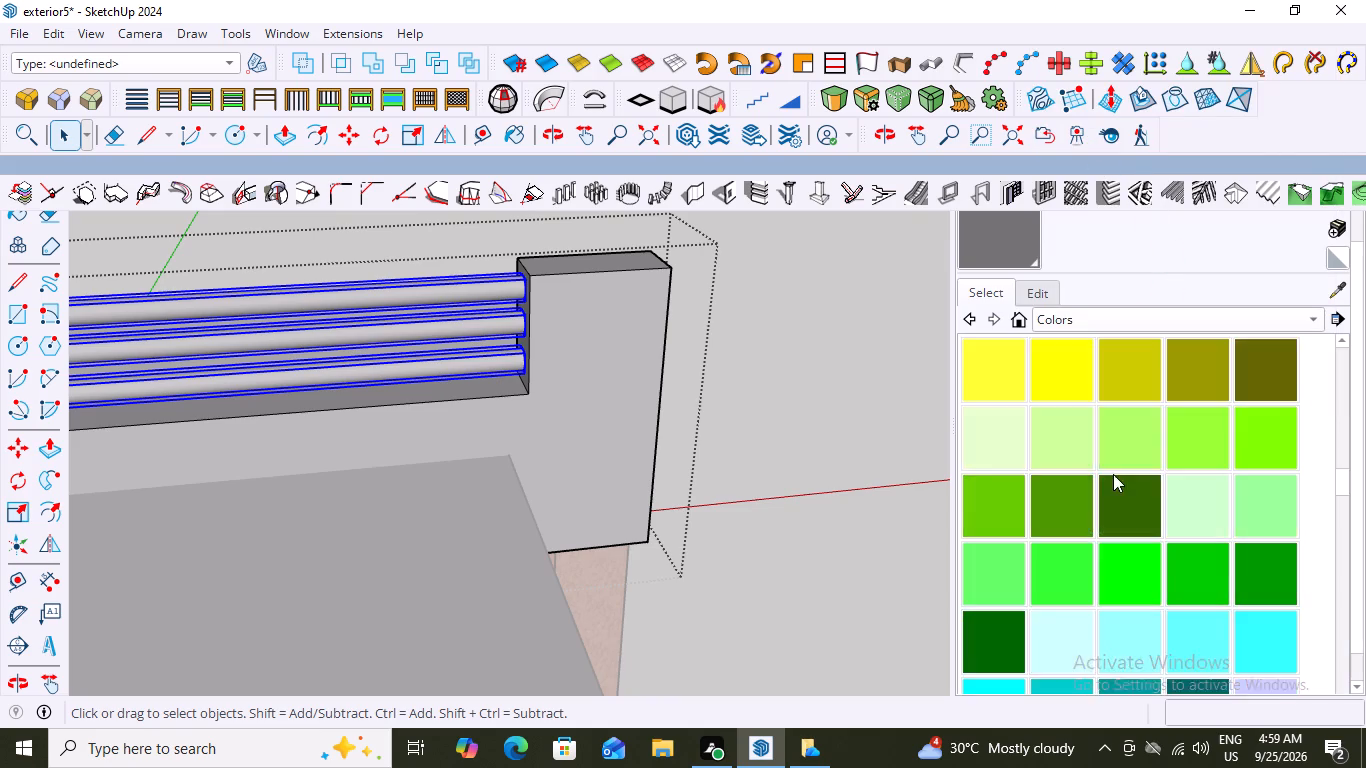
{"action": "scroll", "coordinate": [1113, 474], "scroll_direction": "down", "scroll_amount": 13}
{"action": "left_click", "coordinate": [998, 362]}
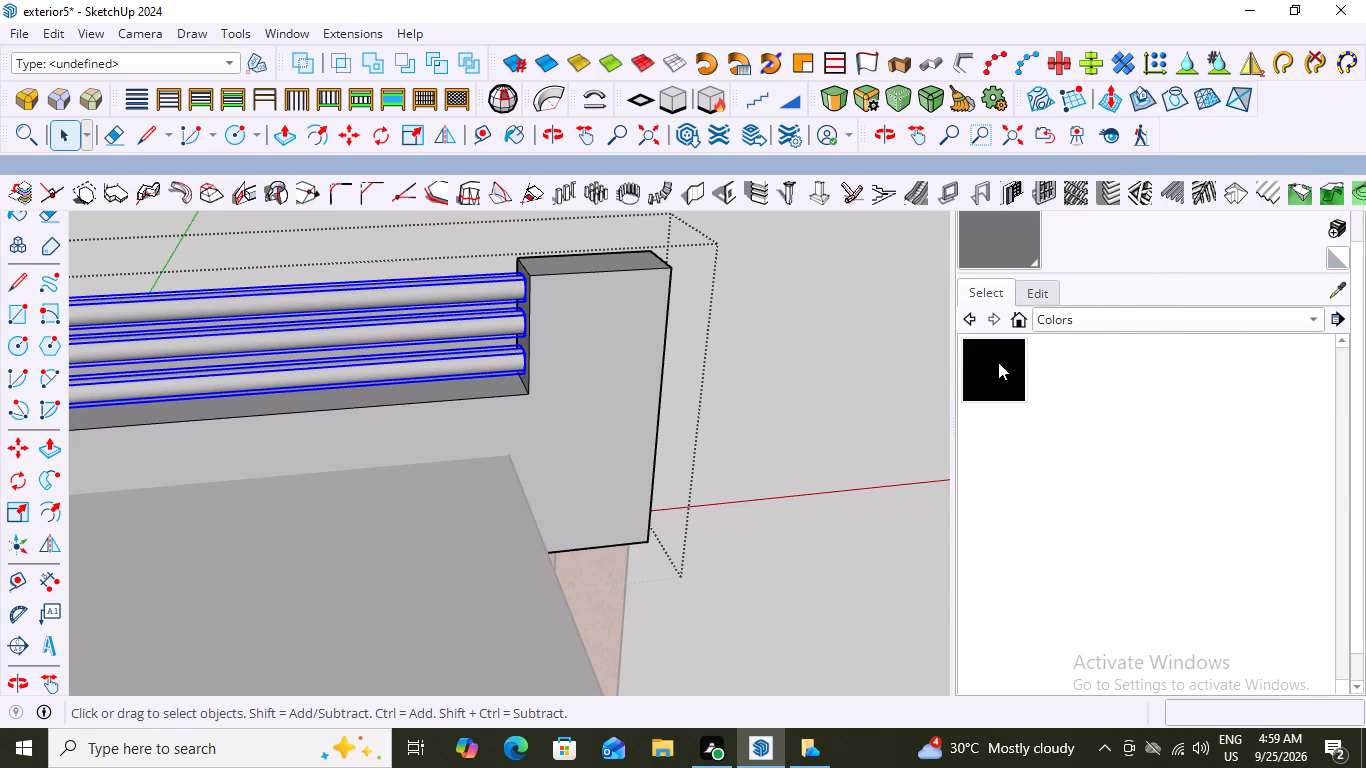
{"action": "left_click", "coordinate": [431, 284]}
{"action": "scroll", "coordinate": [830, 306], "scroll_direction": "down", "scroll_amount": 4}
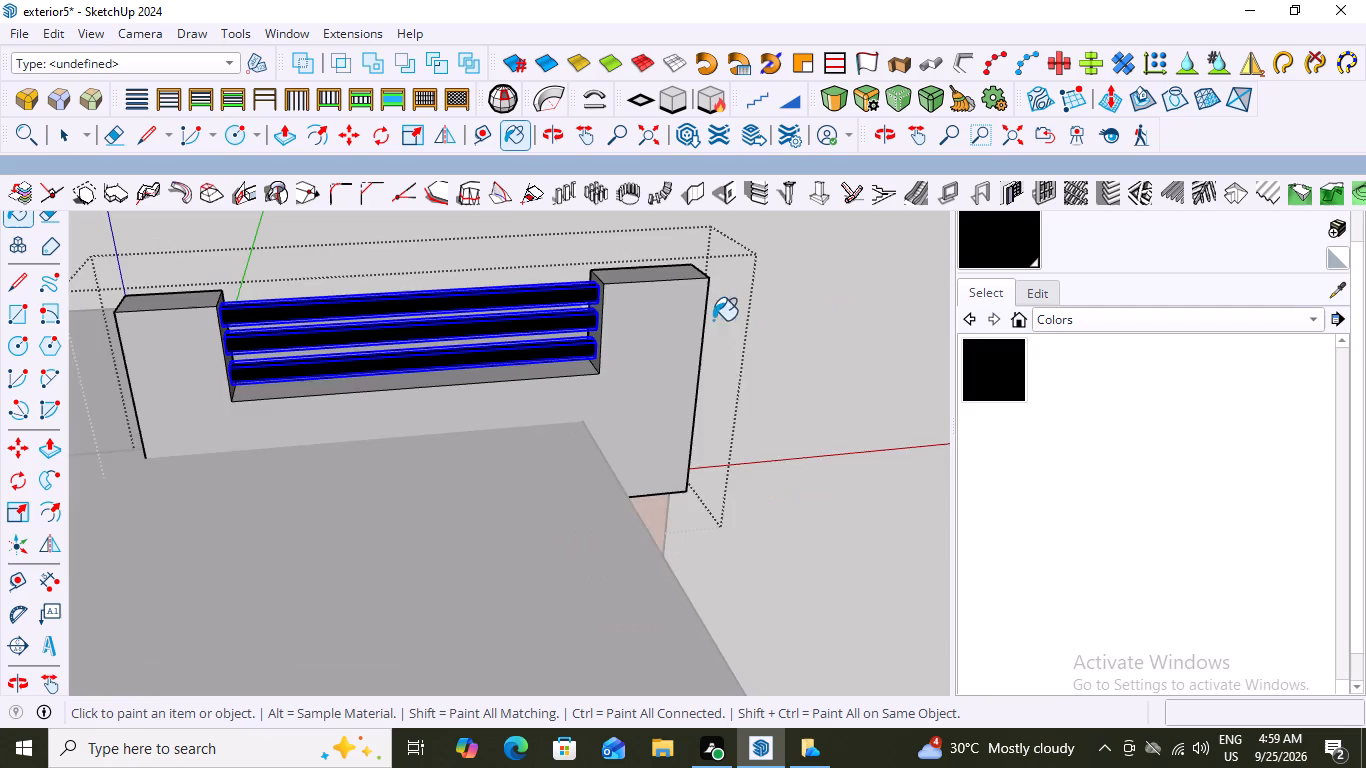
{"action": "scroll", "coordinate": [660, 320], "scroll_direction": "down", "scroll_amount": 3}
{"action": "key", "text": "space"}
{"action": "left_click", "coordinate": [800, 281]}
Examine the black parapet rails against the whole house front and up close.
{"action": "middle_click_drag", "start_coordinate": [736, 299], "coordinate": [673, 264]}
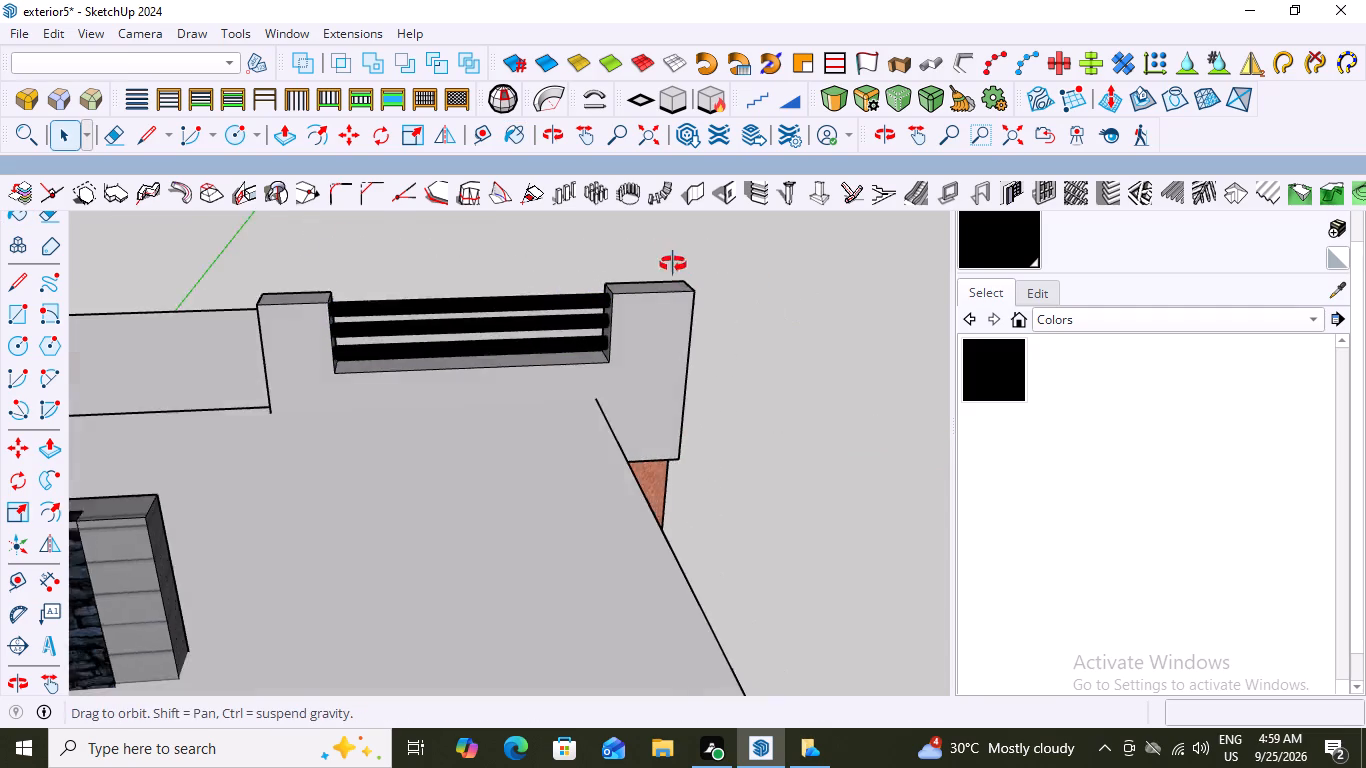
{"action": "middle_click_drag", "start_coordinate": [673, 264], "coordinate": [683, 236]}
{"action": "scroll", "coordinate": [720, 224], "scroll_direction": "down", "scroll_amount": 5}
{"action": "scroll", "coordinate": [576, 298], "scroll_direction": "down", "scroll_amount": 4}
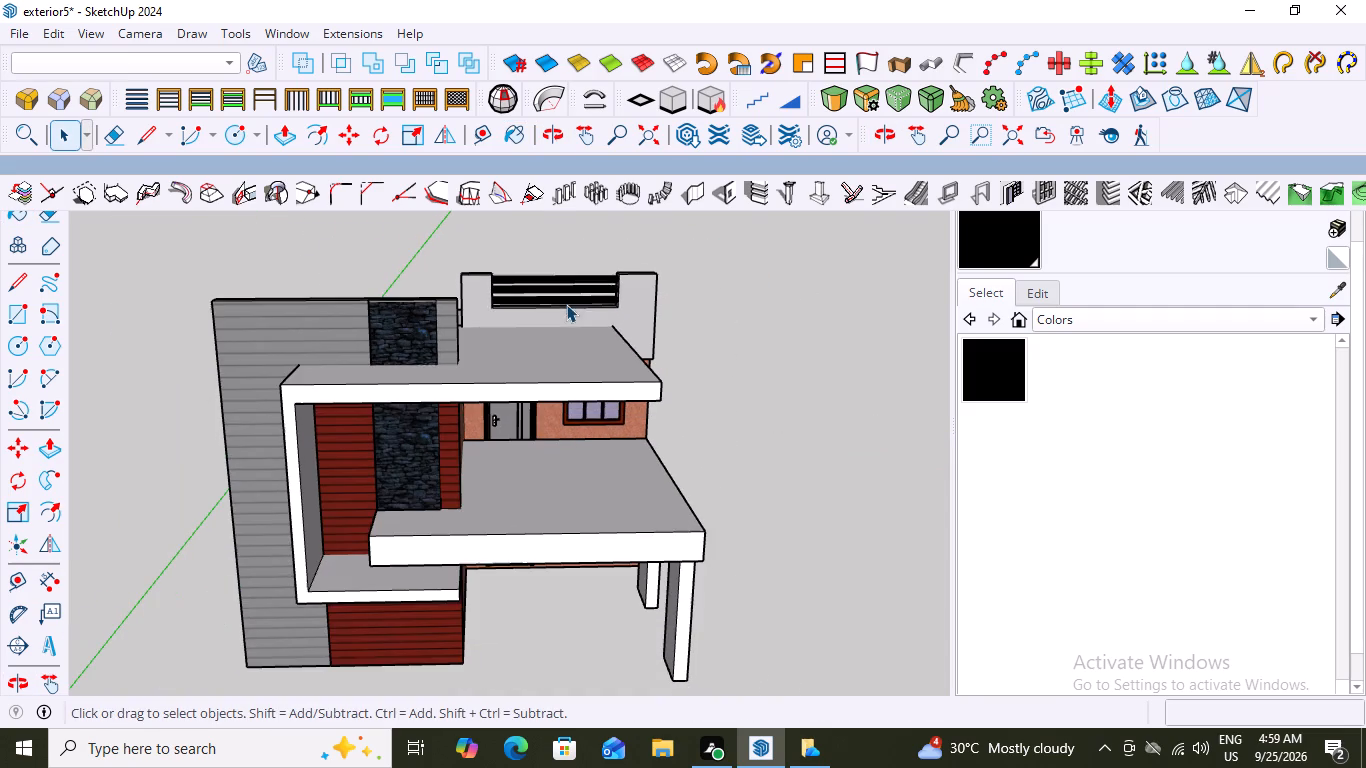
{"action": "middle_click_drag", "start_coordinate": [558, 312], "coordinate": [562, 297]}
{"action": "scroll", "coordinate": [557, 304], "scroll_direction": "up", "scroll_amount": 2}
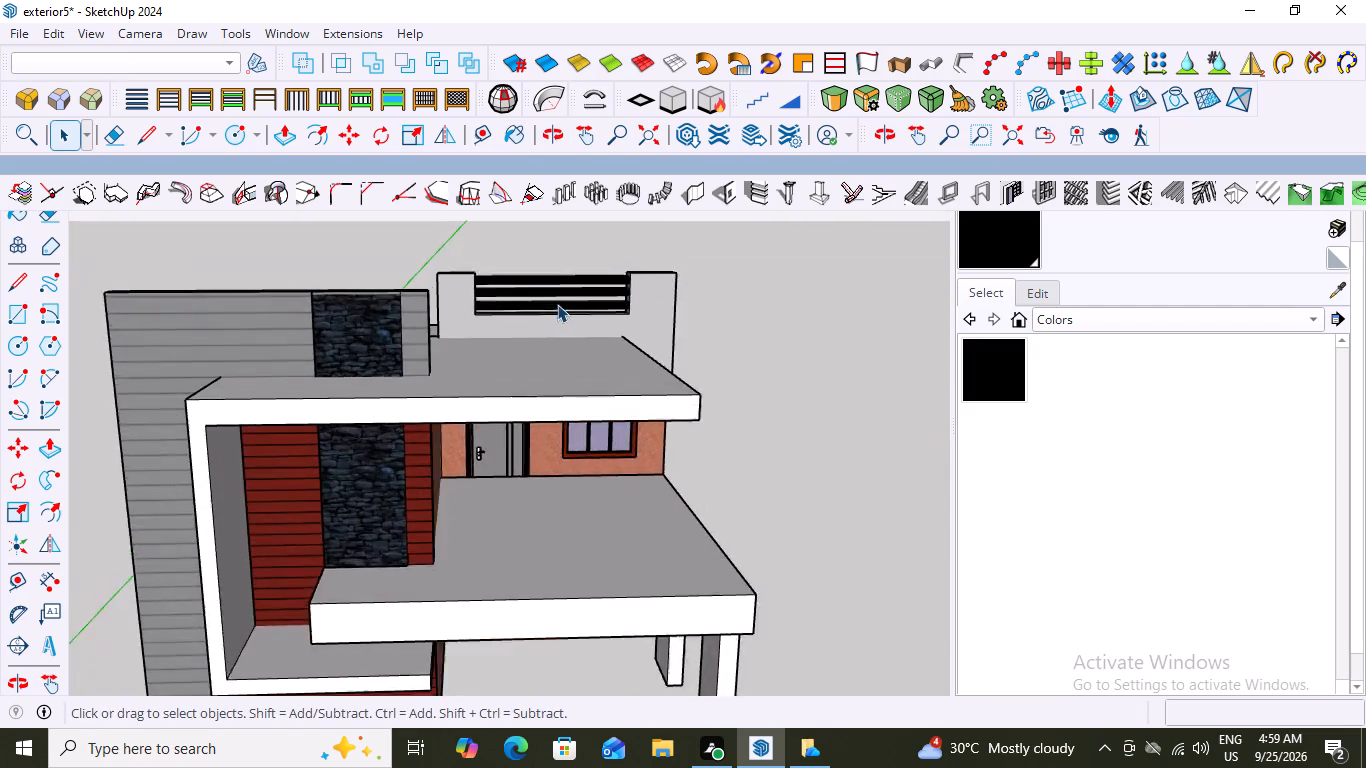
{"action": "scroll", "coordinate": [557, 304], "scroll_direction": "up", "scroll_amount": 8}
{"action": "middle_click_drag", "start_coordinate": [587, 278], "coordinate": [569, 367]}
{"action": "scroll", "coordinate": [569, 367], "scroll_direction": "up", "scroll_amount": 2}
{"action": "scroll", "coordinate": [581, 346], "scroll_direction": "down", "scroll_amount": 2}
{"action": "scroll", "coordinate": [581, 346], "scroll_direction": "up", "scroll_amount": 5}
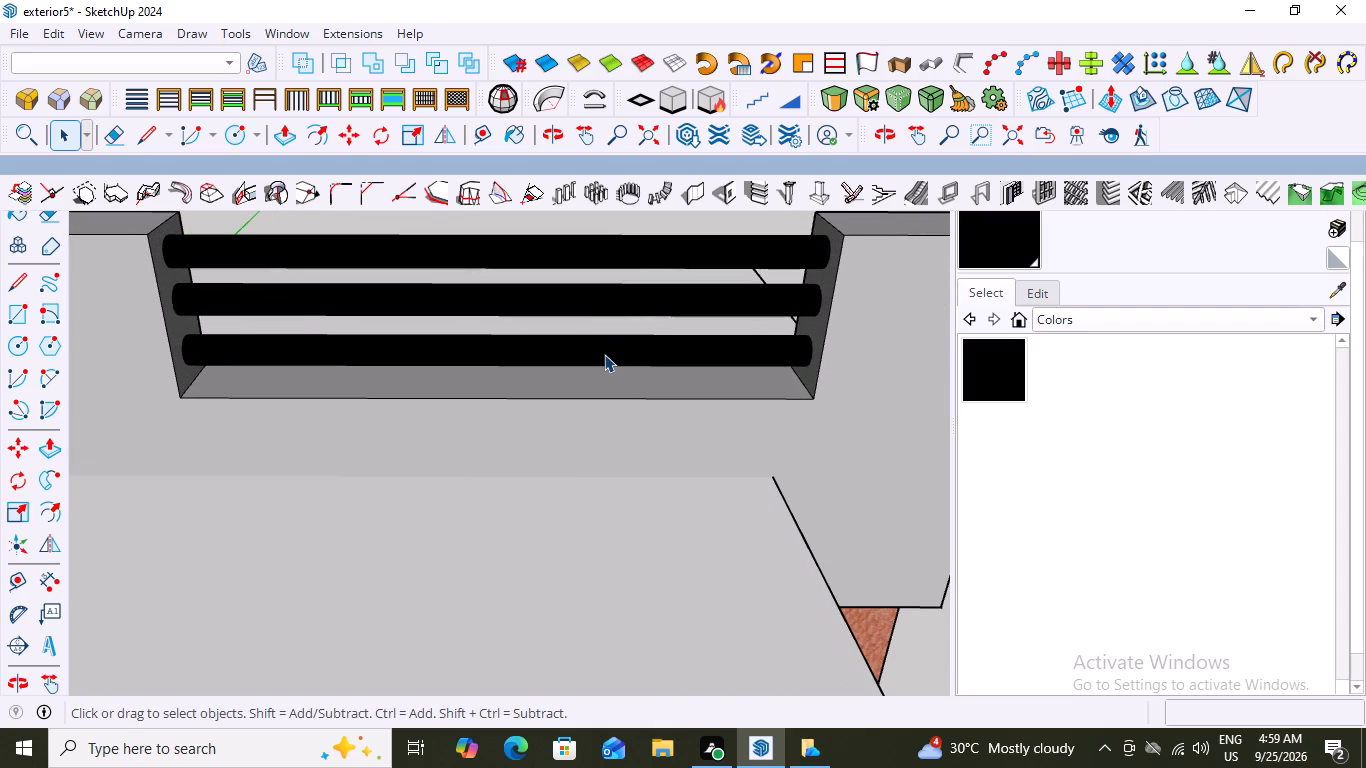
Repaint all three rails inside the parapet group with the grey block-patterned material from Glass and Mirrors, and close the group.
{"action": "left_click", "coordinate": [604, 354]}
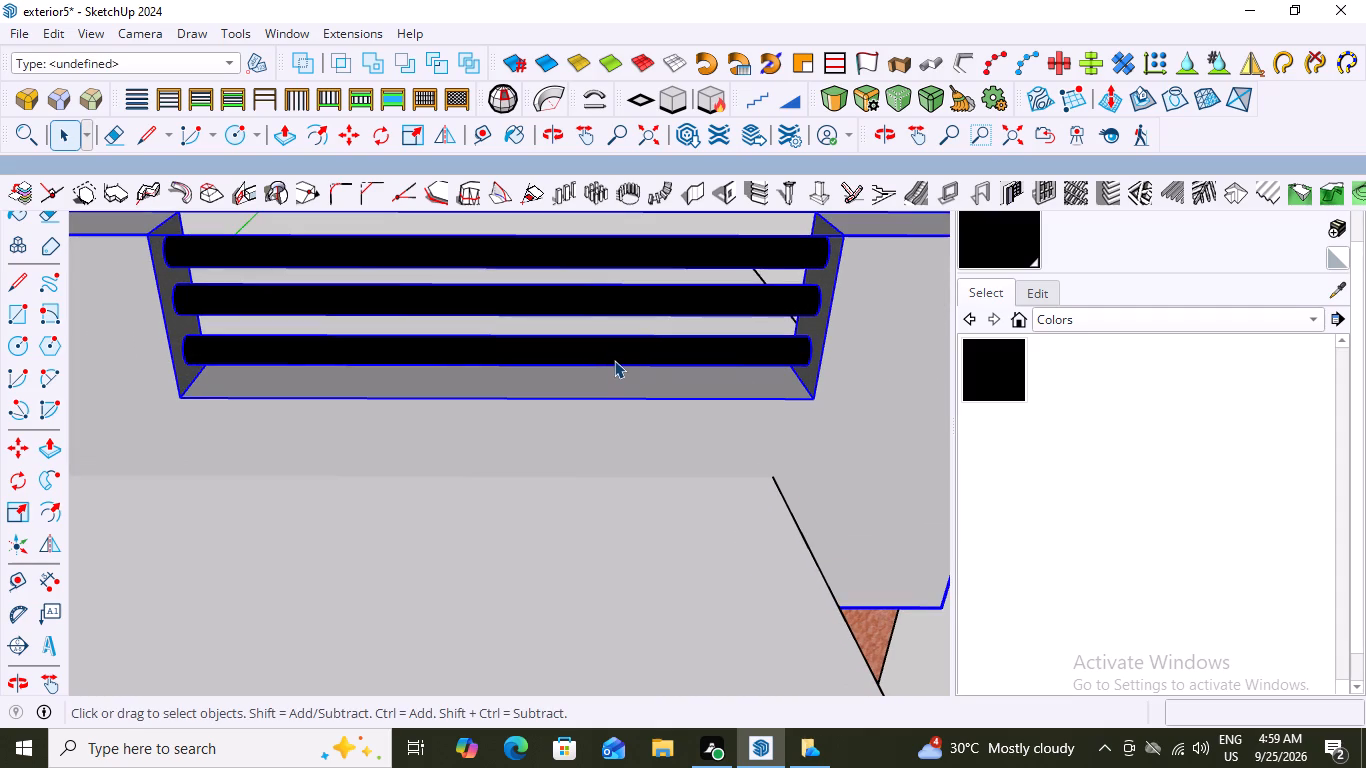
{"action": "left_click", "coordinate": [614, 360]}
{"action": "left_click", "coordinate": [612, 359]}
{"action": "left_click", "coordinate": [612, 359]}
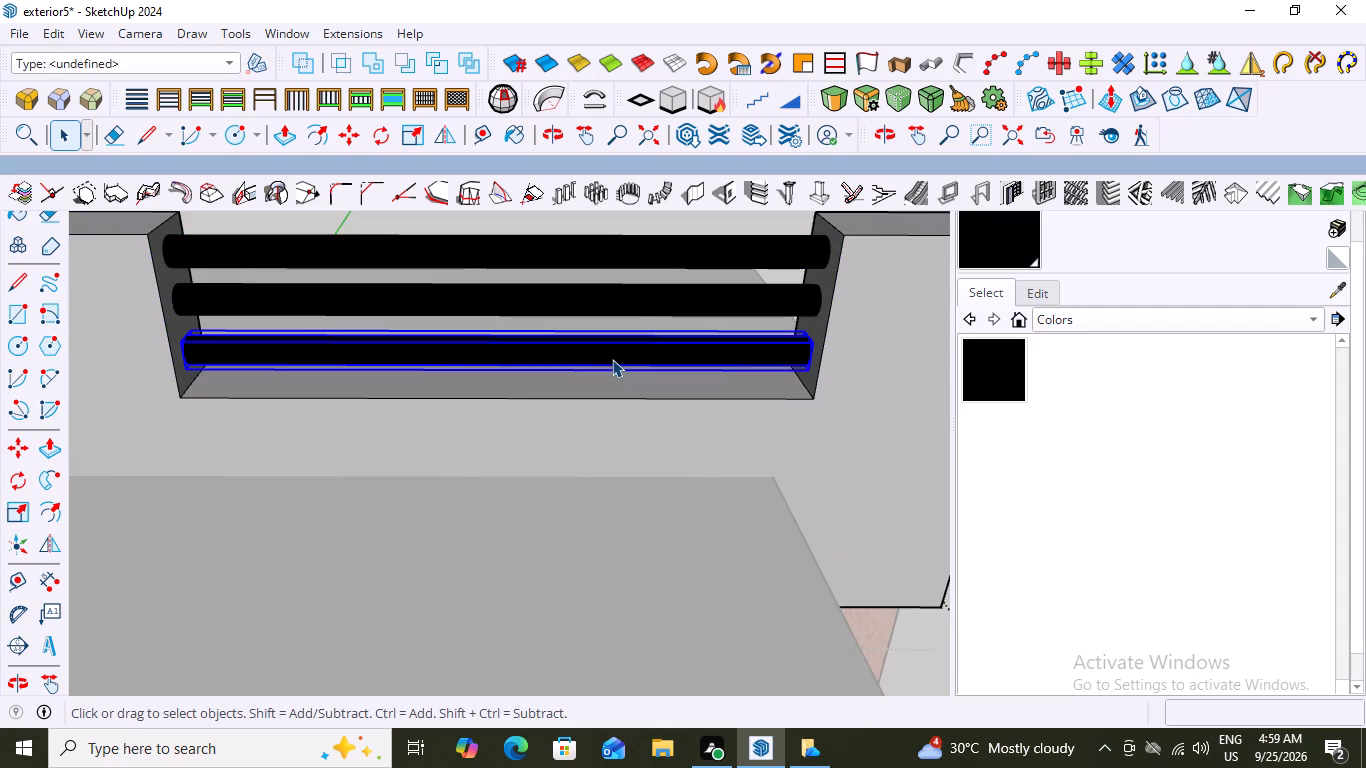
{"action": "left_click", "coordinate": [620, 291], "text": "shift"}
{"action": "left_click", "coordinate": [624, 252], "text": "shift"}
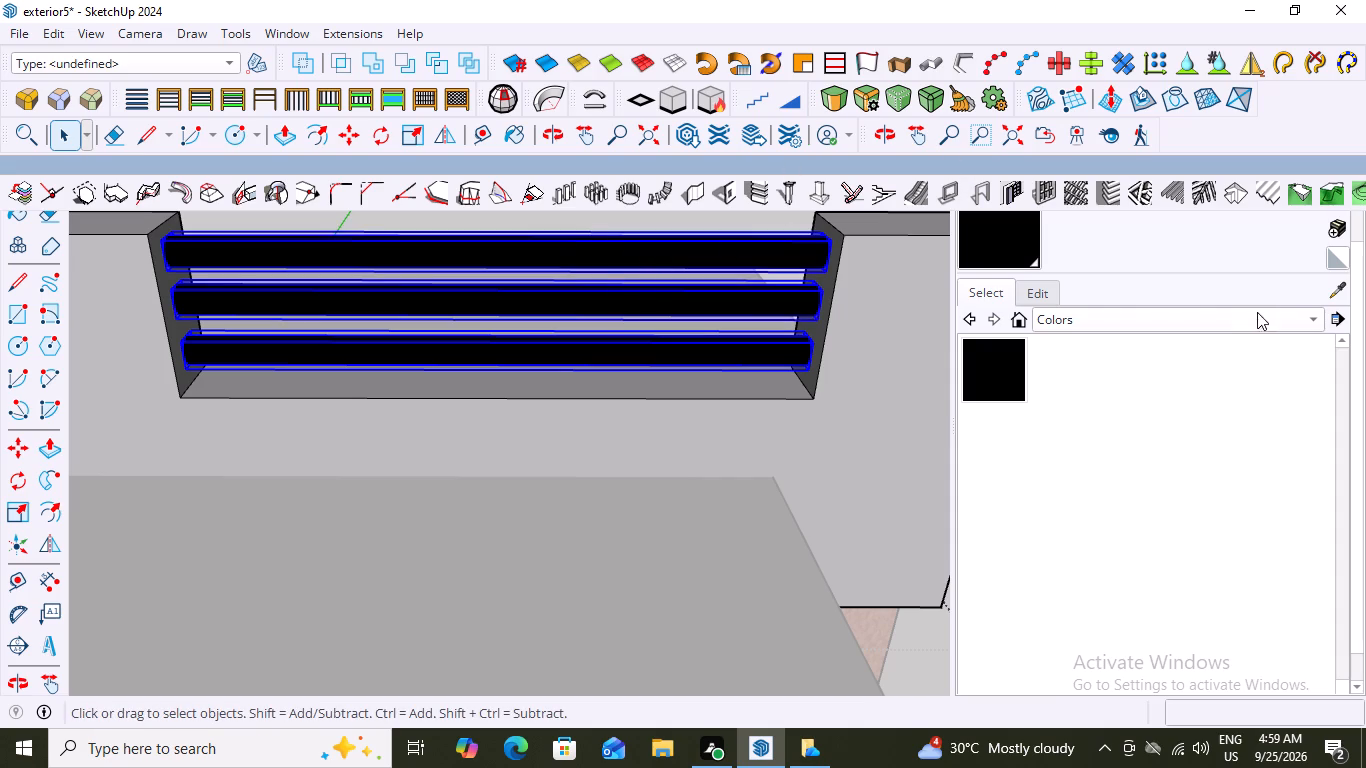
{"action": "left_click", "coordinate": [1314, 316]}
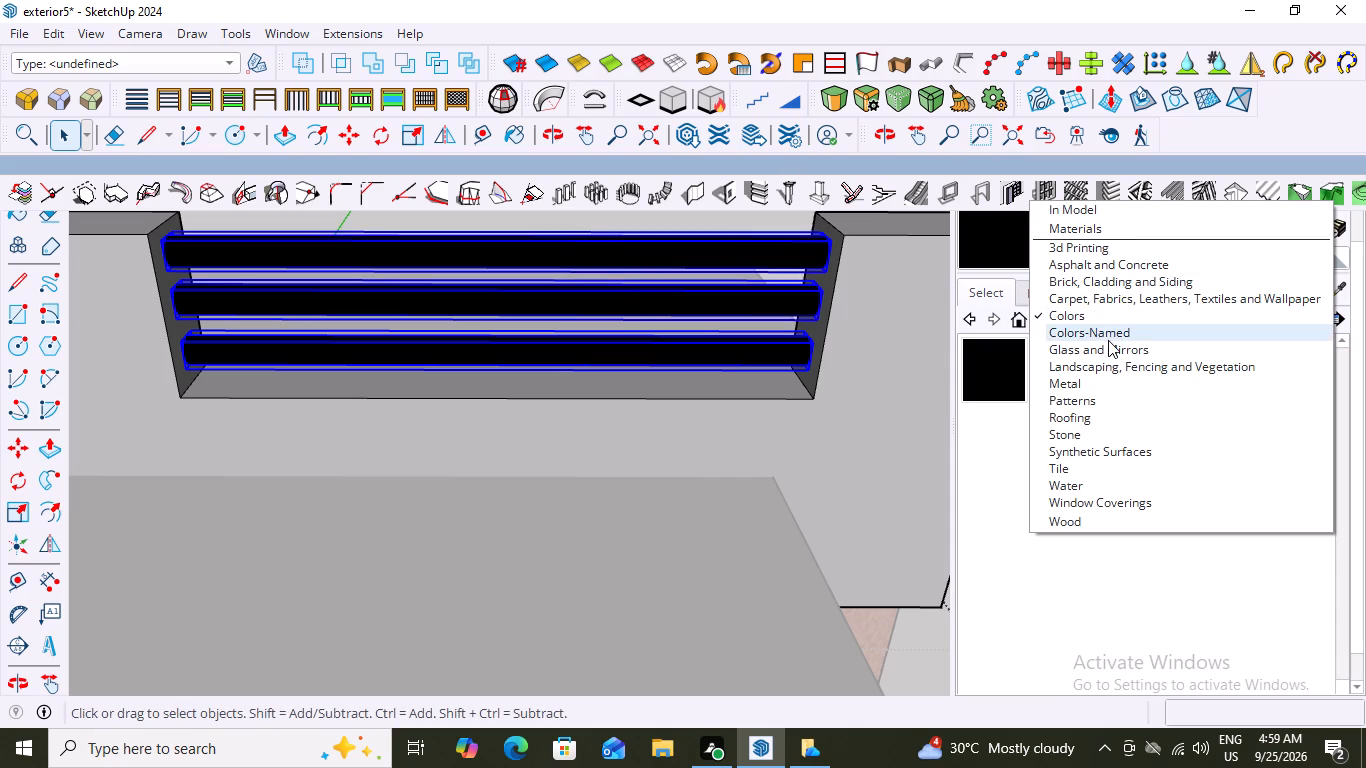
{"action": "left_click", "coordinate": [1110, 349]}
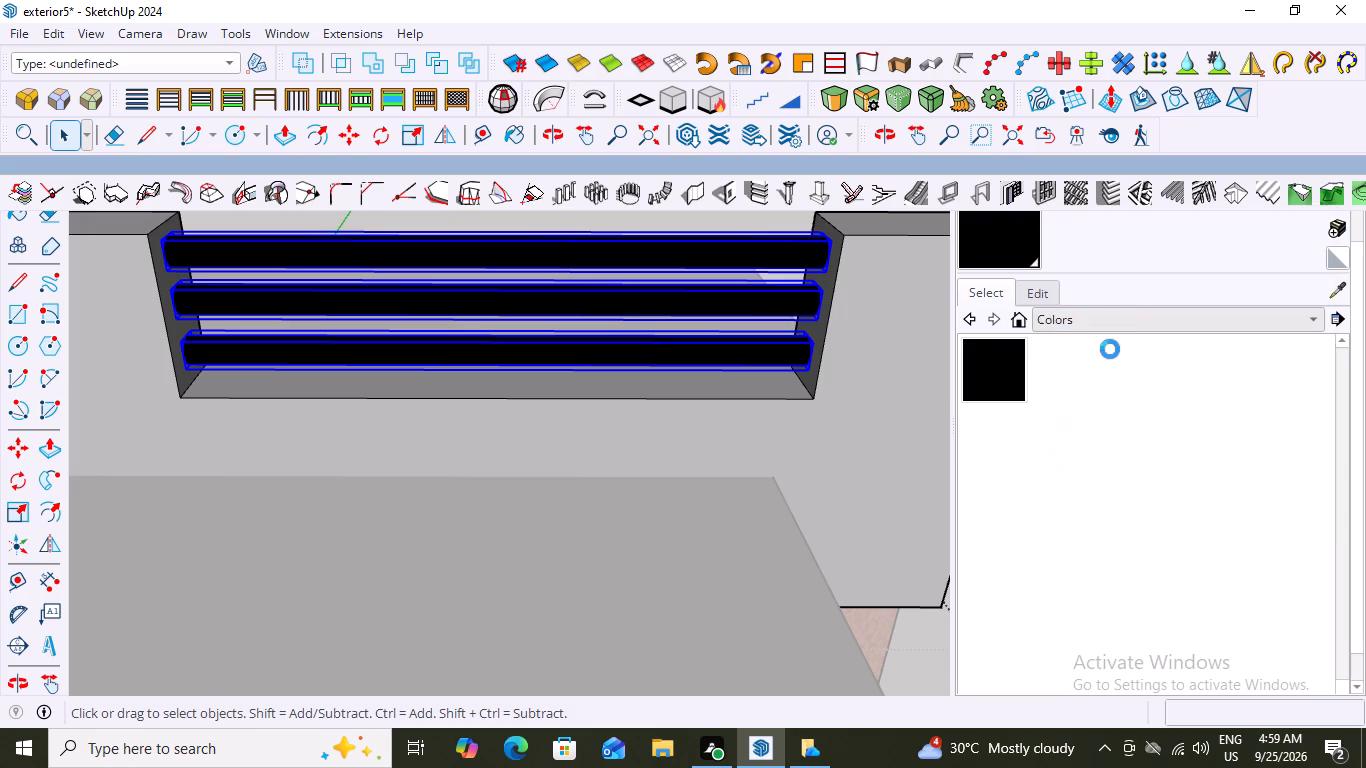
{"action": "left_click", "coordinate": [1121, 362]}
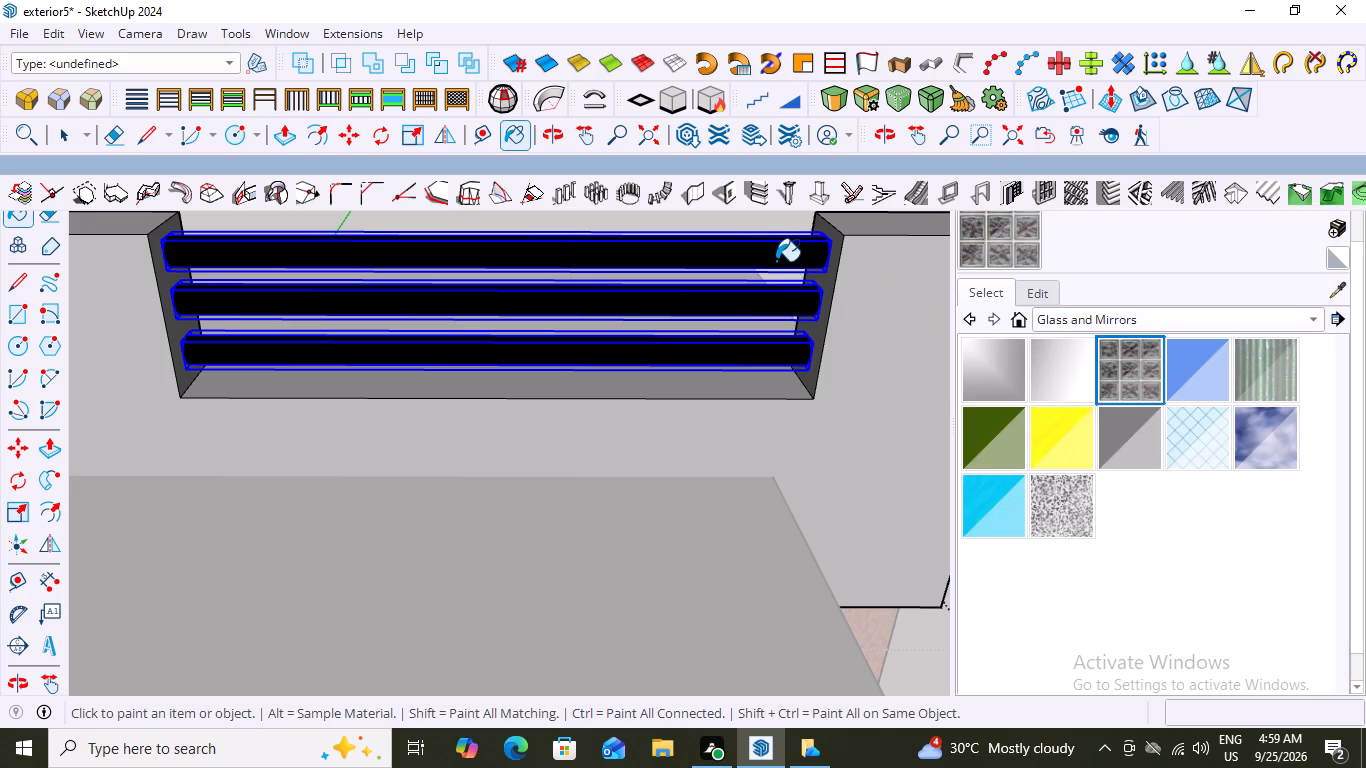
{"action": "left_click", "coordinate": [776, 261]}
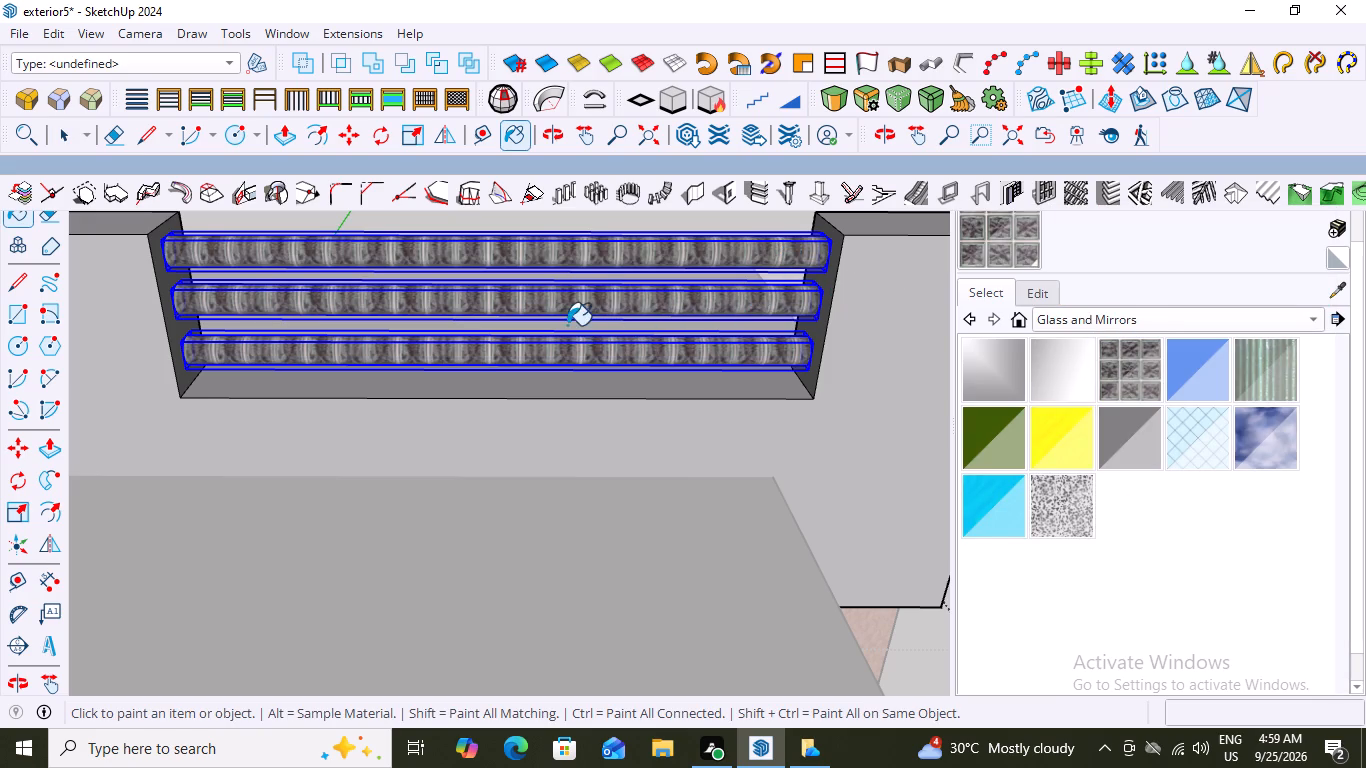
{"action": "key", "text": "space"}
{"action": "scroll", "coordinate": [560, 344], "scroll_direction": "down", "scroll_amount": 7}
{"action": "left_click", "coordinate": [912, 307]}
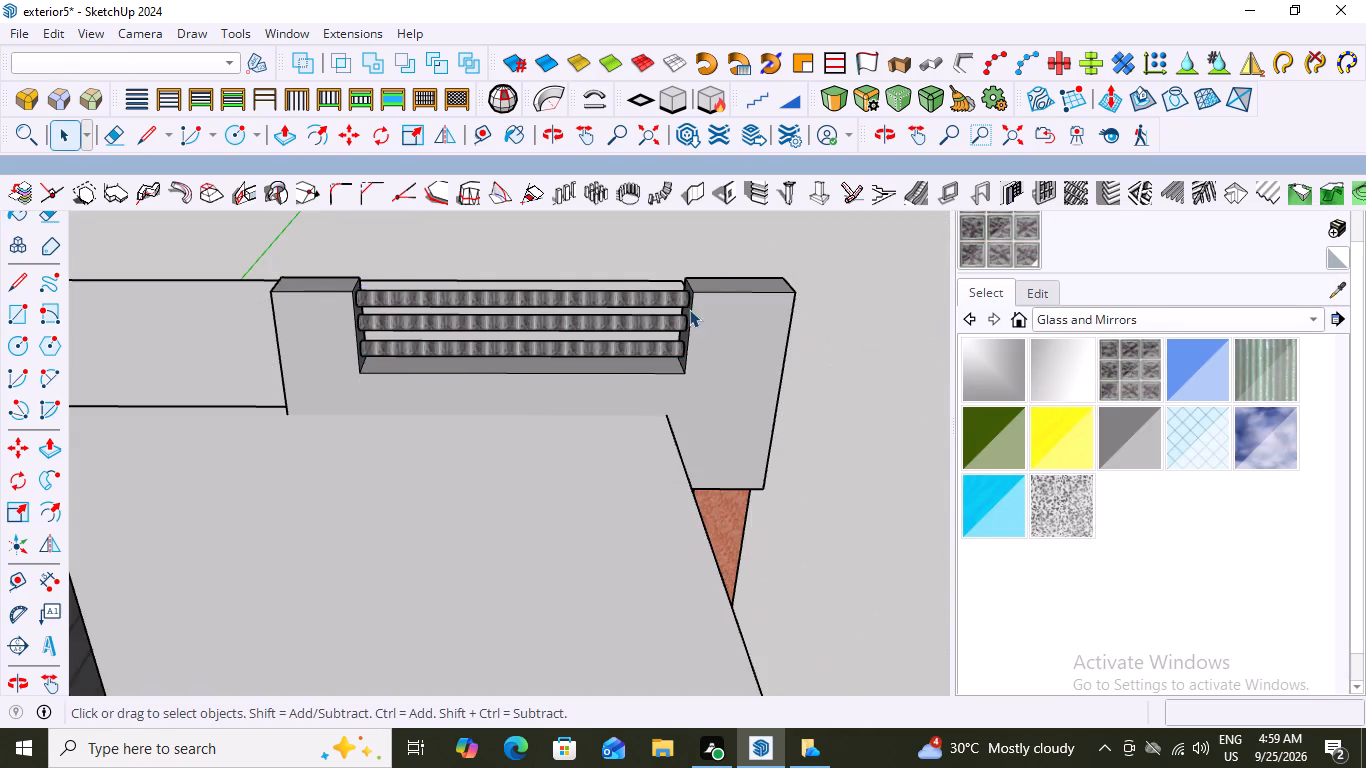
Examine the grey block-patterned rails in the parapet opening from above and up close.
{"action": "middle_click_drag", "start_coordinate": [696, 294], "coordinate": [682, 359]}
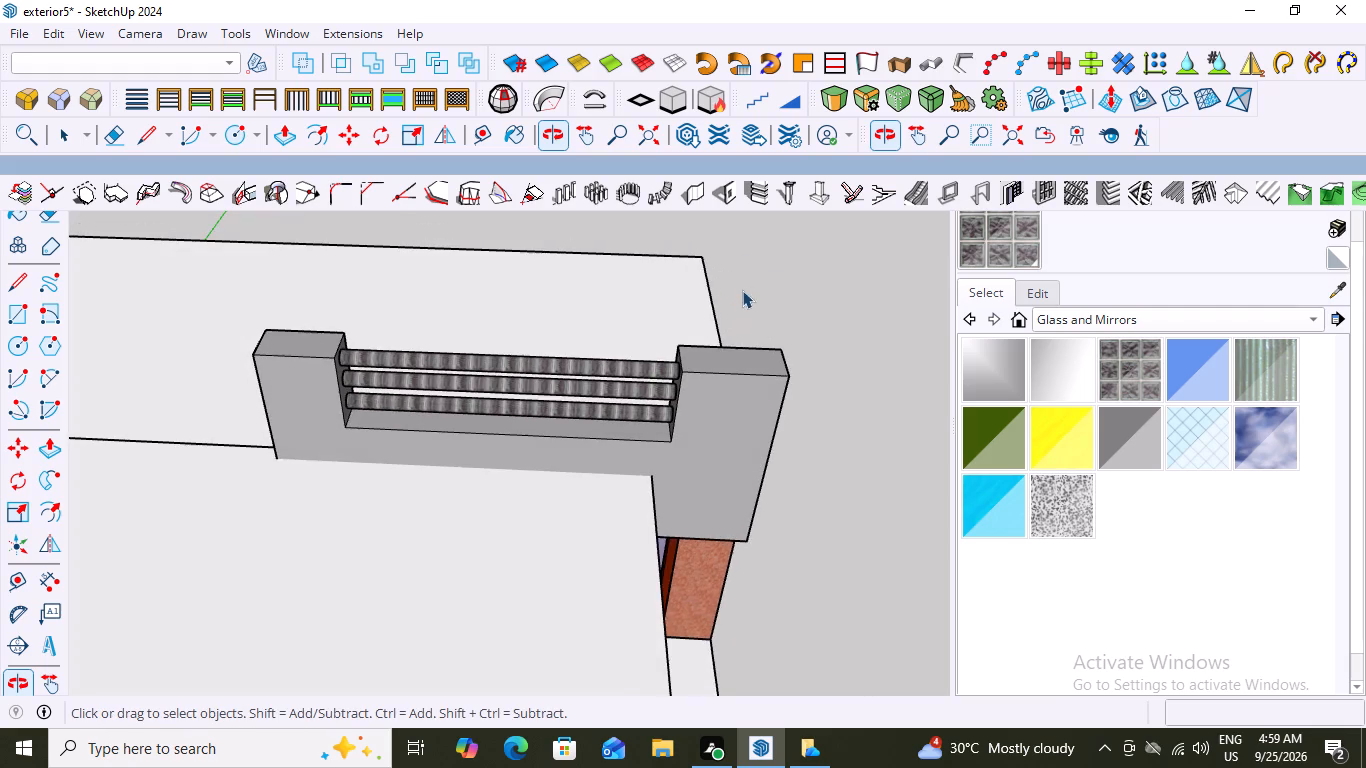
{"action": "scroll", "coordinate": [601, 354], "scroll_direction": "up", "scroll_amount": 2}
{"action": "middle_click_drag", "start_coordinate": [596, 369], "coordinate": [639, 283]}
{"action": "scroll", "coordinate": [638, 289], "scroll_direction": "up", "scroll_amount": 2}
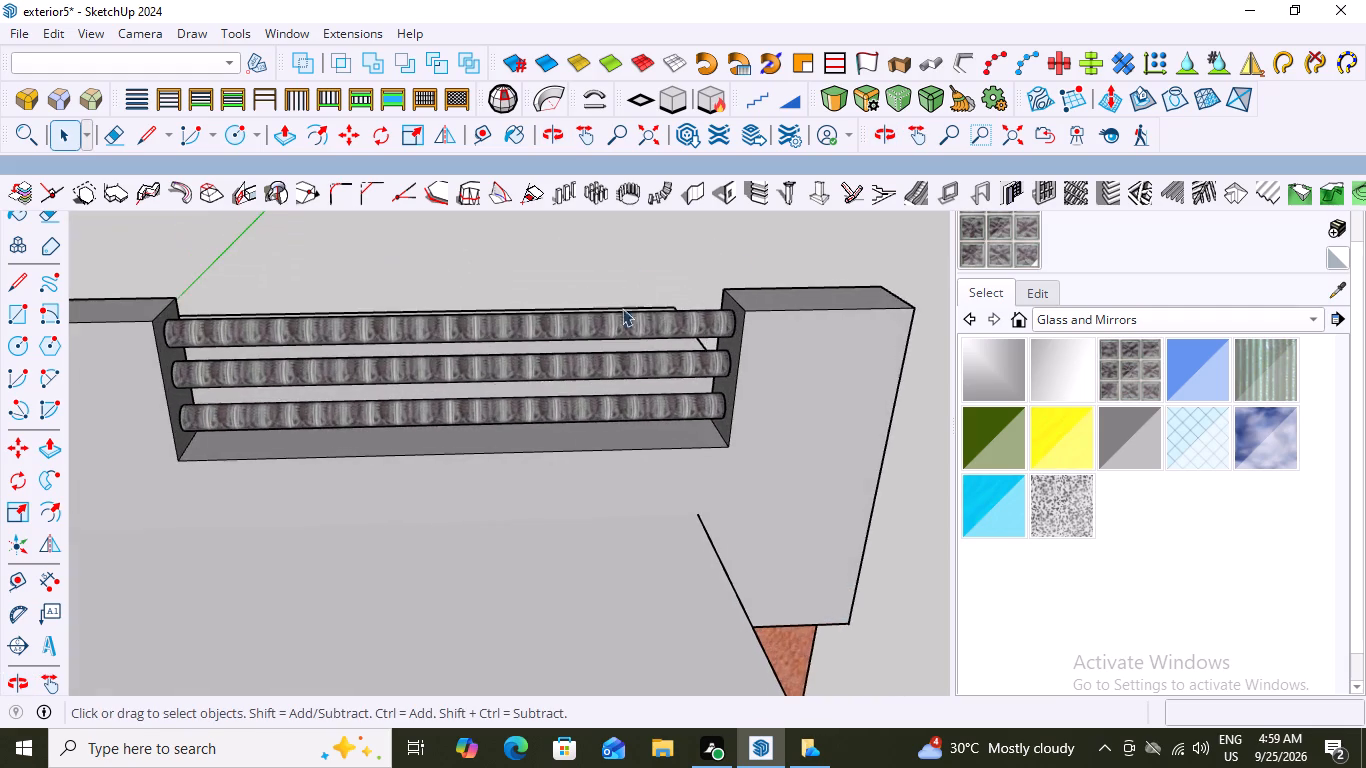
{"action": "scroll", "coordinate": [604, 344], "scroll_direction": "up", "scroll_amount": 3}
{"action": "scroll", "coordinate": [607, 331], "scroll_direction": "down", "scroll_amount": 8}
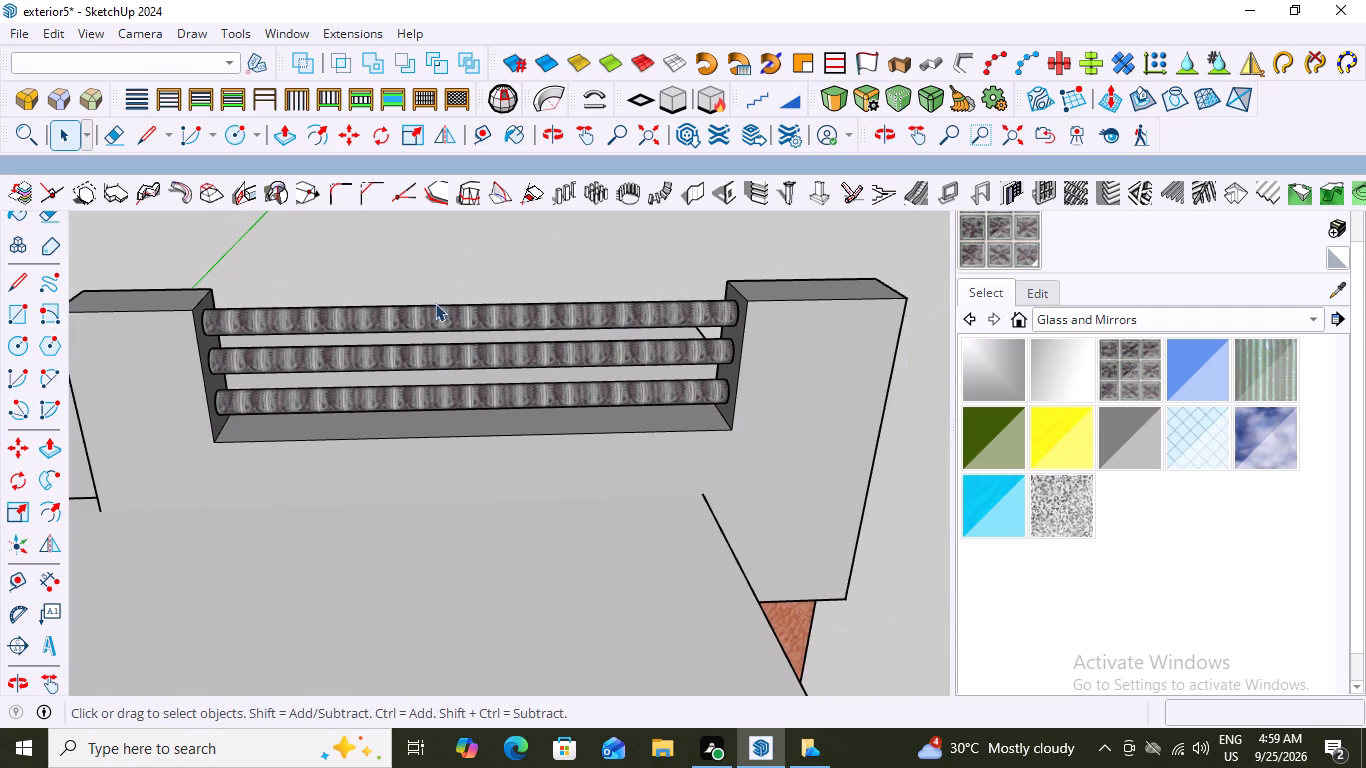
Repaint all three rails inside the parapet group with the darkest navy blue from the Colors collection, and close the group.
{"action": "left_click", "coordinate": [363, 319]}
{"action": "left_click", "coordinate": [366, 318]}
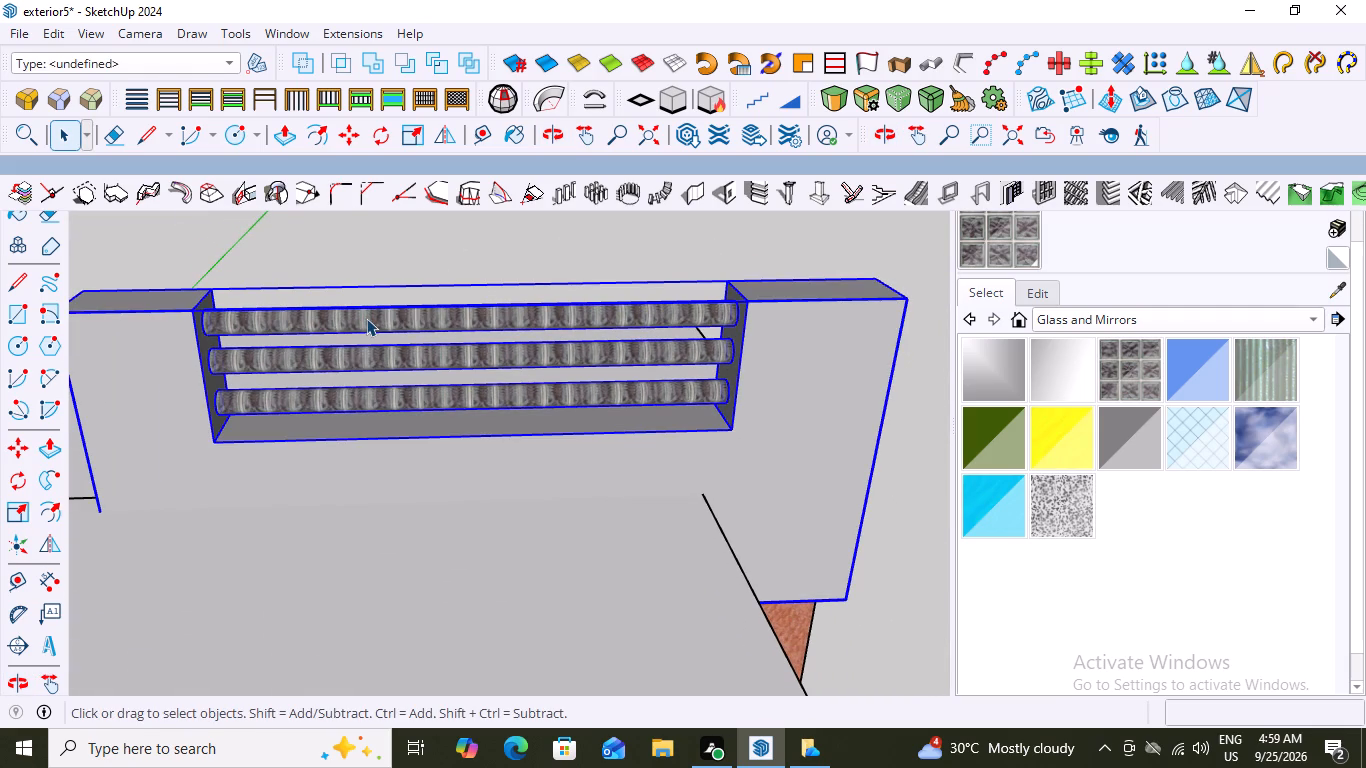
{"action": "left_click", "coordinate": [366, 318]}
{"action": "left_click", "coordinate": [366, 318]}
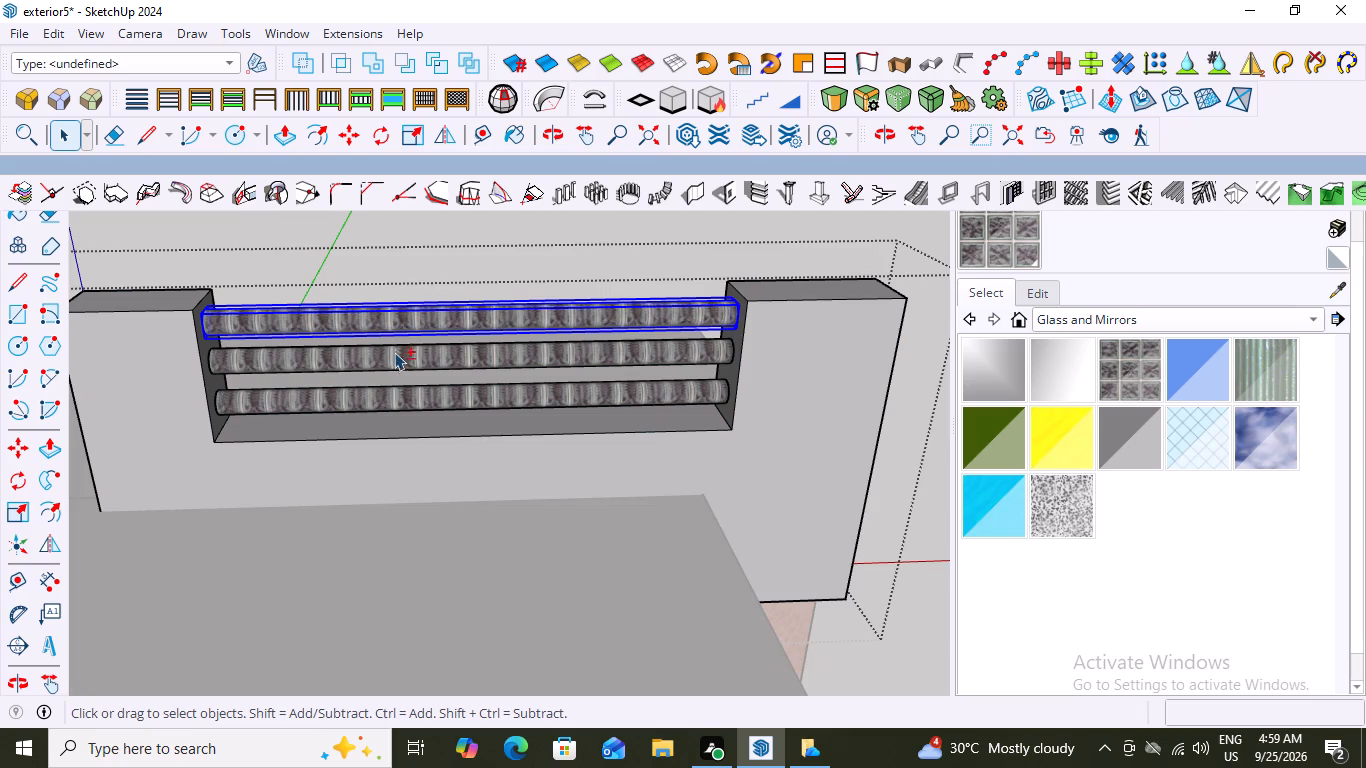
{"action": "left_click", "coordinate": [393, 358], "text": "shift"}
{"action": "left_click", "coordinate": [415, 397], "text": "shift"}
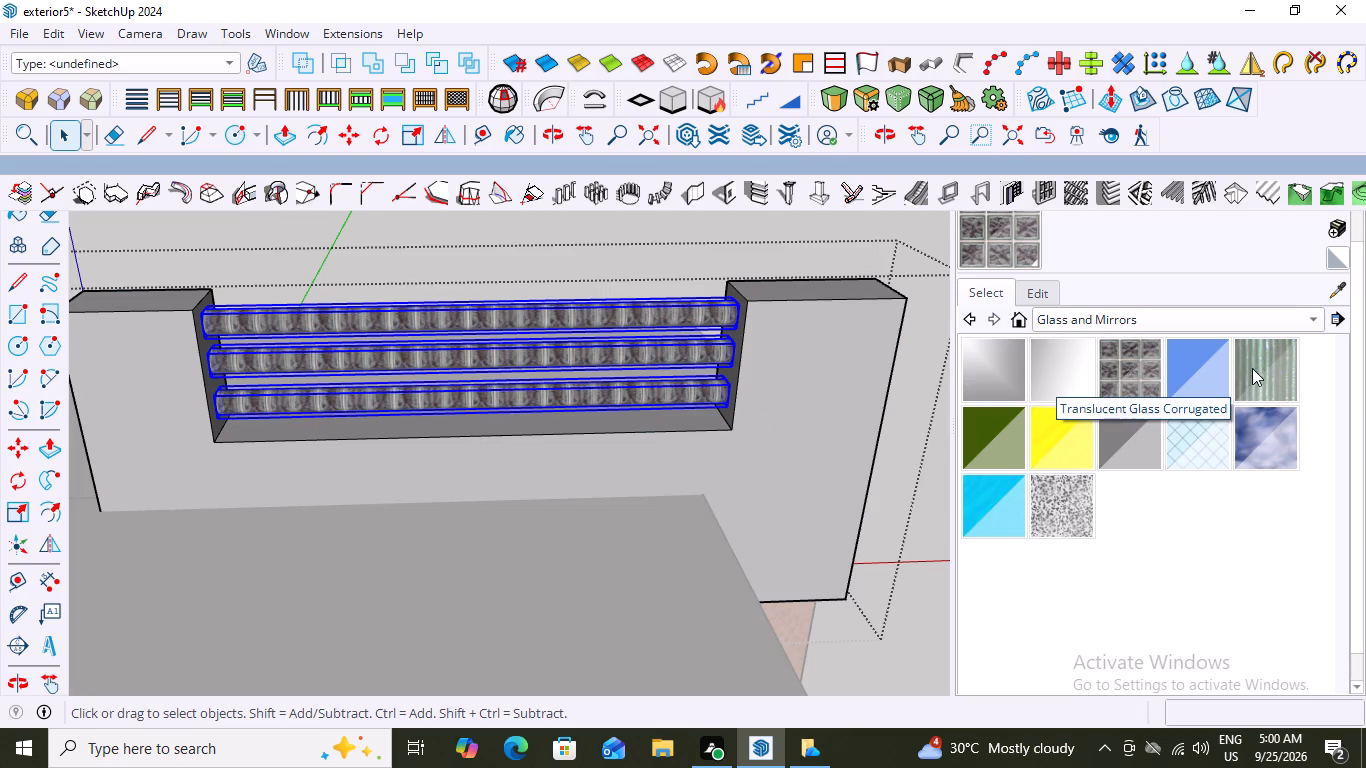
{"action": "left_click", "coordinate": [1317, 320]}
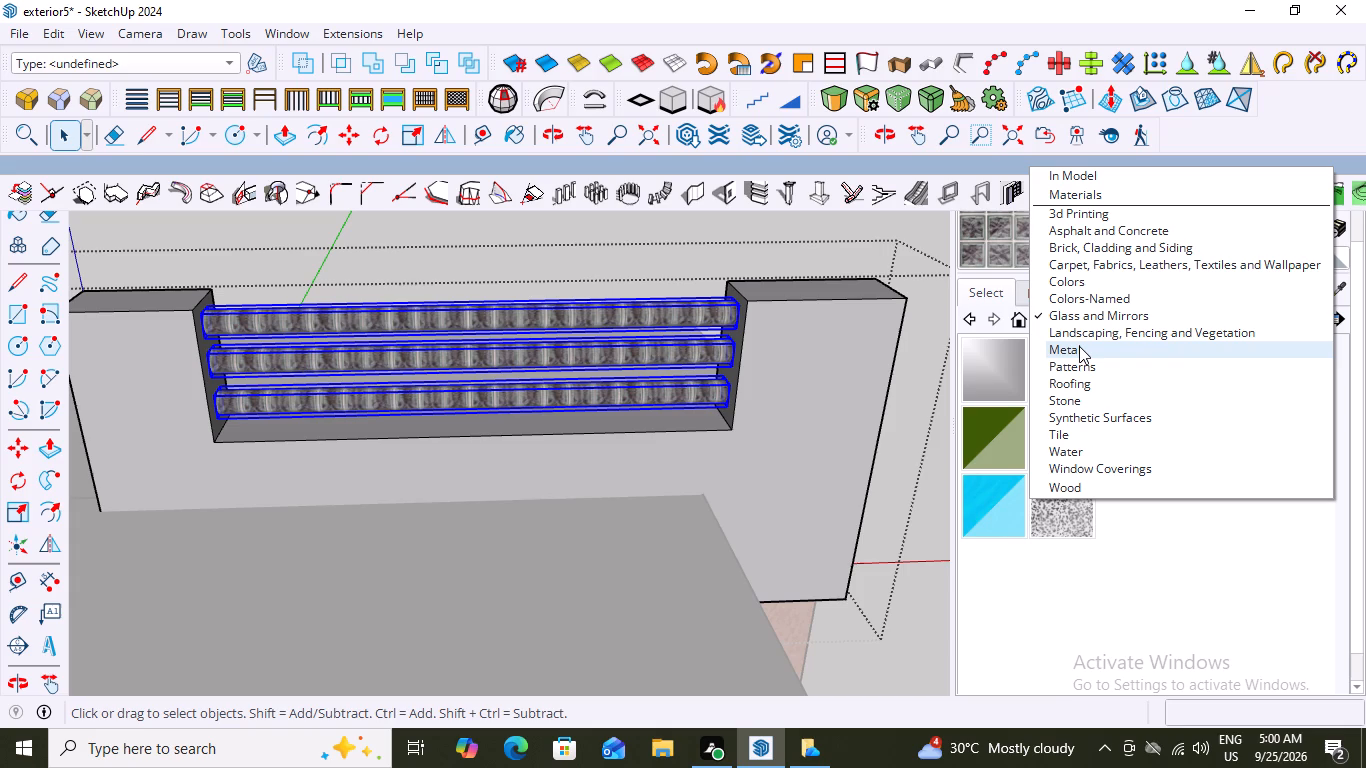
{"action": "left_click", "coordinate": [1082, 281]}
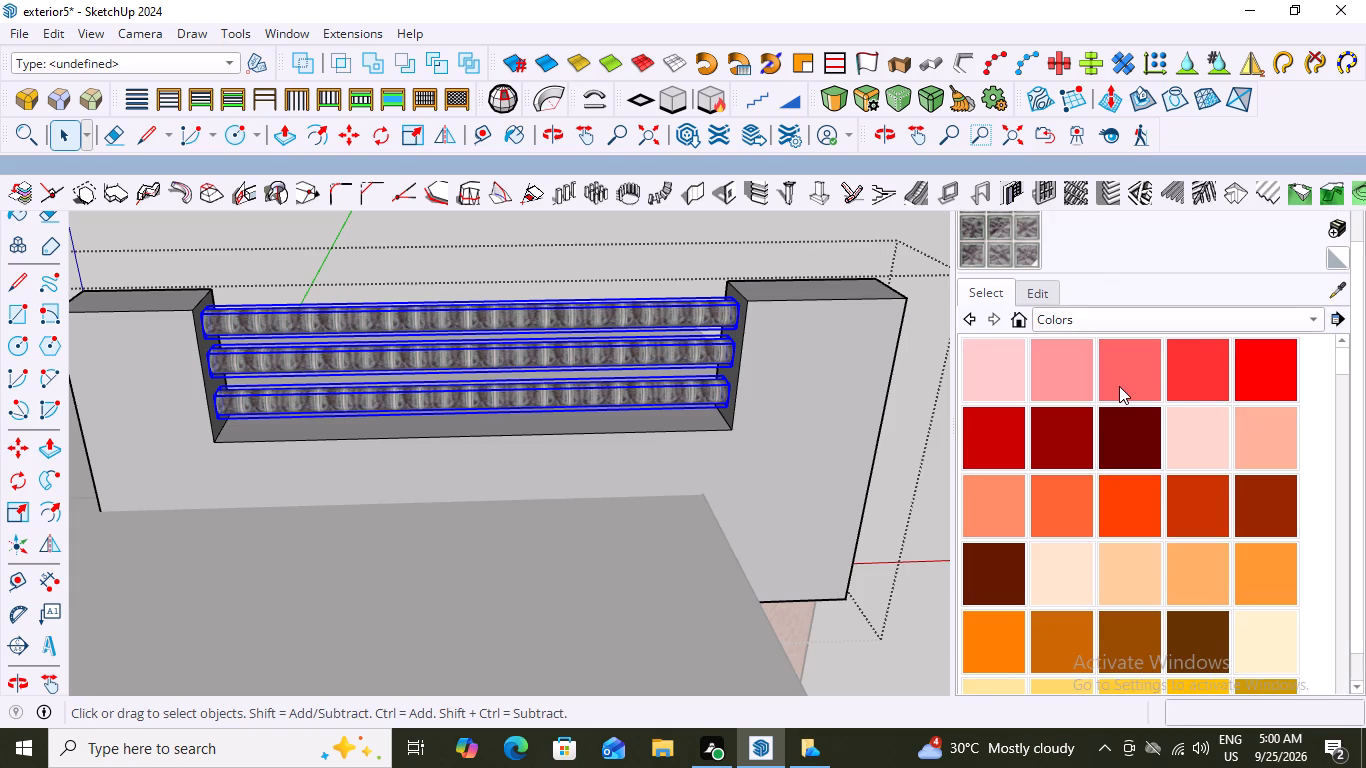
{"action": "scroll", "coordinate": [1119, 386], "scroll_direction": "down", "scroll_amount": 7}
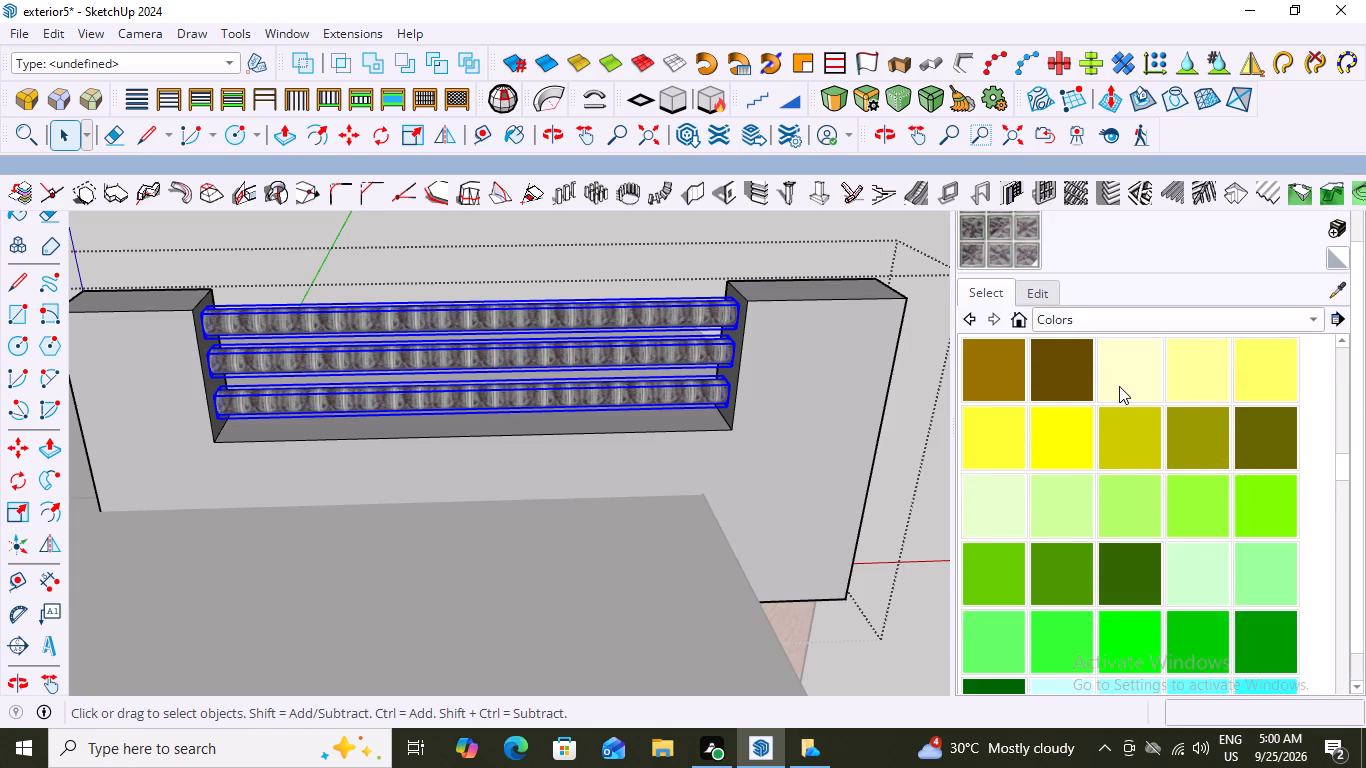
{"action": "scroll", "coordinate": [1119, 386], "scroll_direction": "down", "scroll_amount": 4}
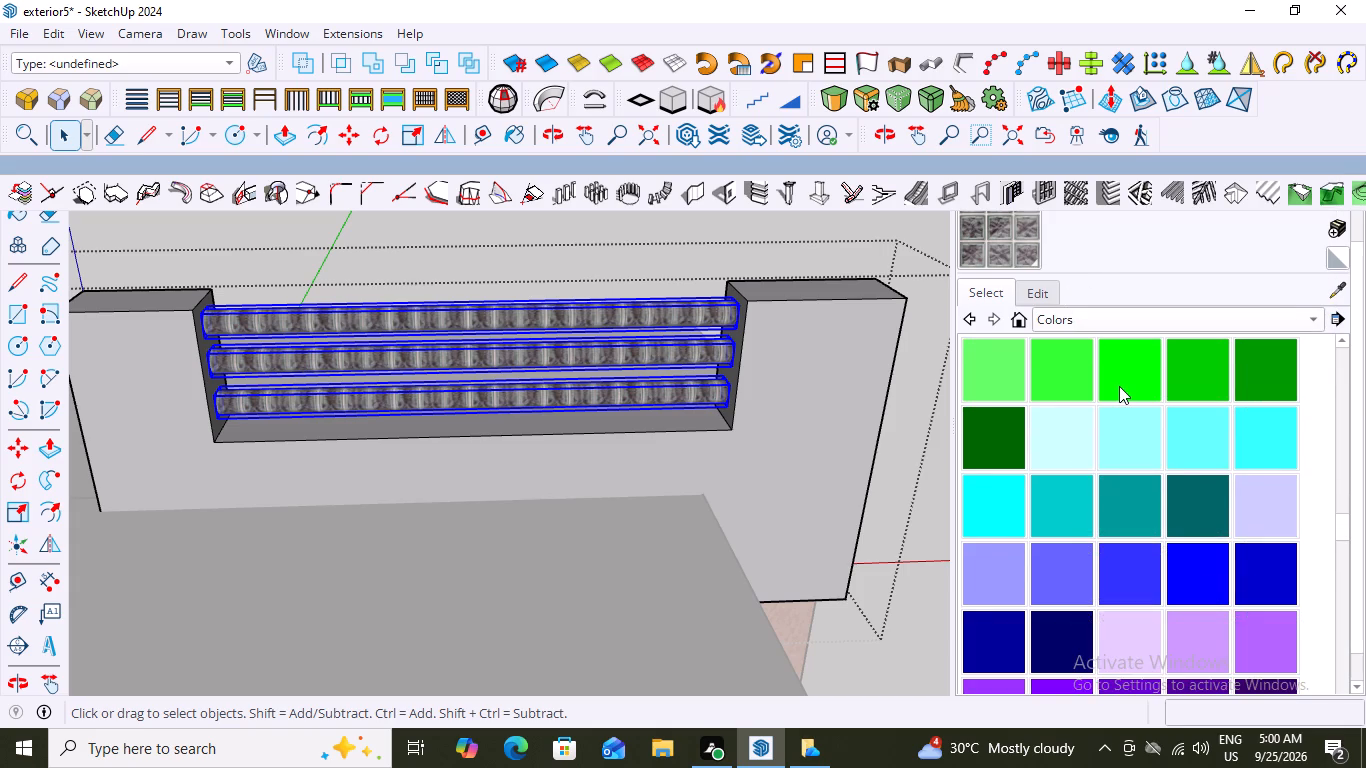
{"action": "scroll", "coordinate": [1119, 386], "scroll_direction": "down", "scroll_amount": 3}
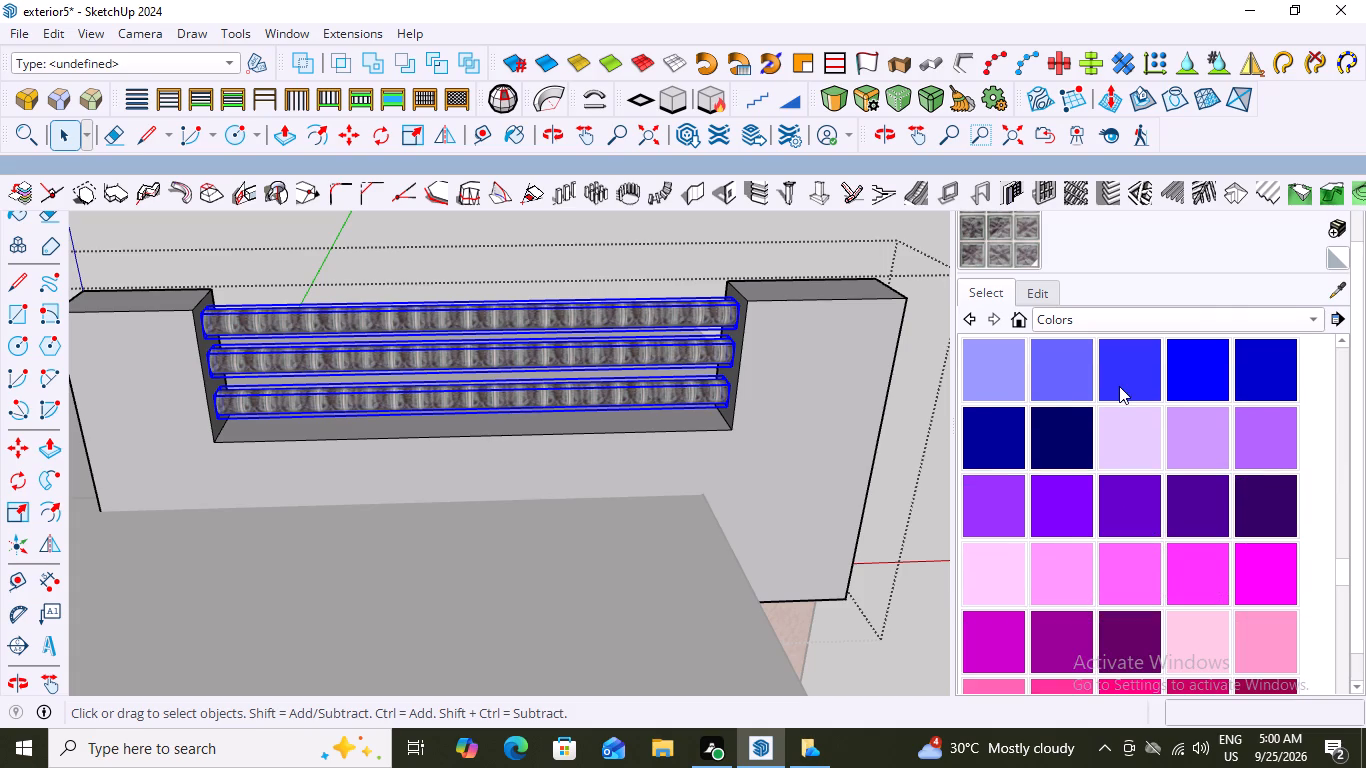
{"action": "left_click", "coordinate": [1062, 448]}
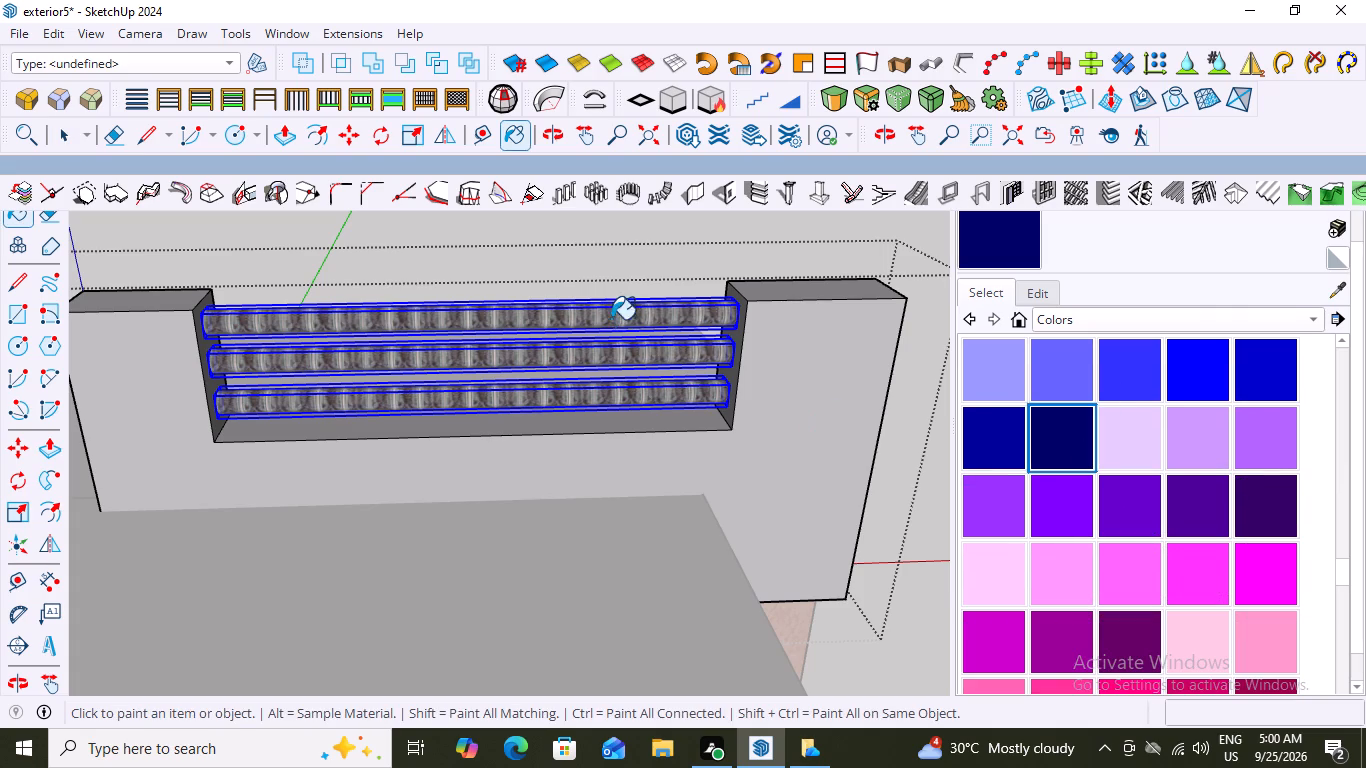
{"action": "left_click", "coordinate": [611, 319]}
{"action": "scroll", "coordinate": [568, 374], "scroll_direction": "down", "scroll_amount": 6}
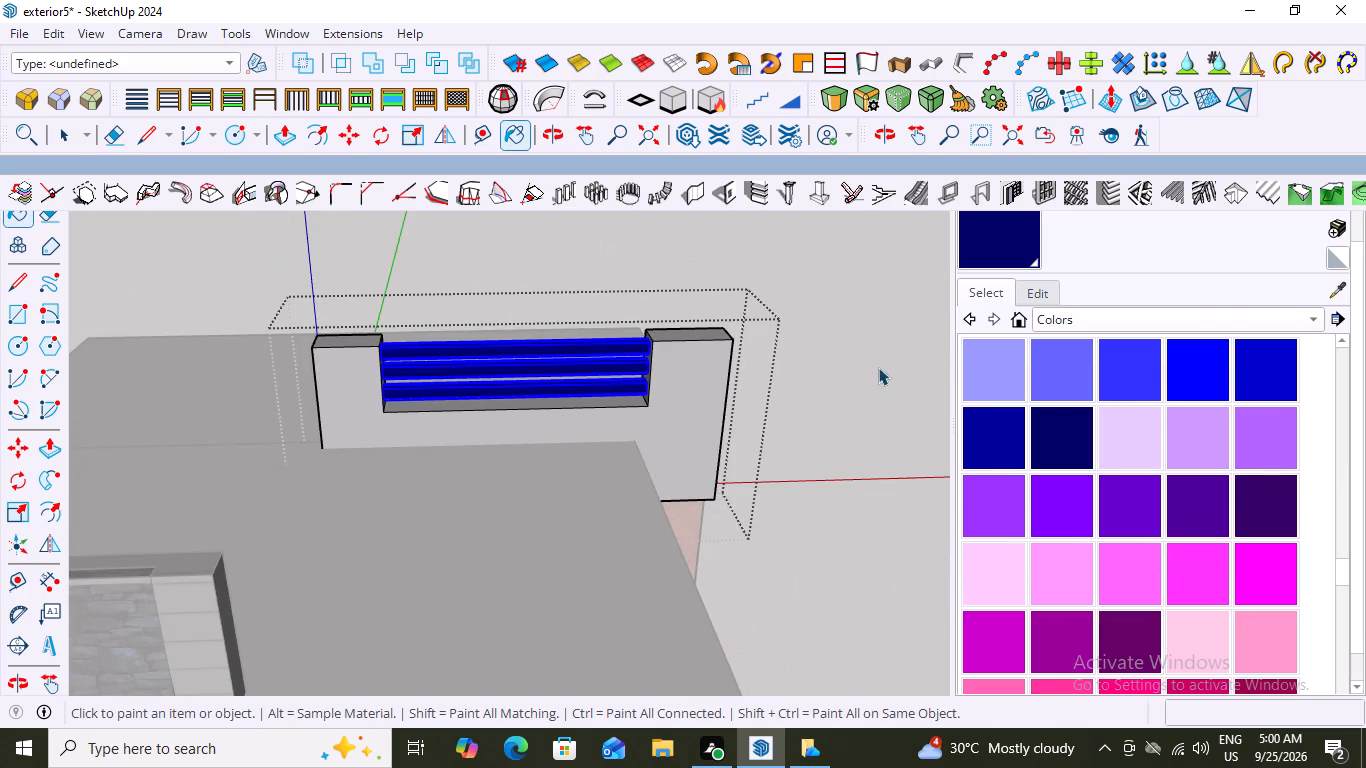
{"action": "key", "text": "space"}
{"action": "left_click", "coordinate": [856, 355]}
Repaint all three rails inside the parapet group with the near-black charcoal grey from the Colors collection, and close the group.
{"action": "middle_click_drag", "start_coordinate": [685, 340], "coordinate": [627, 275]}
{"action": "scroll", "coordinate": [795, 259], "scroll_direction": "down", "scroll_amount": 6}
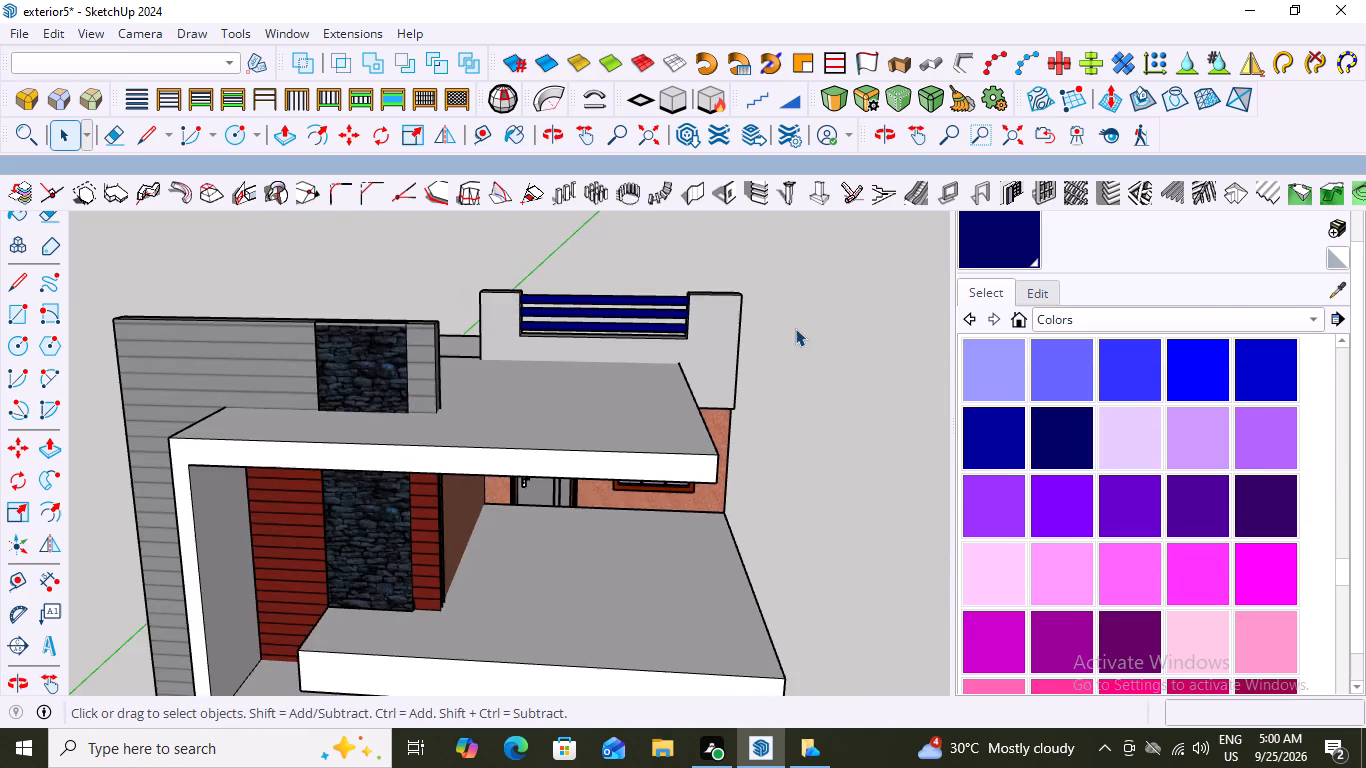
{"action": "middle_click_drag", "start_coordinate": [801, 321], "coordinate": [821, 273]}
{"action": "scroll", "coordinate": [821, 273], "scroll_direction": "up", "scroll_amount": 2}
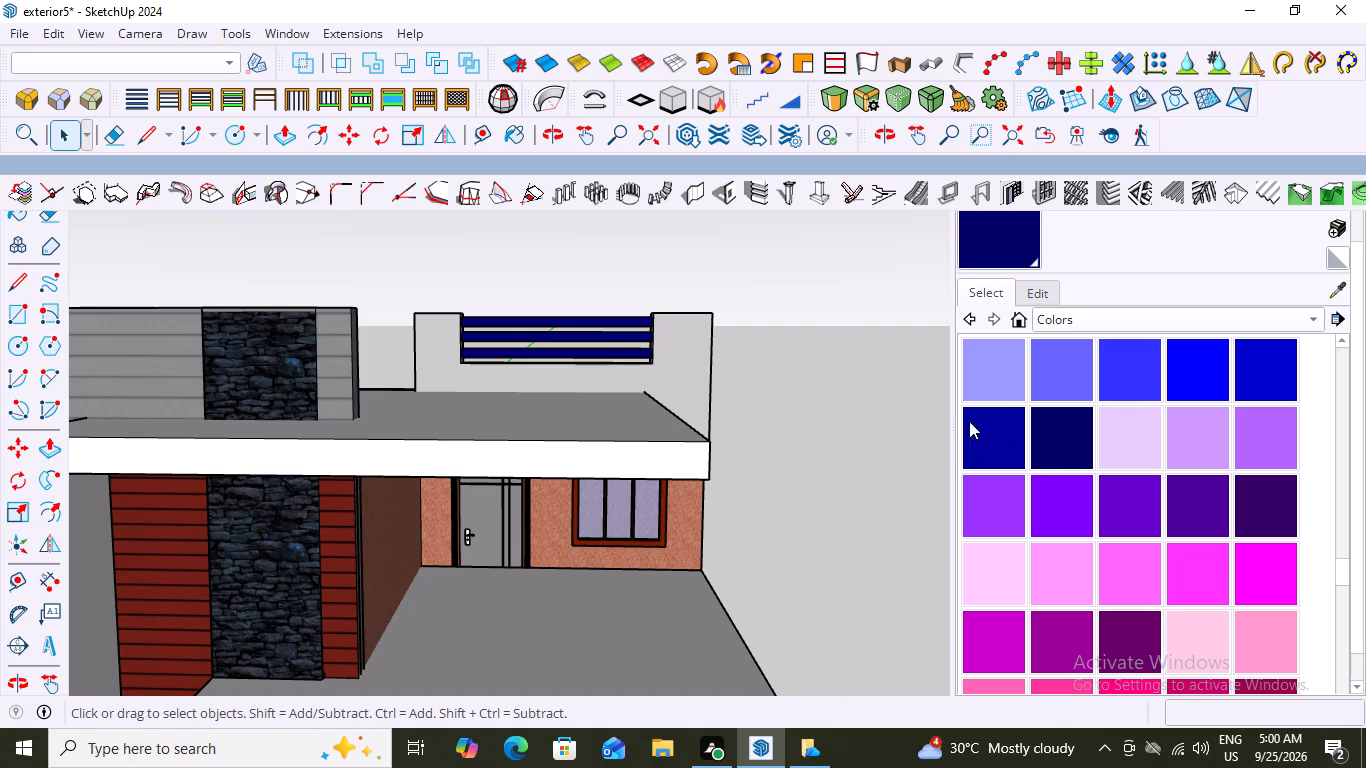
{"action": "scroll", "coordinate": [604, 321], "scroll_direction": "up", "scroll_amount": 10}
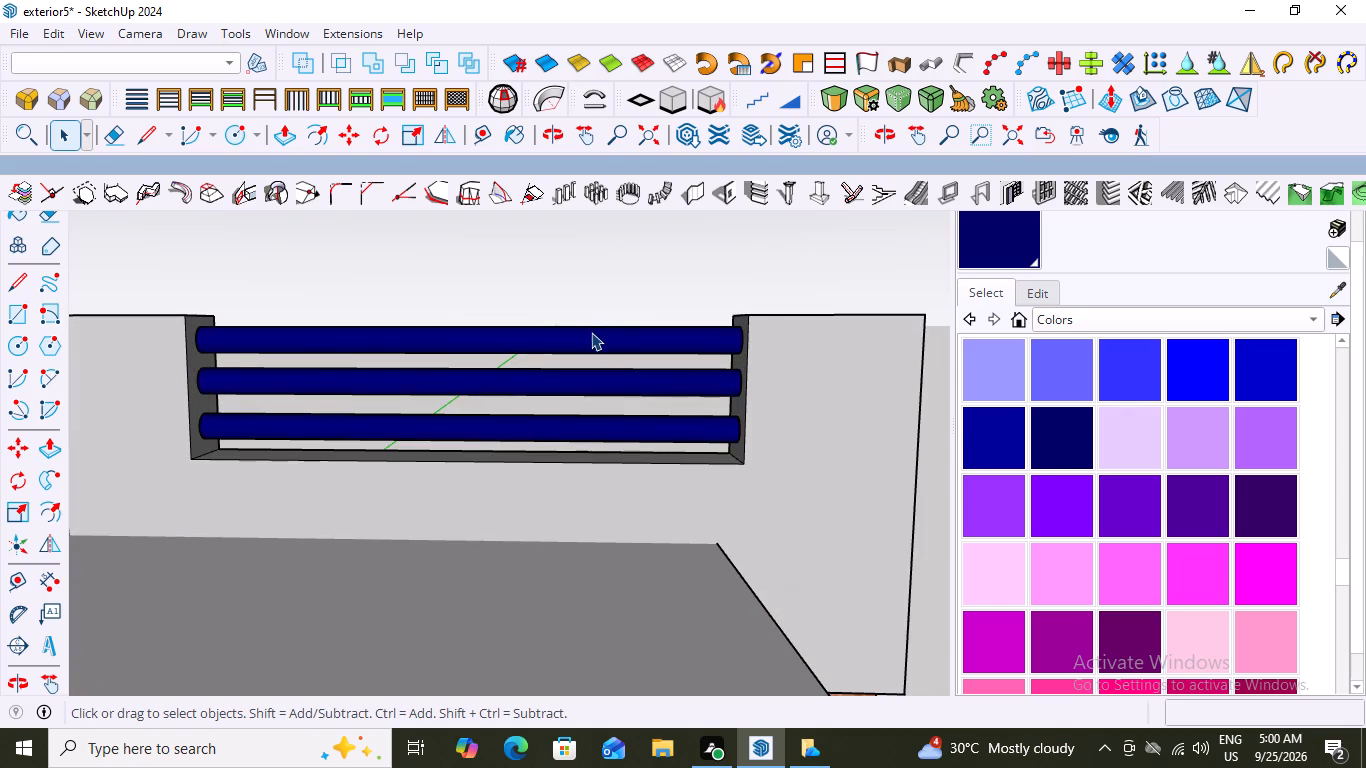
{"action": "left_click", "coordinate": [599, 341]}
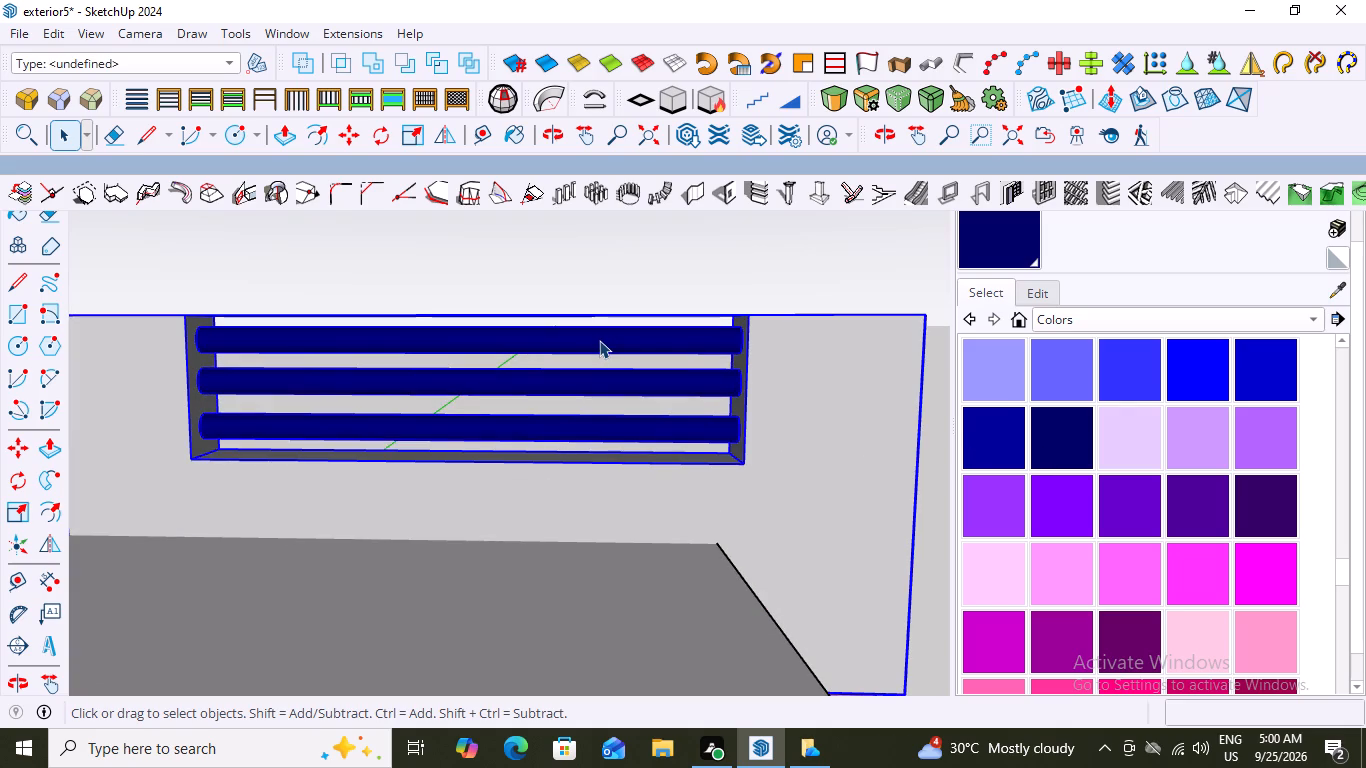
{"action": "double_click", "coordinate": [605, 346]}
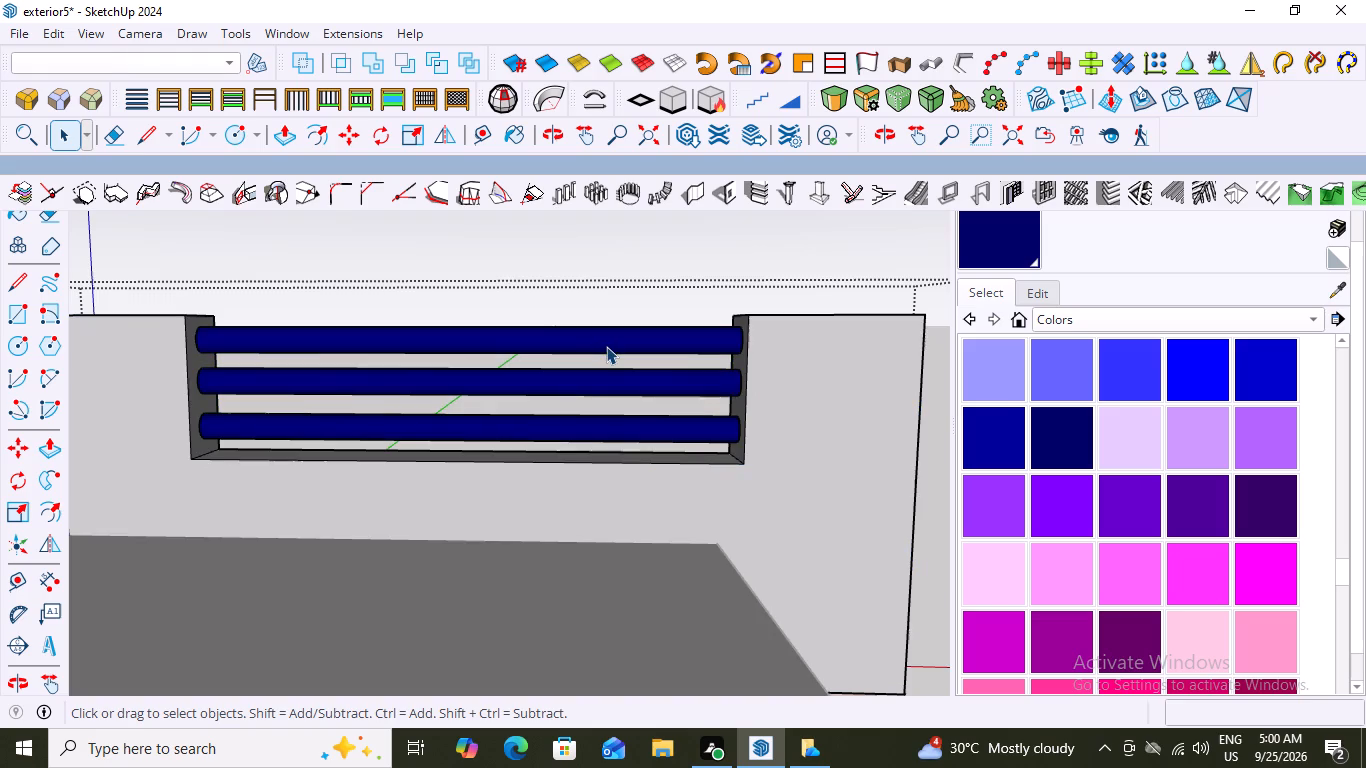
{"action": "left_click", "coordinate": [606, 346]}
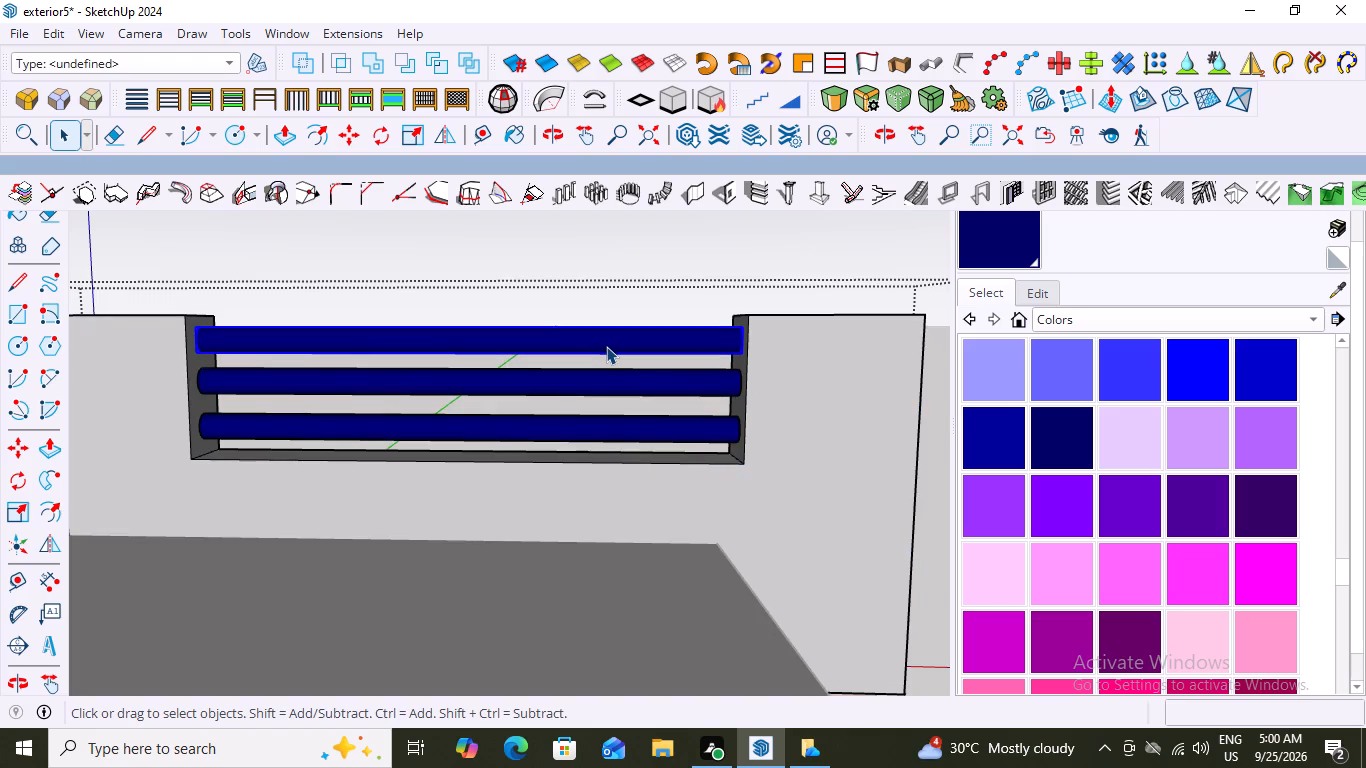
{"action": "left_click", "coordinate": [609, 382], "text": "shift"}
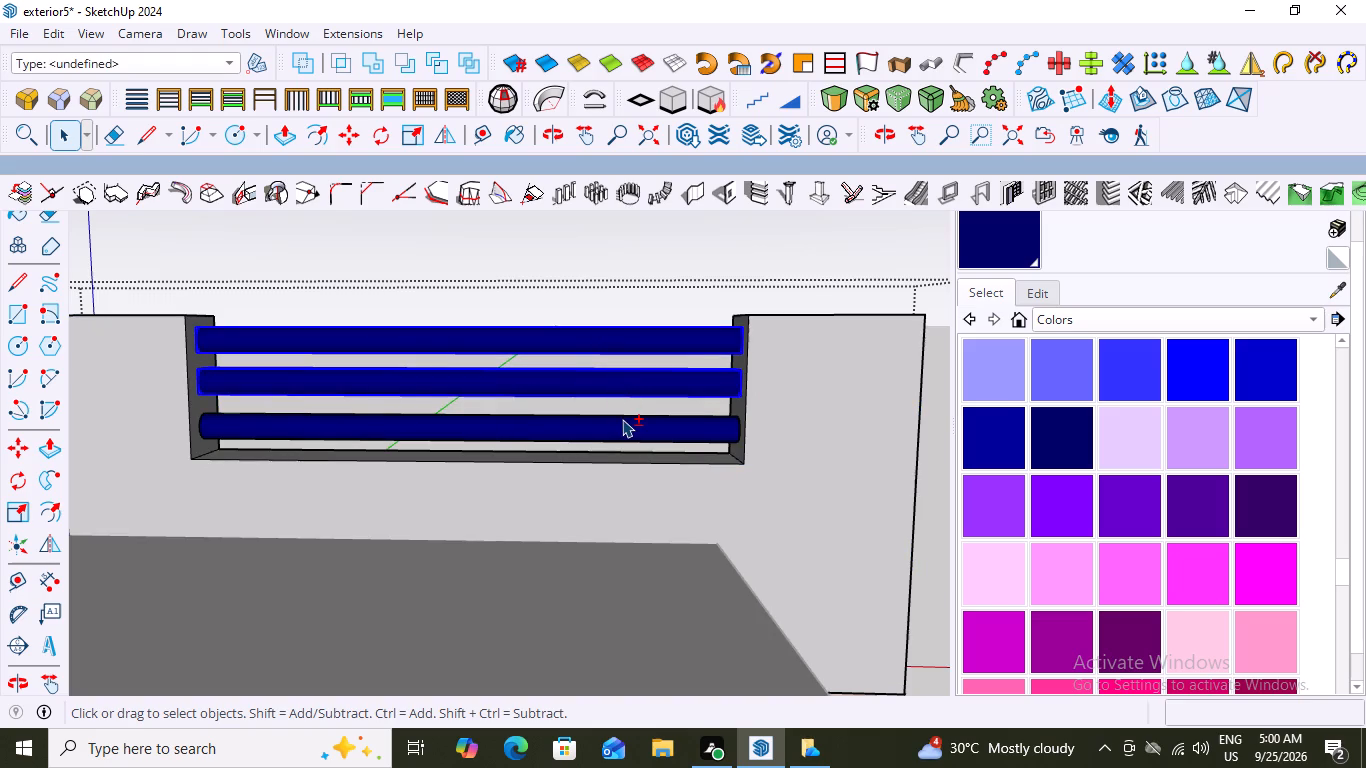
{"action": "left_click", "coordinate": [622, 419], "text": "shift"}
{"action": "scroll", "coordinate": [1204, 475], "scroll_direction": "down", "scroll_amount": 4}
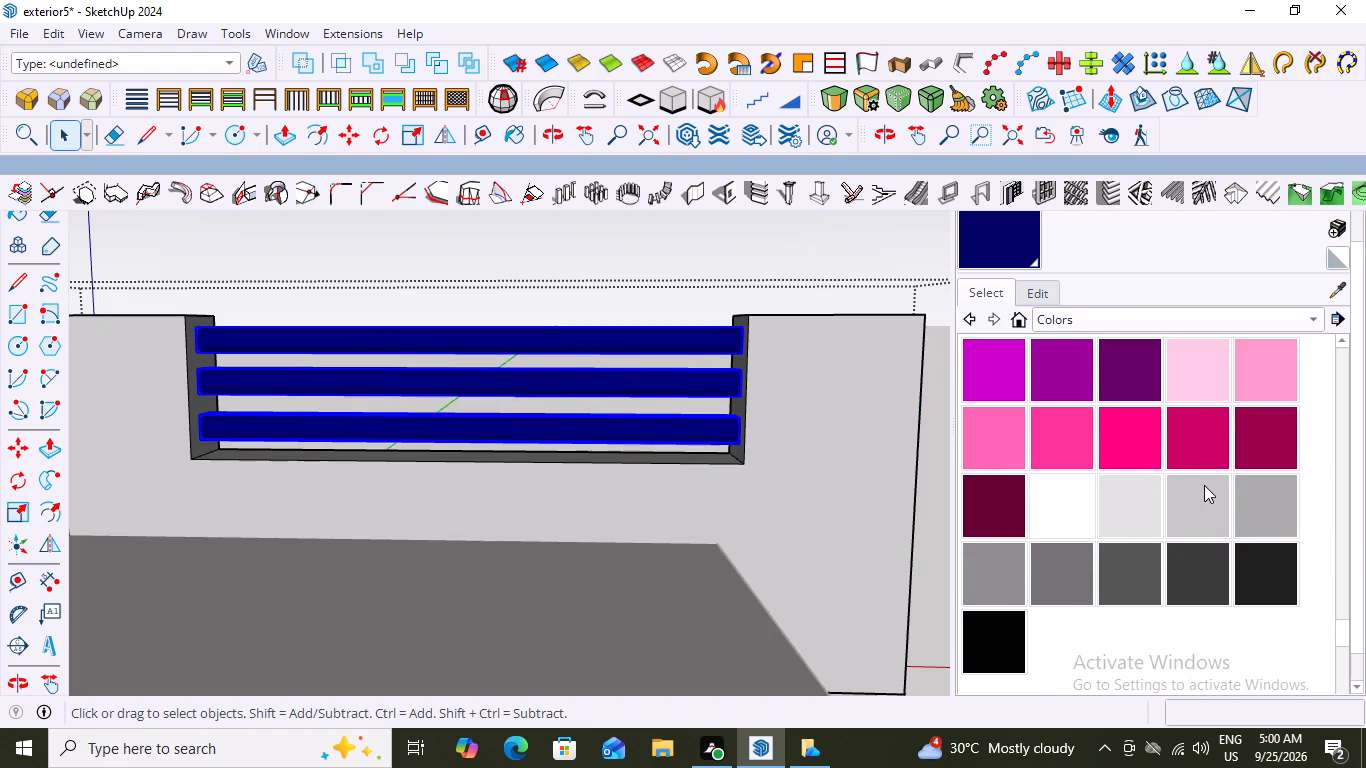
{"action": "scroll", "coordinate": [1204, 485], "scroll_direction": "down", "scroll_amount": 1}
{"action": "left_click", "coordinate": [1275, 504]}
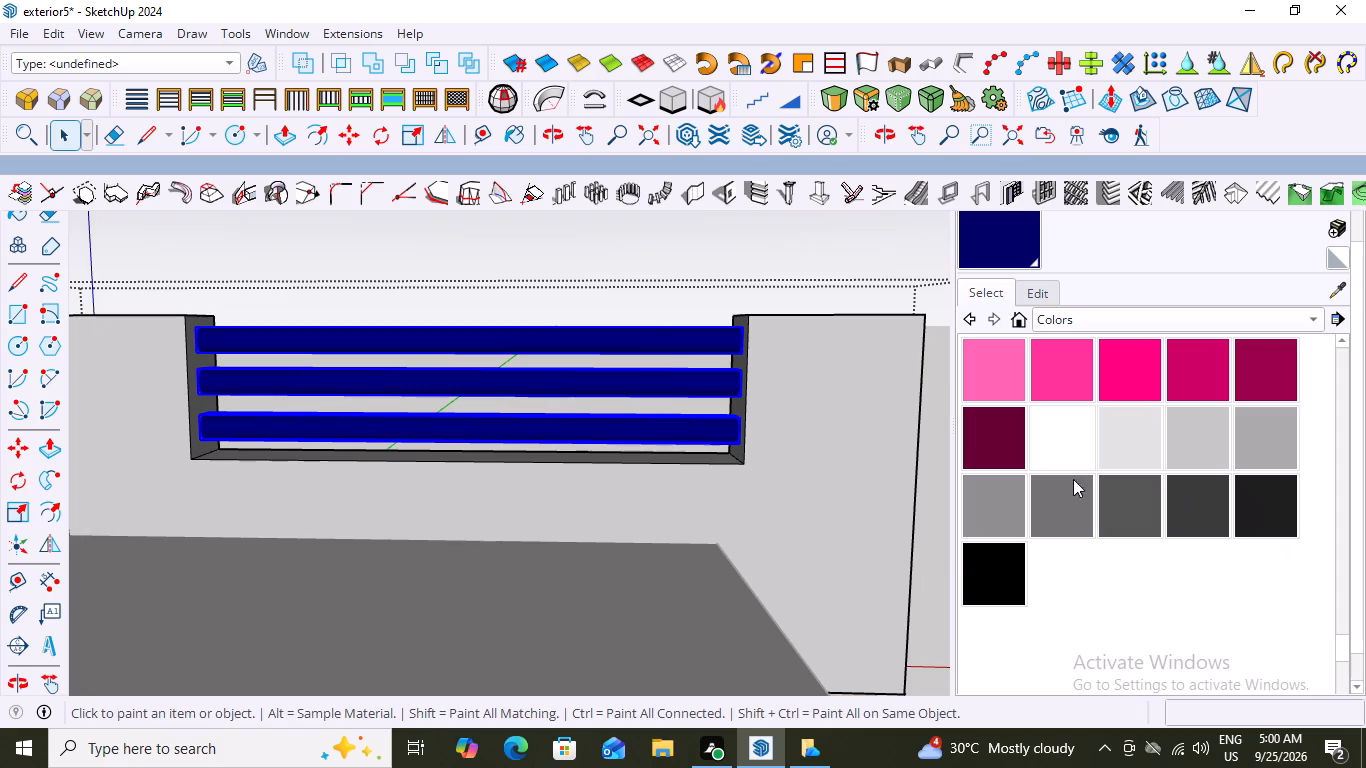
{"action": "left_click", "coordinate": [630, 338]}
{"action": "scroll", "coordinate": [667, 389], "scroll_direction": "down", "scroll_amount": 6}
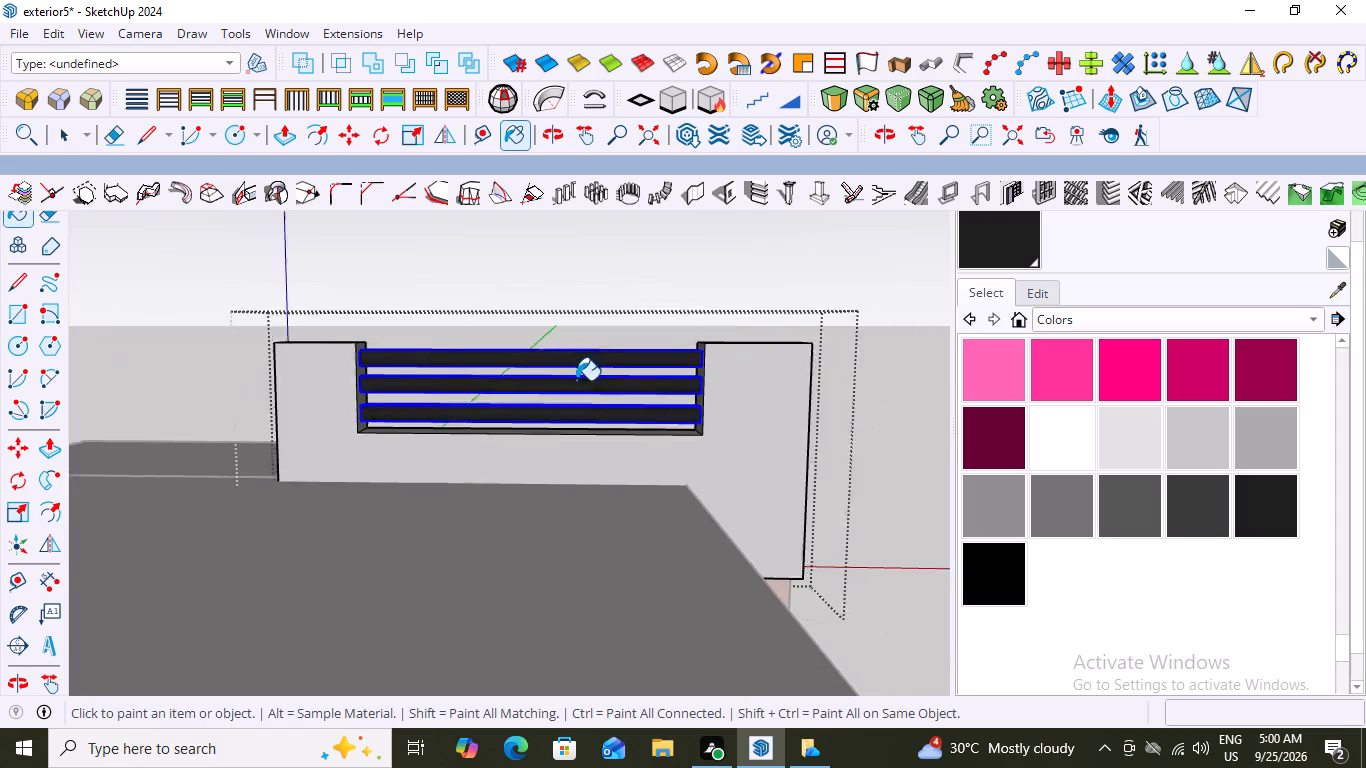
{"action": "scroll", "coordinate": [576, 380], "scroll_direction": "down", "scroll_amount": 2}
{"action": "key", "text": "space"}
{"action": "left_click", "coordinate": [851, 332]}
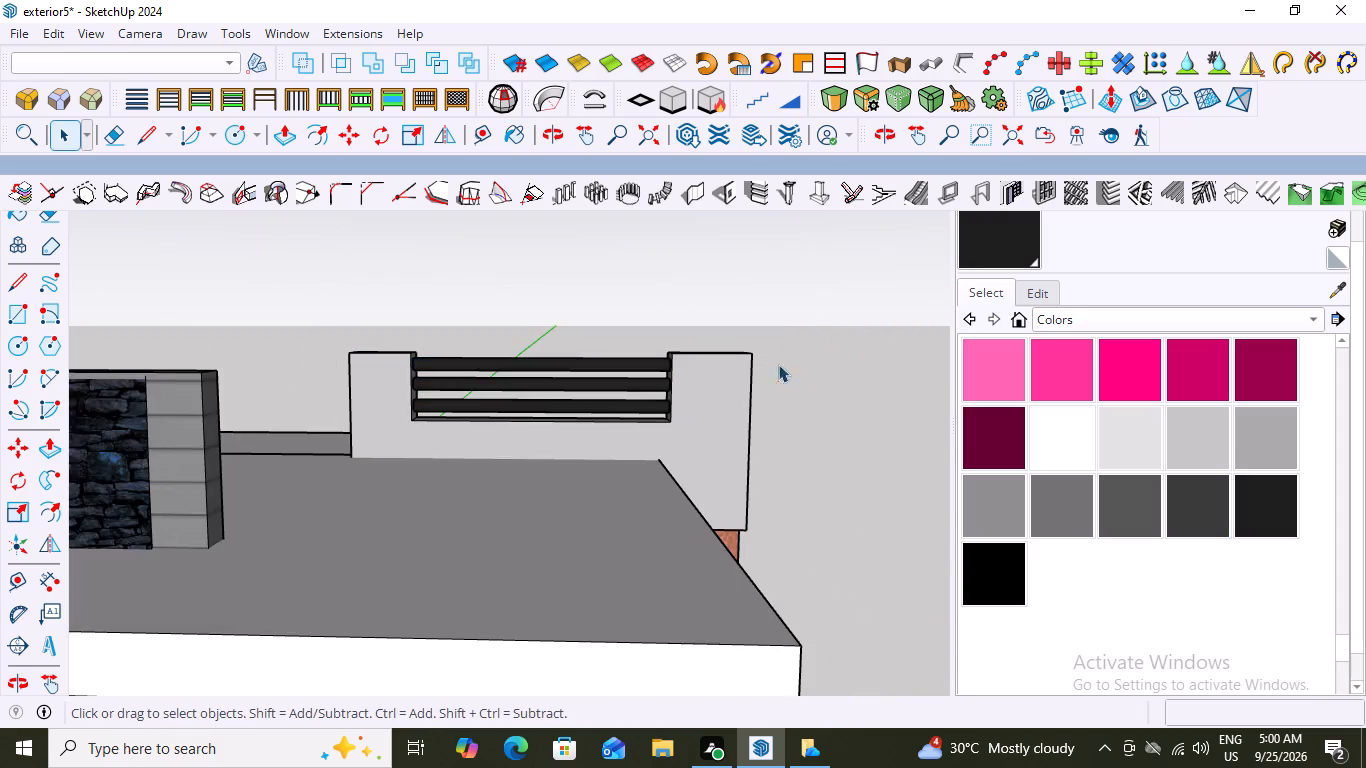
Examine the charcoal parapet rails against the whole house from the front and the side.
{"action": "scroll", "coordinate": [758, 285], "scroll_direction": "down", "scroll_amount": 6}
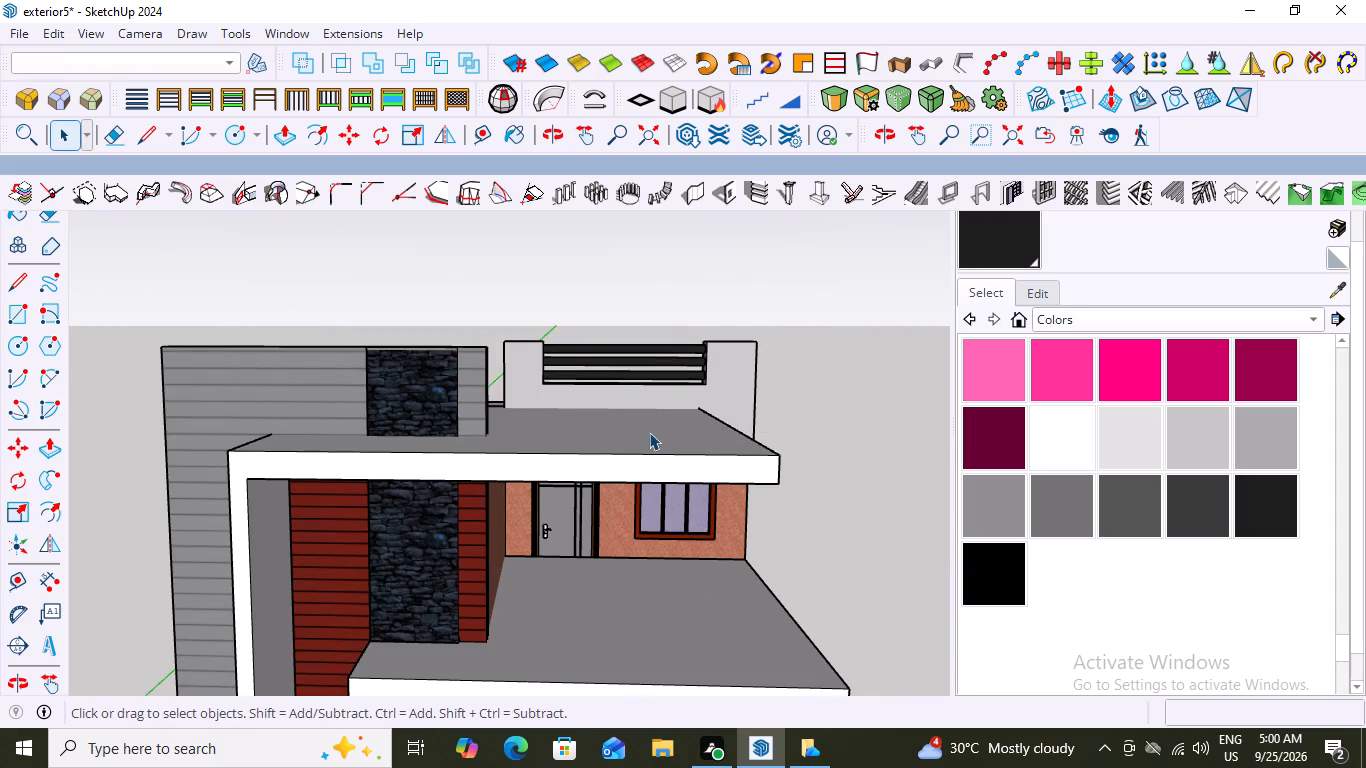
{"action": "middle_click", "coordinate": [711, 407]}
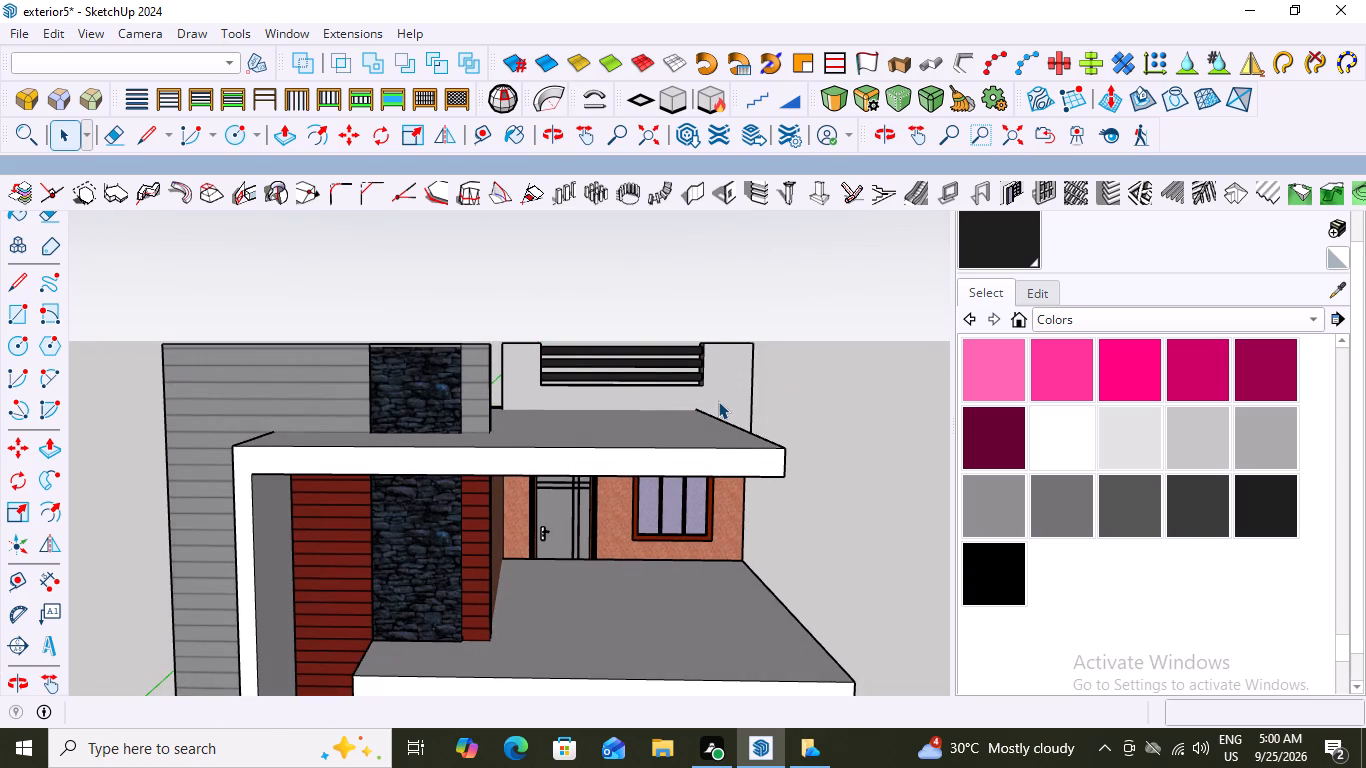
{"action": "scroll", "coordinate": [718, 401], "scroll_direction": "down", "scroll_amount": 11}
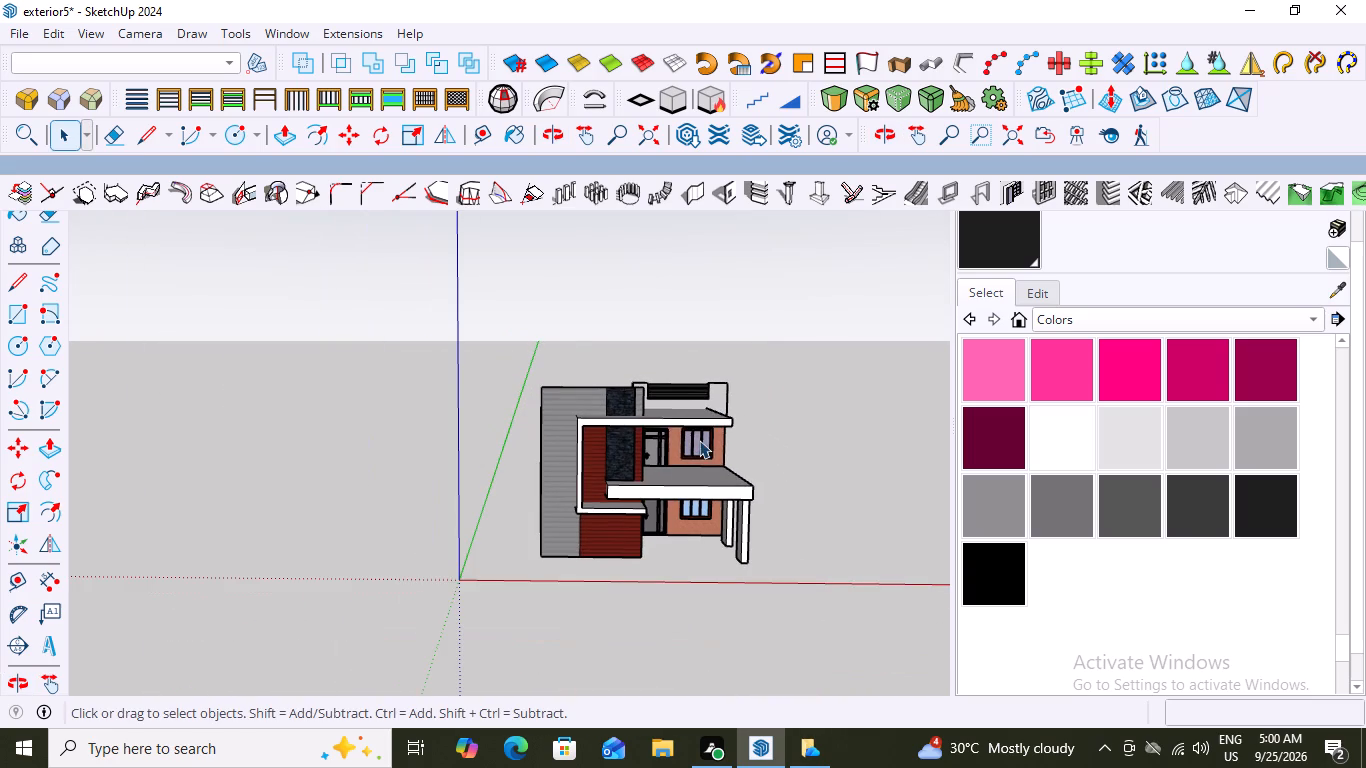
{"action": "middle_click", "coordinate": [604, 380]}
{"action": "scroll", "coordinate": [866, 474], "scroll_direction": "up", "scroll_amount": 3}
{"action": "scroll", "coordinate": [709, 461], "scroll_direction": "up", "scroll_amount": 2}
{"action": "scroll", "coordinate": [621, 405], "scroll_direction": "up", "scroll_amount": 1}
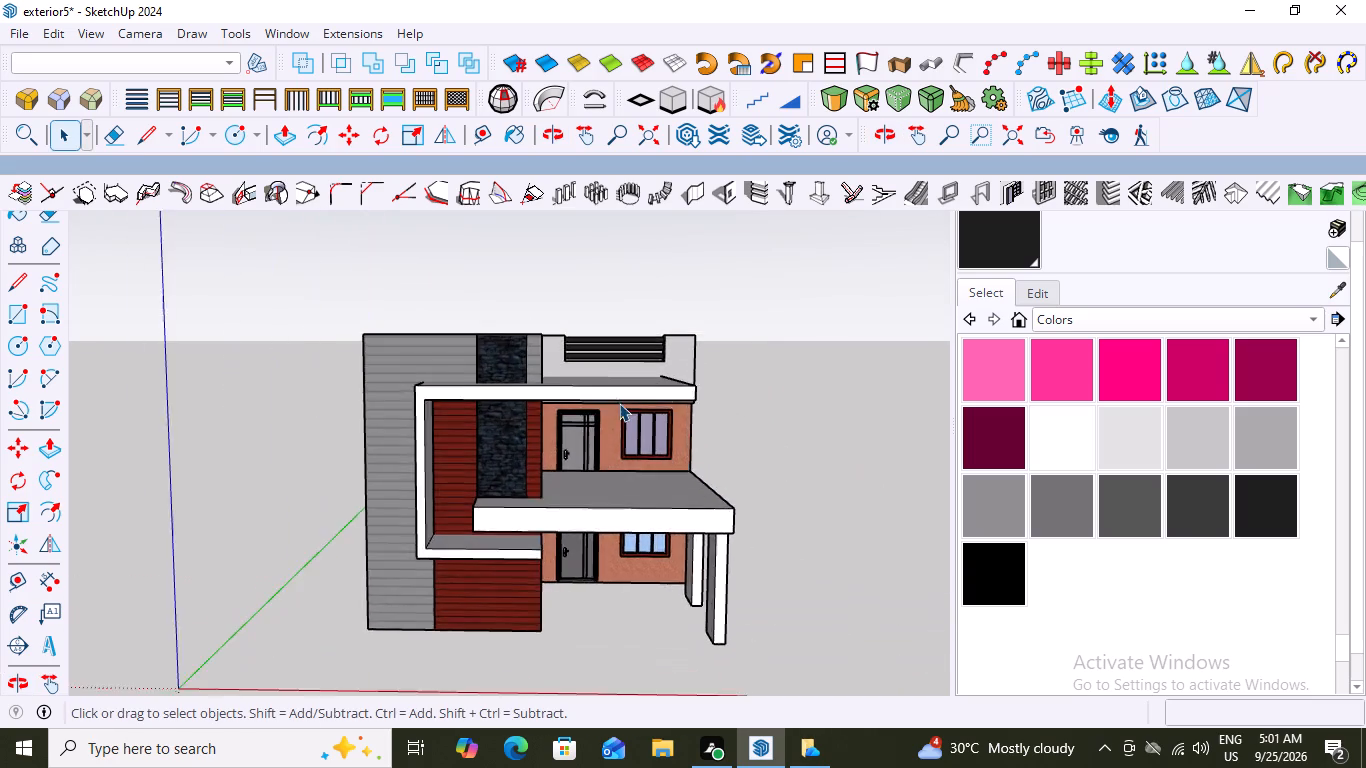
{"action": "scroll", "coordinate": [619, 403], "scroll_direction": "up", "scroll_amount": 5}
{"action": "middle_click_drag", "start_coordinate": [729, 396], "coordinate": [470, 393]}
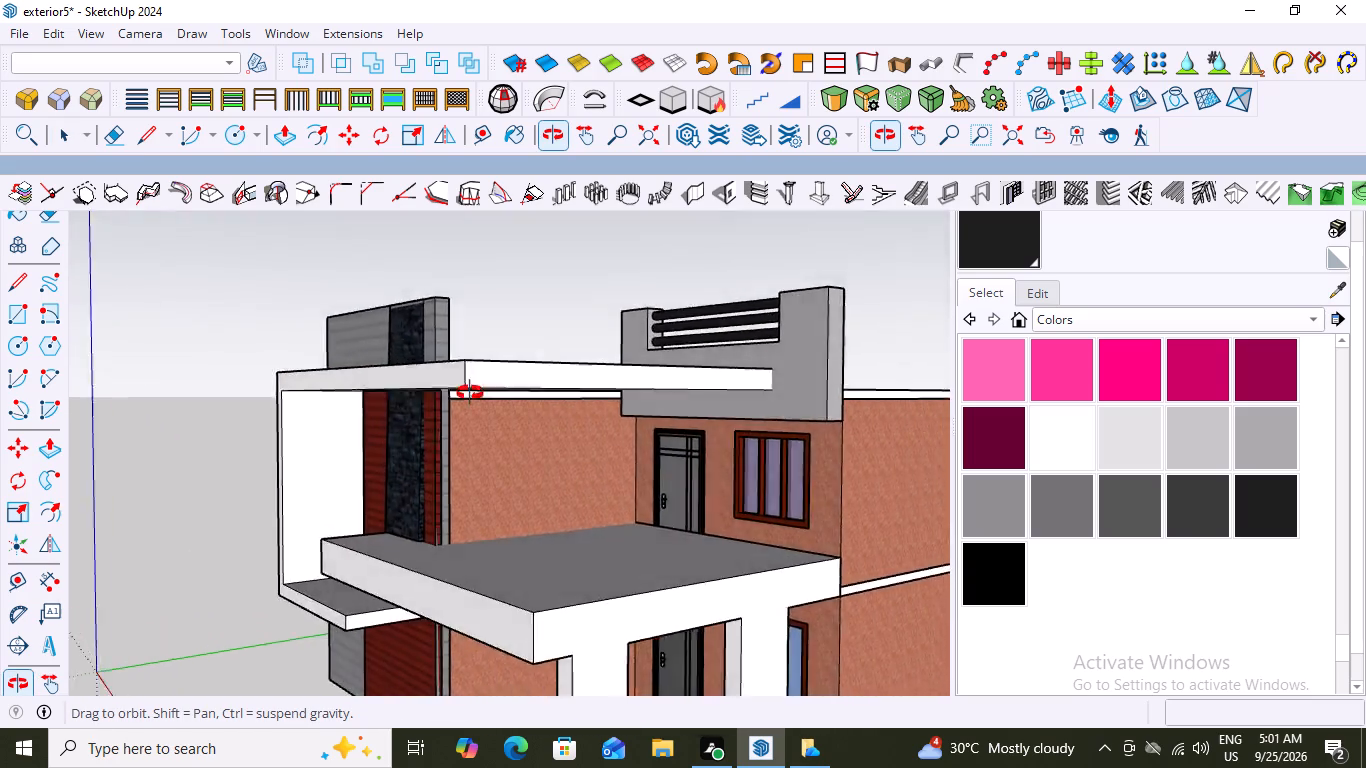
{"action": "middle_click_drag", "start_coordinate": [470, 393], "coordinate": [693, 404]}
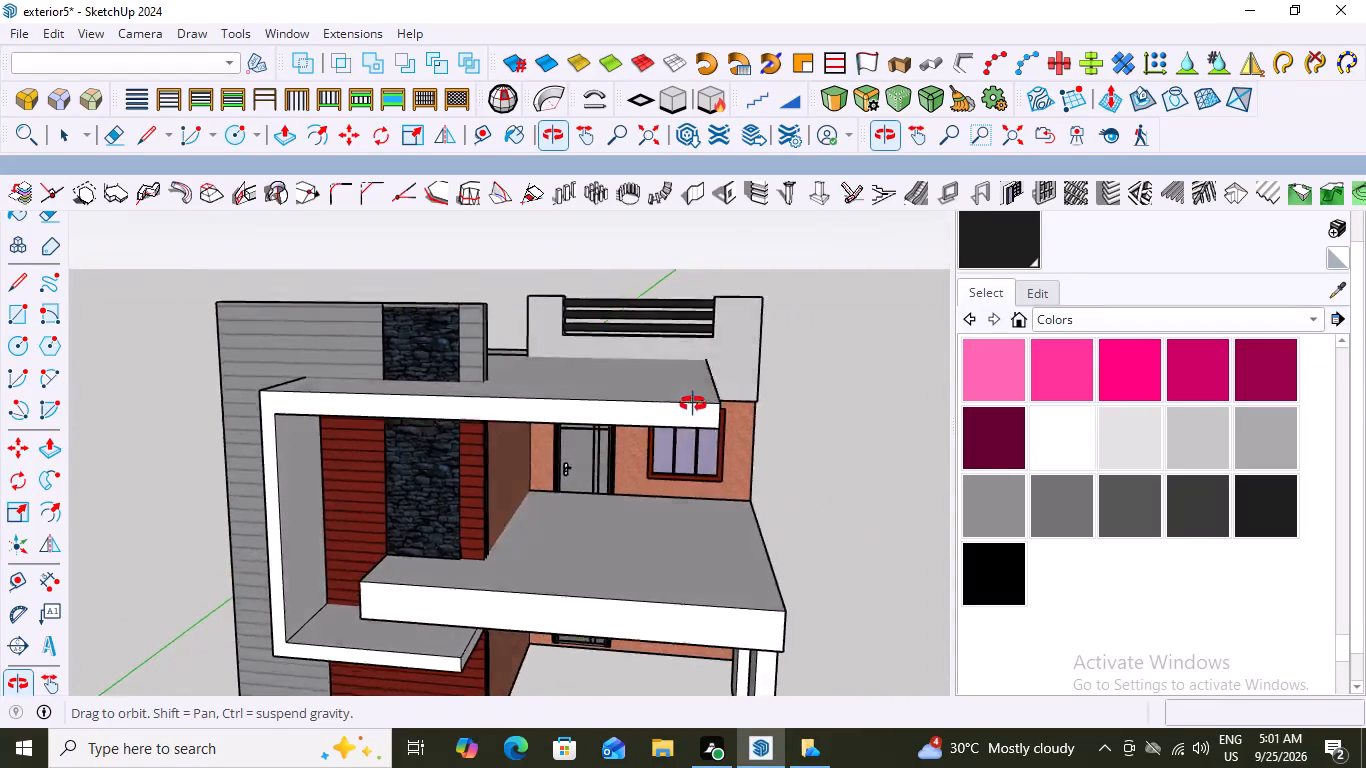
{"action": "middle_click_drag", "start_coordinate": [693, 404], "coordinate": [716, 383]}
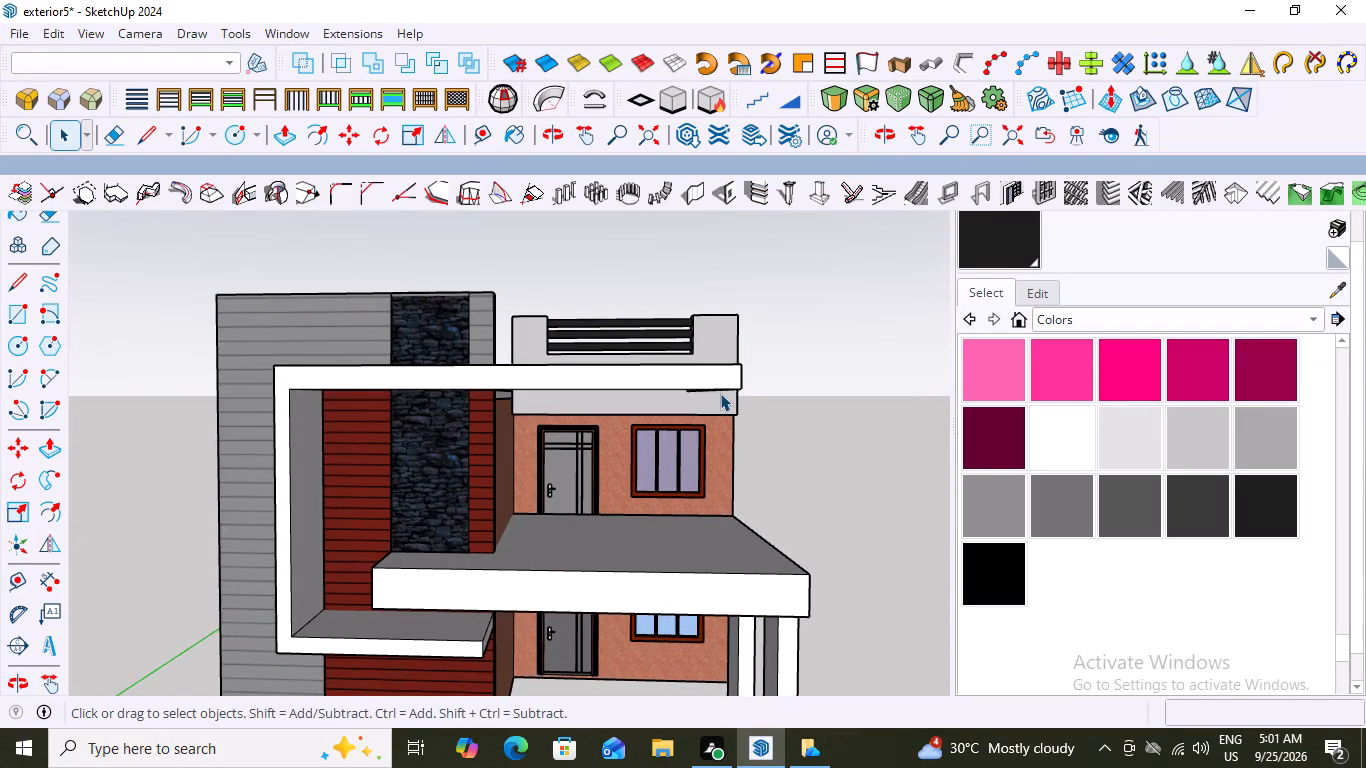
Draw a line about 3' 11" long on the upper balcony floor, from the stone cladding's base toward the front edge along the green axis.
{"action": "scroll", "coordinate": [721, 393], "scroll_direction": "down", "scroll_amount": 6}
{"action": "middle_click_drag", "start_coordinate": [584, 497], "coordinate": [638, 572]}
{"action": "scroll", "coordinate": [615, 571], "scroll_direction": "up", "scroll_amount": 2}
{"action": "scroll", "coordinate": [675, 477], "scroll_direction": "up", "scroll_amount": 1}
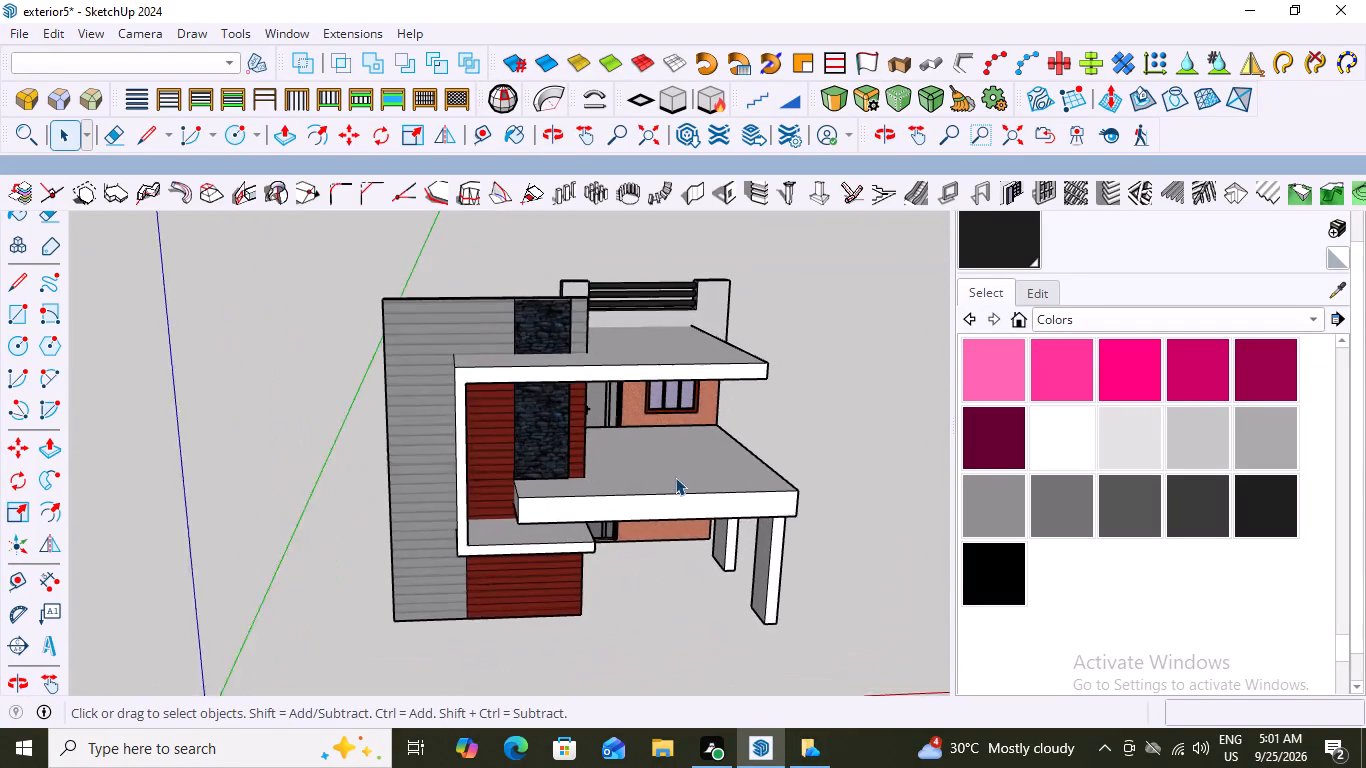
{"action": "scroll", "coordinate": [675, 477], "scroll_direction": "up", "scroll_amount": 1}
{"action": "middle_click_drag", "start_coordinate": [650, 465], "coordinate": [648, 490]}
{"action": "scroll", "coordinate": [648, 490], "scroll_direction": "up", "scroll_amount": 2}
{"action": "scroll", "coordinate": [459, 508], "scroll_direction": "up", "scroll_amount": 3}
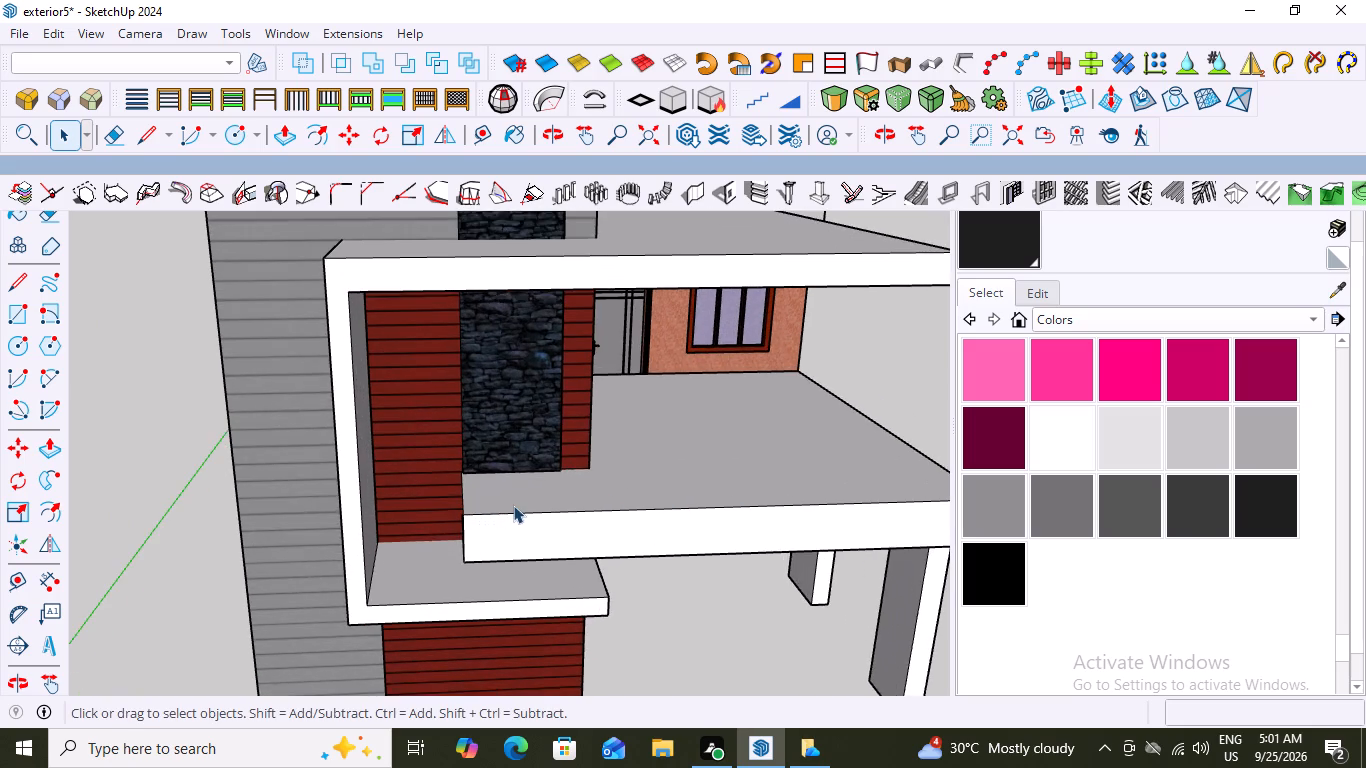
{"action": "scroll", "coordinate": [513, 505], "scroll_direction": "up", "scroll_amount": 2}
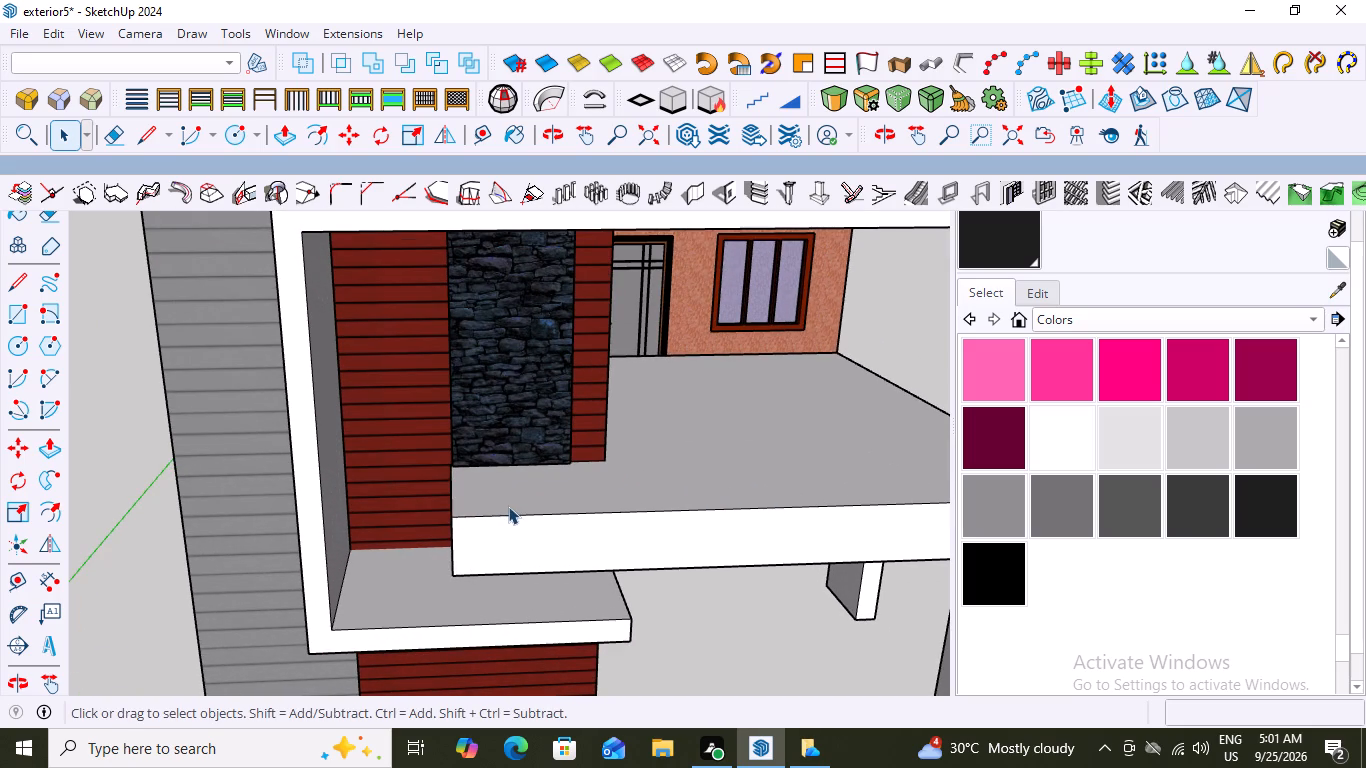
{"action": "key", "text": "l"}
{"action": "scroll", "coordinate": [469, 474], "scroll_direction": "up", "scroll_amount": 7}
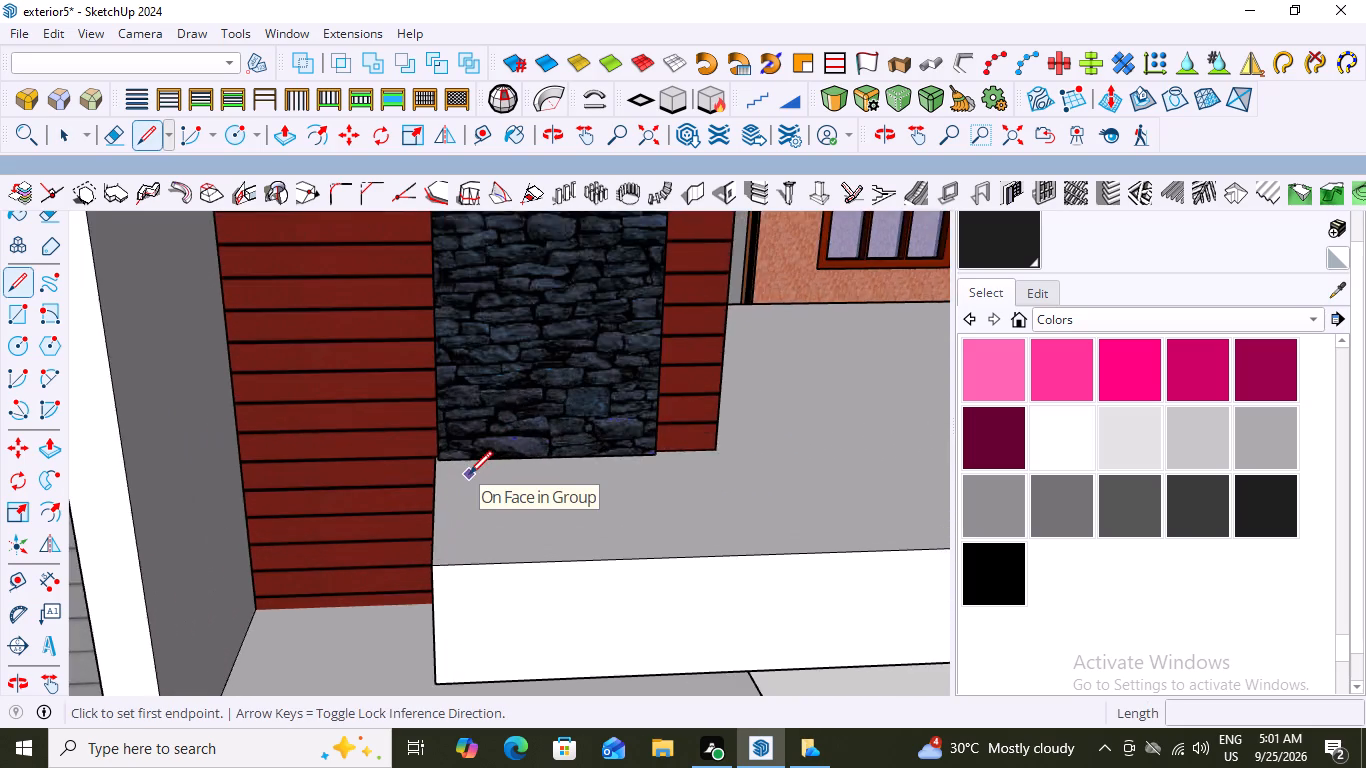
{"action": "scroll", "coordinate": [469, 474], "scroll_direction": "up", "scroll_amount": 6}
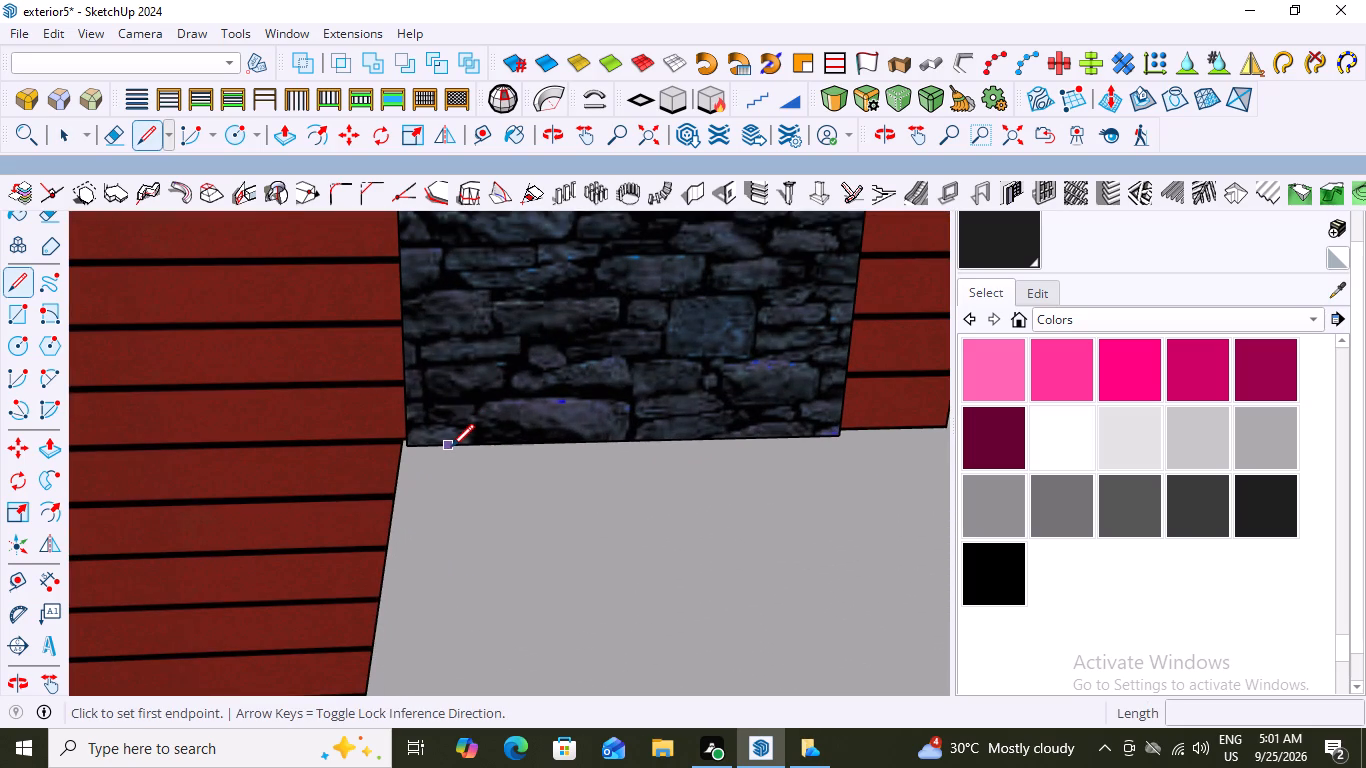
{"action": "left_click_drag", "start_coordinate": [452, 447], "coordinate": [458, 464]}
{"action": "scroll", "coordinate": [463, 514], "scroll_direction": "down", "scroll_amount": 7}
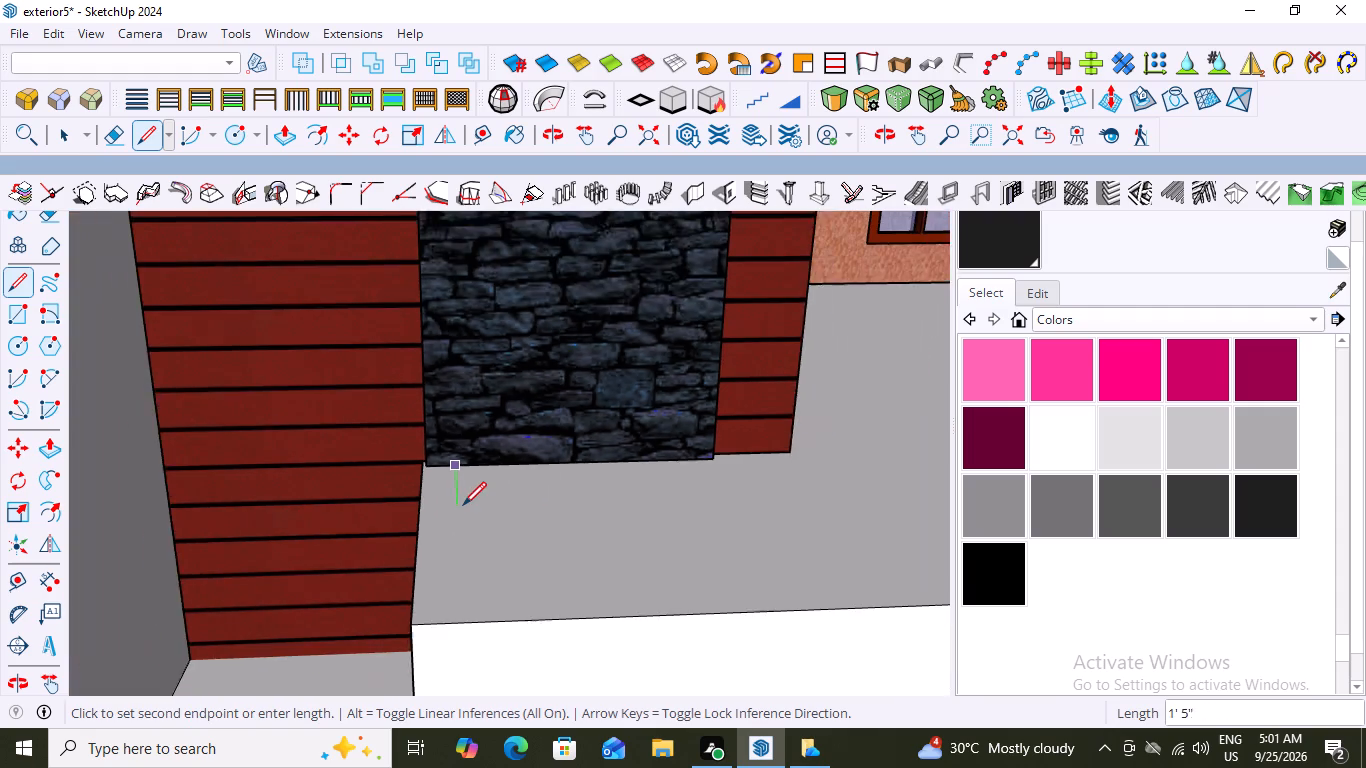
{"action": "scroll", "coordinate": [463, 505], "scroll_direction": "down", "scroll_amount": 5}
{"action": "scroll", "coordinate": [475, 596], "scroll_direction": "up", "scroll_amount": 4}
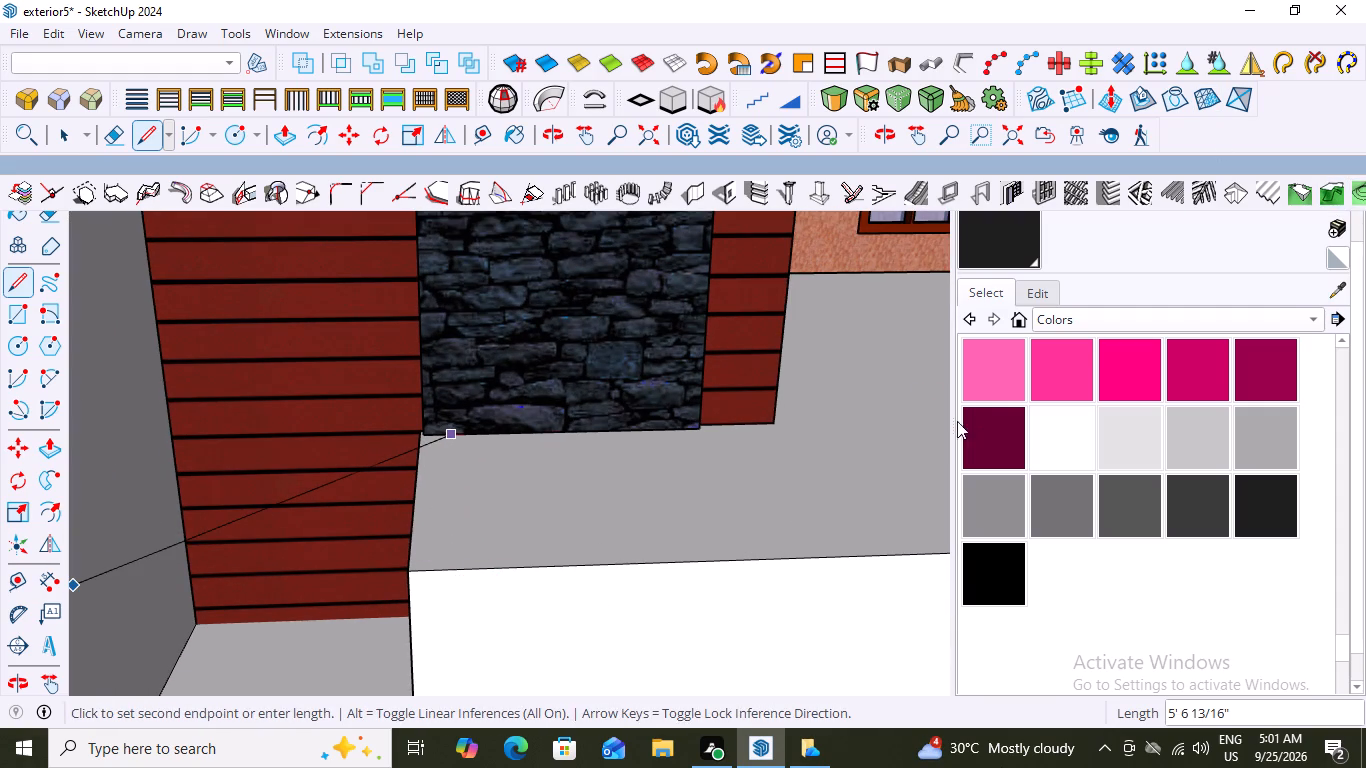
{"action": "scroll", "coordinate": [551, 465], "scroll_direction": "down", "scroll_amount": 5}
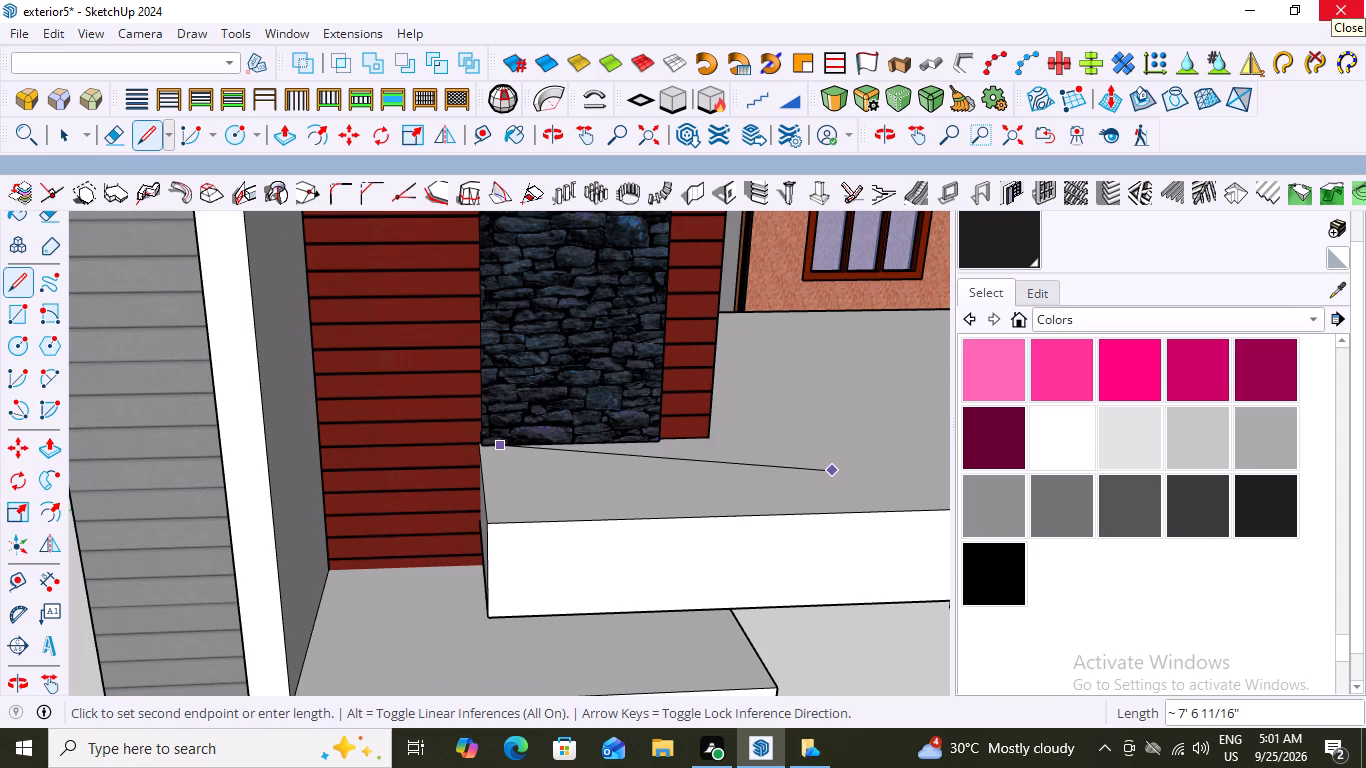
{"action": "scroll", "coordinate": [503, 510], "scroll_direction": "up", "scroll_amount": 3}
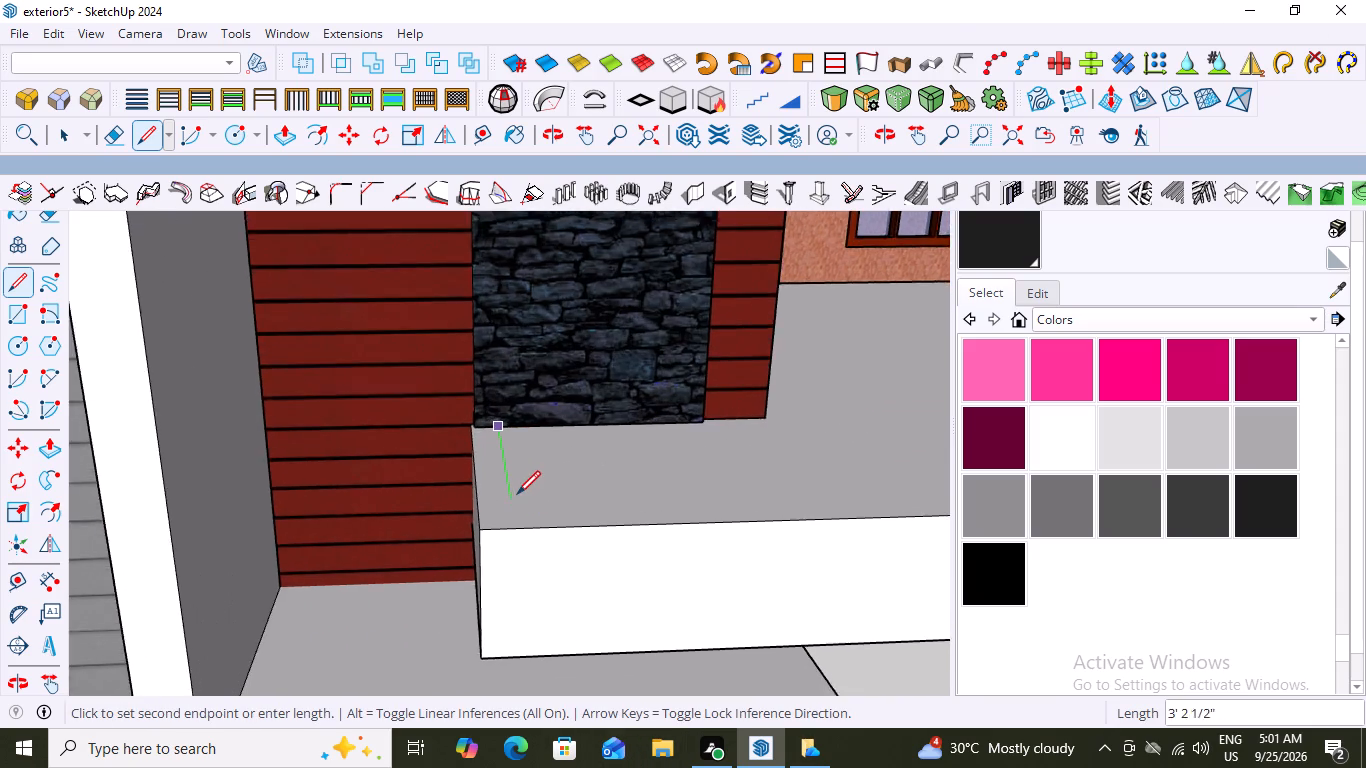
{"action": "scroll", "coordinate": [517, 494], "scroll_direction": "up", "scroll_amount": 6}
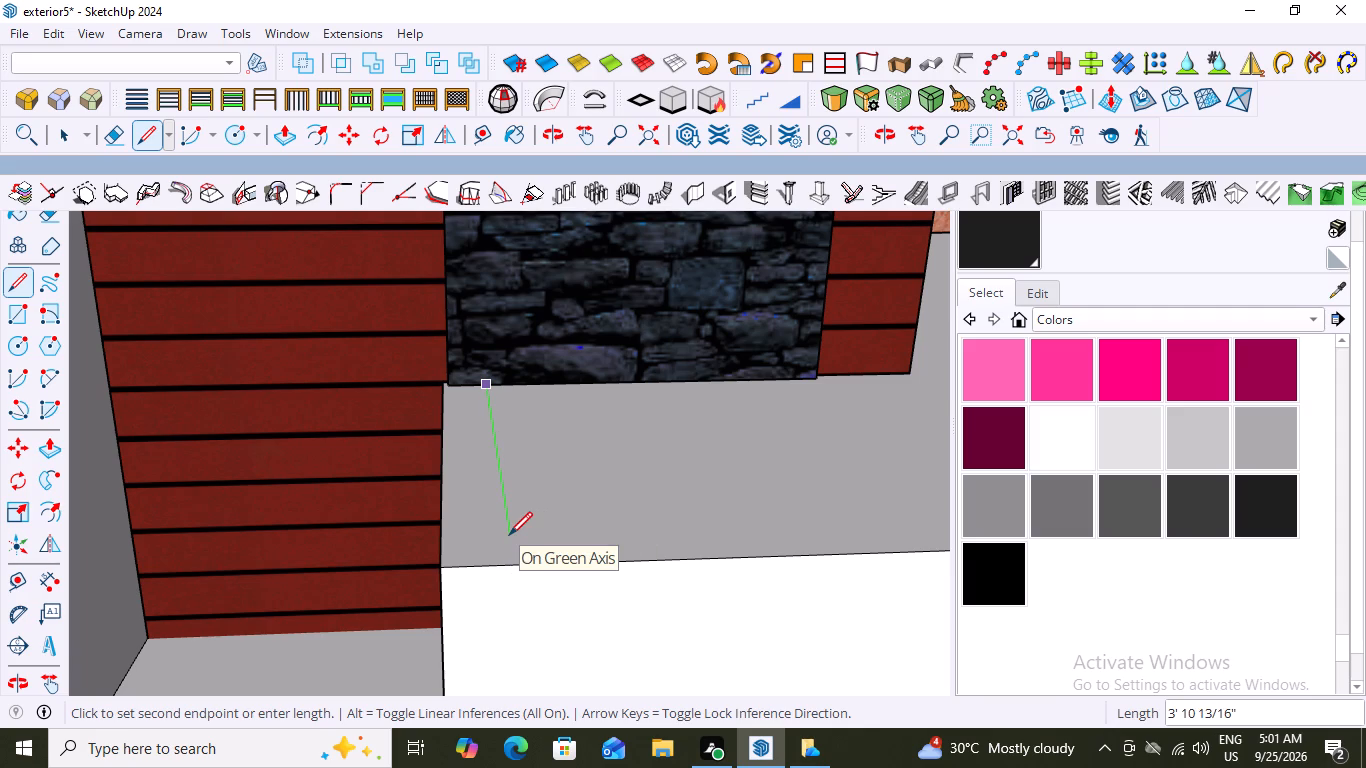
{"action": "left_click", "coordinate": [509, 535]}
Continue the line about 20' along the red axis, just inside the balcony slab's front edge.
{"action": "scroll", "coordinate": [667, 533], "scroll_direction": "down", "scroll_amount": 7}
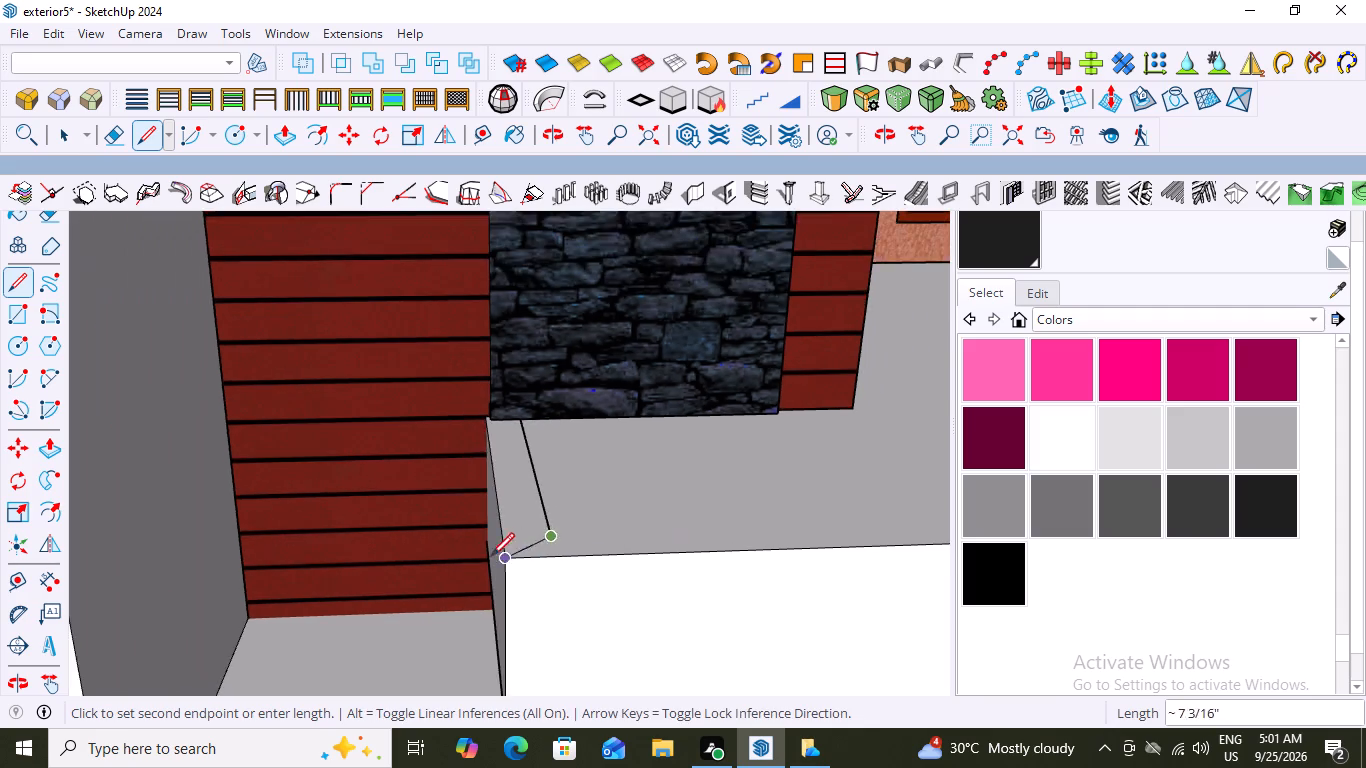
{"action": "scroll", "coordinate": [491, 556], "scroll_direction": "down", "scroll_amount": 10}
{"action": "scroll", "coordinate": [695, 533], "scroll_direction": "up", "scroll_amount": 3}
{"action": "scroll", "coordinate": [729, 521], "scroll_direction": "down", "scroll_amount": 1}
{"action": "scroll", "coordinate": [791, 533], "scroll_direction": "up", "scroll_amount": 4}
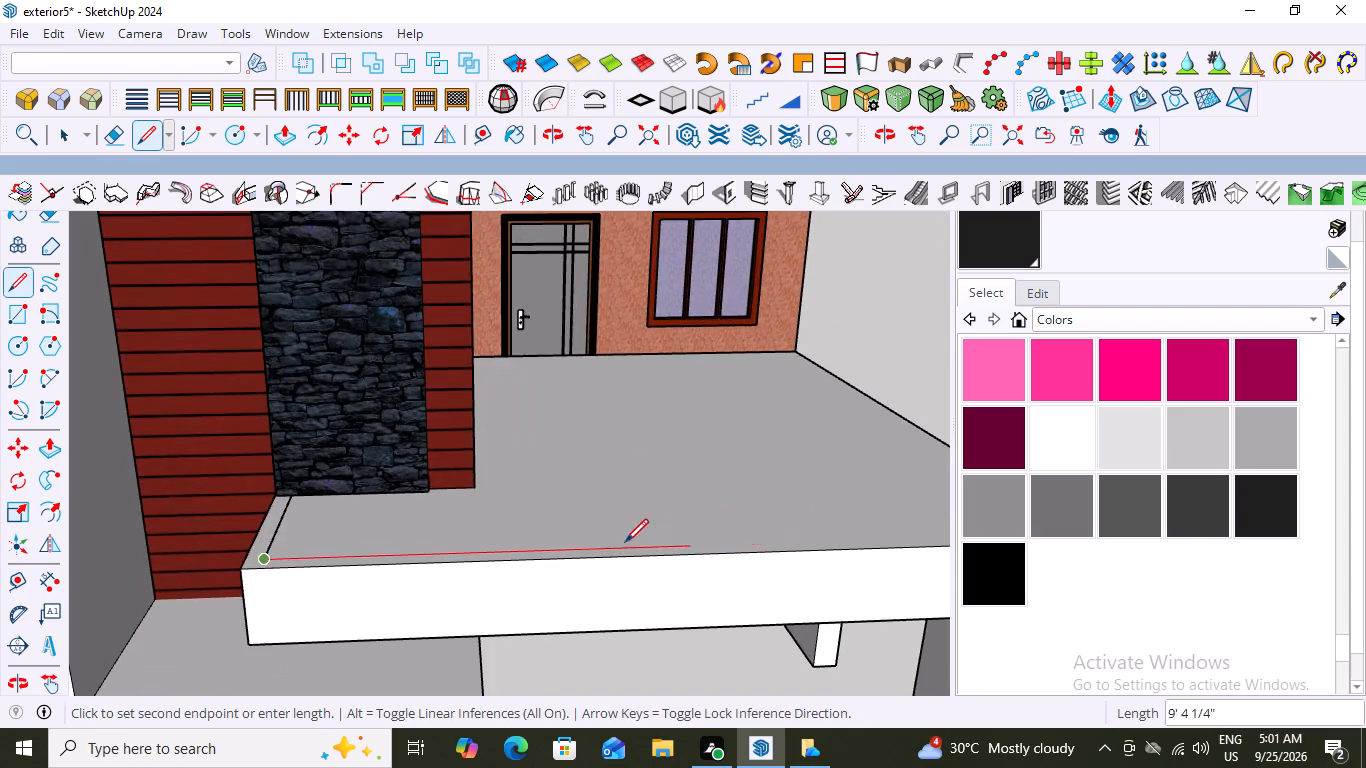
{"action": "scroll", "coordinate": [611, 549], "scroll_direction": "down", "scroll_amount": 12}
{"action": "scroll", "coordinate": [697, 534], "scroll_direction": "up", "scroll_amount": 8}
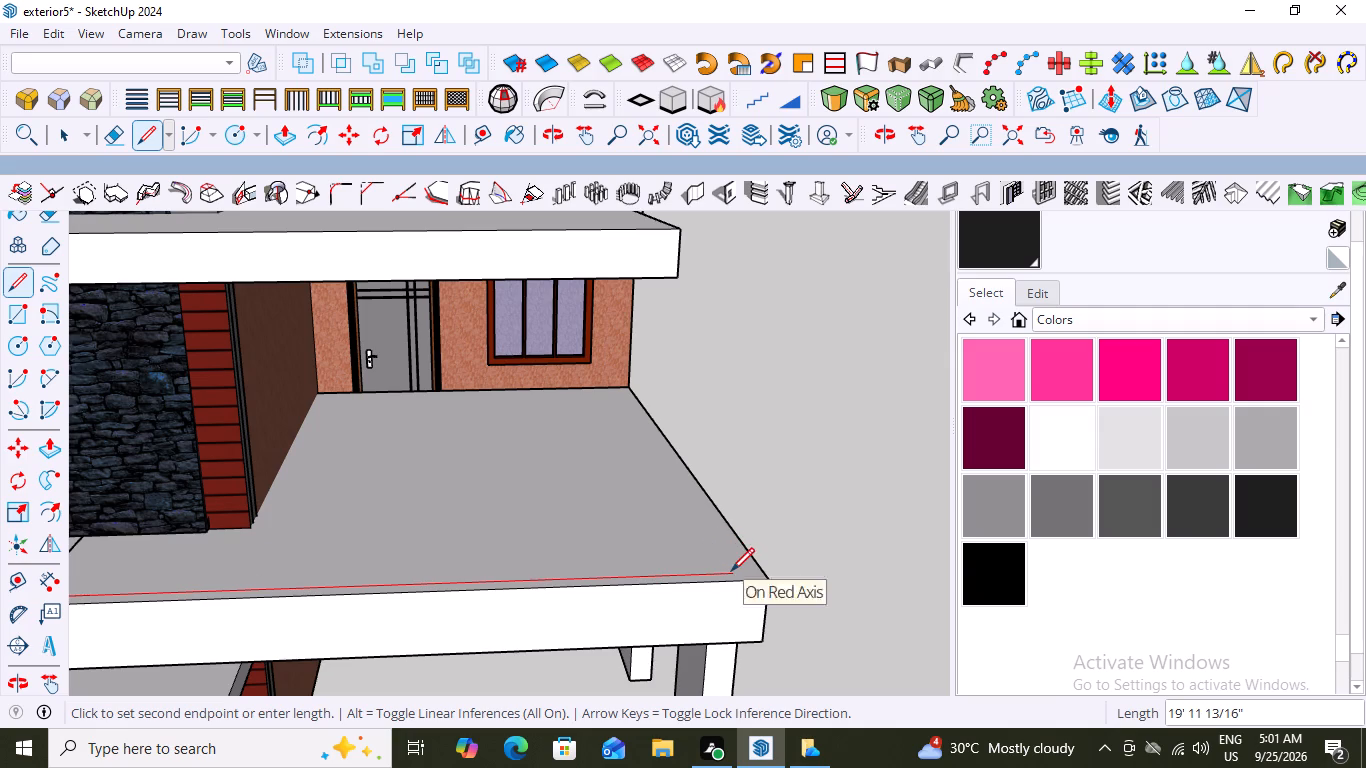
{"action": "left_click", "coordinate": [733, 571]}
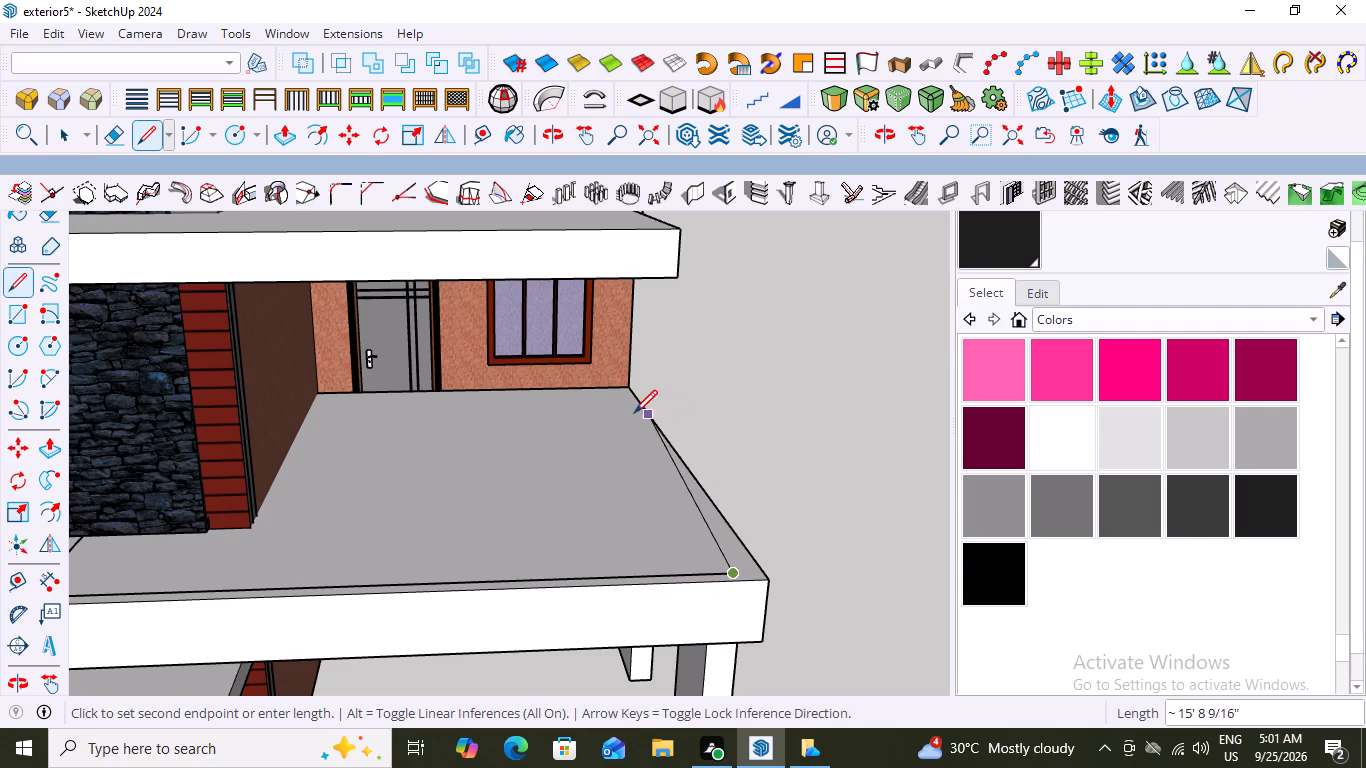
Continue the line about 20' back along the green axis to the textured house wall, just inside the balcony's open side edge, and finish the path.
{"action": "scroll", "coordinate": [622, 388], "scroll_direction": "up", "scroll_amount": 9}
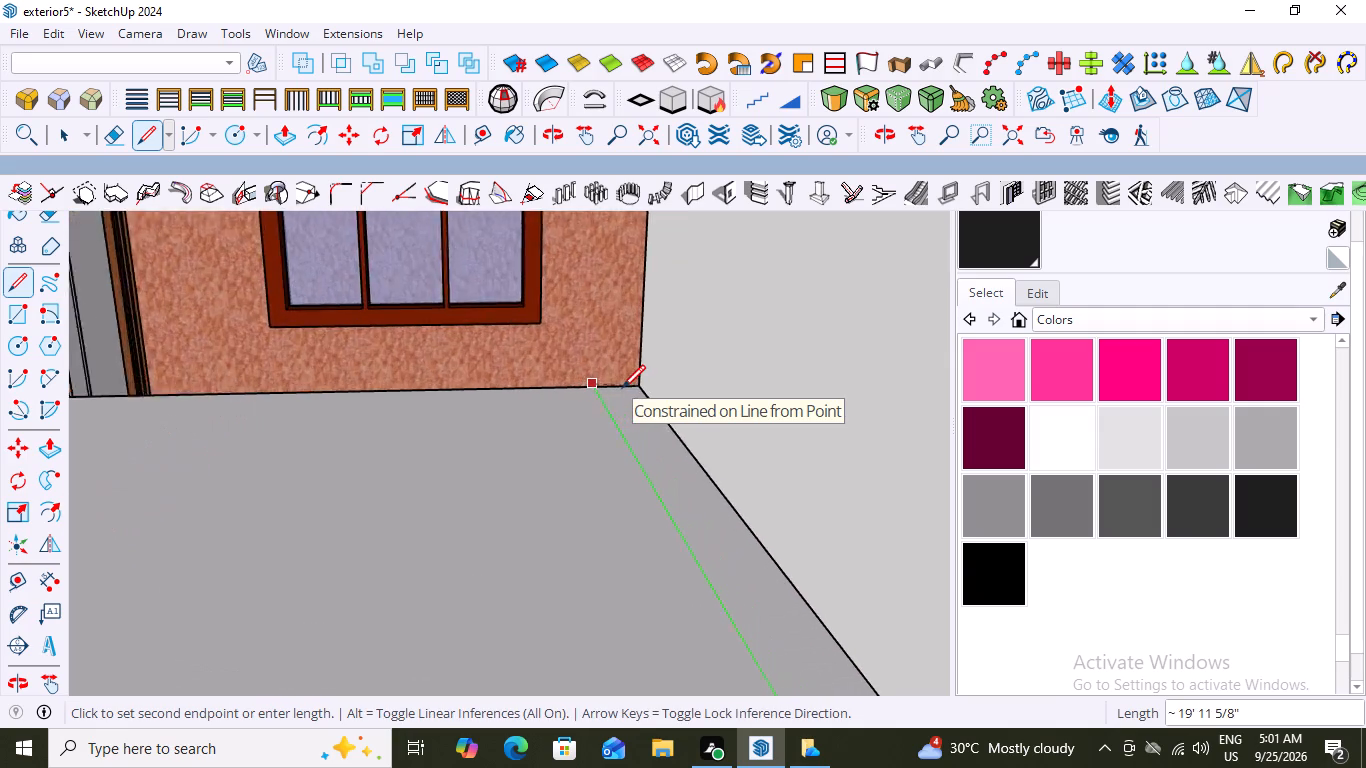
{"action": "scroll", "coordinate": [622, 388], "scroll_direction": "up", "scroll_amount": 15}
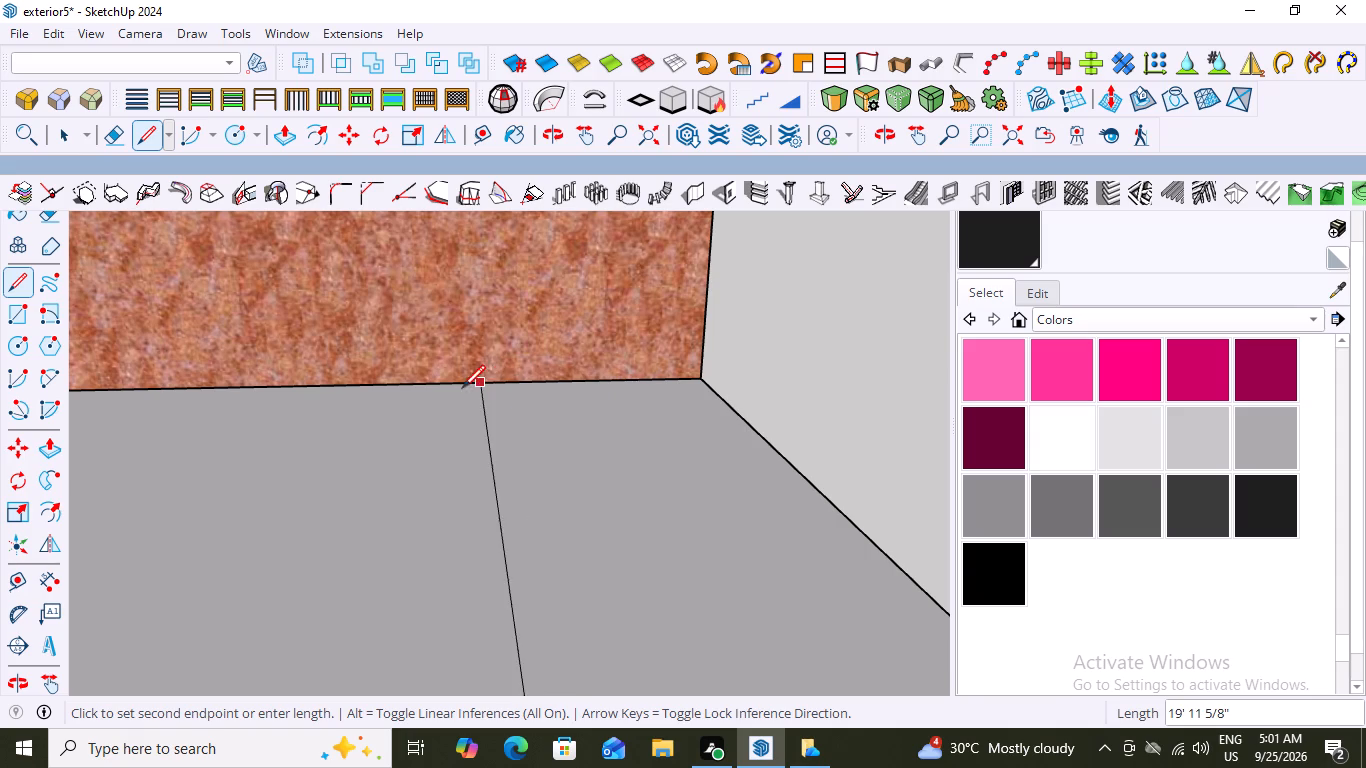
{"action": "scroll", "coordinate": [493, 384], "scroll_direction": "down", "scroll_amount": 7}
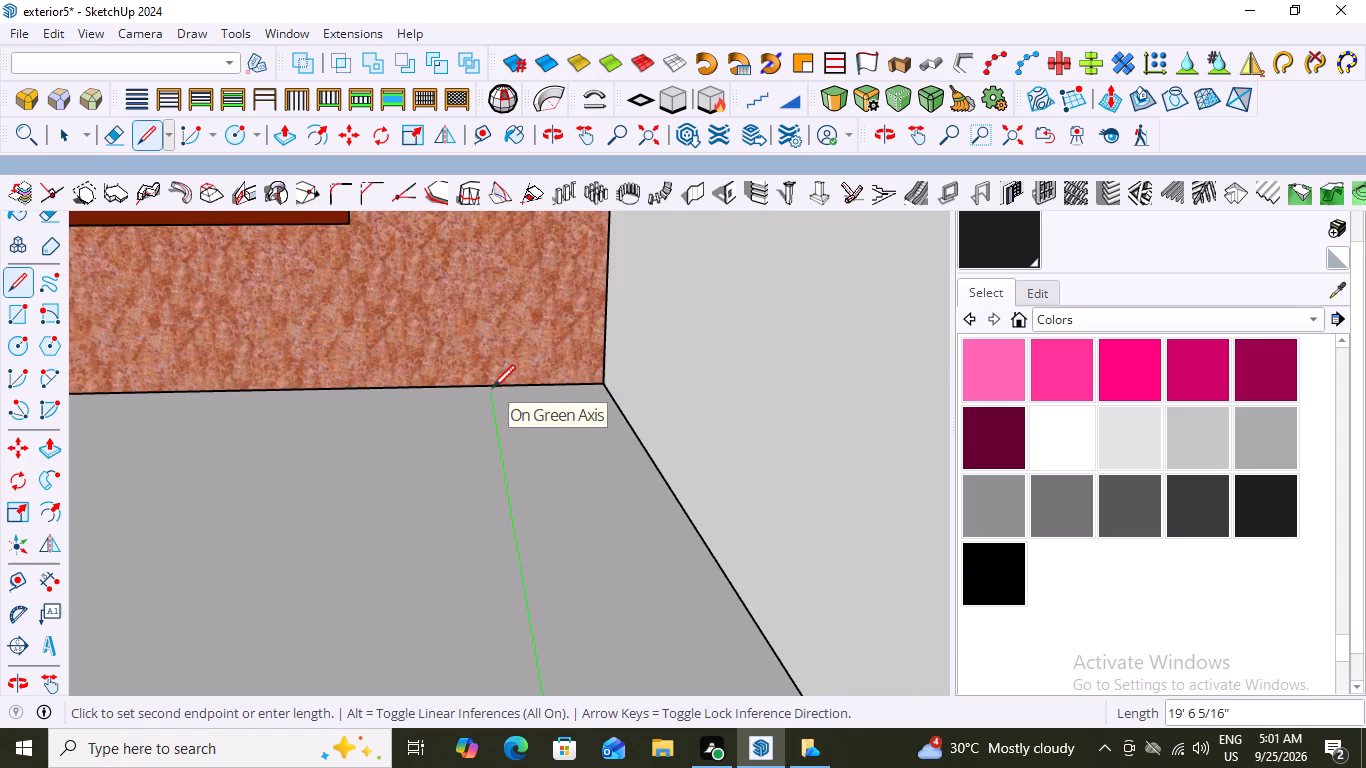
{"action": "scroll", "coordinate": [486, 384], "scroll_direction": "up", "scroll_amount": 9}
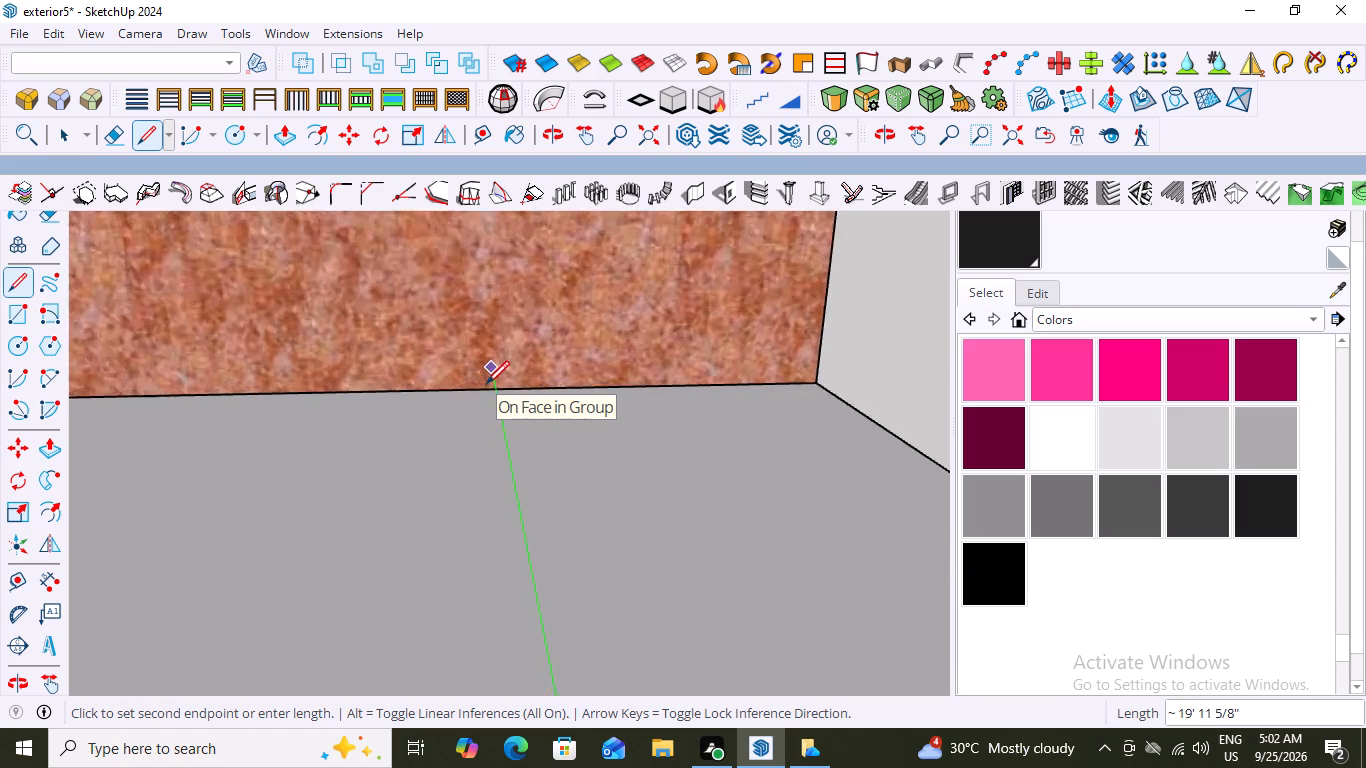
{"action": "scroll", "coordinate": [486, 384], "scroll_direction": "up", "scroll_amount": 5}
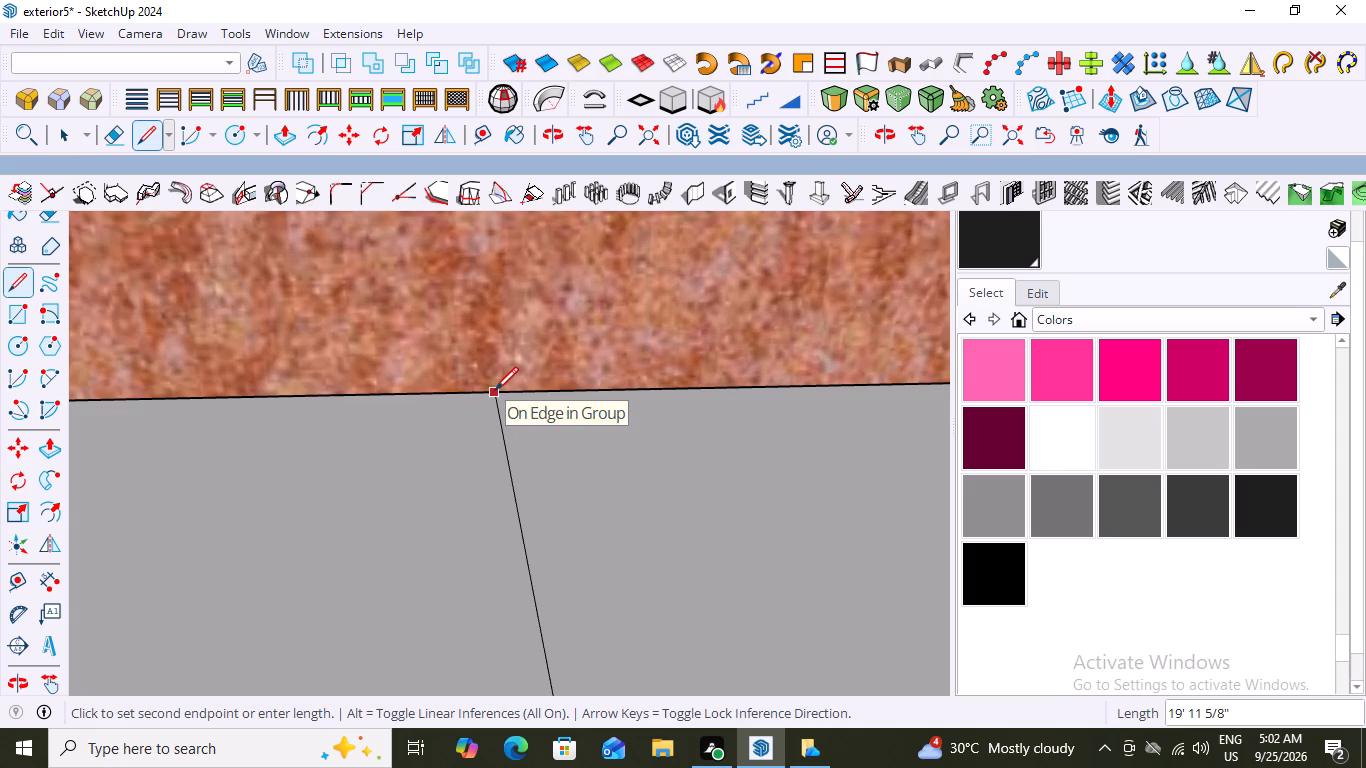
{"action": "scroll", "coordinate": [495, 390], "scroll_direction": "down", "scroll_amount": 17}
{"action": "middle_click_drag", "start_coordinate": [560, 437], "coordinate": [285, 519]}
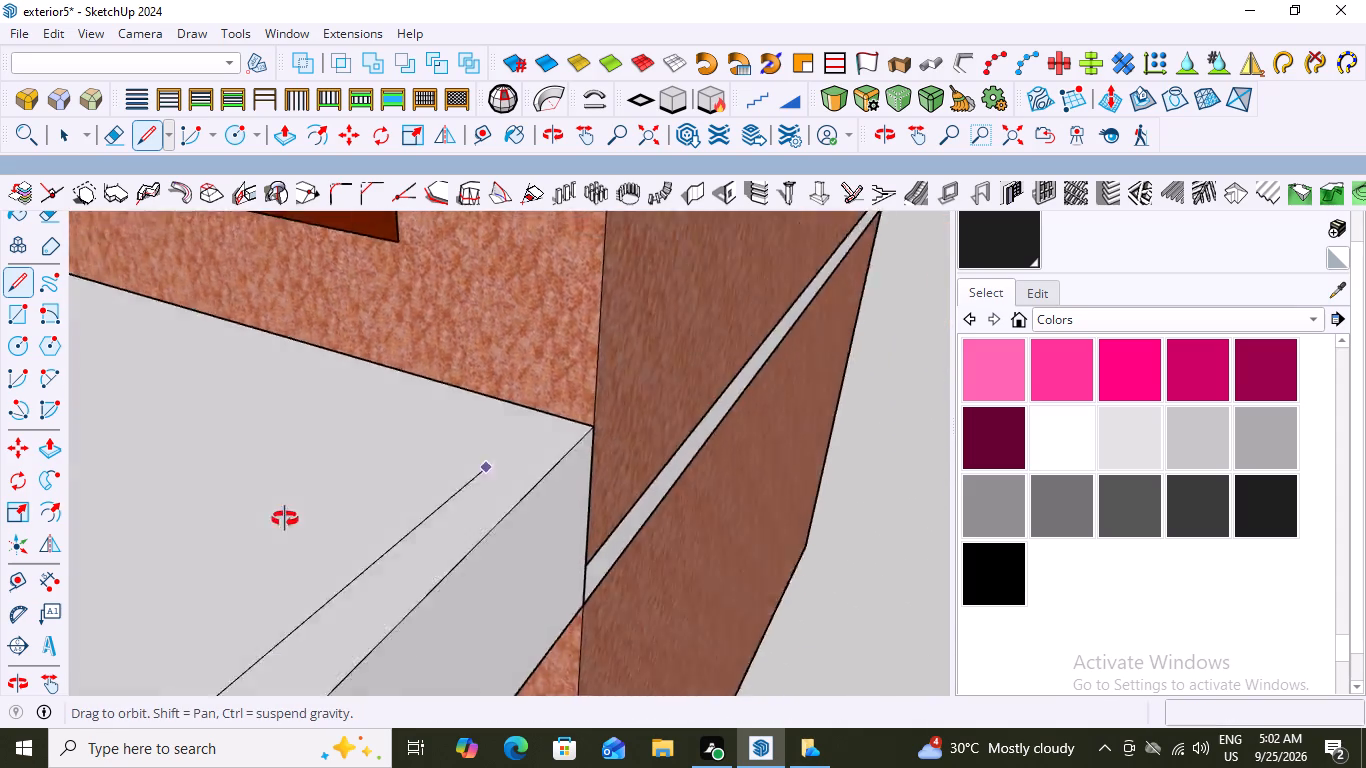
{"action": "middle_click_drag", "start_coordinate": [285, 519], "coordinate": [145, 498]}
{"action": "scroll", "coordinate": [516, 411], "scroll_direction": "up", "scroll_amount": 3}
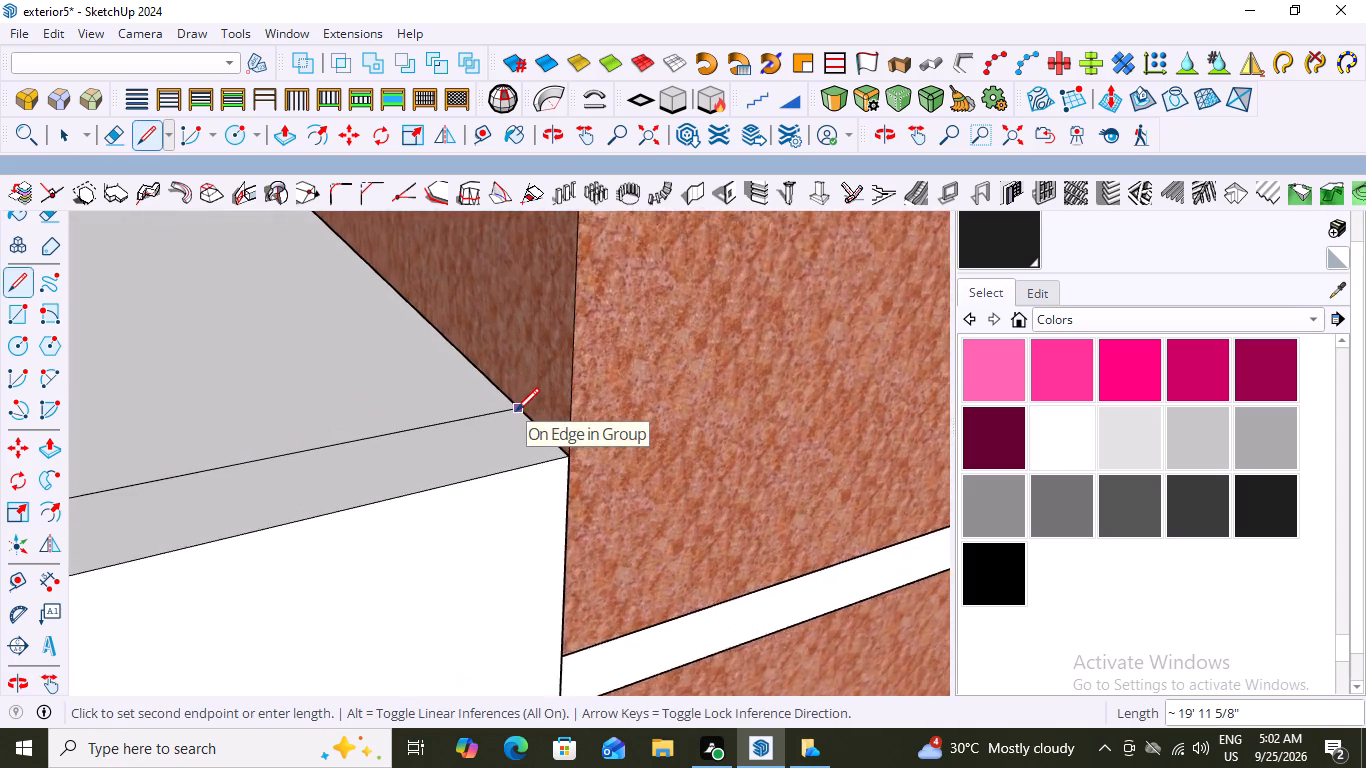
{"action": "scroll", "coordinate": [516, 411], "scroll_direction": "up", "scroll_amount": 5}
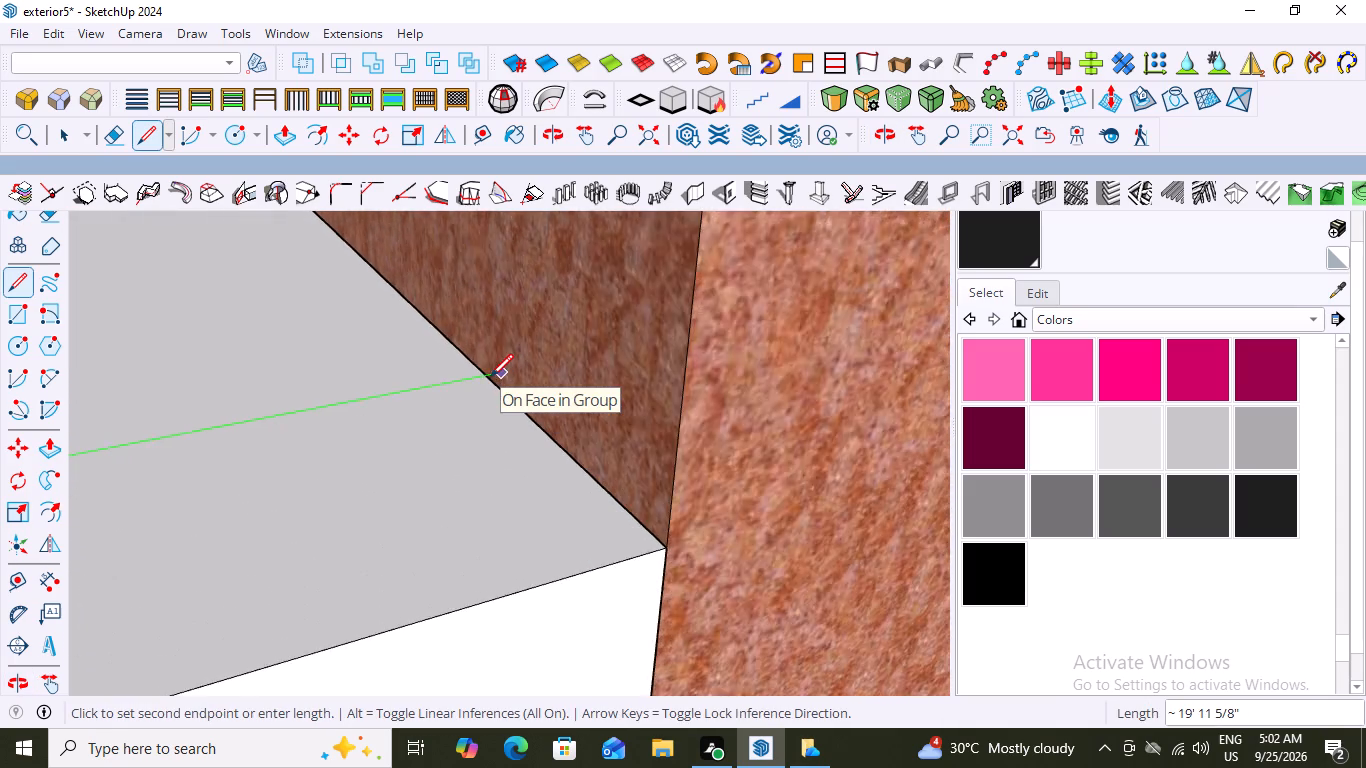
{"action": "scroll", "coordinate": [490, 377], "scroll_direction": "up", "scroll_amount": 12}
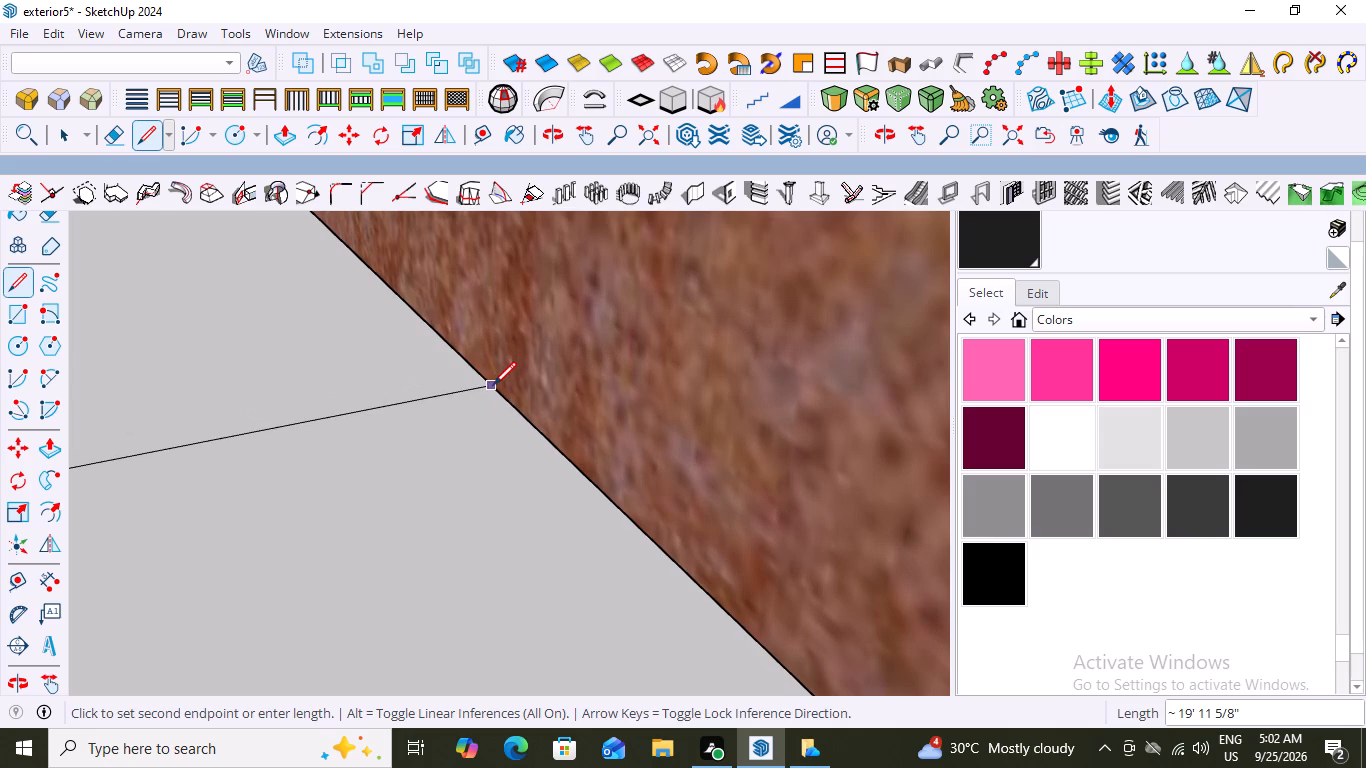
{"action": "left_click", "coordinate": [493, 385]}
{"action": "scroll", "coordinate": [454, 428], "scroll_direction": "down", "scroll_amount": 17}
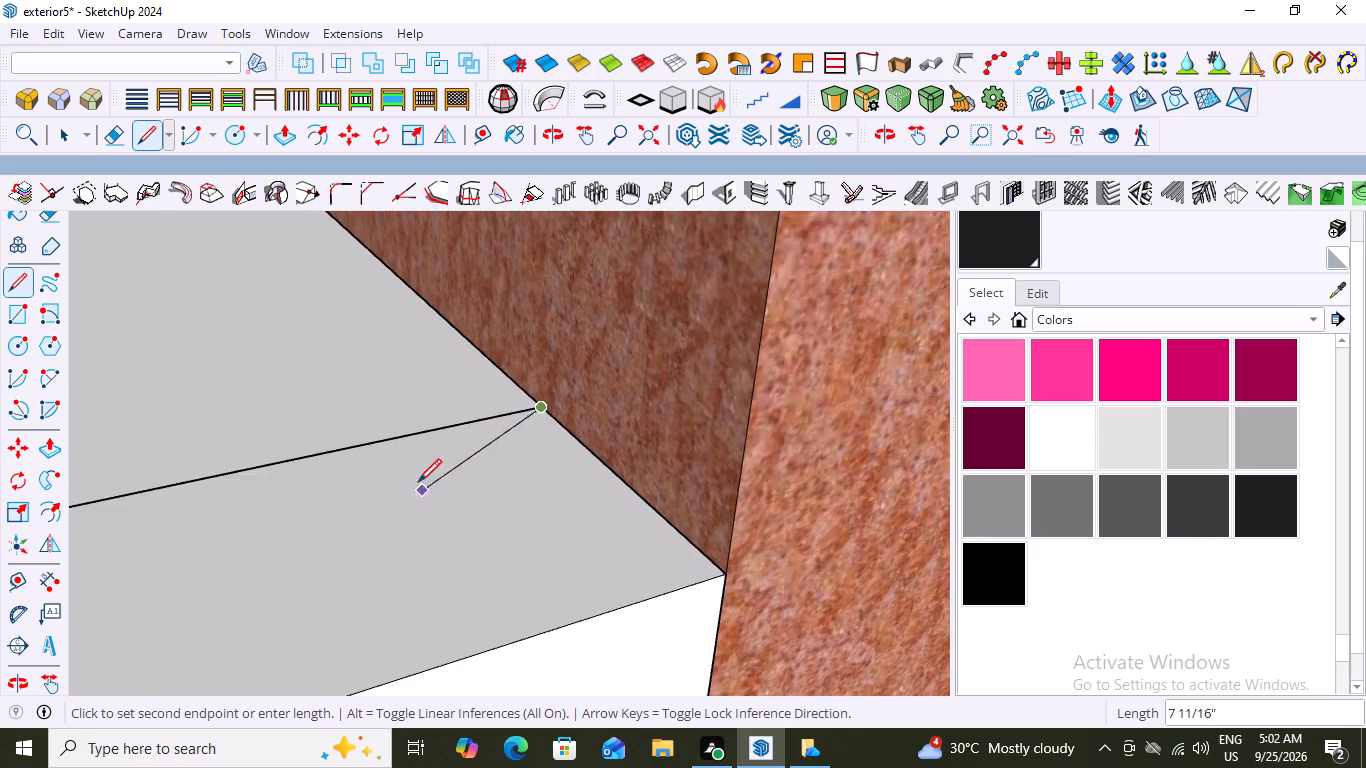
{"action": "scroll", "coordinate": [418, 482], "scroll_direction": "down", "scroll_amount": 2}
{"action": "key", "text": "space"}
Start drawing a MajRail railing for the balcony with rail Type C, 36" height and zero offsets.
{"action": "scroll", "coordinate": [418, 482], "scroll_direction": "down", "scroll_amount": 20}
{"action": "scroll", "coordinate": [418, 482], "scroll_direction": "down", "scroll_amount": 3}
{"action": "middle_click", "coordinate": [681, 433]}
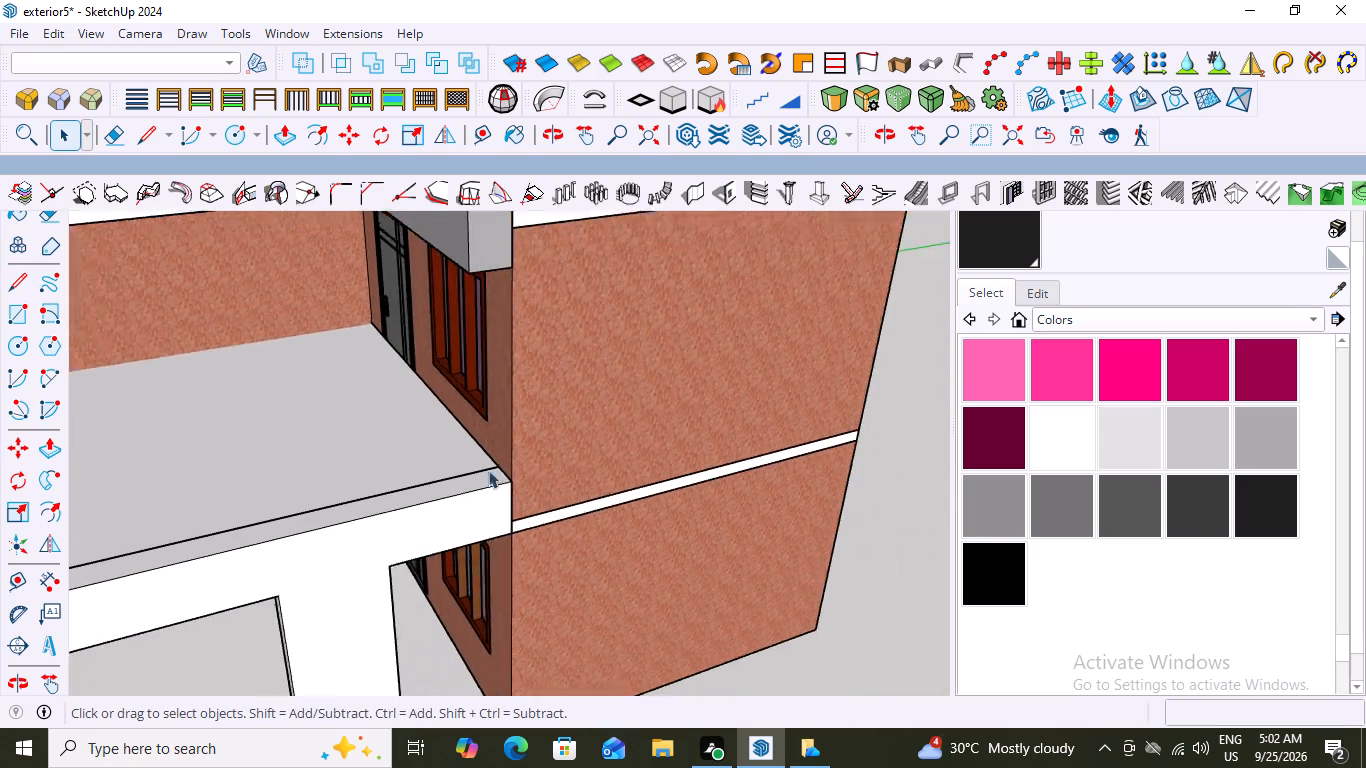
{"action": "scroll", "coordinate": [488, 470], "scroll_direction": "down", "scroll_amount": 6}
{"action": "middle_click_drag", "start_coordinate": [127, 563], "coordinate": [567, 521]}
{"action": "scroll", "coordinate": [541, 632], "scroll_direction": "up", "scroll_amount": 2}
{"action": "scroll", "coordinate": [514, 559], "scroll_direction": "down", "scroll_amount": 6}
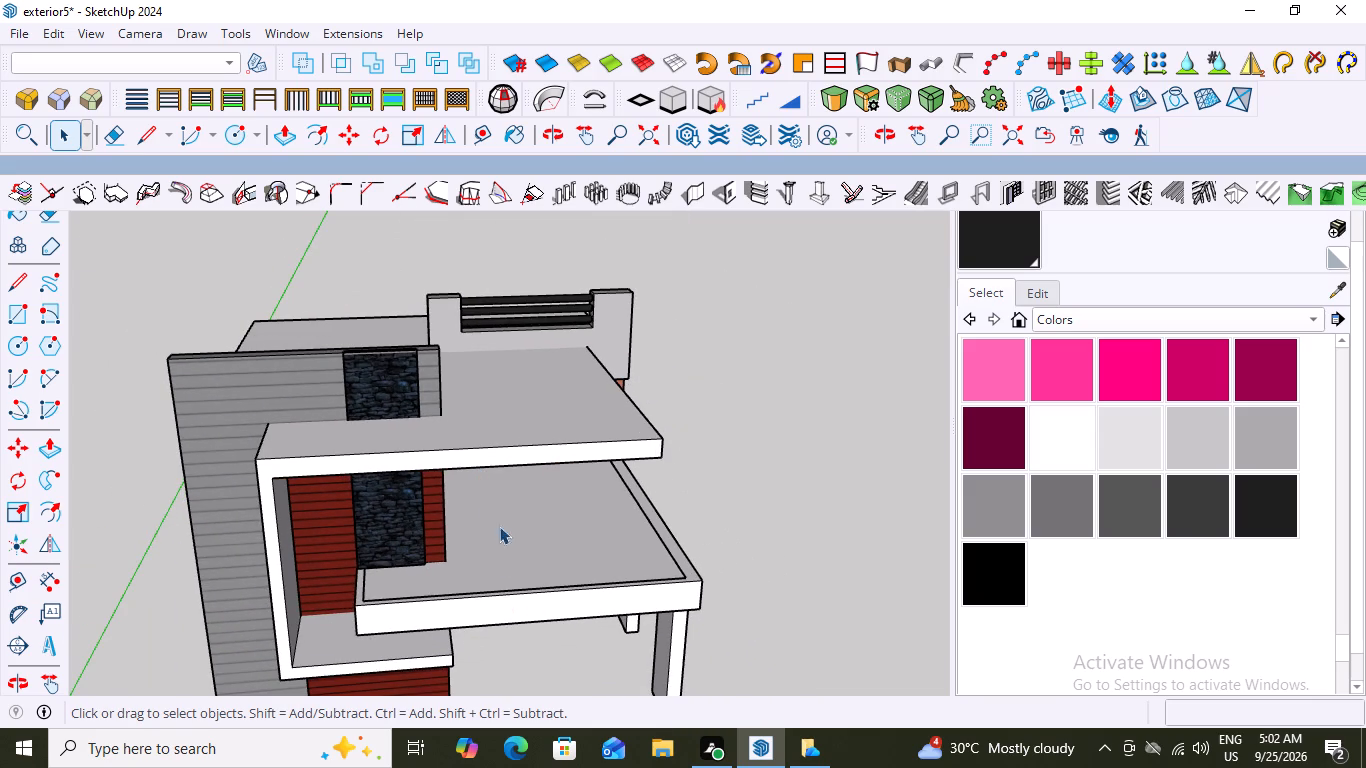
{"action": "scroll", "coordinate": [497, 577], "scroll_direction": "up", "scroll_amount": 2}
{"action": "middle_click_drag", "start_coordinate": [485, 577], "coordinate": [453, 526]}
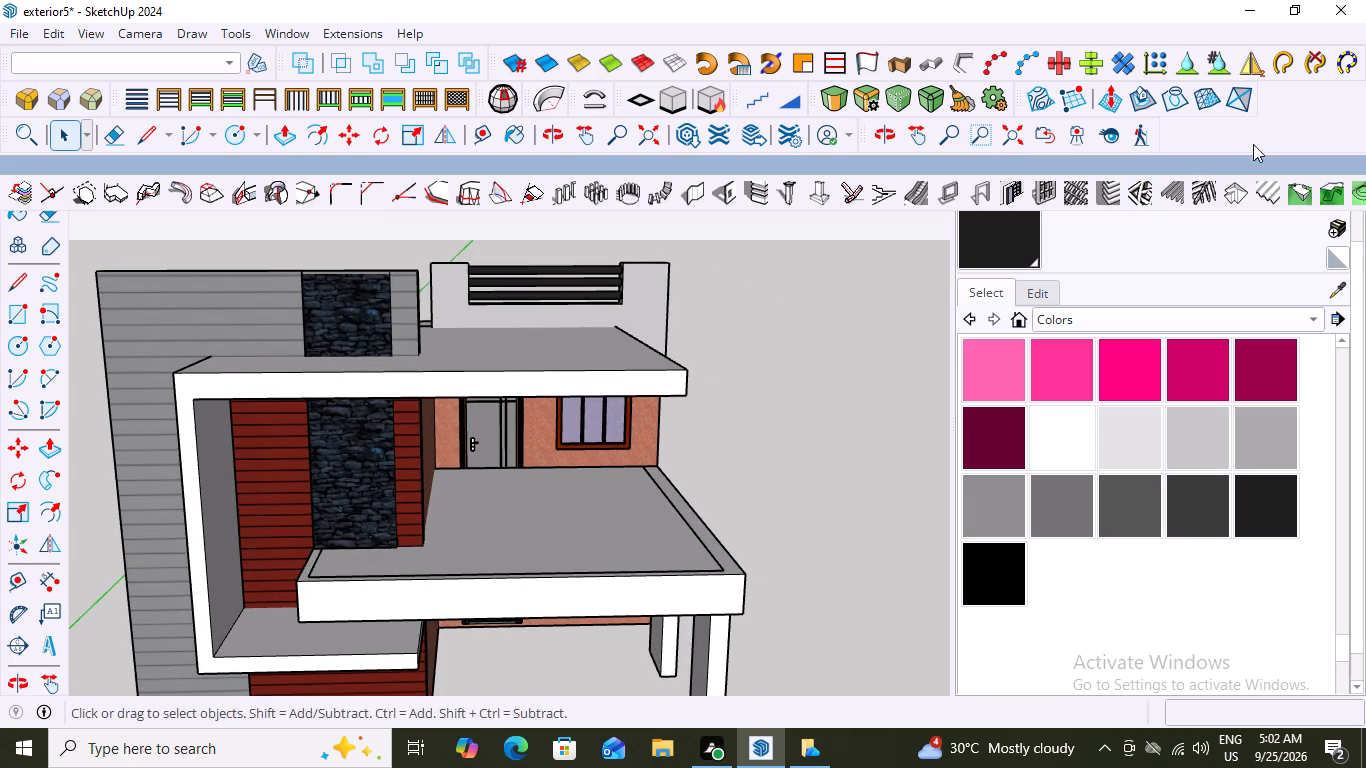
{"action": "left_click", "coordinate": [332, 31]}
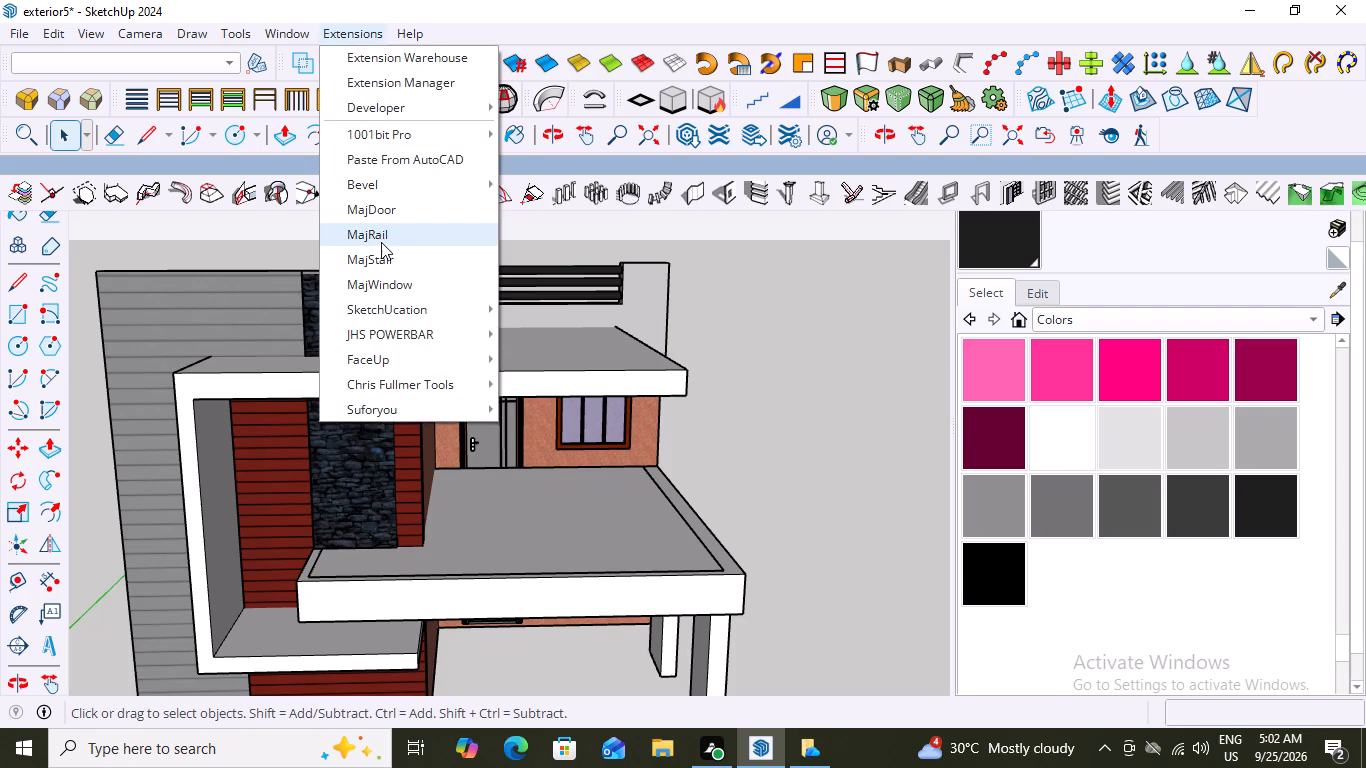
{"action": "left_click", "coordinate": [381, 231]}
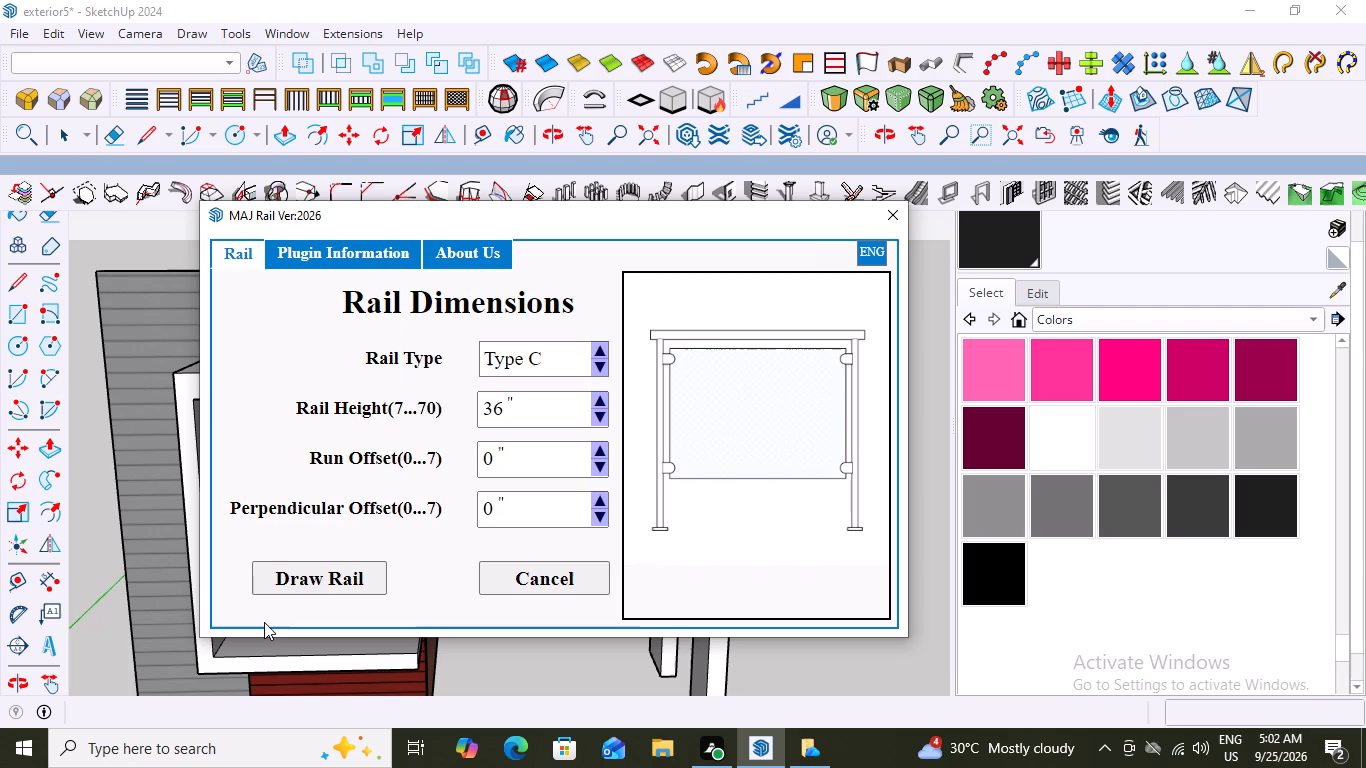
{"action": "left_click", "coordinate": [281, 576]}
Set the first rail pole where the path meets the stone cladding and add a 2x pole series to the front corner.
{"action": "scroll", "coordinate": [289, 518], "scroll_direction": "up", "scroll_amount": 3}
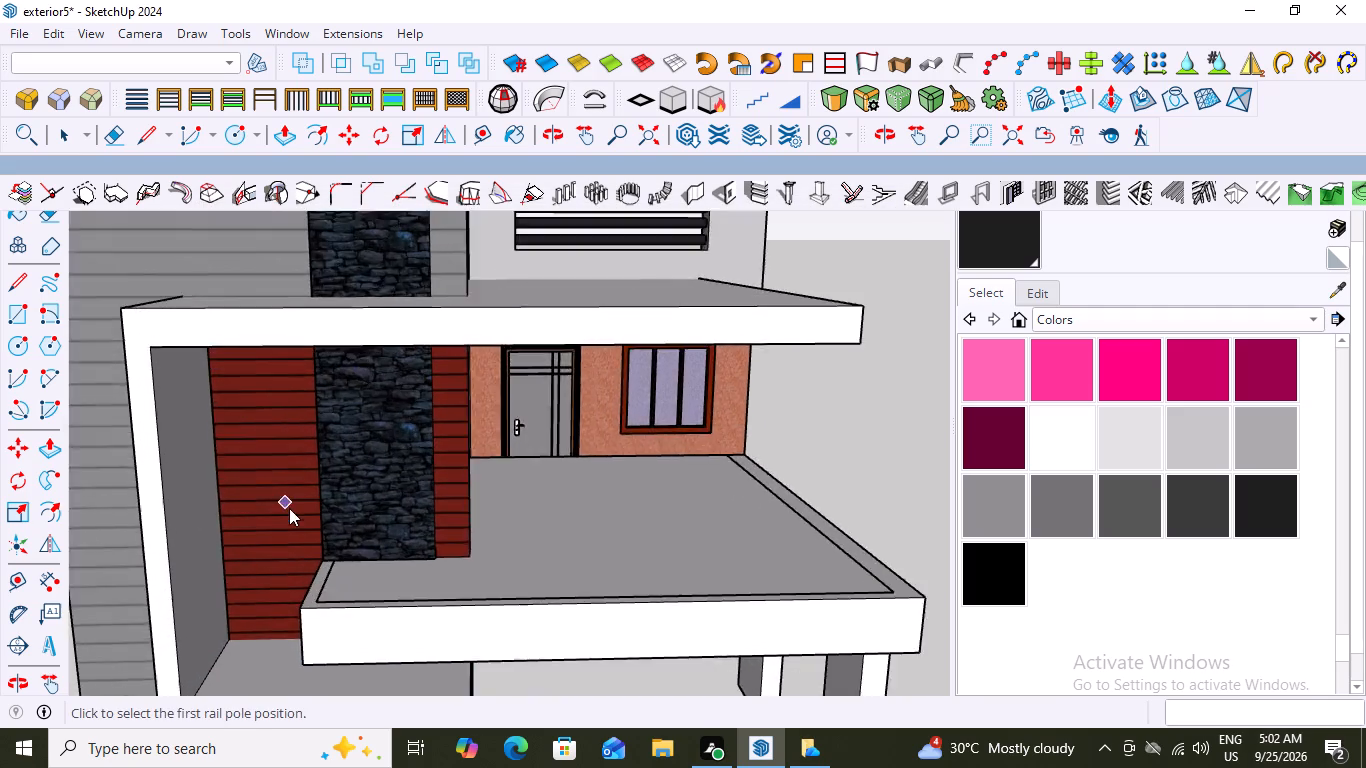
{"action": "scroll", "coordinate": [290, 509], "scroll_direction": "up", "scroll_amount": 8}
{"action": "scroll", "coordinate": [361, 535], "scroll_direction": "down", "scroll_amount": 9}
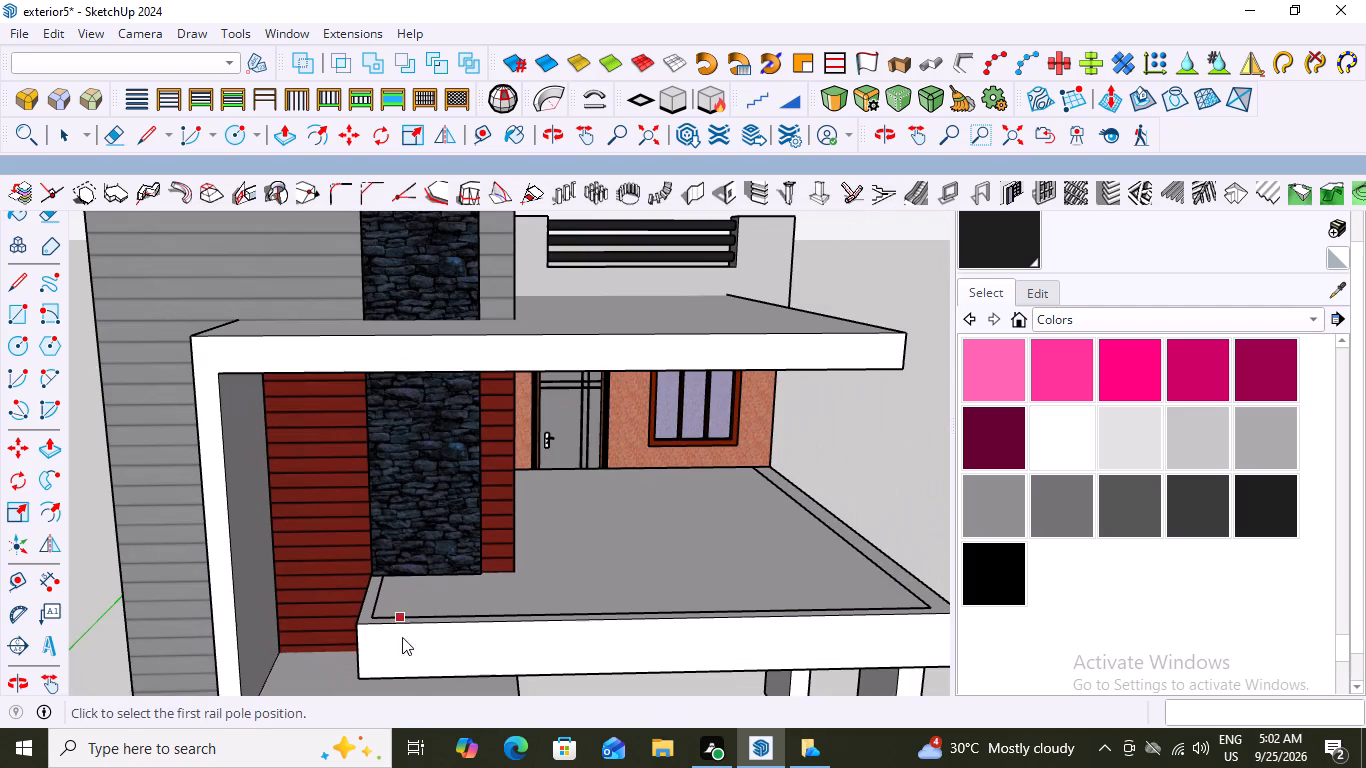
{"action": "scroll", "coordinate": [400, 601], "scroll_direction": "up", "scroll_amount": 13}
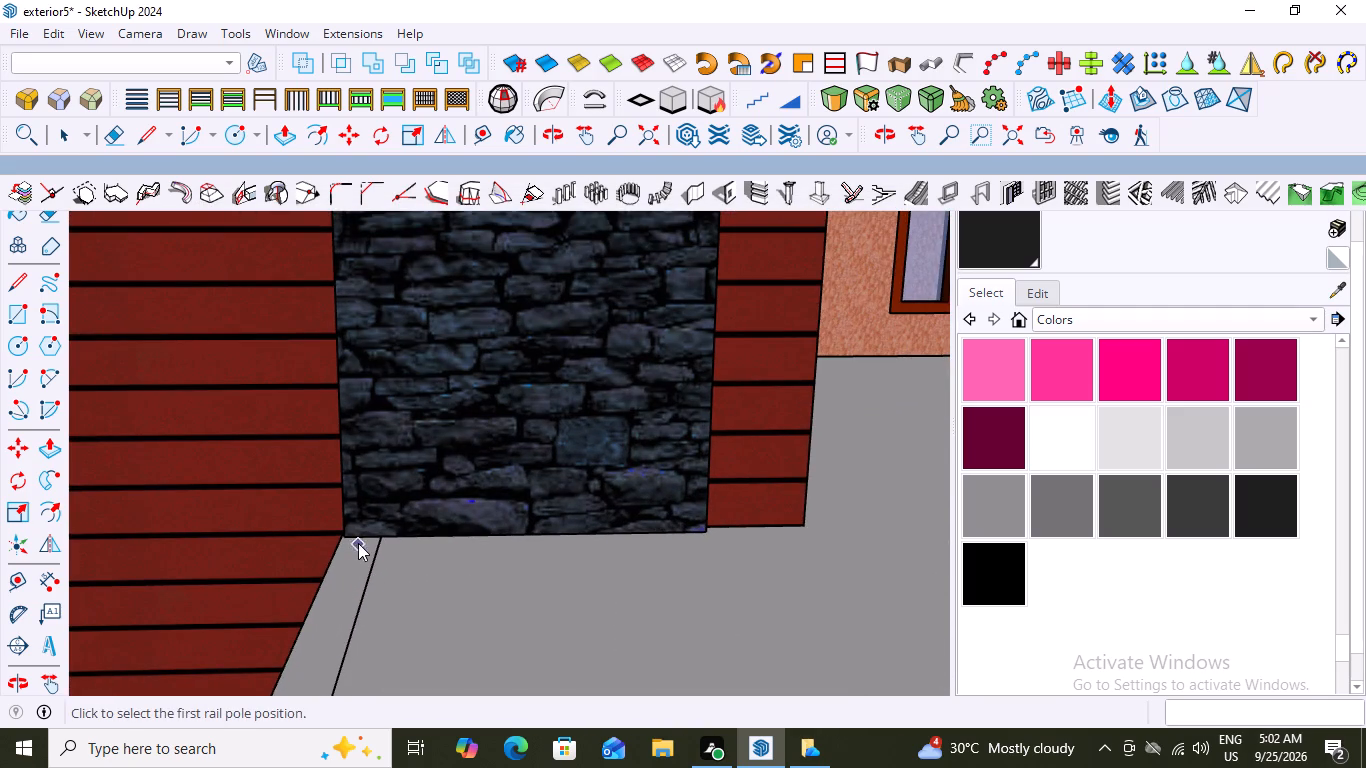
{"action": "left_click", "coordinate": [381, 536]}
{"action": "scroll", "coordinate": [415, 520], "scroll_direction": "down", "scroll_amount": 2}
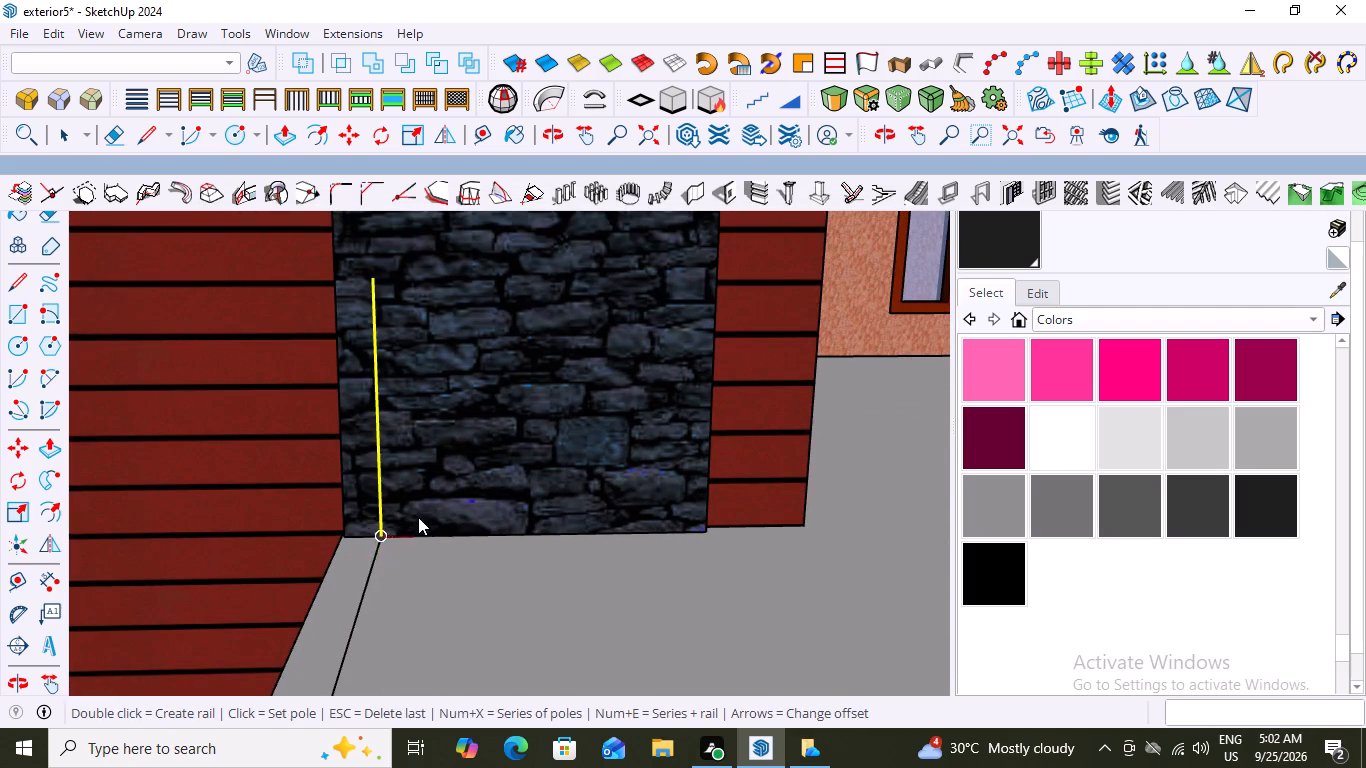
{"action": "scroll", "coordinate": [418, 517], "scroll_direction": "down", "scroll_amount": 7}
{"action": "scroll", "coordinate": [392, 597], "scroll_direction": "up", "scroll_amount": 7}
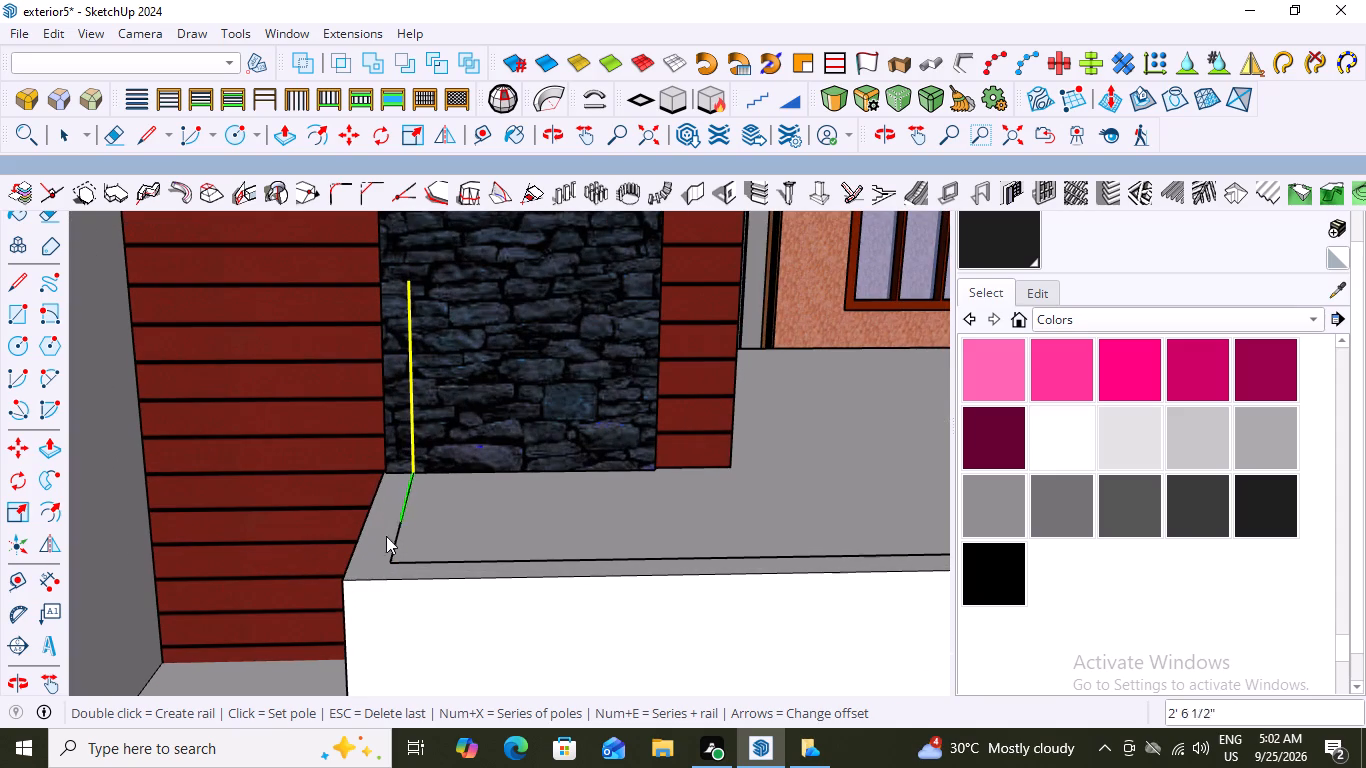
{"action": "type", "text": "2x"}
{"action": "key", "text": "Return"}
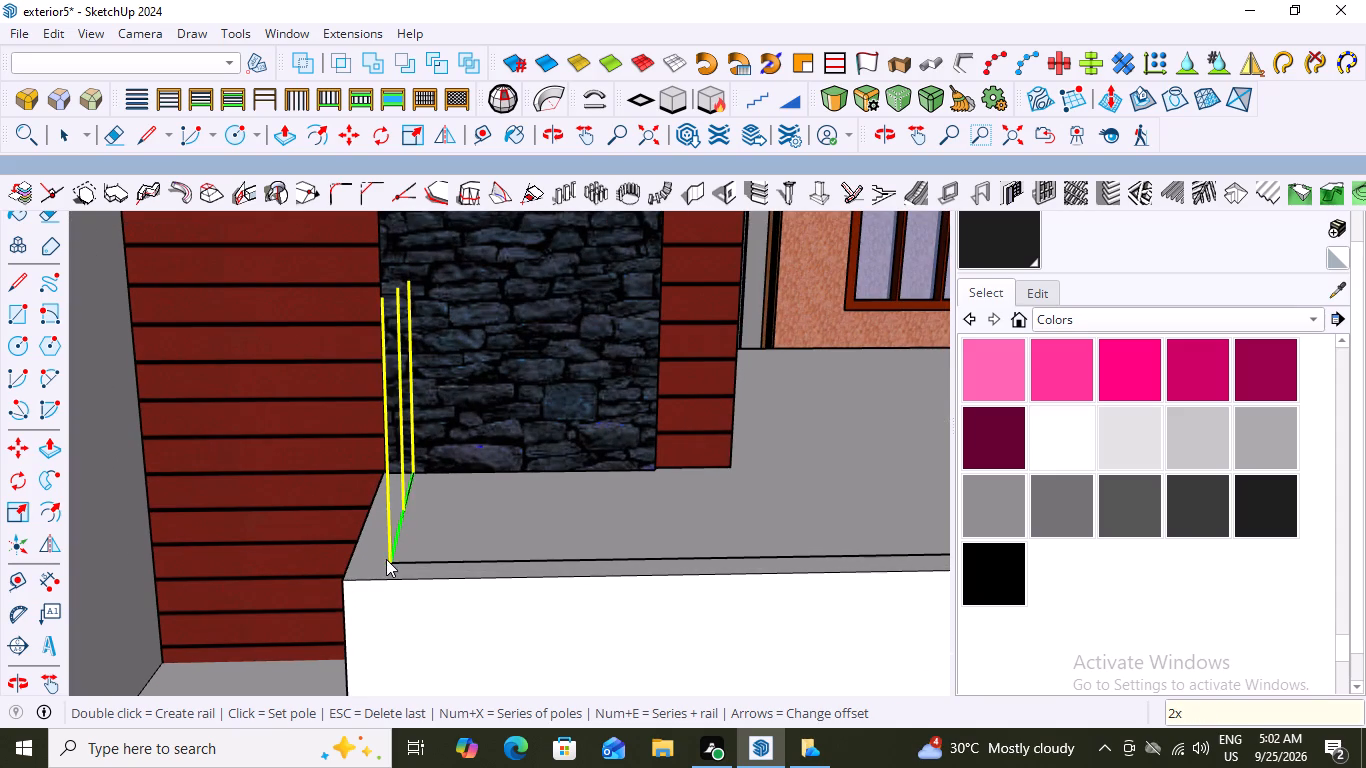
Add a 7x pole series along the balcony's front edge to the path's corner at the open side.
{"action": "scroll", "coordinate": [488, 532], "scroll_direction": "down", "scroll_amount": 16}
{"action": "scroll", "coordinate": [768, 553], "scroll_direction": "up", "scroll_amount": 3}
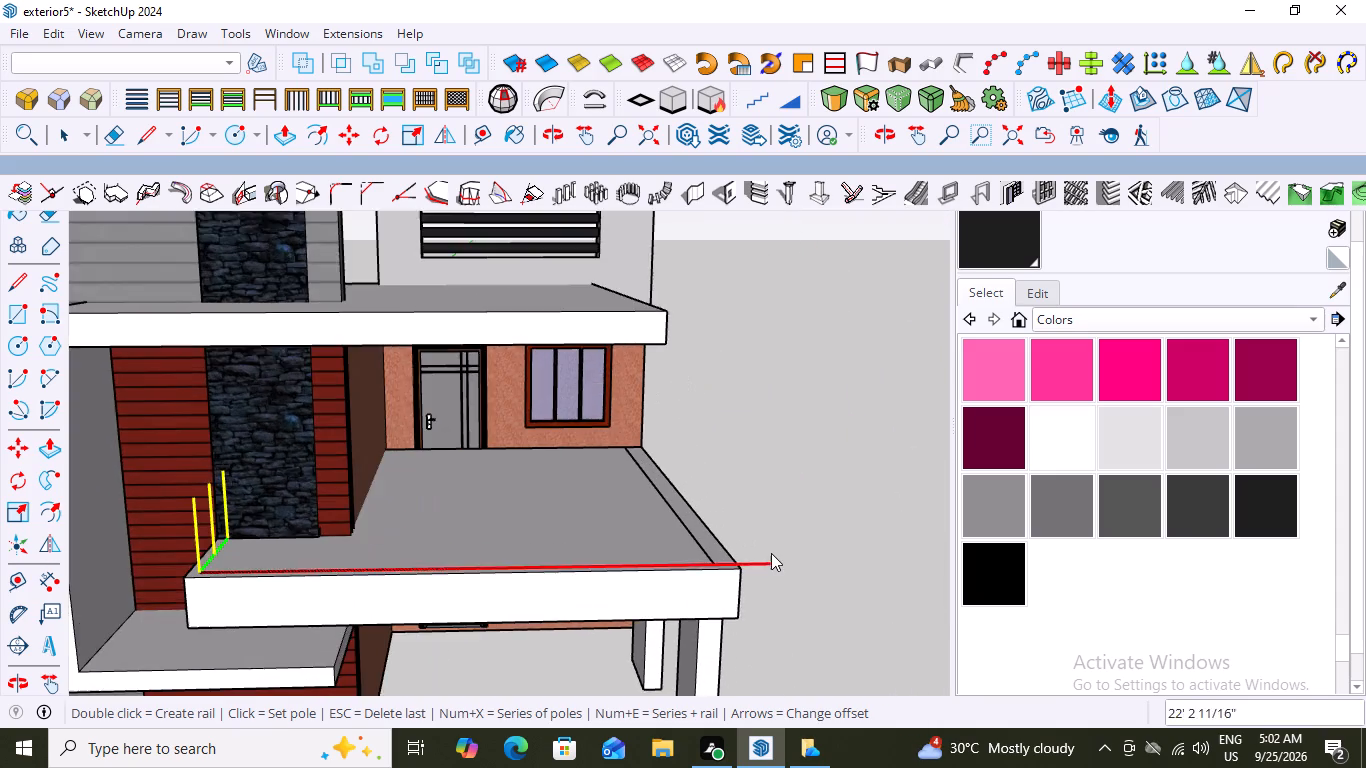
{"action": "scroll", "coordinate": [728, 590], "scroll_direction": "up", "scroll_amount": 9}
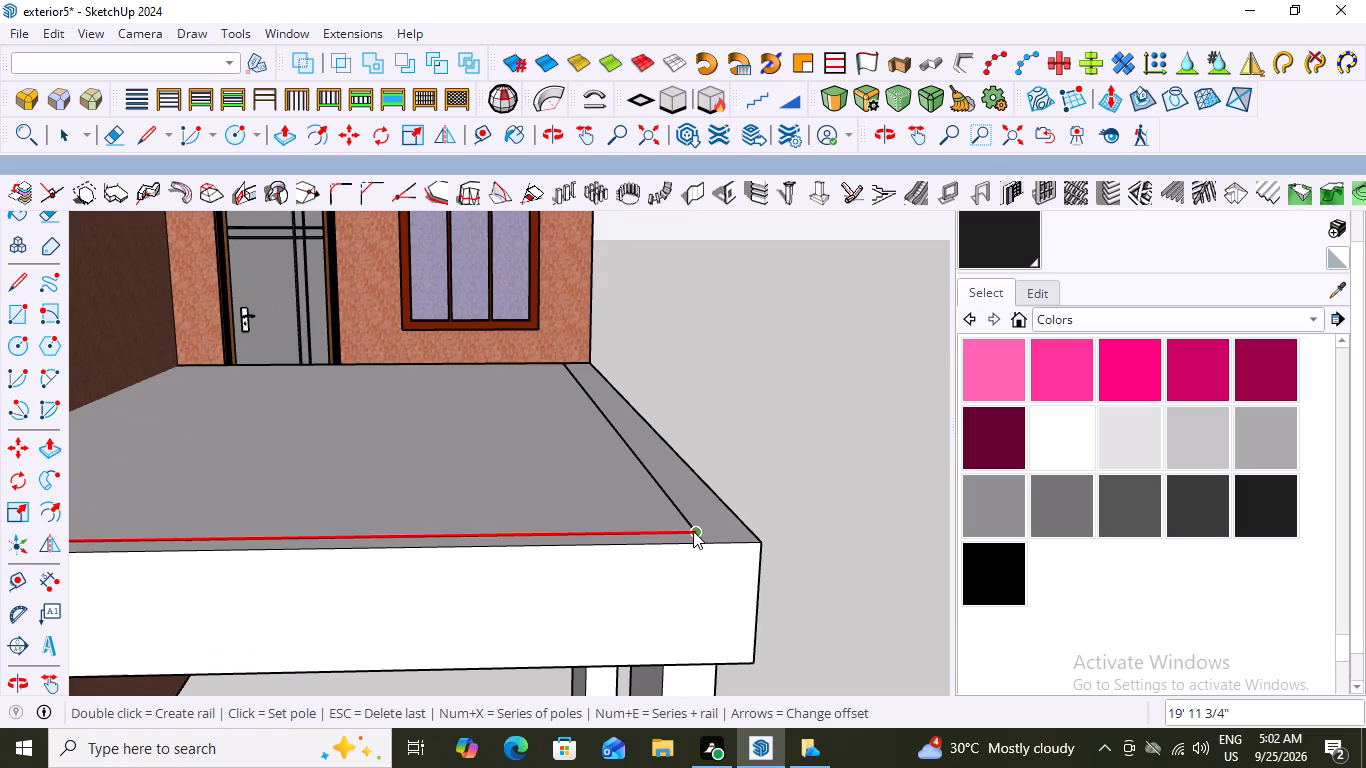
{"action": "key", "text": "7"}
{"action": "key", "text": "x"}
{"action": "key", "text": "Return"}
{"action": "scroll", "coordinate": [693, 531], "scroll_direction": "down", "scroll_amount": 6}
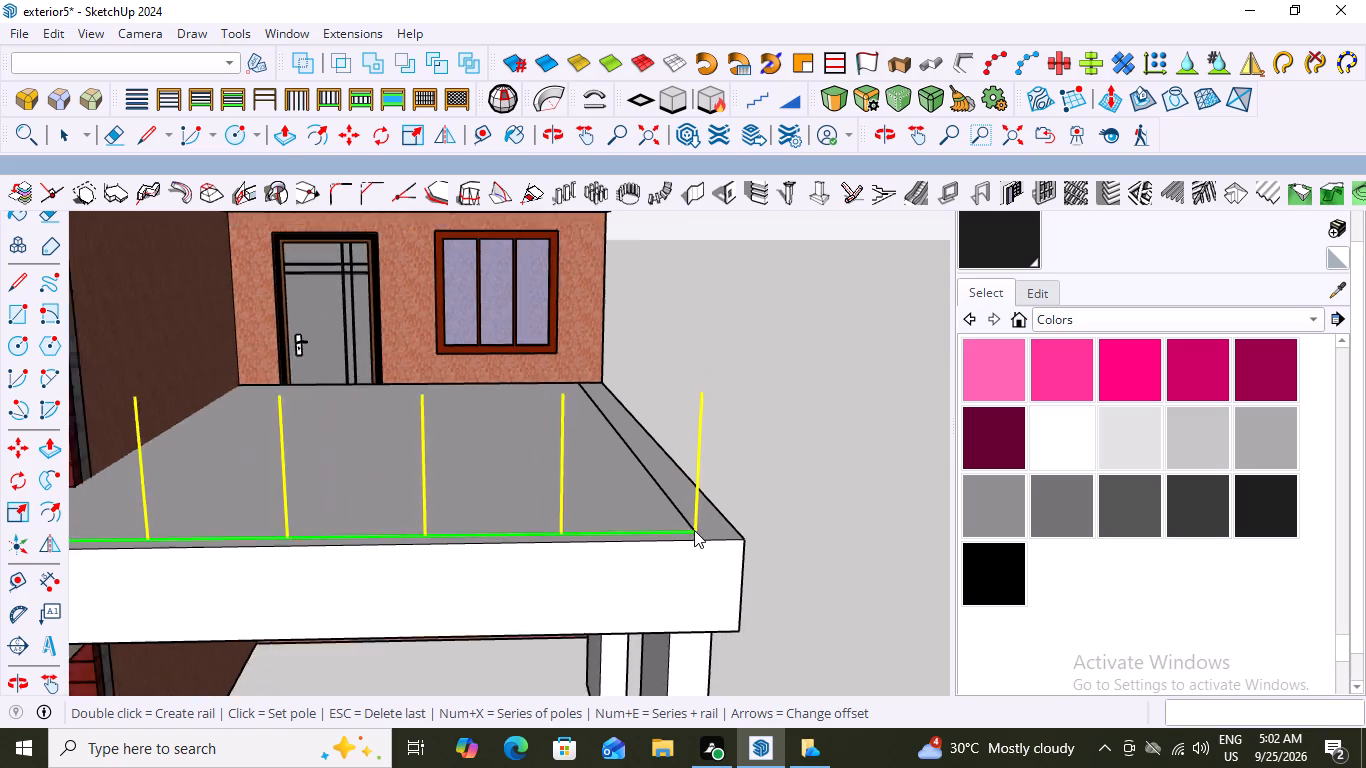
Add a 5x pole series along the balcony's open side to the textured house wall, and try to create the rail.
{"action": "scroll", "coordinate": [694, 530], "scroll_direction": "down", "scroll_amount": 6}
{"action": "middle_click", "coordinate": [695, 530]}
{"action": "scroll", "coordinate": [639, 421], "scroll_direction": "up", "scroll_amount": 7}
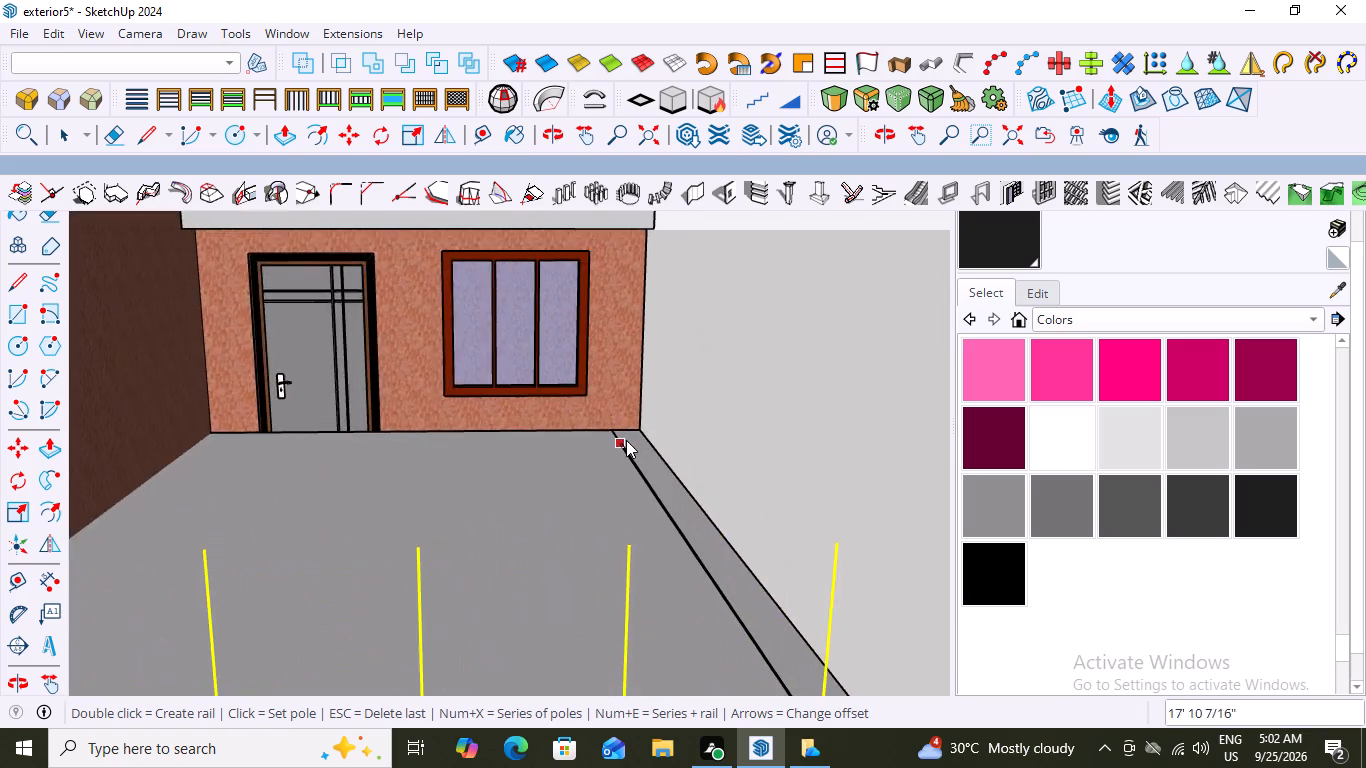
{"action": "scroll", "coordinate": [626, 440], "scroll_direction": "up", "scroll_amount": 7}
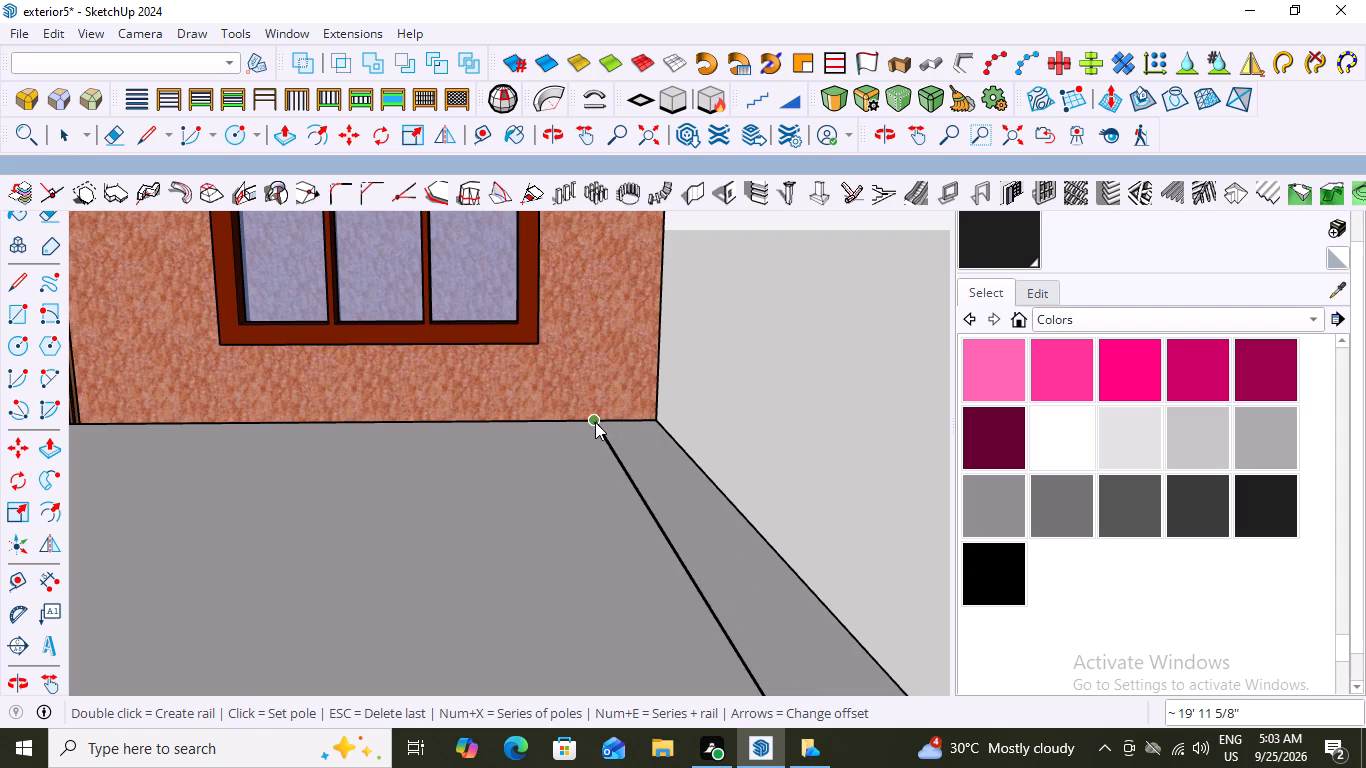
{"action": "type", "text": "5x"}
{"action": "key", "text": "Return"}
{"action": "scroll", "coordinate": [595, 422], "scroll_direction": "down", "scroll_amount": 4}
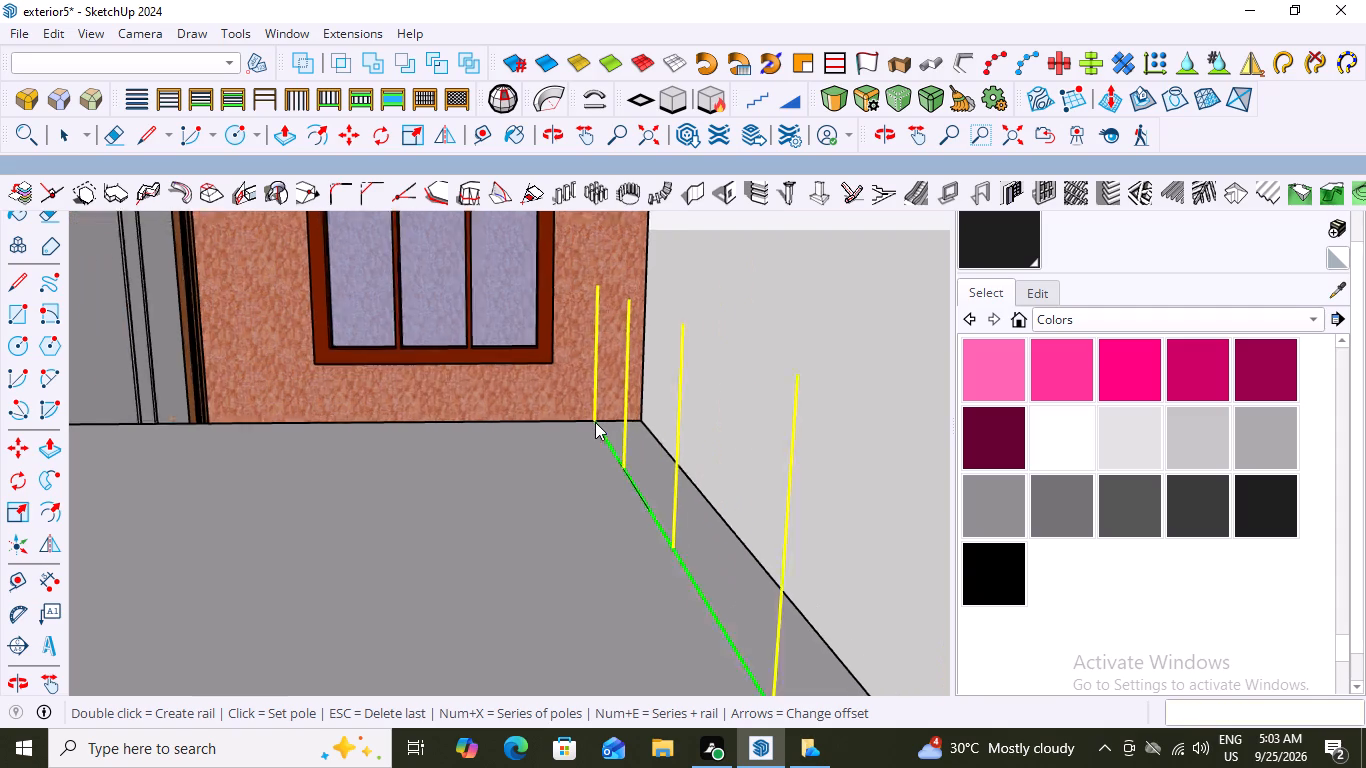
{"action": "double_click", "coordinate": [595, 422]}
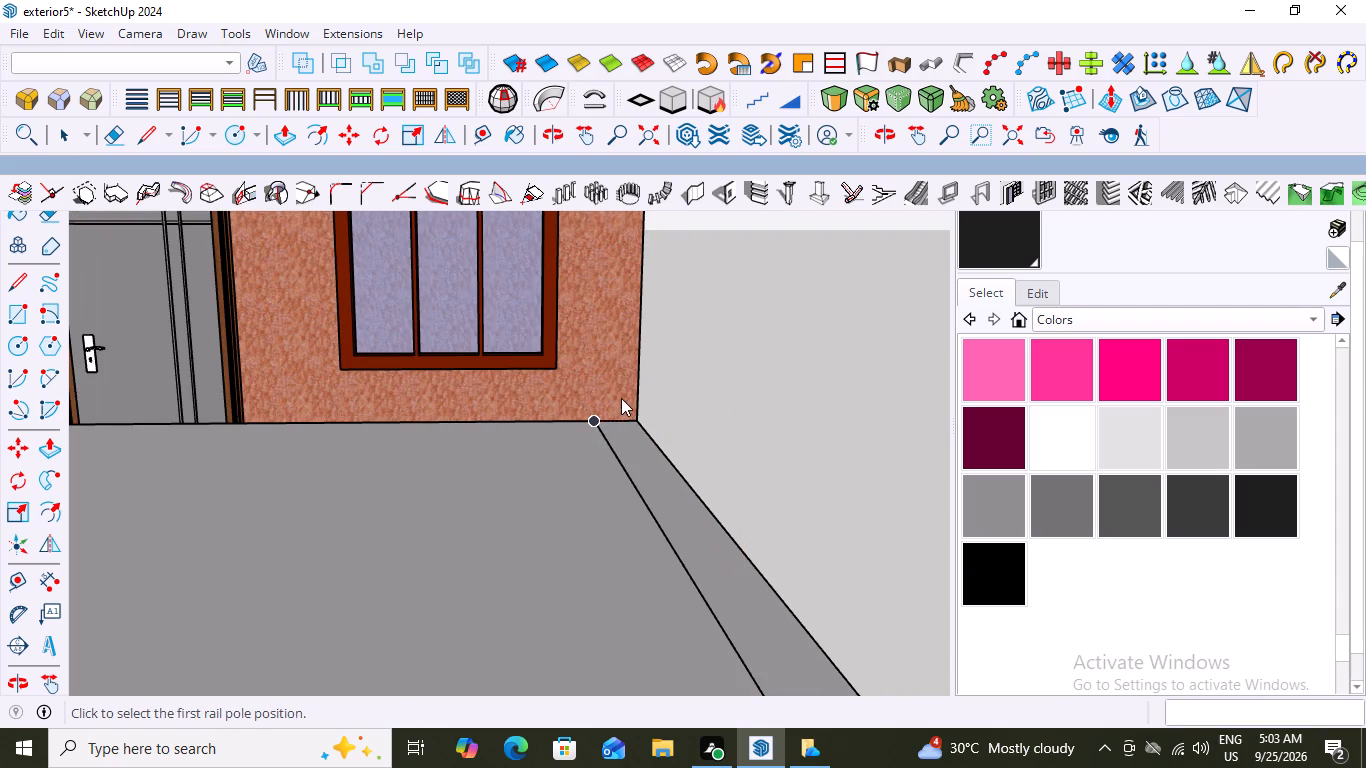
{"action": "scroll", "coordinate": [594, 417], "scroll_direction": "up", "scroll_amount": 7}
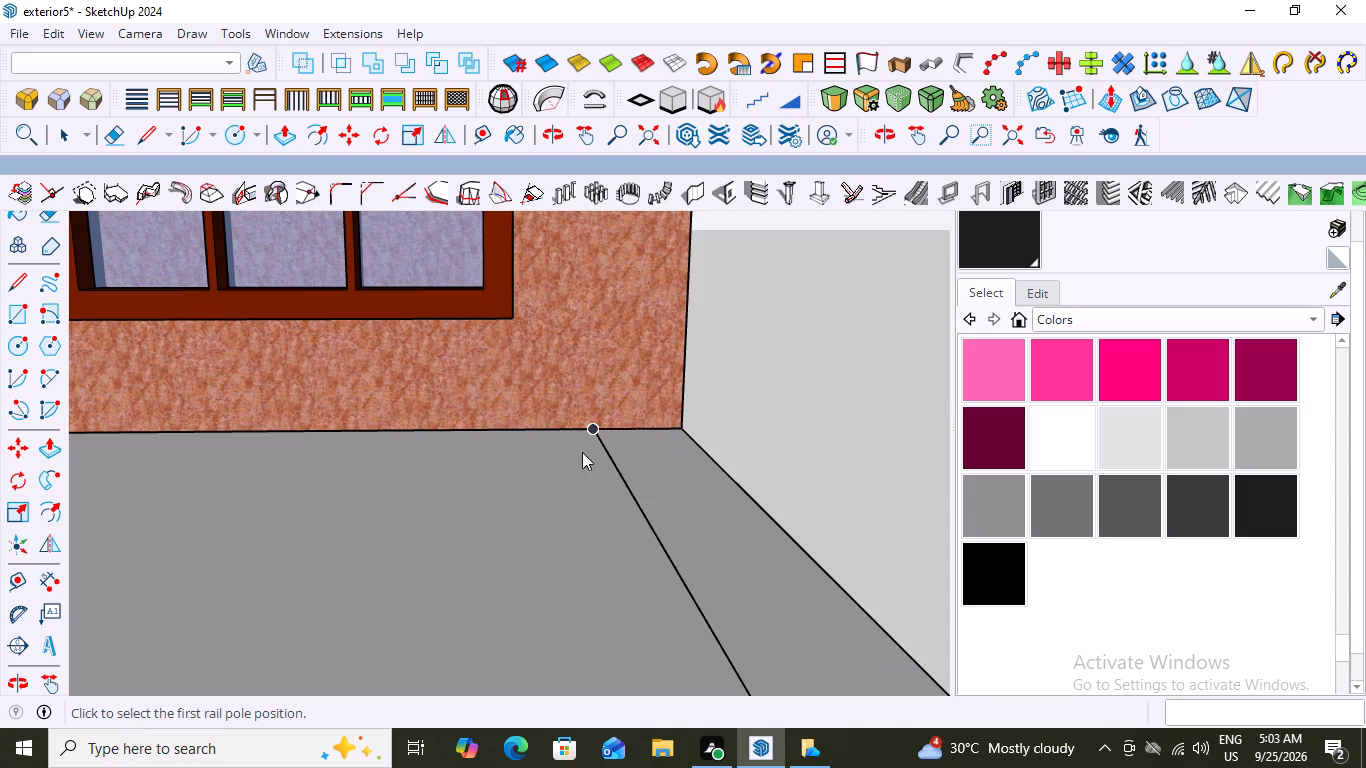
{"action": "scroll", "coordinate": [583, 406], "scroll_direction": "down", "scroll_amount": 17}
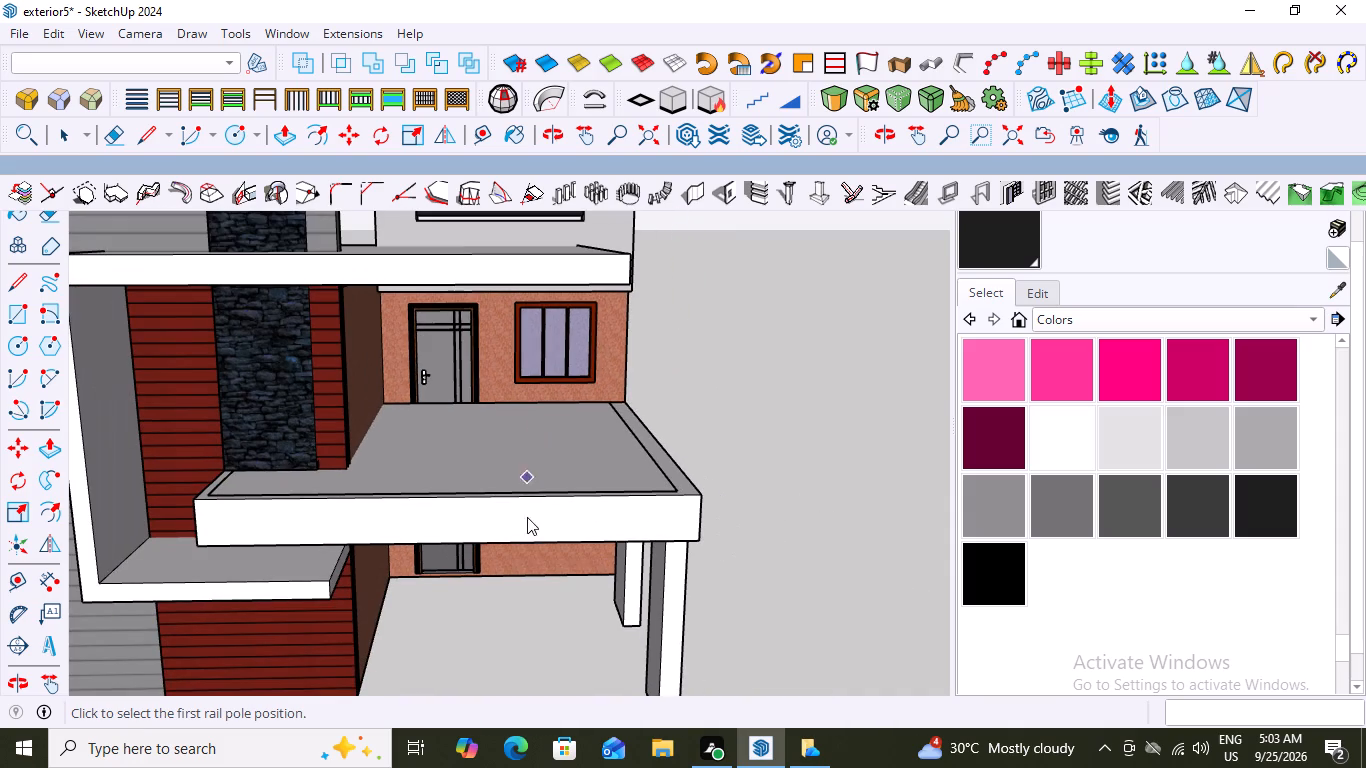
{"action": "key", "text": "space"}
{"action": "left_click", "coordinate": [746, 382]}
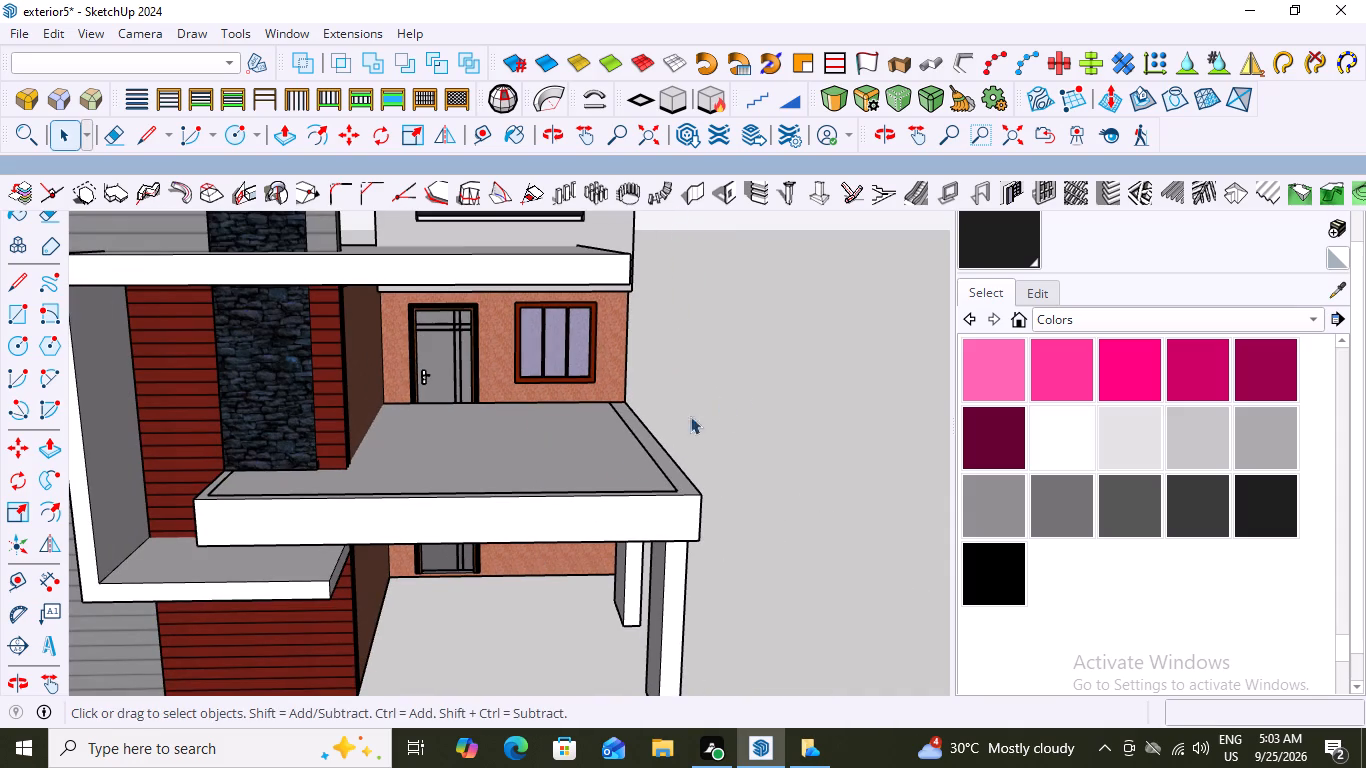
Open the balcony slab group for editing and select its top face.
{"action": "double_click", "coordinate": [561, 468]}
{"action": "left_click", "coordinate": [561, 468]}
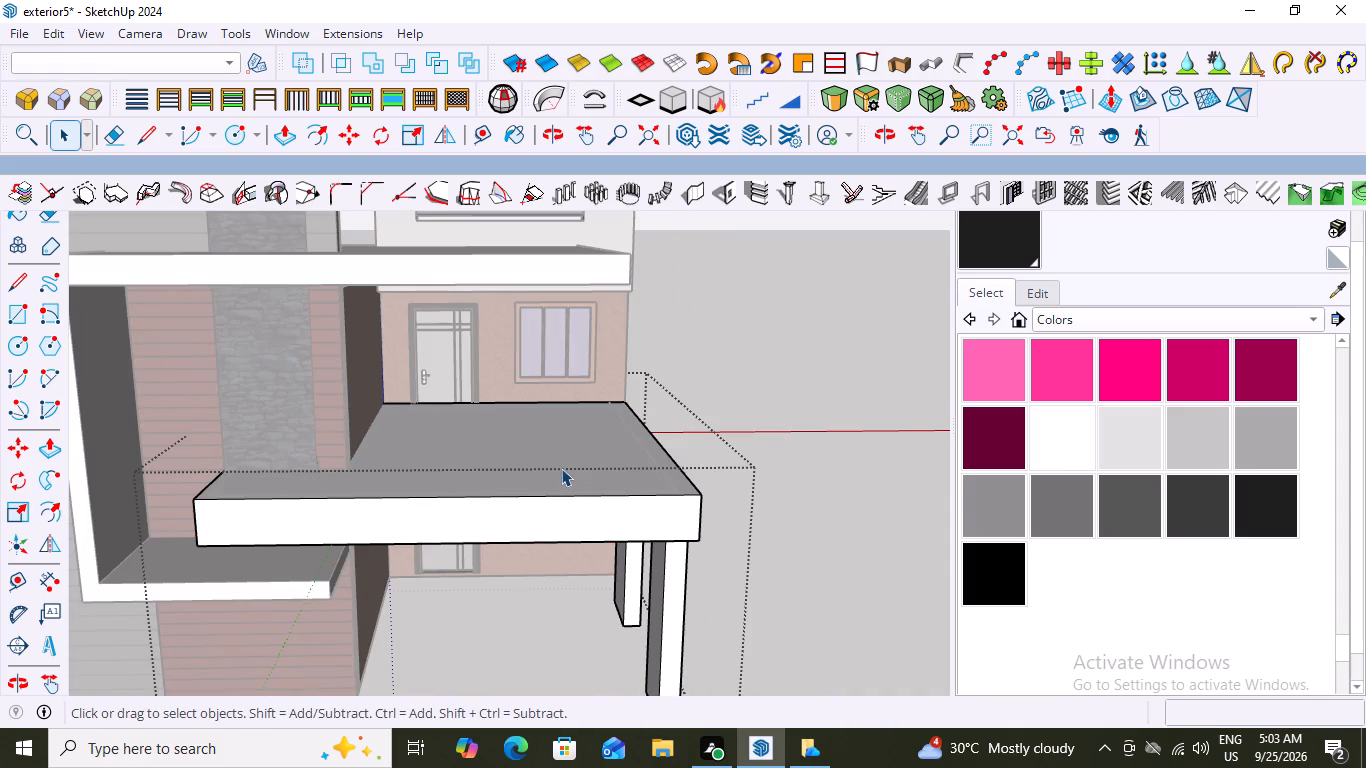
{"action": "middle_click_drag", "start_coordinate": [379, 483], "coordinate": [425, 617]}
{"action": "scroll", "coordinate": [291, 601], "scroll_direction": "up", "scroll_amount": 6}
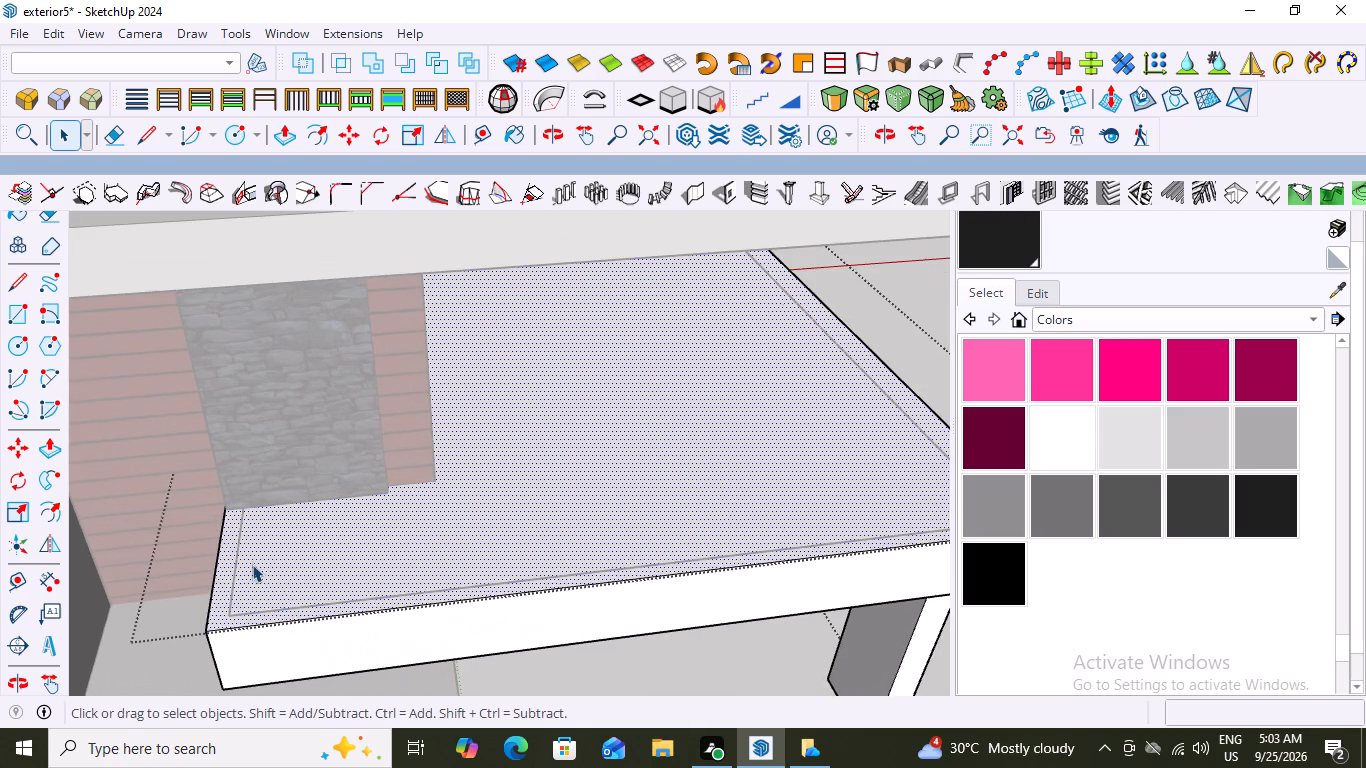
{"action": "scroll", "coordinate": [229, 542], "scroll_direction": "down", "scroll_amount": 3}
{"action": "middle_click_drag", "start_coordinate": [253, 521], "coordinate": [205, 479]}
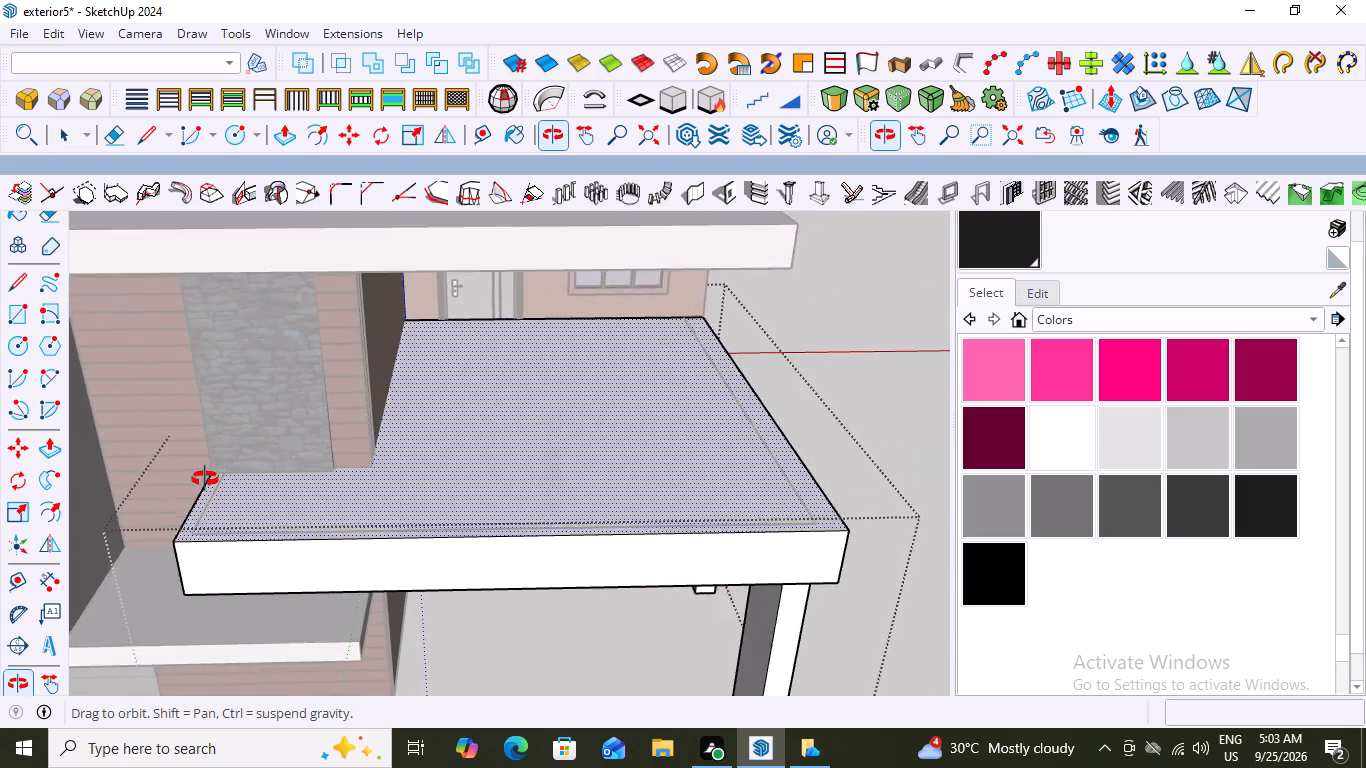
{"action": "middle_click_drag", "start_coordinate": [205, 479], "coordinate": [240, 451]}
{"action": "scroll", "coordinate": [195, 529], "scroll_direction": "up", "scroll_amount": 3}
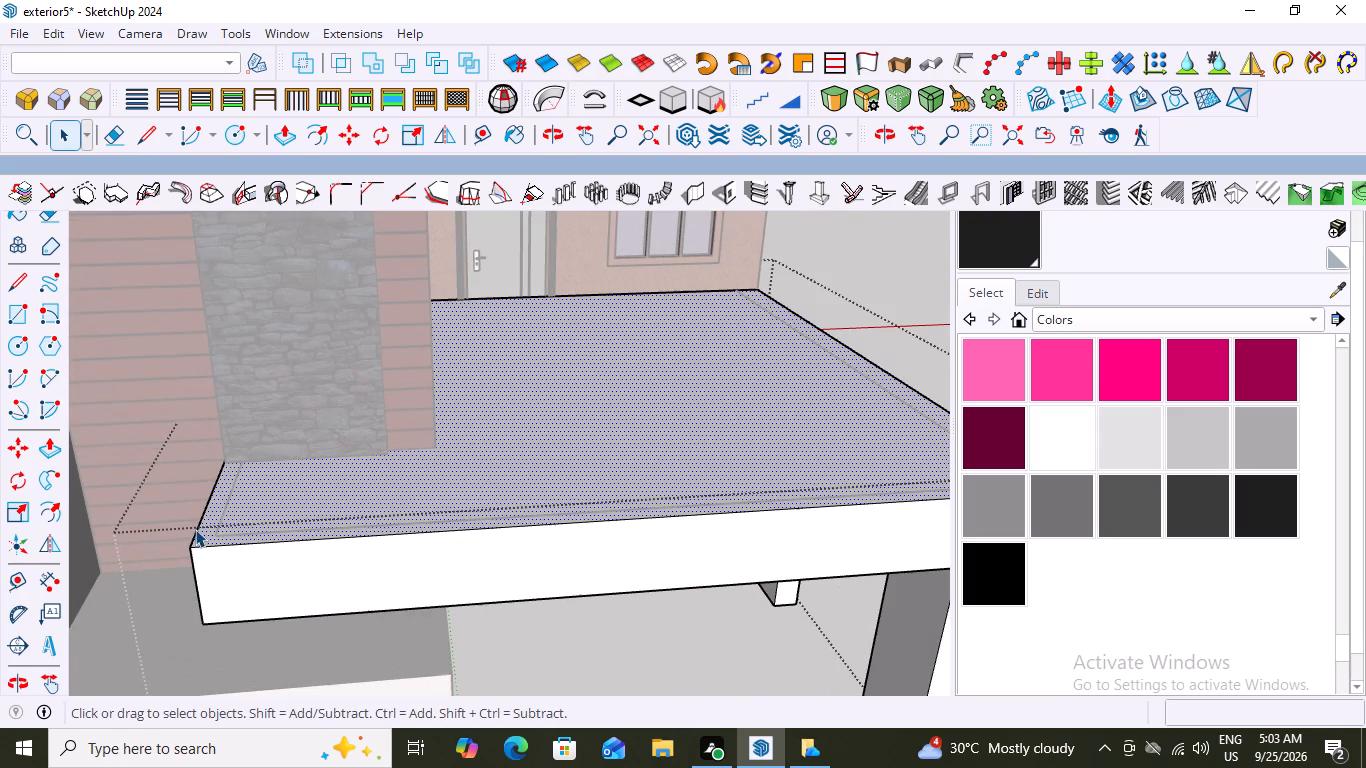
Start a MajRail railing inside the slab group with Type C, 36" height and zero offsets, its first pole where the path meets the stone cladding.
{"action": "left_click", "coordinate": [356, 32]}
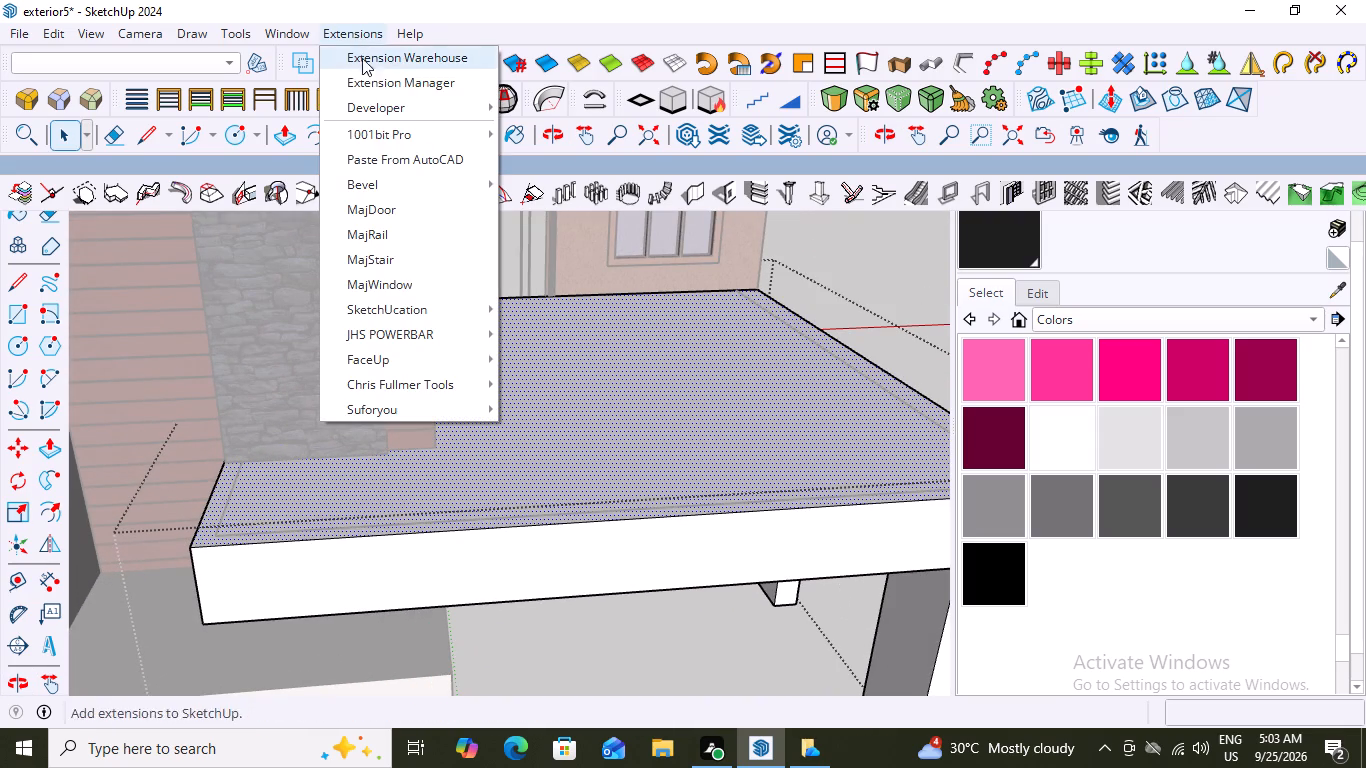
{"action": "left_click", "coordinate": [389, 240]}
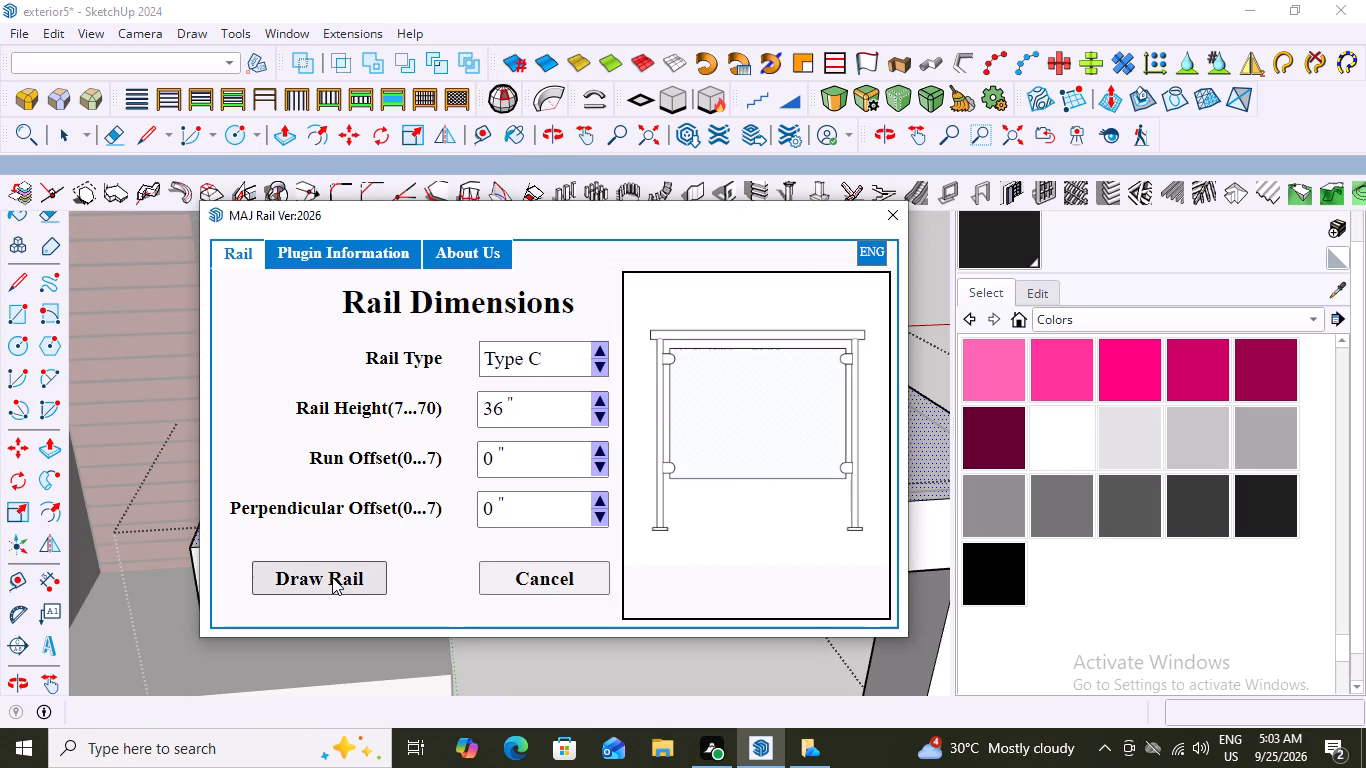
{"action": "left_click", "coordinate": [328, 577]}
{"action": "scroll", "coordinate": [246, 468], "scroll_direction": "up", "scroll_amount": 7}
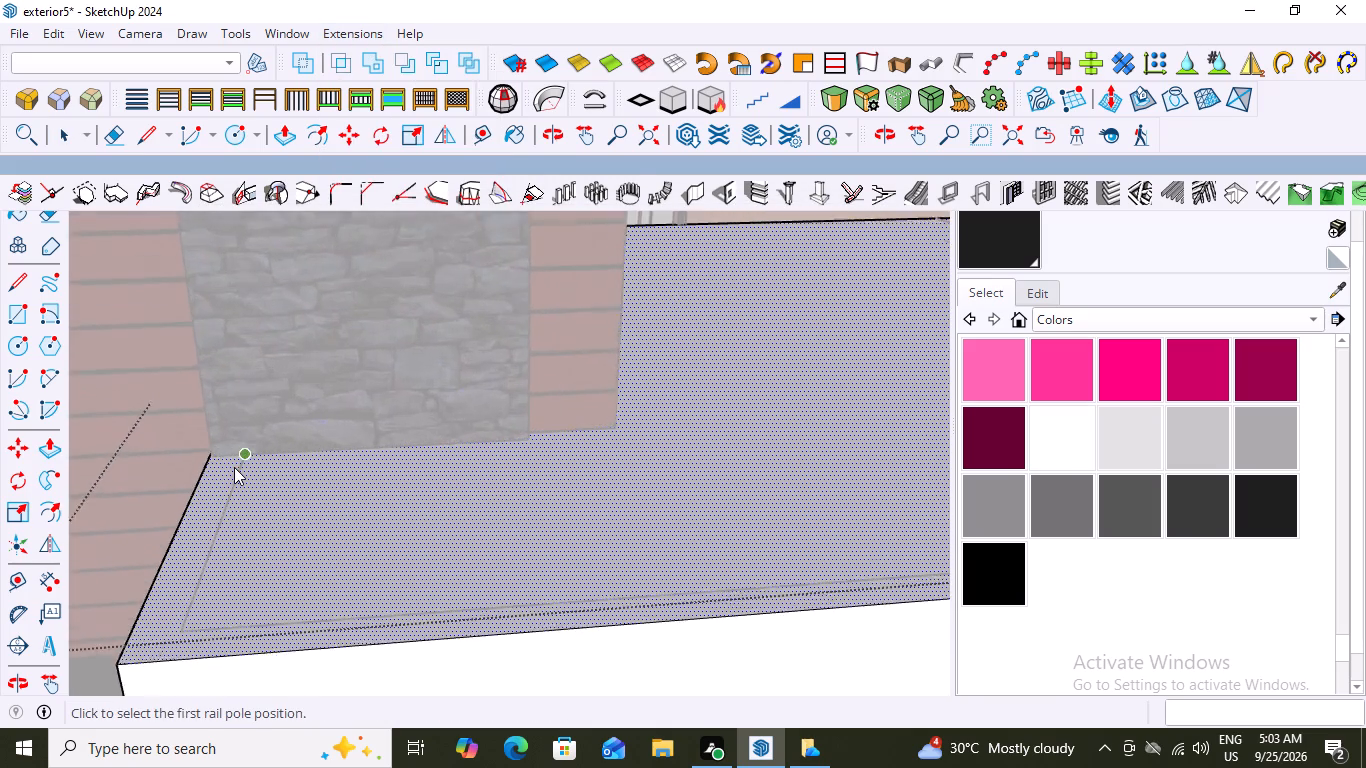
{"action": "scroll", "coordinate": [234, 467], "scroll_direction": "up", "scroll_amount": 4}
{"action": "left_click", "coordinate": [251, 452]}
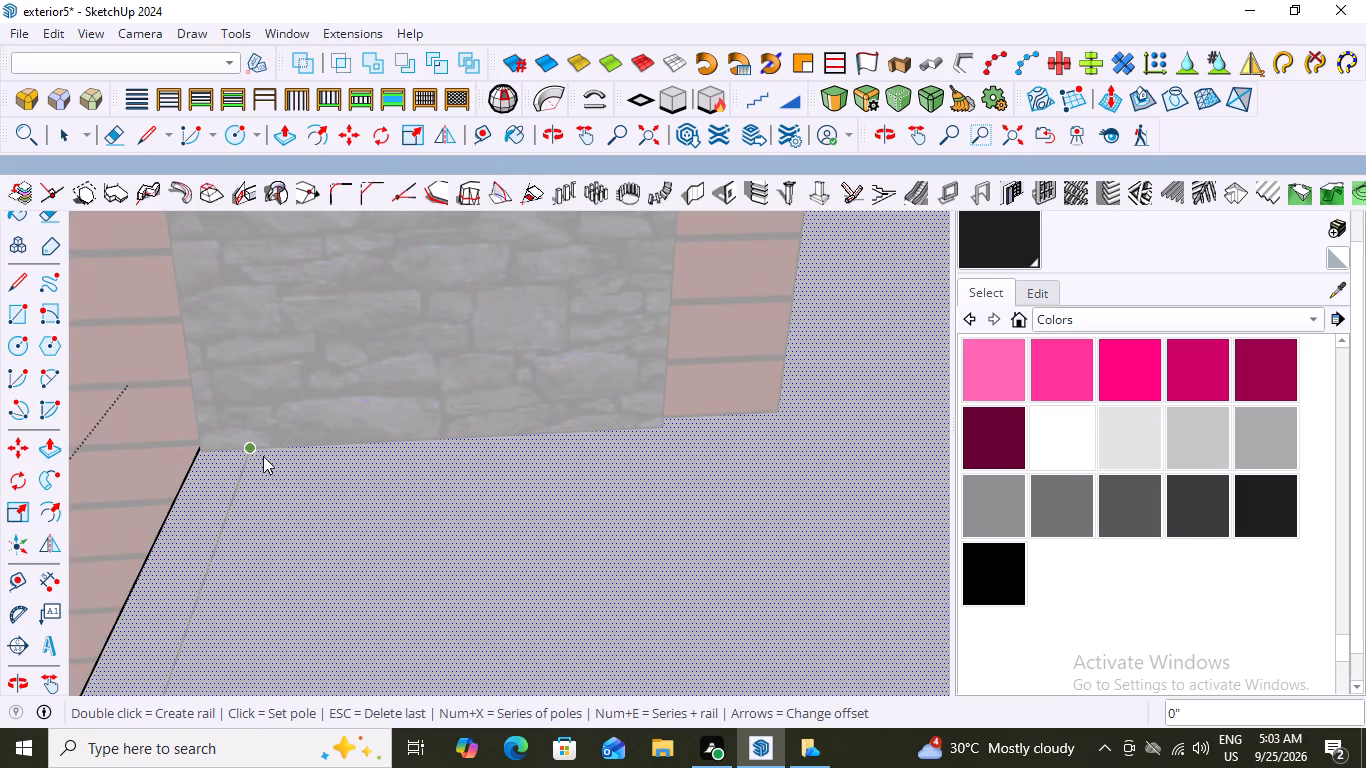
Continue the railing from the first pole along the path to the balcony's front corner beside the cladding.
{"action": "scroll", "coordinate": [298, 435], "scroll_direction": "down", "scroll_amount": 7}
{"action": "scroll", "coordinate": [232, 579], "scroll_direction": "up", "scroll_amount": 2}
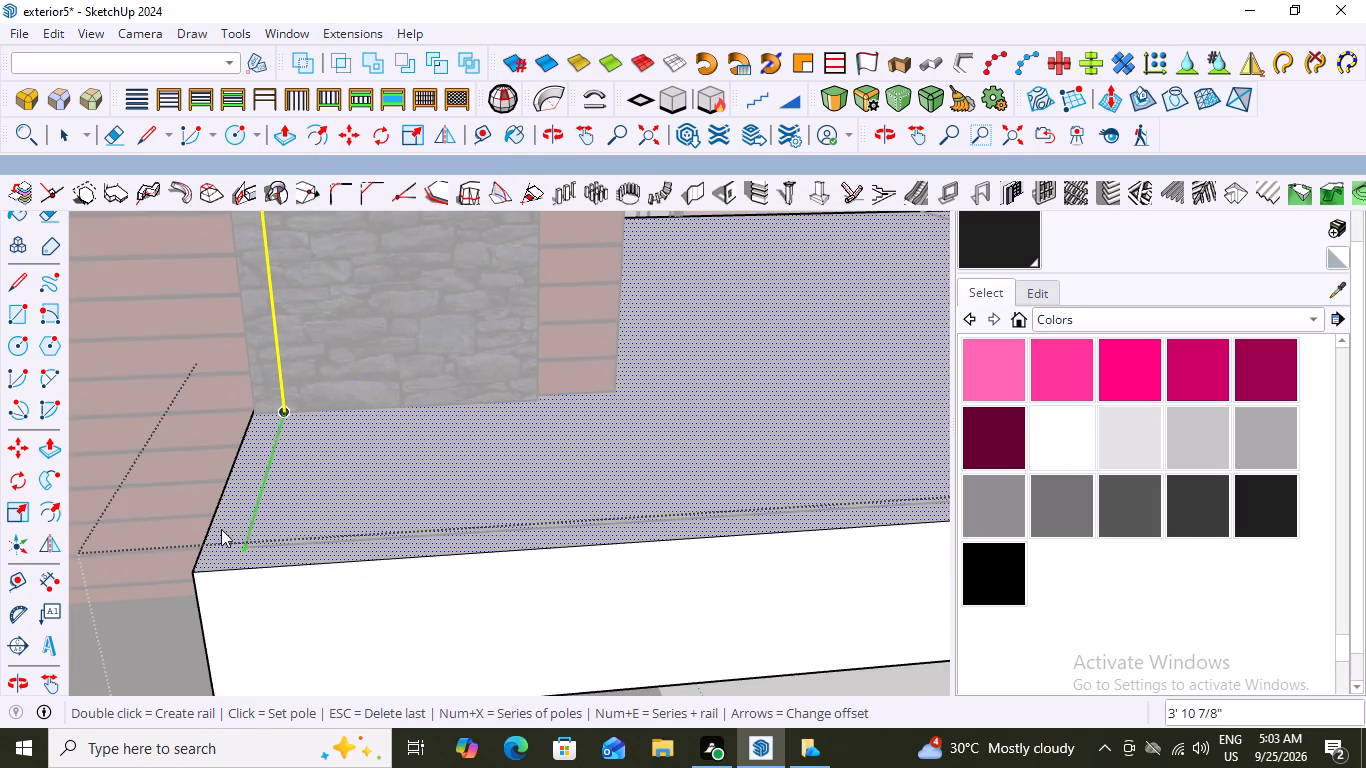
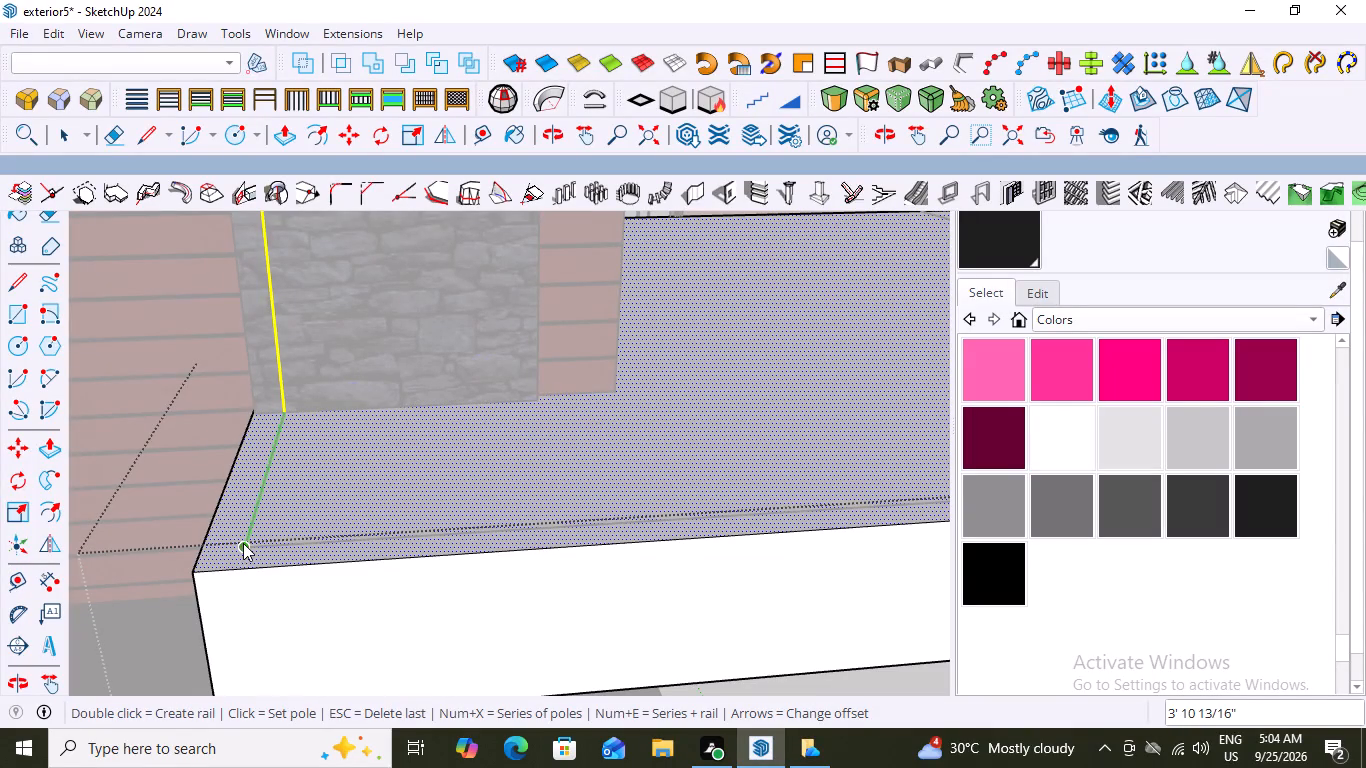
Add a 2x pole series along the balcony's short side, from the stone cladding to the front corner.
{"action": "type", "text": "2x"}
{"action": "key", "text": "Return"}
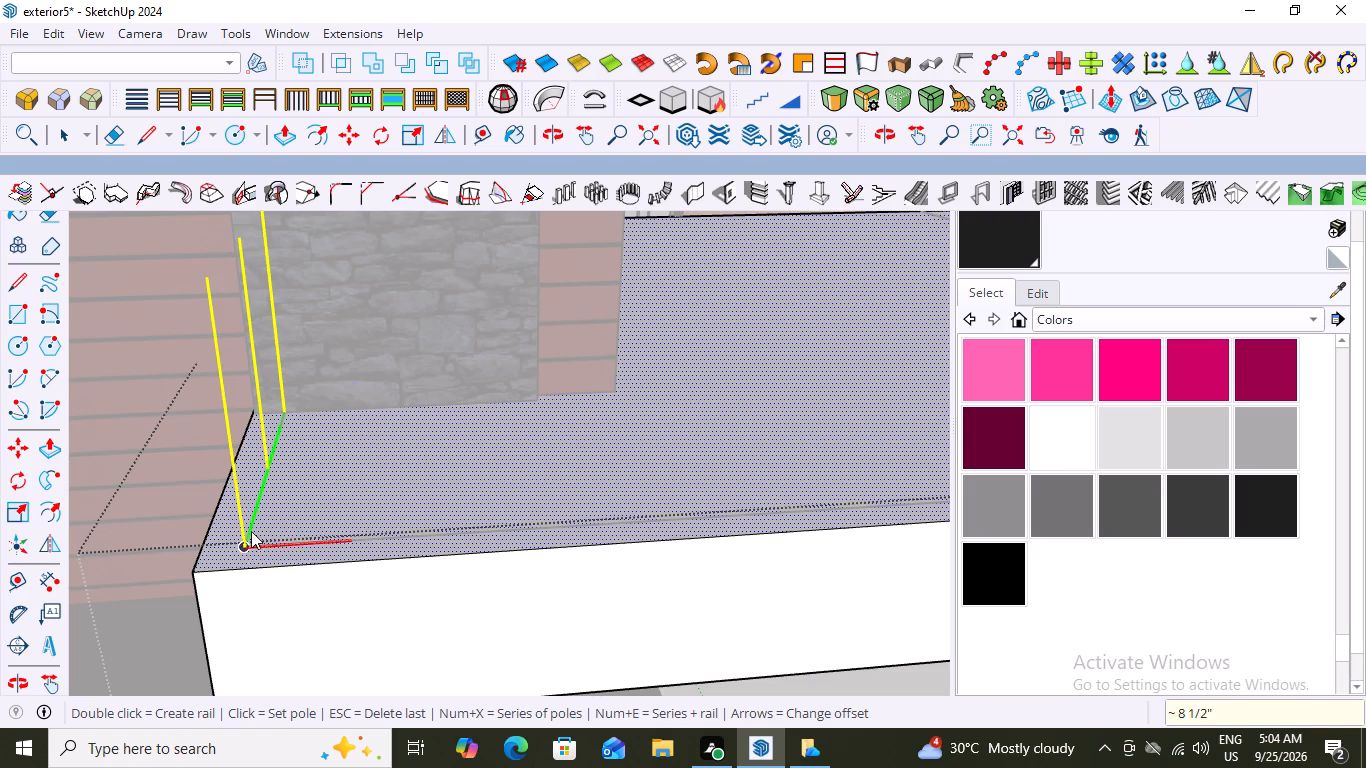
Continue the railing along the balcony's front edge towards the path's opposite front corner.
{"action": "scroll", "coordinate": [209, 539], "scroll_direction": "down", "scroll_amount": 13}
{"action": "scroll", "coordinate": [727, 513], "scroll_direction": "up", "scroll_amount": 6}
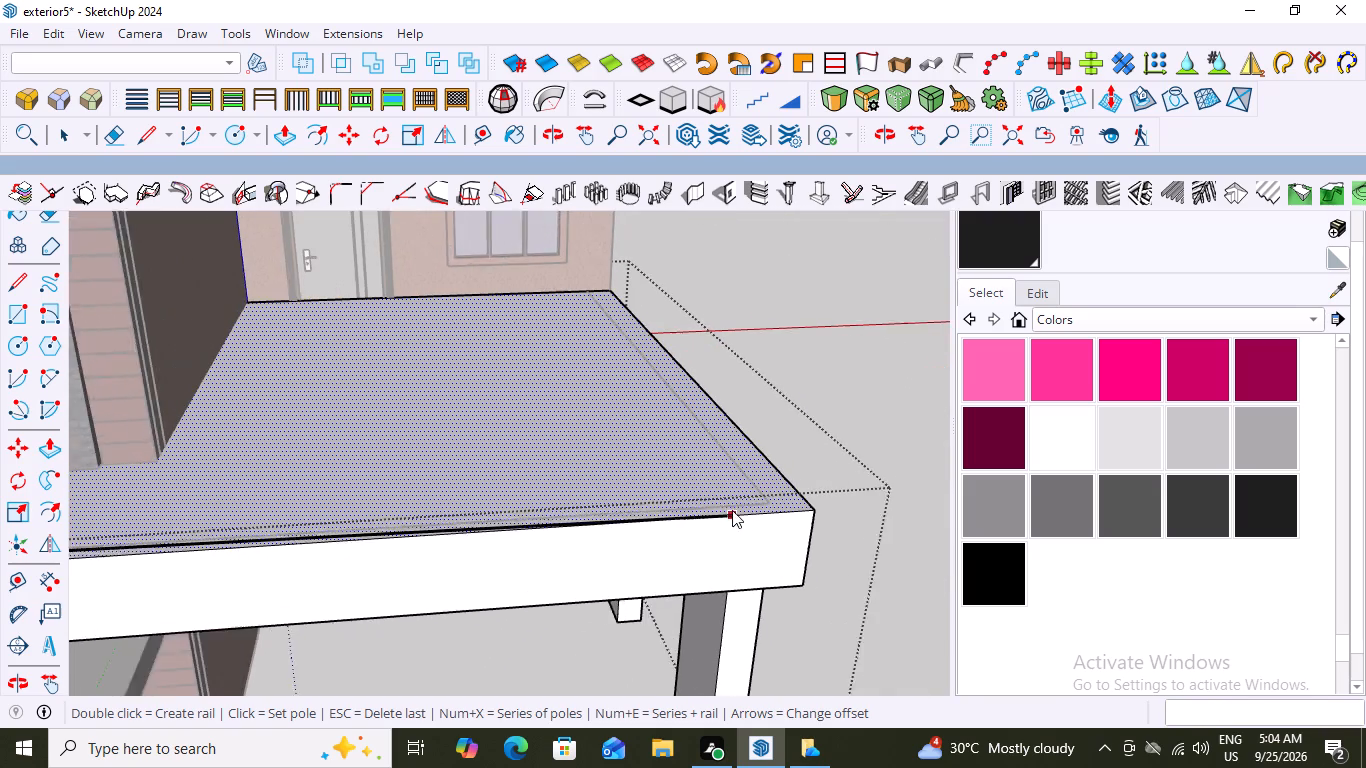
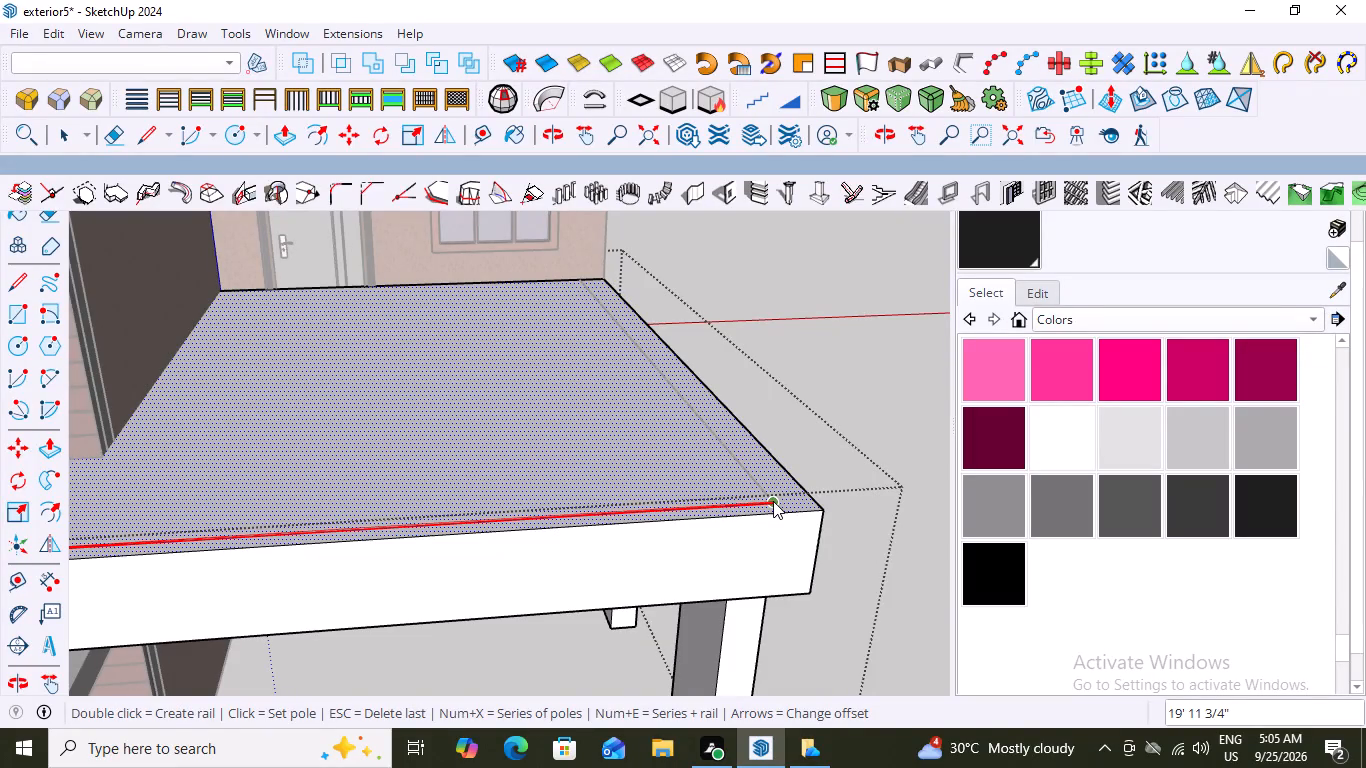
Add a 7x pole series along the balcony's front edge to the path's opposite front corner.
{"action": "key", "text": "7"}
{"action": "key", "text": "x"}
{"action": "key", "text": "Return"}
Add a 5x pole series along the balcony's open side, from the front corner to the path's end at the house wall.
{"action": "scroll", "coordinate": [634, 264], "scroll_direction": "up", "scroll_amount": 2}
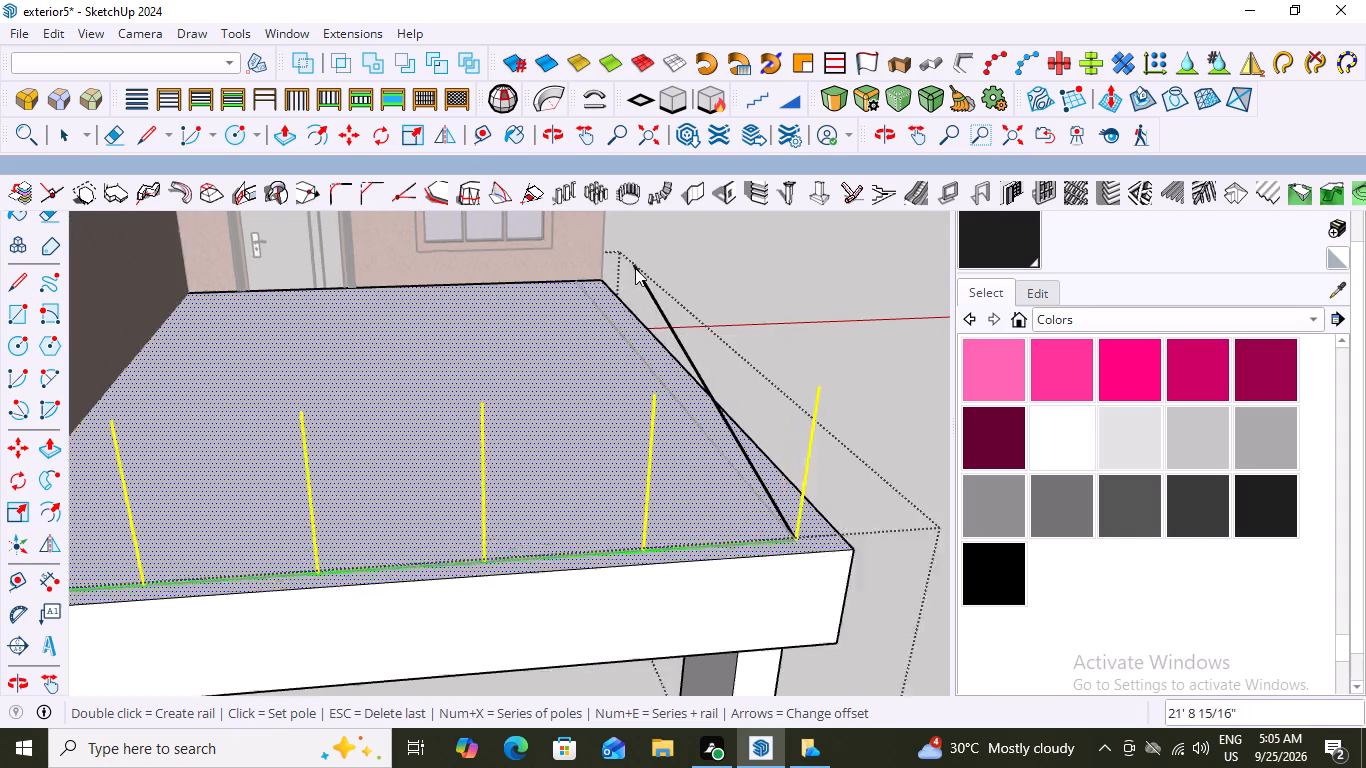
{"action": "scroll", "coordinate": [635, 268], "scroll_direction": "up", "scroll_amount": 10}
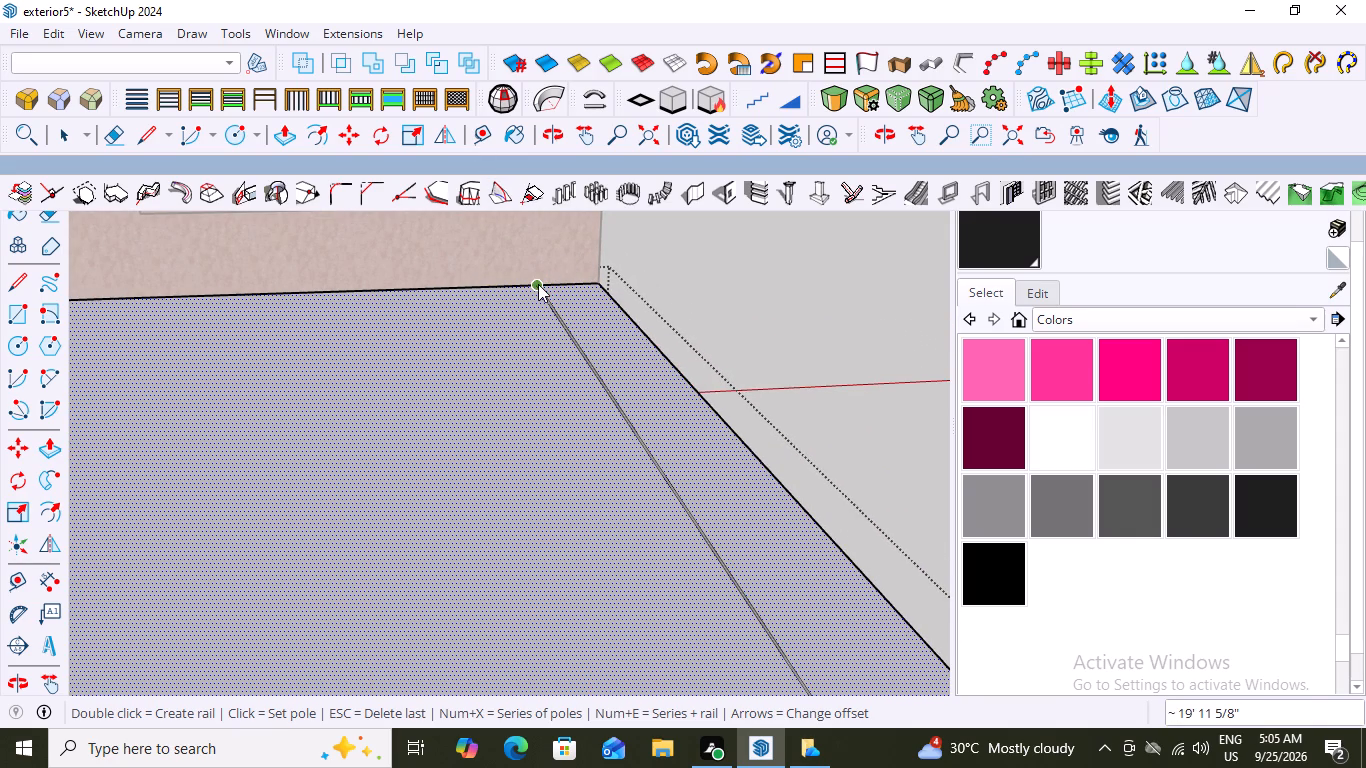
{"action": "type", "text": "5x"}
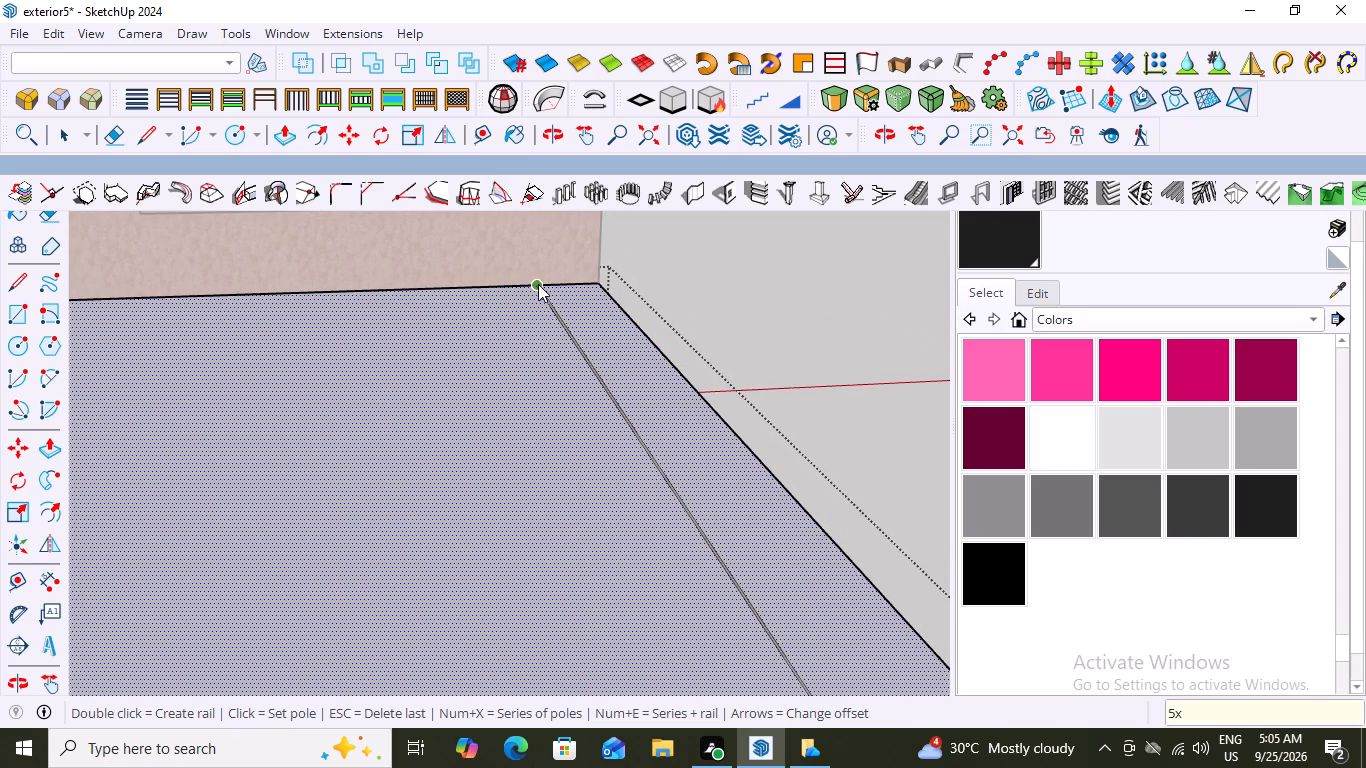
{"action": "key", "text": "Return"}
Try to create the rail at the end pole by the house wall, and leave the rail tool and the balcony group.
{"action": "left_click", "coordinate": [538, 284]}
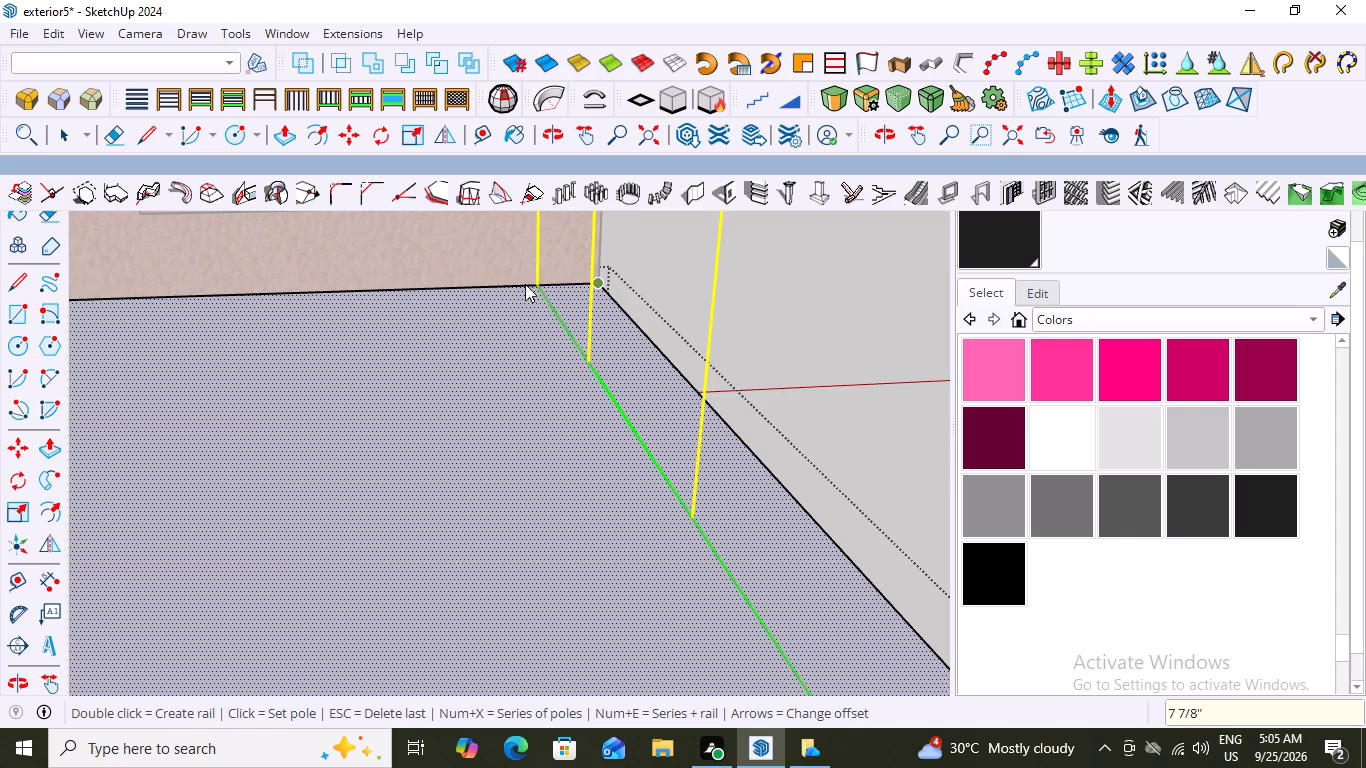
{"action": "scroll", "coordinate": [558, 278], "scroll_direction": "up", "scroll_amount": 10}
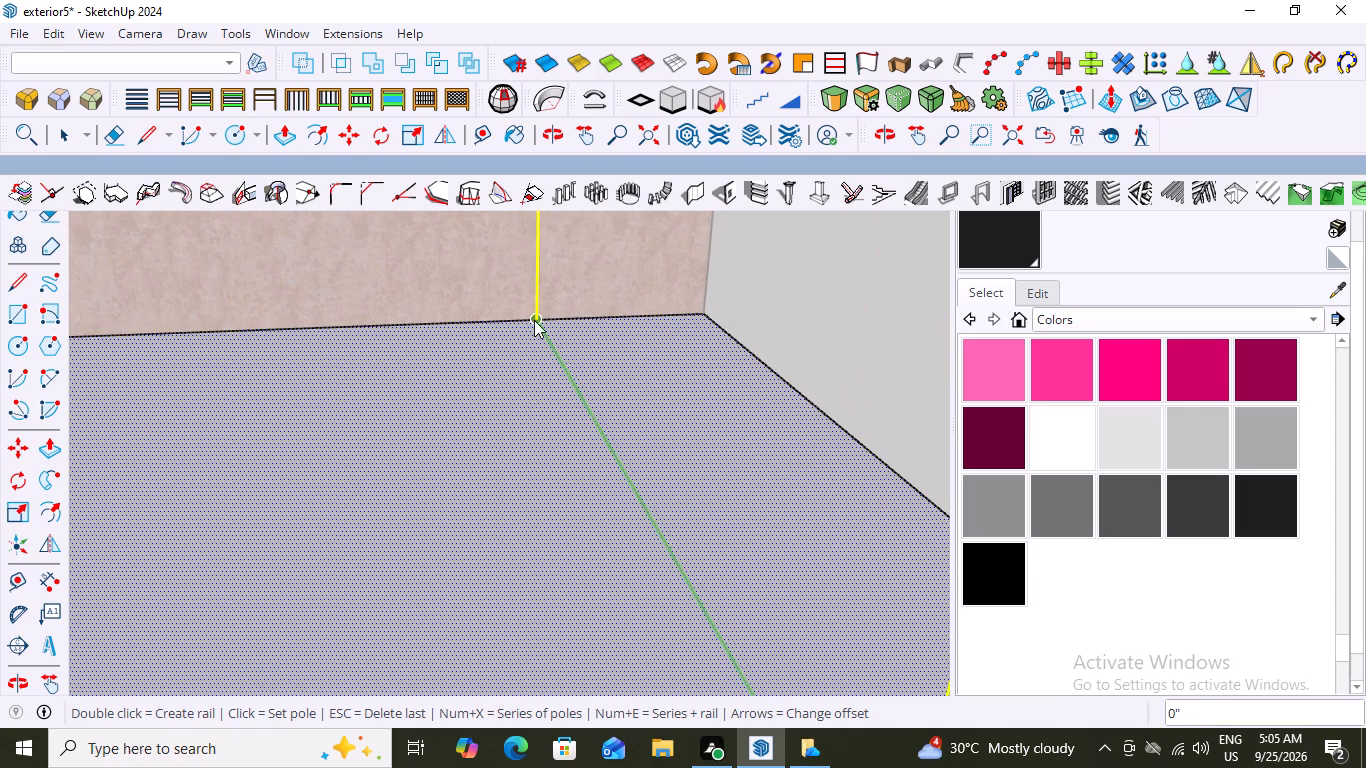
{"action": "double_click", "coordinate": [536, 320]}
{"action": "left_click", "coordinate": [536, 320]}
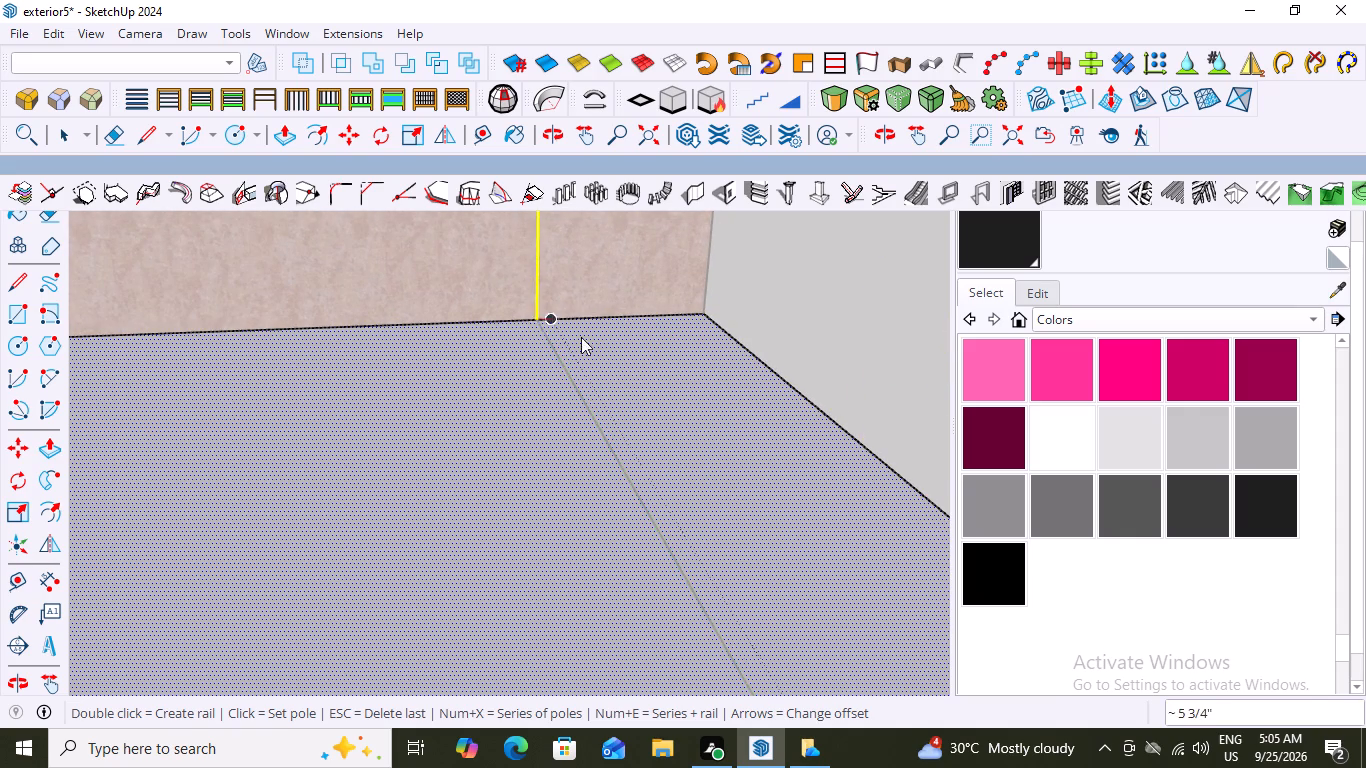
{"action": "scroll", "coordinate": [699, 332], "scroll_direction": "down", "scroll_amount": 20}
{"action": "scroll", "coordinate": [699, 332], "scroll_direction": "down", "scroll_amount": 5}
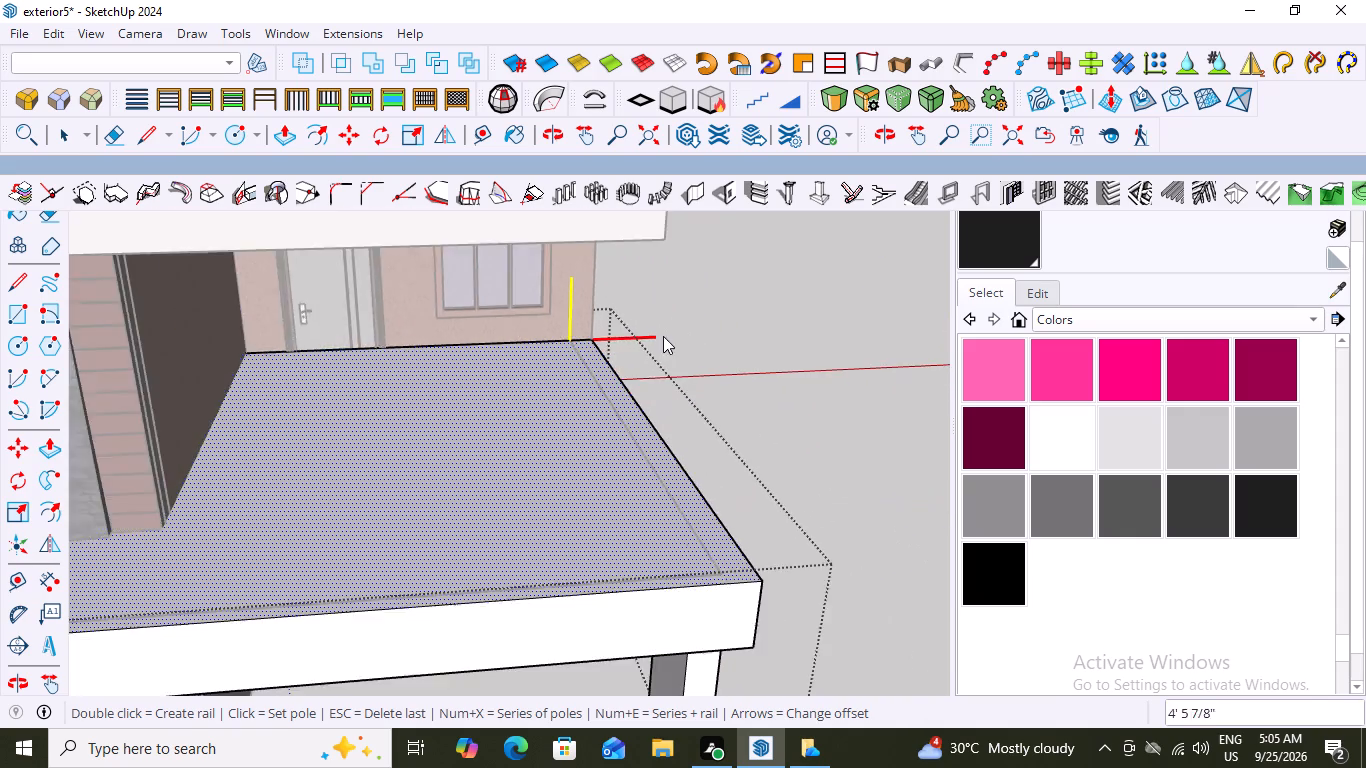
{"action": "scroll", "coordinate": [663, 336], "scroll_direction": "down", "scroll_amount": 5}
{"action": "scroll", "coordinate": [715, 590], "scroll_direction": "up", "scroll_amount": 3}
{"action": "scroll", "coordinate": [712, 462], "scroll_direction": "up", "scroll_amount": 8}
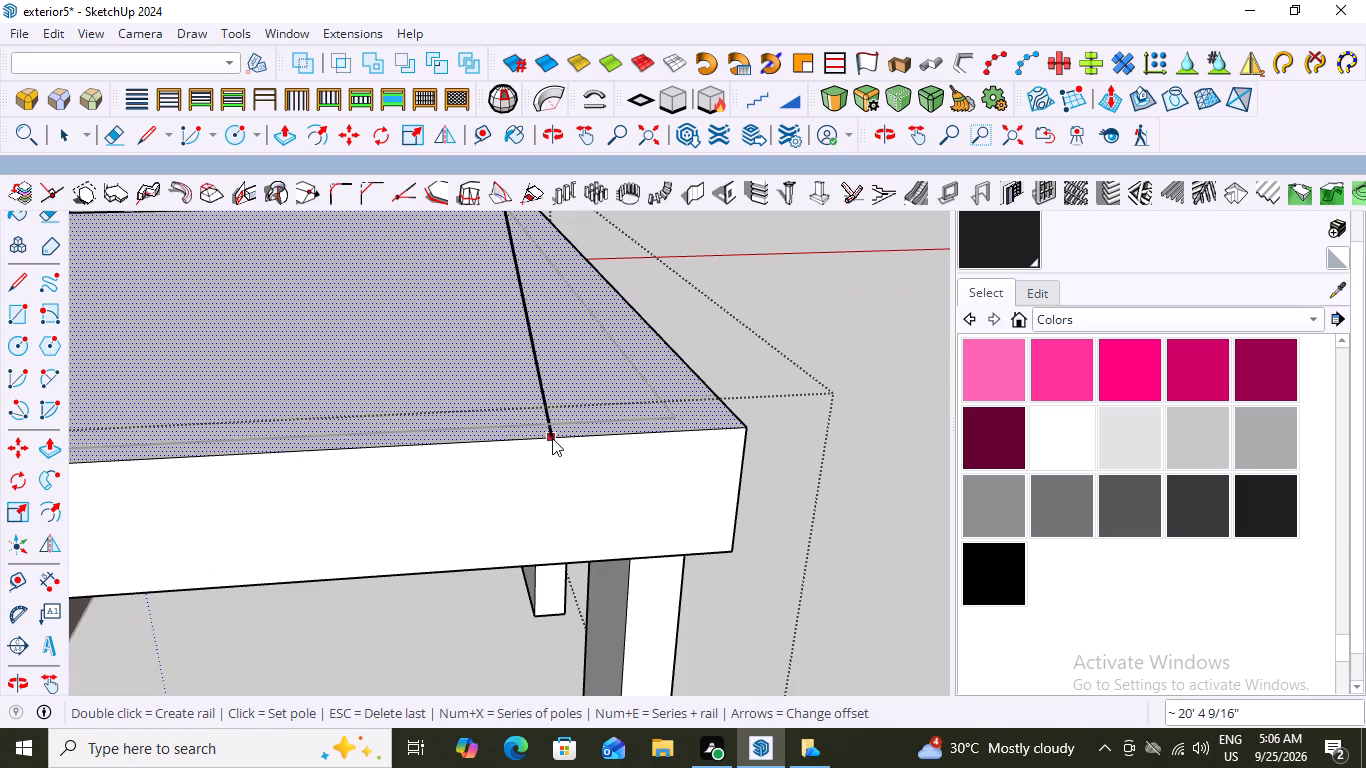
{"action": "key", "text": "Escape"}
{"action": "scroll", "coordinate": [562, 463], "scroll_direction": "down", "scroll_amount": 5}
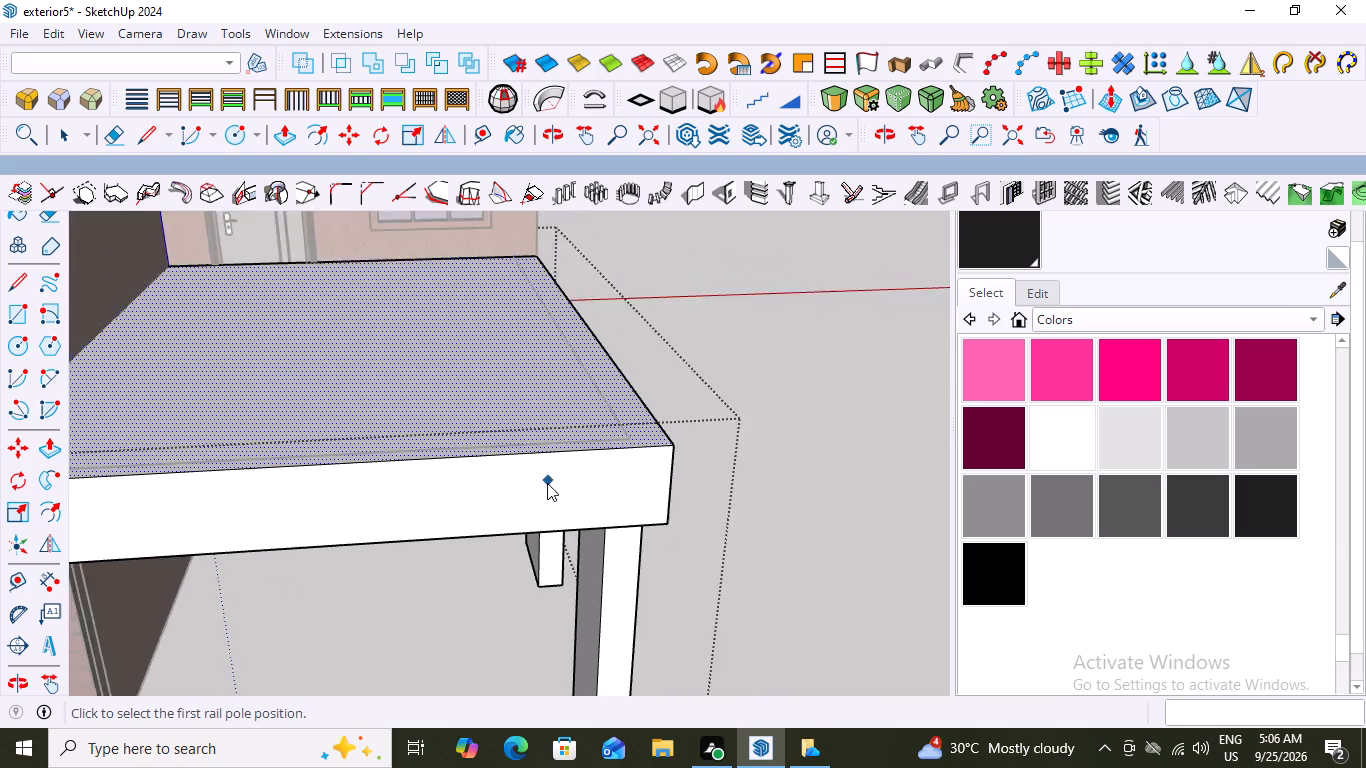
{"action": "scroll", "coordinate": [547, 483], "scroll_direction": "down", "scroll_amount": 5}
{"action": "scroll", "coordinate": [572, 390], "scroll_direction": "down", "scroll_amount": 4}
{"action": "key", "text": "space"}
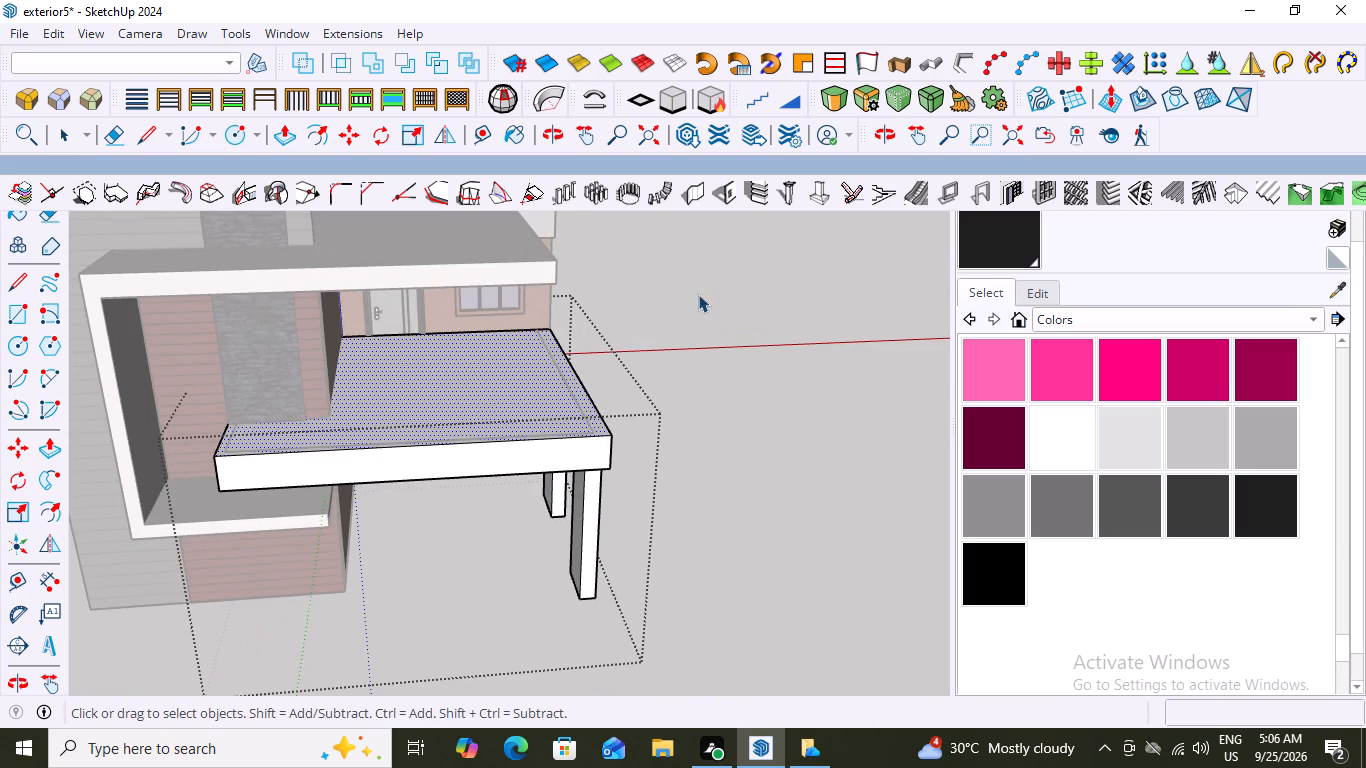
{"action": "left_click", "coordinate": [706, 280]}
Undo the railing path lines drawn inside the edges of the balcony slab.
{"action": "scroll", "coordinate": [451, 485], "scroll_direction": "up", "scroll_amount": 3}
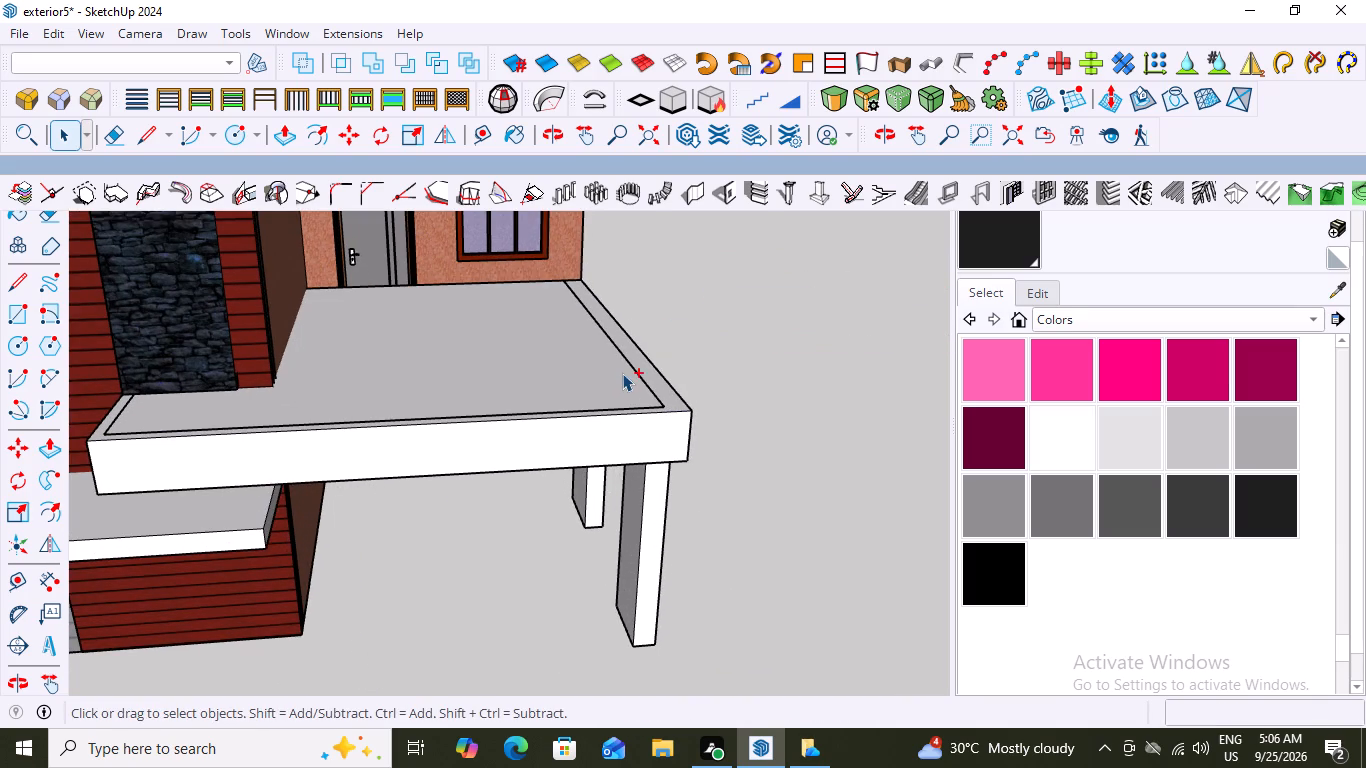
{"action": "key", "text": "ctrl+z"}
{"action": "key", "text": "ctrl+z"}
{"action": "key", "text": "ctrl+z"}
{"action": "key", "text": "ctrl+z"}
{"action": "key", "text": "ctrl+z"}
Inside the balcony group, start a 36" Type C MajRail at the stone cladding with a 2x pole series about 4' along the short side.
{"action": "scroll", "coordinate": [622, 373], "scroll_direction": "down", "scroll_amount": 5}
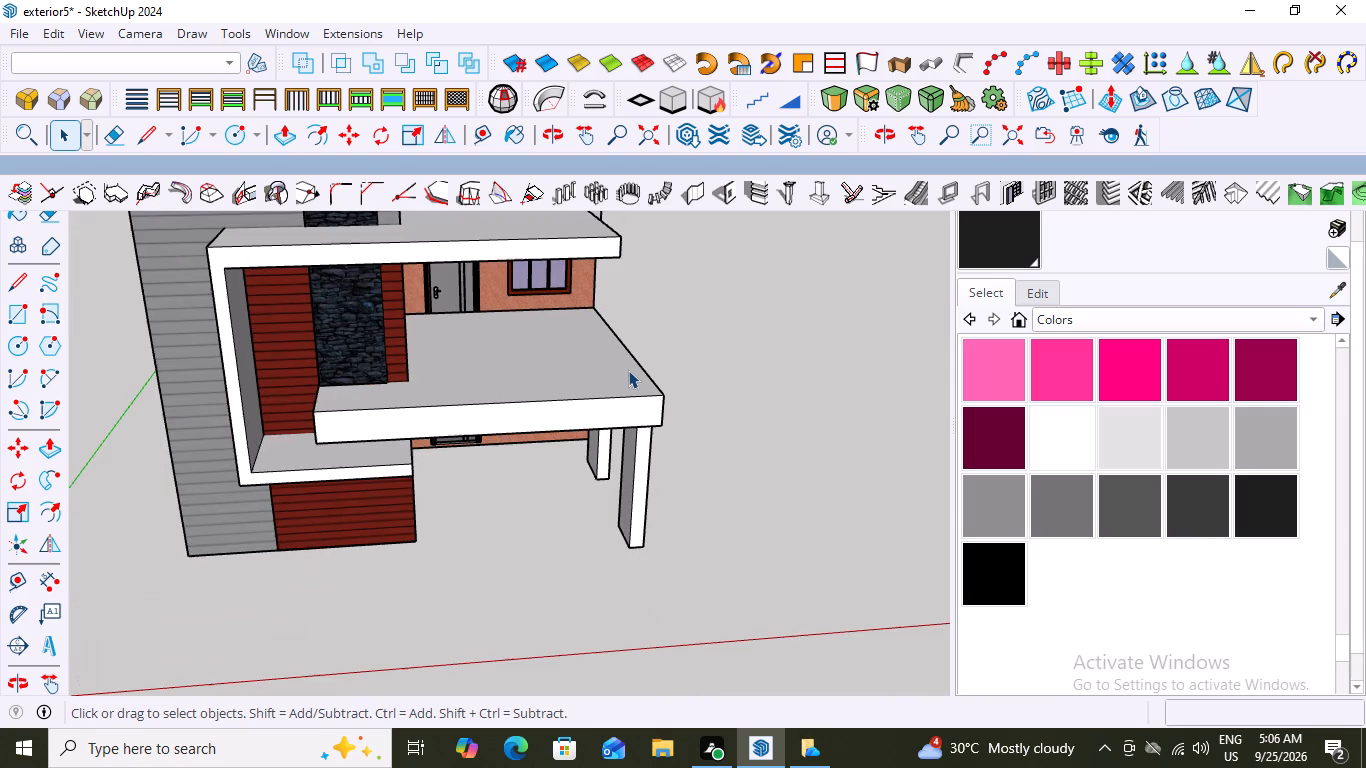
{"action": "left_click", "coordinate": [545, 403]}
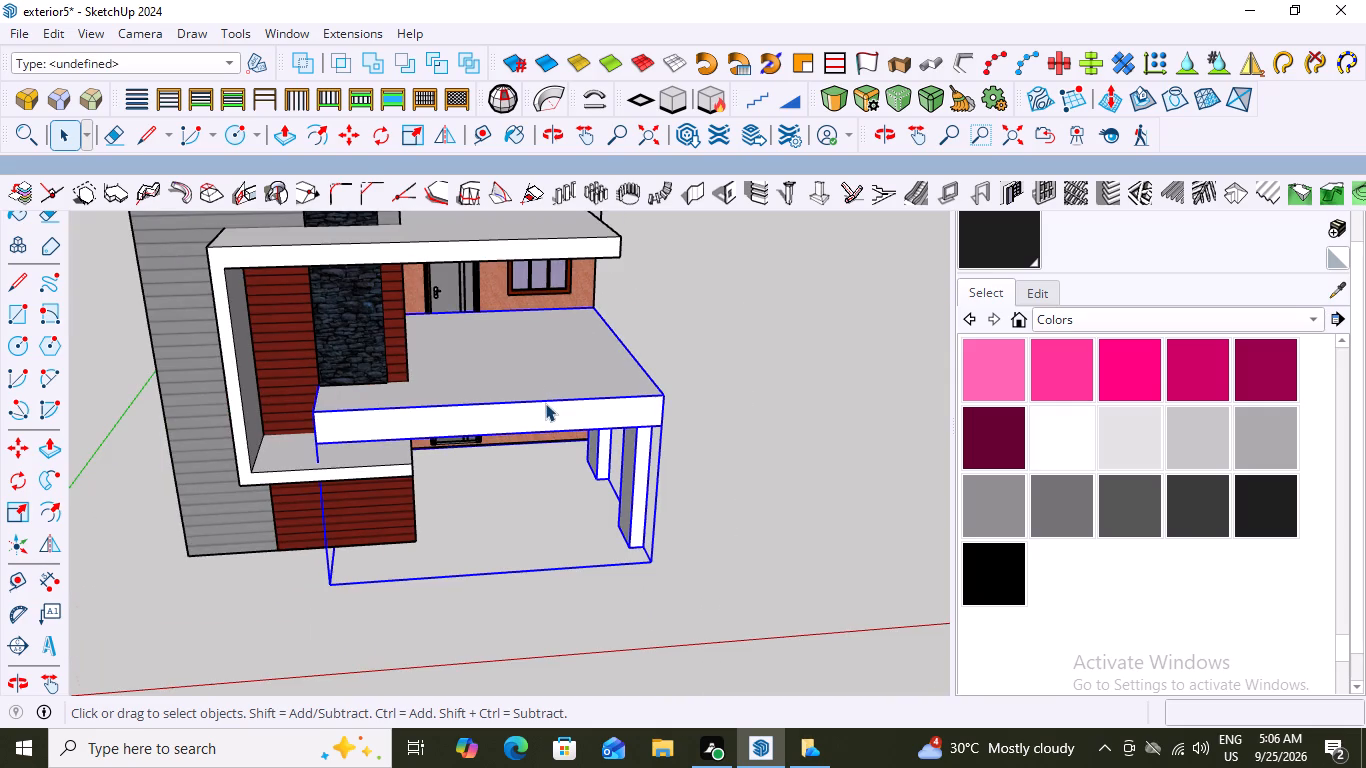
{"action": "left_click", "coordinate": [545, 403]}
{"action": "left_click", "coordinate": [545, 403]}
{"action": "scroll", "coordinate": [250, 381], "scroll_direction": "up", "scroll_amount": 5}
{"action": "scroll", "coordinate": [353, 402], "scroll_direction": "up", "scroll_amount": 1}
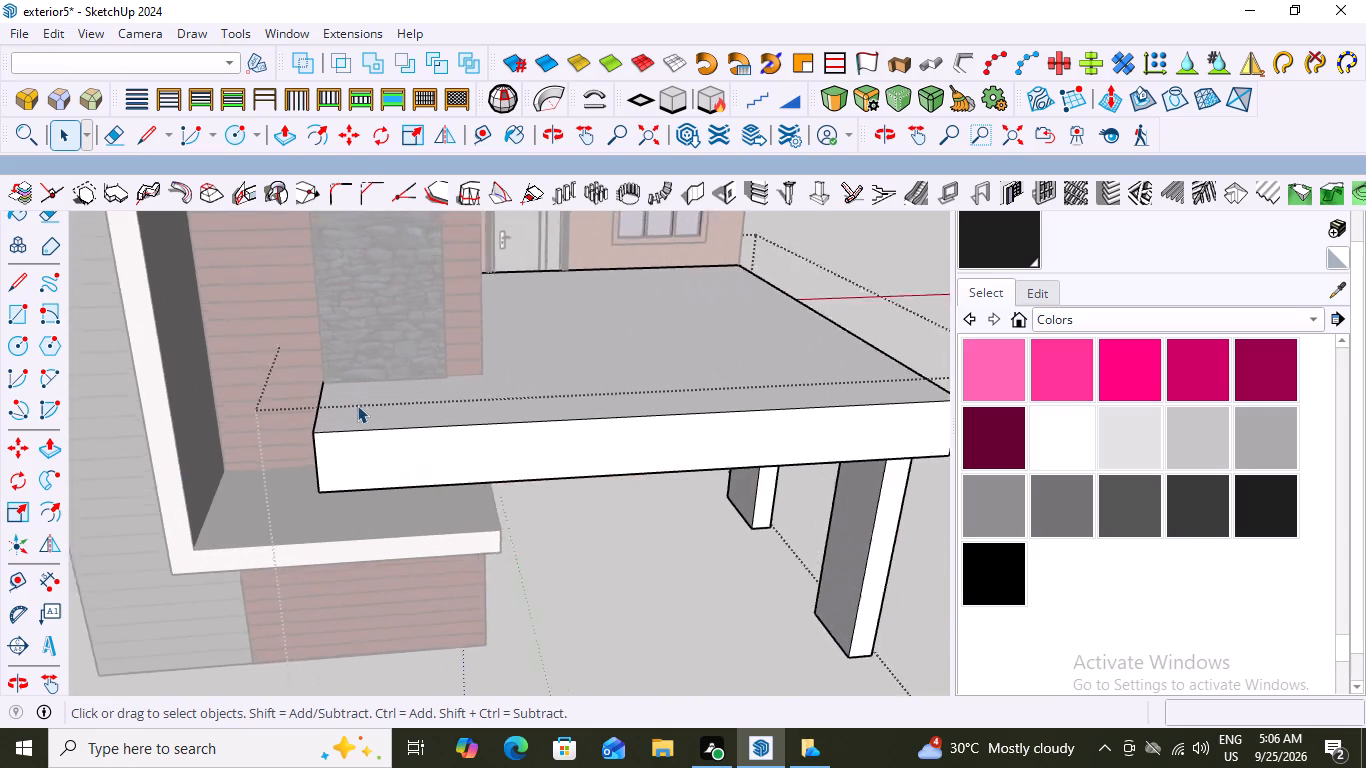
{"action": "scroll", "coordinate": [357, 405], "scroll_direction": "up", "scroll_amount": 2}
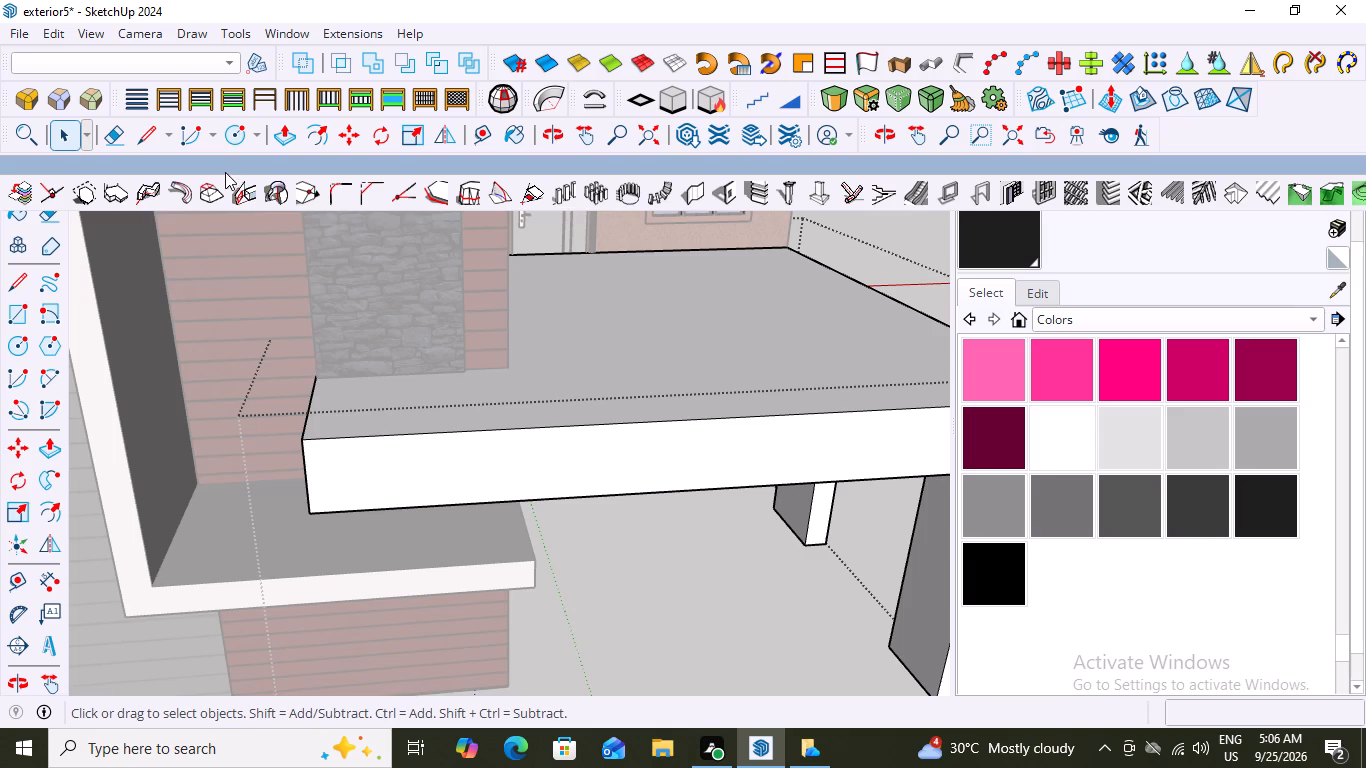
{"action": "left_click", "coordinate": [350, 33]}
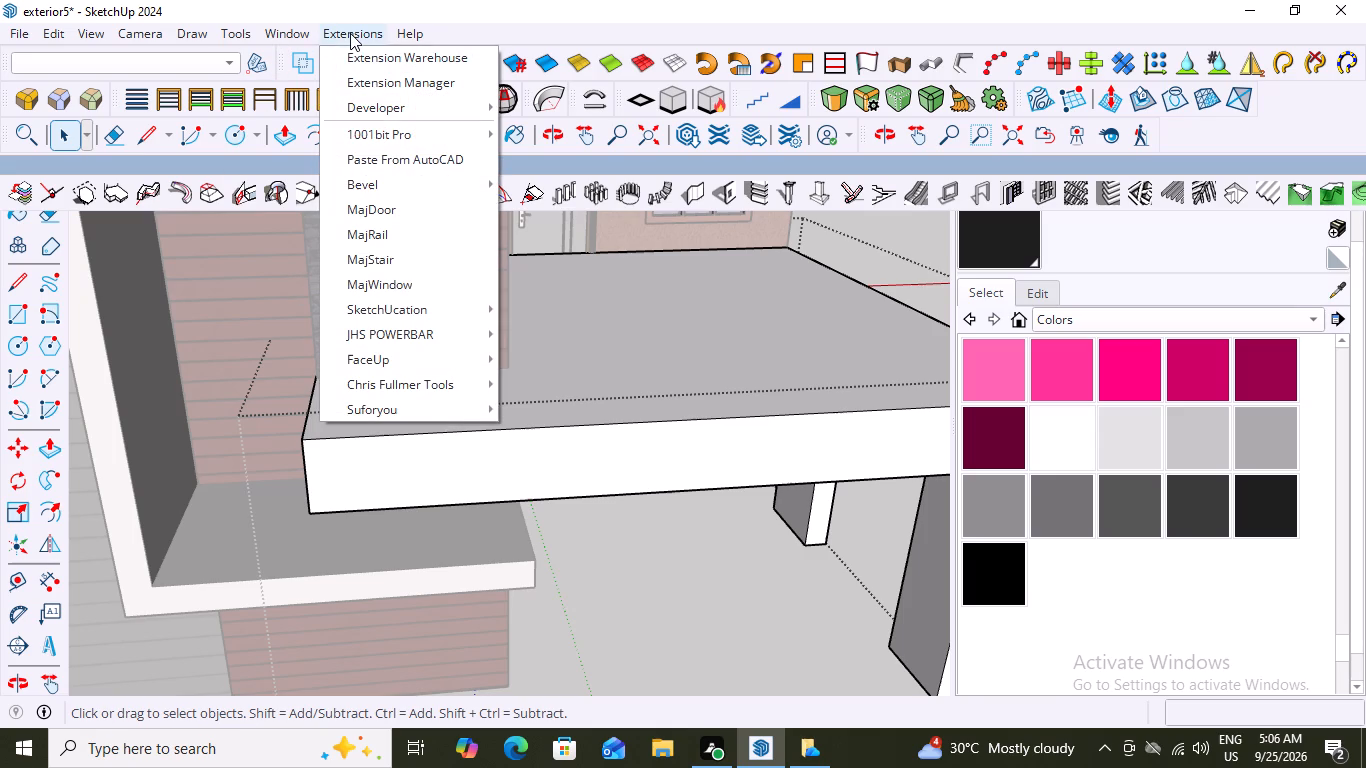
{"action": "left_click", "coordinate": [379, 237]}
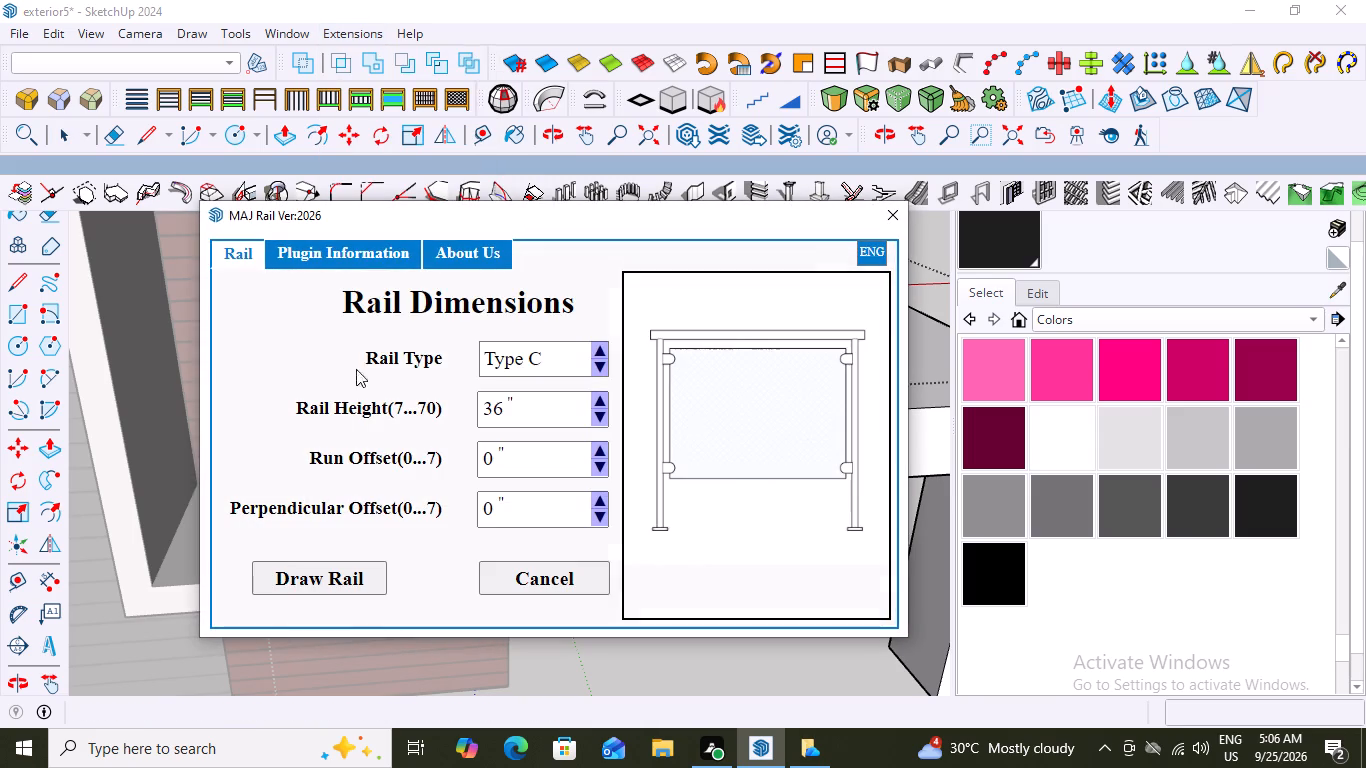
{"action": "left_click", "coordinate": [347, 579]}
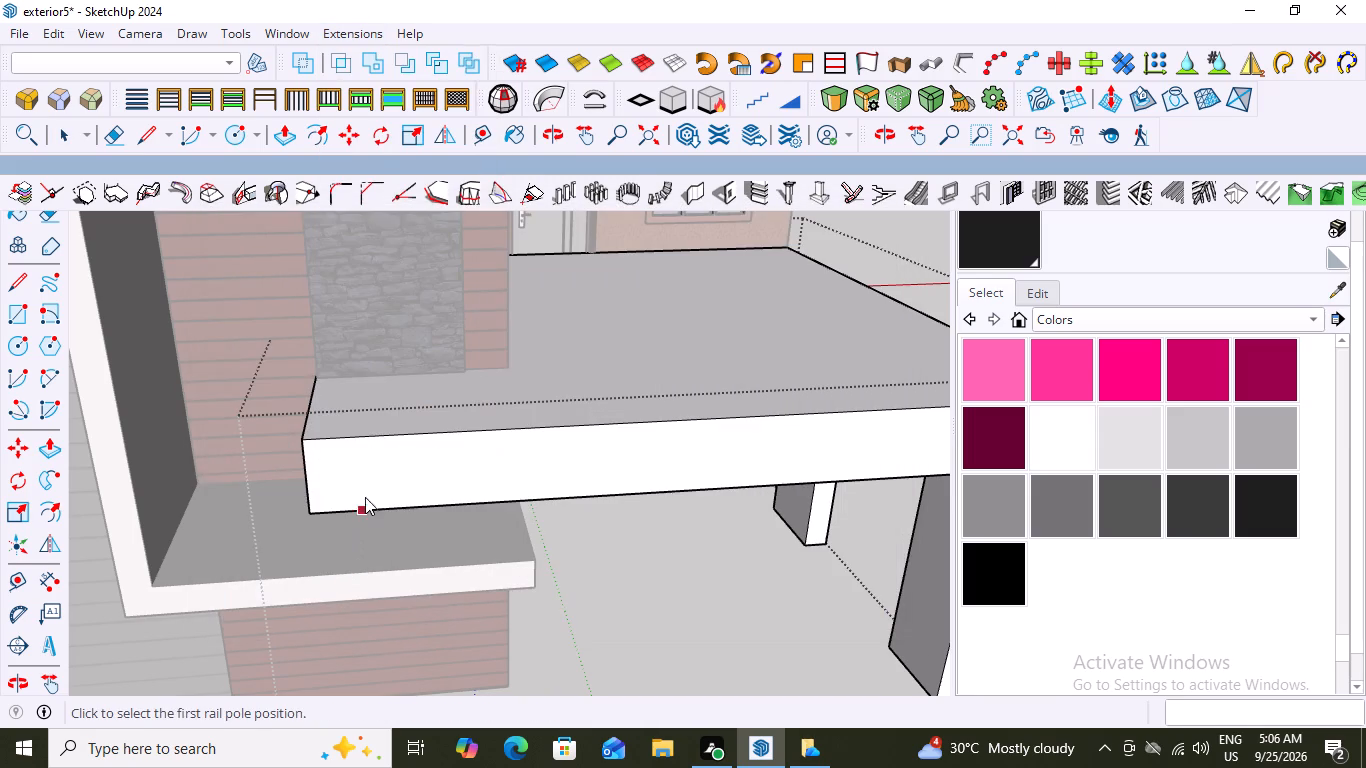
{"action": "scroll", "coordinate": [313, 360], "scroll_direction": "up", "scroll_amount": 12}
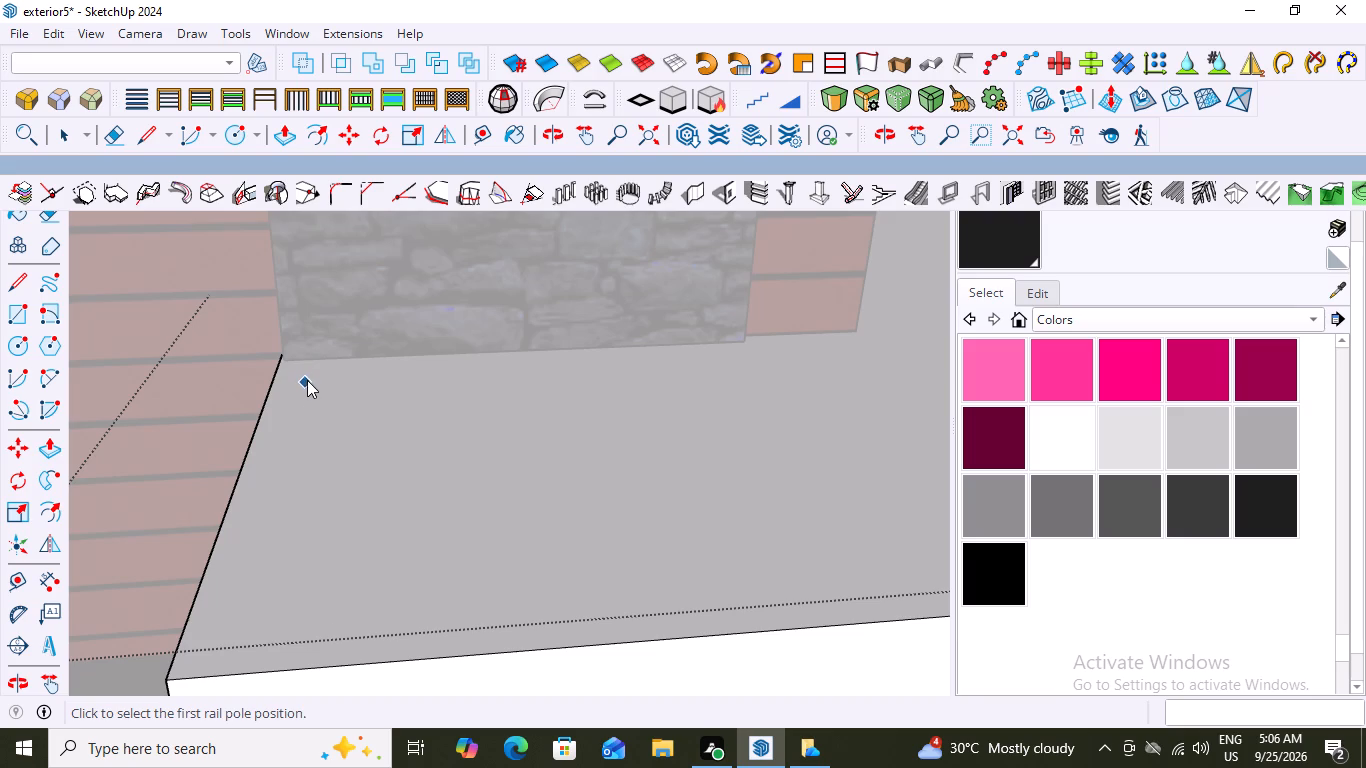
{"action": "left_click", "coordinate": [315, 361]}
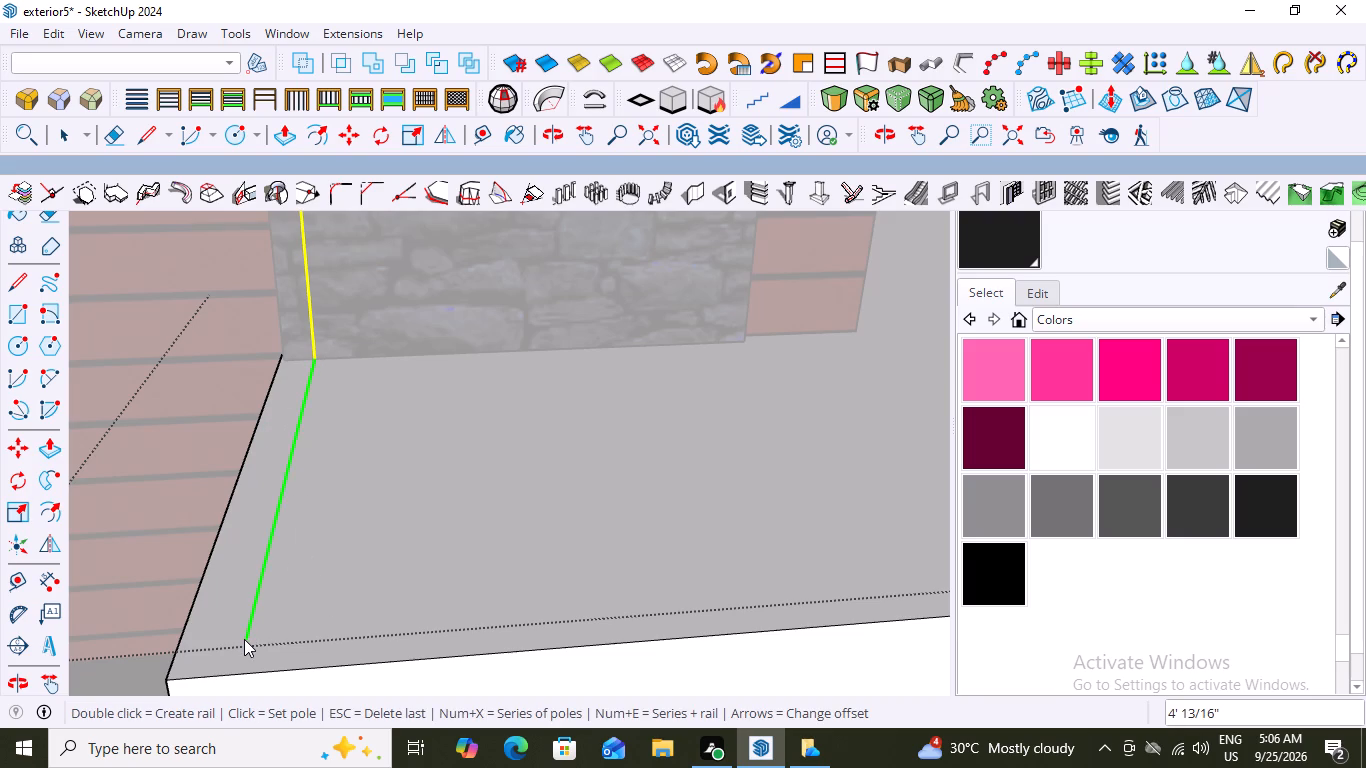
{"action": "key", "text": "2"}
{"action": "key", "text": "x"}
{"action": "key", "text": "Return"}
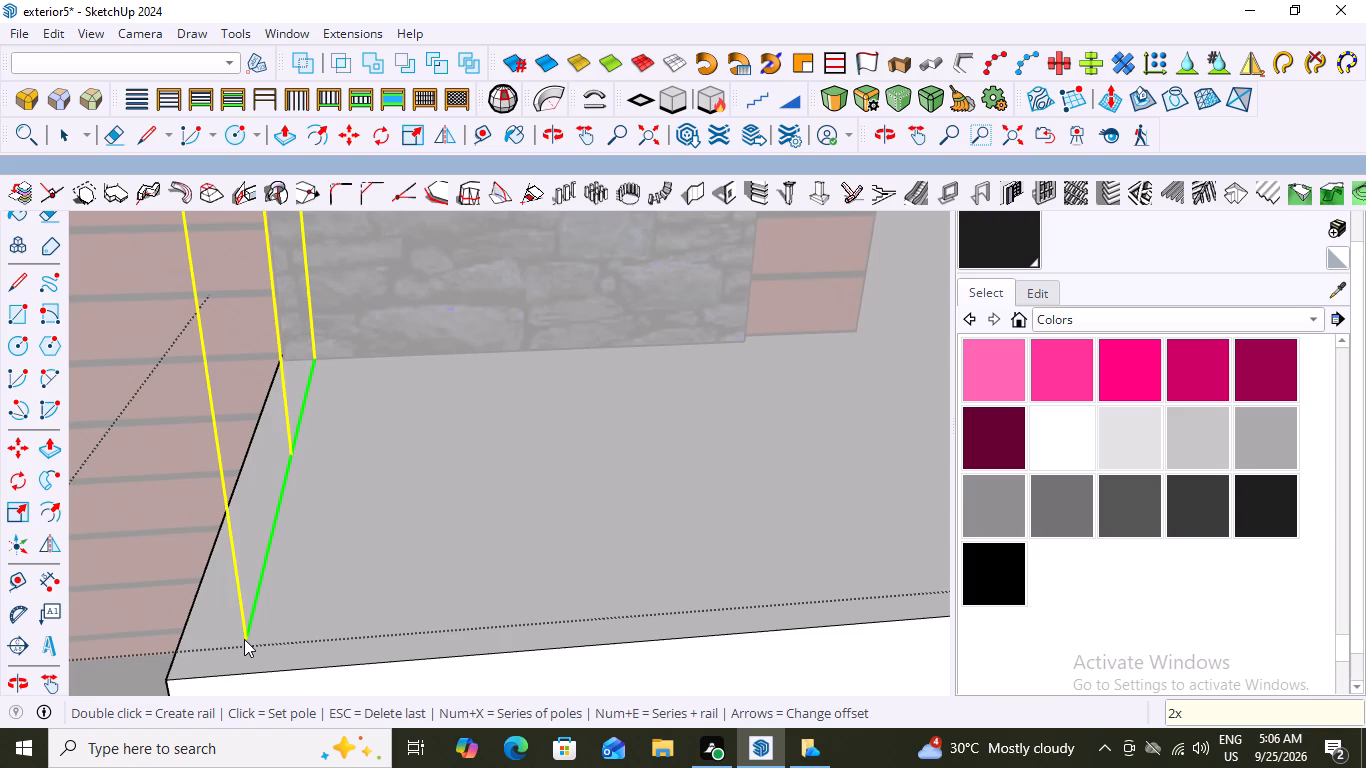
Add a 7x pole series about 20' 2" along the balcony's front edge, ending just inside the opposite front corner.
{"action": "scroll", "coordinate": [328, 619], "scroll_direction": "down", "scroll_amount": 17}
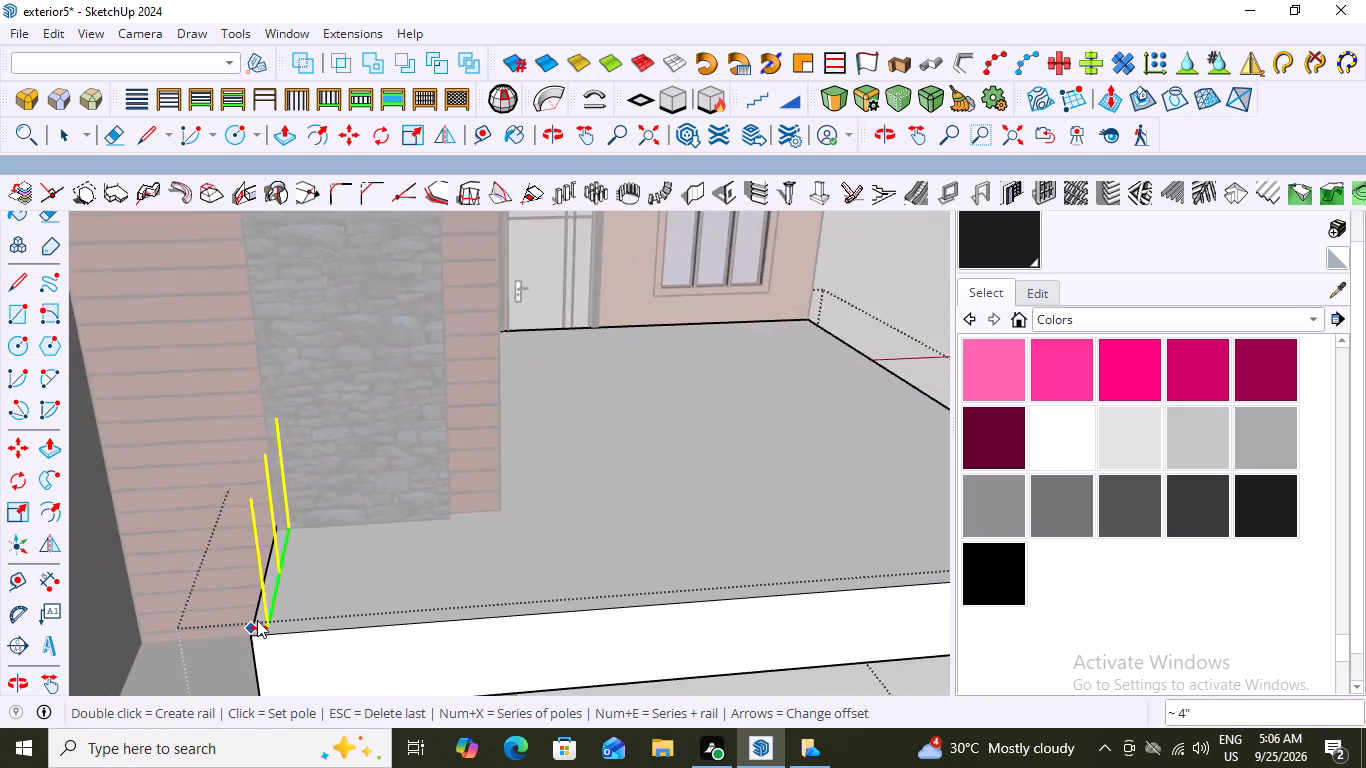
{"action": "scroll", "coordinate": [257, 620], "scroll_direction": "down", "scroll_amount": 3}
{"action": "scroll", "coordinate": [879, 566], "scroll_direction": "up", "scroll_amount": 3}
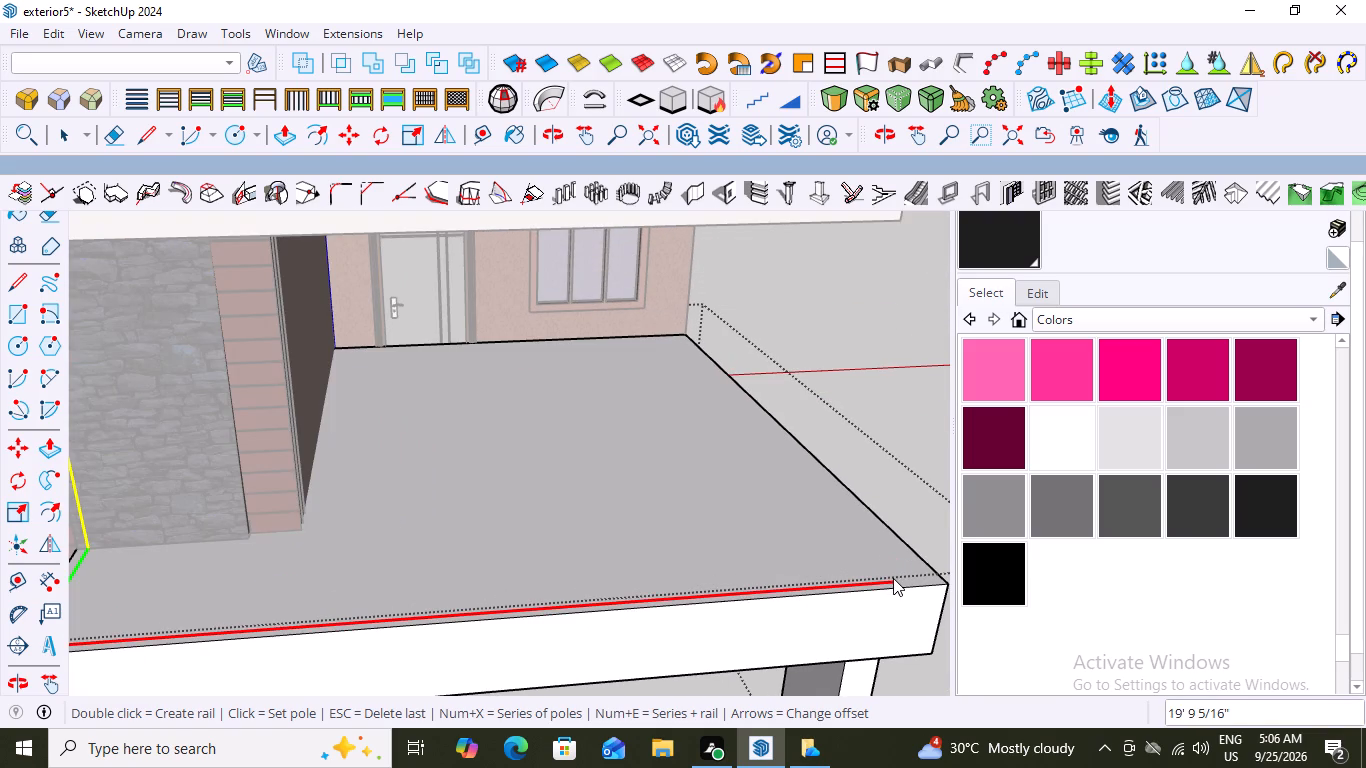
{"action": "scroll", "coordinate": [894, 575], "scroll_direction": "down", "scroll_amount": 4}
{"action": "scroll", "coordinate": [894, 575], "scroll_direction": "up", "scroll_amount": 9}
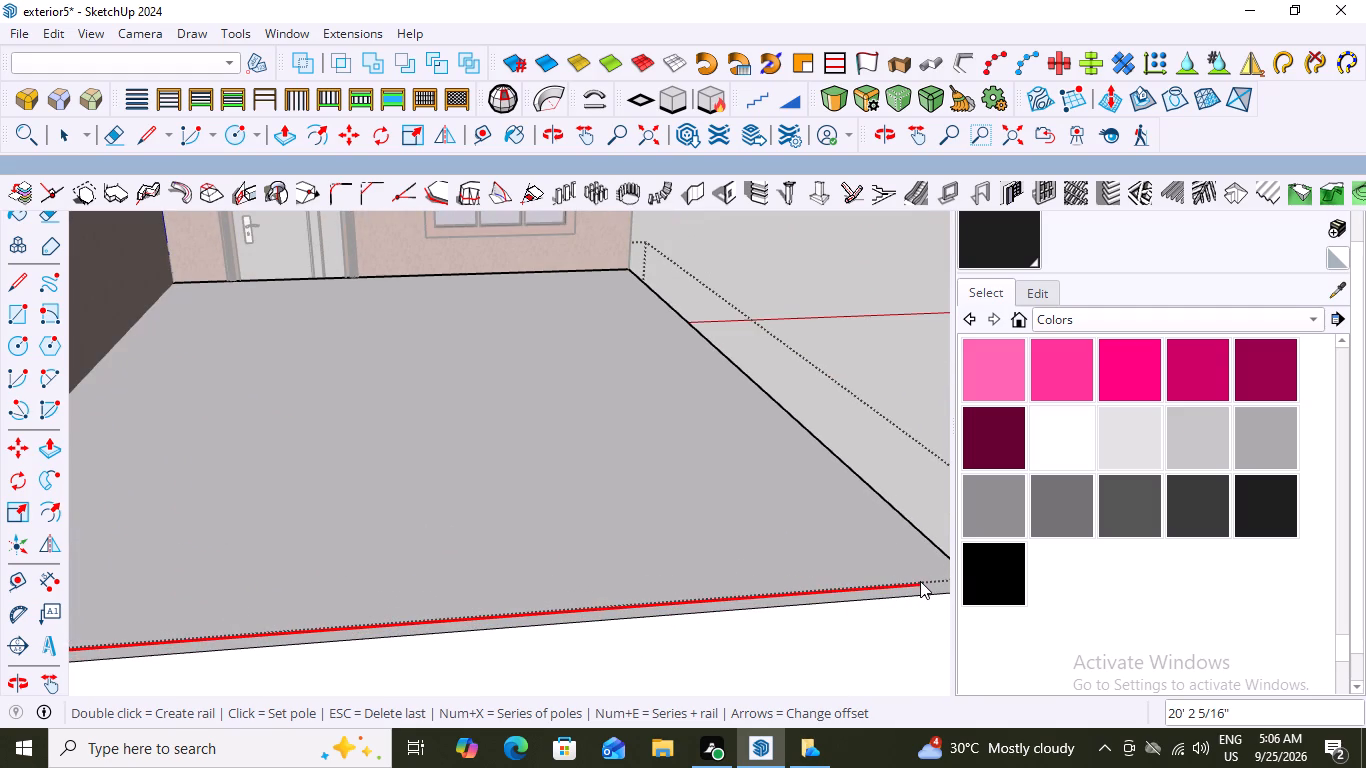
{"action": "key", "text": "7"}
{"action": "key", "text": "x"}
{"action": "key", "text": "Return"}
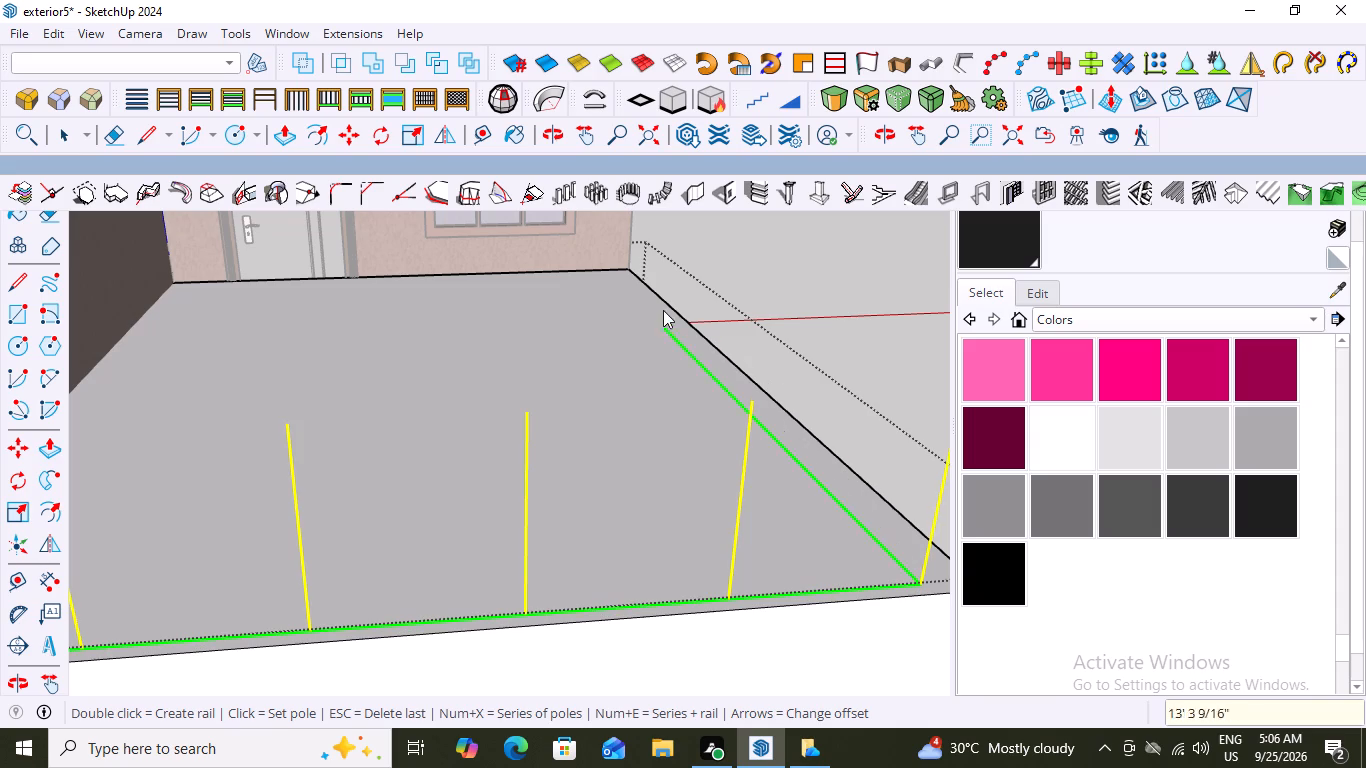
Add a 5x pole series about 20' 2" along the balcony's open side, from the front corner back to the house wall.
{"action": "scroll", "coordinate": [625, 275], "scroll_direction": "up", "scroll_amount": 3}
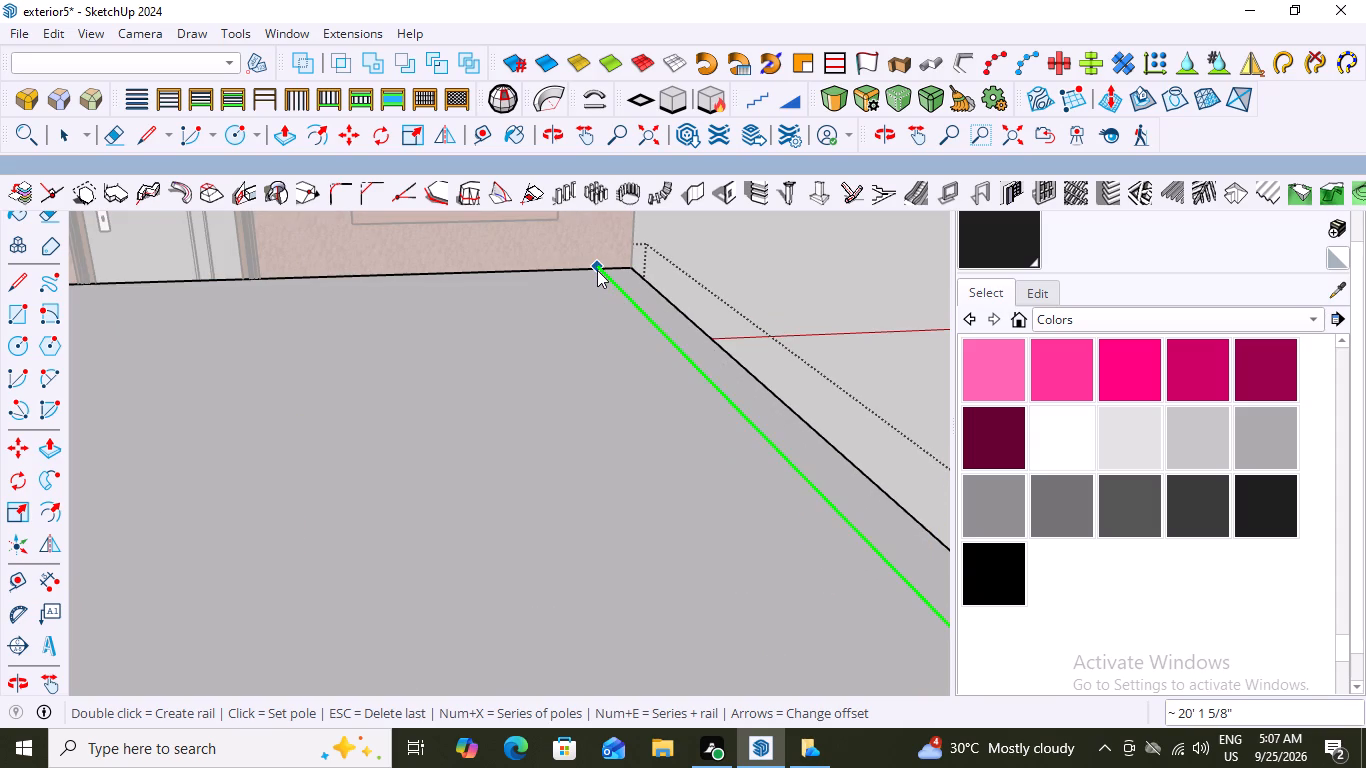
{"action": "key", "text": "5"}
{"action": "key", "text": "x"}
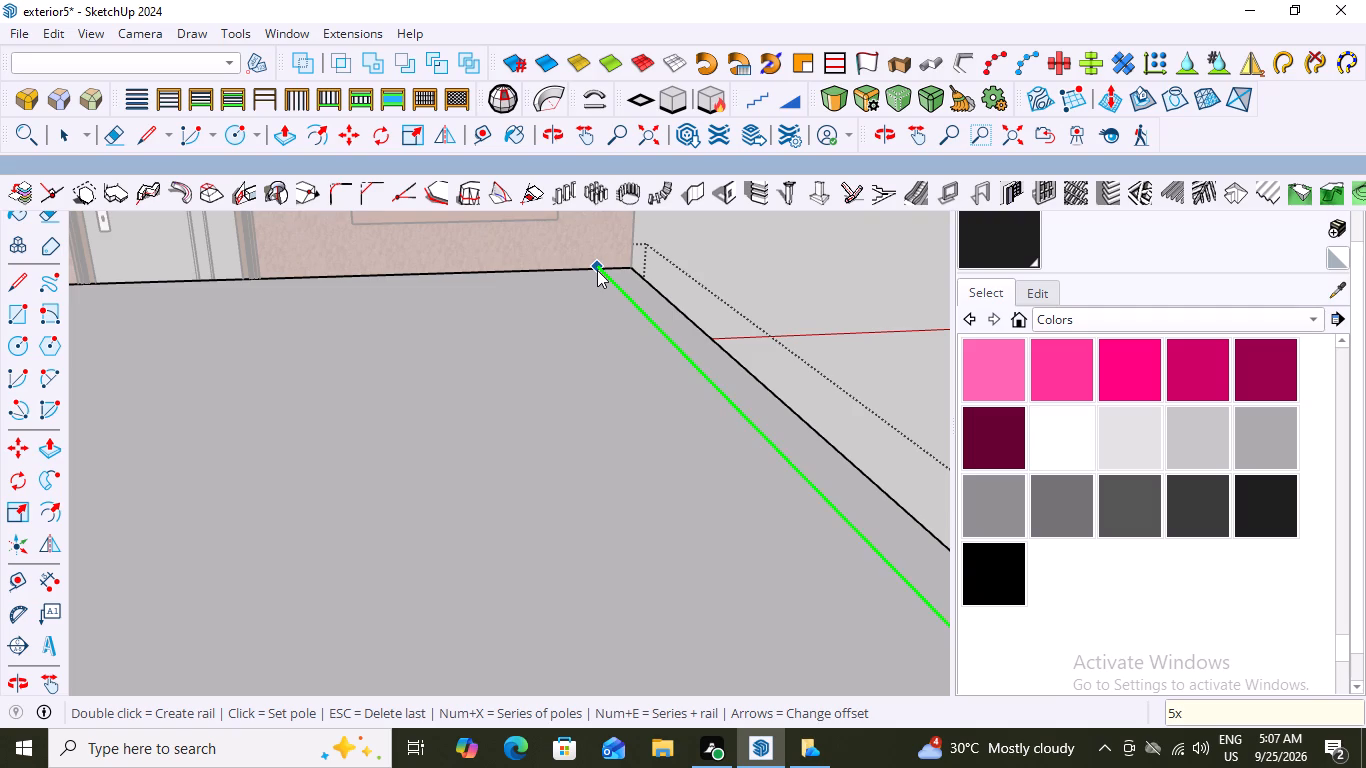
{"action": "key", "text": "Return"}
Finish the pole layout at the house wall and create the rail from the end pole.
{"action": "left_click", "coordinate": [597, 270]}
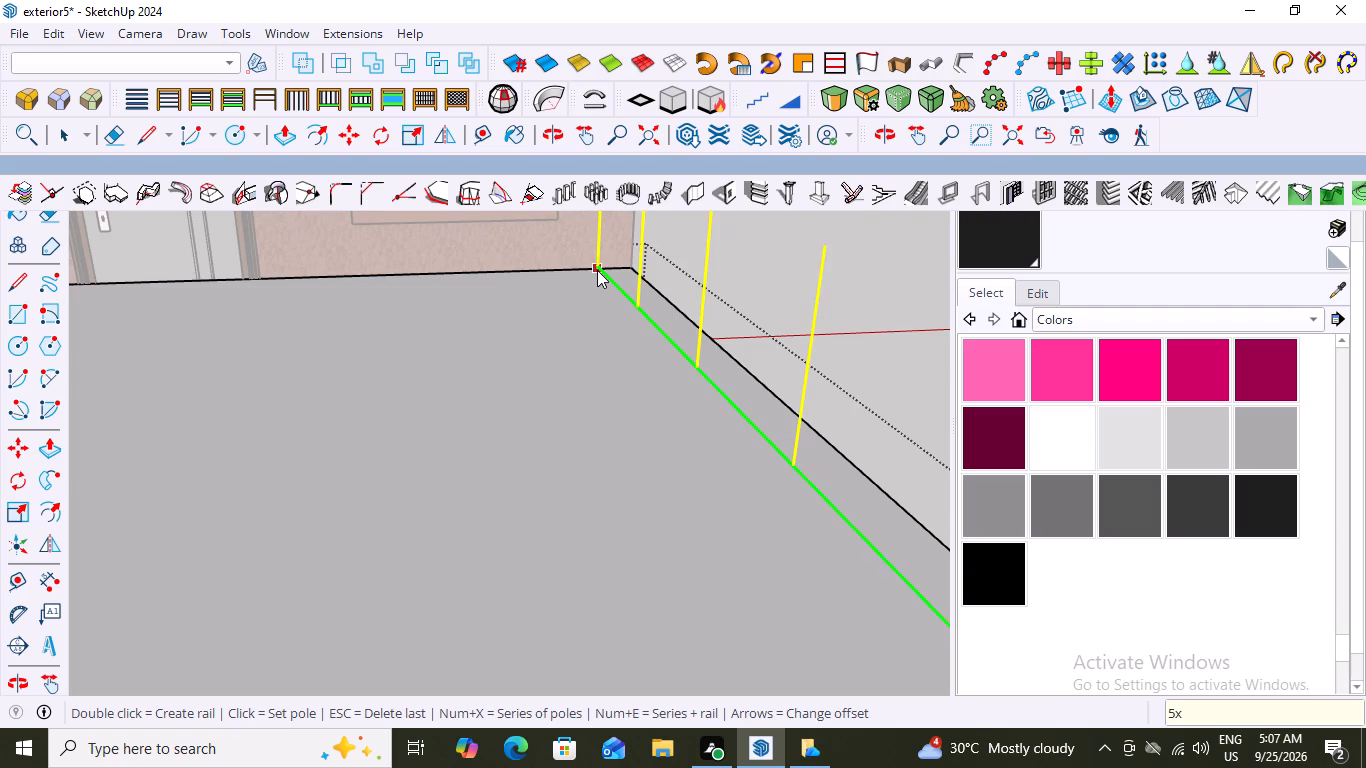
{"action": "scroll", "coordinate": [591, 268], "scroll_direction": "up", "scroll_amount": 12}
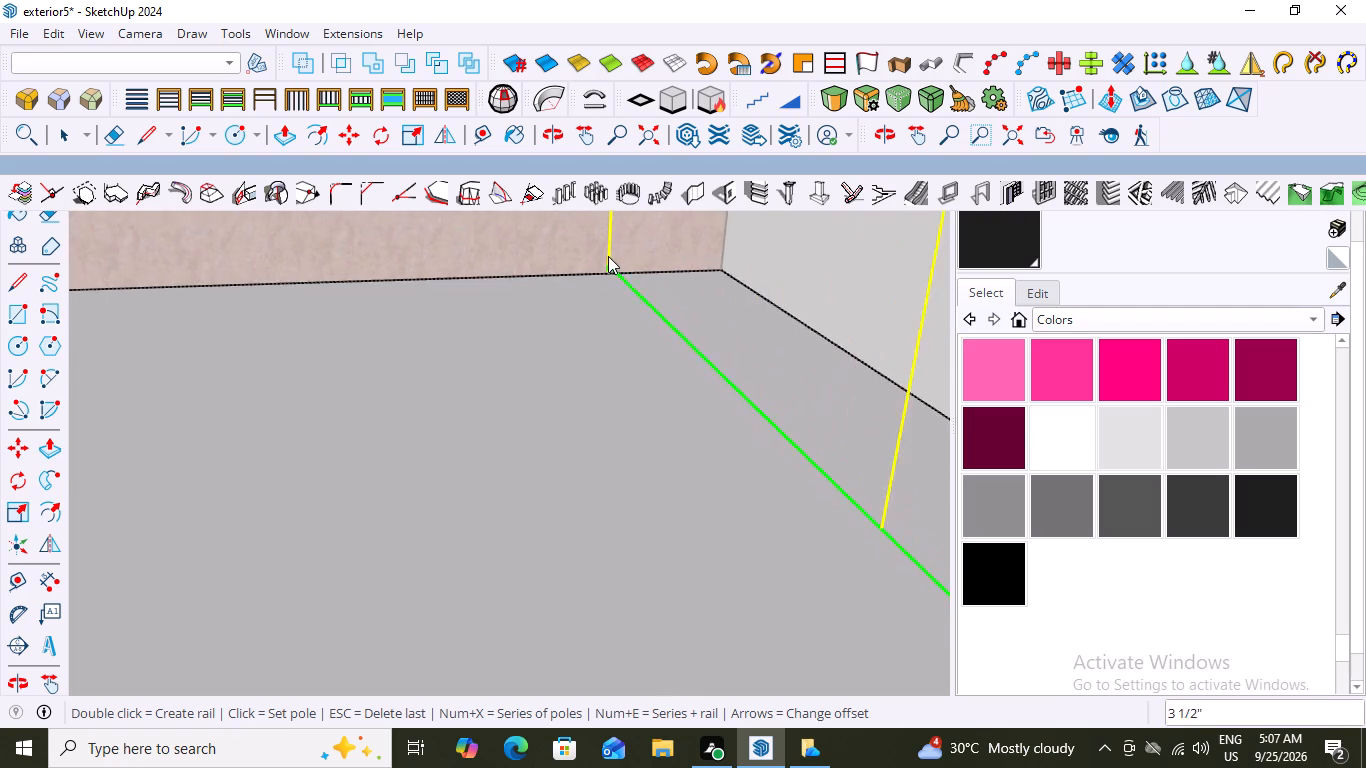
{"action": "scroll", "coordinate": [608, 256], "scroll_direction": "up", "scroll_amount": 12}
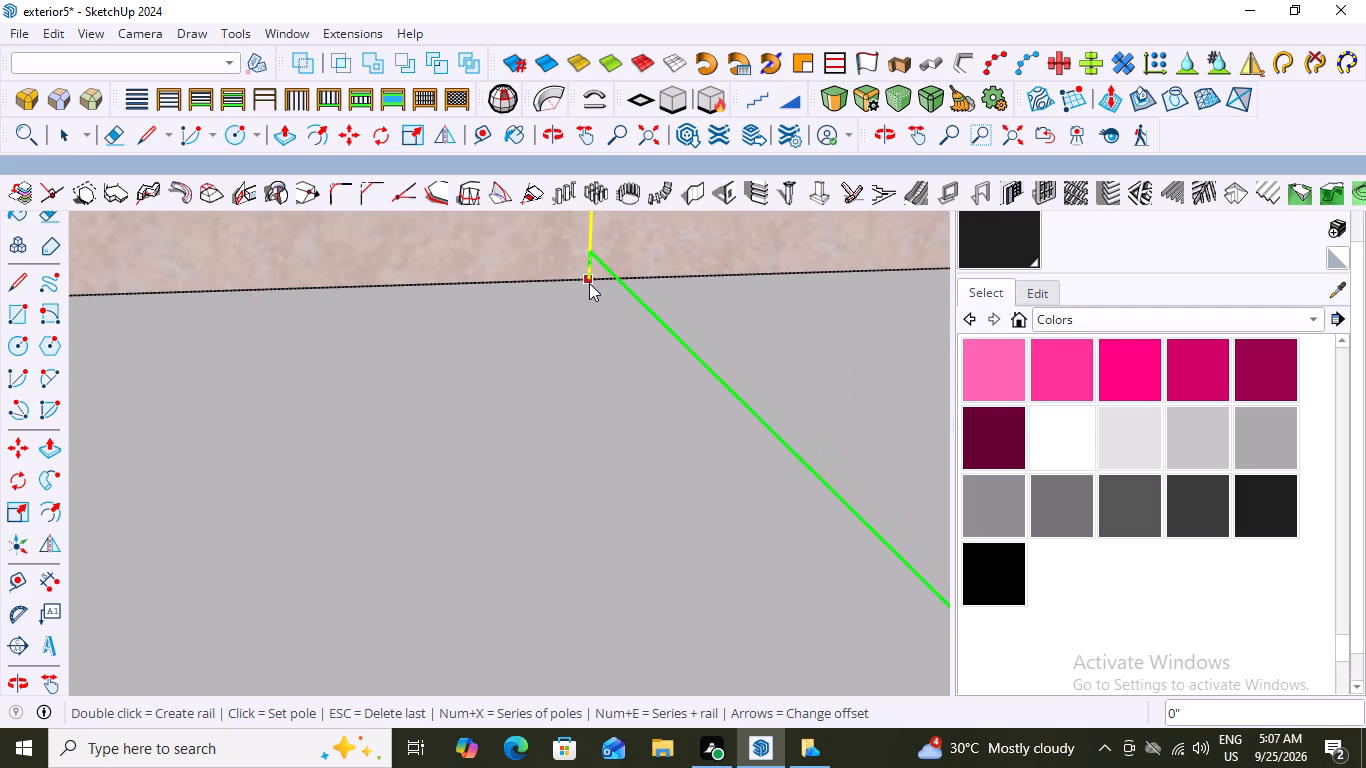
{"action": "triple_click", "coordinate": [589, 280]}
{"action": "left_click", "coordinate": [589, 280]}
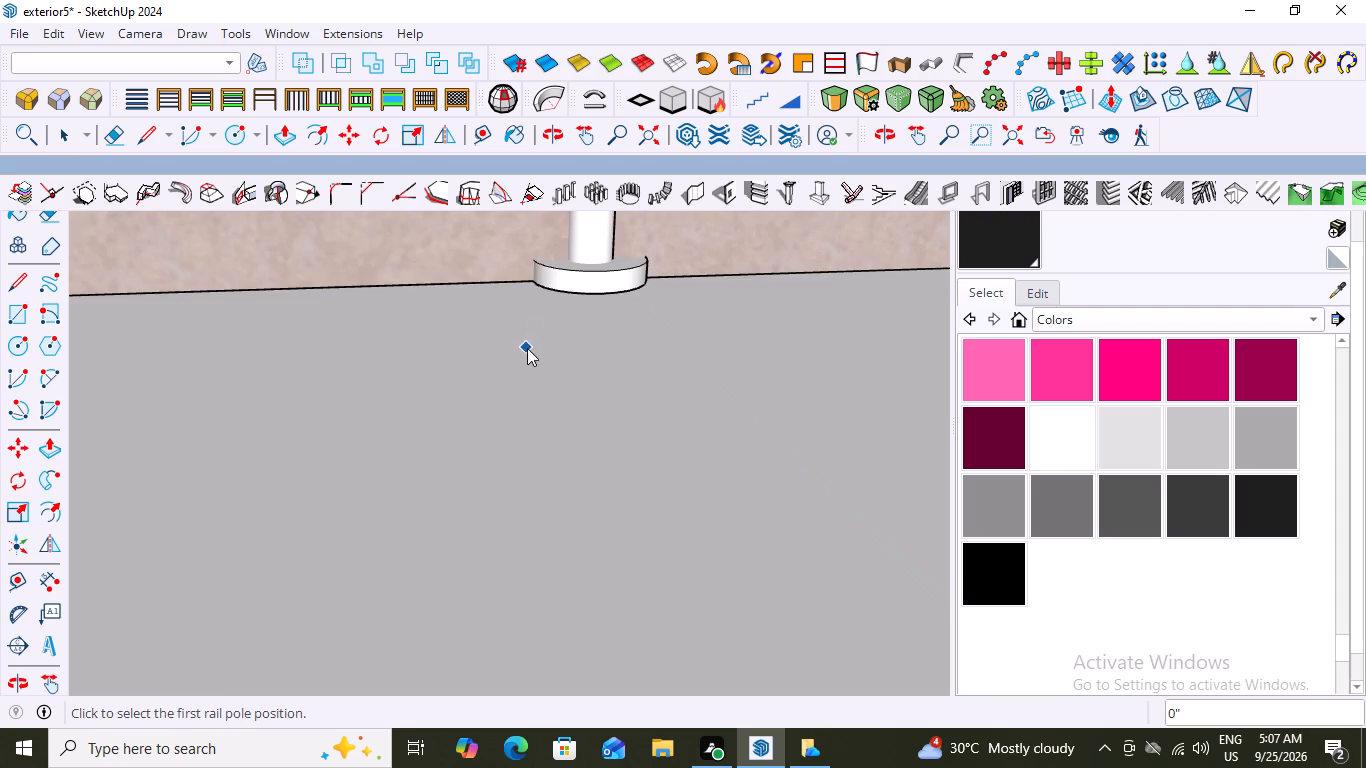
Leave the rail command and undo the railing piece last created at the house wall.
{"action": "scroll", "coordinate": [530, 351], "scroll_direction": "down", "scroll_amount": 20}
{"action": "scroll", "coordinate": [530, 351], "scroll_direction": "down", "scroll_amount": 9}
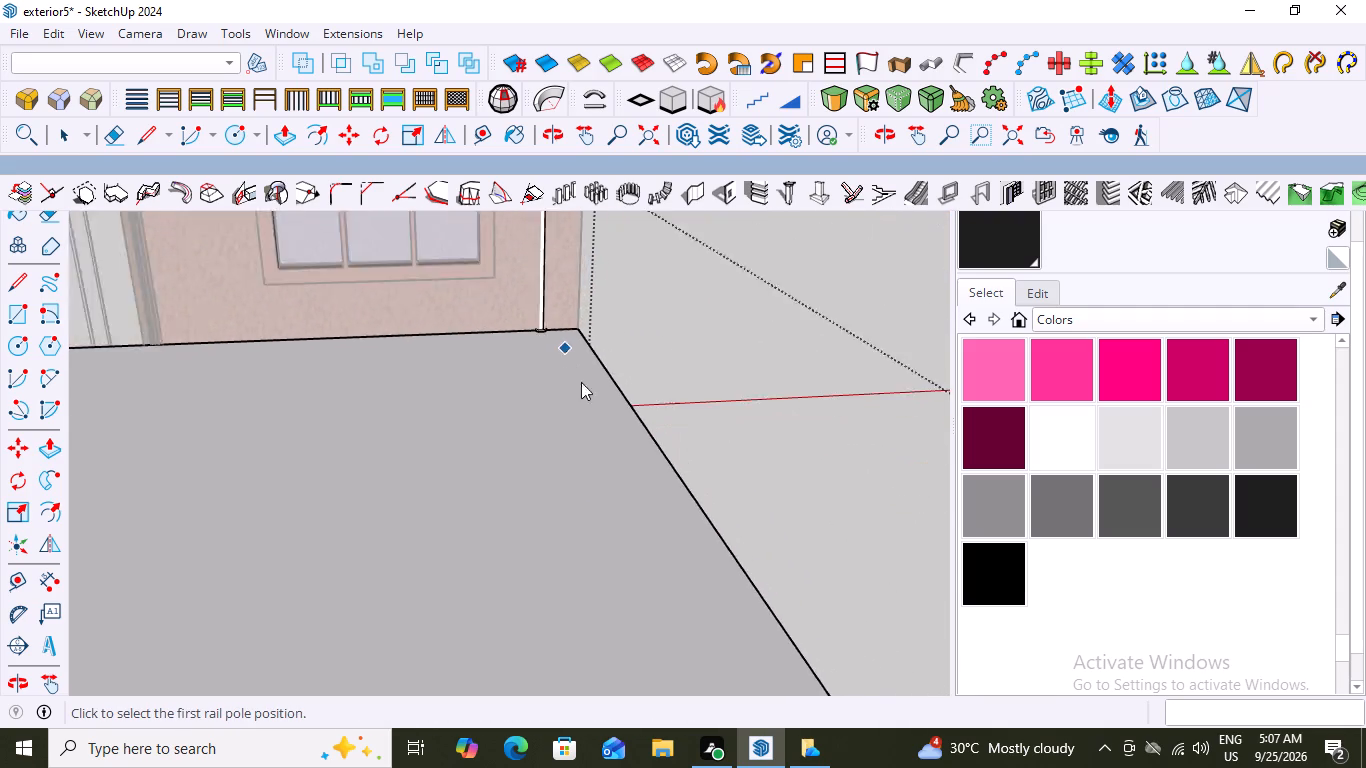
{"action": "scroll", "coordinate": [581, 382], "scroll_direction": "down", "scroll_amount": 14}
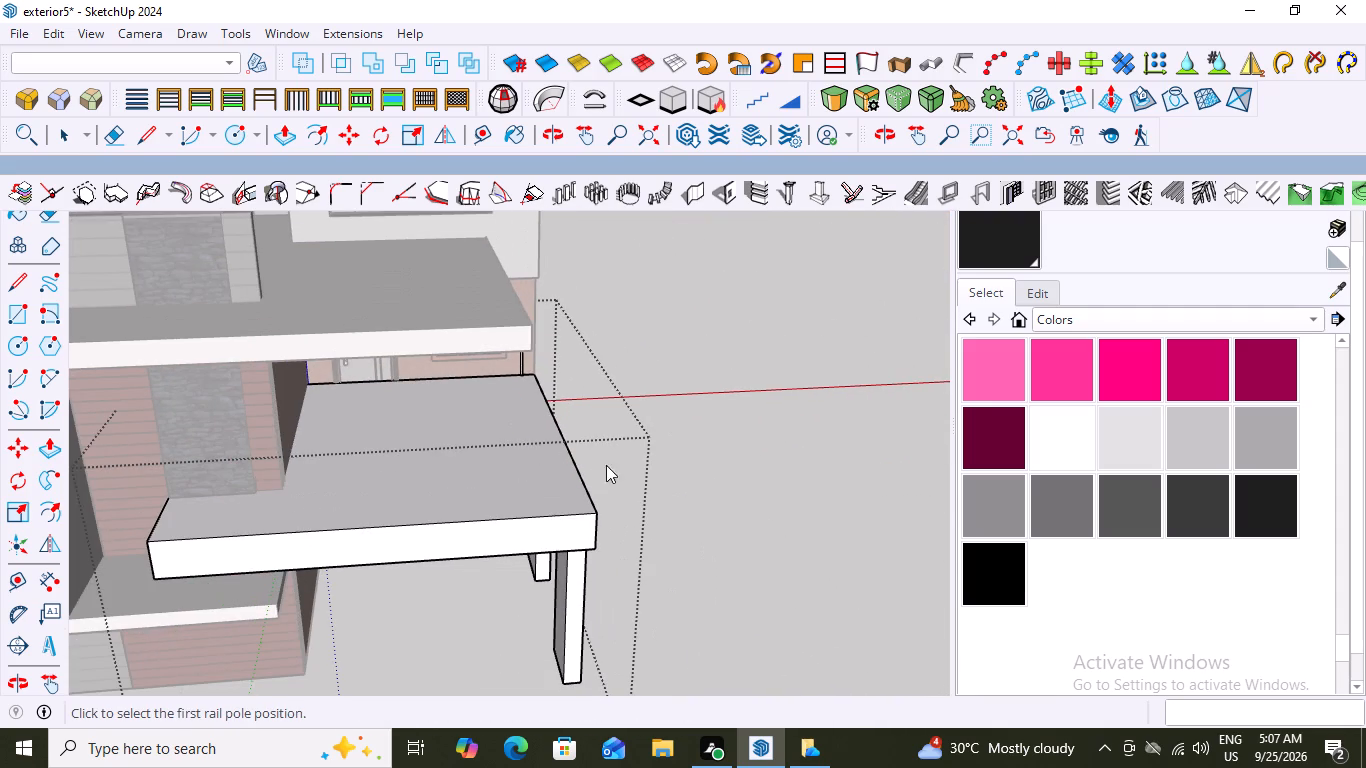
{"action": "middle_click_drag", "start_coordinate": [658, 430], "coordinate": [559, 386]}
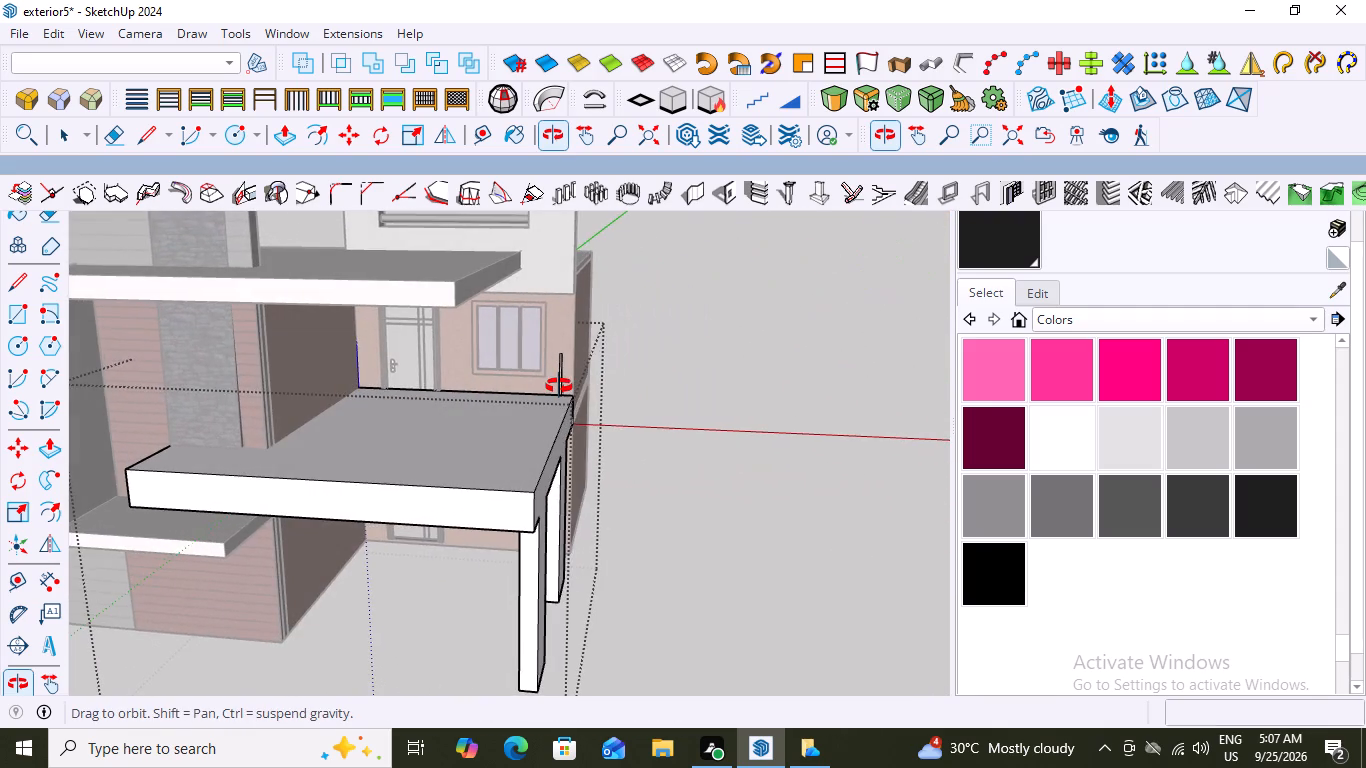
{"action": "middle_click_drag", "start_coordinate": [559, 386], "coordinate": [290, 393]}
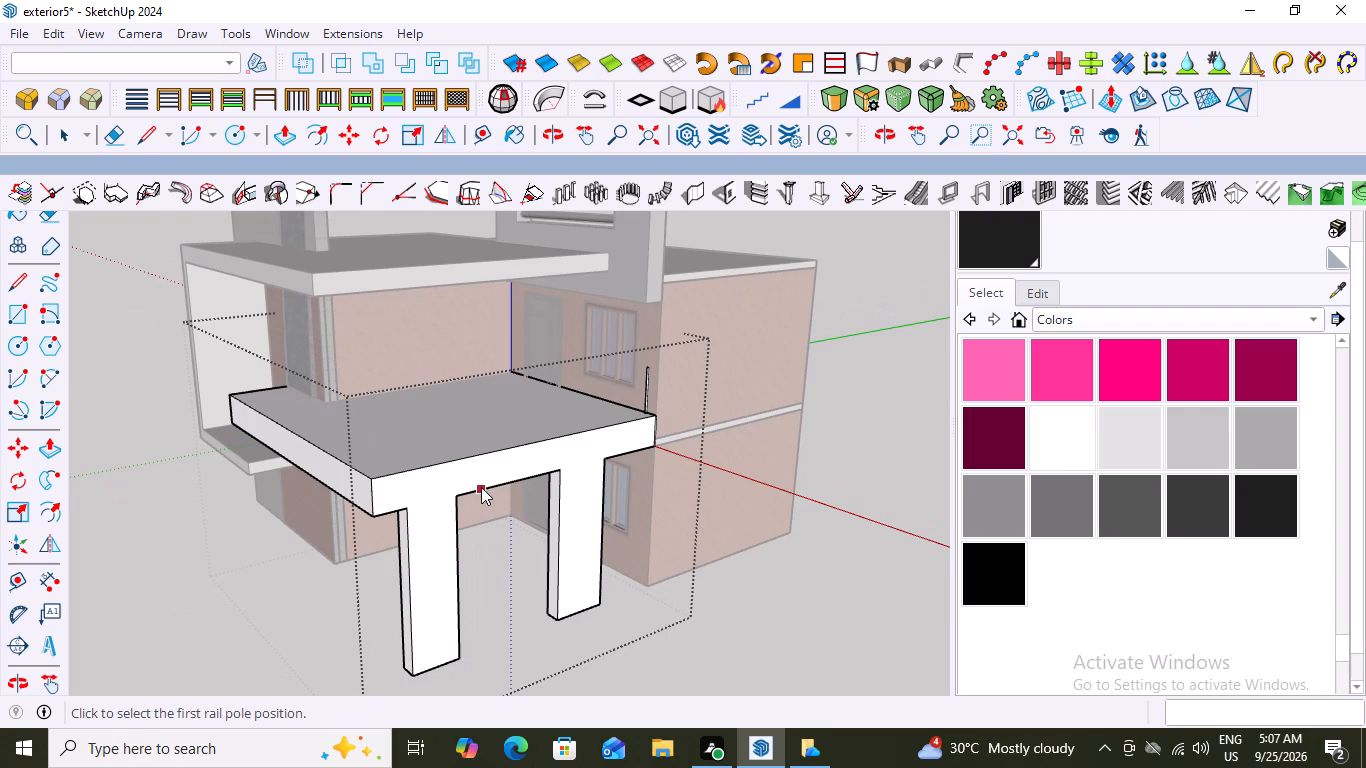
{"action": "key", "text": "space"}
{"action": "key", "text": "ctrl+z"}
Start a 36" Type C MajRail with its first pole at the house wall, just inside the open-side corner of the balcony slab.
{"action": "middle_click_drag", "start_coordinate": [494, 411], "coordinate": [548, 486]}
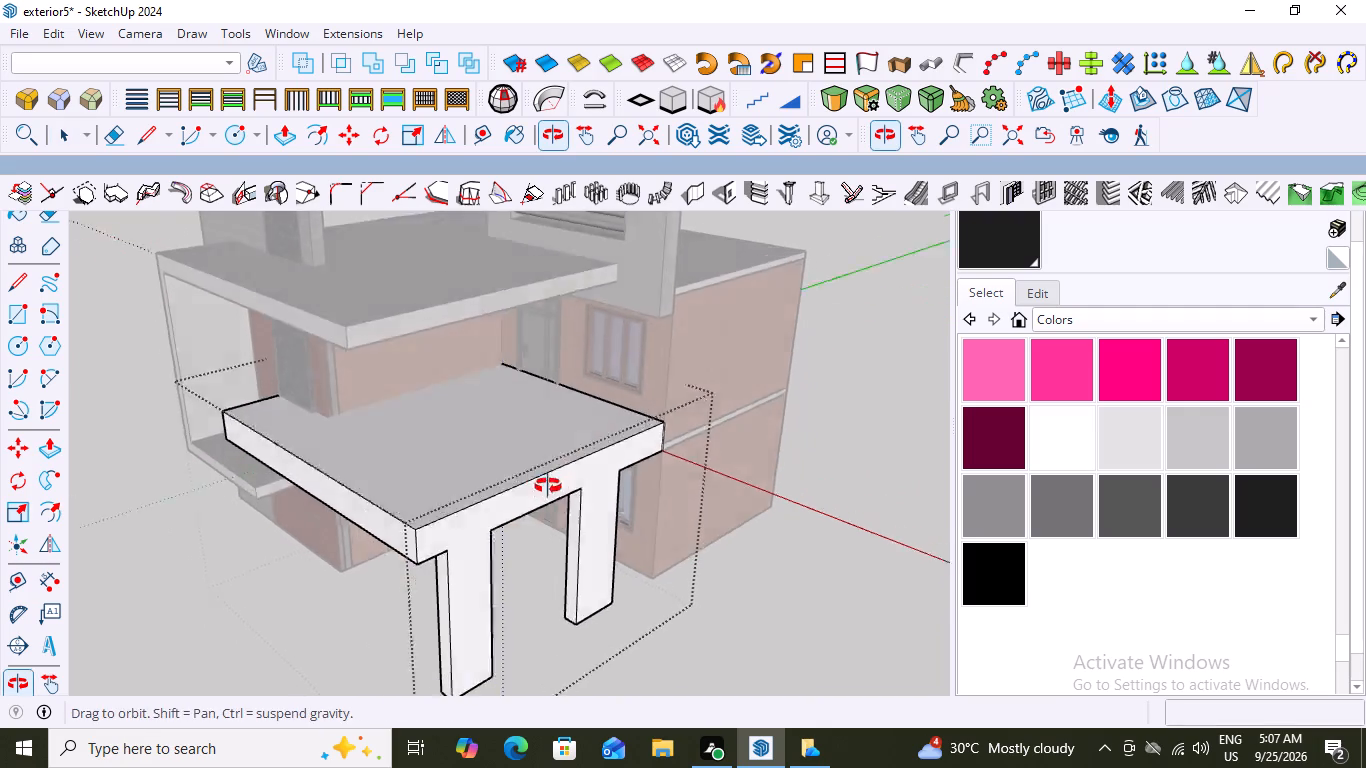
{"action": "middle_click_drag", "start_coordinate": [548, 486], "coordinate": [548, 497]}
{"action": "scroll", "coordinate": [637, 430], "scroll_direction": "up", "scroll_amount": 15}
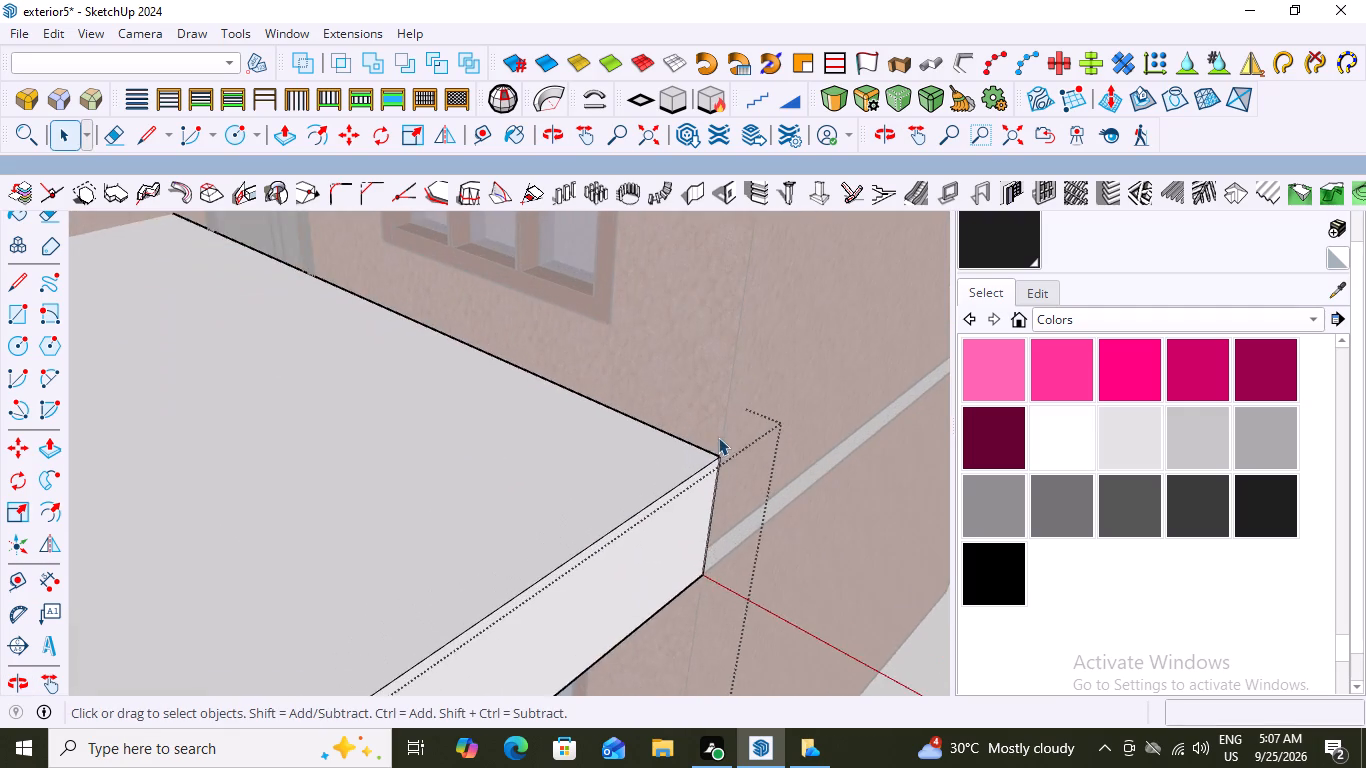
{"action": "scroll", "coordinate": [699, 457], "scroll_direction": "up", "scroll_amount": 11}
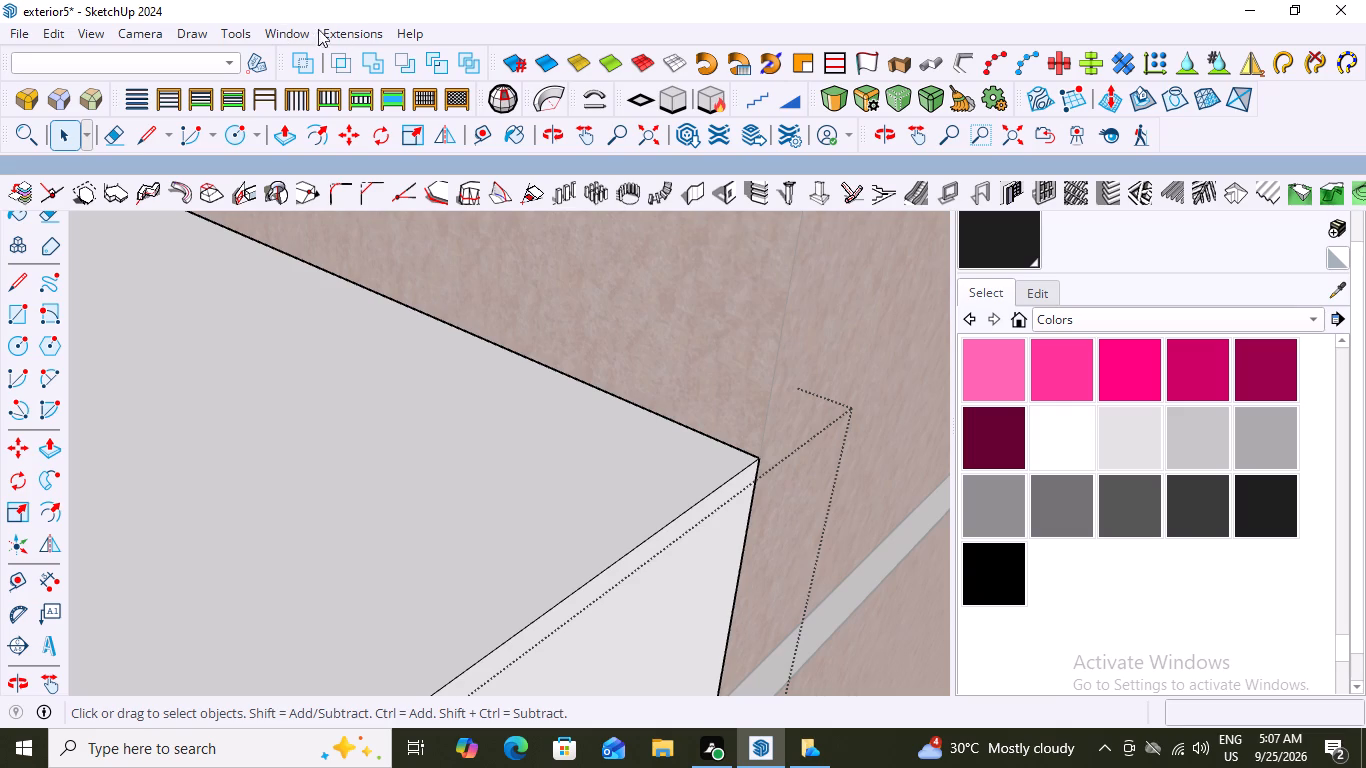
{"action": "left_click", "coordinate": [365, 26]}
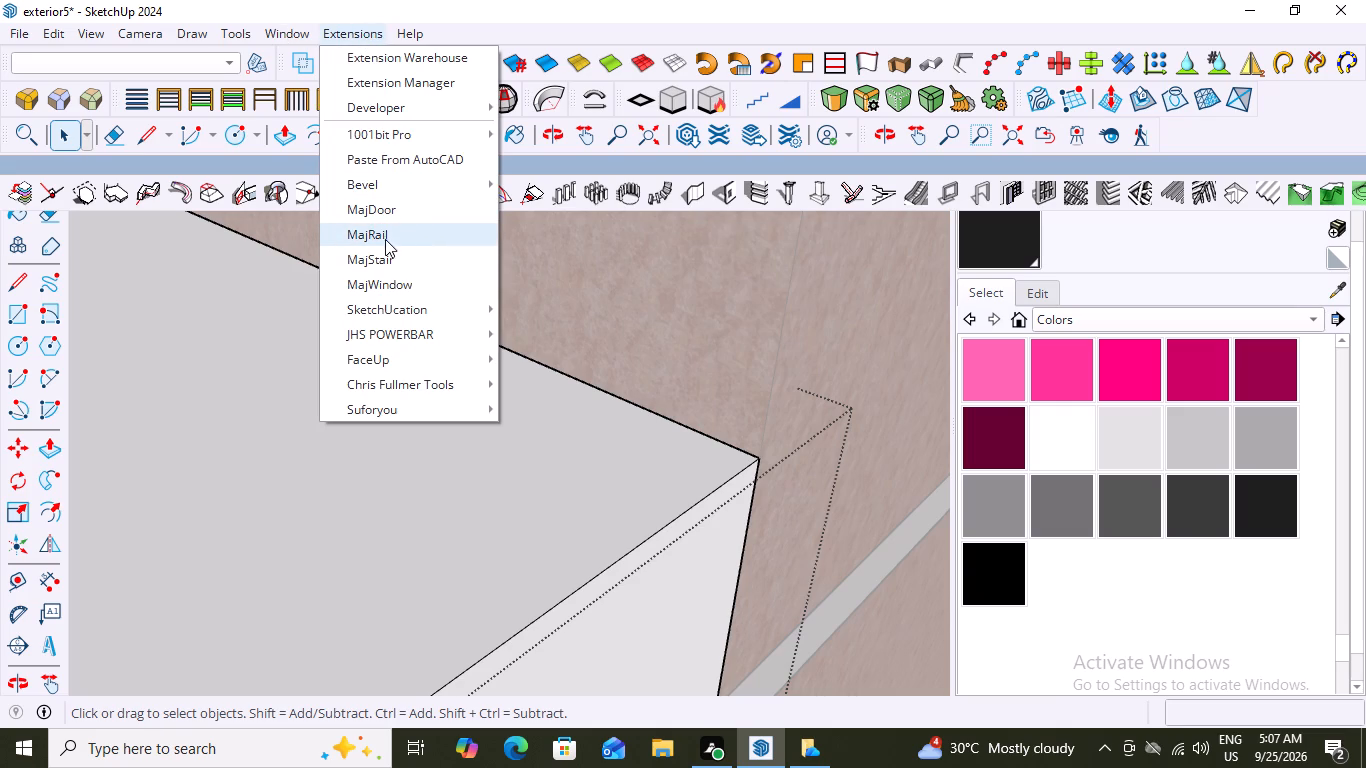
{"action": "left_click", "coordinate": [385, 236]}
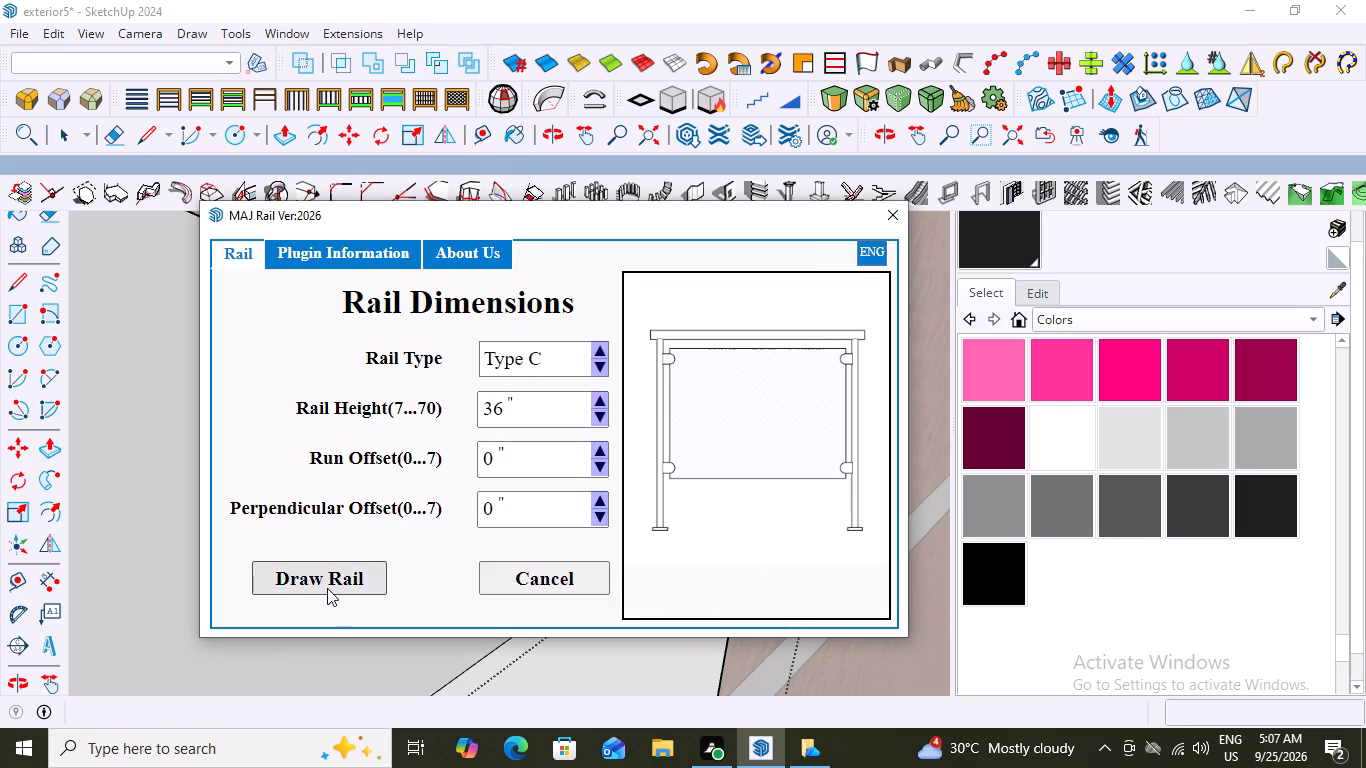
{"action": "left_click", "coordinate": [320, 576]}
{"action": "scroll", "coordinate": [721, 476], "scroll_direction": "up", "scroll_amount": 2}
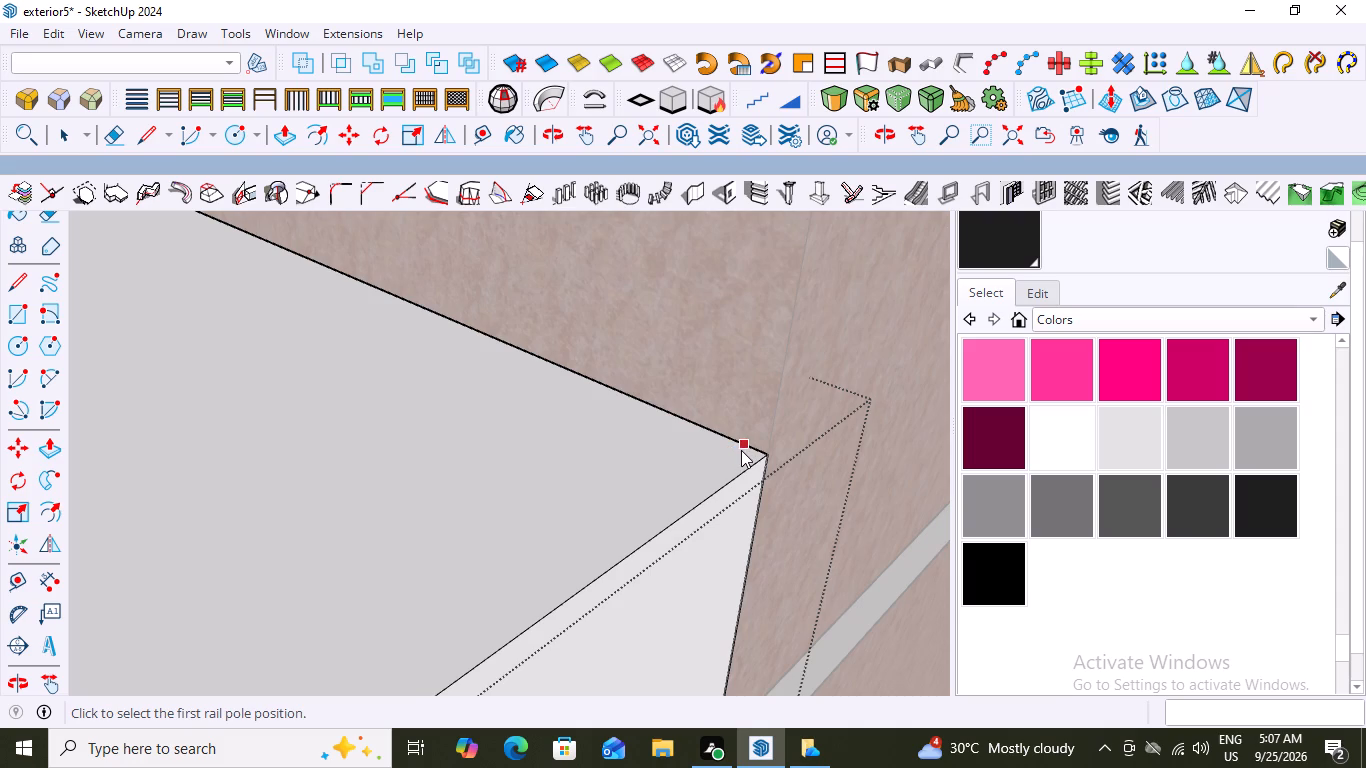
{"action": "scroll", "coordinate": [738, 453], "scroll_direction": "up", "scroll_amount": 5}
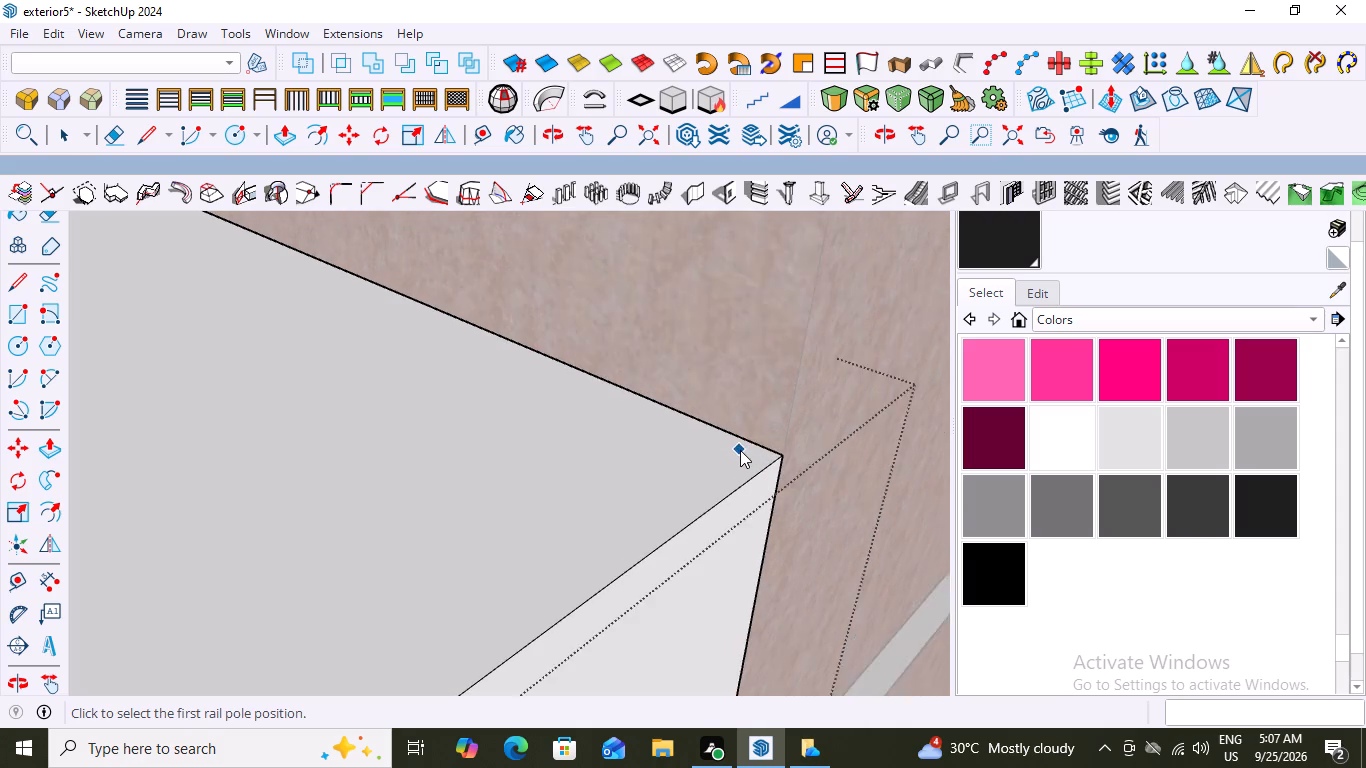
{"action": "scroll", "coordinate": [740, 450], "scroll_direction": "up", "scroll_amount": 12}
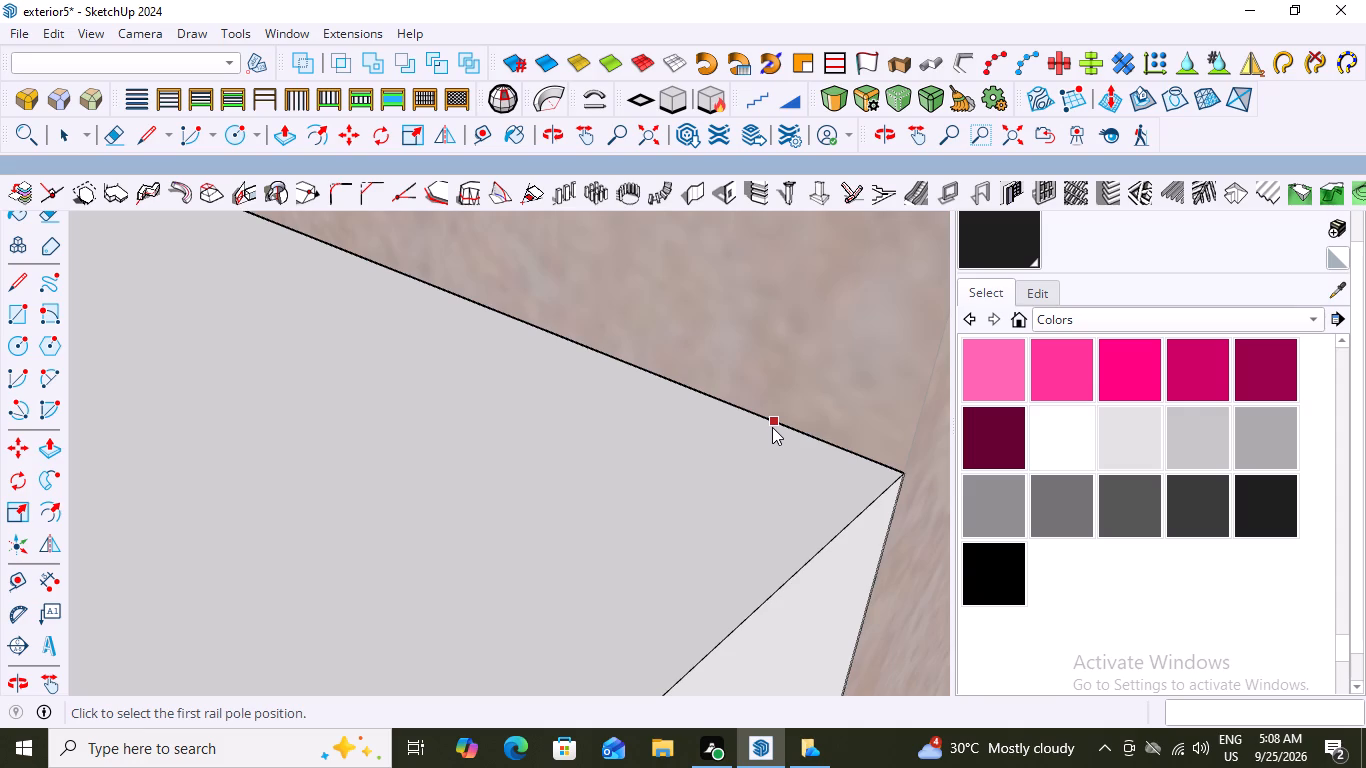
{"action": "scroll", "coordinate": [772, 427], "scroll_direction": "down", "scroll_amount": 20}
{"action": "scroll", "coordinate": [772, 427], "scroll_direction": "down", "scroll_amount": 1}
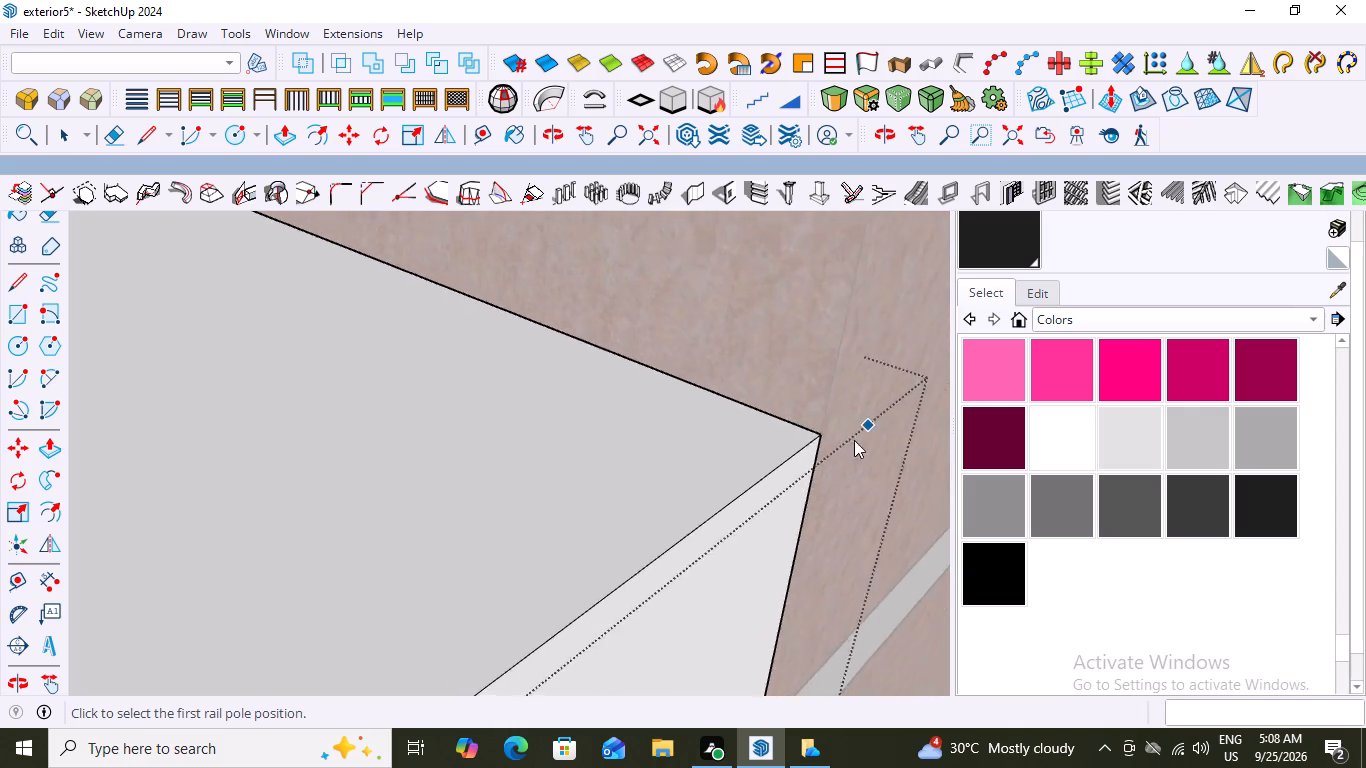
{"action": "scroll", "coordinate": [769, 461], "scroll_direction": "down", "scroll_amount": 9}
{"action": "scroll", "coordinate": [728, 455], "scroll_direction": "up", "scroll_amount": 12}
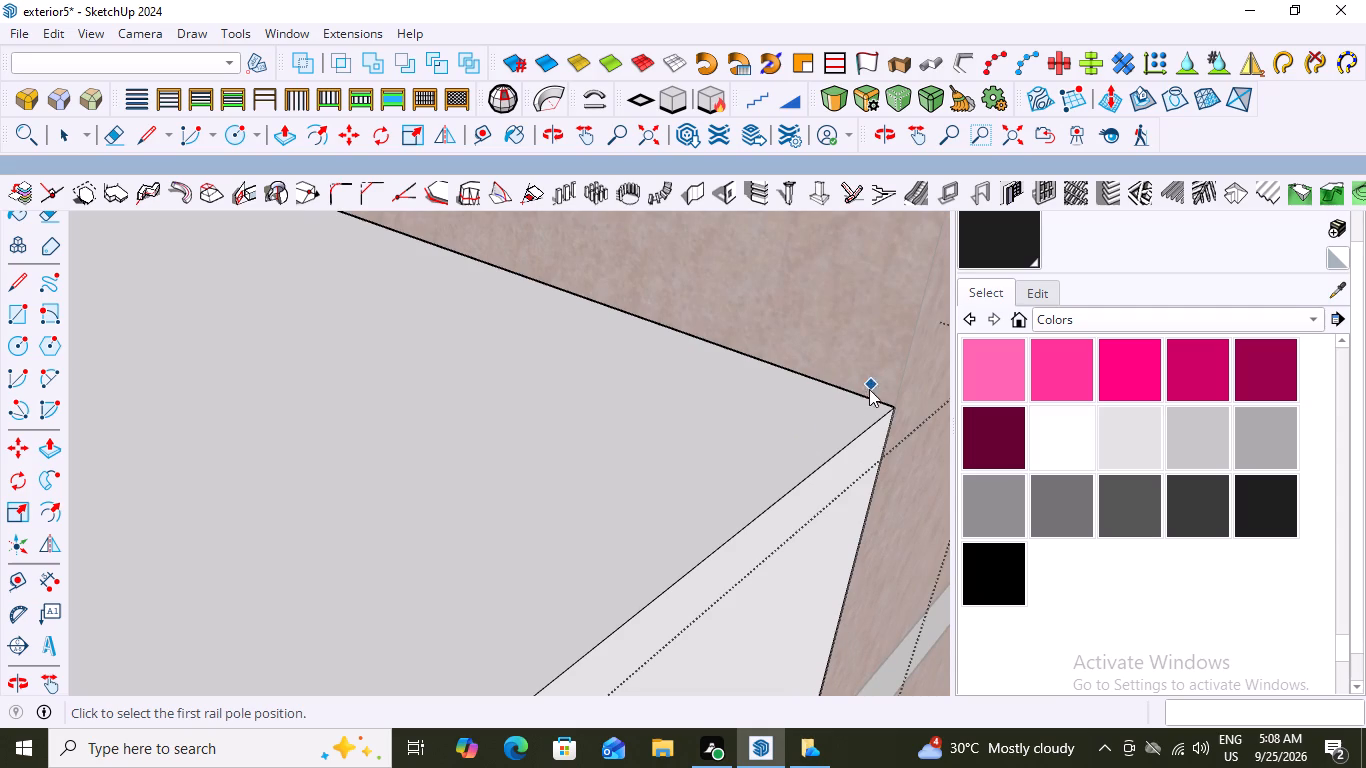
{"action": "left_click", "coordinate": [868, 401]}
Add a 5x pole series about 20' 2" along the balcony's open side, from the house wall to just inside the front corner.
{"action": "scroll", "coordinate": [721, 463], "scroll_direction": "down", "scroll_amount": 2}
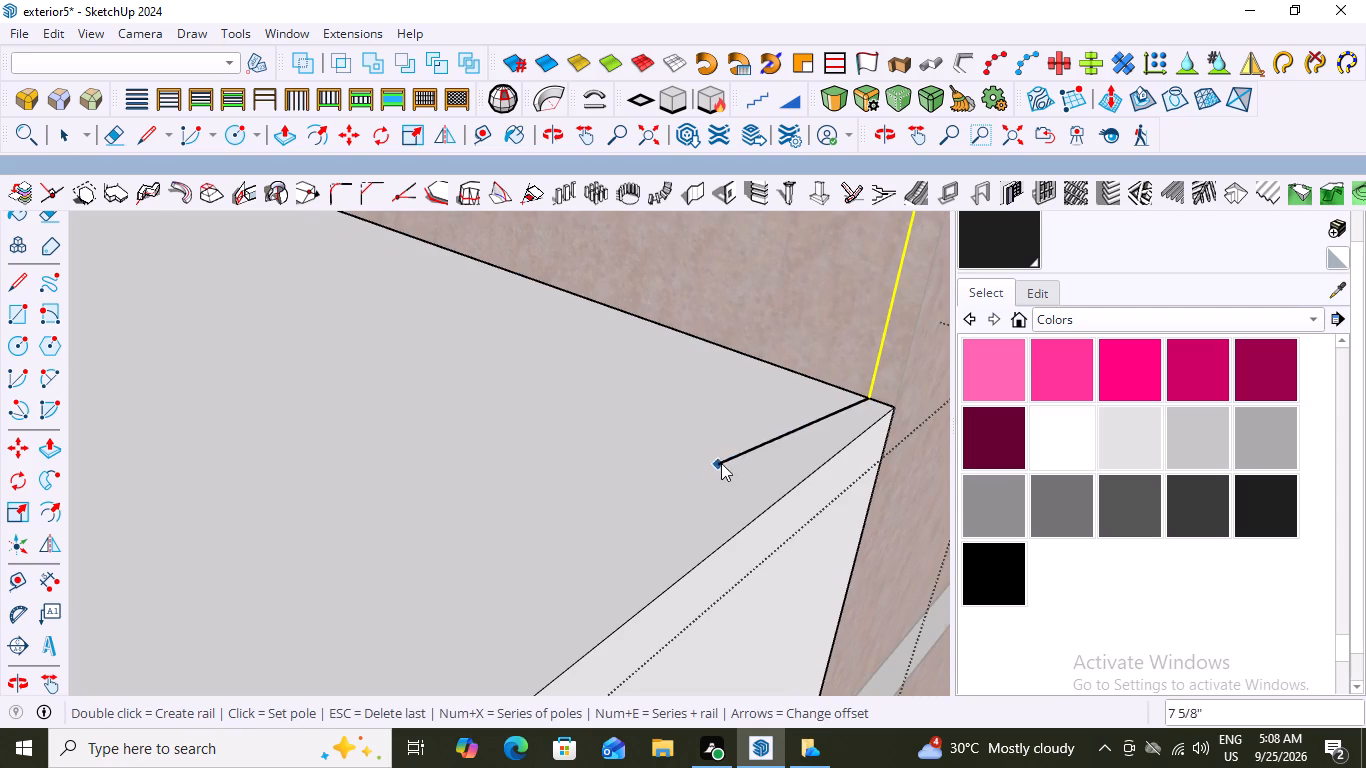
{"action": "scroll", "coordinate": [721, 463], "scroll_direction": "down", "scroll_amount": 2}
{"action": "scroll", "coordinate": [771, 445], "scroll_direction": "down", "scroll_amount": 20}
{"action": "scroll", "coordinate": [771, 445], "scroll_direction": "down", "scroll_amount": 5}
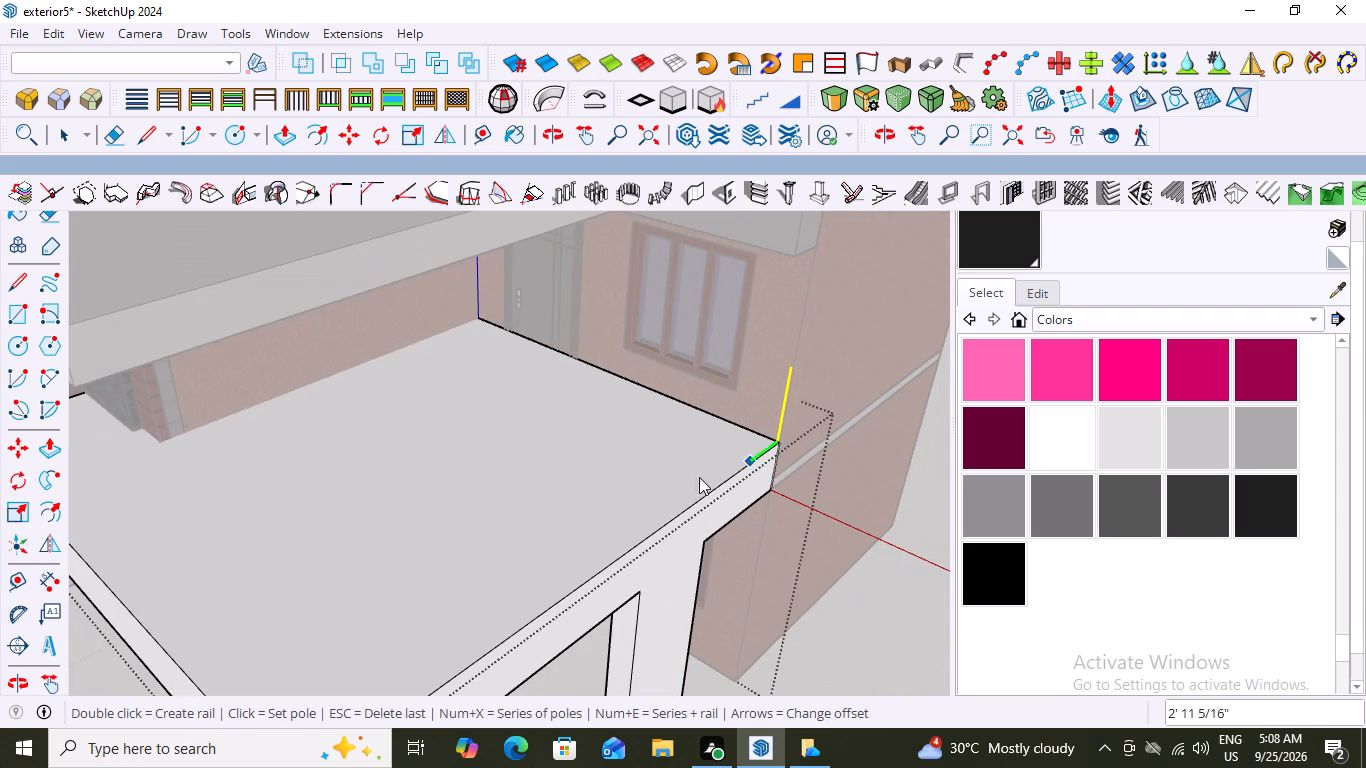
{"action": "scroll", "coordinate": [615, 504], "scroll_direction": "down", "scroll_amount": 9}
{"action": "scroll", "coordinate": [535, 622], "scroll_direction": "up", "scroll_amount": 3}
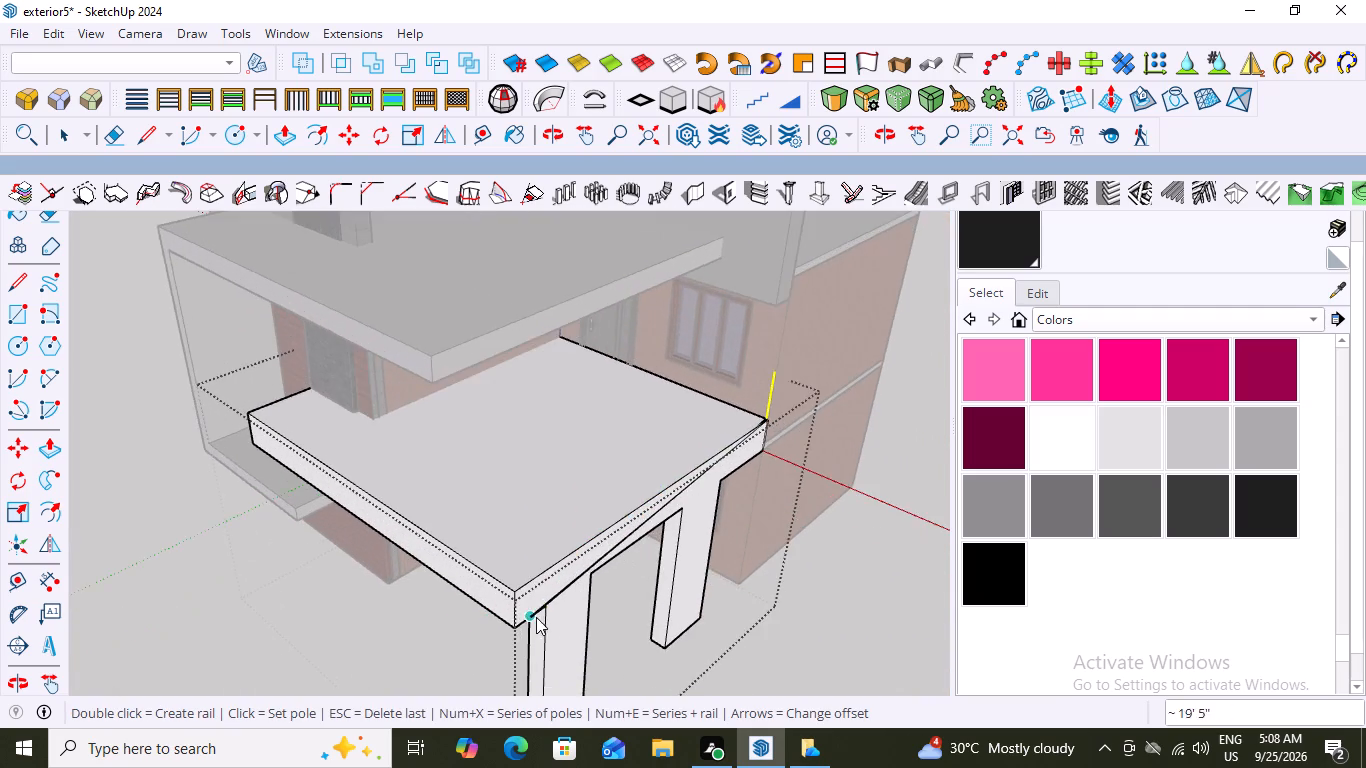
{"action": "scroll", "coordinate": [537, 610], "scroll_direction": "up", "scroll_amount": 6}
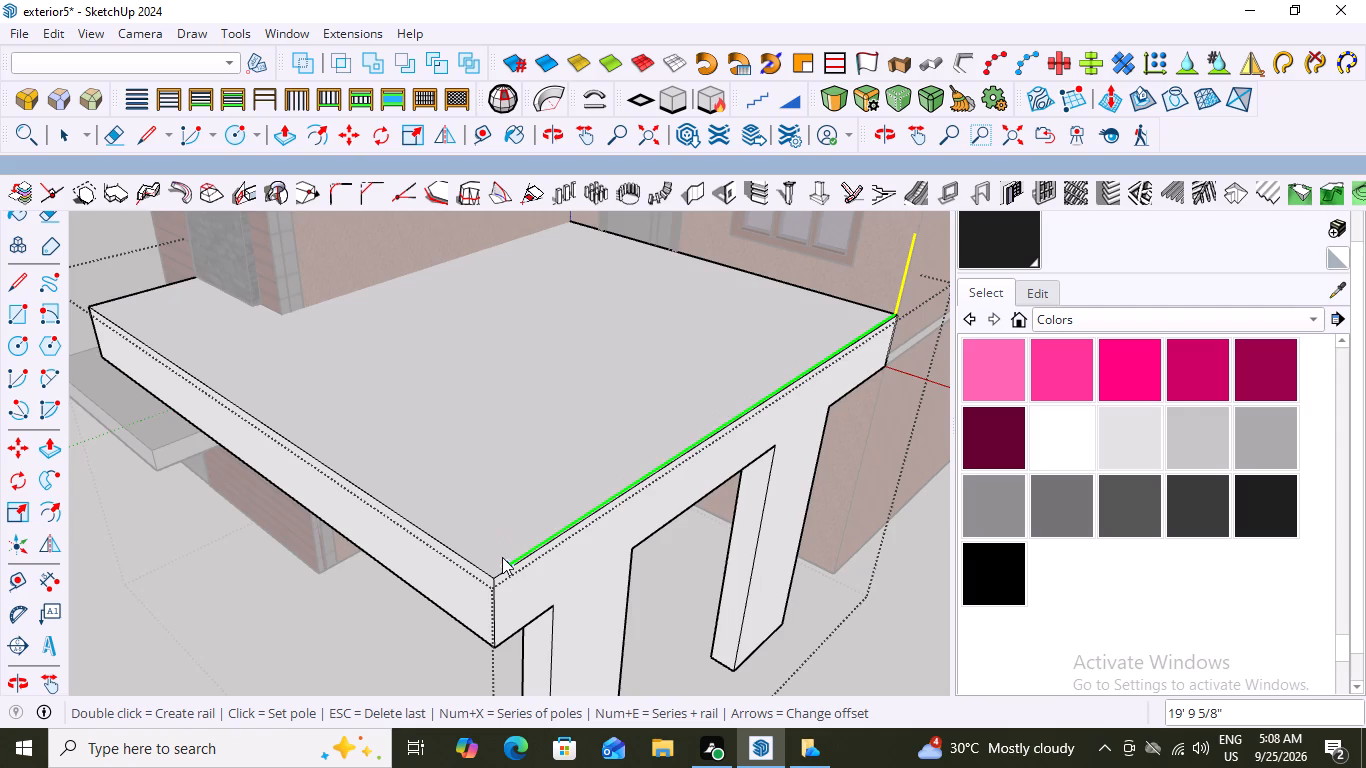
{"action": "scroll", "coordinate": [500, 559], "scroll_direction": "up", "scroll_amount": 8}
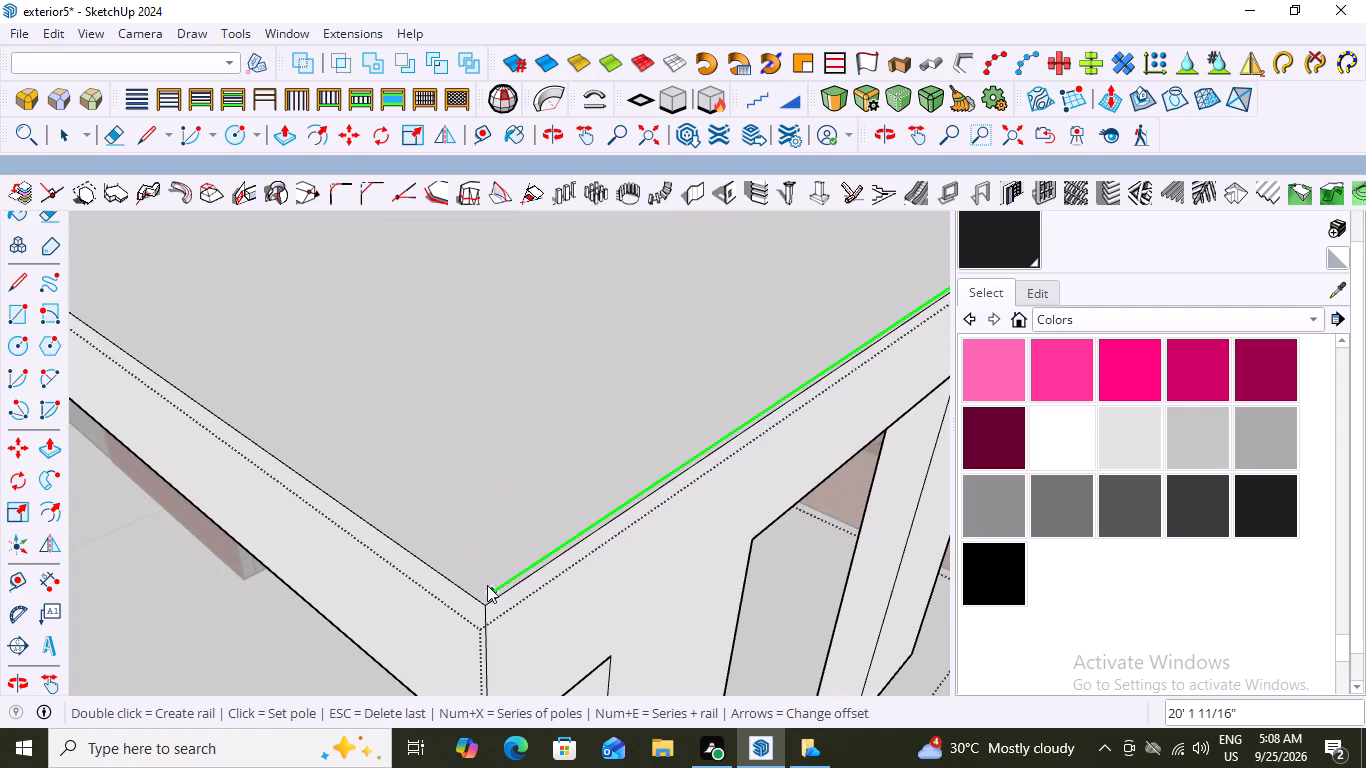
{"action": "type", "text": "5x"}
{"action": "key", "text": "Return"}
Add a 7x pole series about 20' 10" along the balcony's front edge, ending just inside the opposite front corner.
{"action": "scroll", "coordinate": [381, 469], "scroll_direction": "down", "scroll_amount": 13}
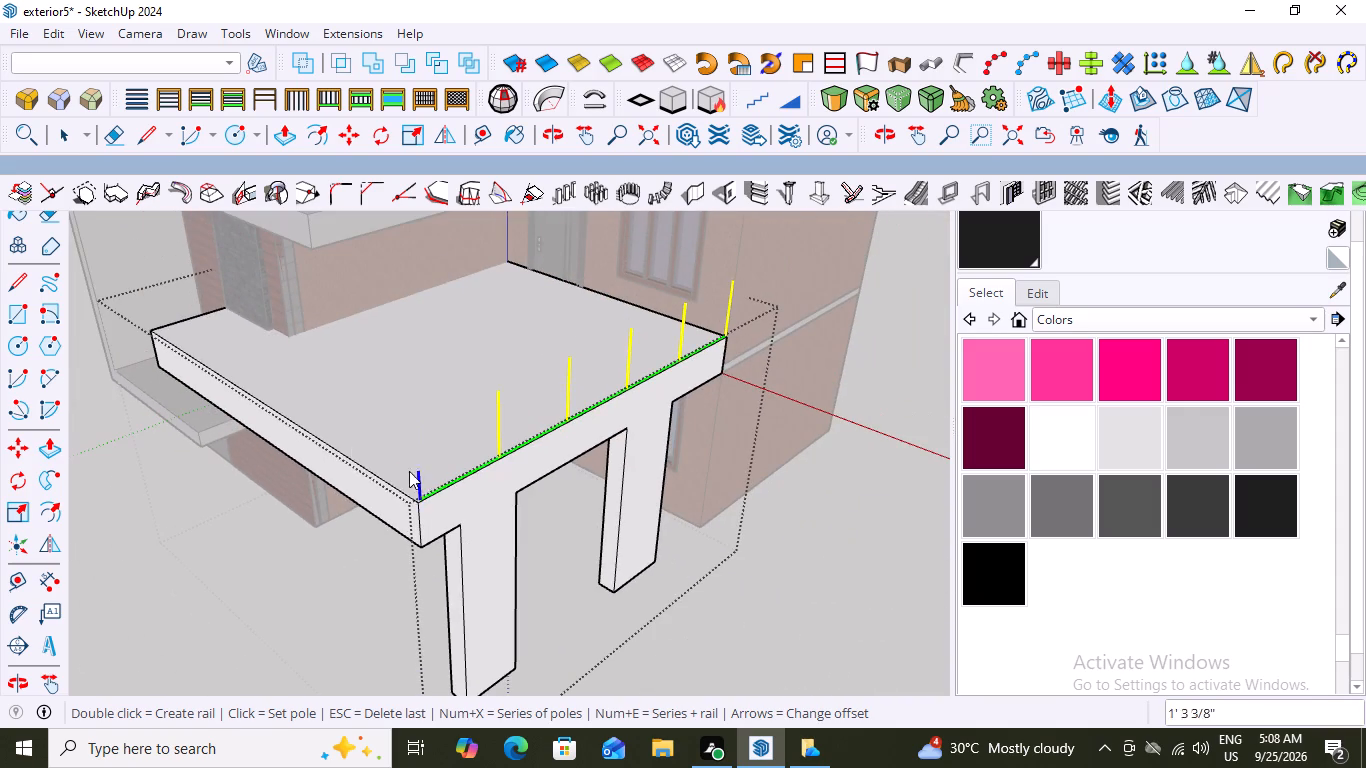
{"action": "scroll", "coordinate": [253, 395], "scroll_direction": "up", "scroll_amount": 9}
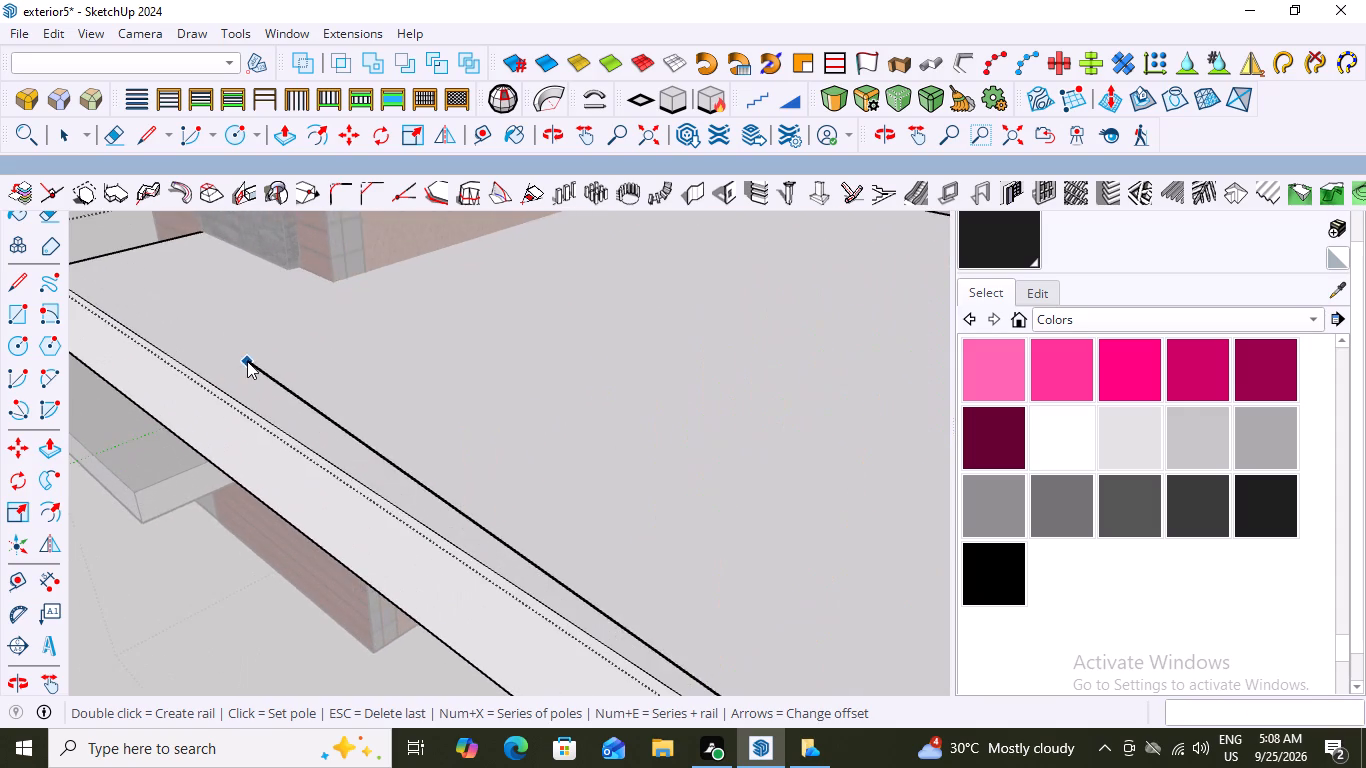
{"action": "scroll", "coordinate": [152, 360], "scroll_direction": "up", "scroll_amount": 5}
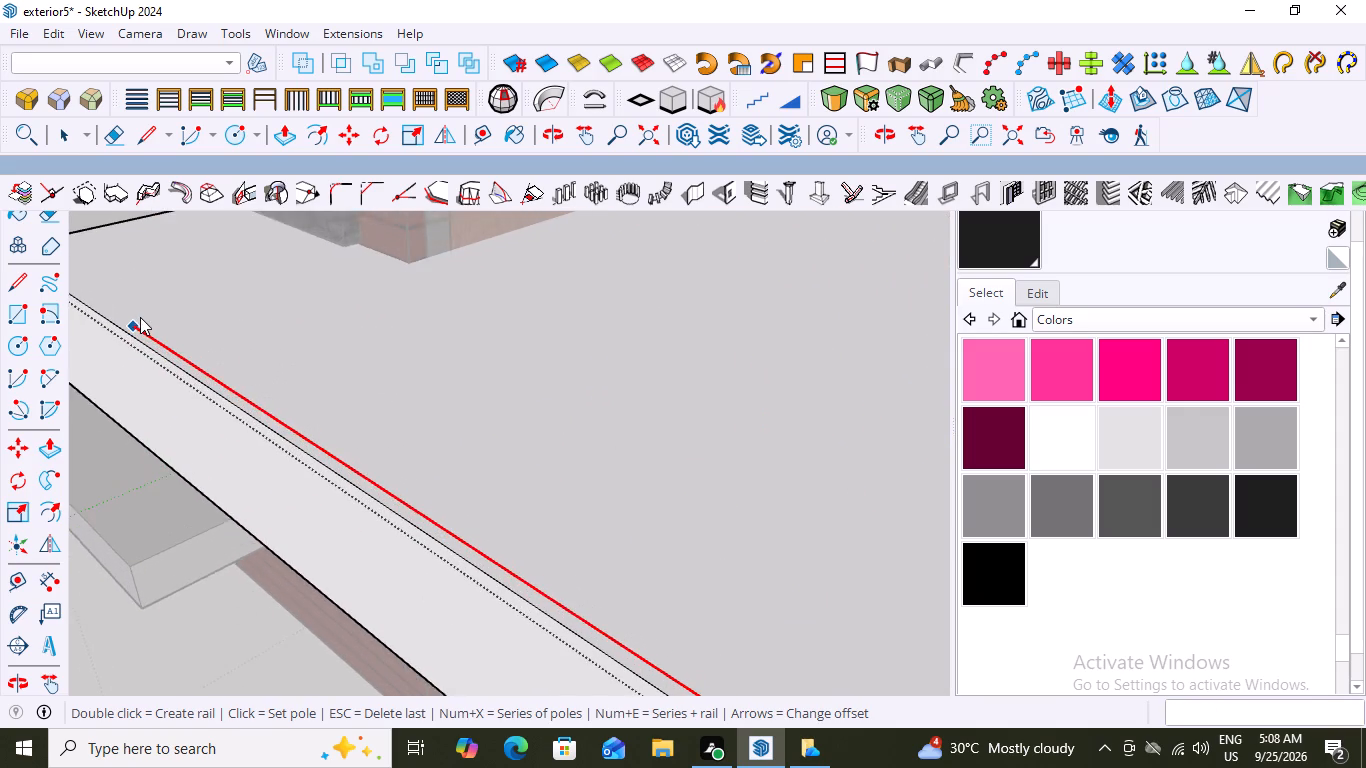
{"action": "scroll", "coordinate": [140, 317], "scroll_direction": "down", "scroll_amount": 11}
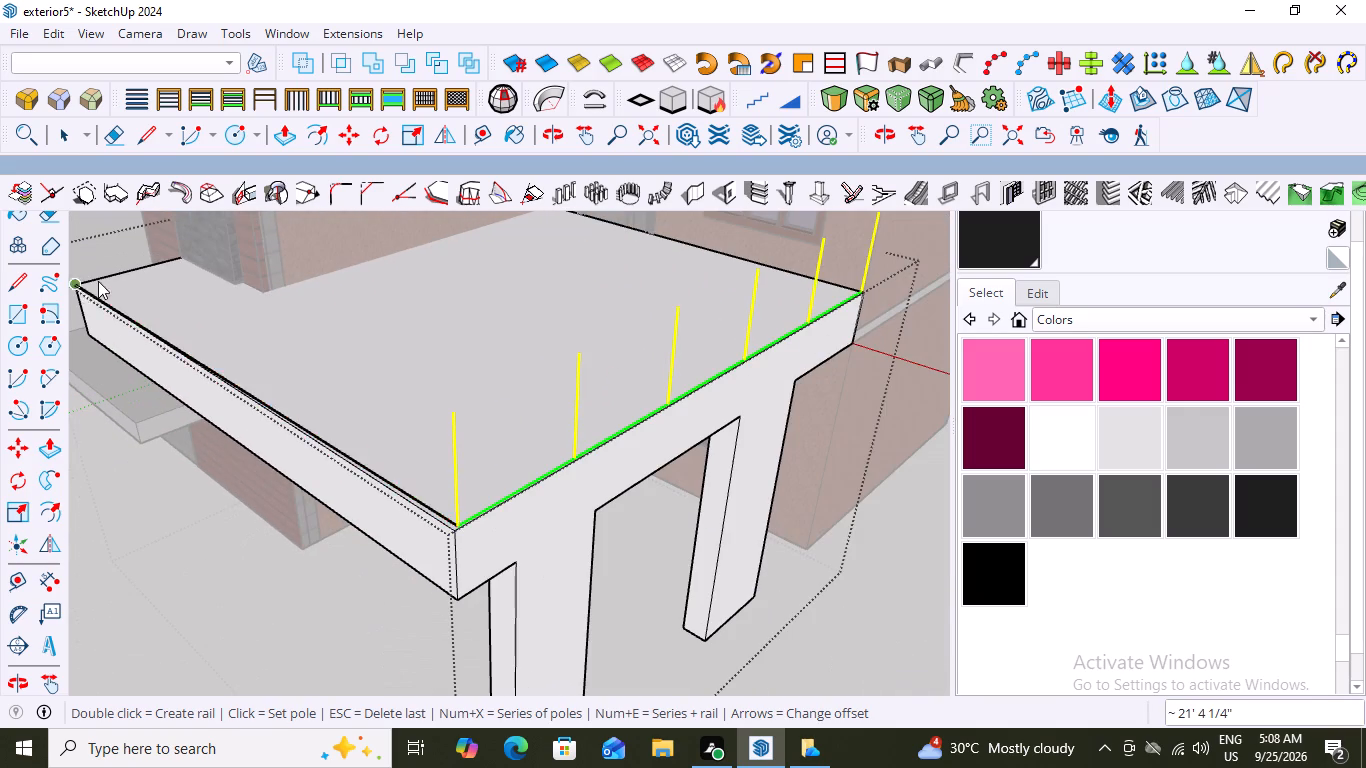
{"action": "scroll", "coordinate": [99, 282], "scroll_direction": "up", "scroll_amount": 6}
{"action": "scroll", "coordinate": [109, 285], "scroll_direction": "down", "scroll_amount": 7}
{"action": "scroll", "coordinate": [105, 302], "scroll_direction": "up", "scroll_amount": 3}
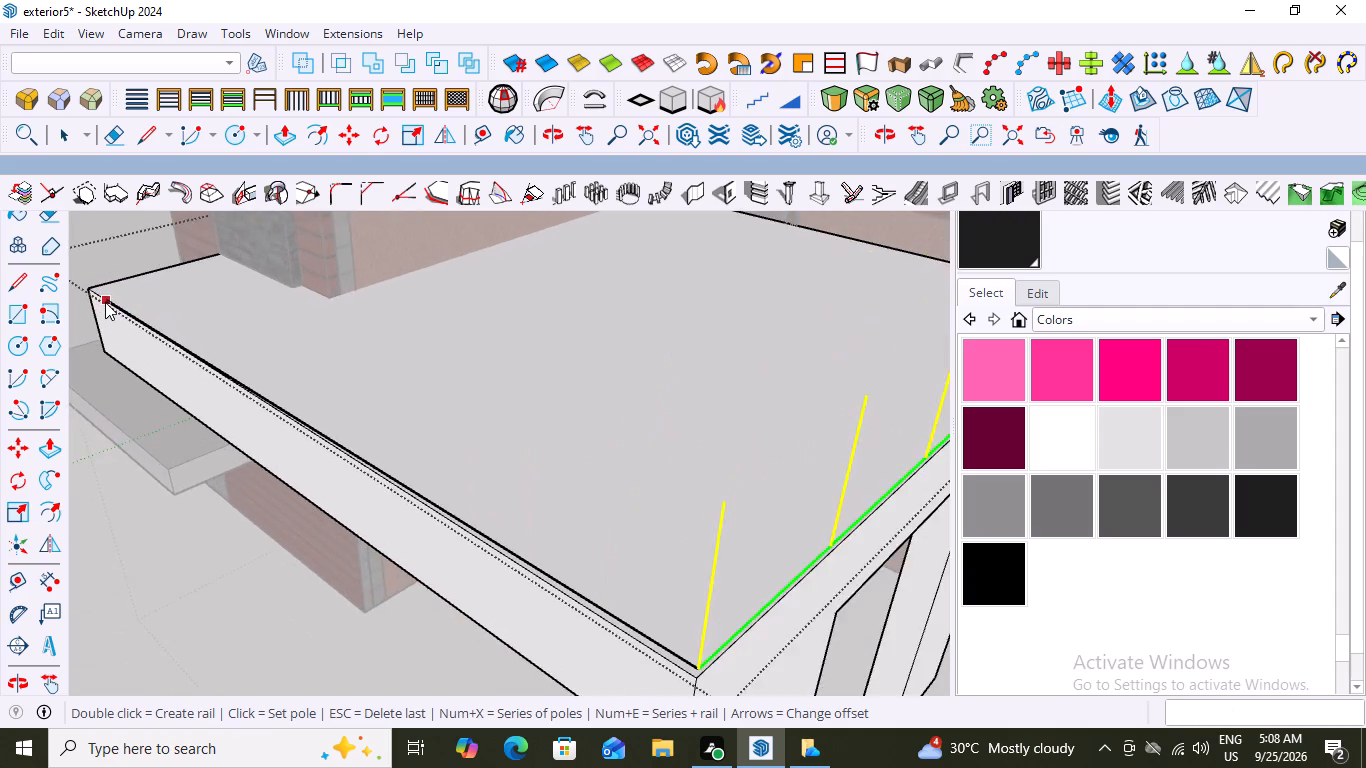
{"action": "scroll", "coordinate": [105, 302], "scroll_direction": "up", "scroll_amount": 7}
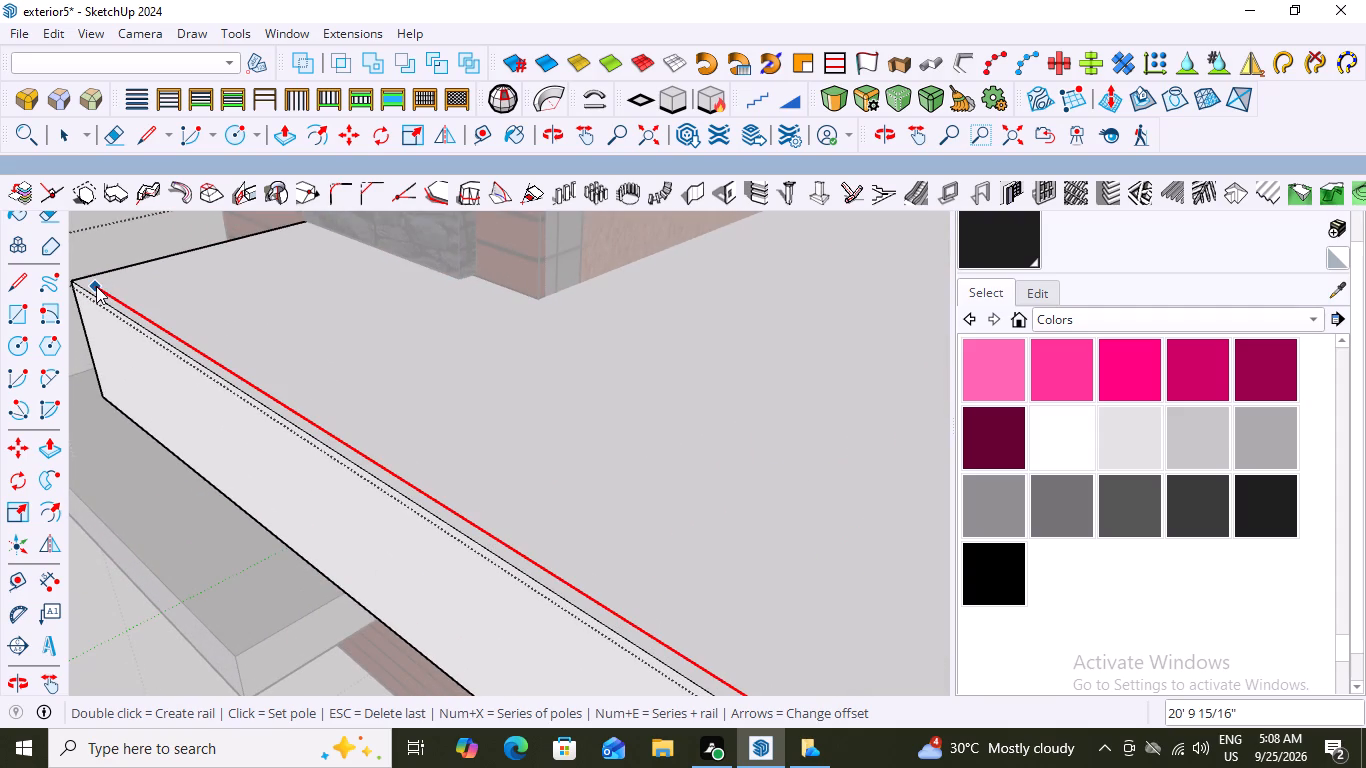
{"action": "key", "text": "7"}
{"action": "key", "text": "x"}
{"action": "key", "text": "Return"}
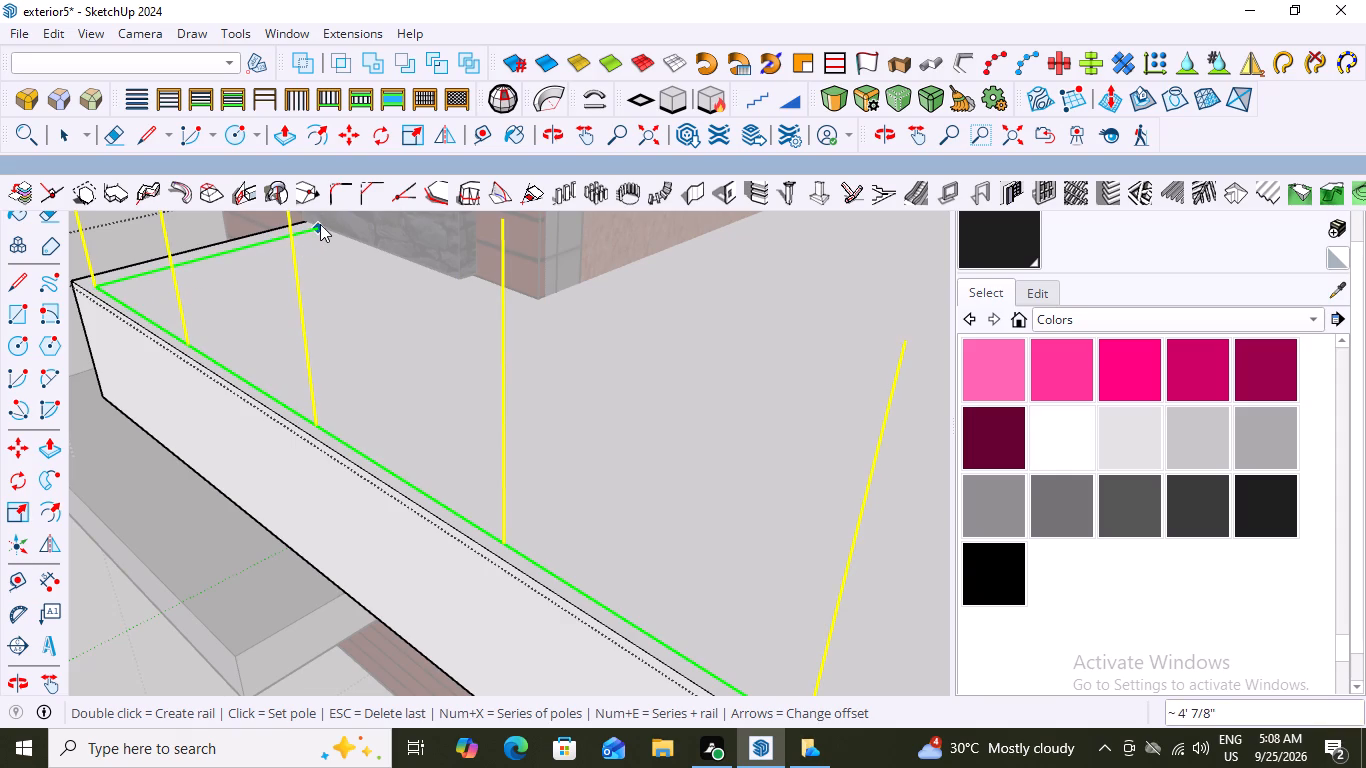
Add a 2x pole series about 4' 1" along the balcony's short side, from the front corner back to the stone cladding.
{"action": "type", "text": "2x"}
{"action": "key", "text": "Return"}
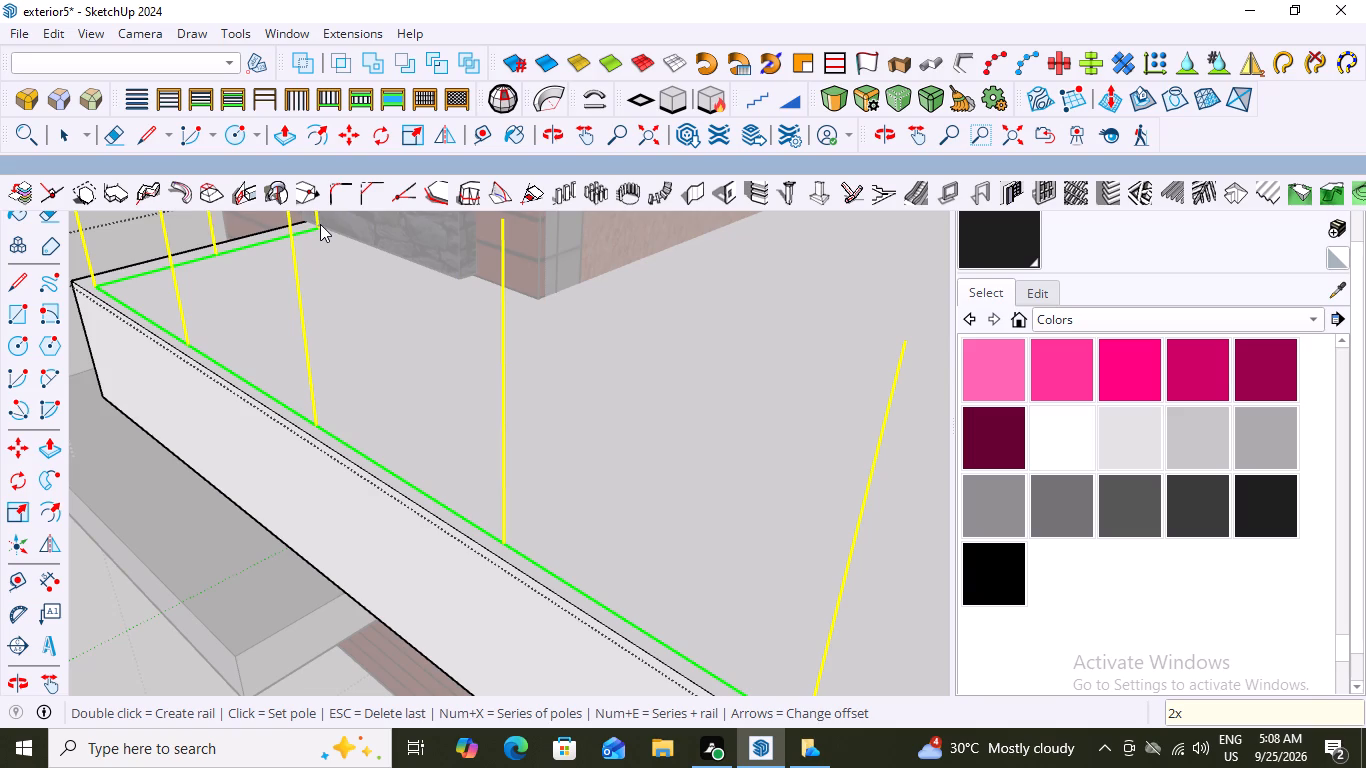
Finish the pole layout at the stone cladding and create the rail from the end pole.
{"action": "left_click", "coordinate": [320, 224]}
{"action": "left_click", "coordinate": [319, 230]}
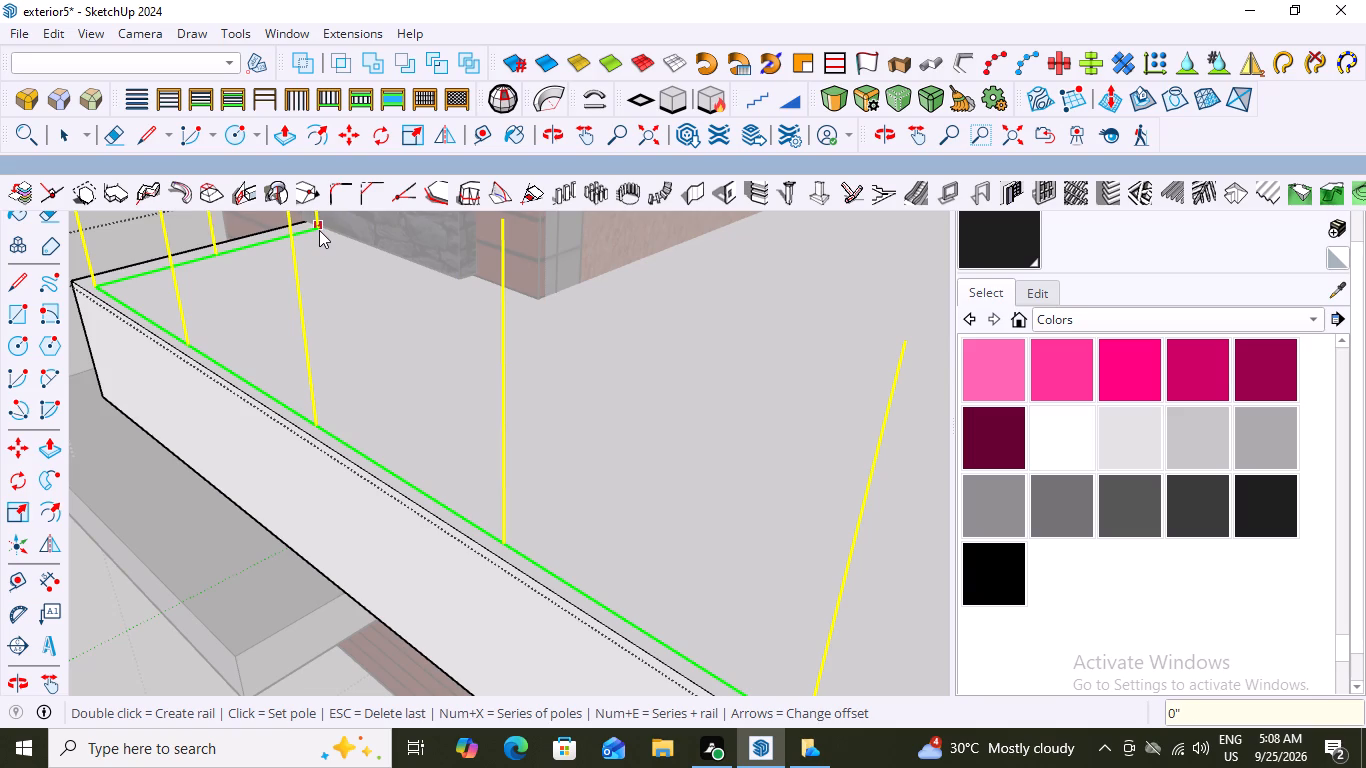
{"action": "triple_click", "coordinate": [319, 230]}
{"action": "double_click", "coordinate": [319, 227]}
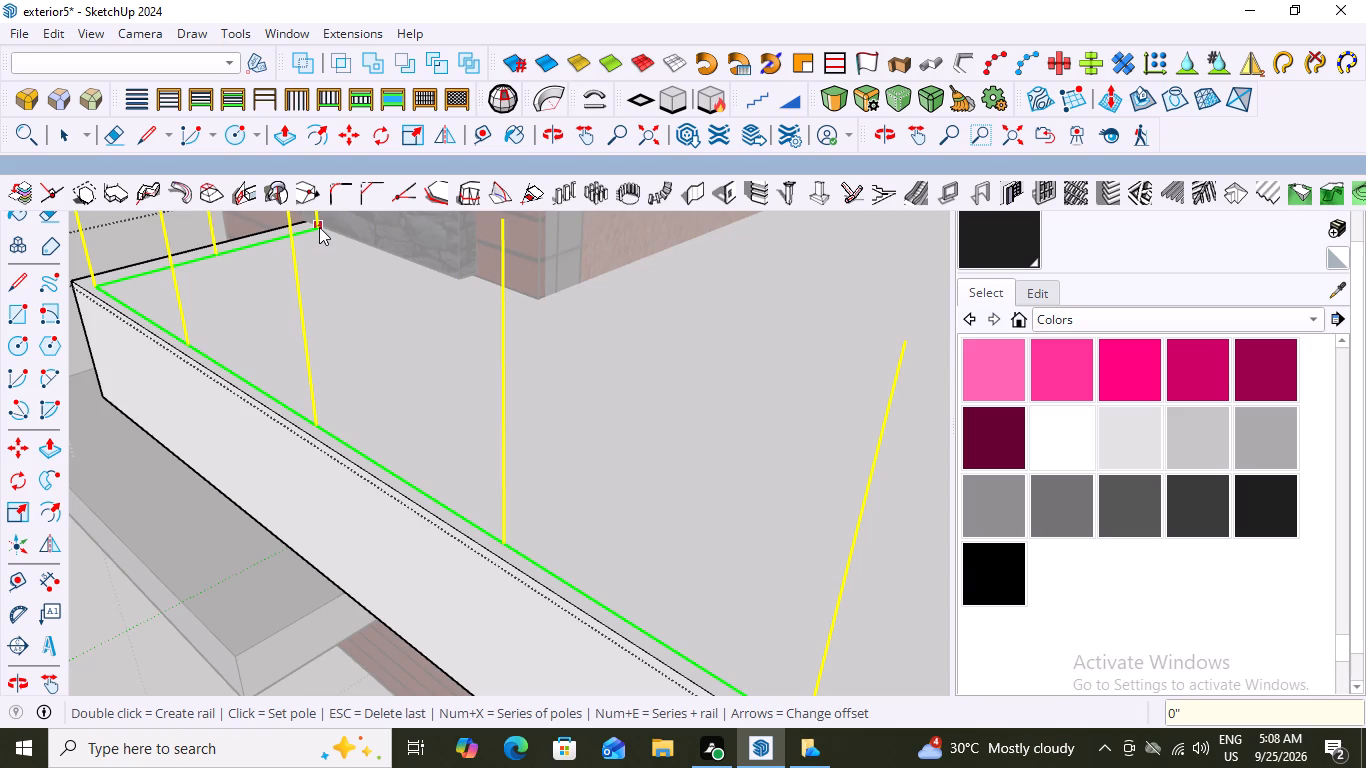
{"action": "left_click", "coordinate": [319, 227]}
{"action": "left_click_drag", "start_coordinate": [319, 227], "coordinate": [325, 212]}
{"action": "scroll", "coordinate": [329, 210], "scroll_direction": "up", "scroll_amount": 3}
{"action": "scroll", "coordinate": [187, 455], "scroll_direction": "down", "scroll_amount": 5}
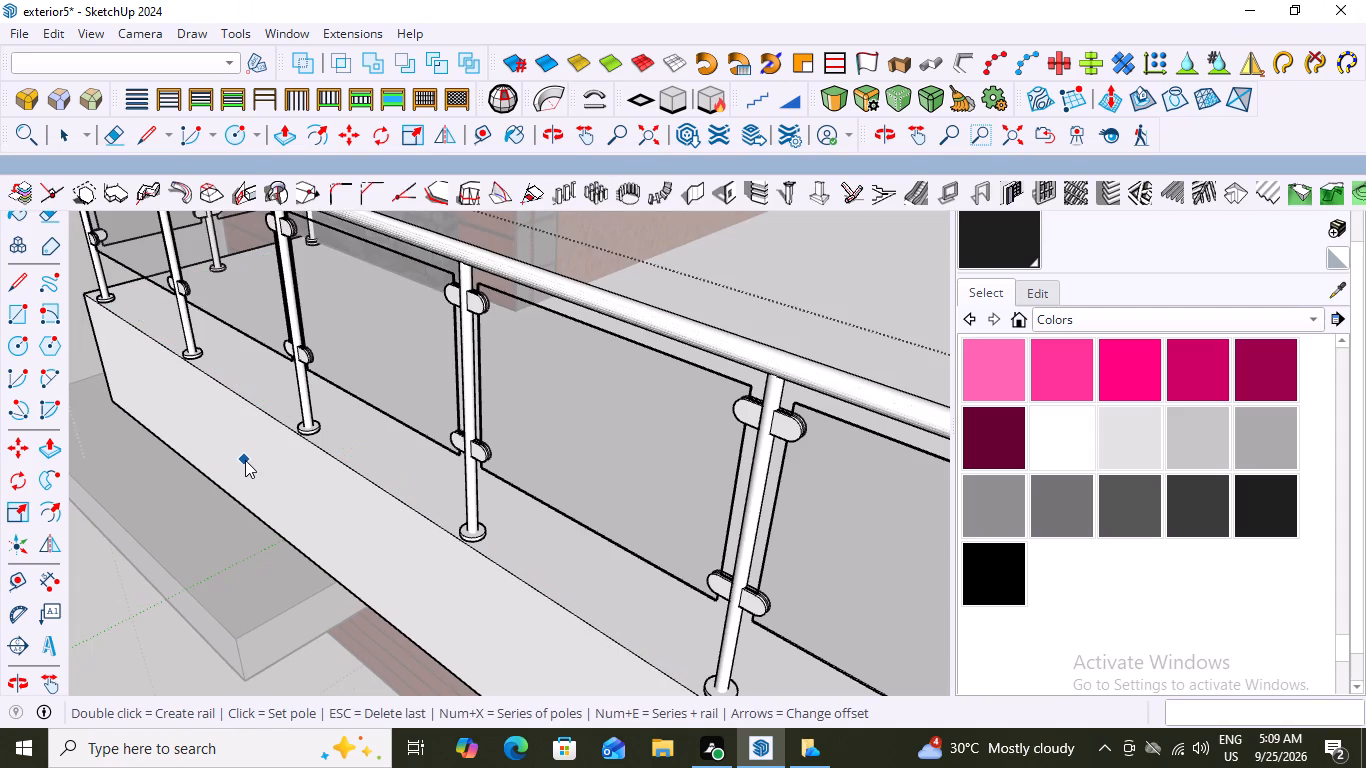
{"action": "scroll", "coordinate": [294, 447], "scroll_direction": "down", "scroll_amount": 5}
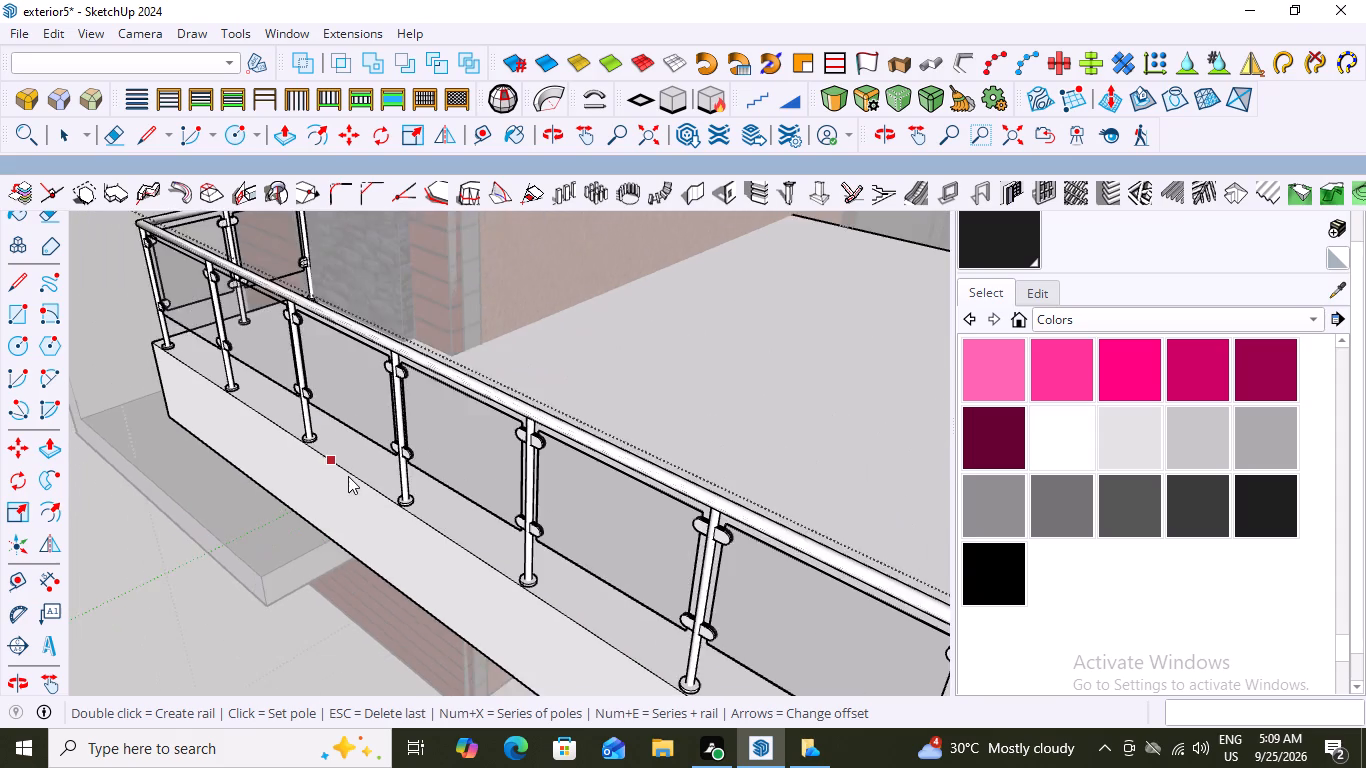
{"action": "scroll", "coordinate": [353, 472], "scroll_direction": "down", "scroll_amount": 13}
{"action": "scroll", "coordinate": [665, 425], "scroll_direction": "up", "scroll_amount": 3}
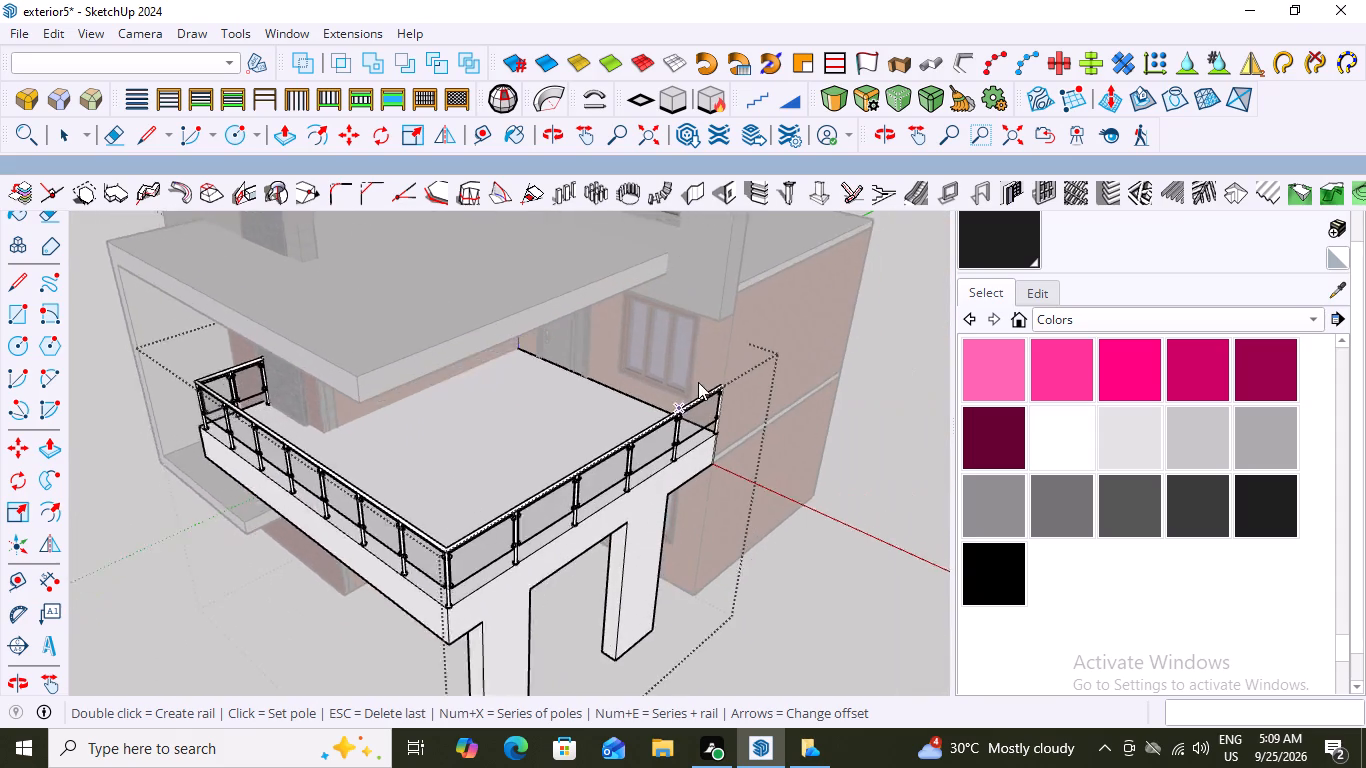
Examine the new balcony railing's poles, panels and corners from several sides, then close the balcony group and check it against the whole house.
{"action": "scroll", "coordinate": [698, 382], "scroll_direction": "up", "scroll_amount": 4}
{"action": "scroll", "coordinate": [656, 458], "scroll_direction": "up", "scroll_amount": 4}
{"action": "scroll", "coordinate": [586, 498], "scroll_direction": "up", "scroll_amount": 4}
{"action": "middle_click_drag", "start_coordinate": [551, 502], "coordinate": [563, 372]}
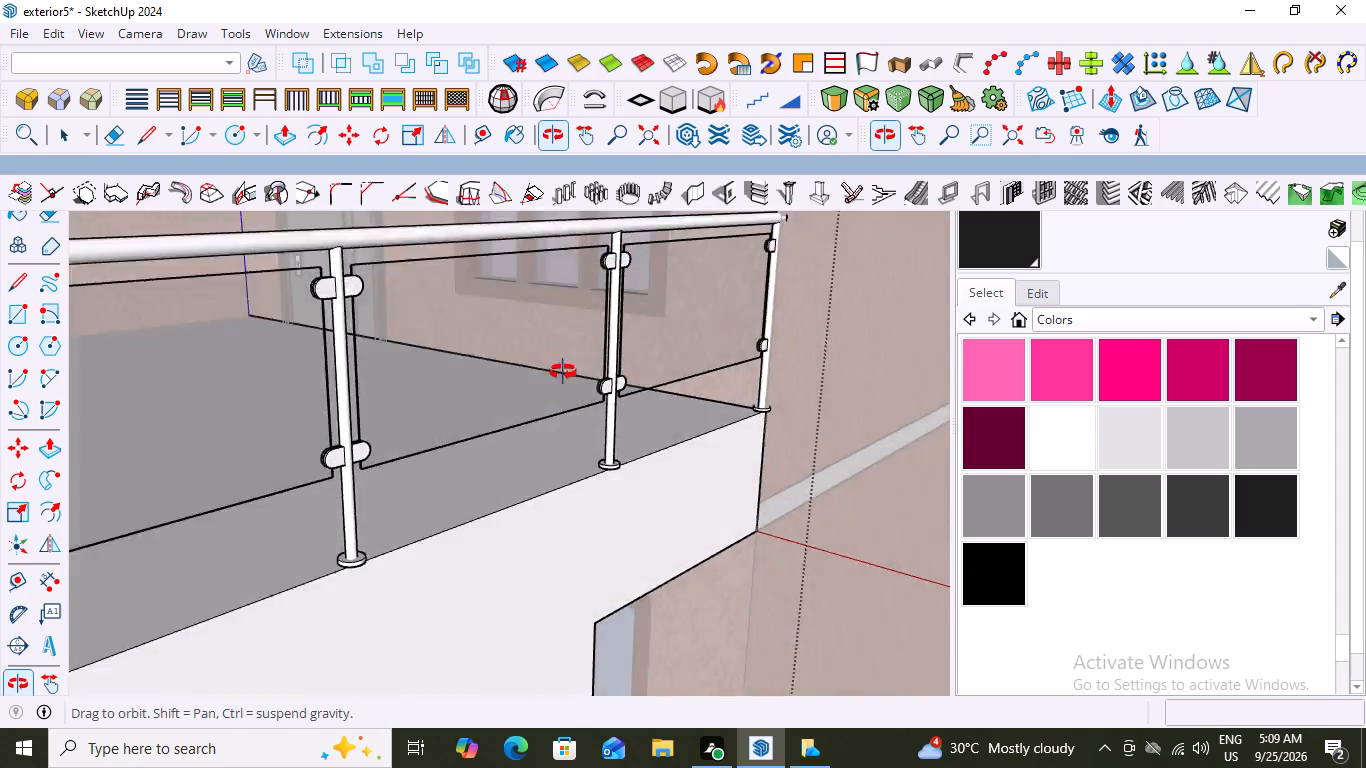
{"action": "middle_click_drag", "start_coordinate": [563, 372], "coordinate": [794, 384]}
{"action": "scroll", "coordinate": [729, 370], "scroll_direction": "down", "scroll_amount": 4}
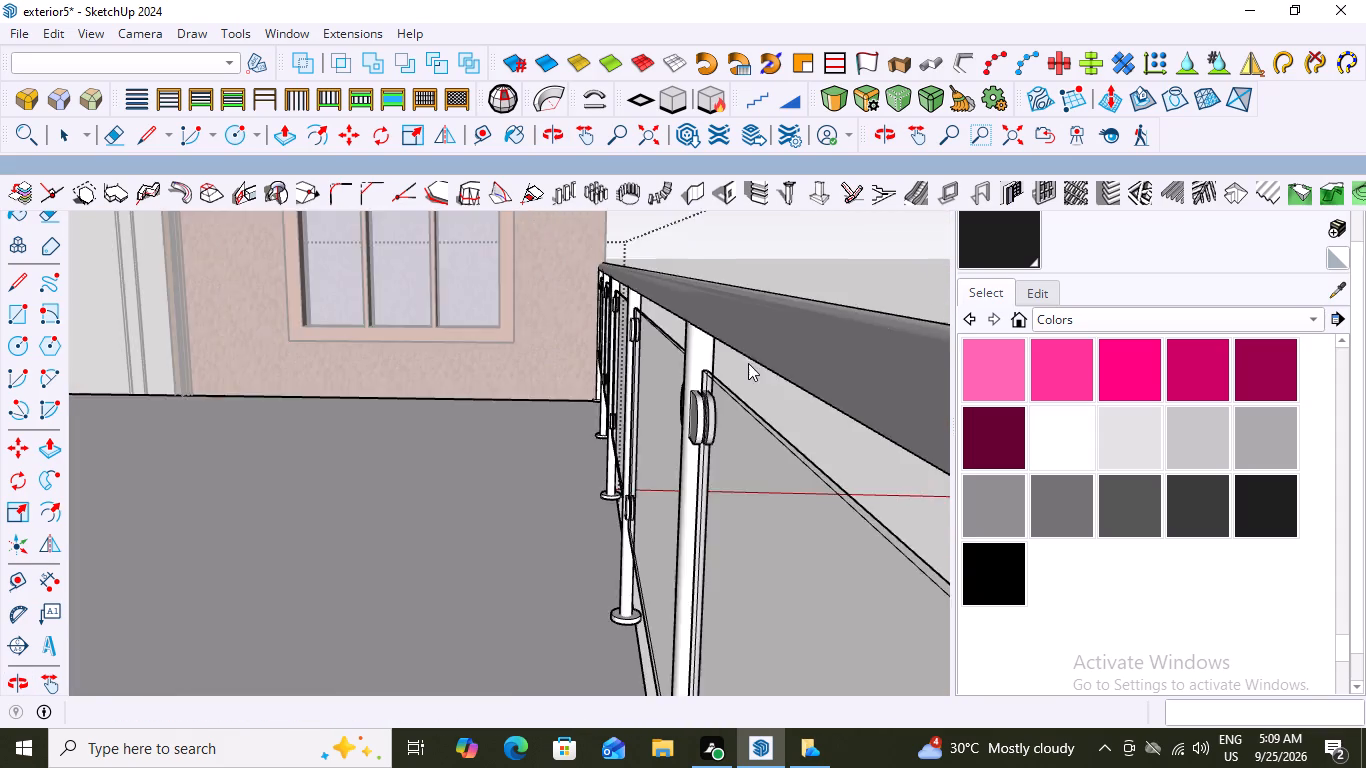
{"action": "scroll", "coordinate": [748, 363], "scroll_direction": "down", "scroll_amount": 10}
{"action": "scroll", "coordinate": [631, 422], "scroll_direction": "down", "scroll_amount": 17}
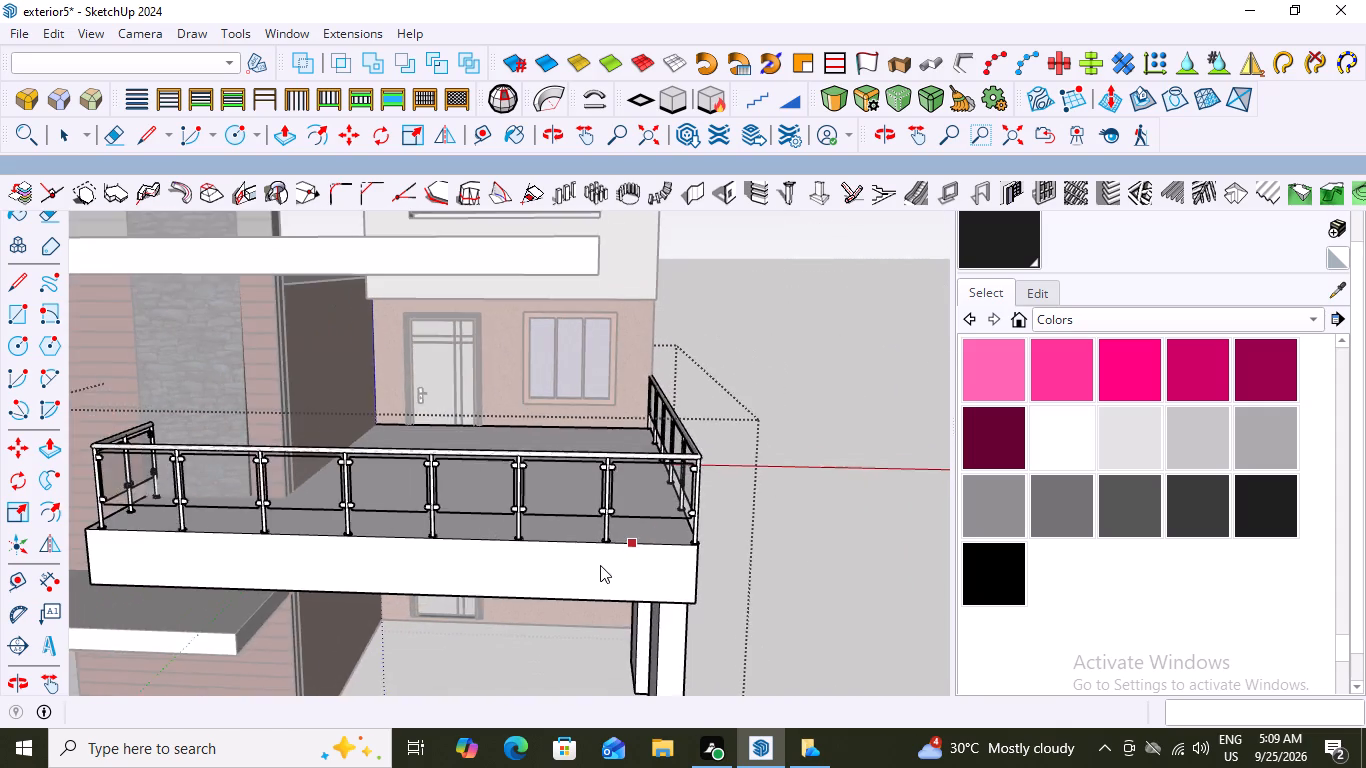
{"action": "middle_click_drag", "start_coordinate": [590, 550], "coordinate": [678, 529]}
{"action": "scroll", "coordinate": [678, 529], "scroll_direction": "down", "scroll_amount": 7}
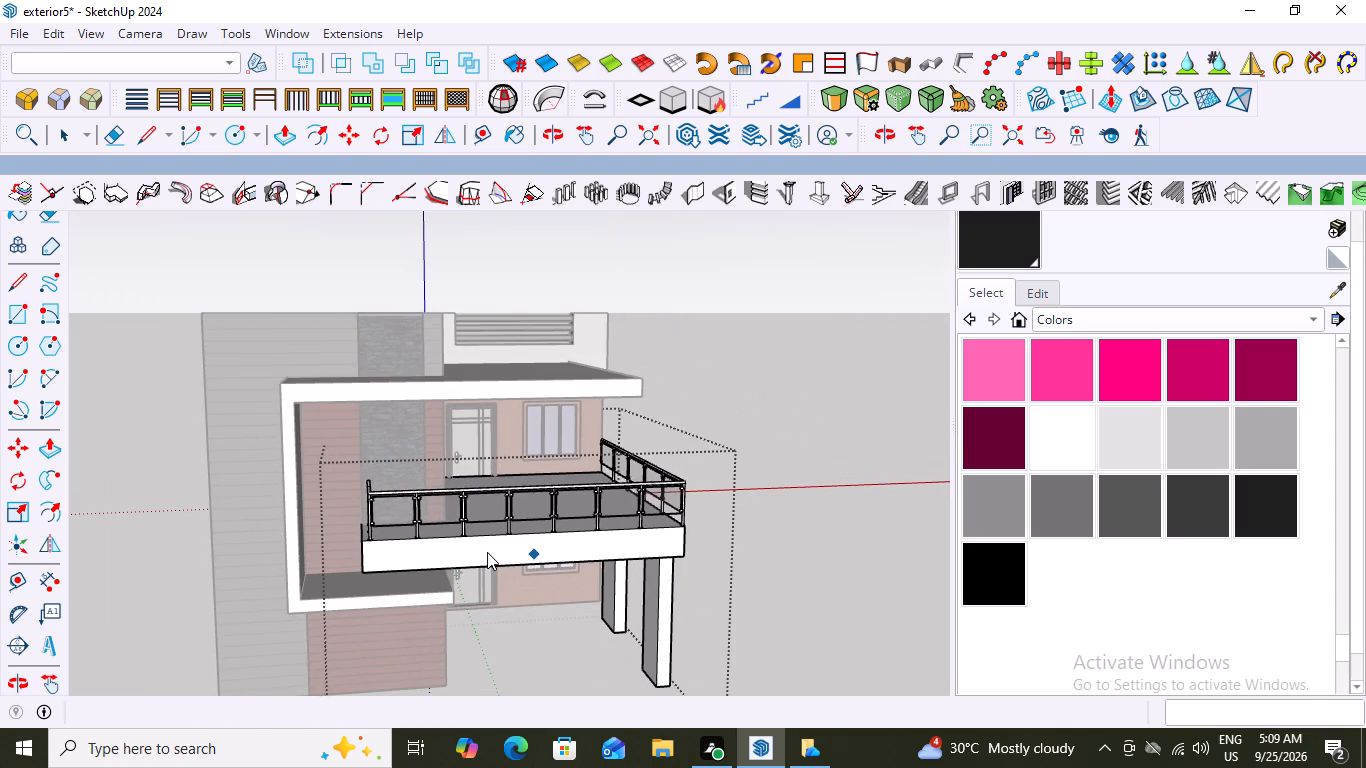
{"action": "scroll", "coordinate": [487, 552], "scroll_direction": "up", "scroll_amount": 11}
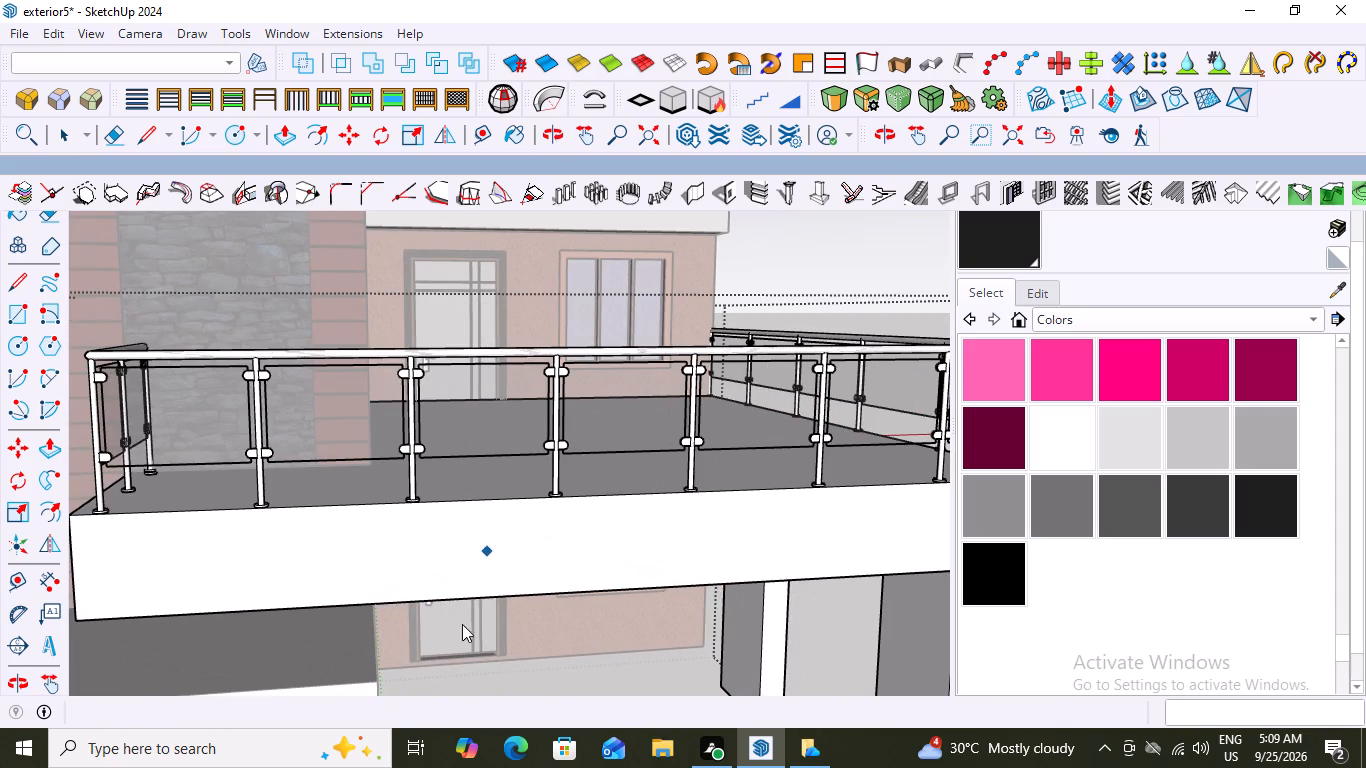
{"action": "middle_click_drag", "start_coordinate": [529, 421], "coordinate": [448, 538]}
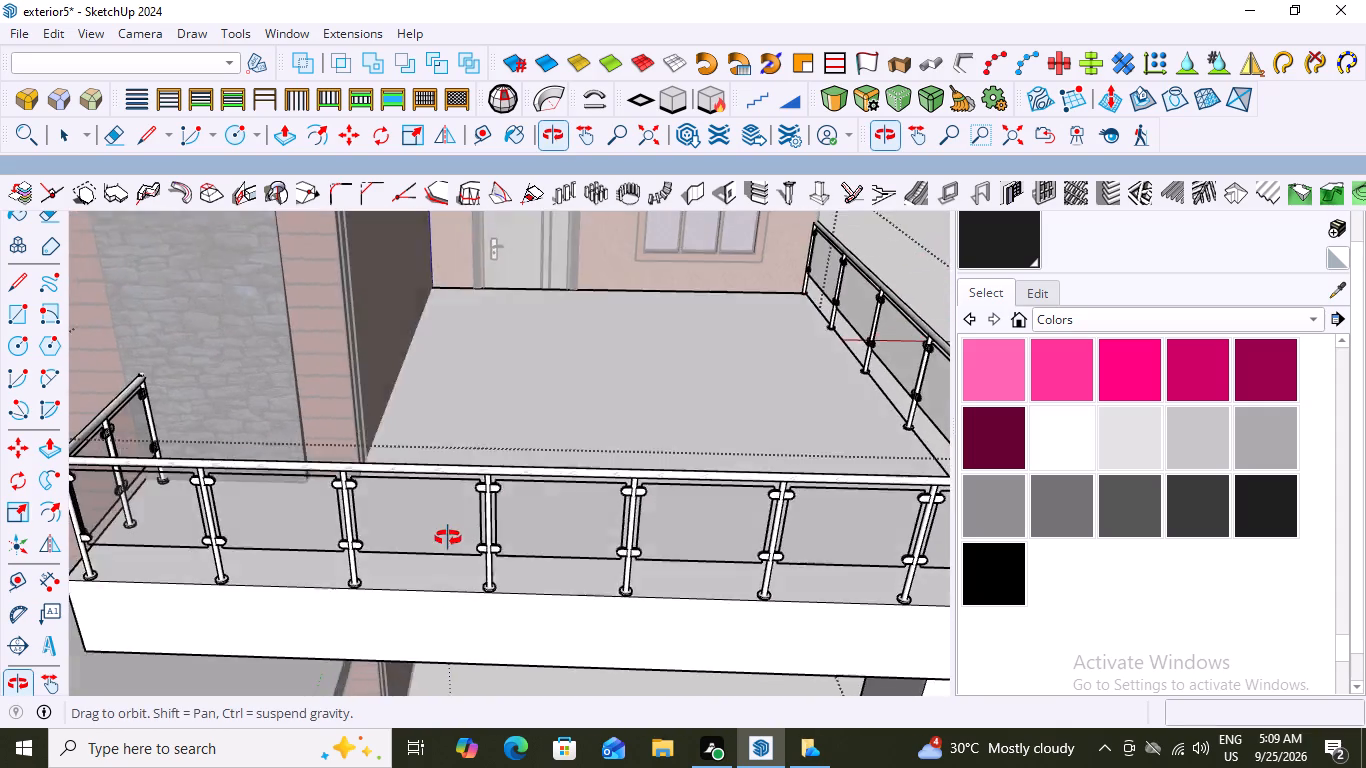
{"action": "middle_click_drag", "start_coordinate": [448, 538], "coordinate": [279, 436]}
{"action": "scroll", "coordinate": [570, 485], "scroll_direction": "down", "scroll_amount": 10}
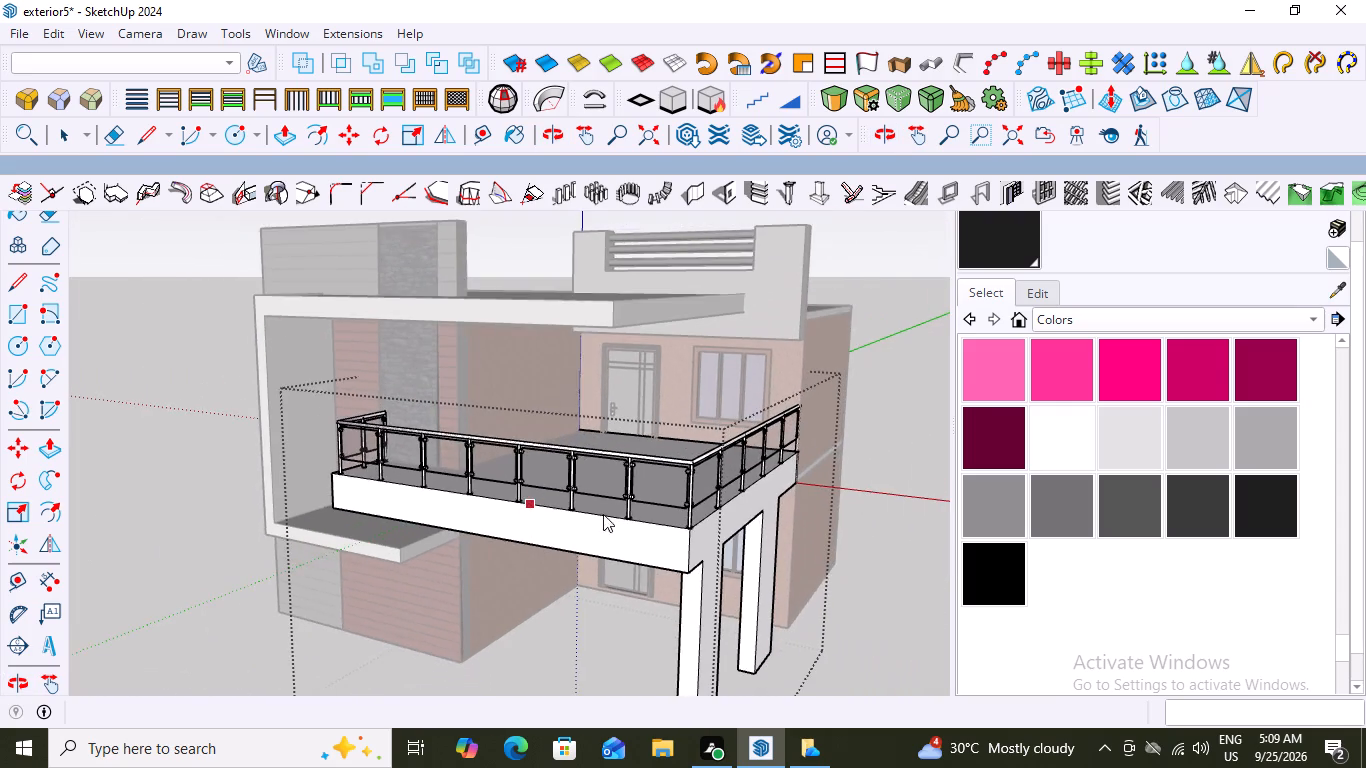
{"action": "middle_click_drag", "start_coordinate": [614, 509], "coordinate": [509, 580]}
{"action": "scroll", "coordinate": [510, 580], "scroll_direction": "up", "scroll_amount": 10}
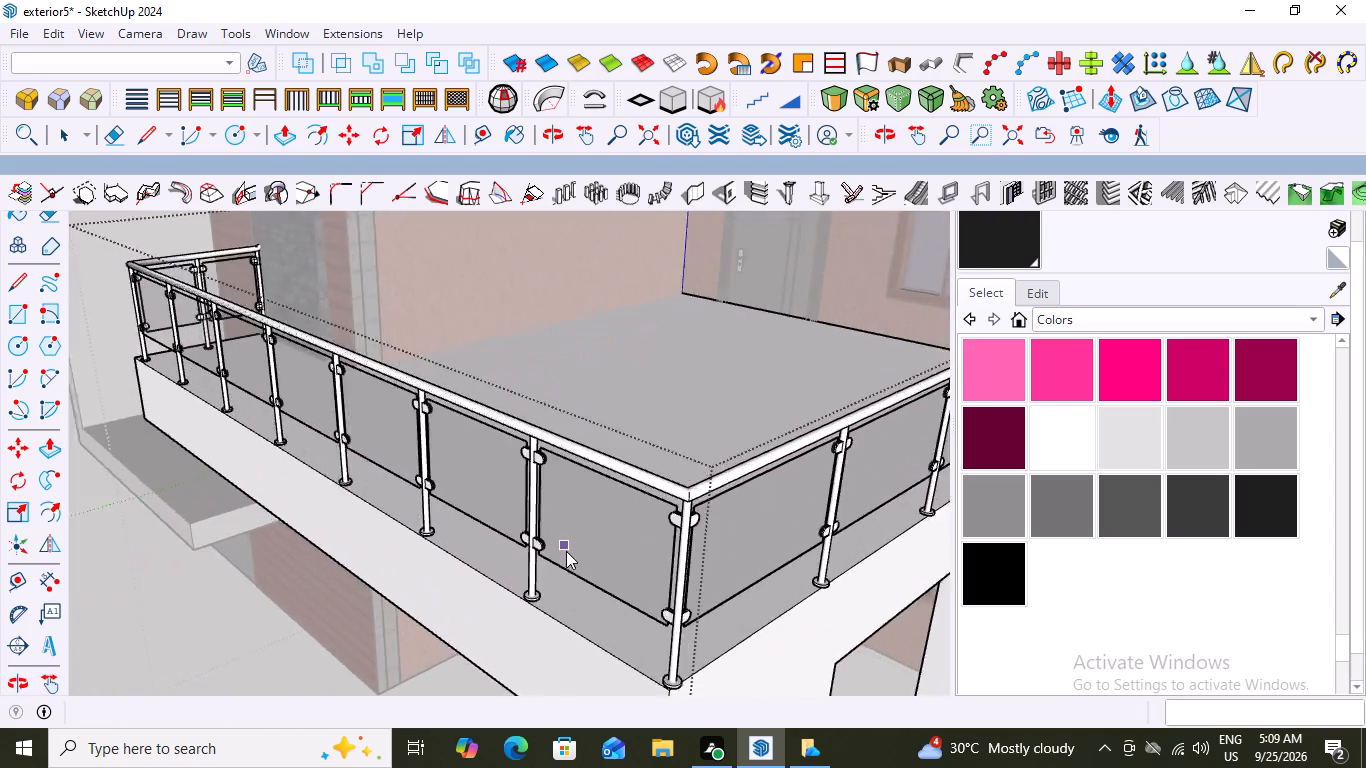
{"action": "scroll", "coordinate": [566, 551], "scroll_direction": "up", "scroll_amount": 6}
{"action": "scroll", "coordinate": [502, 606], "scroll_direction": "down", "scroll_amount": 1}
{"action": "scroll", "coordinate": [511, 611], "scroll_direction": "up", "scroll_amount": 4}
{"action": "scroll", "coordinate": [487, 547], "scroll_direction": "down", "scroll_amount": 6}
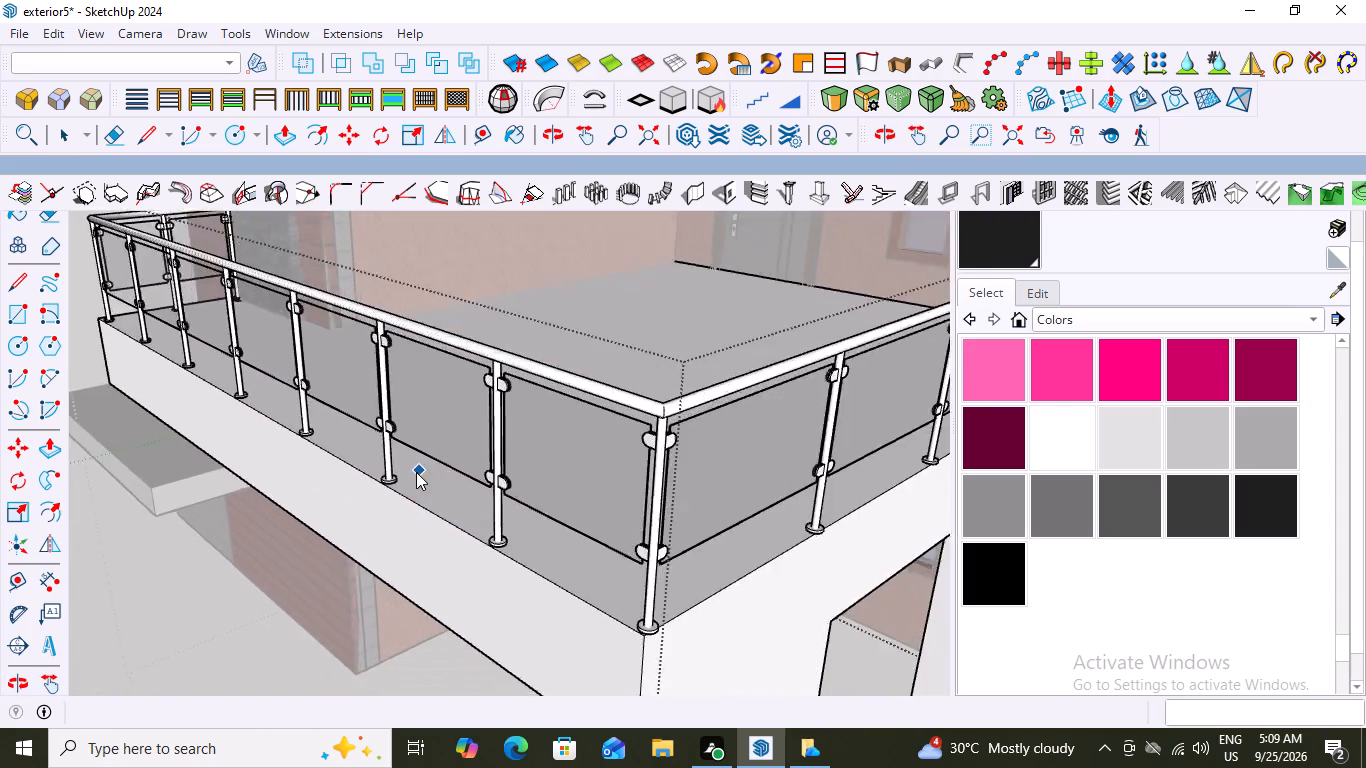
{"action": "scroll", "coordinate": [416, 472], "scroll_direction": "down", "scroll_amount": 12}
{"action": "scroll", "coordinate": [633, 492], "scroll_direction": "up", "scroll_amount": 11}
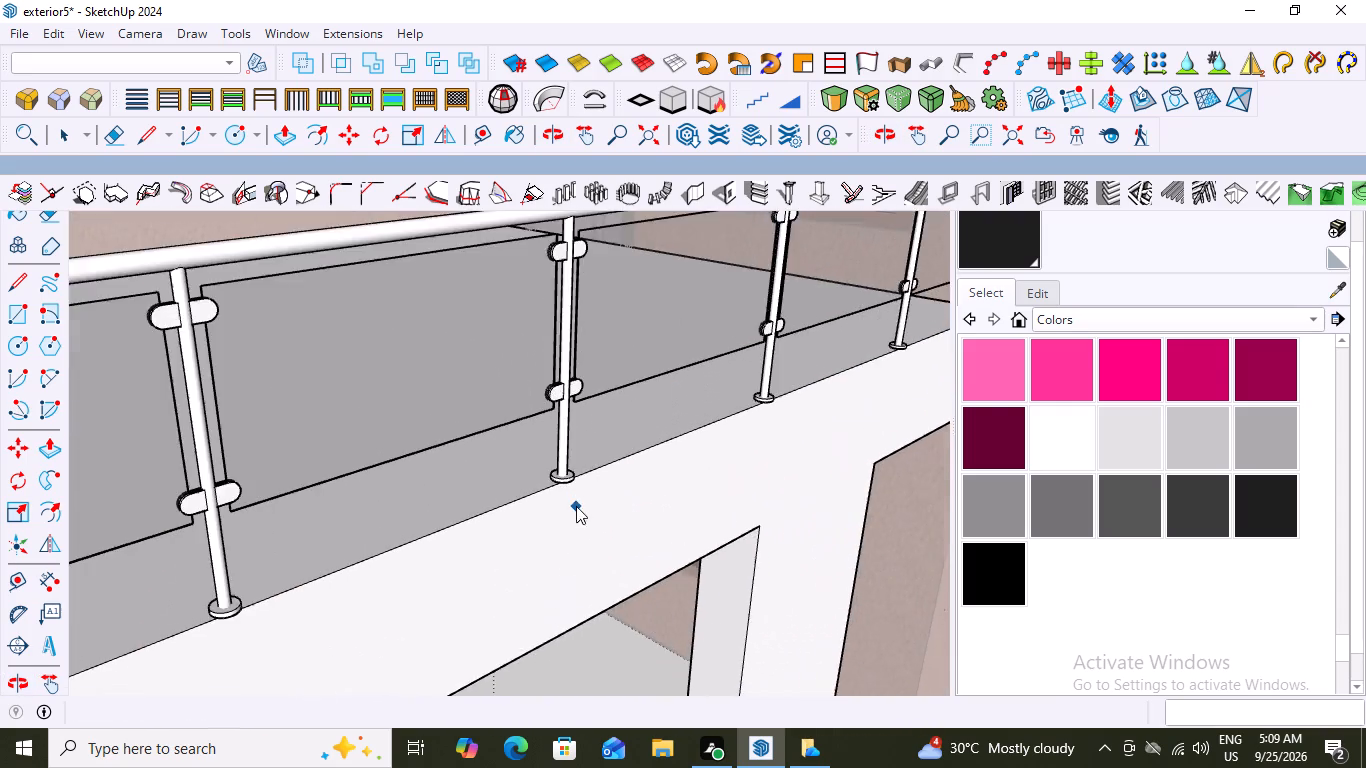
{"action": "scroll", "coordinate": [576, 506], "scroll_direction": "up", "scroll_amount": 6}
{"action": "scroll", "coordinate": [569, 484], "scroll_direction": "down", "scroll_amount": 1}
{"action": "scroll", "coordinate": [569, 484], "scroll_direction": "up", "scroll_amount": 4}
{"action": "scroll", "coordinate": [433, 474], "scroll_direction": "down", "scroll_amount": 11}
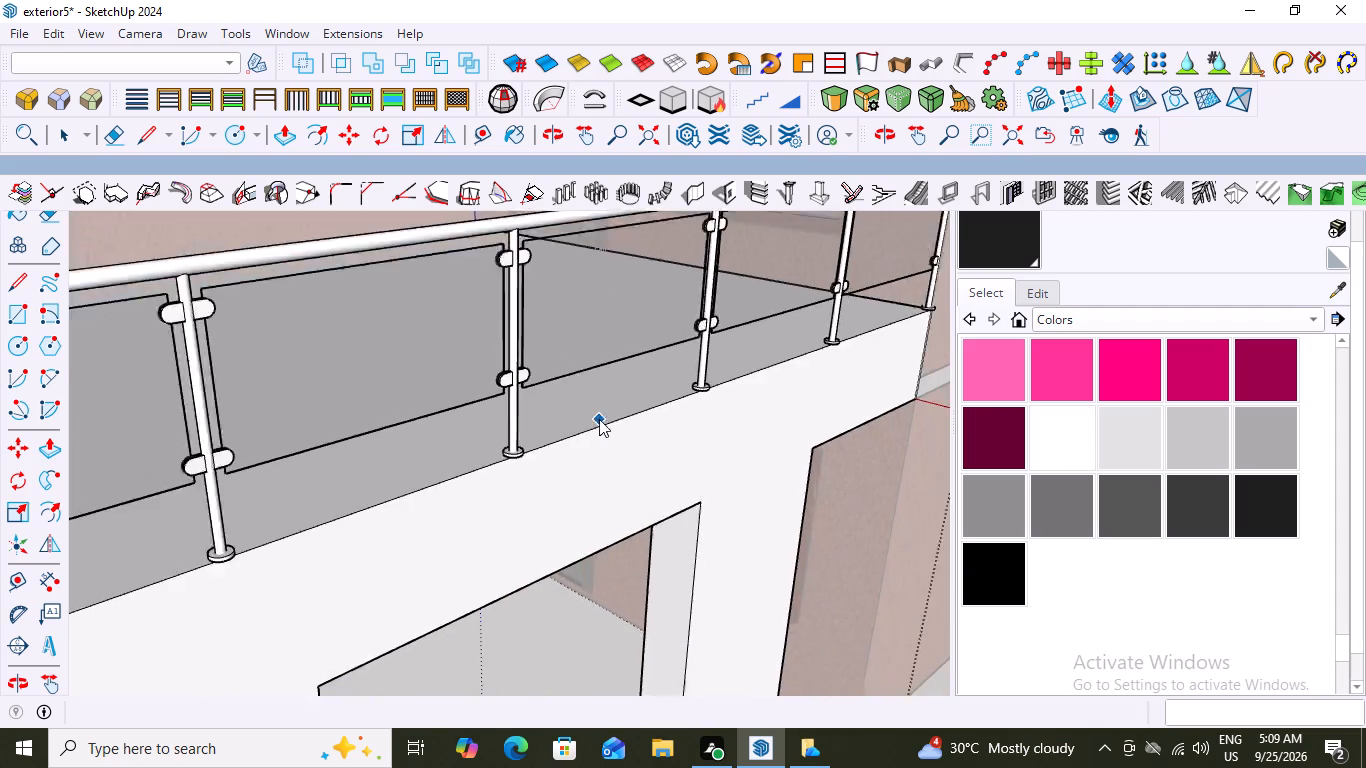
{"action": "scroll", "coordinate": [599, 419], "scroll_direction": "down", "scroll_amount": 20}
{"action": "scroll", "coordinate": [599, 419], "scroll_direction": "down", "scroll_amount": 1}
{"action": "middle_click_drag", "start_coordinate": [463, 506], "coordinate": [730, 498]}
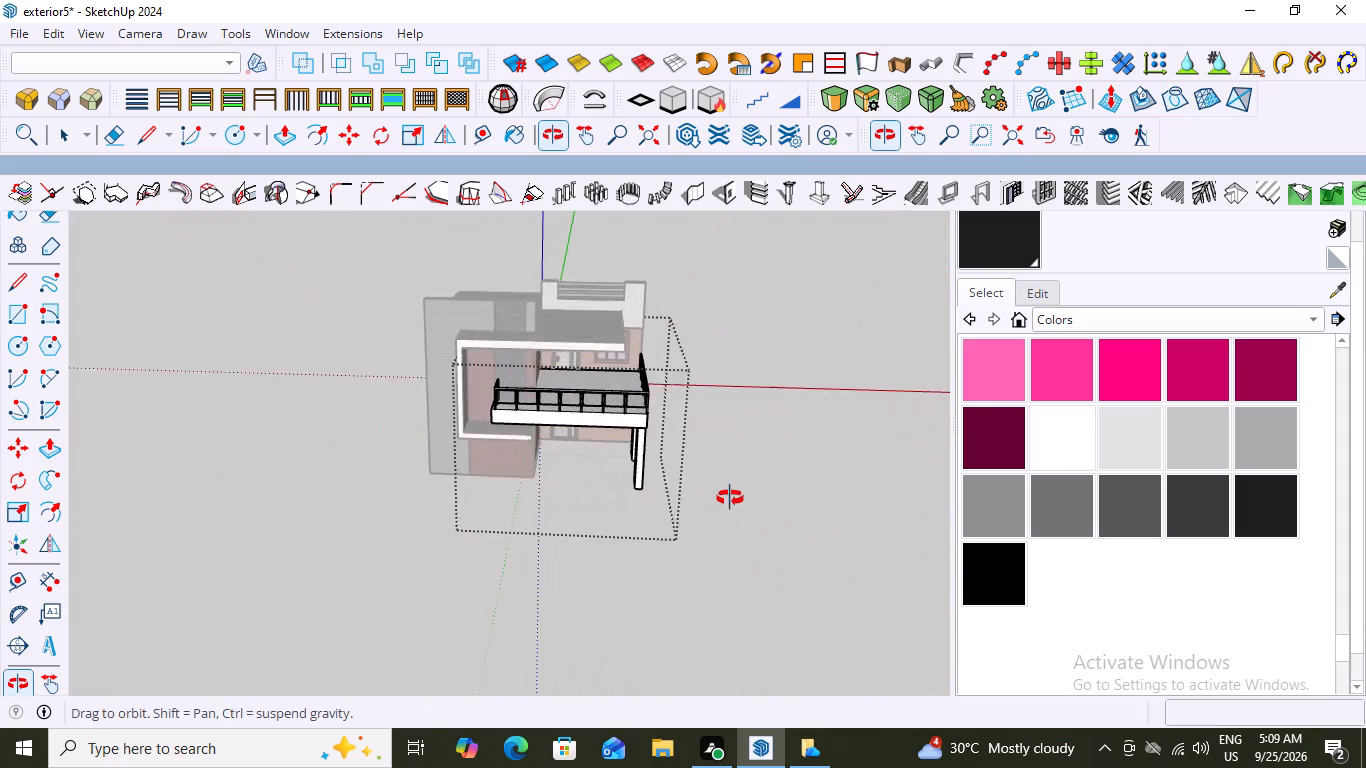
{"action": "middle_click_drag", "start_coordinate": [730, 498], "coordinate": [732, 483]}
{"action": "key", "text": "space"}
{"action": "left_click", "coordinate": [748, 286]}
{"action": "scroll", "coordinate": [597, 423], "scroll_direction": "up", "scroll_amount": 1}
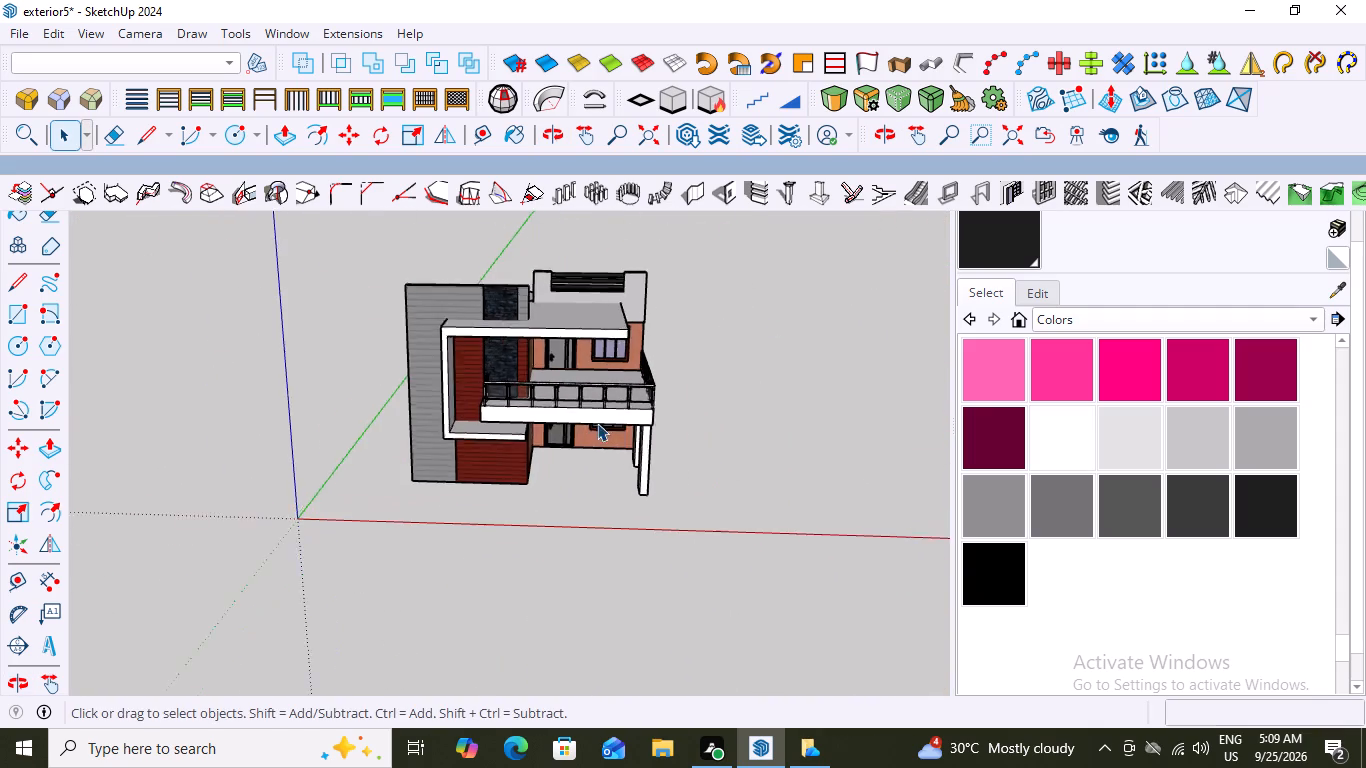
{"action": "scroll", "coordinate": [597, 423], "scroll_direction": "up", "scroll_amount": 4}
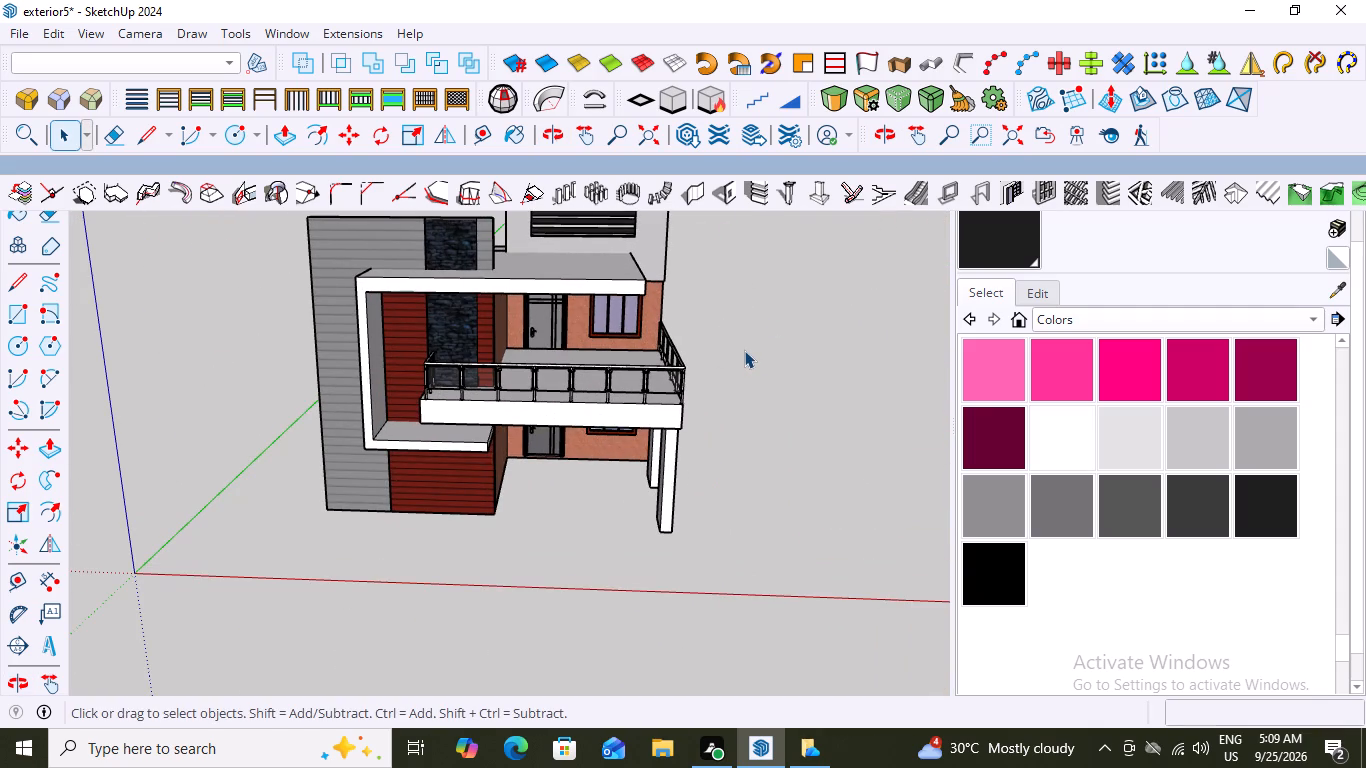
Undo the closing of the balcony group and the creation of the railing.
{"action": "key", "text": "ctrl+z"}
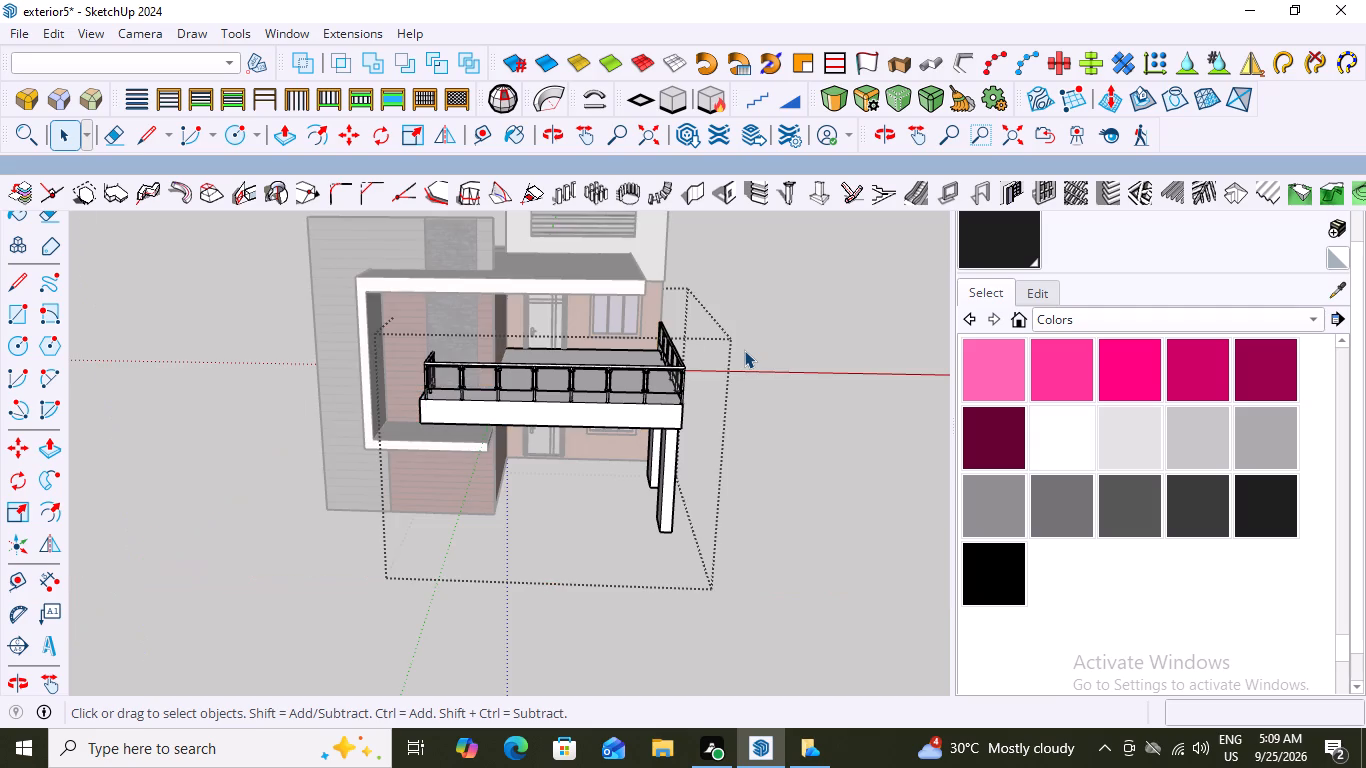
{"action": "key", "text": "ctrl+z"}
Start a MajRail Type C railing on the balcony with 36" height and zero run and perpendicular offsets, discarding any stray first pole.
{"action": "scroll", "coordinate": [476, 387], "scroll_direction": "up", "scroll_amount": 3}
{"action": "middle_click_drag", "start_coordinate": [429, 362], "coordinate": [449, 426]}
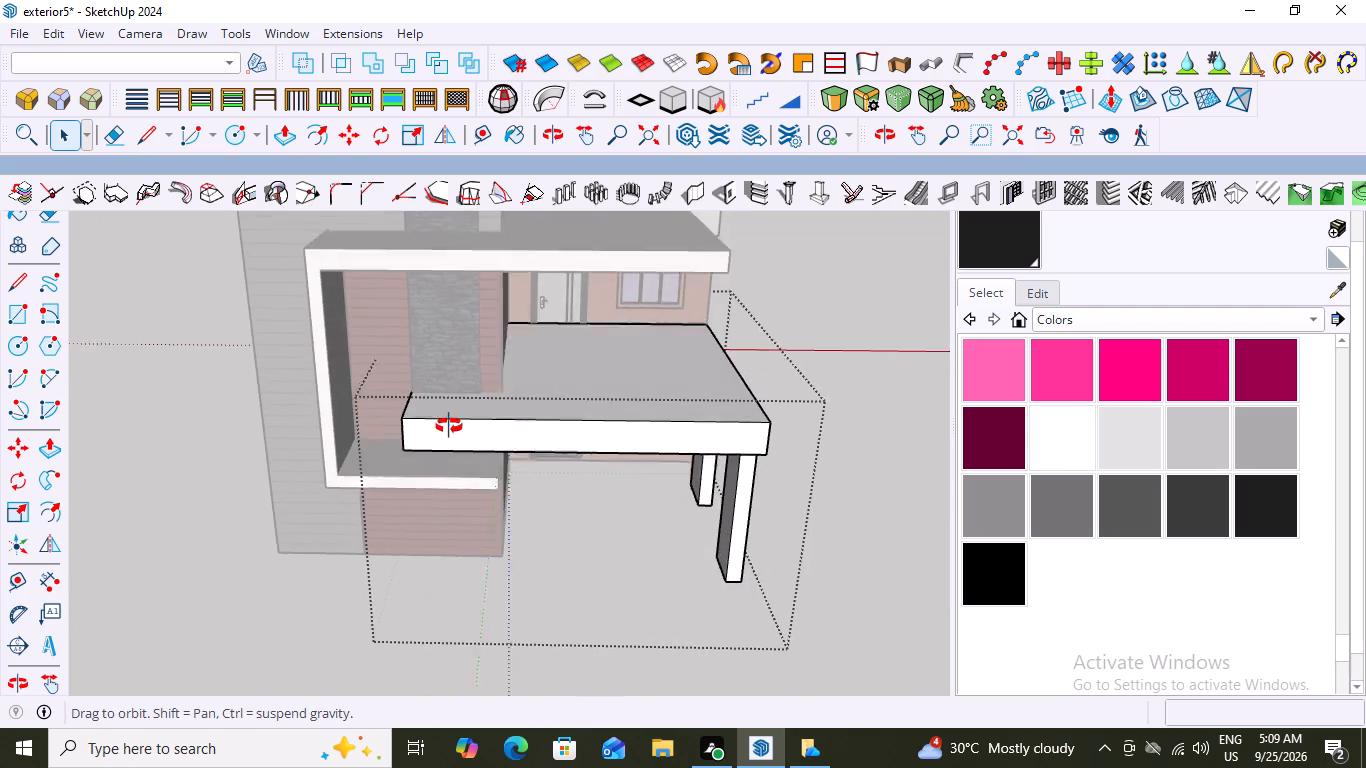
{"action": "middle_click_drag", "start_coordinate": [449, 426], "coordinate": [449, 431]}
{"action": "scroll", "coordinate": [673, 323], "scroll_direction": "up", "scroll_amount": 5}
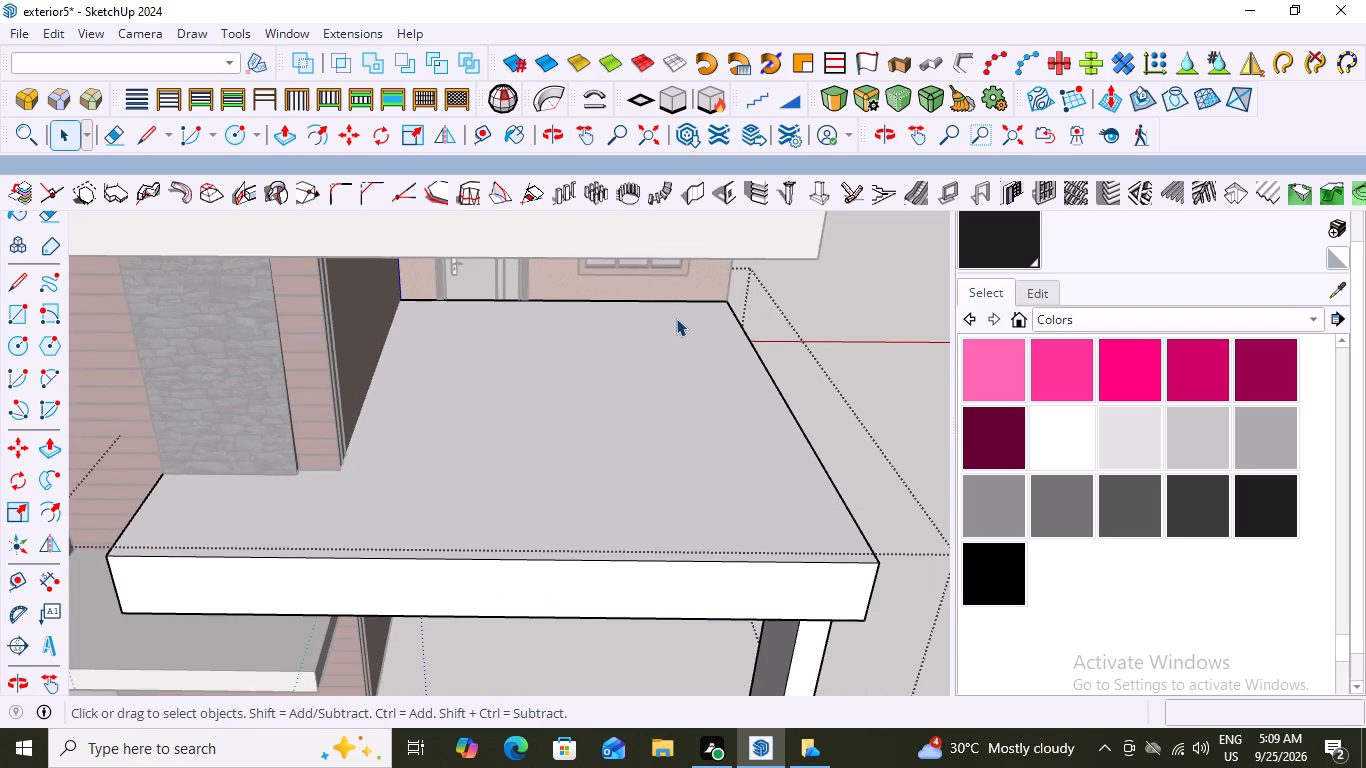
{"action": "left_click", "coordinate": [339, 27]}
{"action": "left_click", "coordinate": [386, 236]}
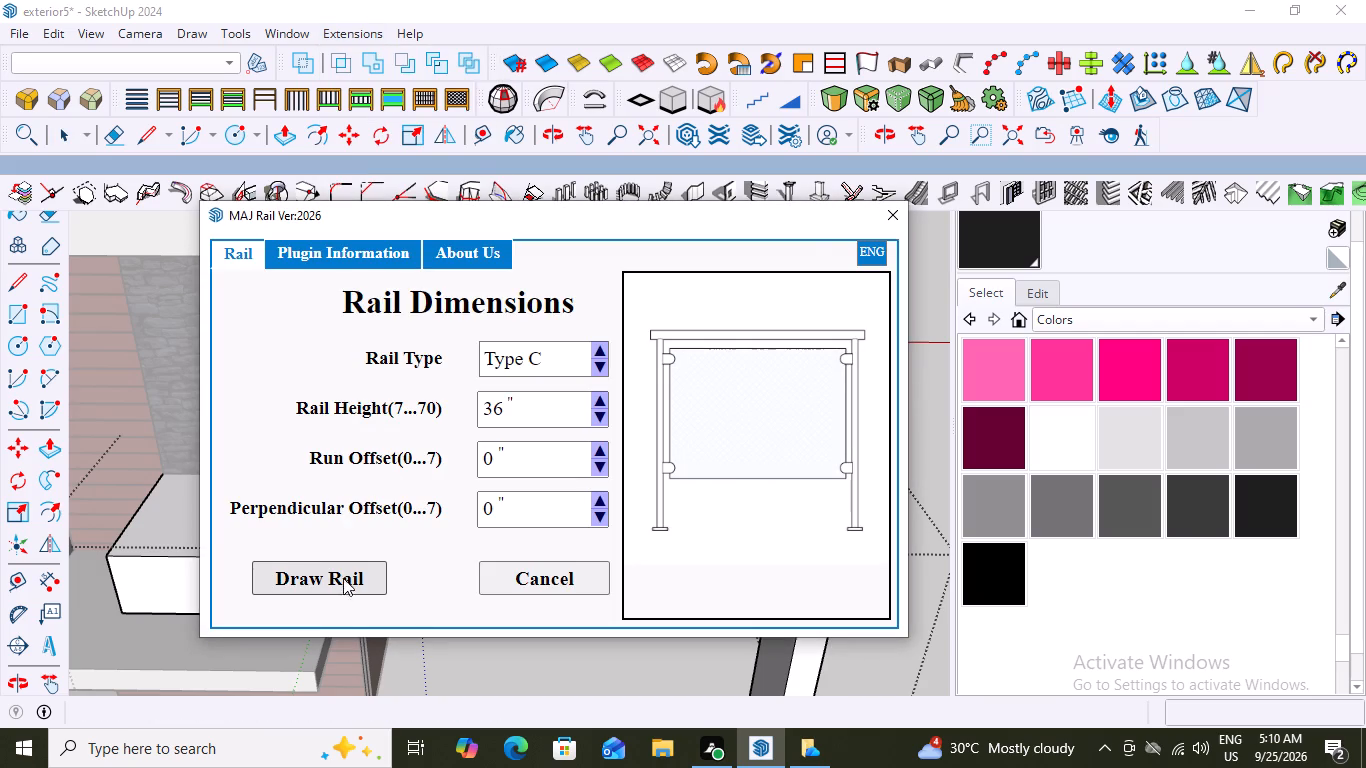
{"action": "double_click", "coordinate": [328, 578]}
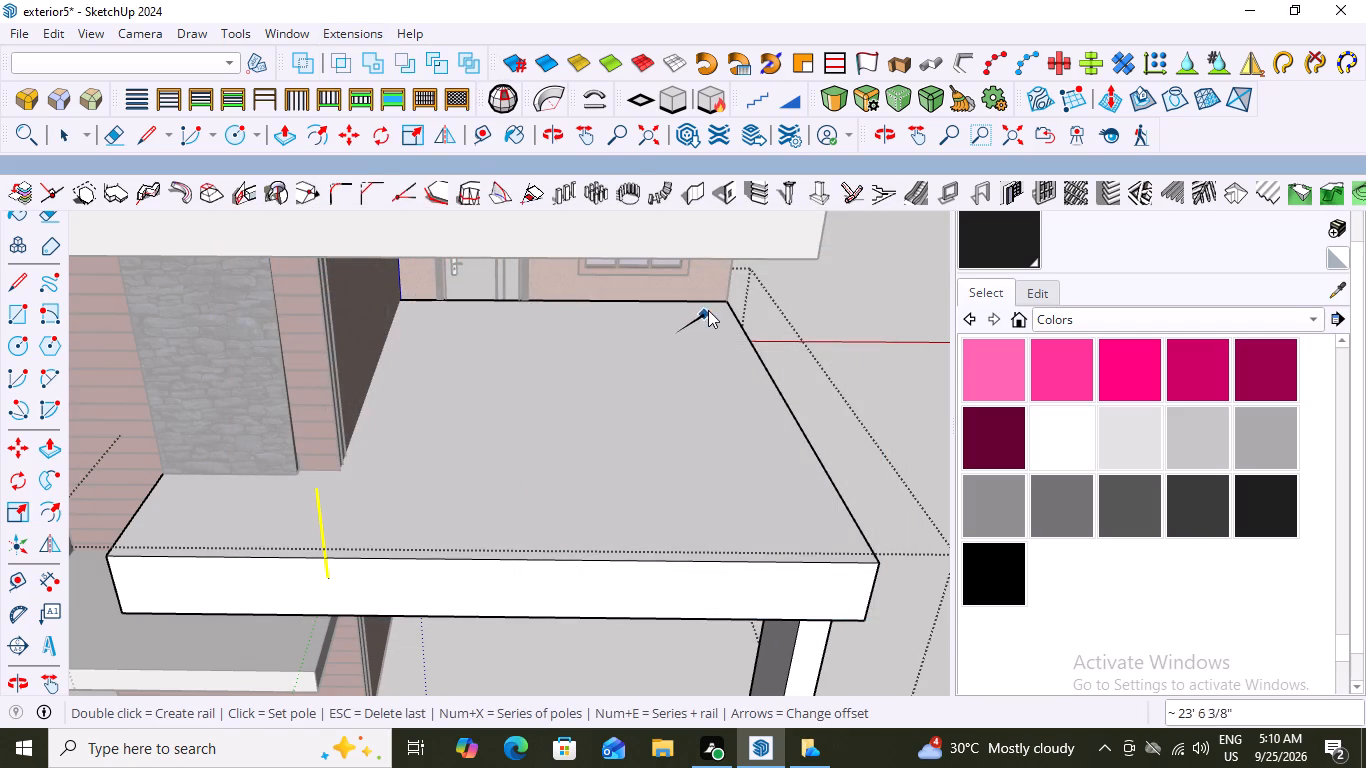
{"action": "key", "text": "Escape"}
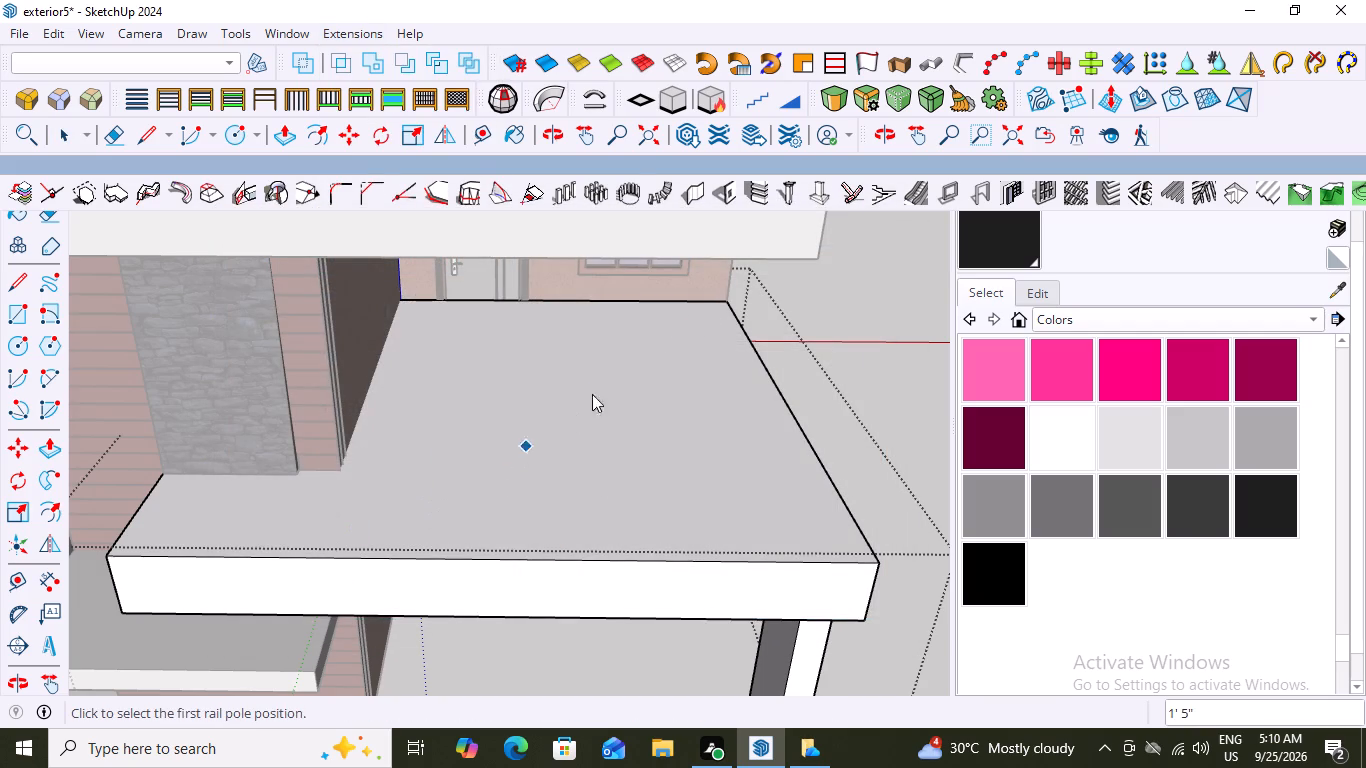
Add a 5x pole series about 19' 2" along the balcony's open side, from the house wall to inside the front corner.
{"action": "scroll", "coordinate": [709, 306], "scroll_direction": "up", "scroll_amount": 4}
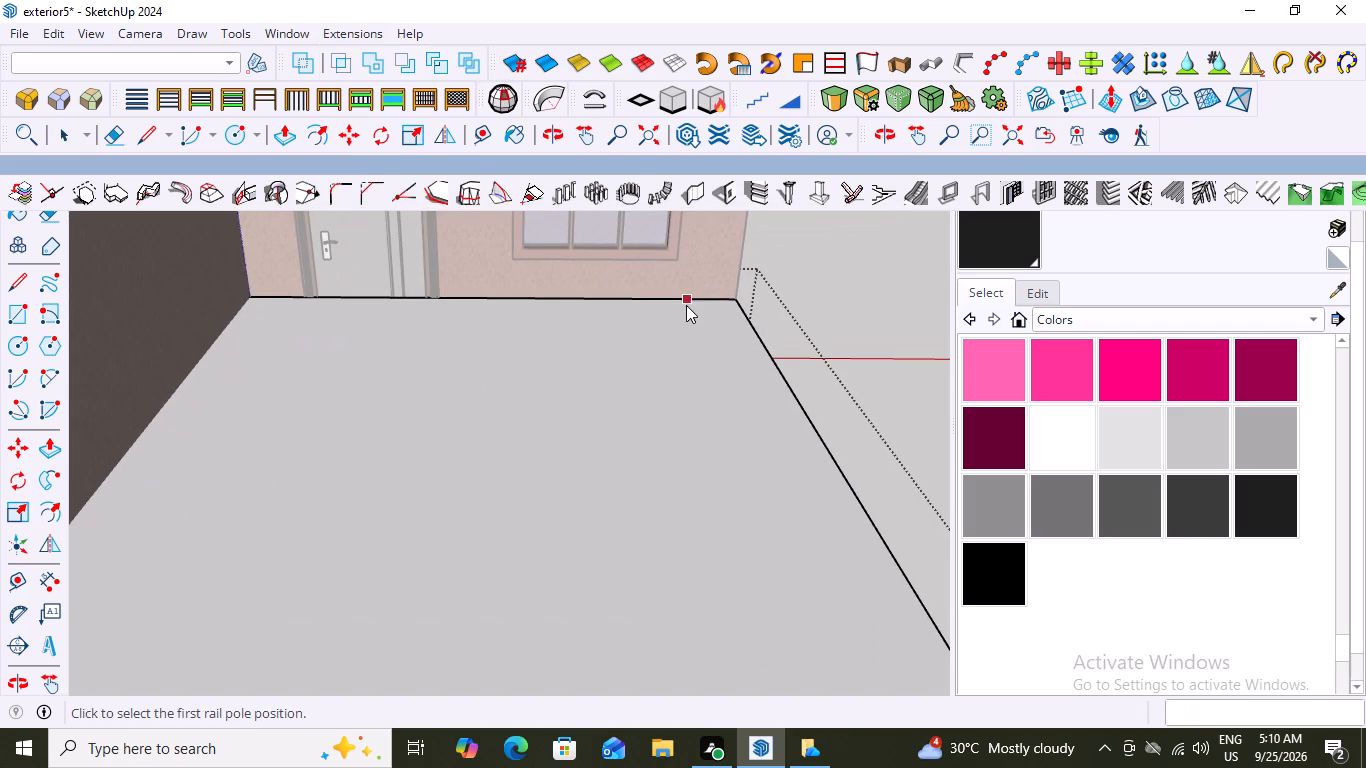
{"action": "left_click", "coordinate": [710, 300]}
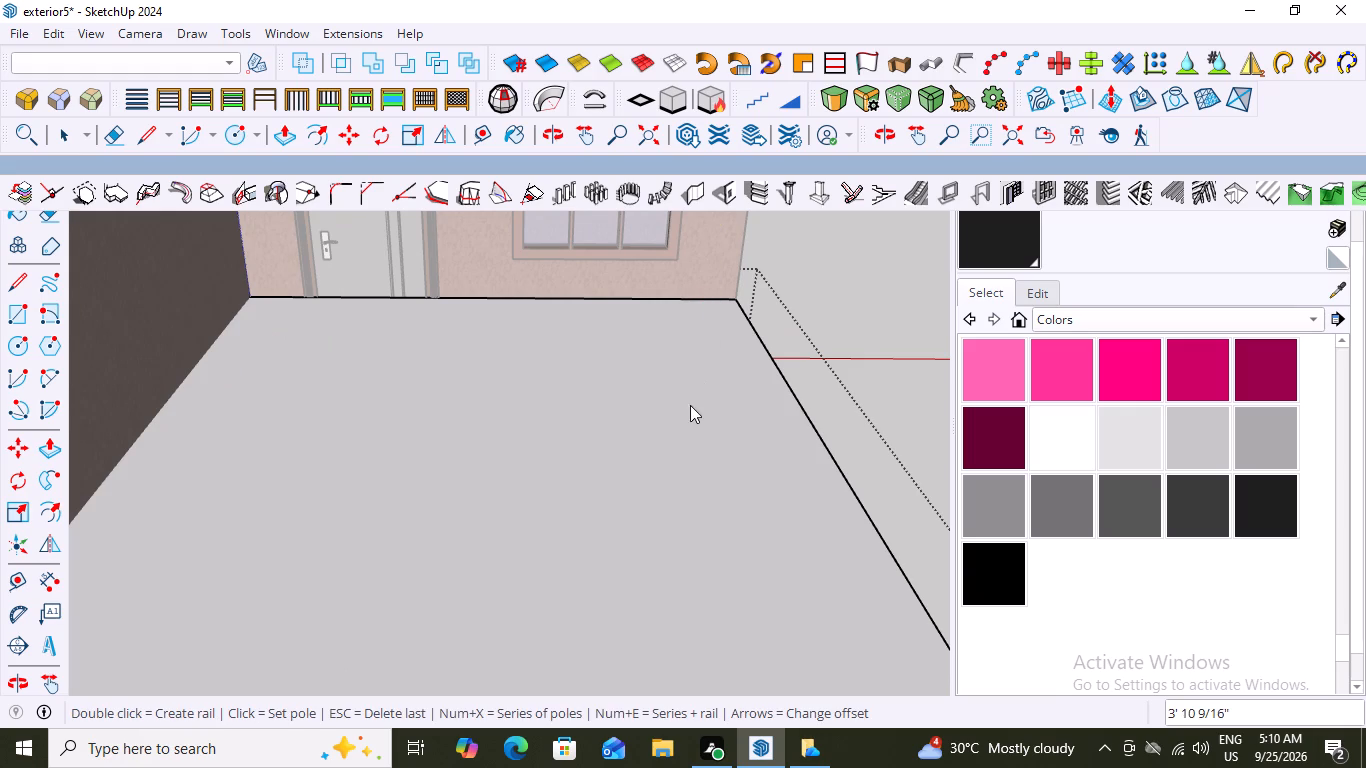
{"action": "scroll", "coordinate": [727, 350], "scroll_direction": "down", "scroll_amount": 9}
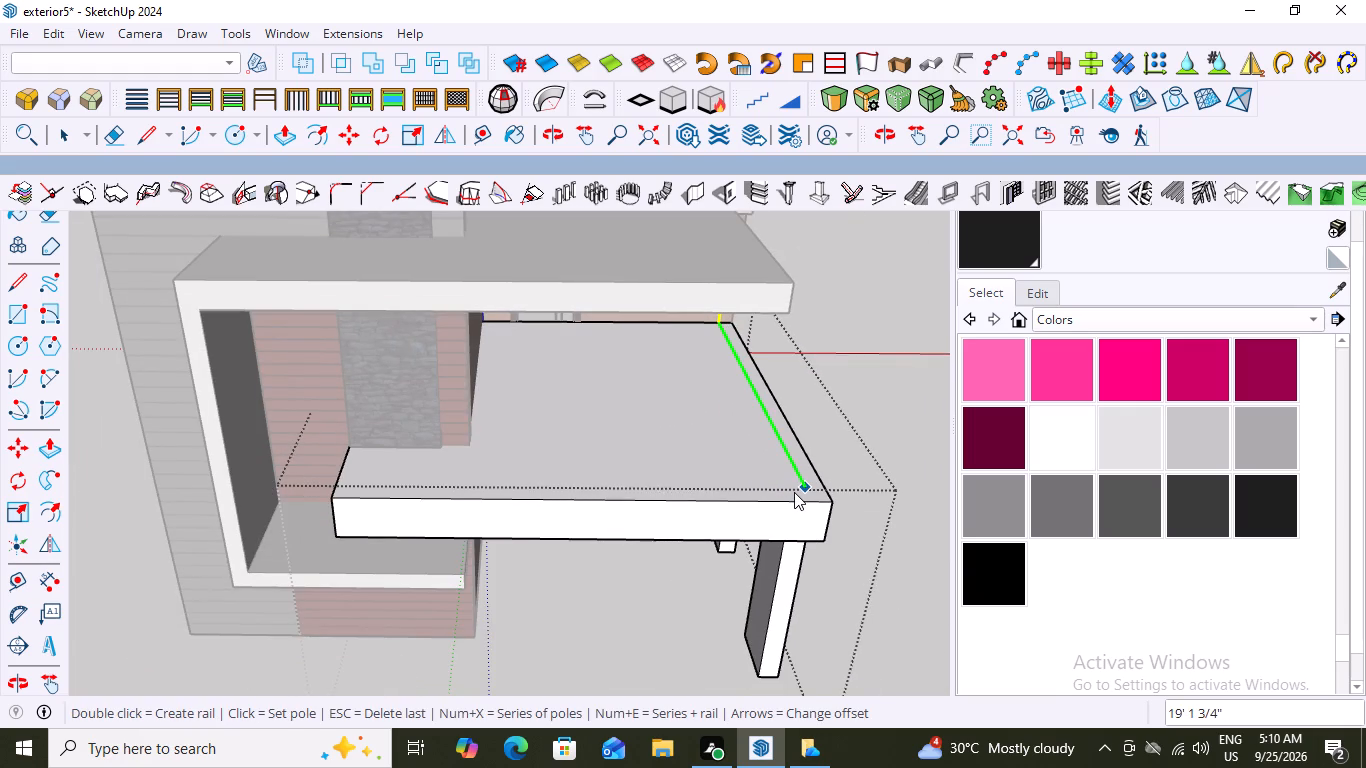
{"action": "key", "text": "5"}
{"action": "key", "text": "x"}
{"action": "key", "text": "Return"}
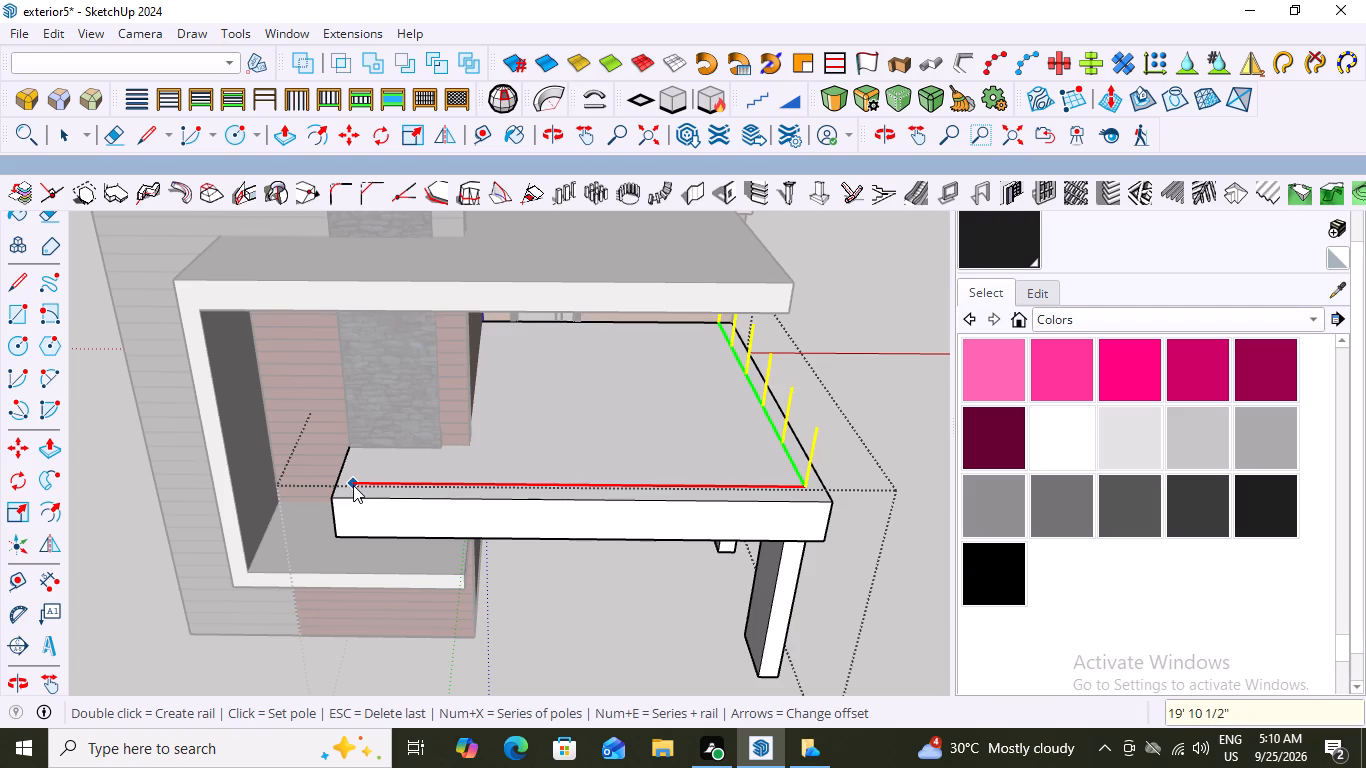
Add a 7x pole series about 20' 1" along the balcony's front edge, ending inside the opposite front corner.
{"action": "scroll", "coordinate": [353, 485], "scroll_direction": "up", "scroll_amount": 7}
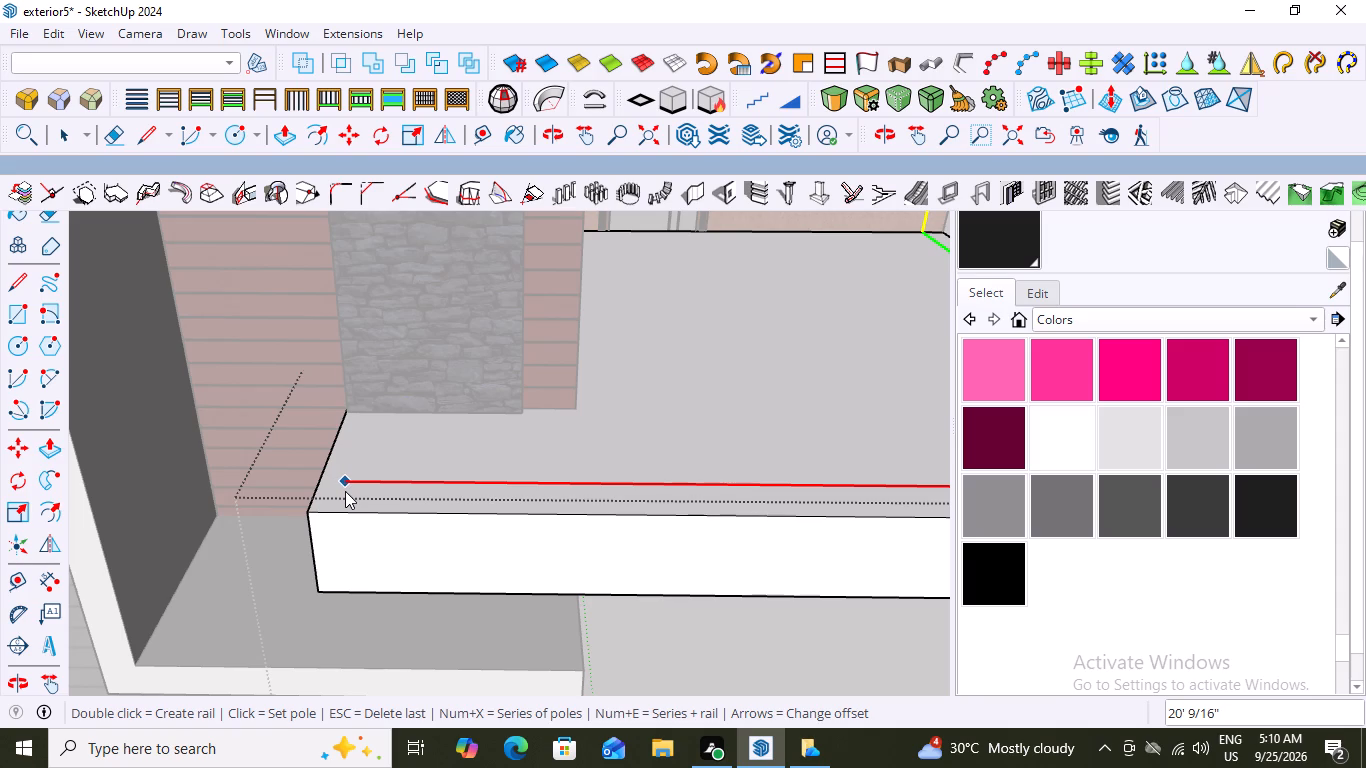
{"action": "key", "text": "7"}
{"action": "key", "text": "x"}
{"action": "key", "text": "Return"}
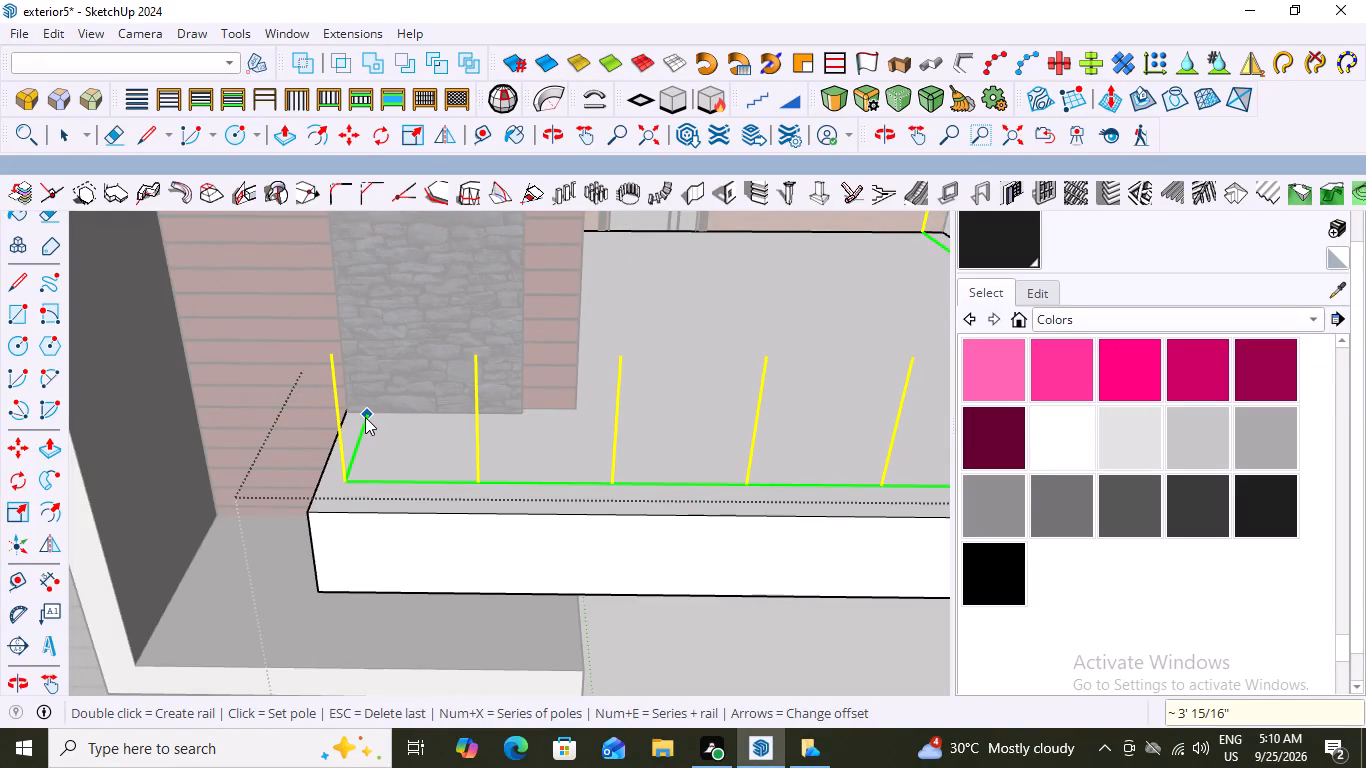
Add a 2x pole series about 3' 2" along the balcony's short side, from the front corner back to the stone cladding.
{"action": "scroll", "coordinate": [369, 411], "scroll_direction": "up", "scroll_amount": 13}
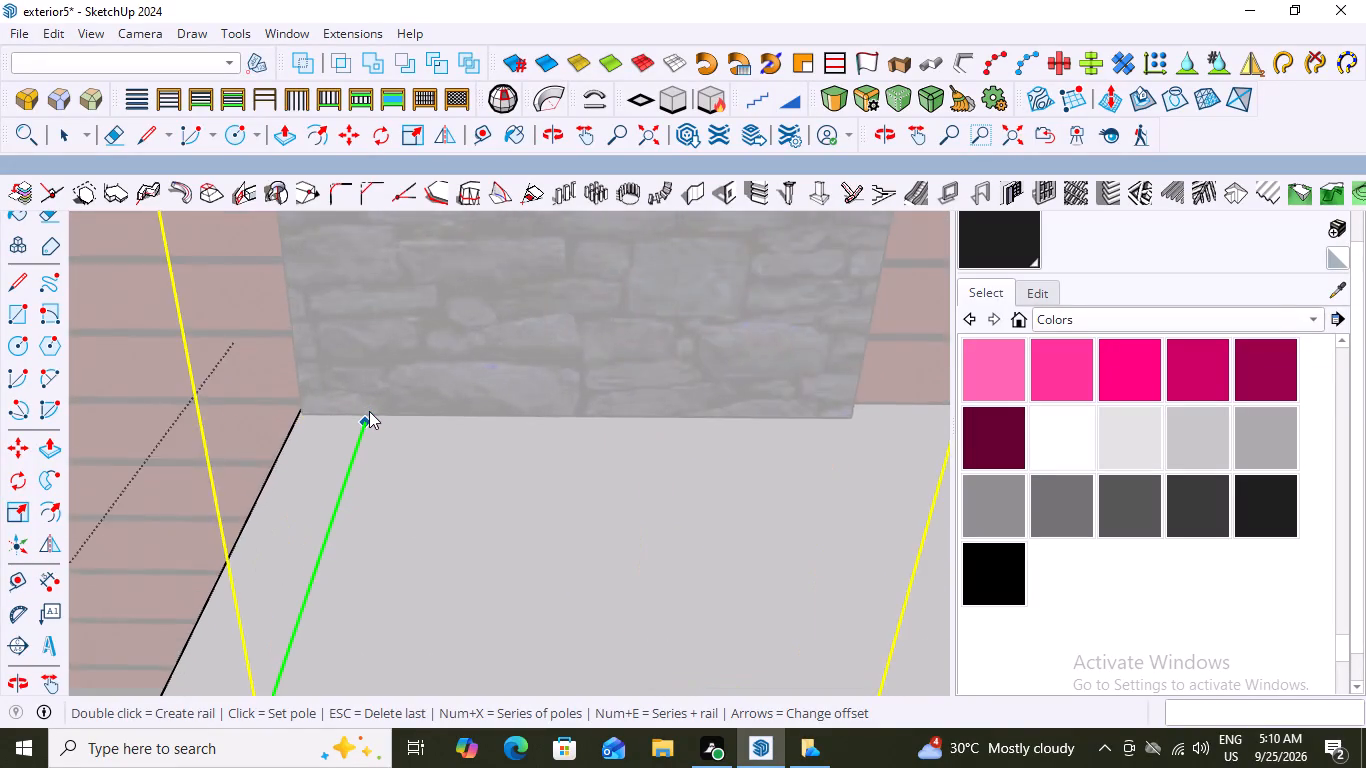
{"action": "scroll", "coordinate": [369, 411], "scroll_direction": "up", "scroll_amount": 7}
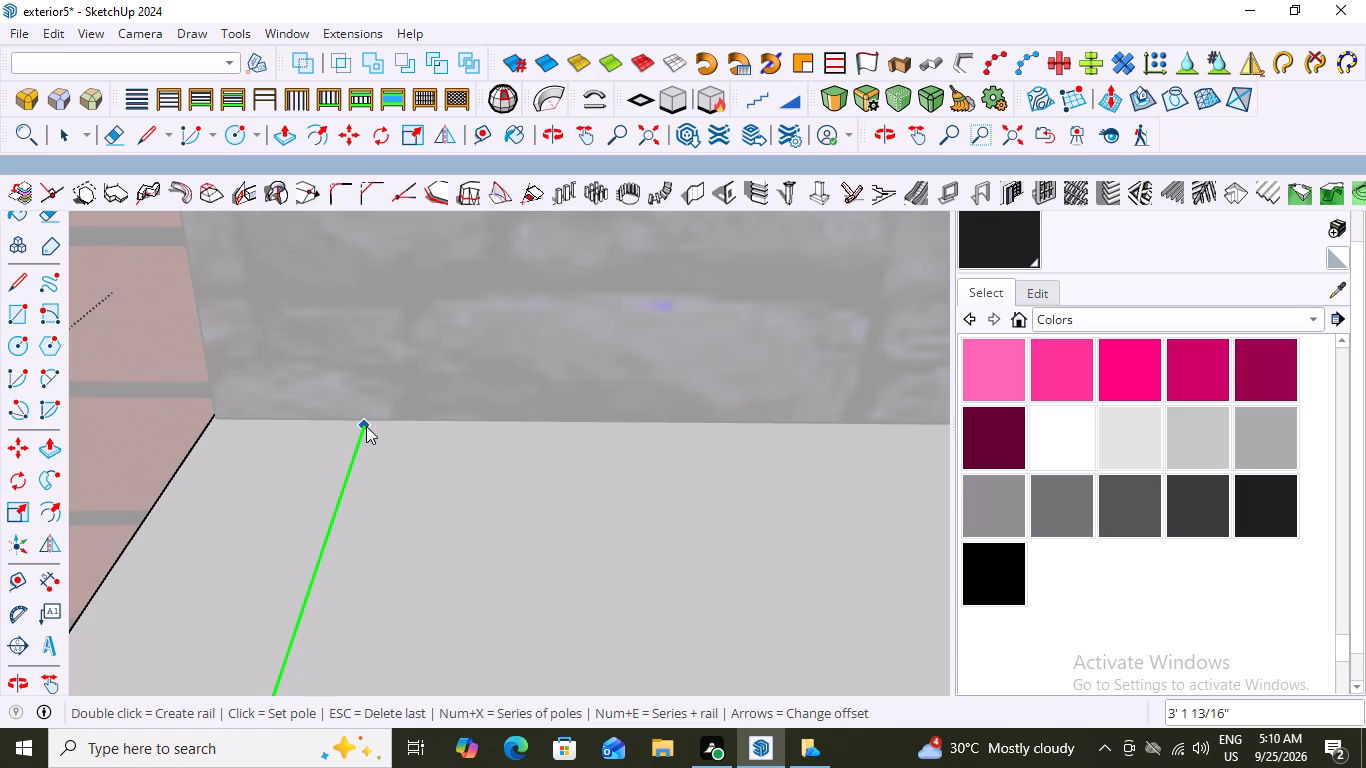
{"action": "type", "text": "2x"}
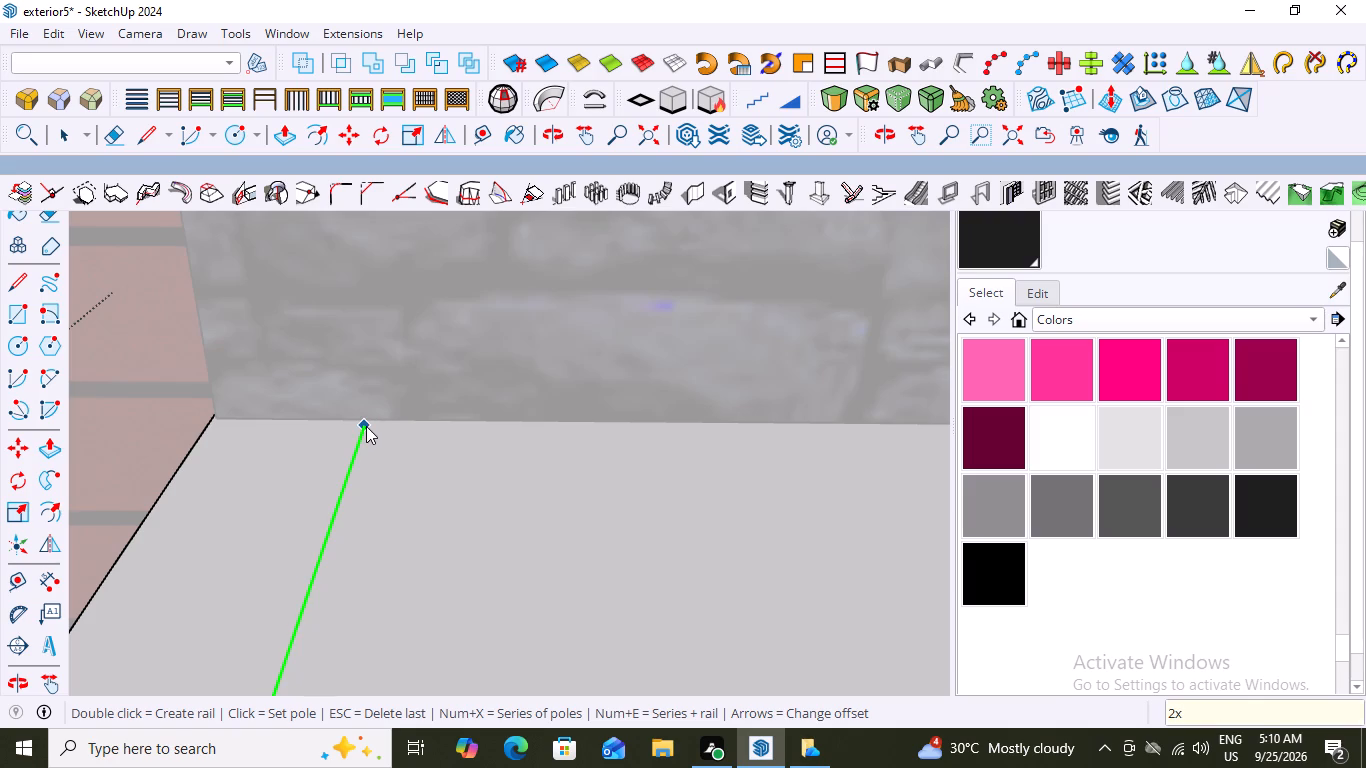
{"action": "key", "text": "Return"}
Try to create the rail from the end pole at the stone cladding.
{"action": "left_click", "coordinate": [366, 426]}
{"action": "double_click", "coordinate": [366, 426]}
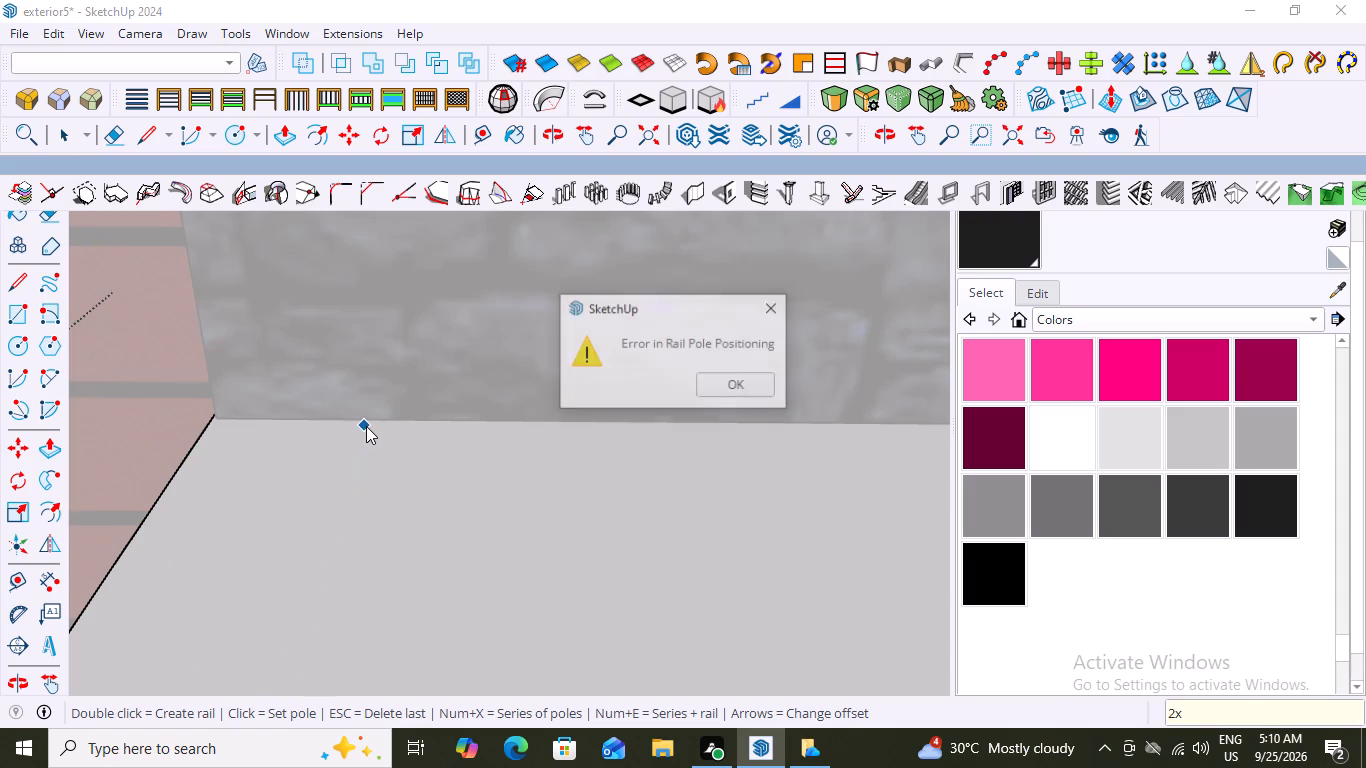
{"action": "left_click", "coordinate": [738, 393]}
Restart the railing just inside the stone cladding with a 2x pole series about 4' 1" along the balcony's short side.
{"action": "scroll", "coordinate": [582, 413], "scroll_direction": "down", "scroll_amount": 10}
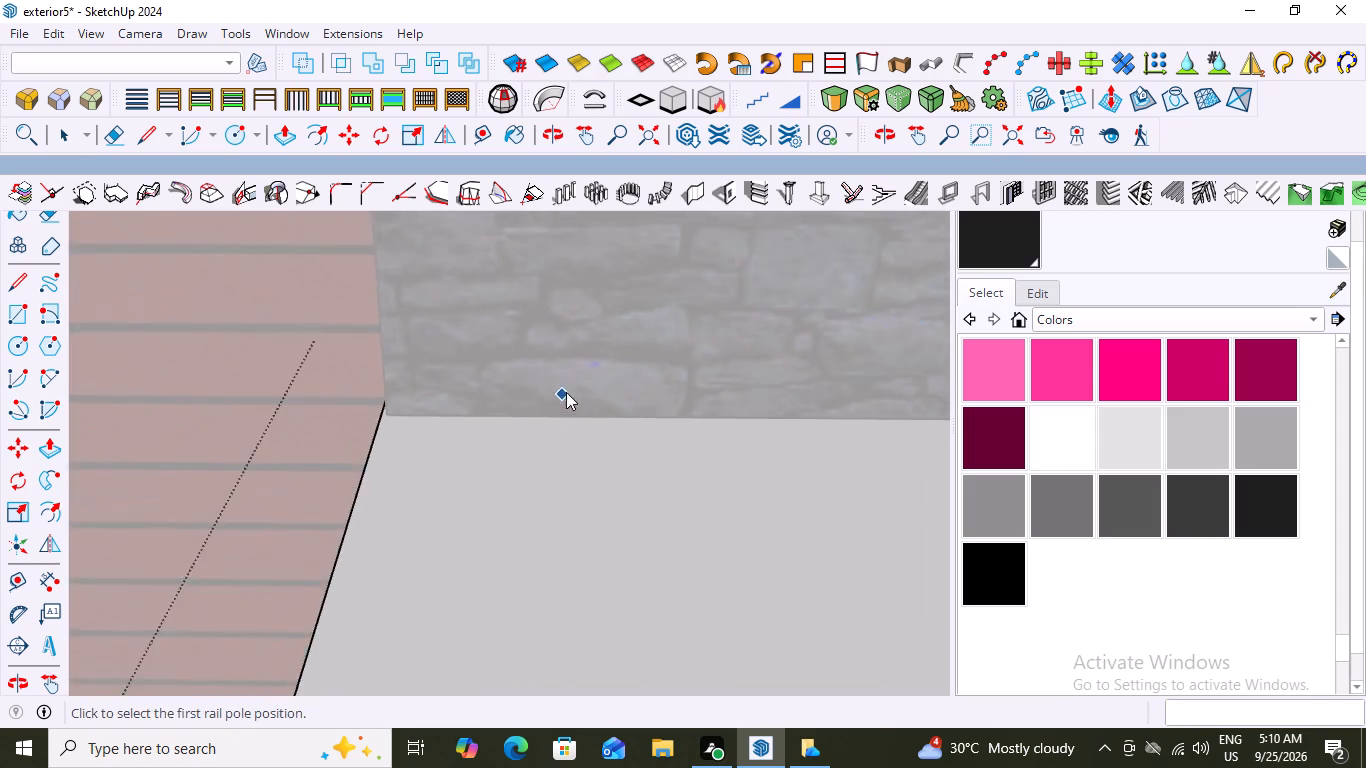
{"action": "scroll", "coordinate": [566, 392], "scroll_direction": "down", "scroll_amount": 13}
{"action": "scroll", "coordinate": [561, 497], "scroll_direction": "up", "scroll_amount": 7}
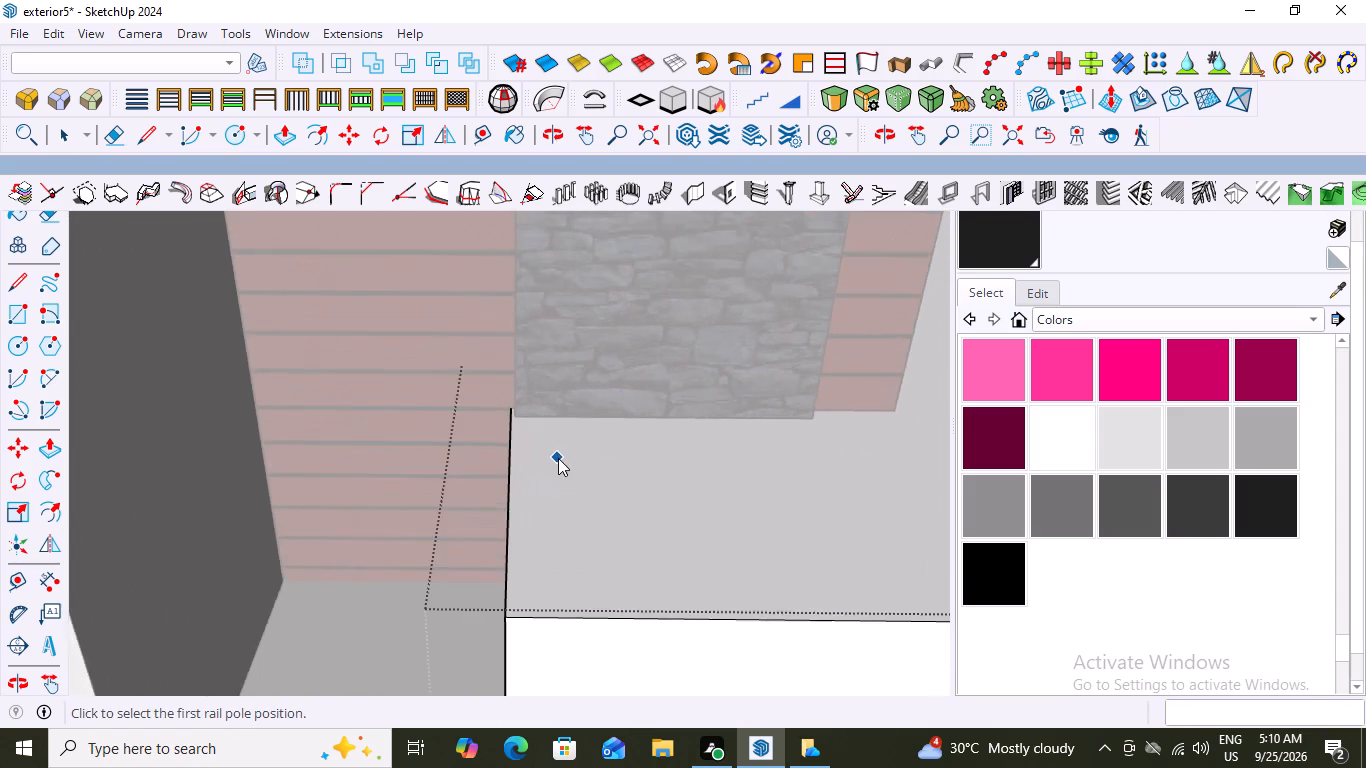
{"action": "scroll", "coordinate": [531, 449], "scroll_direction": "up", "scroll_amount": 12}
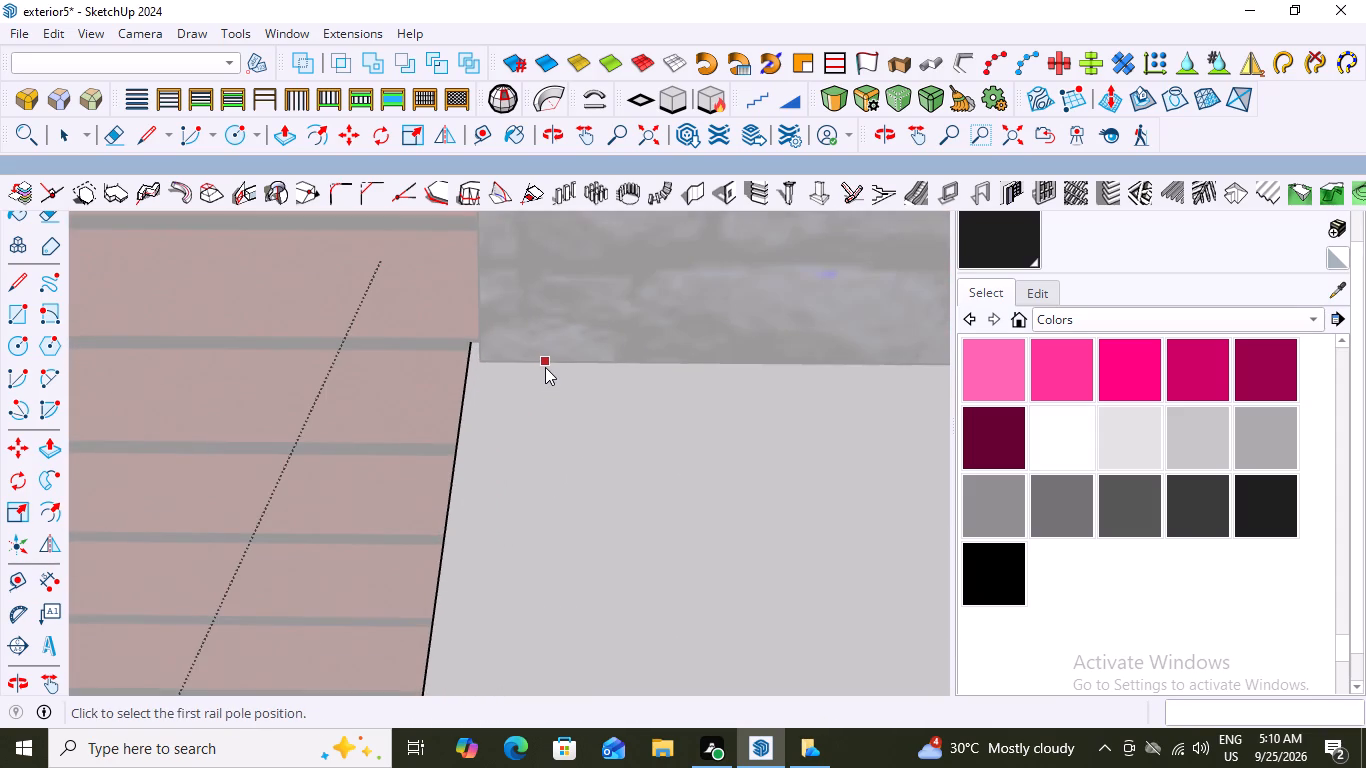
{"action": "scroll", "coordinate": [538, 370], "scroll_direction": "up", "scroll_amount": 11}
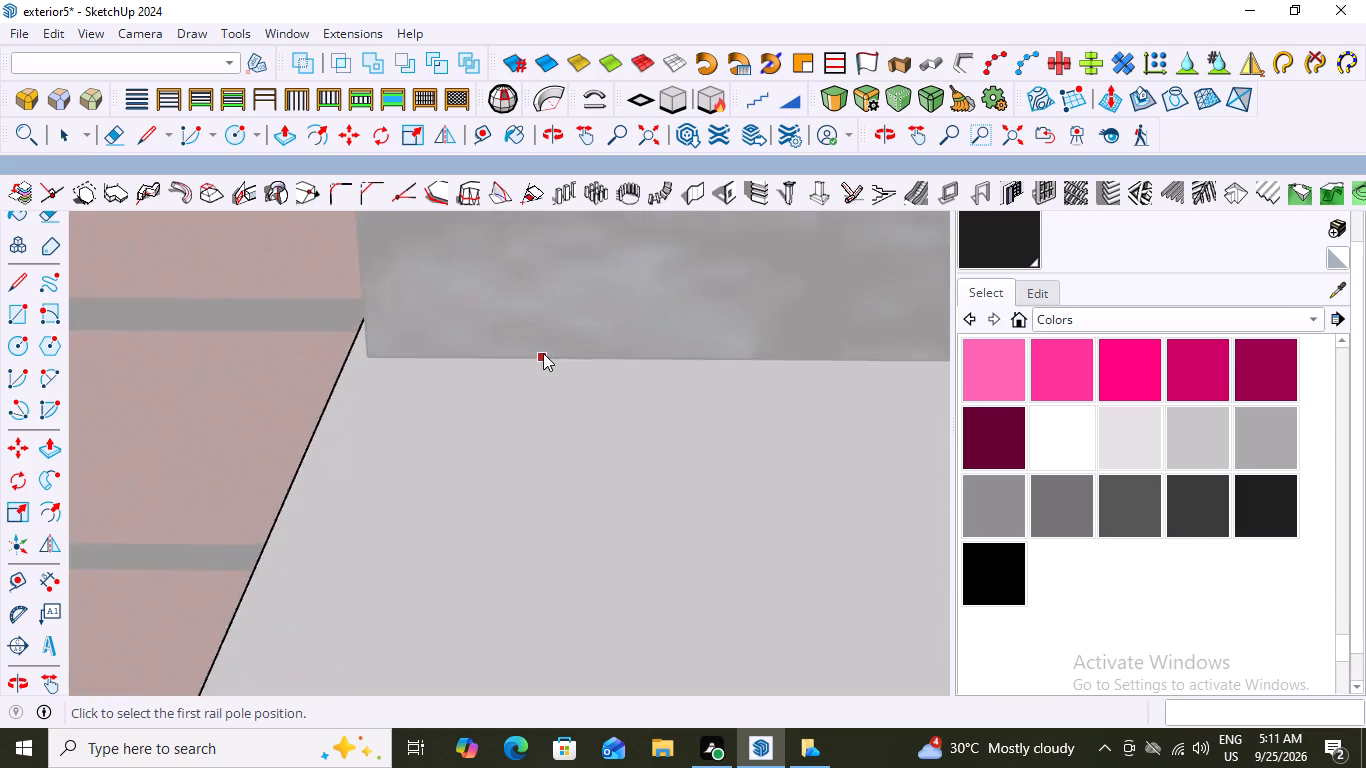
{"action": "scroll", "coordinate": [543, 353], "scroll_direction": "up", "scroll_amount": 6}
{"action": "scroll", "coordinate": [498, 357], "scroll_direction": "down", "scroll_amount": 20}
{"action": "scroll", "coordinate": [498, 357], "scroll_direction": "down", "scroll_amount": 8}
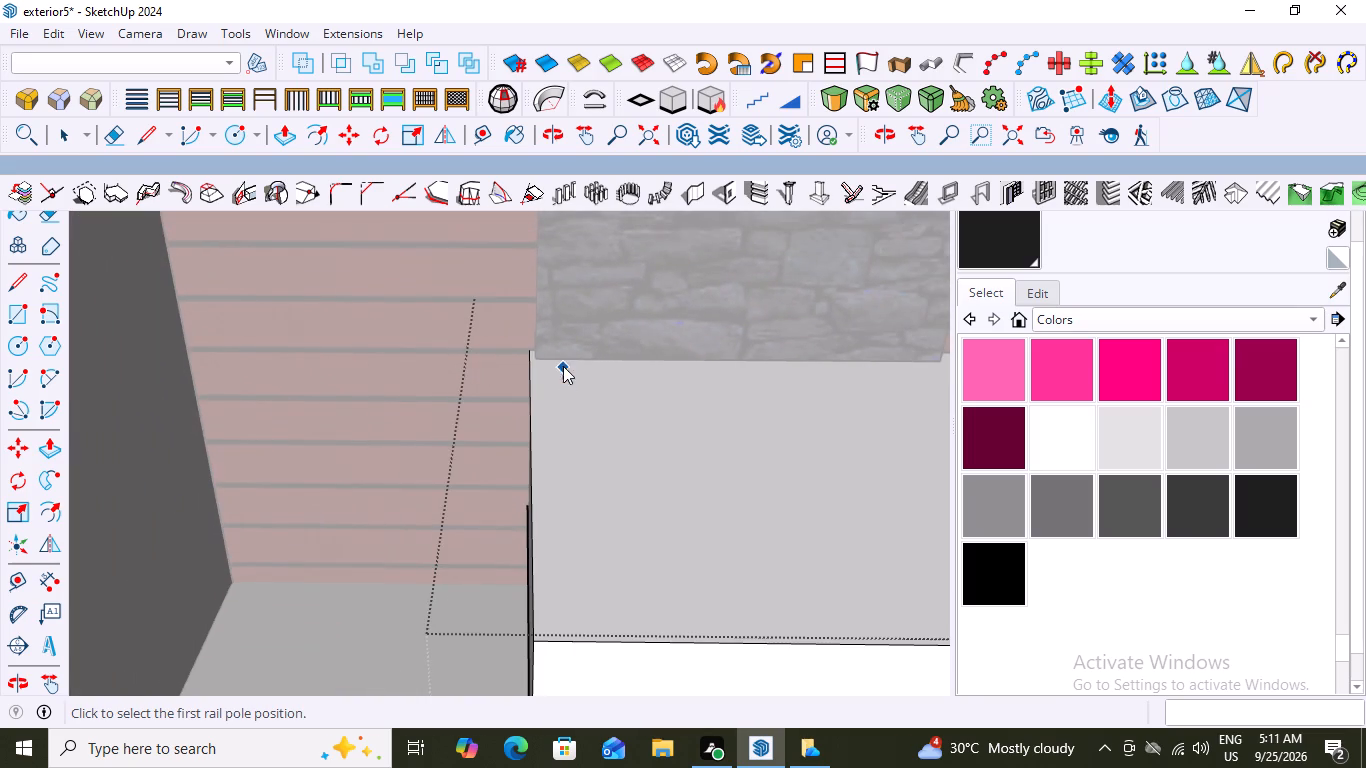
{"action": "scroll", "coordinate": [548, 370], "scroll_direction": "up", "scroll_amount": 11}
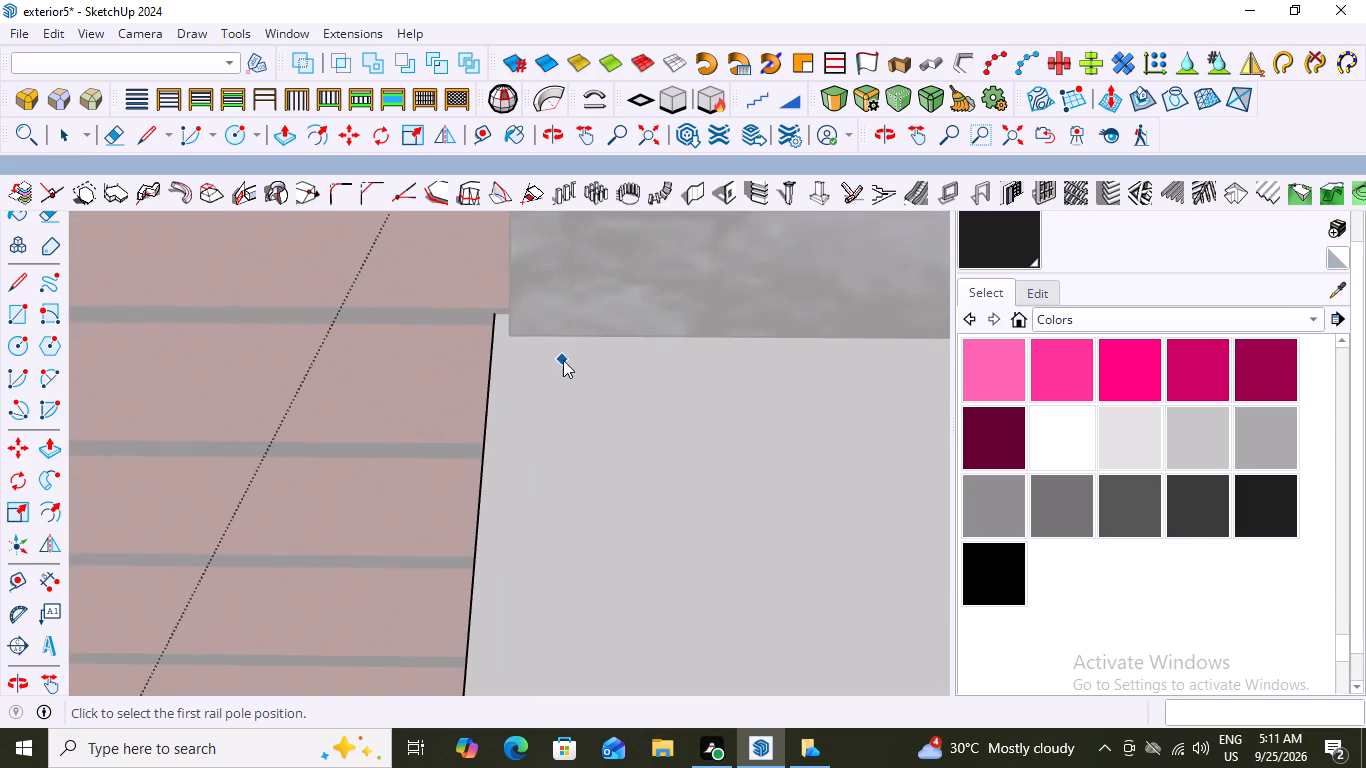
{"action": "left_click", "coordinate": [547, 341]}
{"action": "scroll", "coordinate": [550, 427], "scroll_direction": "down", "scroll_amount": 2}
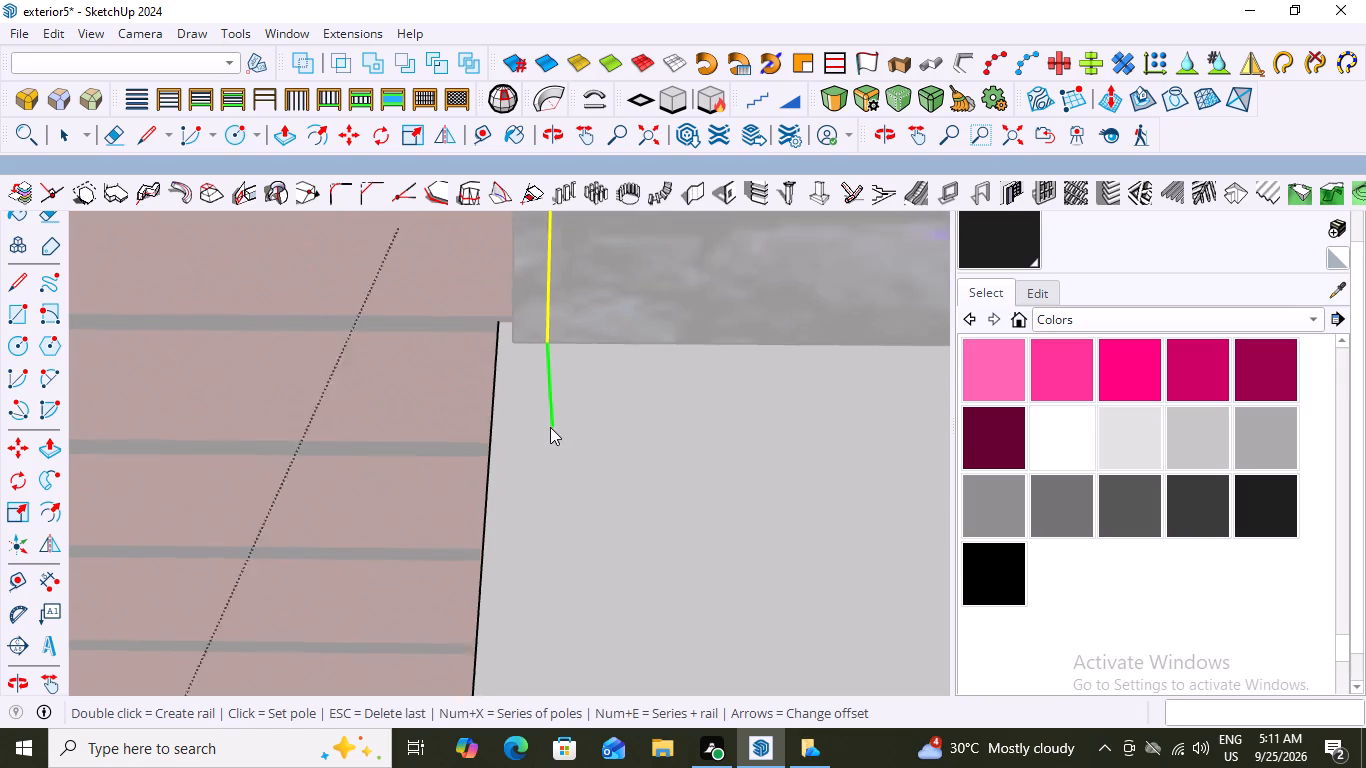
{"action": "scroll", "coordinate": [550, 427], "scroll_direction": "down", "scroll_amount": 20}
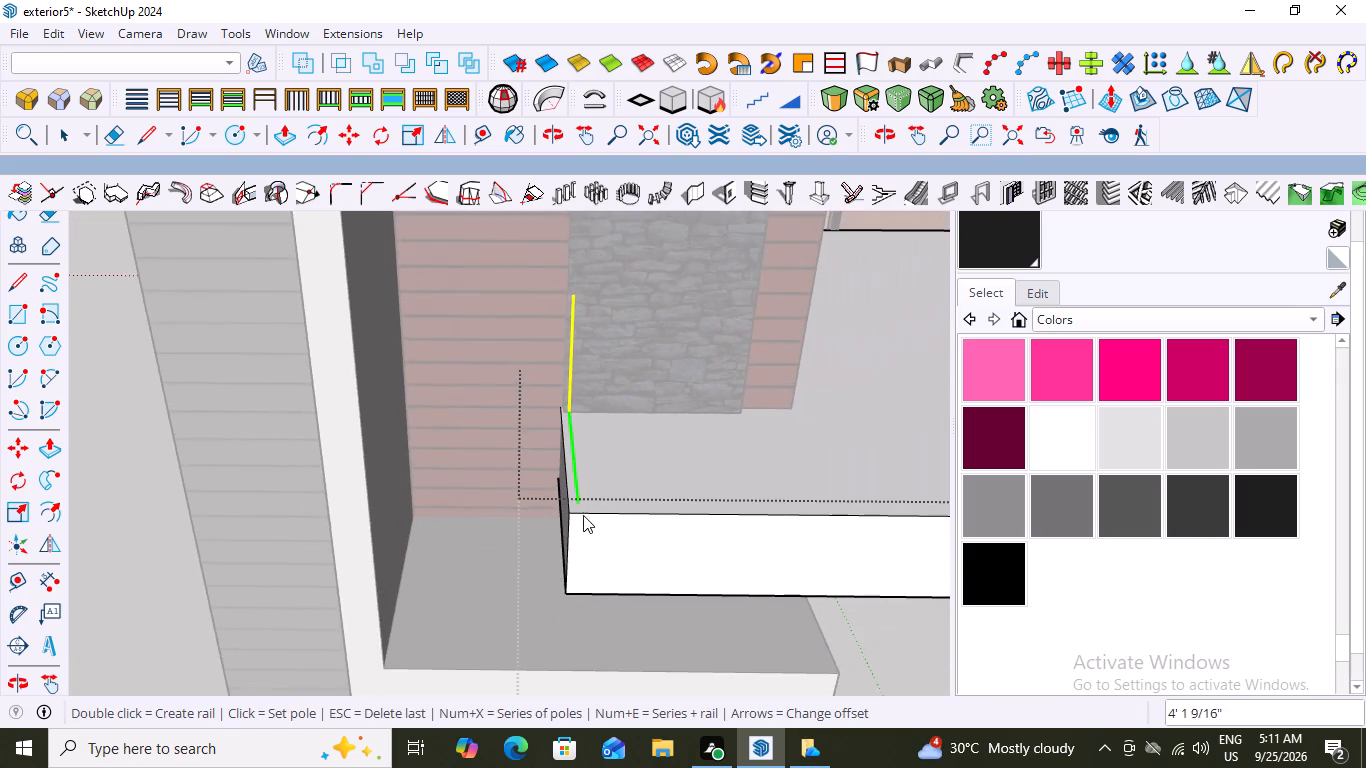
{"action": "scroll", "coordinate": [583, 515], "scroll_direction": "up", "scroll_amount": 9}
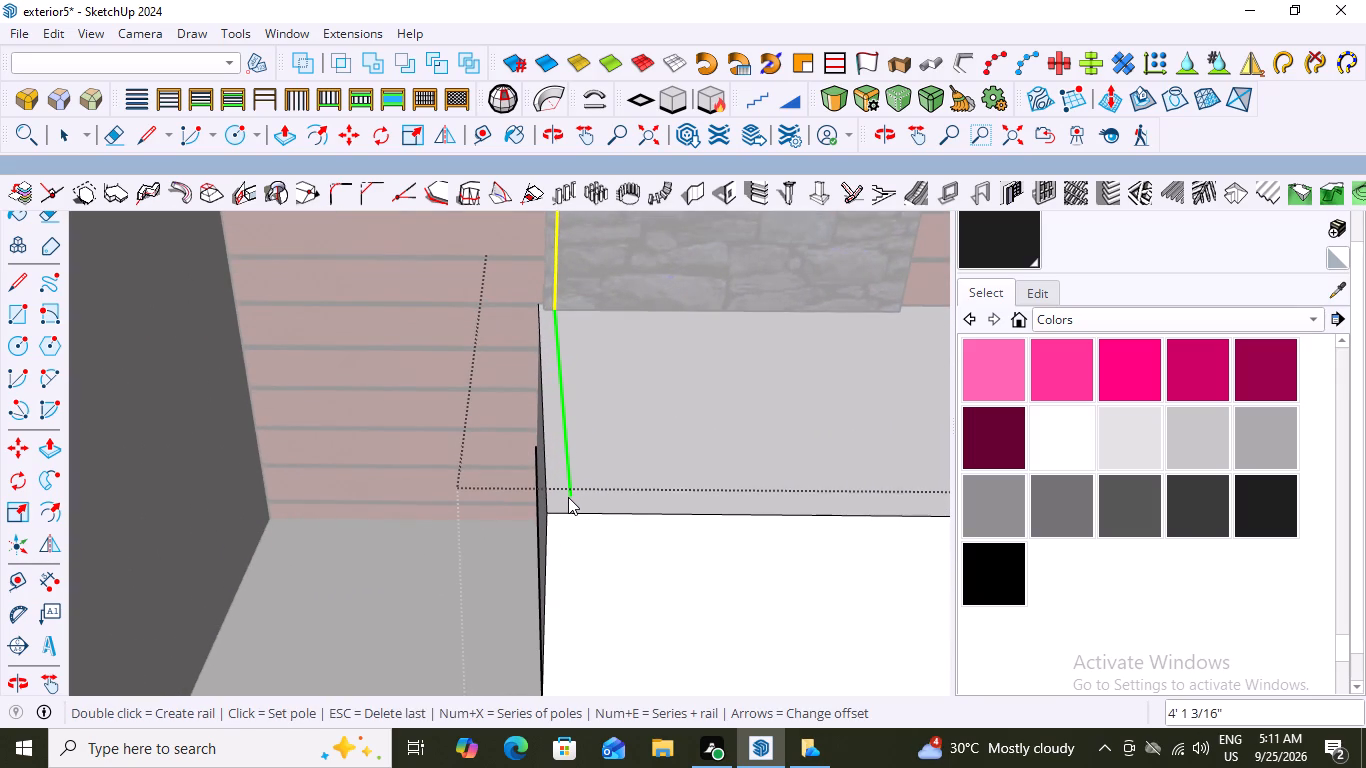
{"action": "type", "text": "2x"}
{"action": "key", "text": "Return"}
Add a 7x pole series about 20' 10" along the balcony's front edge, ending just inside the opposite front corner.
{"action": "scroll", "coordinate": [633, 503], "scroll_direction": "down", "scroll_amount": 8}
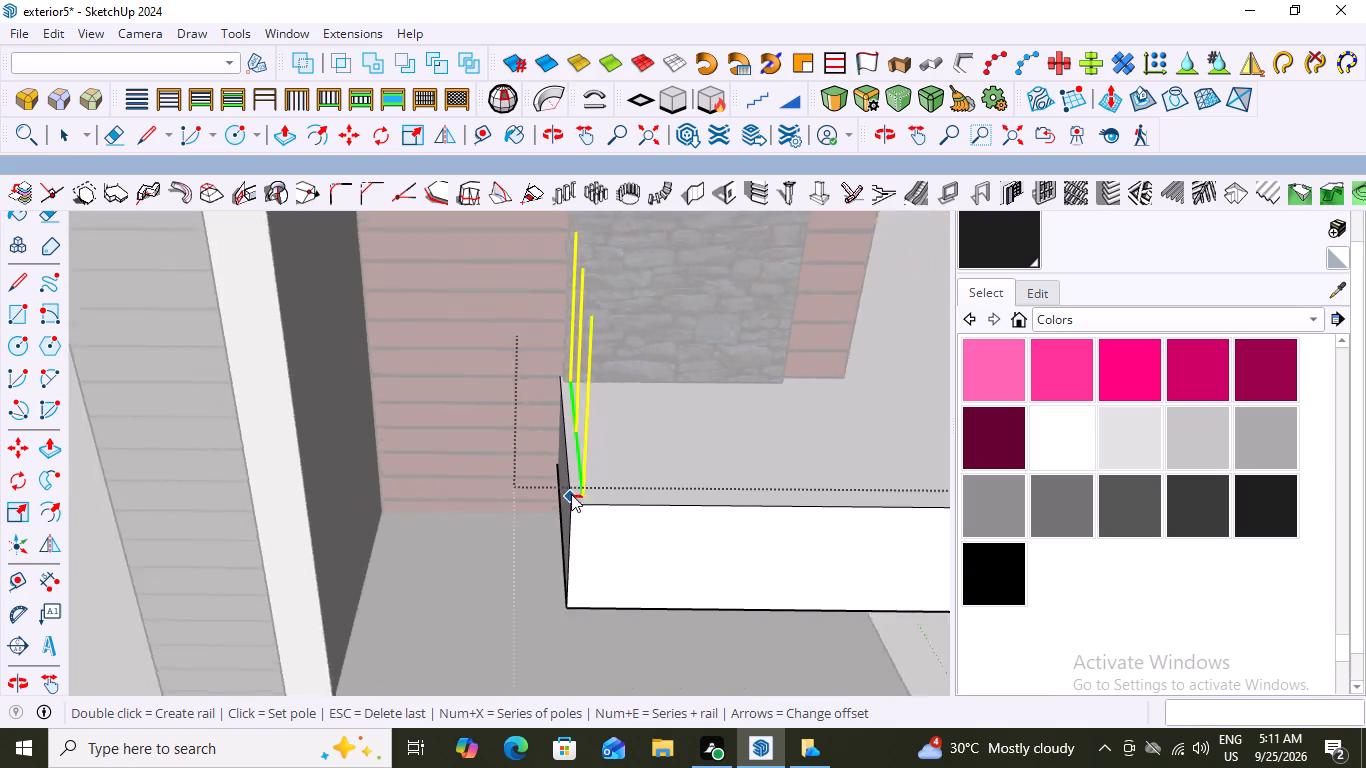
{"action": "scroll", "coordinate": [571, 494], "scroll_direction": "down", "scroll_amount": 15}
{"action": "scroll", "coordinate": [769, 508], "scroll_direction": "up", "scroll_amount": 5}
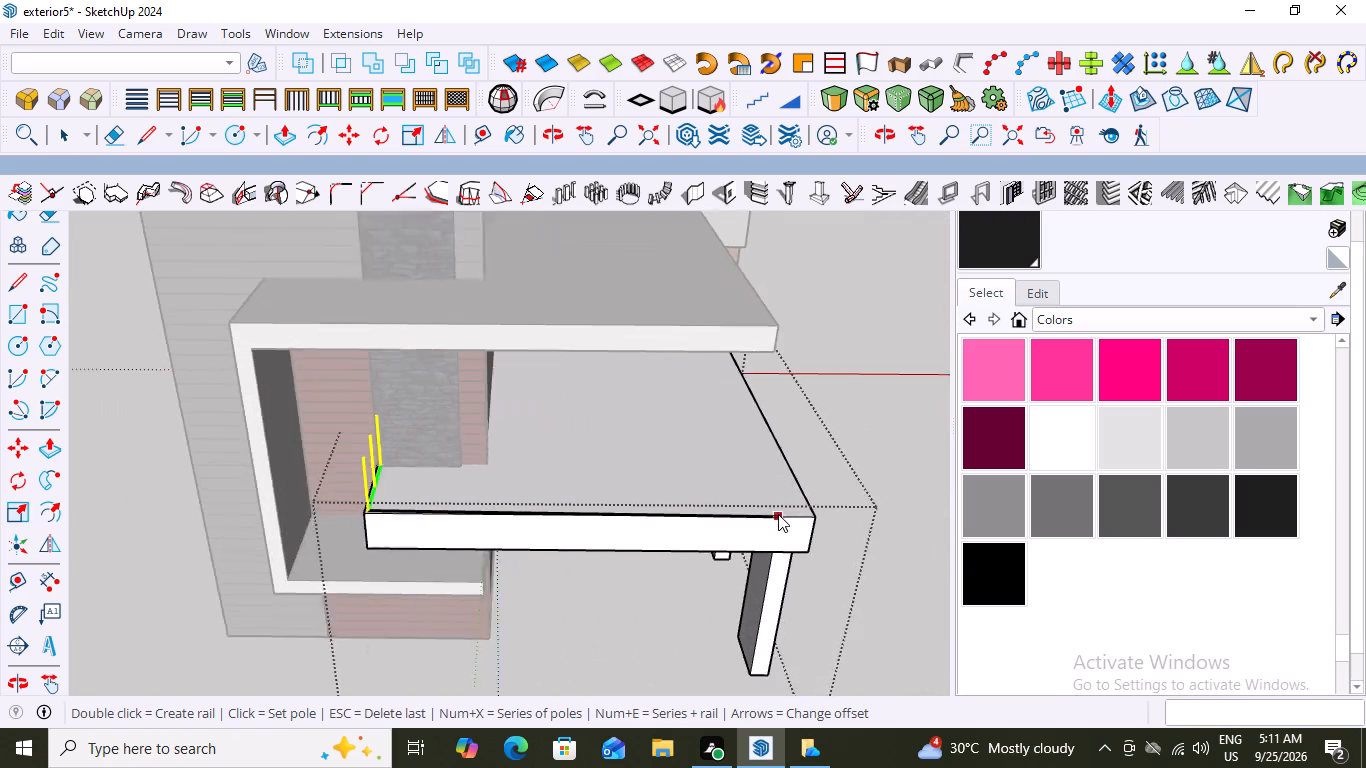
{"action": "scroll", "coordinate": [778, 514], "scroll_direction": "up", "scroll_amount": 10}
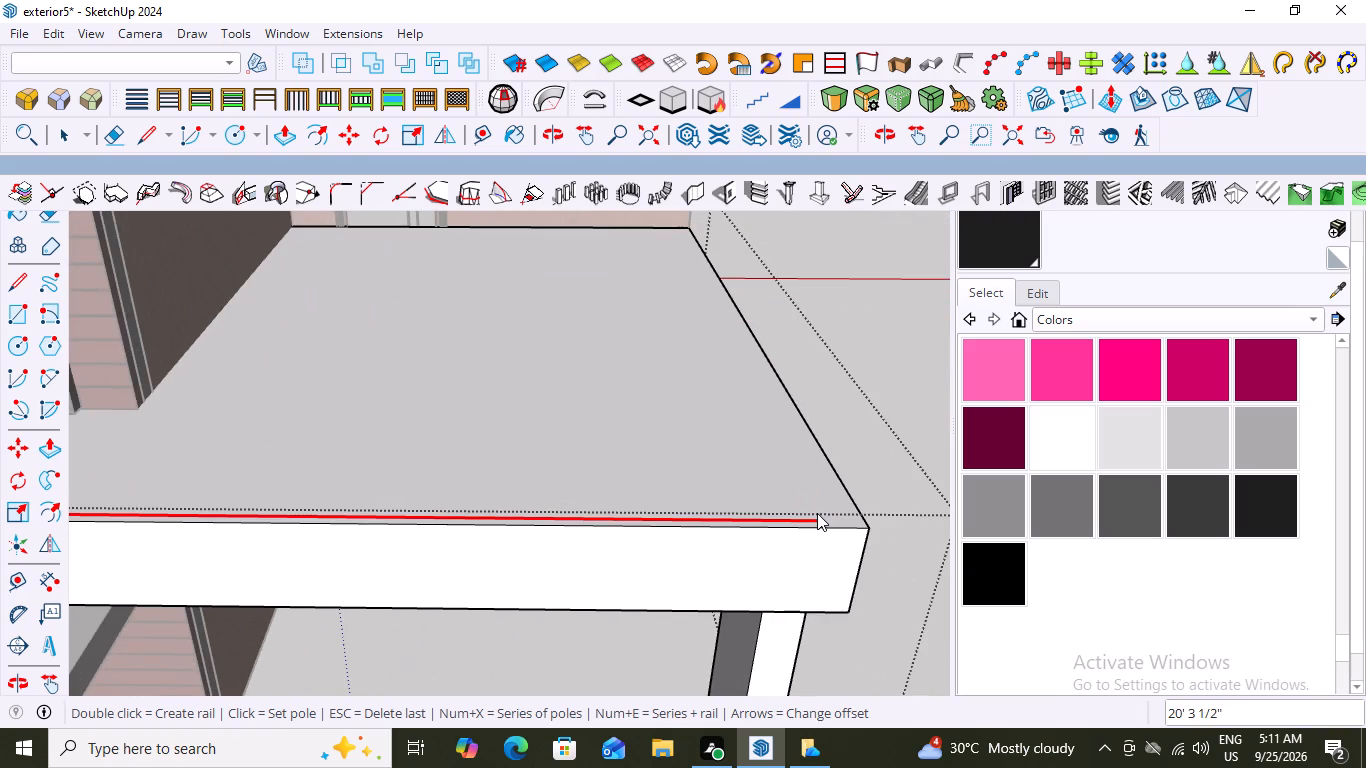
{"action": "scroll", "coordinate": [827, 514], "scroll_direction": "up", "scroll_amount": 4}
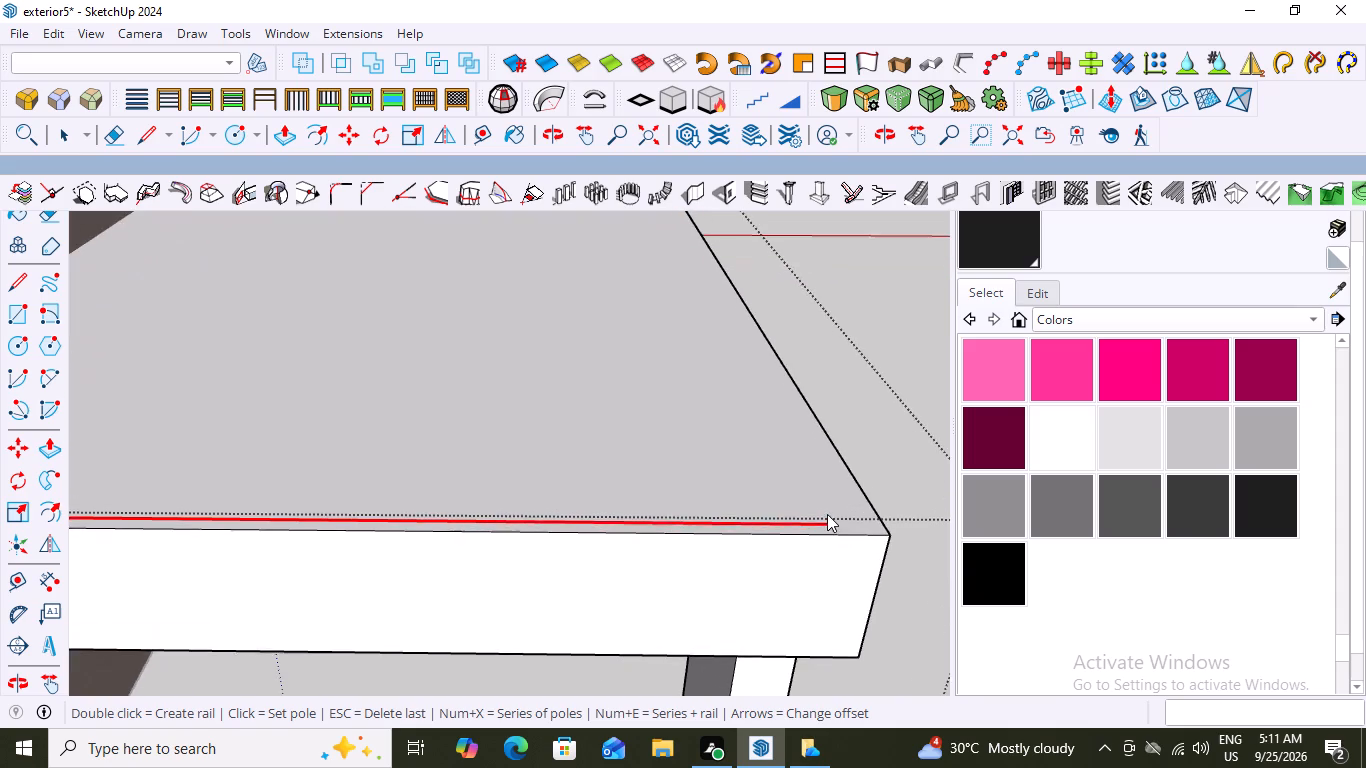
{"action": "scroll", "coordinate": [827, 514], "scroll_direction": "up", "scroll_amount": 5}
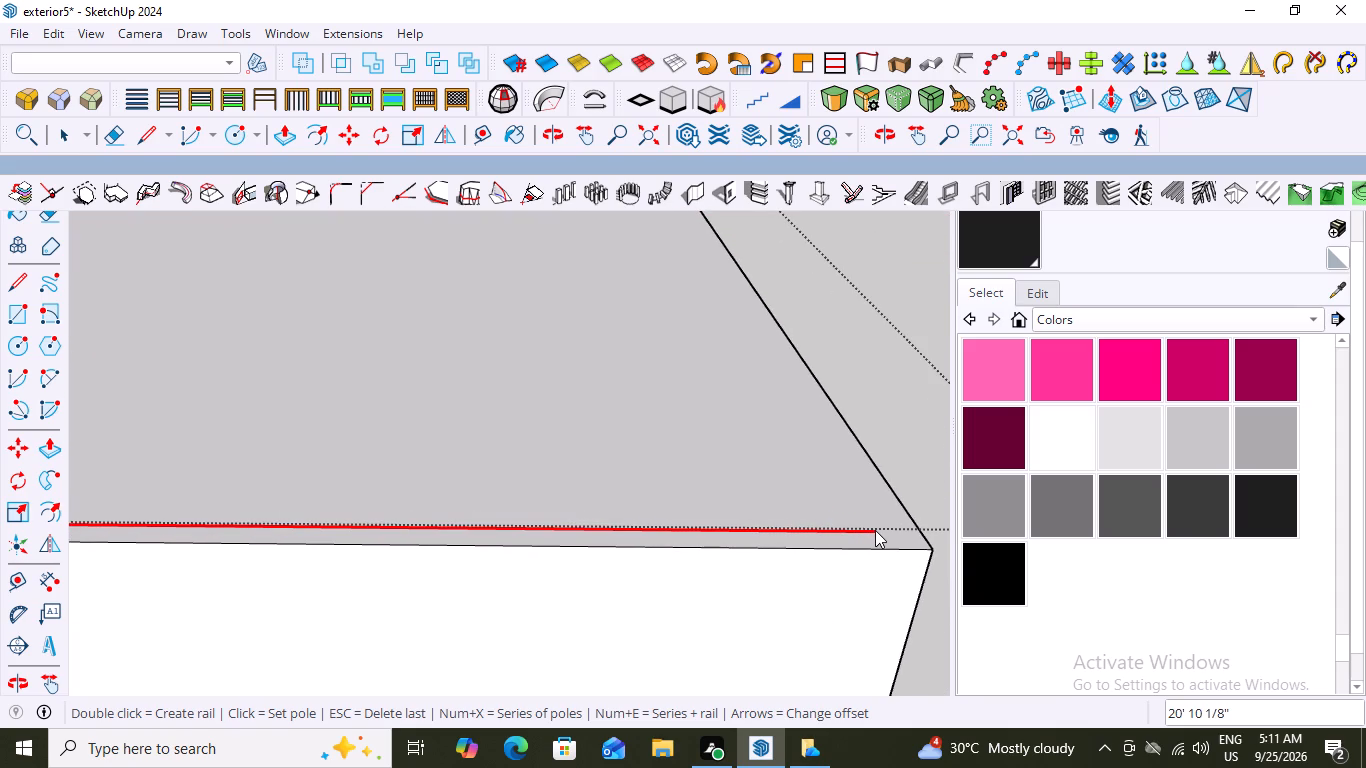
{"action": "key", "text": "7"}
{"action": "key", "text": "x"}
{"action": "key", "text": "Return"}
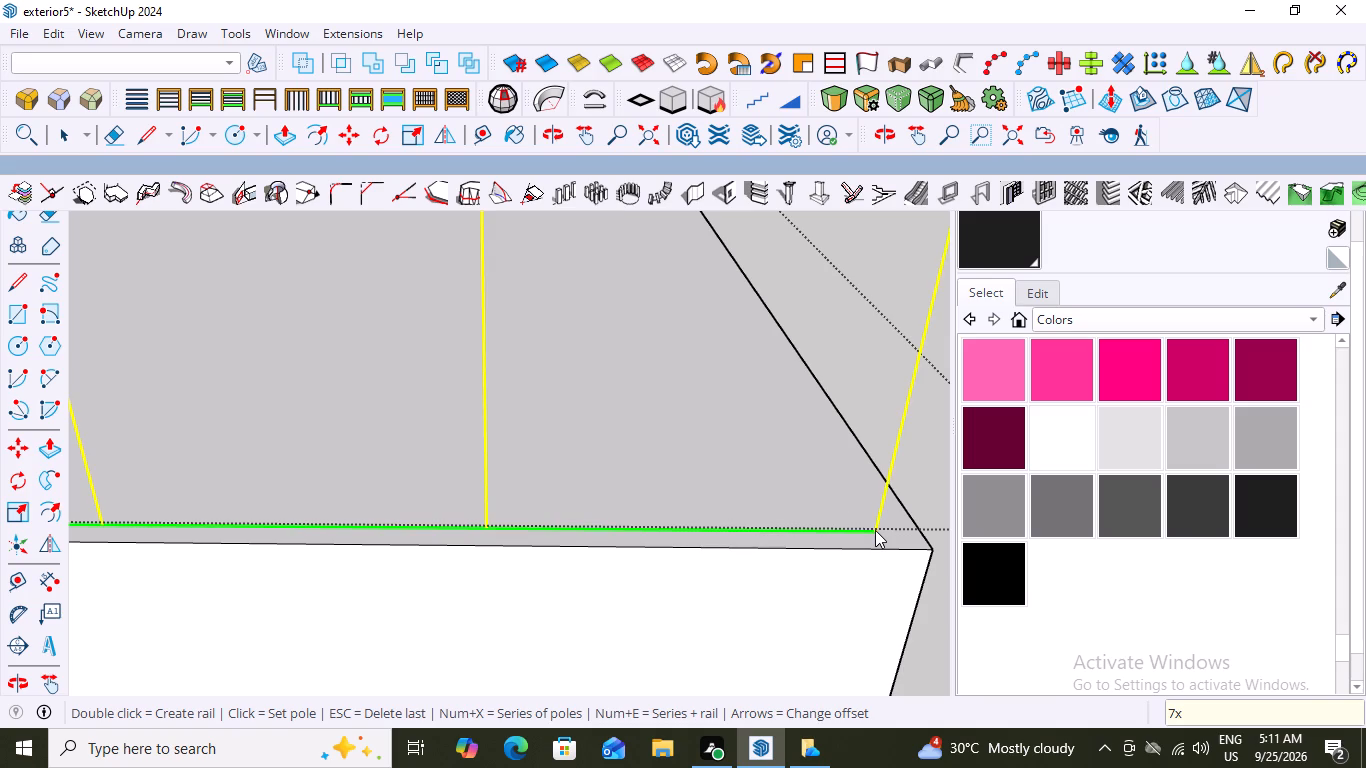
Add a 5x pole series about 20' 2" along the balcony's open side, from the front corner back to the house wall.
{"action": "scroll", "coordinate": [814, 409], "scroll_direction": "down", "scroll_amount": 19}
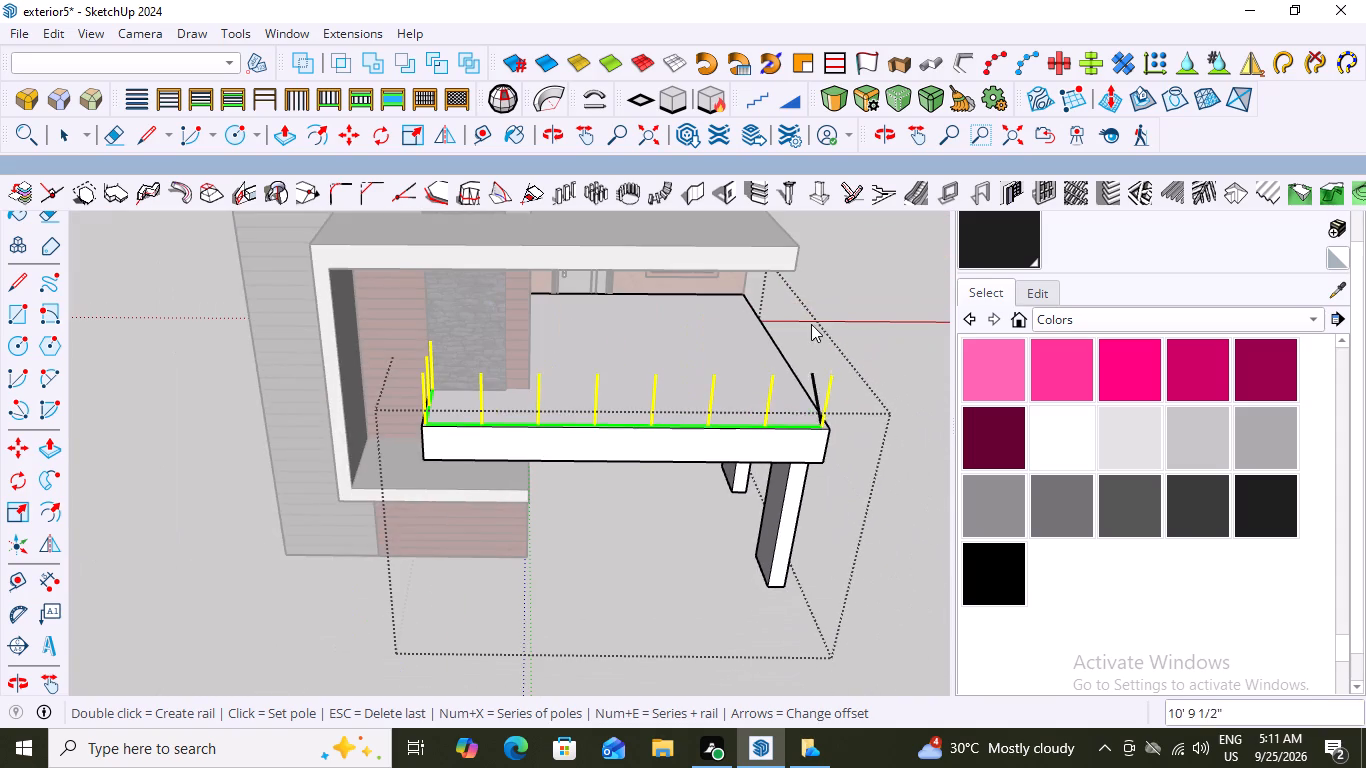
{"action": "scroll", "coordinate": [745, 300], "scroll_direction": "up", "scroll_amount": 10}
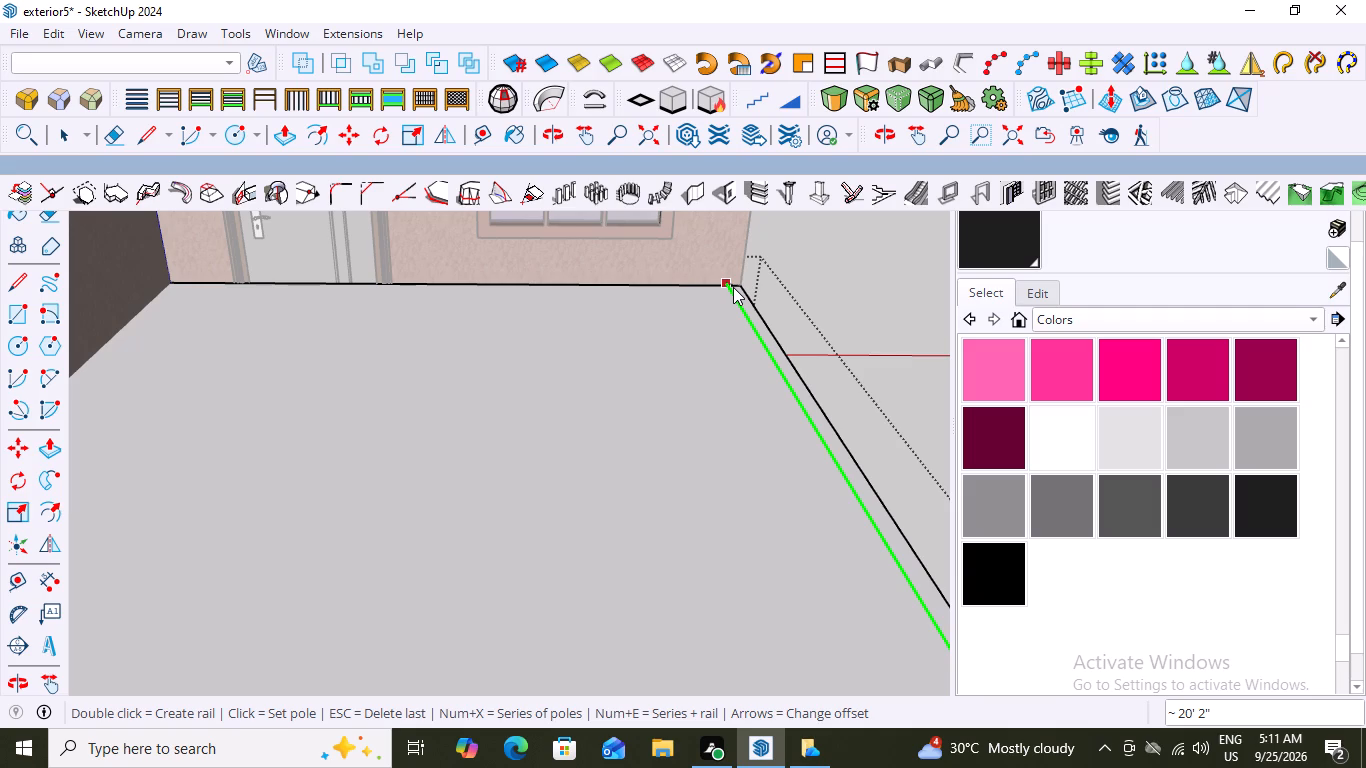
{"action": "key", "text": "5"}
{"action": "key", "text": "x"}
{"action": "key", "text": "Return"}
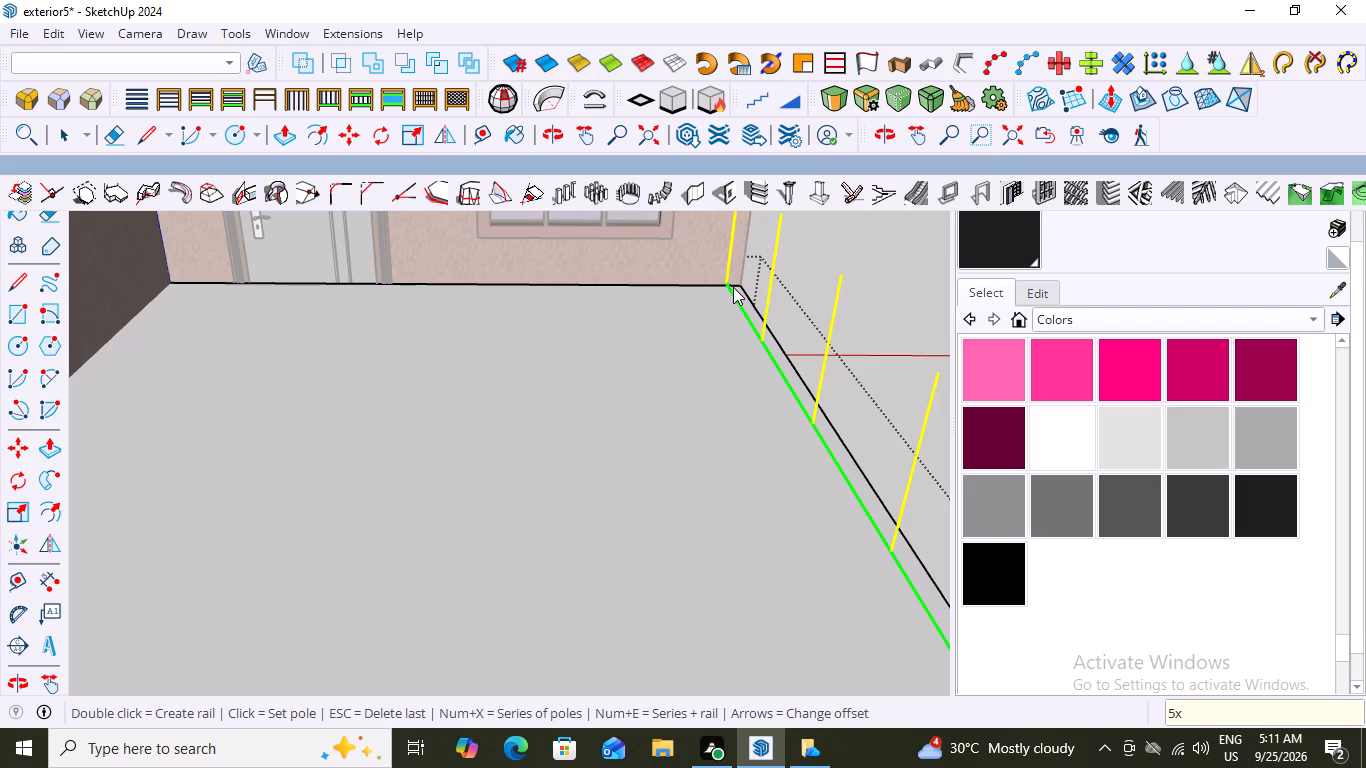
Create the railing from the end pole at the house wall and leave the railing tool.
{"action": "left_click", "coordinate": [729, 281]}
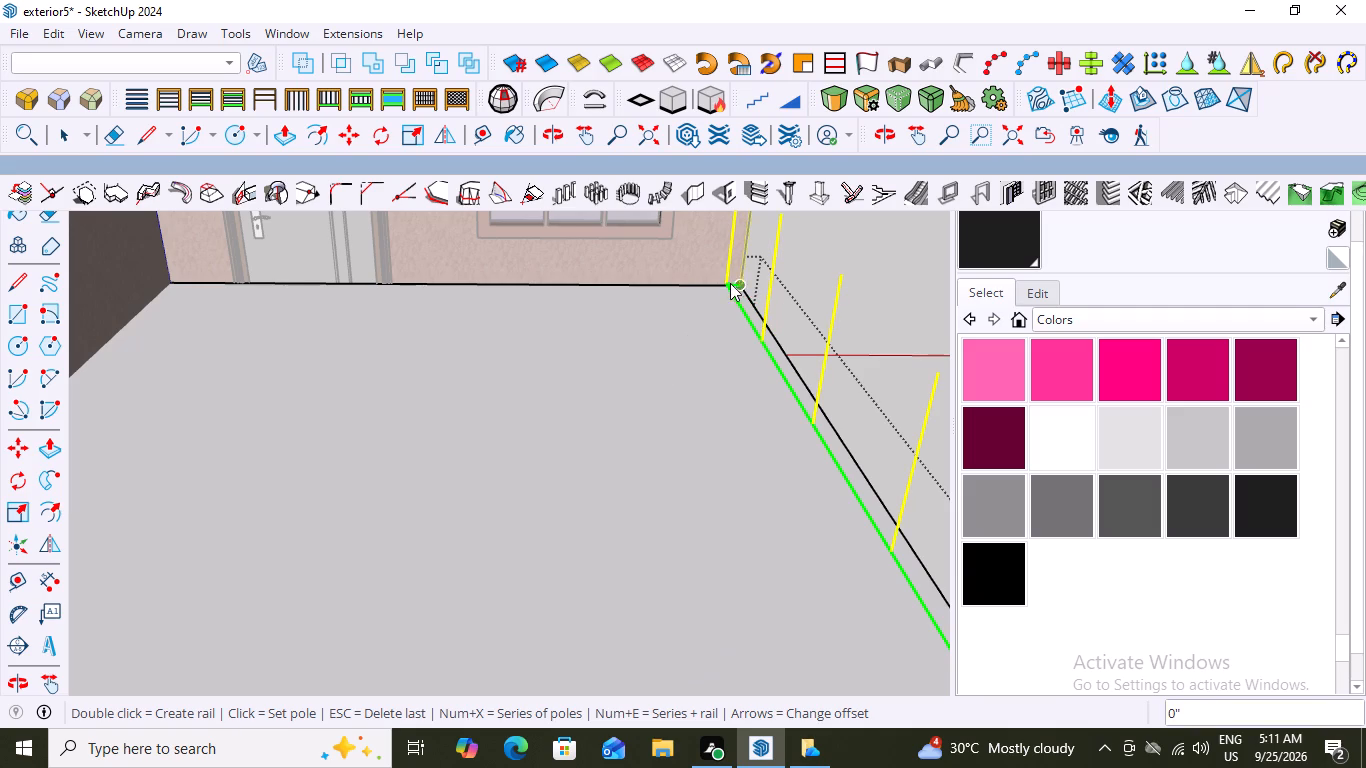
{"action": "triple_click", "coordinate": [728, 284]}
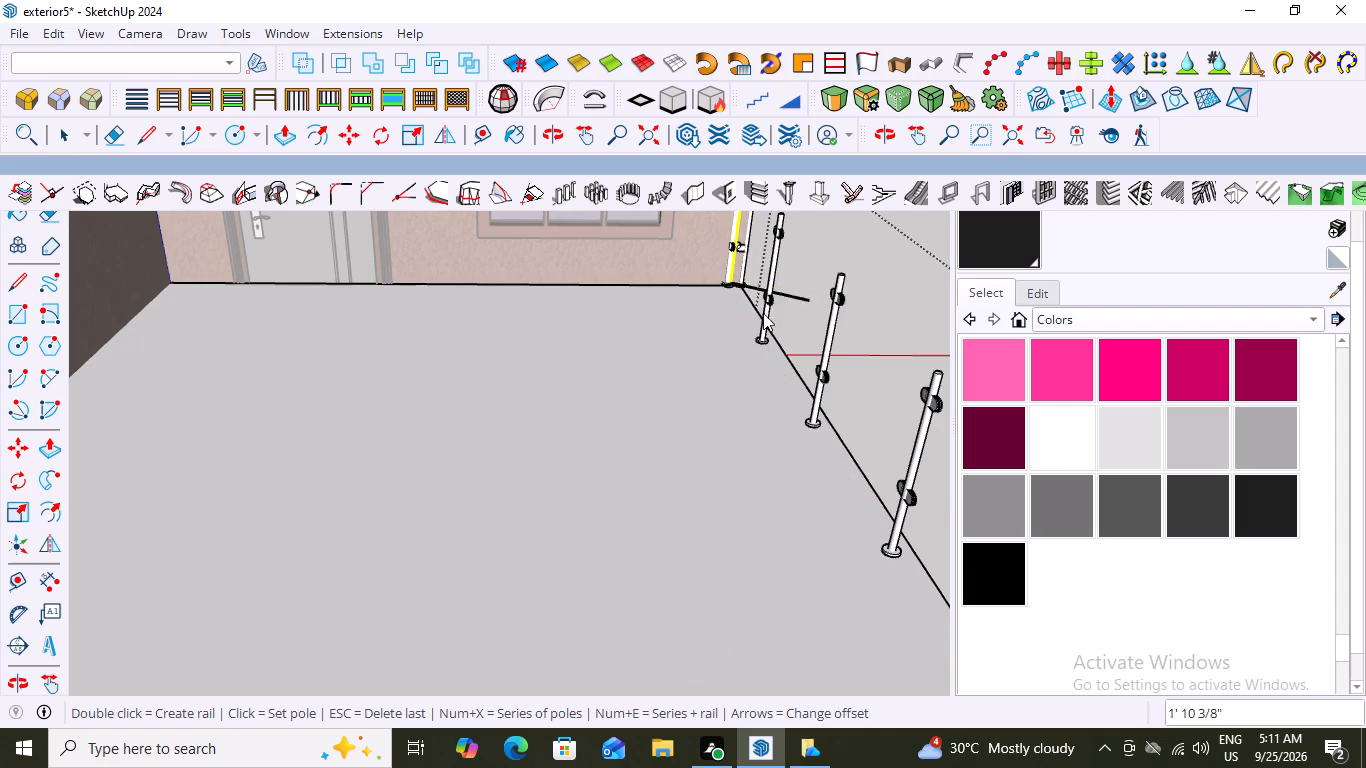
{"action": "scroll", "coordinate": [625, 354], "scroll_direction": "down", "scroll_amount": 9}
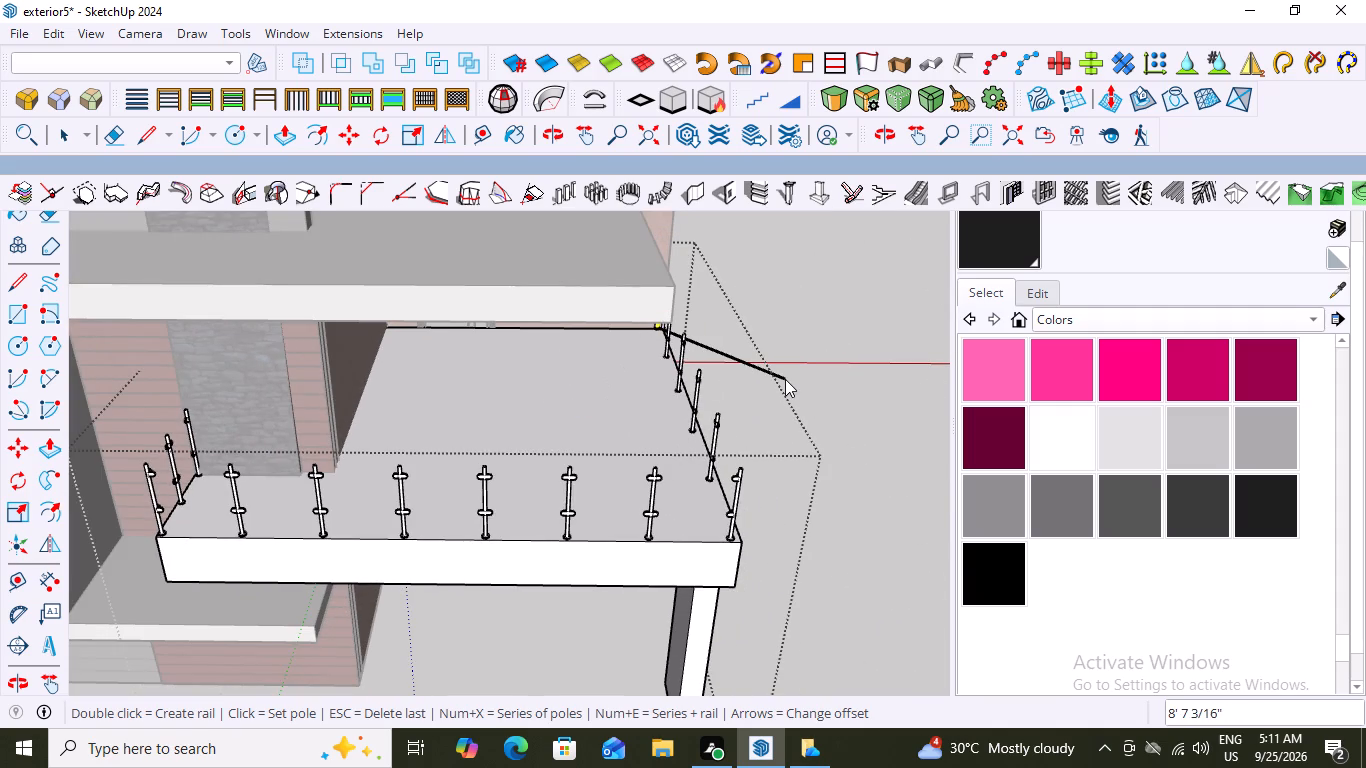
{"action": "key", "text": "space"}
Close the balcony group and inspect the railing poles' placement along the slab's edges, corners and house wall.
{"action": "scroll", "coordinate": [814, 376], "scroll_direction": "down", "scroll_amount": 4}
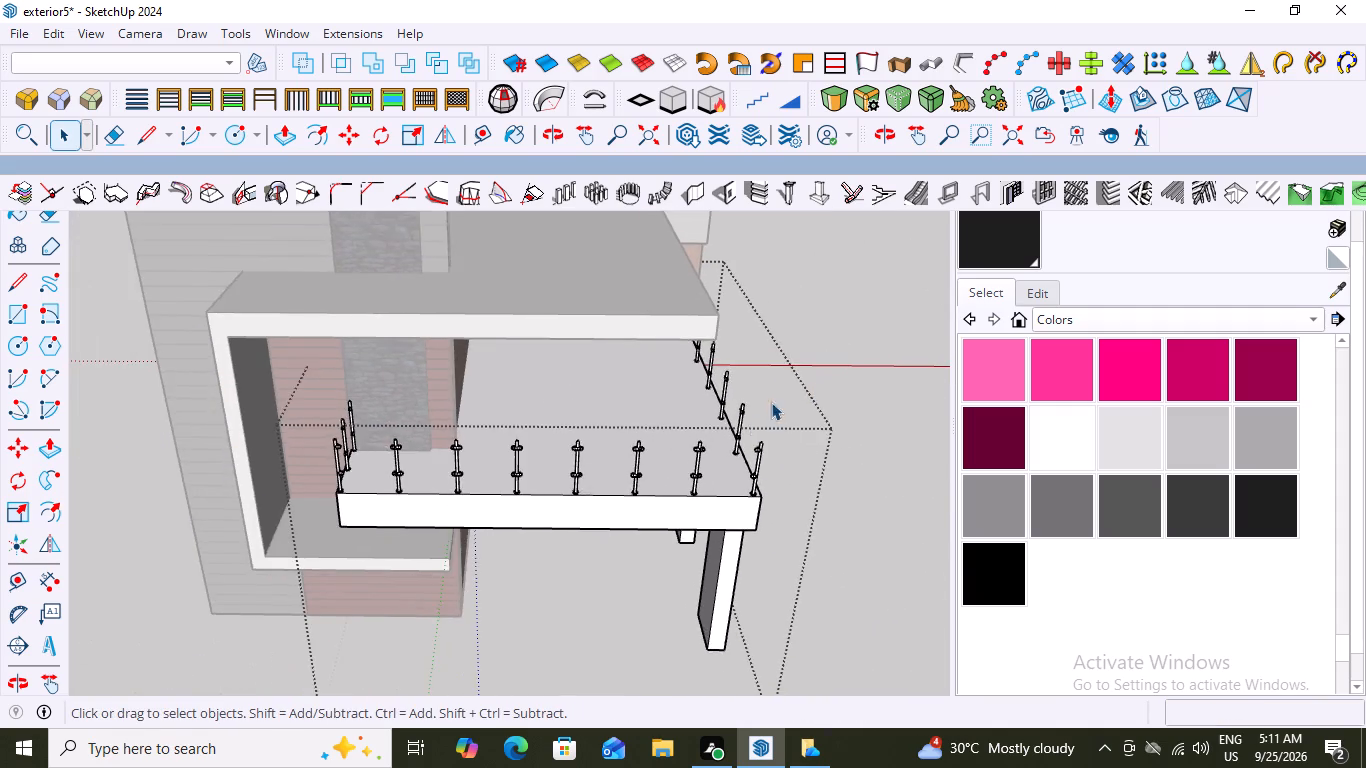
{"action": "middle_click_drag", "start_coordinate": [724, 430], "coordinate": [747, 305]}
{"action": "scroll", "coordinate": [683, 400], "scroll_direction": "up", "scroll_amount": 7}
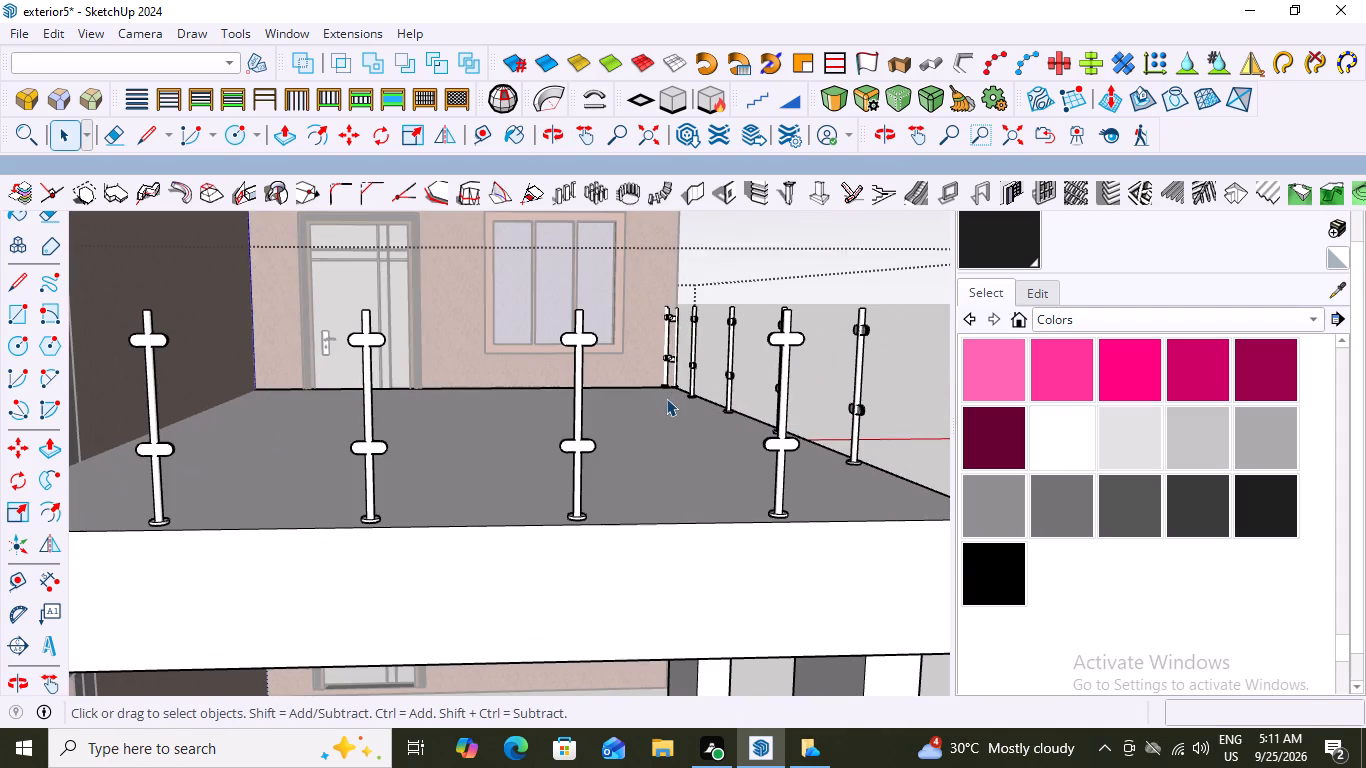
{"action": "scroll", "coordinate": [597, 401], "scroll_direction": "down", "scroll_amount": 9}
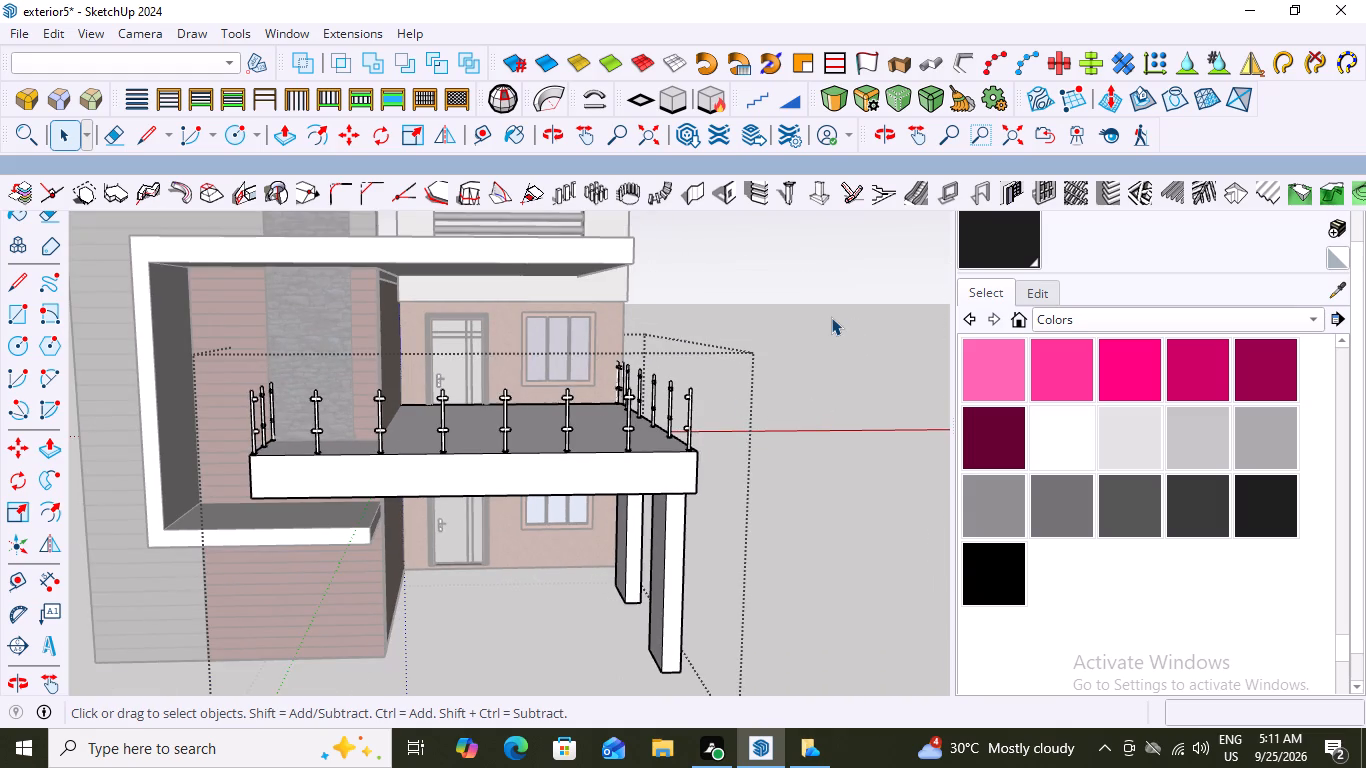
{"action": "triple_click", "coordinate": [831, 317]}
{"action": "middle_click_drag", "start_coordinate": [637, 396], "coordinate": [642, 441]}
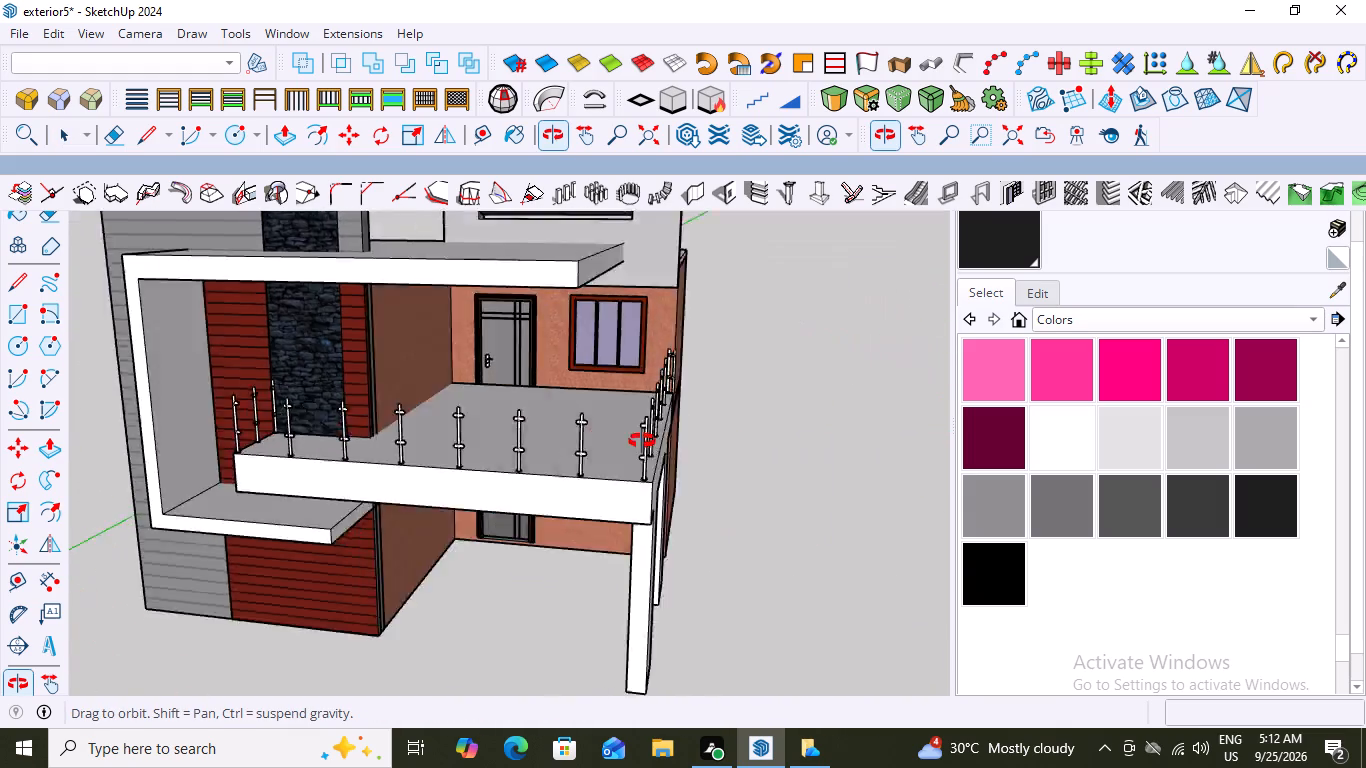
{"action": "middle_click_drag", "start_coordinate": [642, 441], "coordinate": [731, 506]}
{"action": "scroll", "coordinate": [683, 492], "scroll_direction": "up", "scroll_amount": 4}
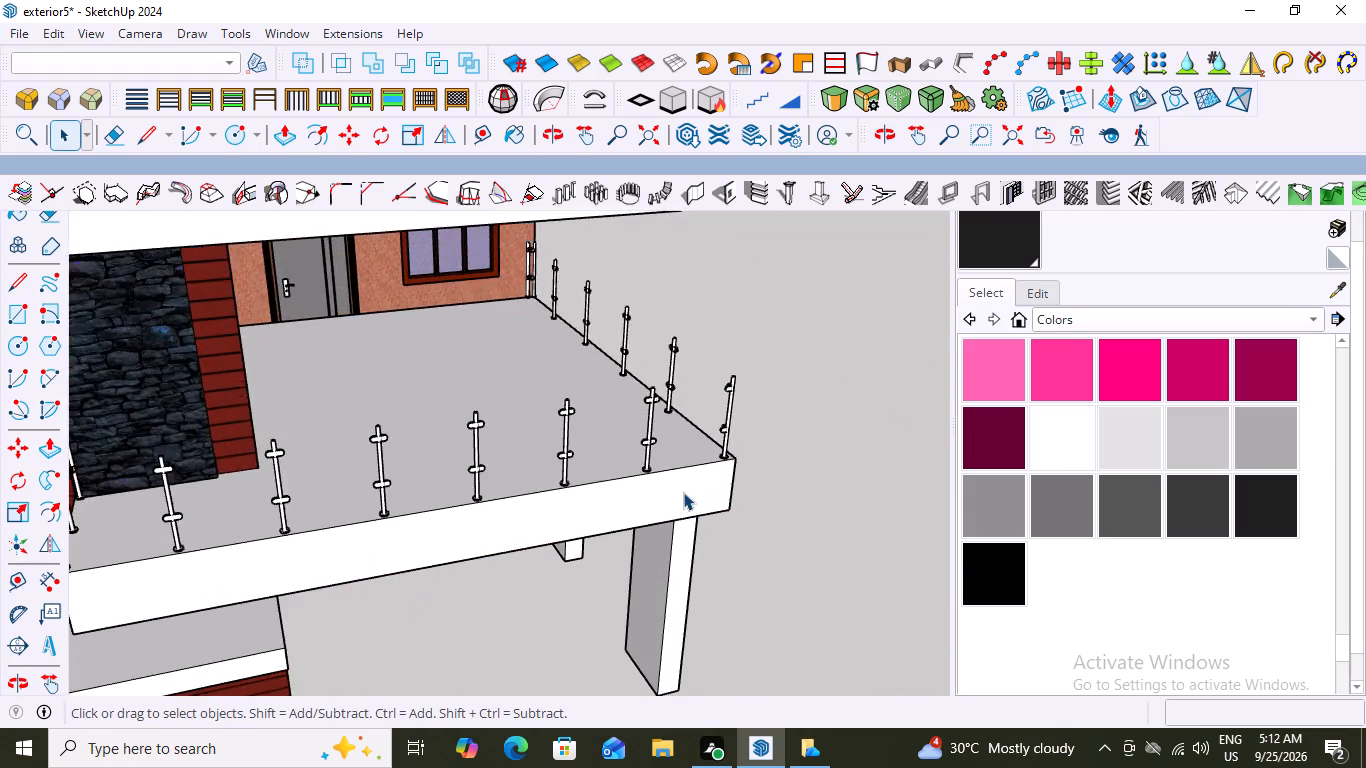
{"action": "scroll", "coordinate": [683, 492], "scroll_direction": "up", "scroll_amount": 8}
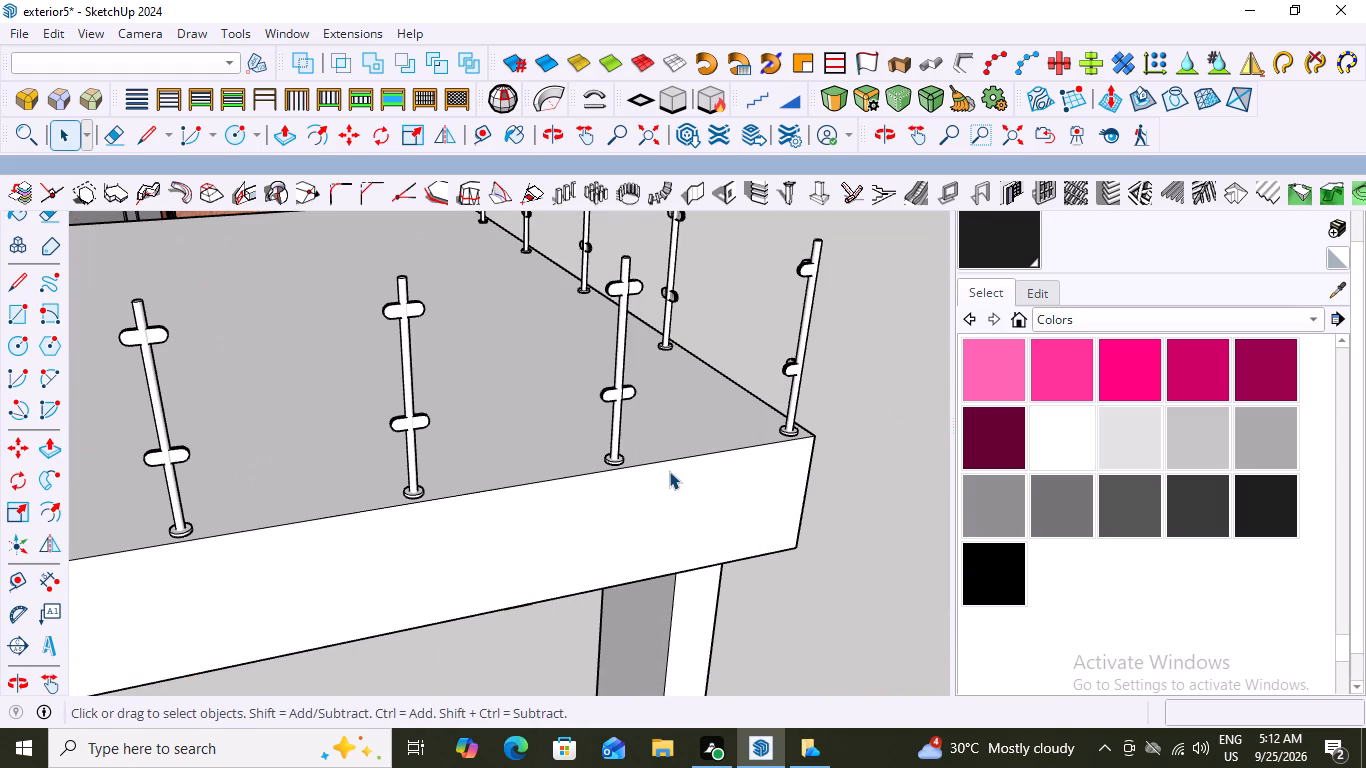
{"action": "scroll", "coordinate": [669, 471], "scroll_direction": "down", "scroll_amount": 11}
{"action": "middle_click_drag", "start_coordinate": [713, 431], "coordinate": [322, 411]}
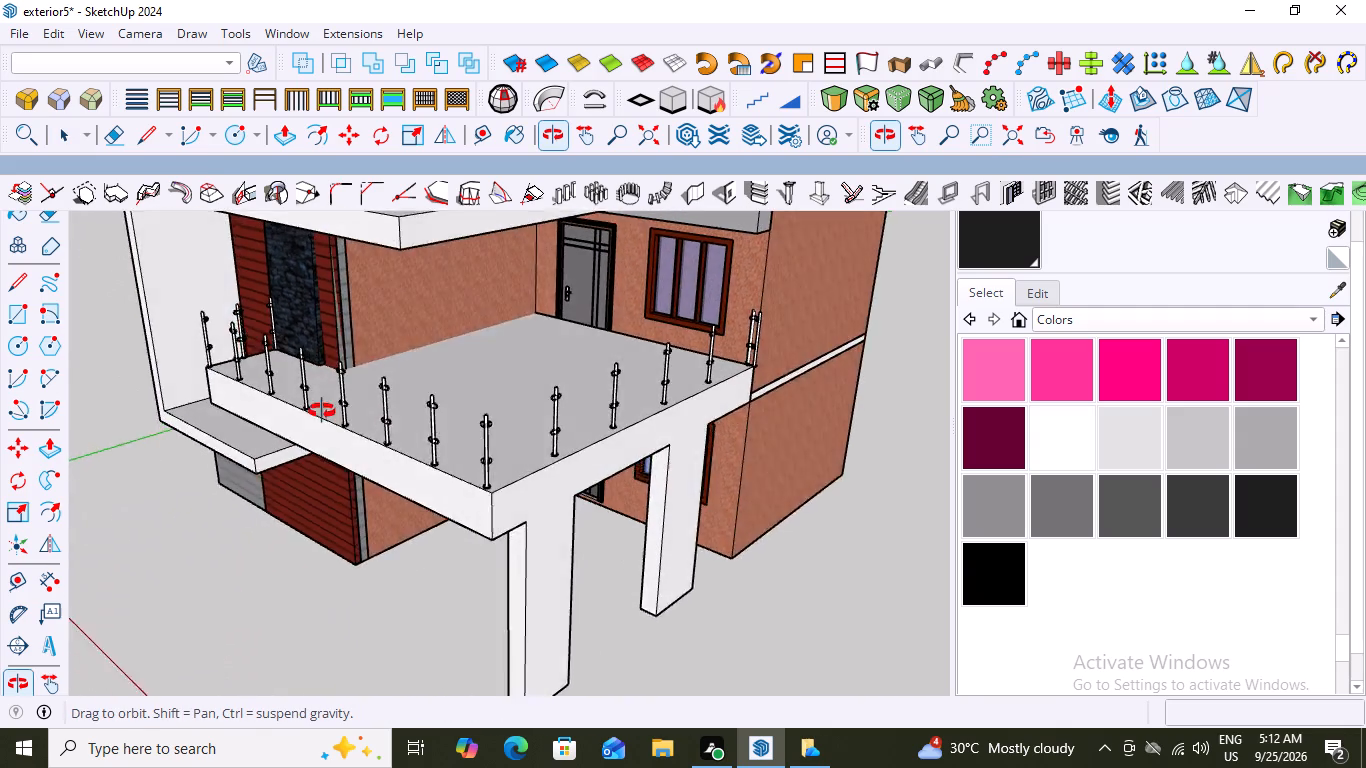
{"action": "middle_click_drag", "start_coordinate": [322, 411], "coordinate": [312, 403]}
{"action": "scroll", "coordinate": [823, 367], "scroll_direction": "up", "scroll_amount": 6}
{"action": "scroll", "coordinate": [740, 381], "scroll_direction": "up", "scroll_amount": 8}
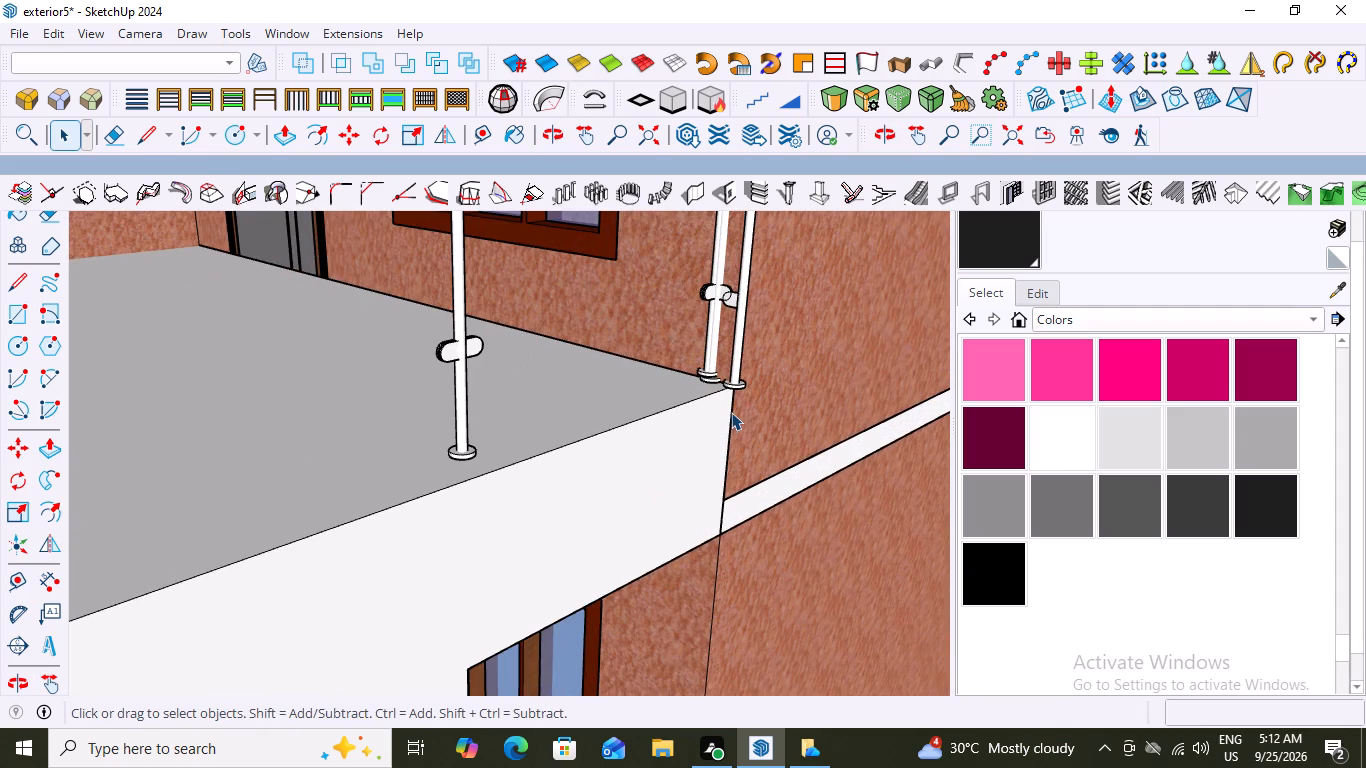
{"action": "scroll", "coordinate": [747, 401], "scroll_direction": "down", "scroll_amount": 14}
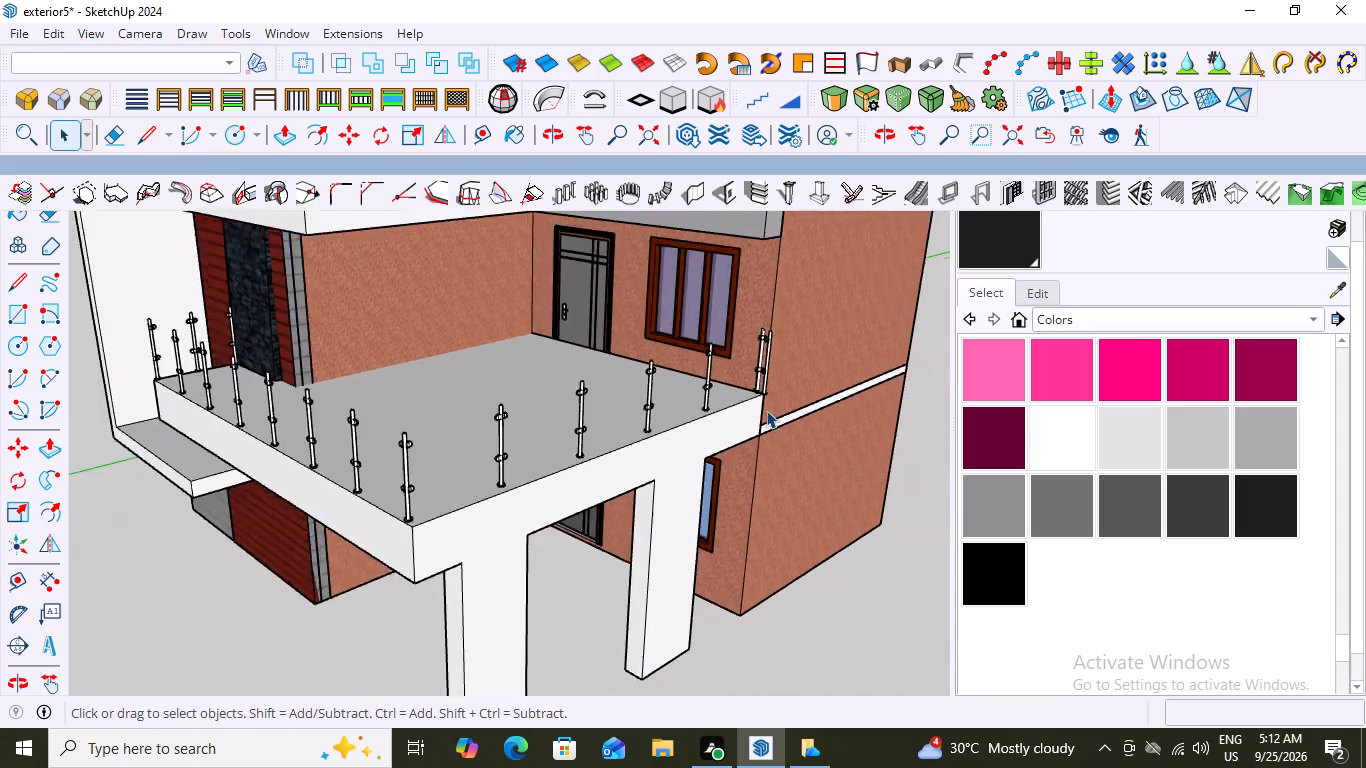
{"action": "scroll", "coordinate": [766, 410], "scroll_direction": "down", "scroll_amount": 6}
{"action": "middle_click_drag", "start_coordinate": [554, 439], "coordinate": [840, 425]}
{"action": "scroll", "coordinate": [617, 416], "scroll_direction": "up", "scroll_amount": 5}
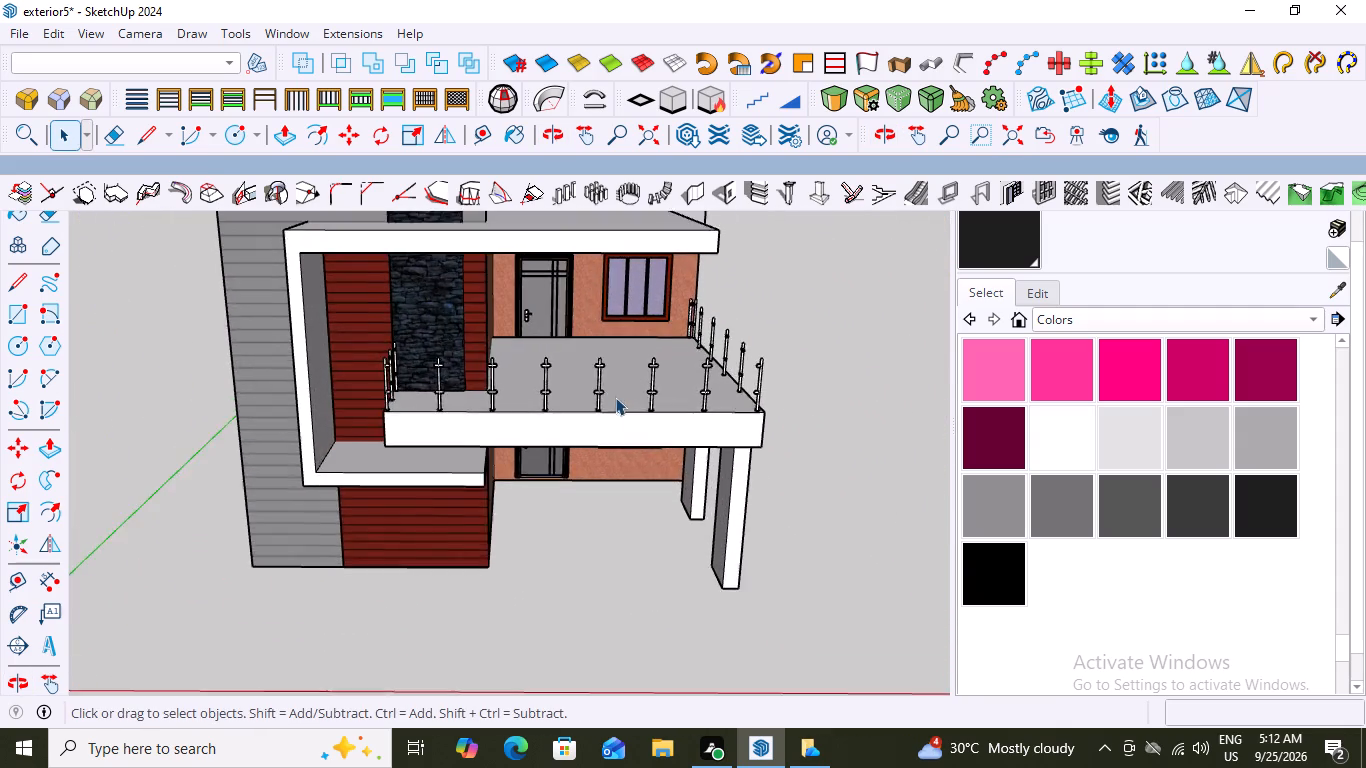
{"action": "scroll", "coordinate": [615, 397], "scroll_direction": "up", "scroll_amount": 2}
Undo closing the balcony group and creating the poles-only railing.
{"action": "key", "text": "ctrl+c"}
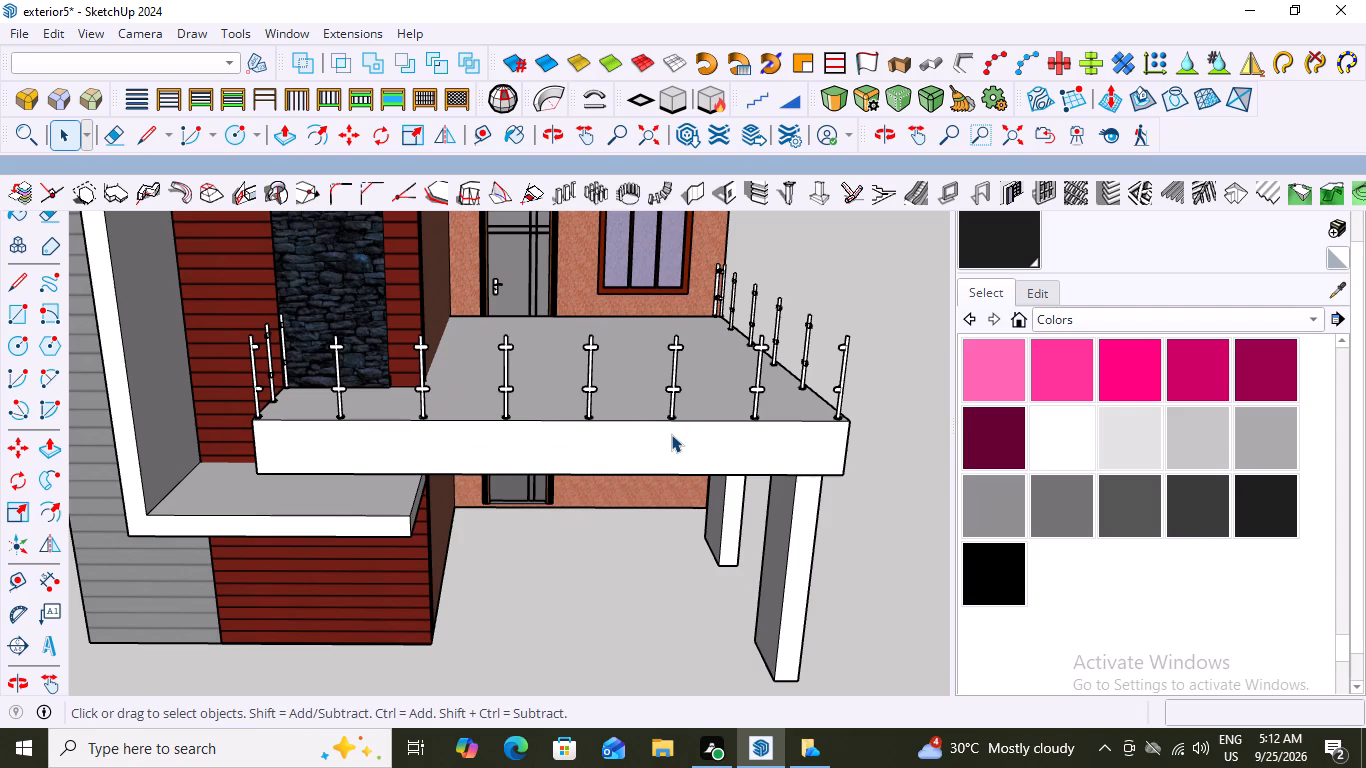
{"action": "key", "text": "ctrl+z"}
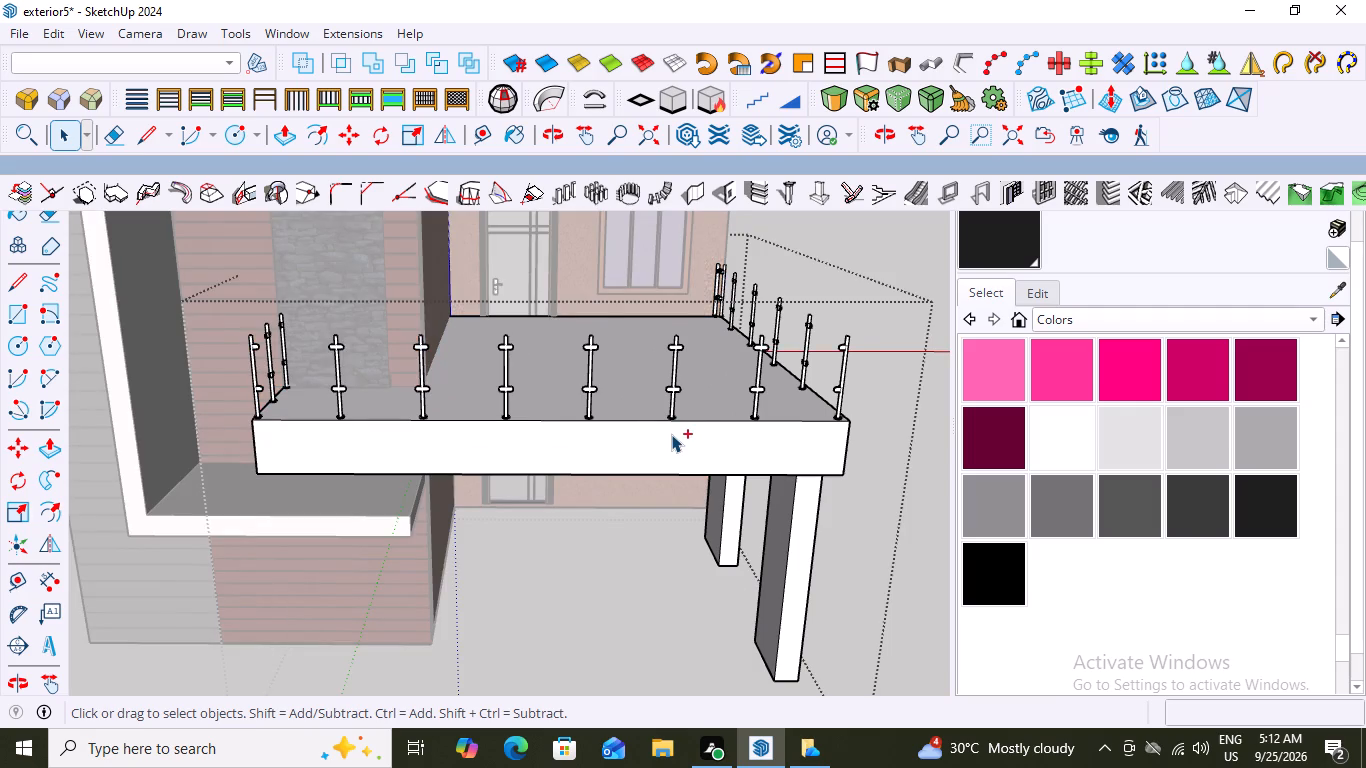
{"action": "key", "text": "ctrl+z"}
Start a 36" high MajRail Type C railing with zero offsets, placing its first pole at the house wall just inside the slab's open side.
{"action": "scroll", "coordinate": [671, 434], "scroll_direction": "down", "scroll_amount": 3}
{"action": "middle_click_drag", "start_coordinate": [612, 392], "coordinate": [637, 470]}
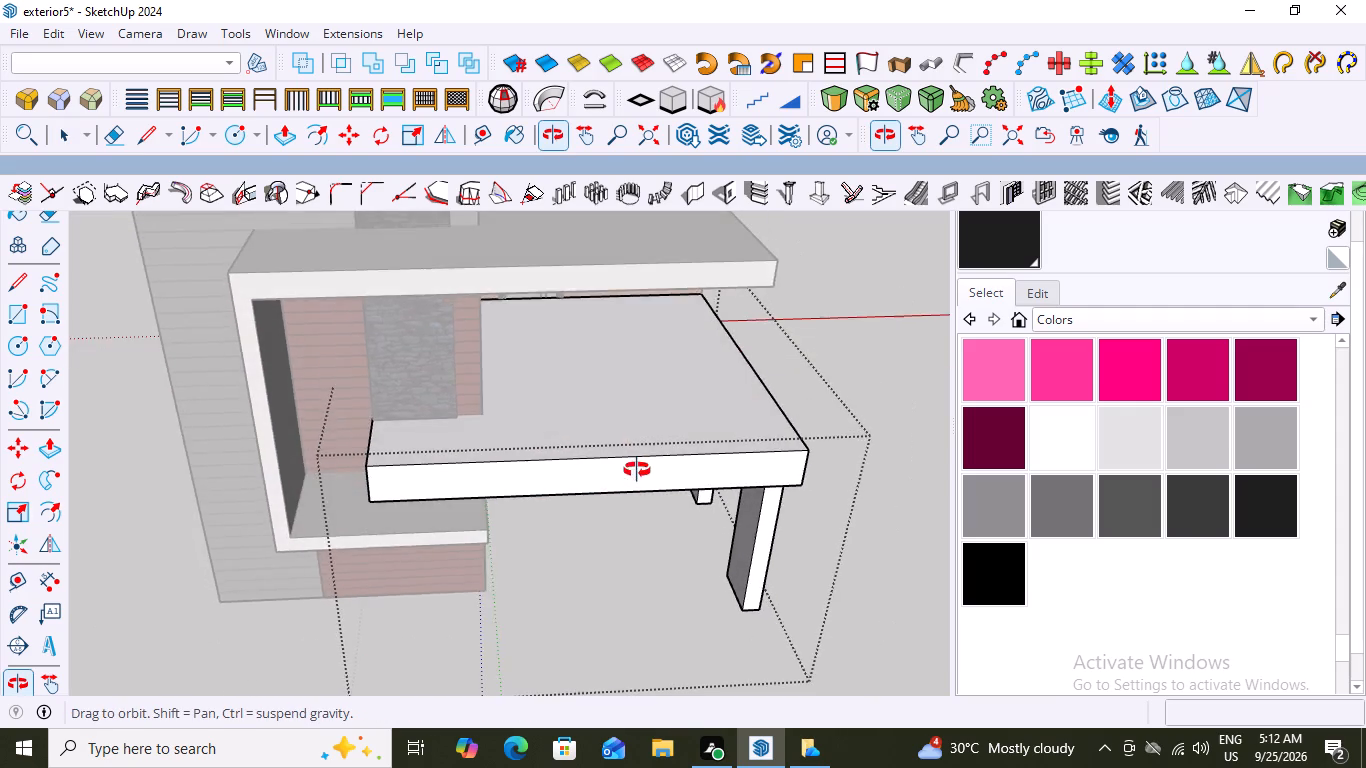
{"action": "middle_click_drag", "start_coordinate": [637, 470], "coordinate": [623, 400]}
{"action": "scroll", "coordinate": [797, 322], "scroll_direction": "up", "scroll_amount": 10}
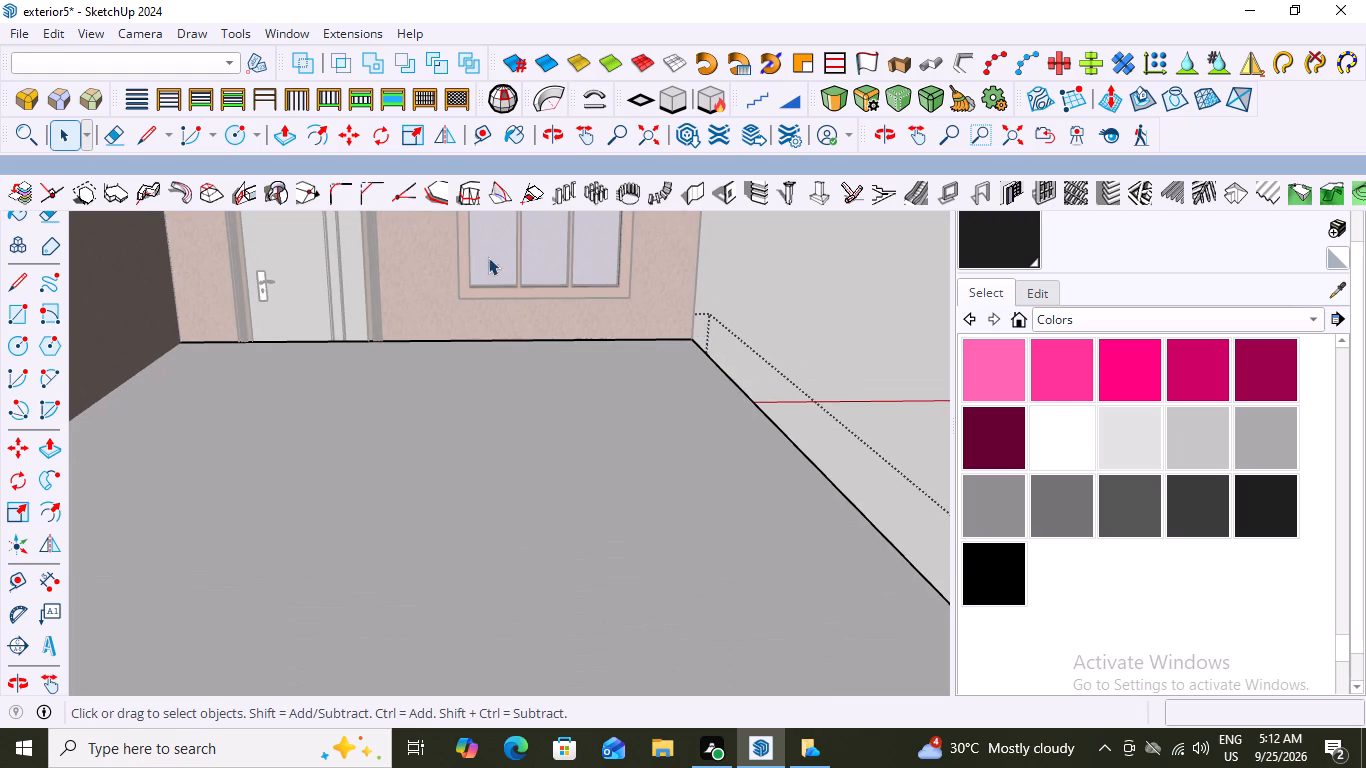
{"action": "left_click", "coordinate": [335, 25]}
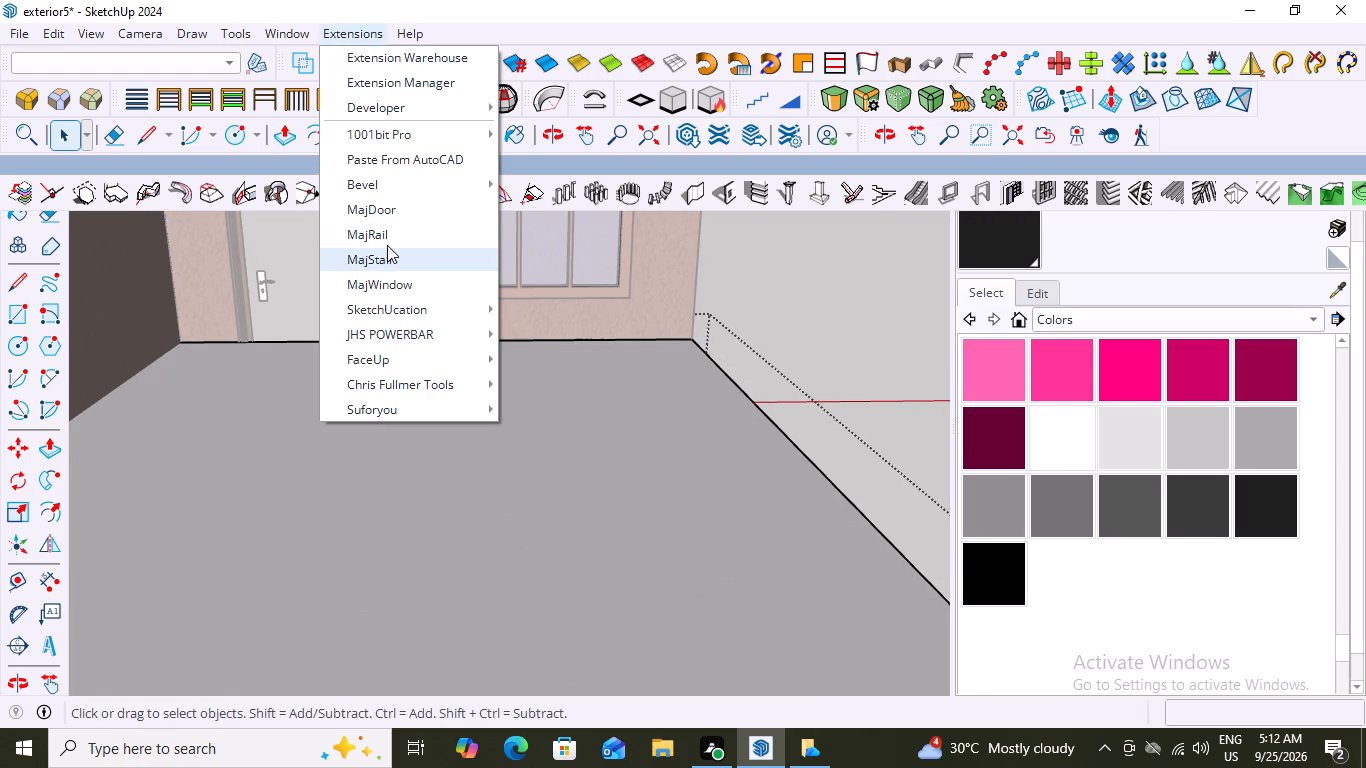
{"action": "left_click", "coordinate": [387, 237]}
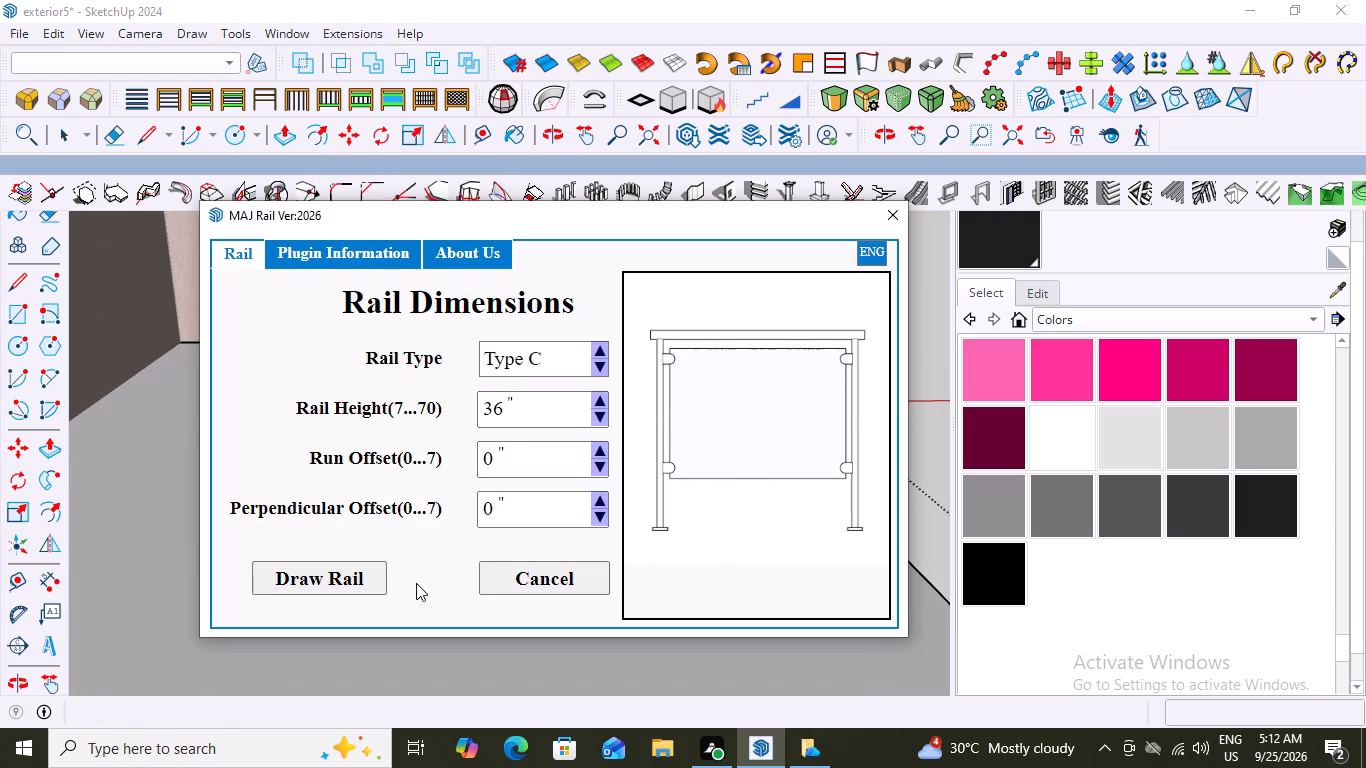
{"action": "left_click", "coordinate": [327, 571]}
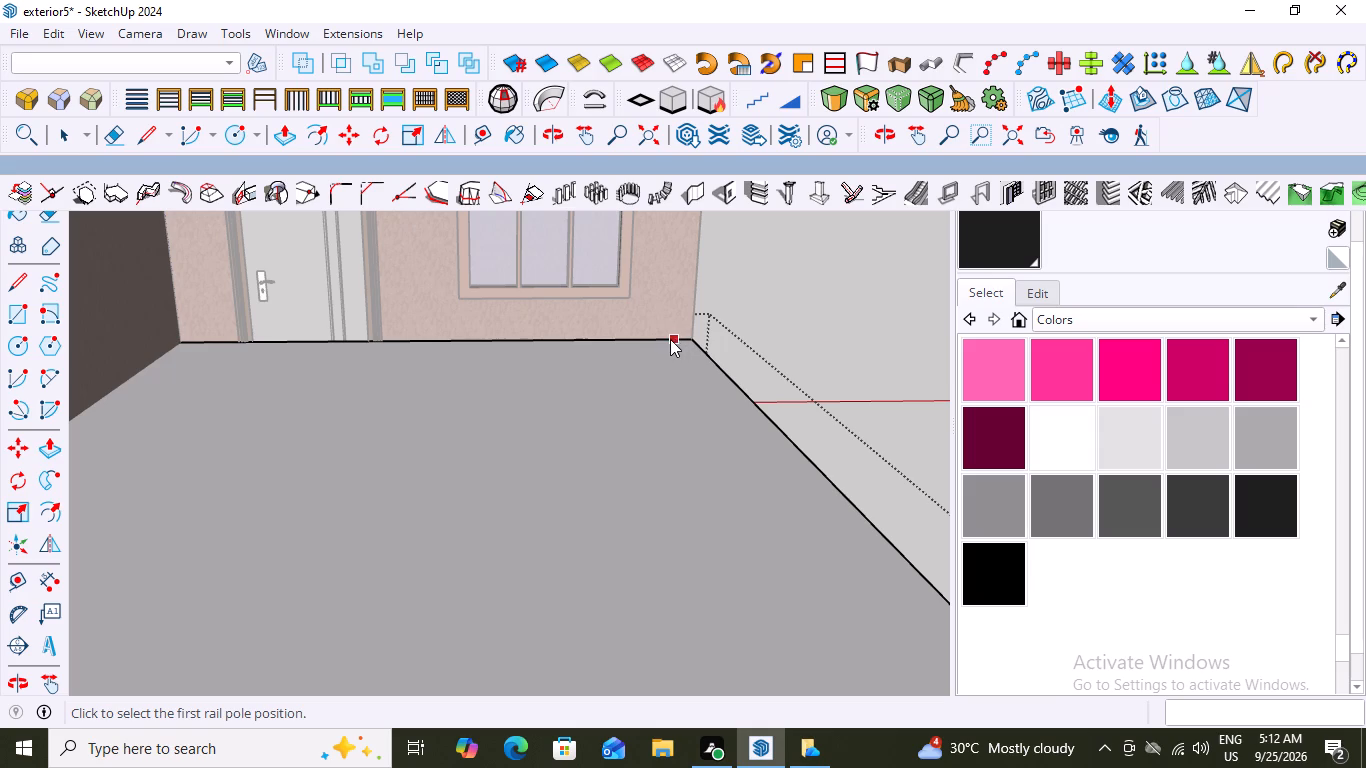
{"action": "left_click", "coordinate": [671, 339]}
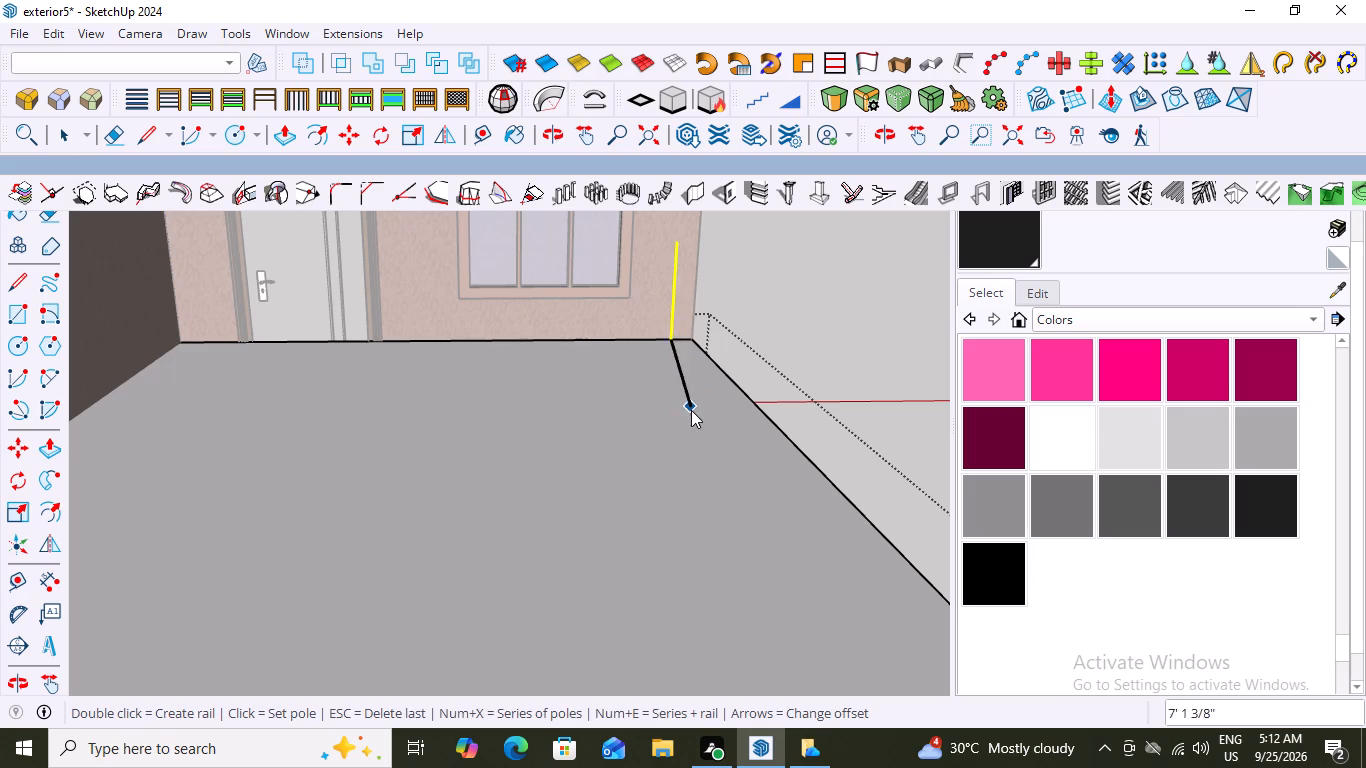
Add a 5x pole series about 19' 2" along the balcony's open side, ending just inside the front corner.
{"action": "scroll", "coordinate": [691, 409], "scroll_direction": "down", "scroll_amount": 9}
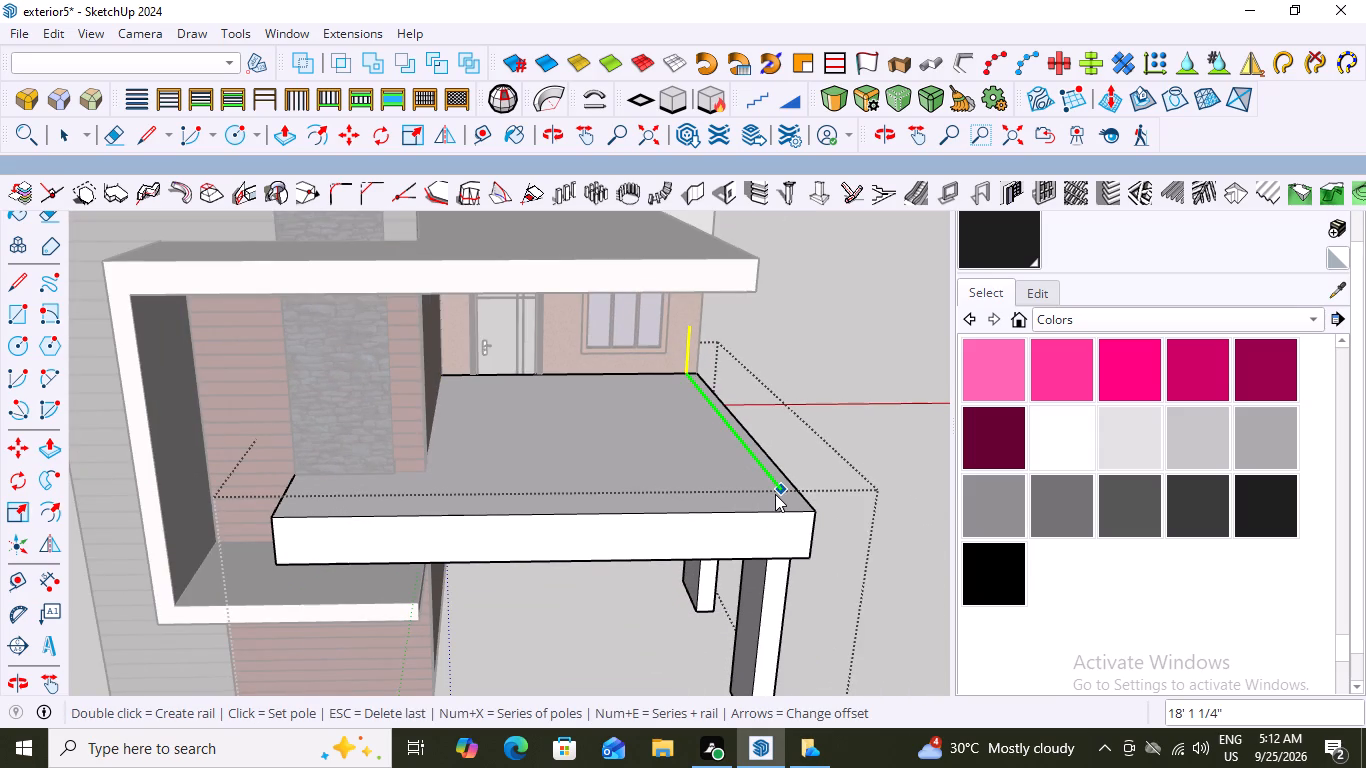
{"action": "scroll", "coordinate": [785, 504], "scroll_direction": "up", "scroll_amount": 2}
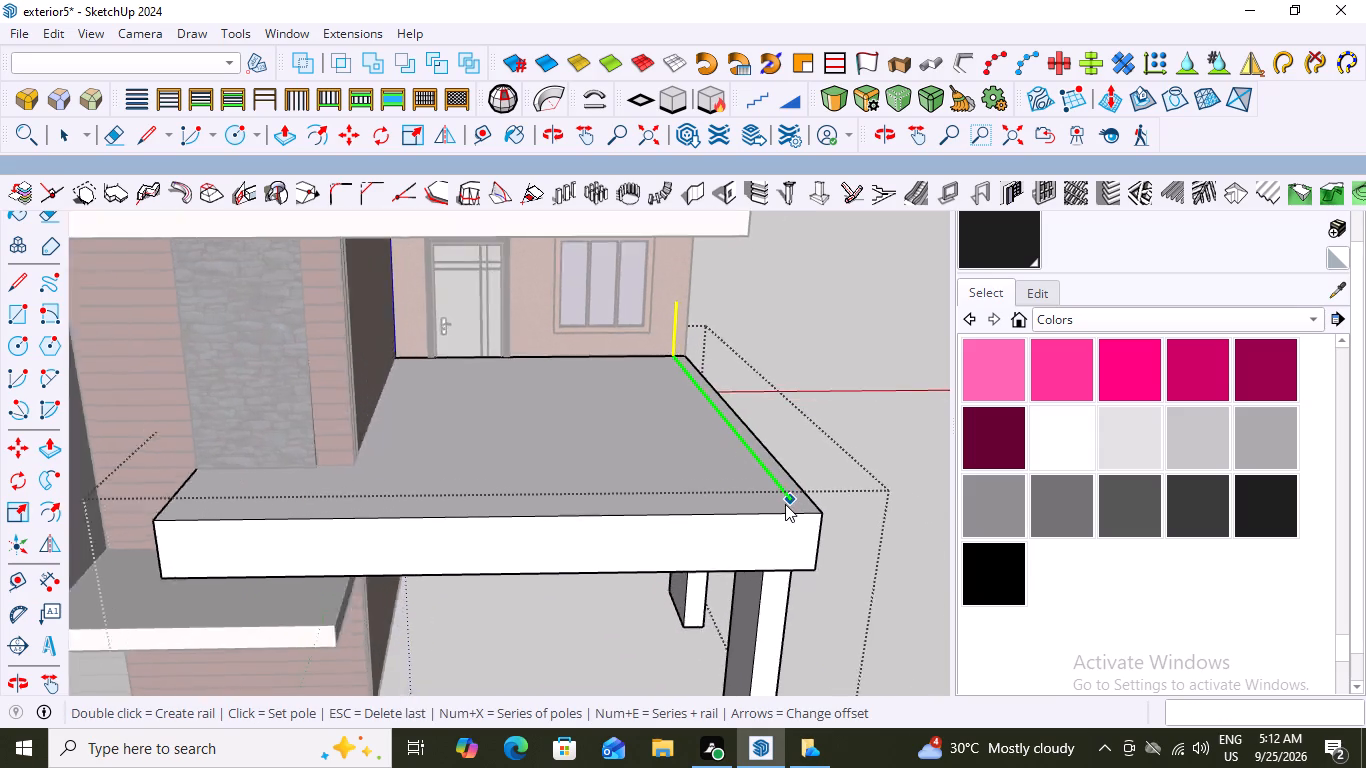
{"action": "scroll", "coordinate": [785, 504], "scroll_direction": "up", "scroll_amount": 5}
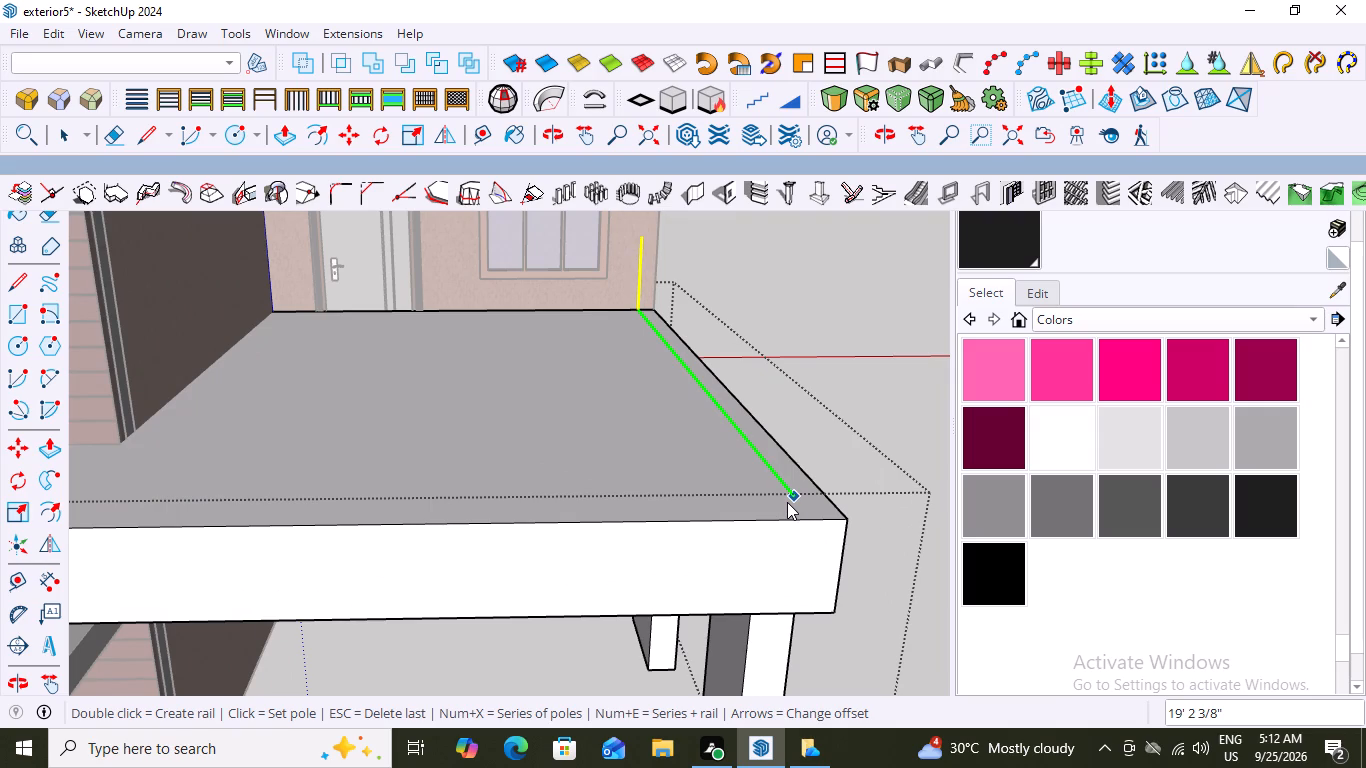
{"action": "key", "text": "5"}
{"action": "key", "text": "x"}
{"action": "key", "text": "Return"}
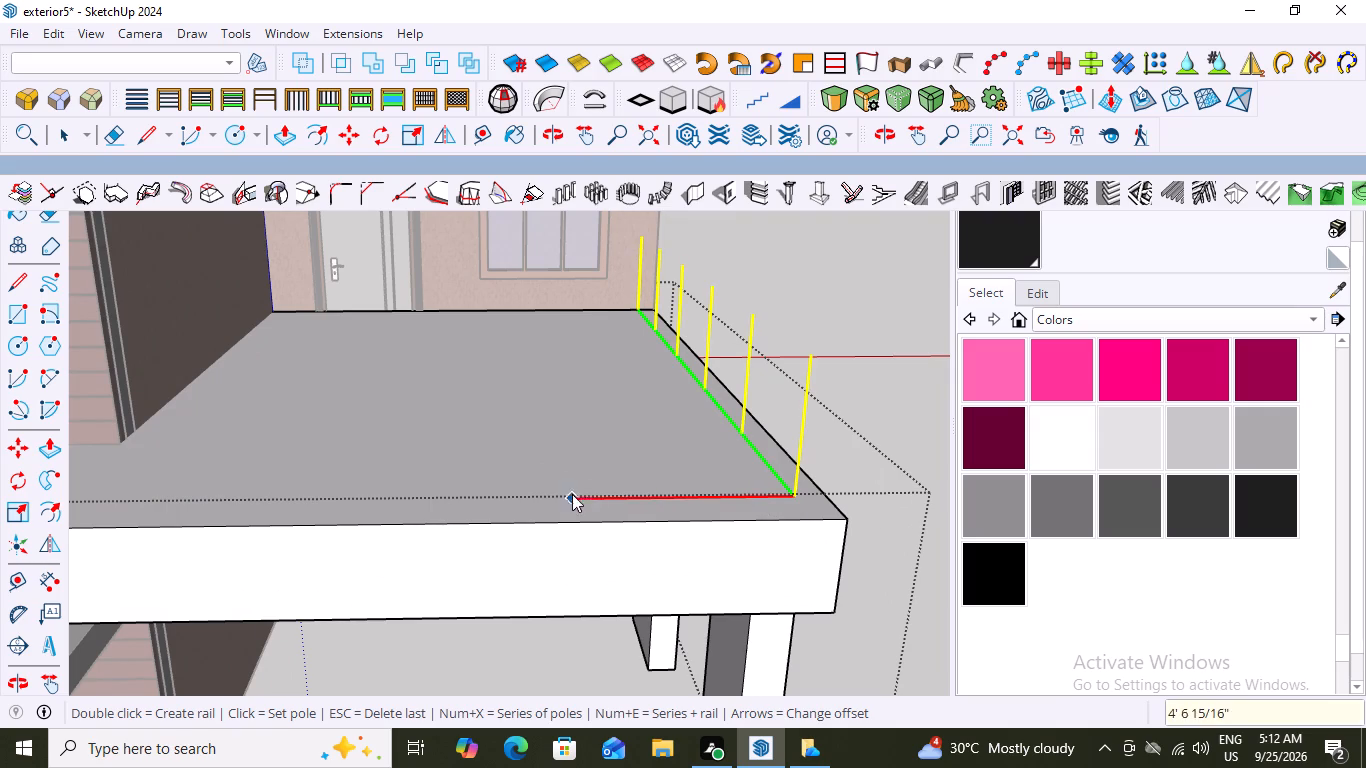
Add a 7x pole series about 20' 2" along the balcony's front edge, ending just inside the opposite front corner.
{"action": "scroll", "coordinate": [589, 498], "scroll_direction": "down", "scroll_amount": 12}
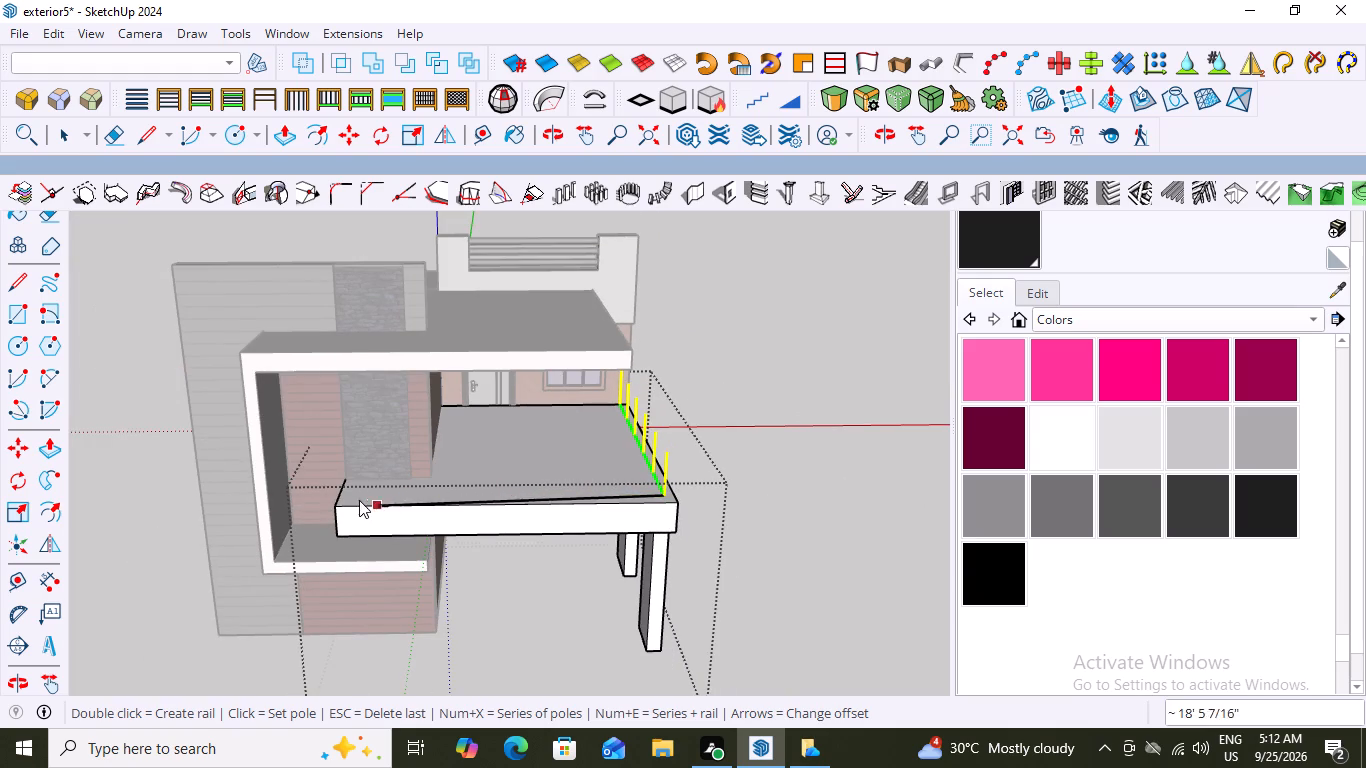
{"action": "scroll", "coordinate": [353, 498], "scroll_direction": "up", "scroll_amount": 10}
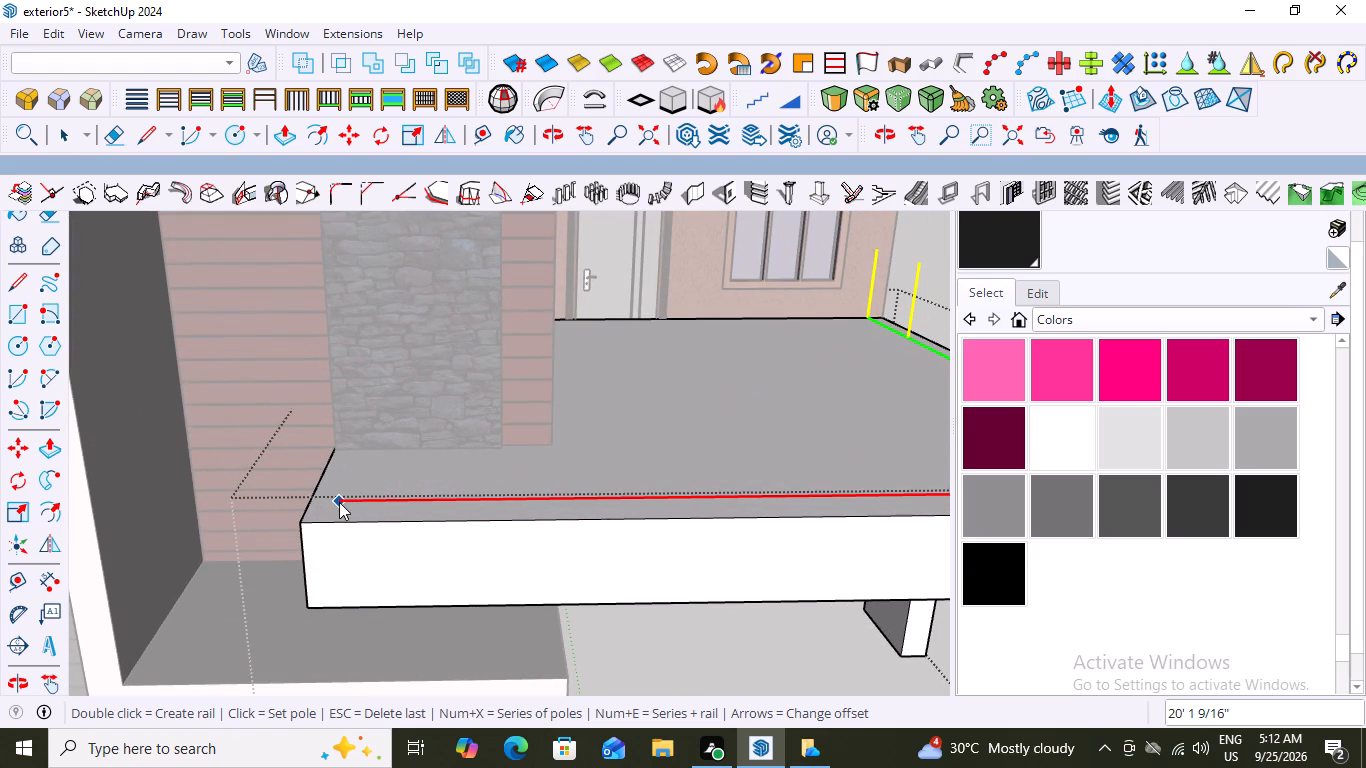
{"action": "key", "text": "7"}
{"action": "key", "text": "x"}
{"action": "key", "text": "Return"}
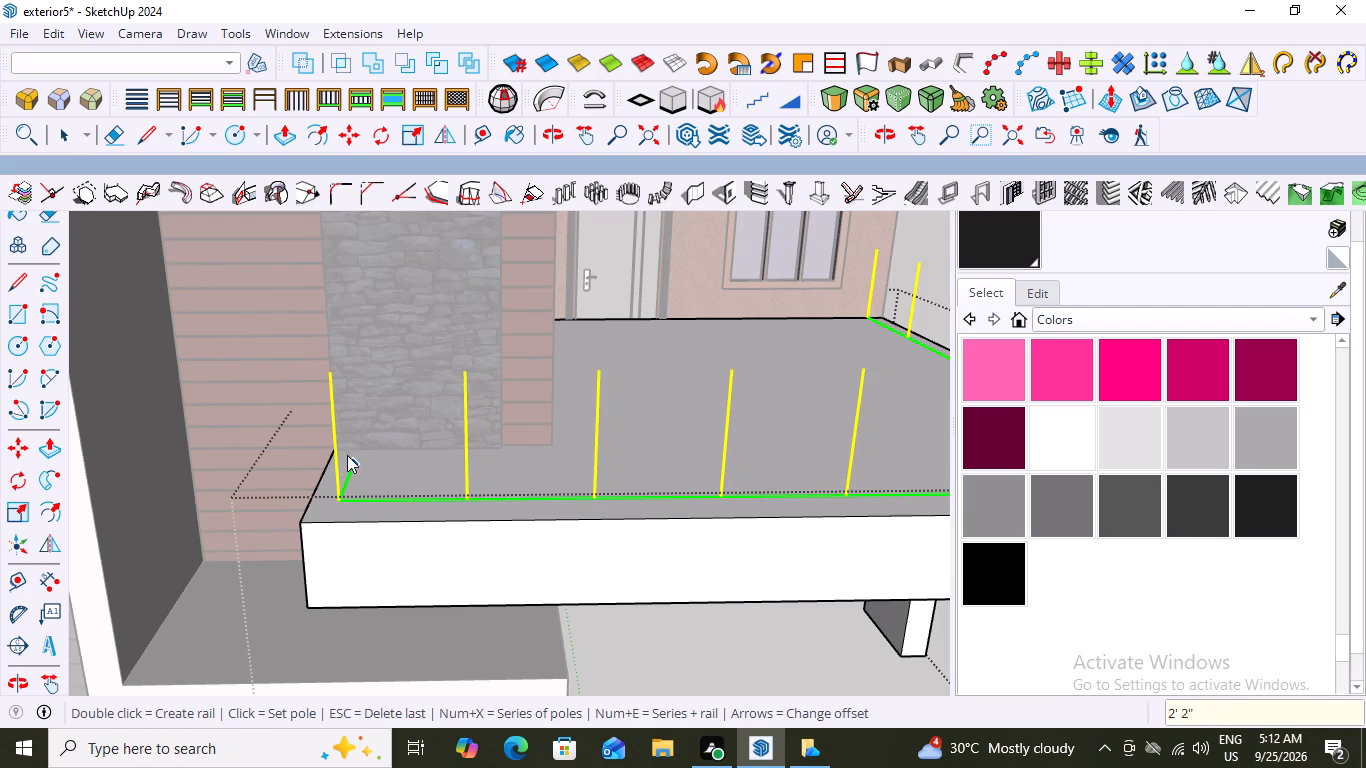
Add a 2x pole series about 3' 4" from the front corner back to the base of the stone-clad wall.
{"action": "scroll", "coordinate": [353, 446], "scroll_direction": "up", "scroll_amount": 7}
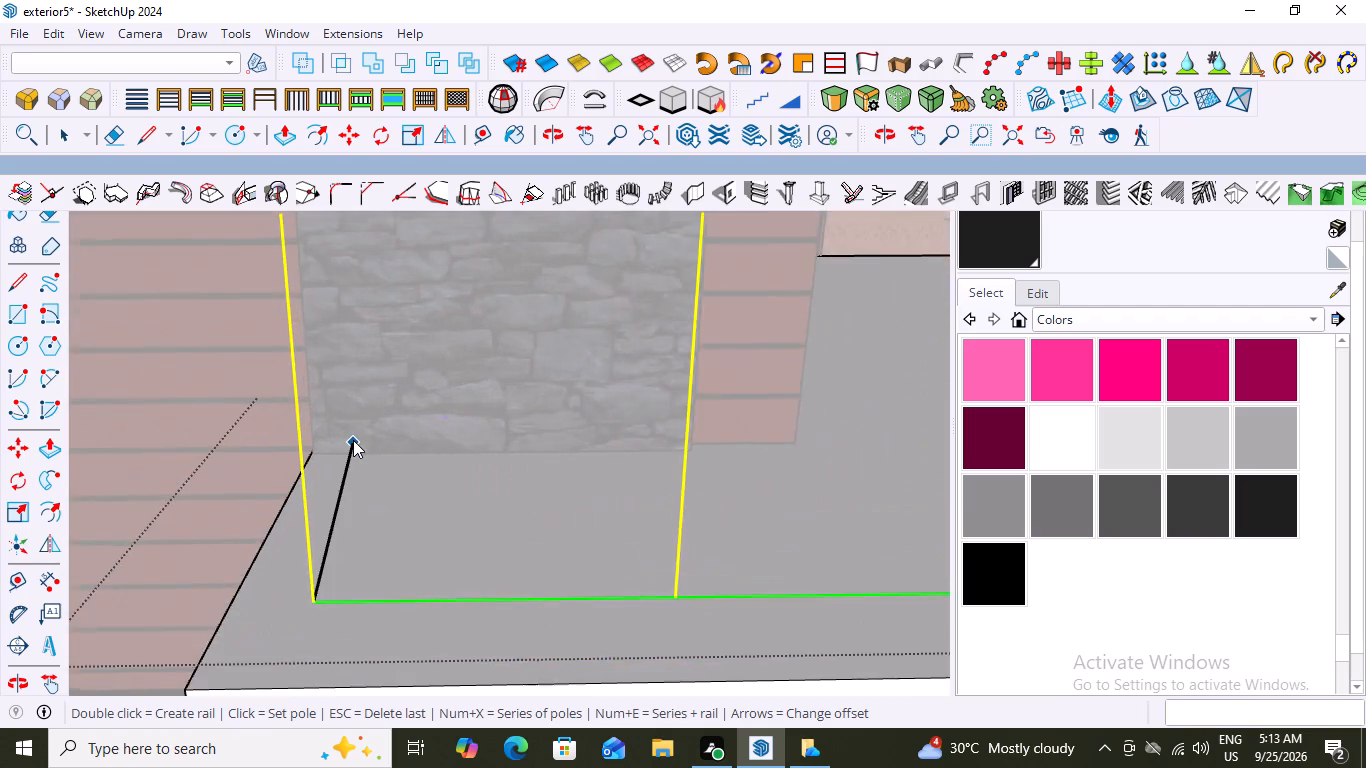
{"action": "scroll", "coordinate": [353, 440], "scroll_direction": "up", "scroll_amount": 12}
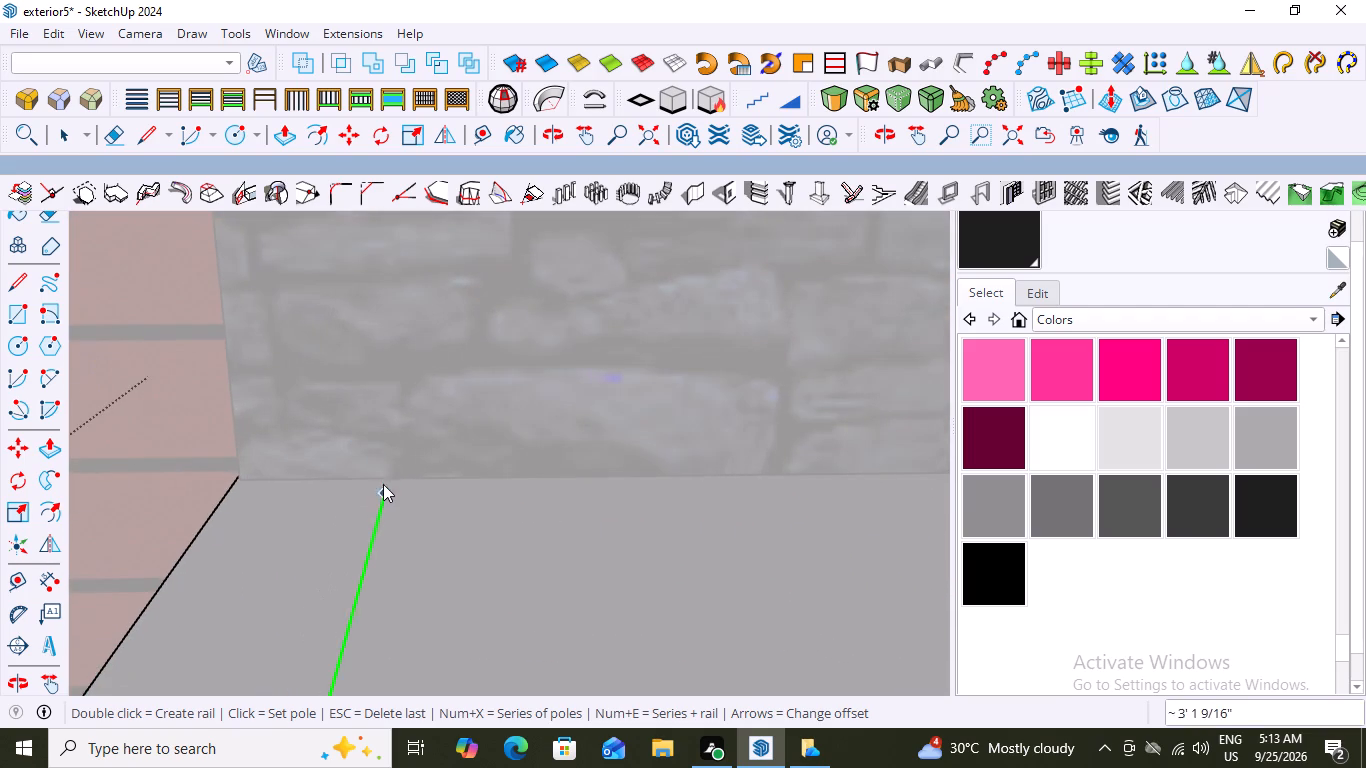
{"action": "scroll", "coordinate": [388, 480], "scroll_direction": "down", "scroll_amount": 8}
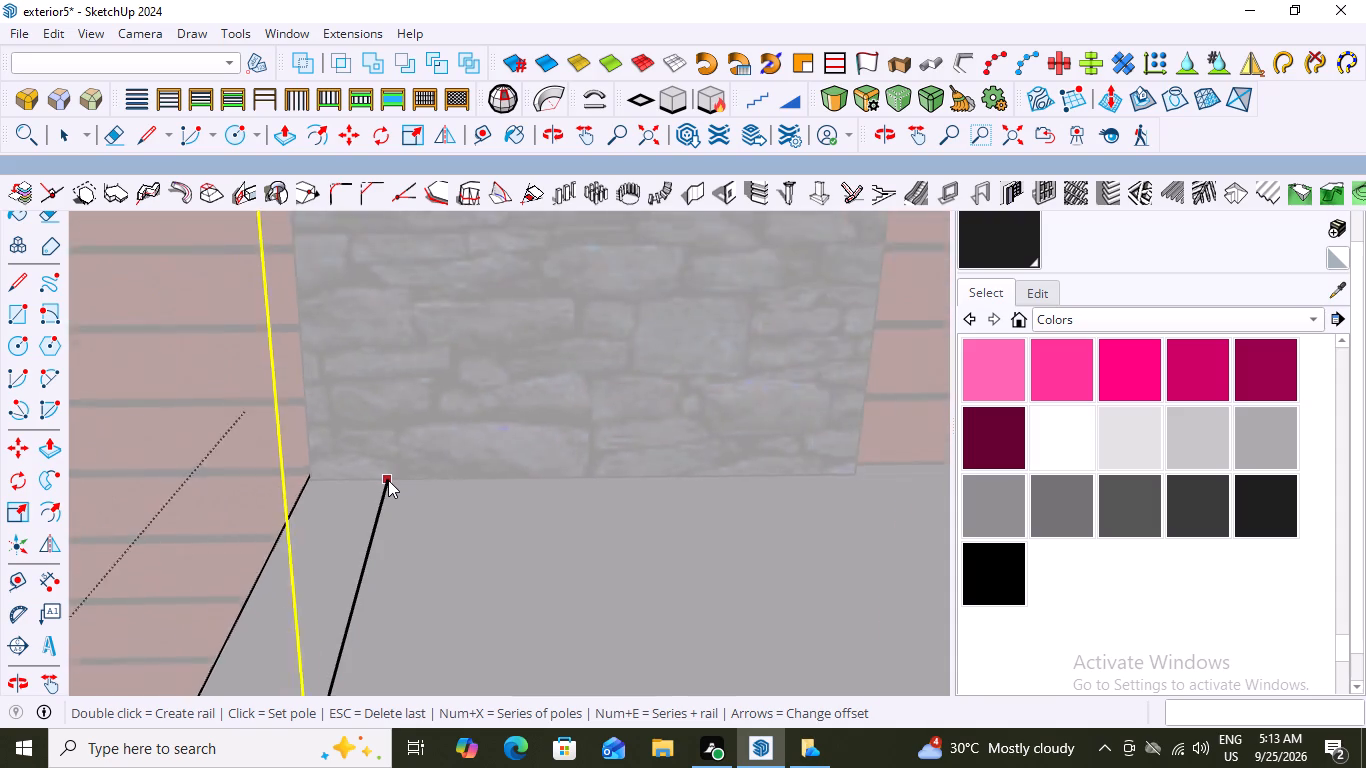
{"action": "scroll", "coordinate": [388, 480], "scroll_direction": "down", "scroll_amount": 6}
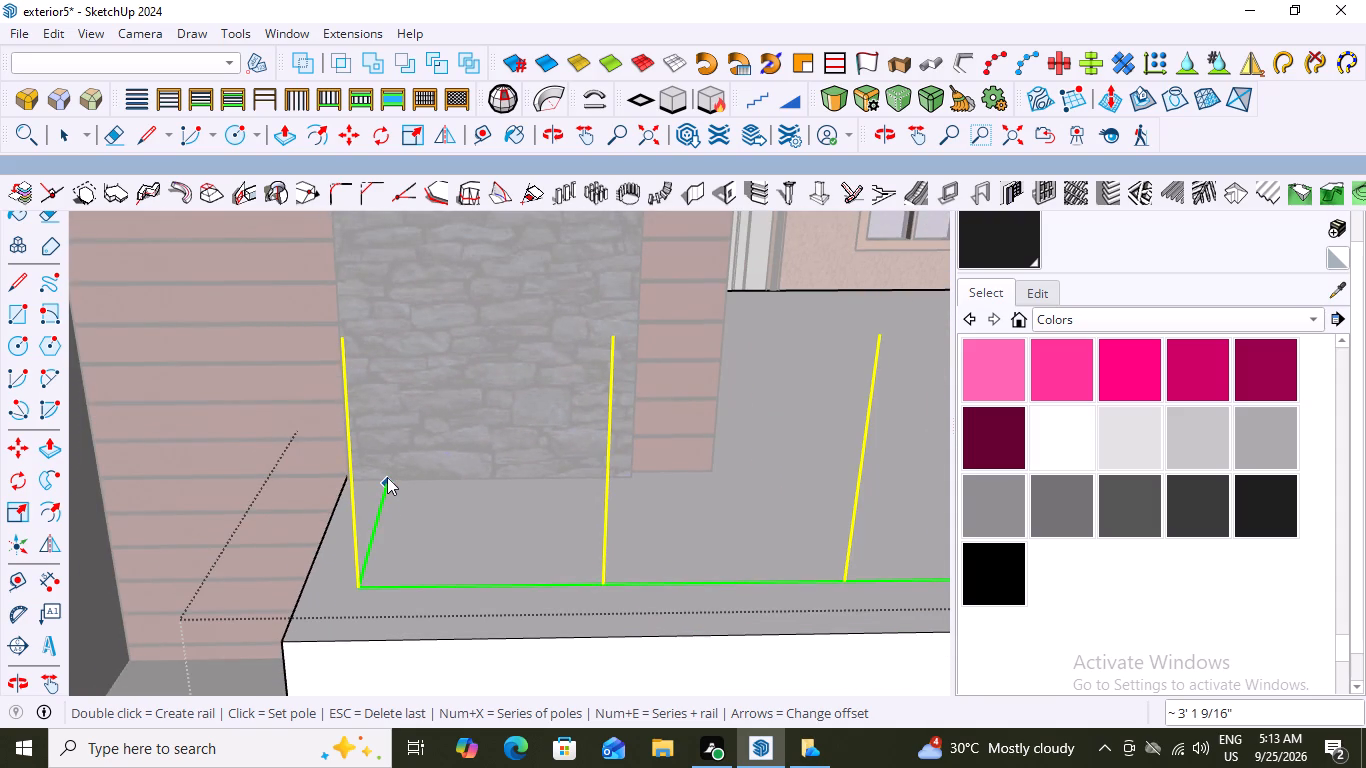
{"action": "scroll", "coordinate": [387, 477], "scroll_direction": "up", "scroll_amount": 16}
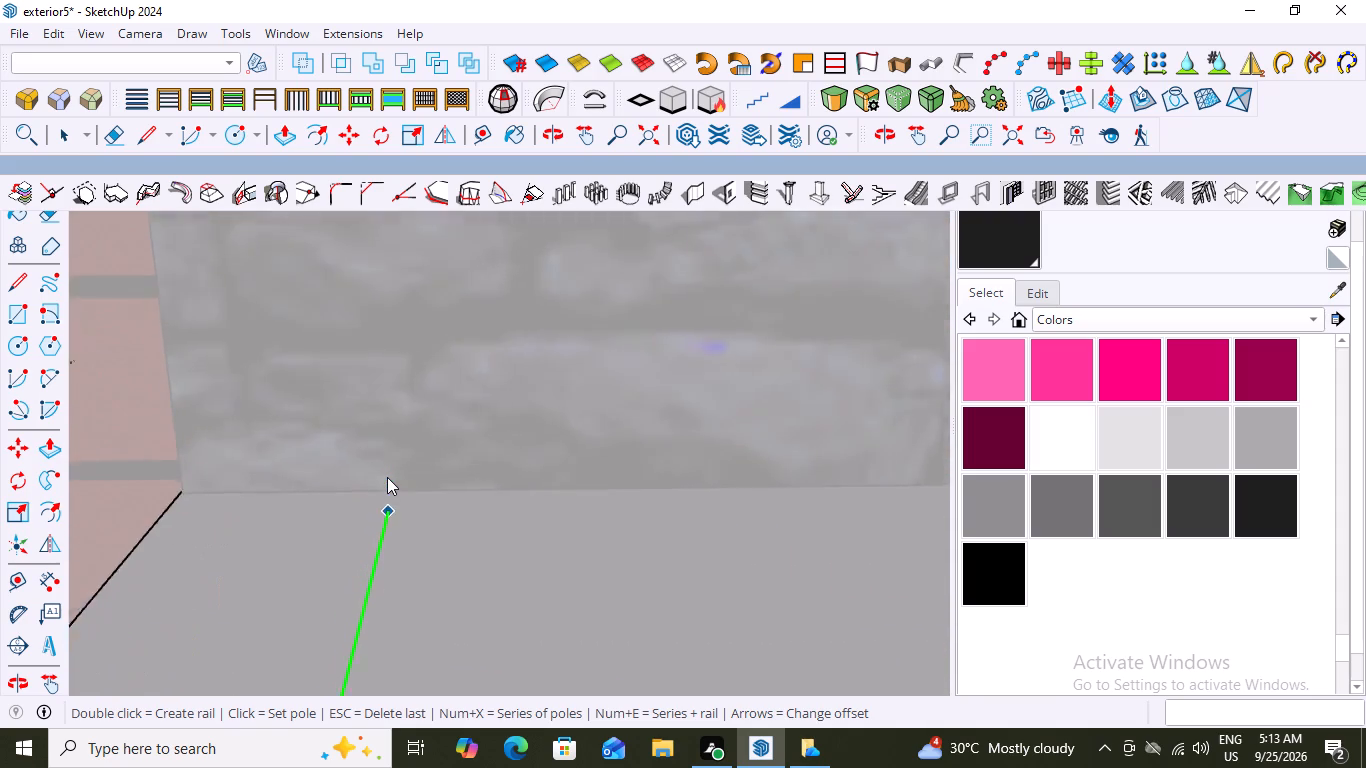
{"action": "scroll", "coordinate": [387, 477], "scroll_direction": "up", "scroll_amount": 3}
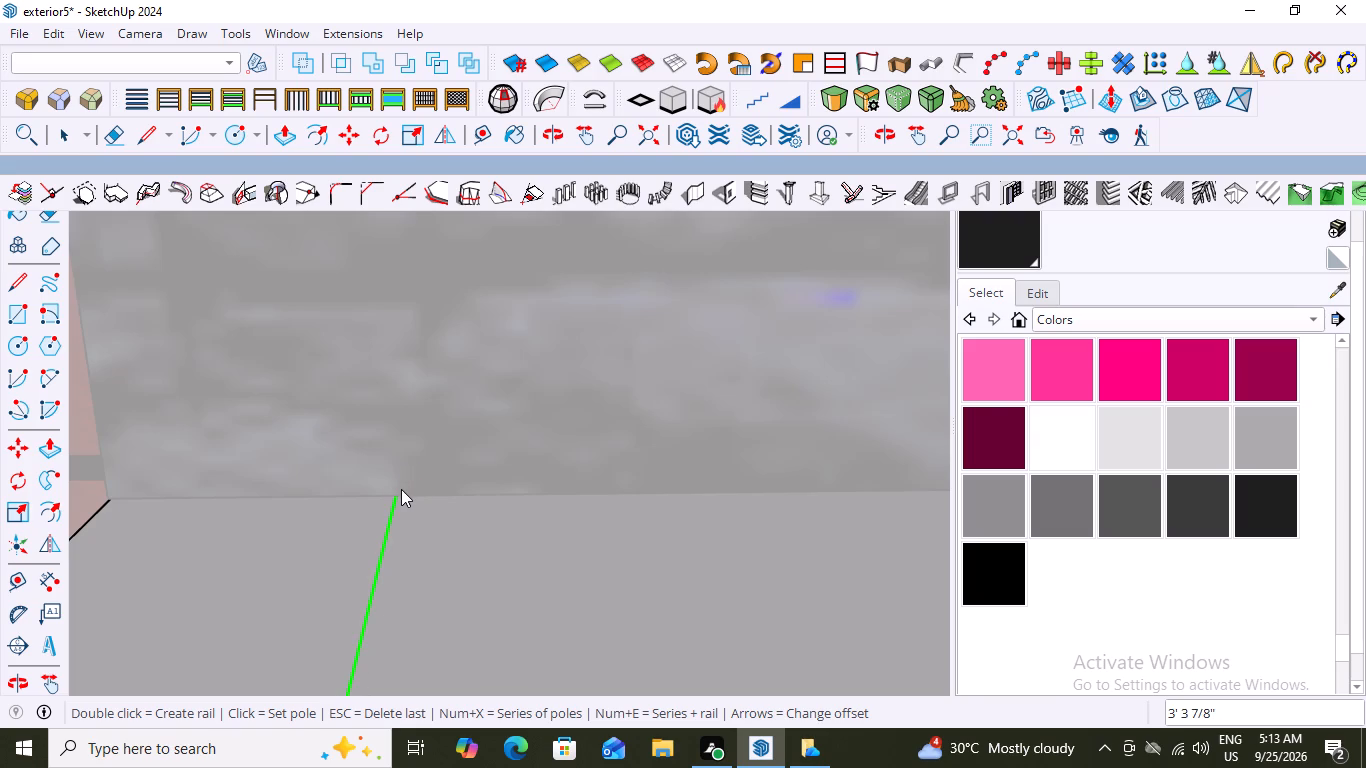
{"action": "type", "text": "2x"}
{"action": "key", "text": "Return"}
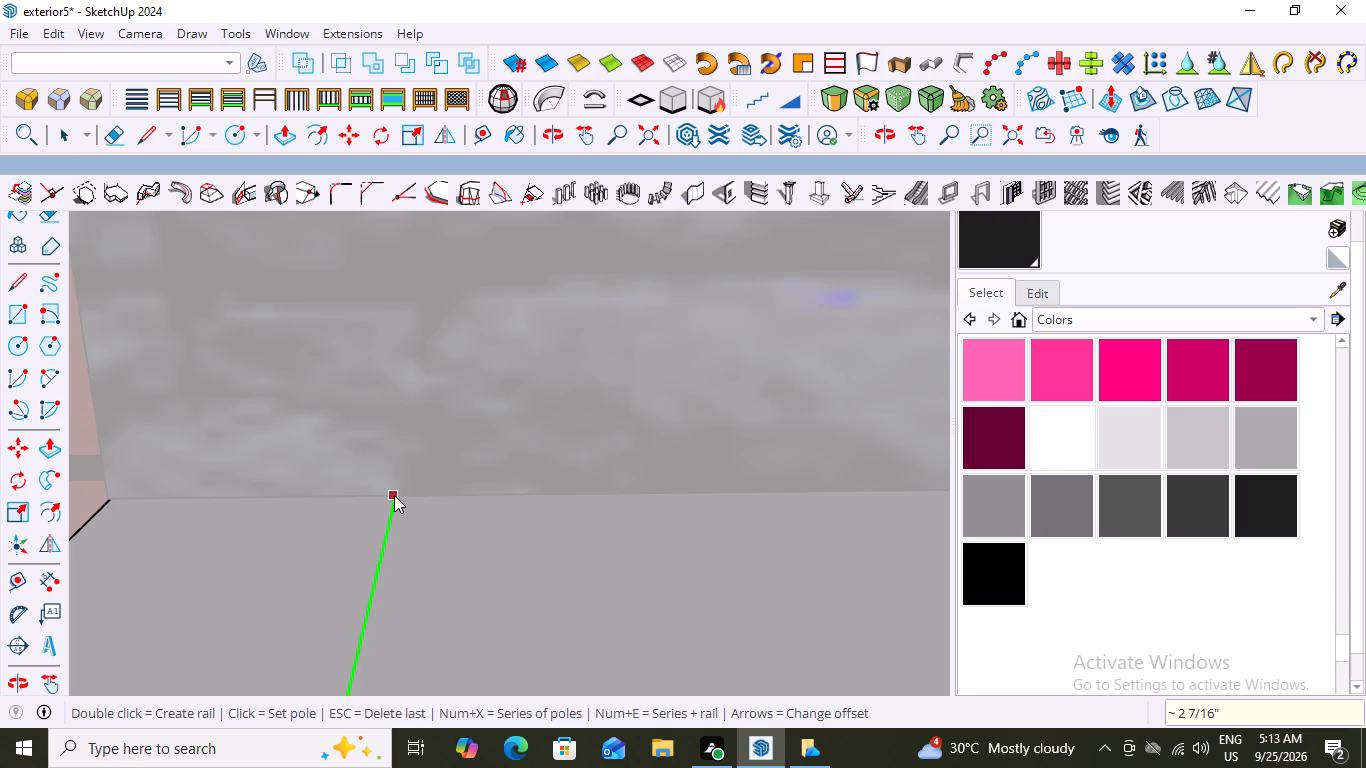
Create the railing from the end pole at the stone-clad wall and leave the railing tool.
{"action": "left_click", "coordinate": [394, 495]}
{"action": "double_click", "coordinate": [394, 495]}
{"action": "scroll", "coordinate": [416, 451], "scroll_direction": "down", "scroll_amount": 8}
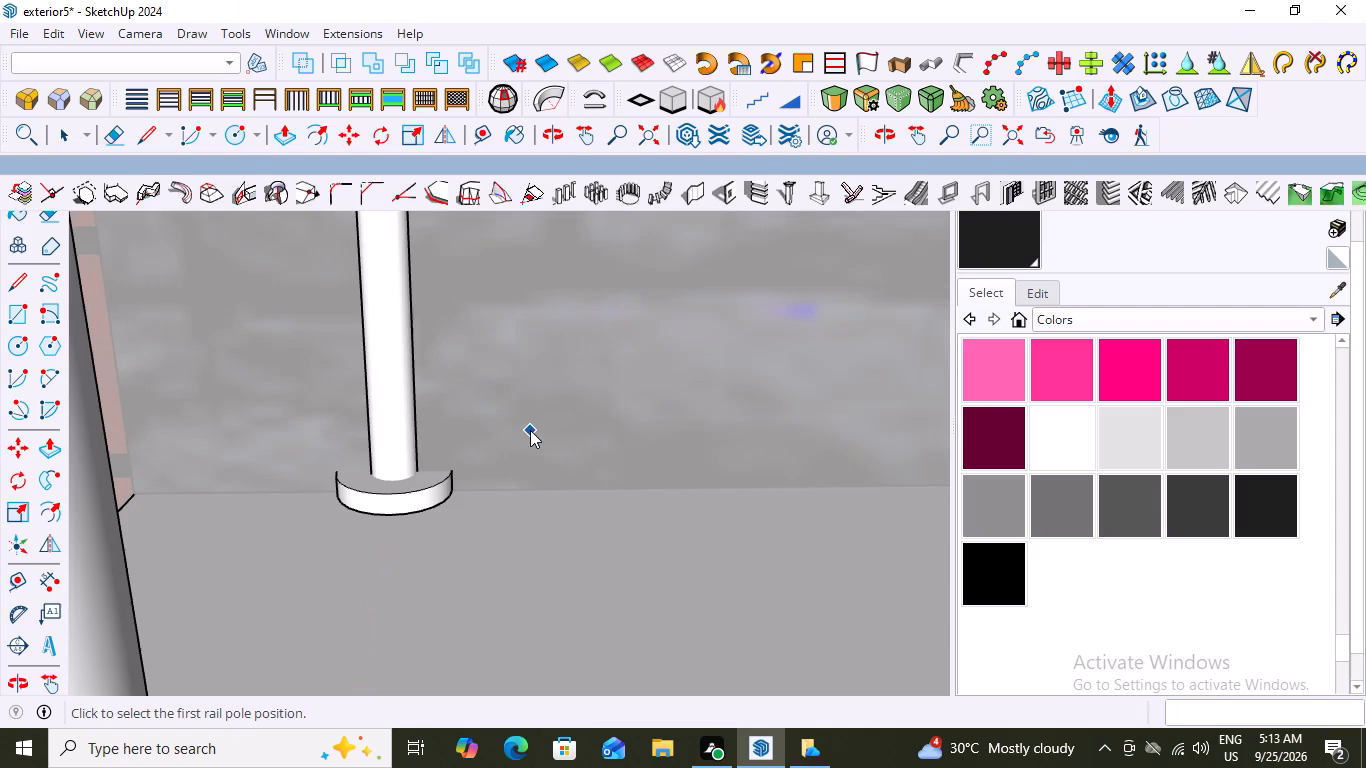
{"action": "scroll", "coordinate": [530, 430], "scroll_direction": "down", "scroll_amount": 12}
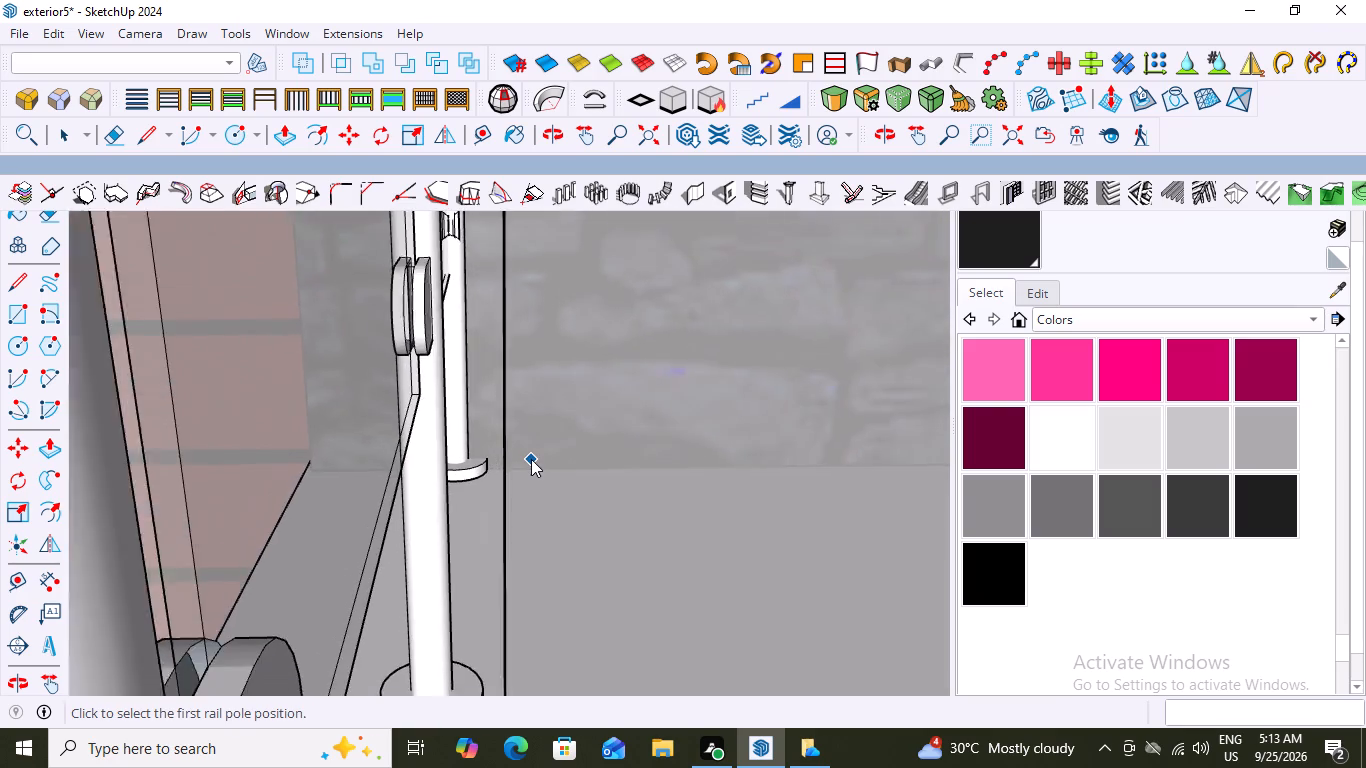
{"action": "scroll", "coordinate": [531, 459], "scroll_direction": "down", "scroll_amount": 20}
{"action": "scroll", "coordinate": [531, 459], "scroll_direction": "down", "scroll_amount": 11}
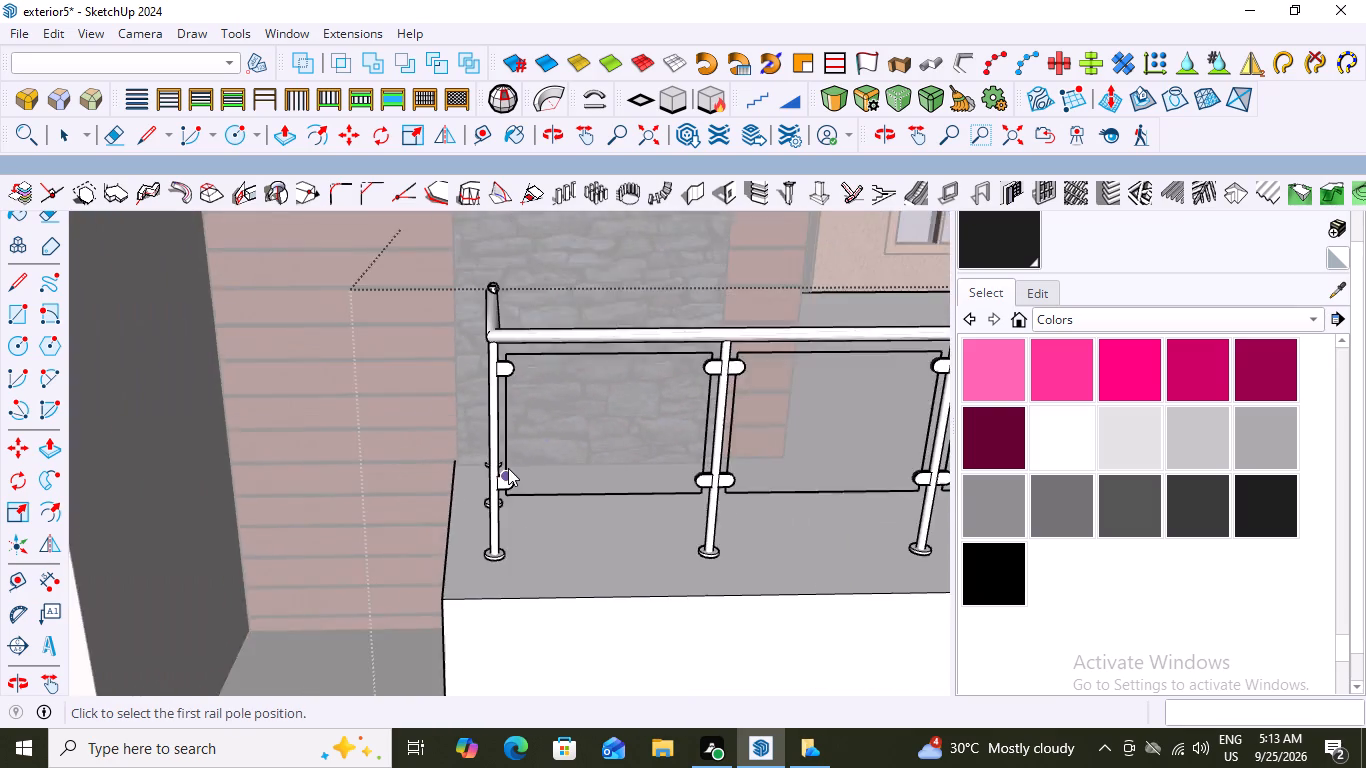
{"action": "scroll", "coordinate": [508, 468], "scroll_direction": "down", "scroll_amount": 15}
{"action": "scroll", "coordinate": [508, 474], "scroll_direction": "down", "scroll_amount": 8}
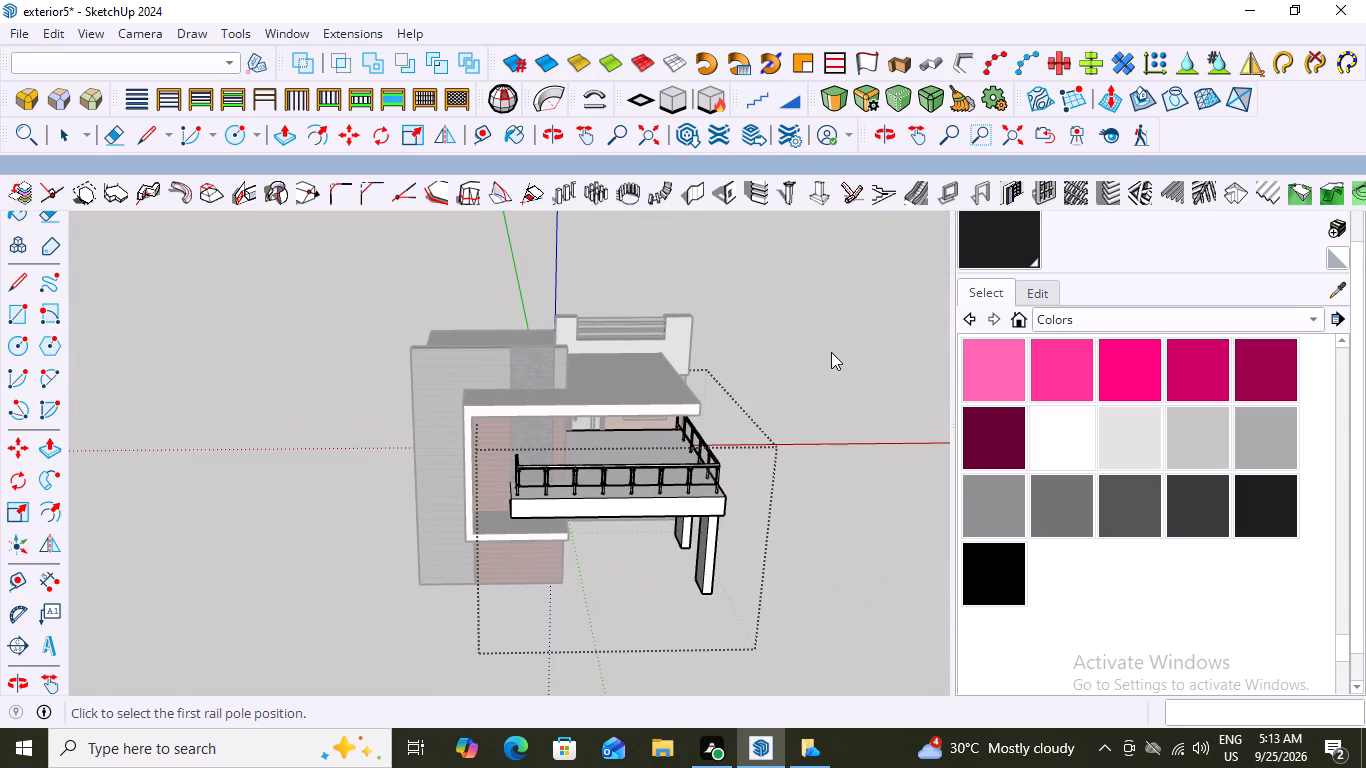
{"action": "left_click", "coordinate": [832, 351]}
{"action": "key", "text": "space"}
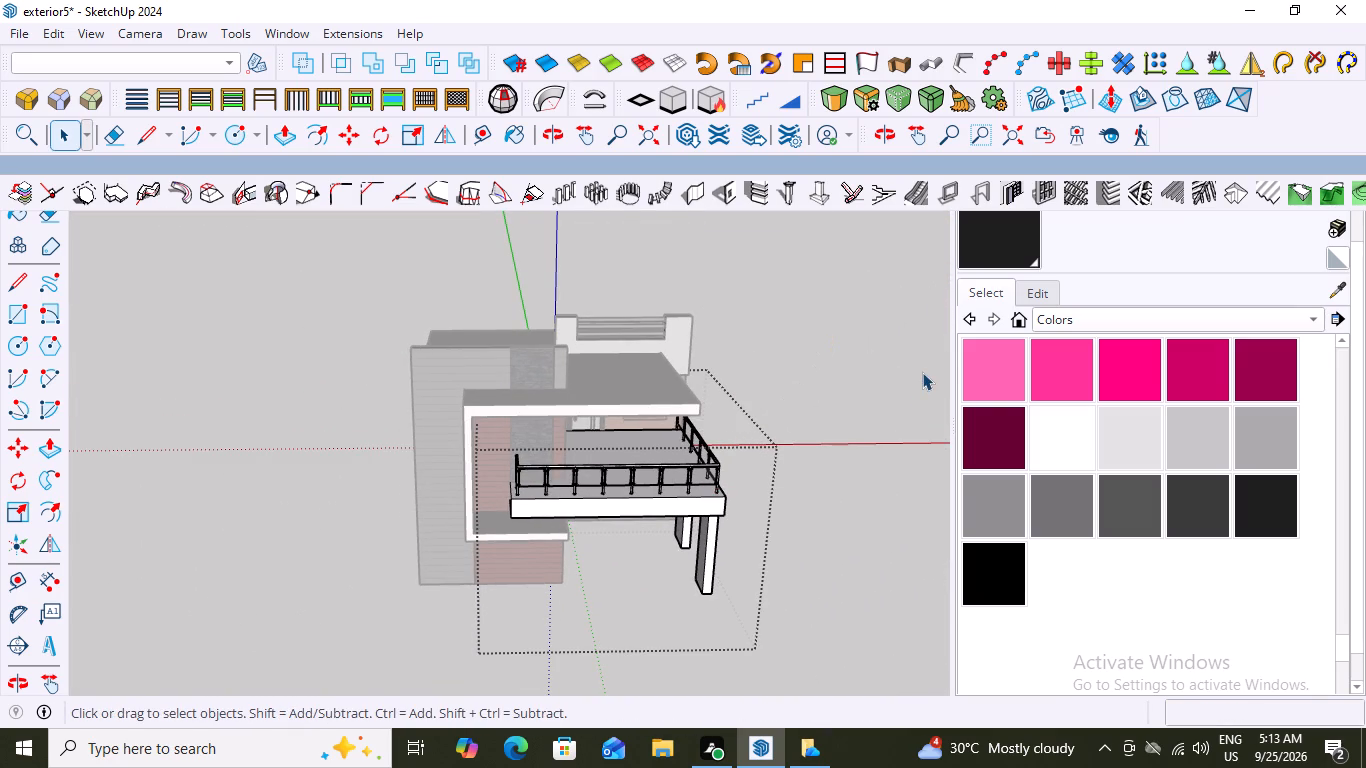
Close the balcony group and inspect the railing's poles, glass panels and handrail end at the stone-clad wall.
{"action": "double_click", "coordinate": [911, 337]}
{"action": "scroll", "coordinate": [754, 442], "scroll_direction": "up", "scroll_amount": 2}
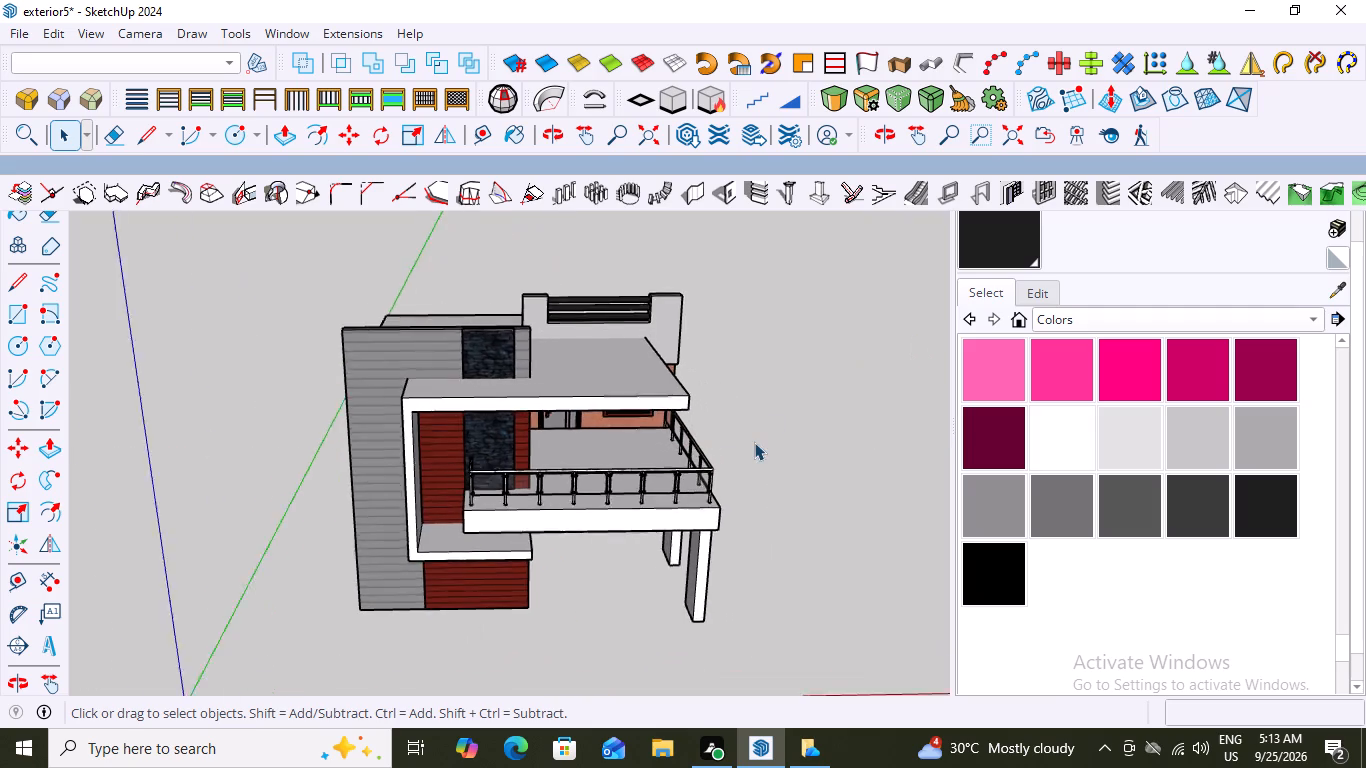
{"action": "scroll", "coordinate": [754, 442], "scroll_direction": "up", "scroll_amount": 7}
{"action": "middle_click_drag", "start_coordinate": [498, 475], "coordinate": [333, 475]}
{"action": "scroll", "coordinate": [379, 368], "scroll_direction": "up", "scroll_amount": 4}
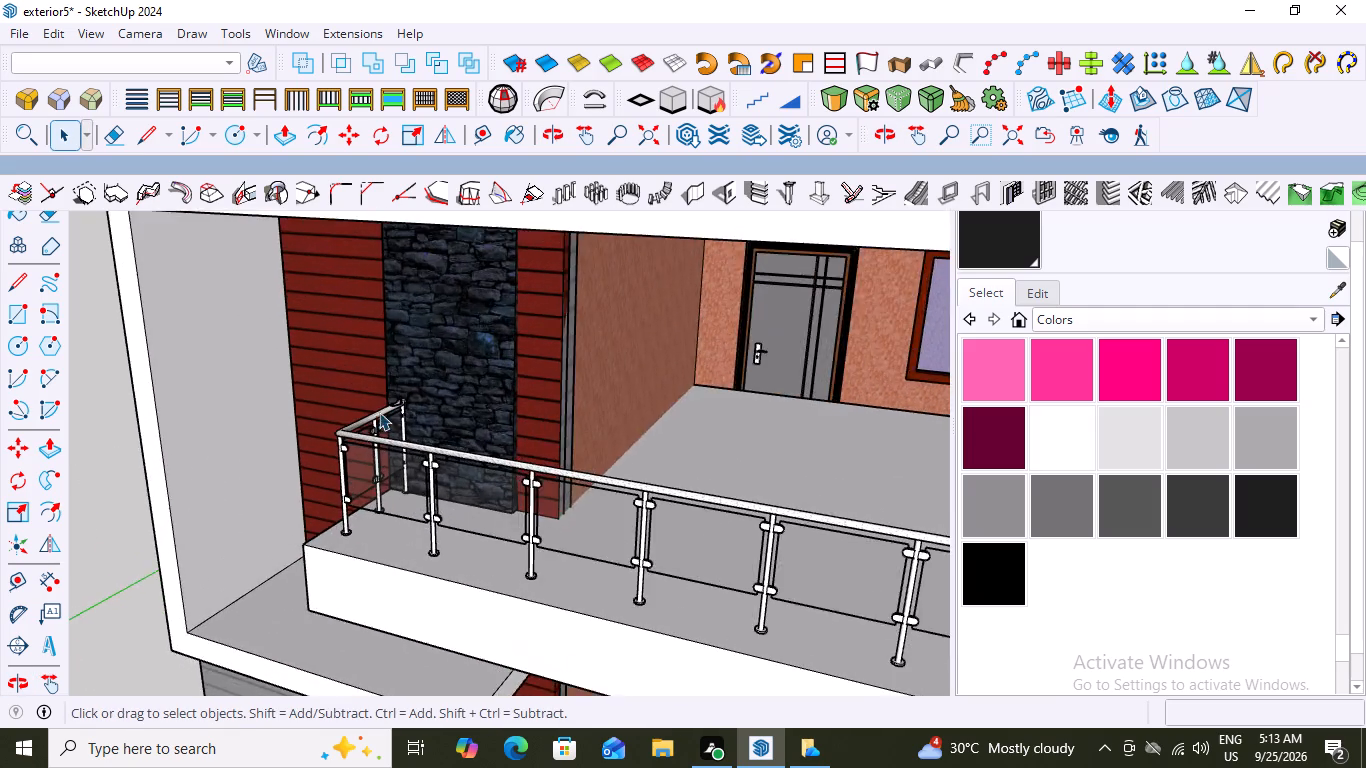
{"action": "scroll", "coordinate": [379, 412], "scroll_direction": "up", "scroll_amount": 13}
{"action": "scroll", "coordinate": [477, 361], "scroll_direction": "up", "scroll_amount": 7}
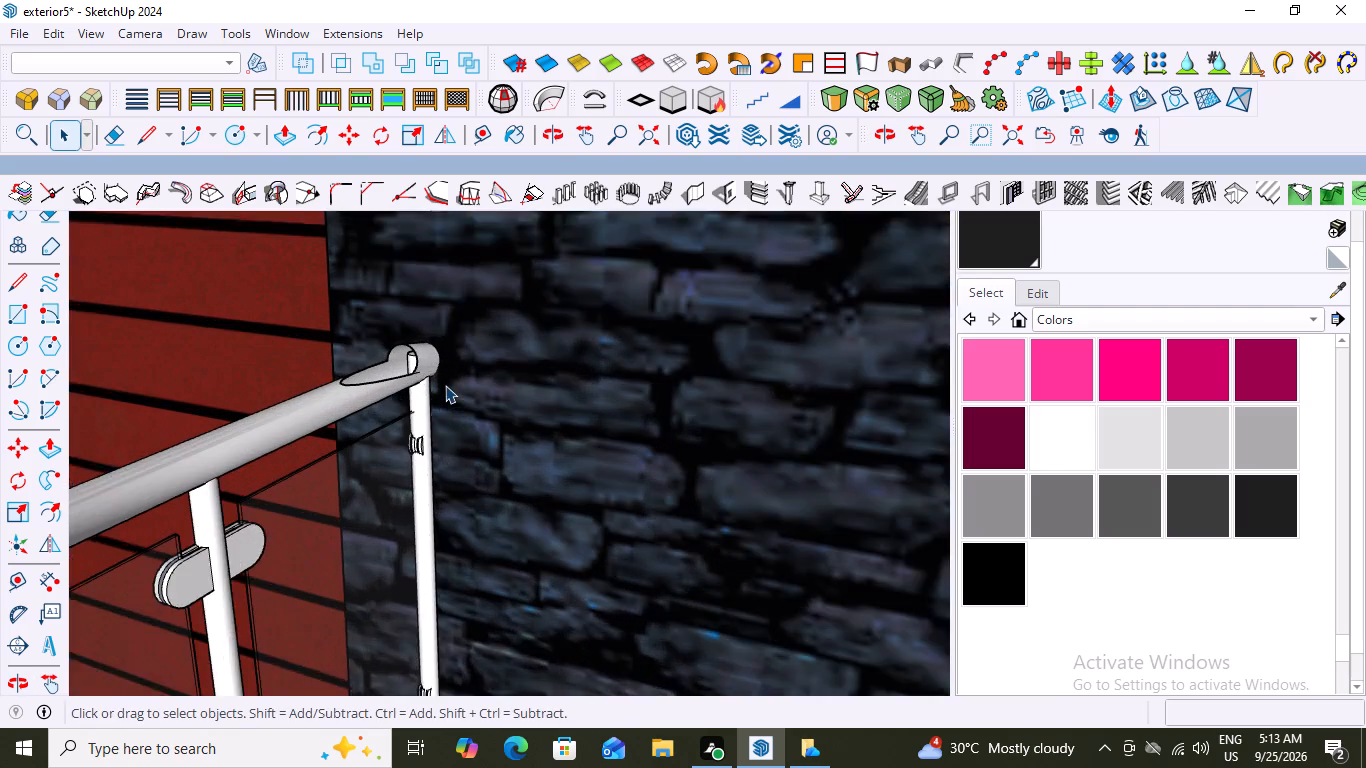
{"action": "scroll", "coordinate": [397, 381], "scroll_direction": "up", "scroll_amount": 4}
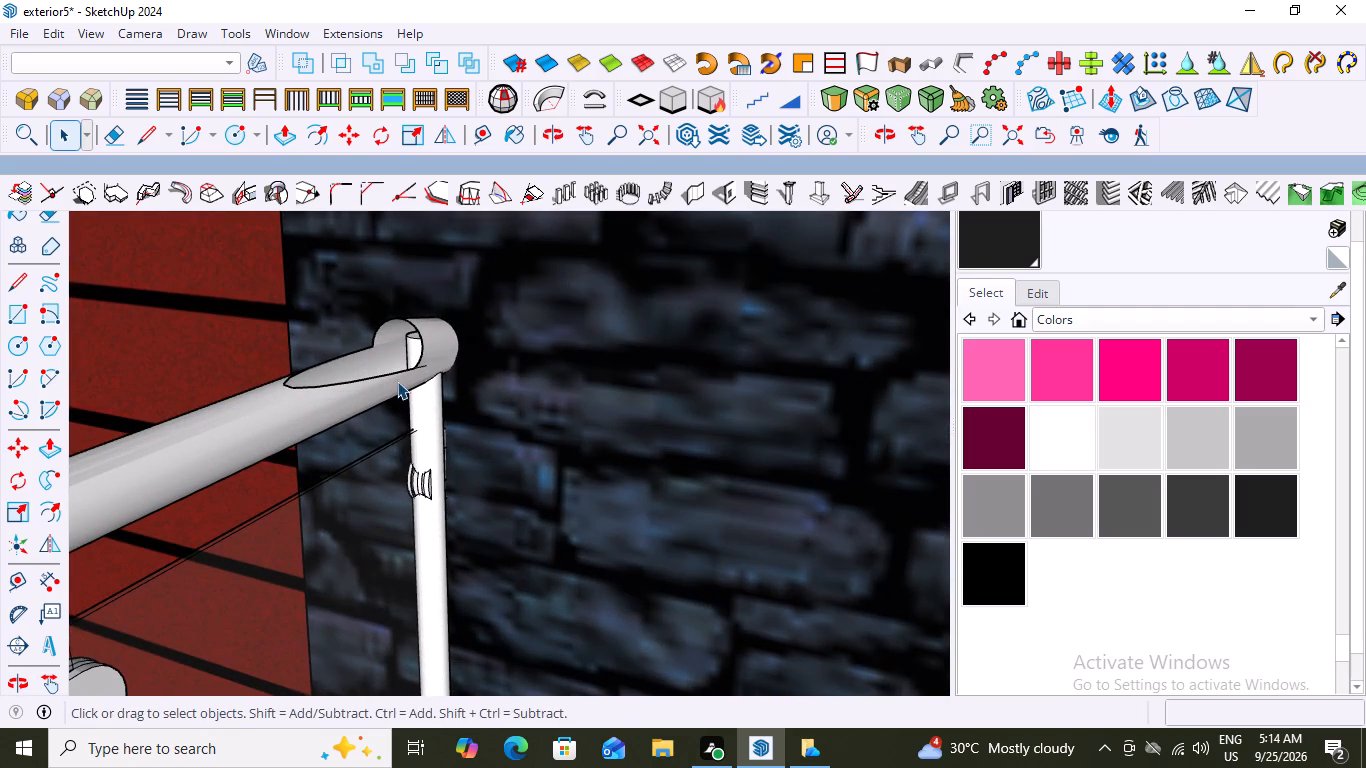
{"action": "scroll", "coordinate": [409, 371], "scroll_direction": "down", "scroll_amount": 13}
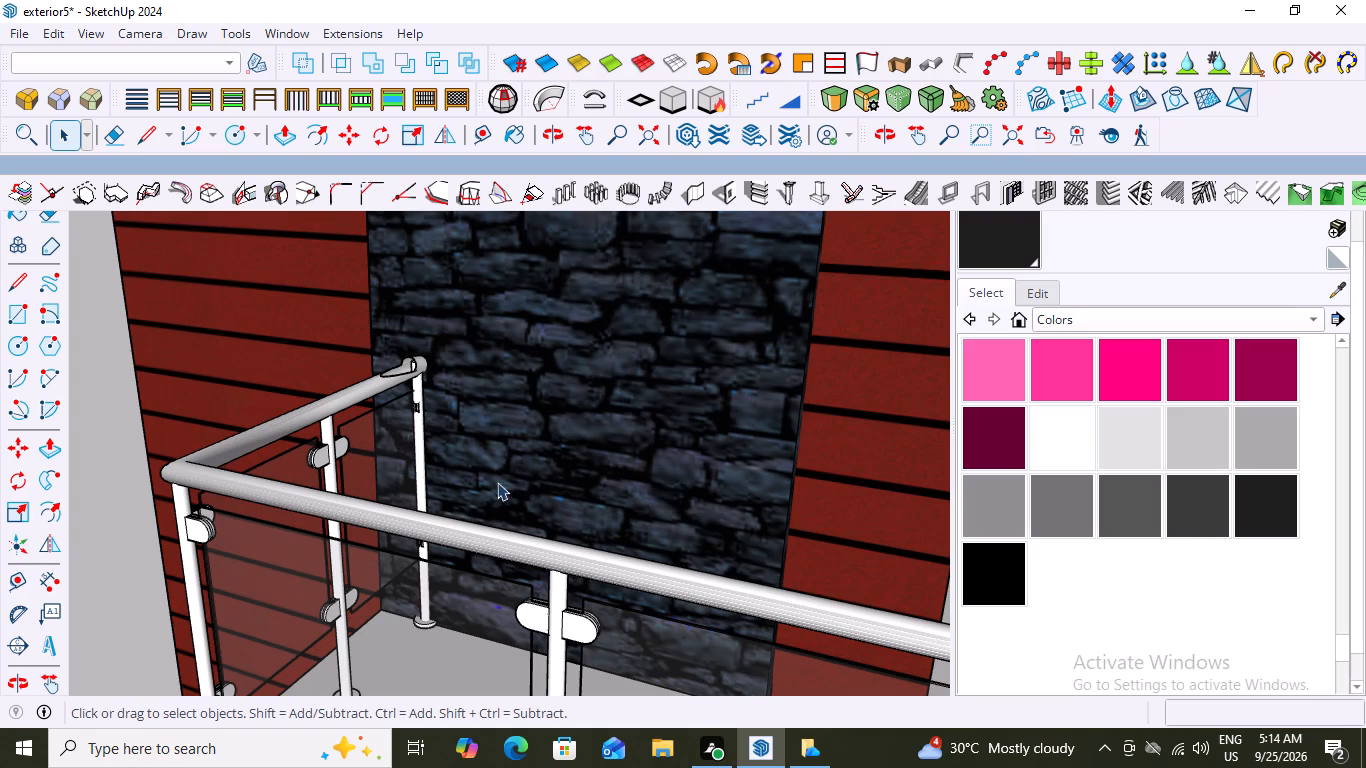
Inspect the railing where it meets the stone-clad wall and along the balcony's front, from close up and from the whole house front.
{"action": "scroll", "coordinate": [418, 648], "scroll_direction": "up", "scroll_amount": 14}
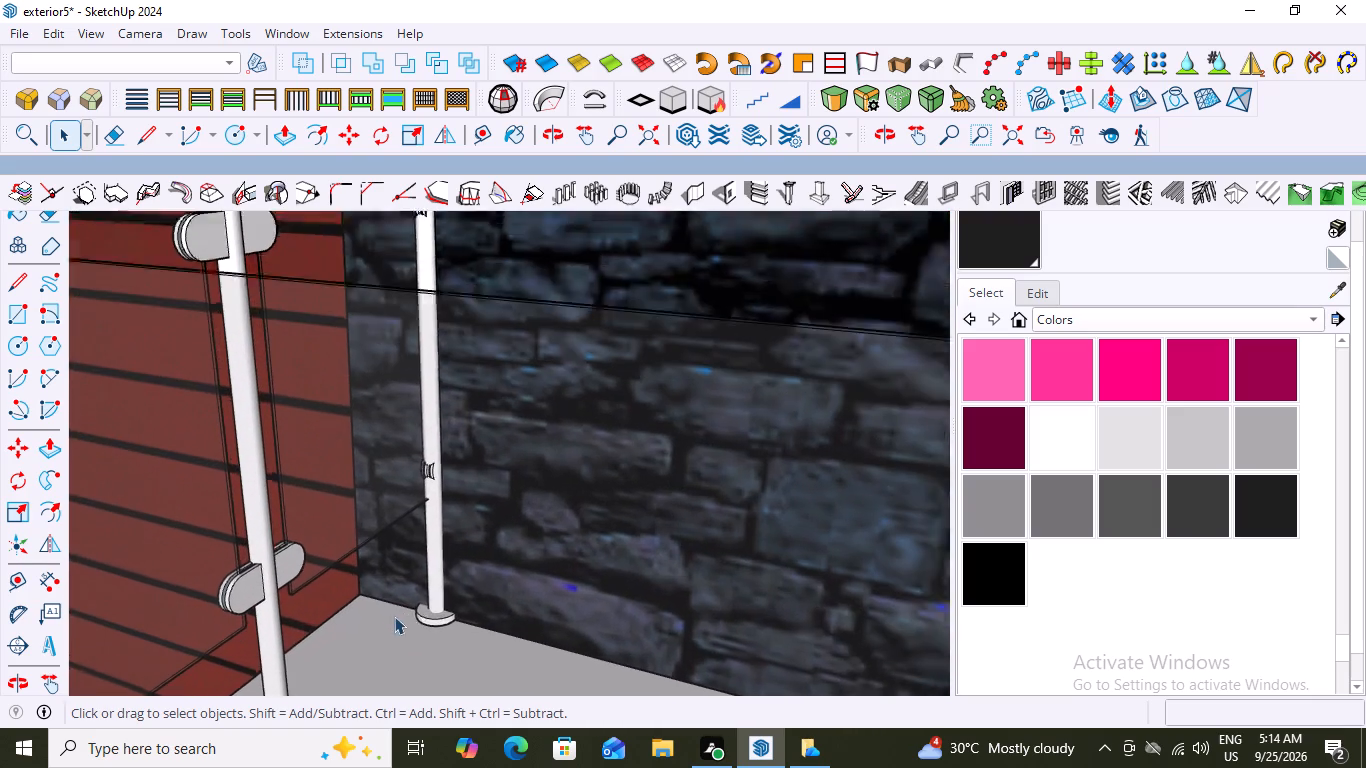
{"action": "scroll", "coordinate": [394, 616], "scroll_direction": "up", "scroll_amount": 1}
{"action": "scroll", "coordinate": [479, 571], "scroll_direction": "down", "scroll_amount": 15}
{"action": "scroll", "coordinate": [510, 531], "scroll_direction": "down", "scroll_amount": 7}
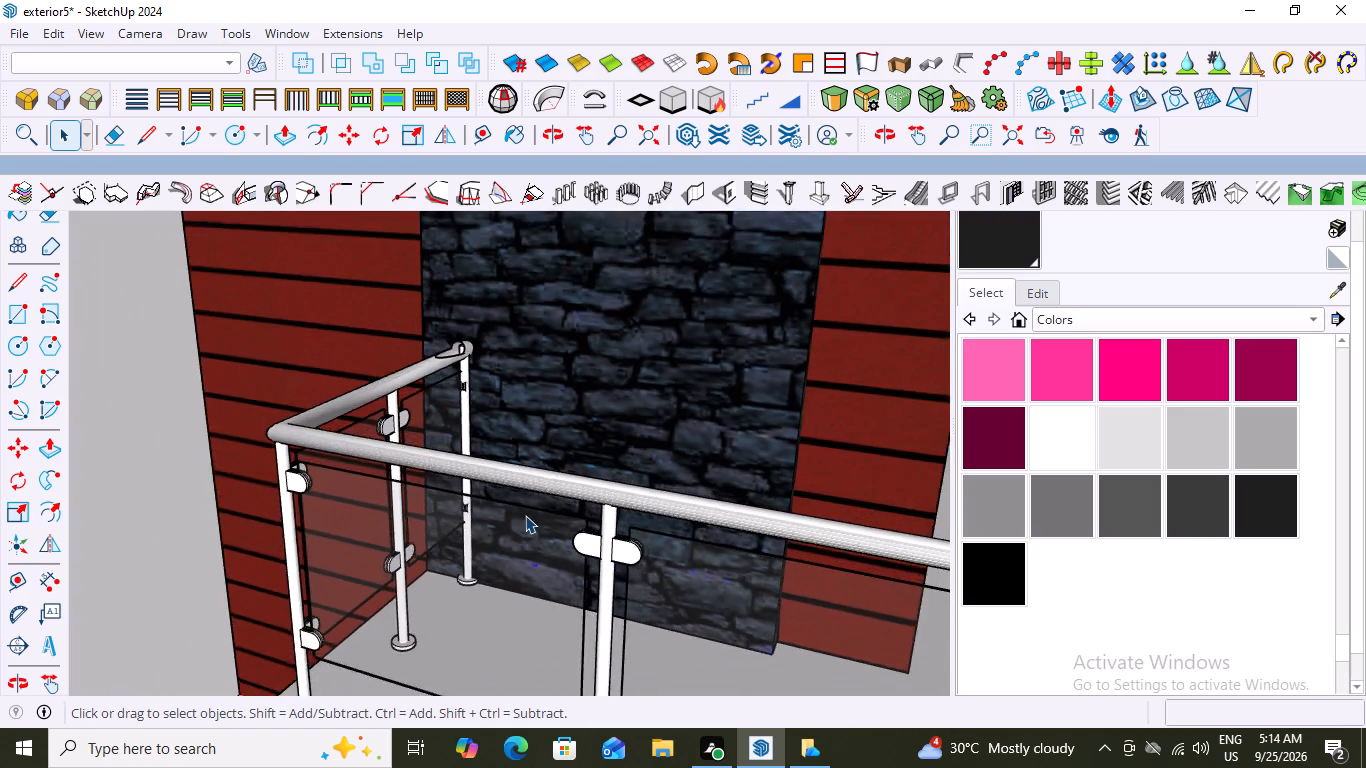
{"action": "scroll", "coordinate": [525, 515], "scroll_direction": "down", "scroll_amount": 2}
{"action": "scroll", "coordinate": [525, 515], "scroll_direction": "up", "scroll_amount": 1}
{"action": "scroll", "coordinate": [525, 515], "scroll_direction": "down", "scroll_amount": 4}
{"action": "scroll", "coordinate": [450, 547], "scroll_direction": "down", "scroll_amount": 15}
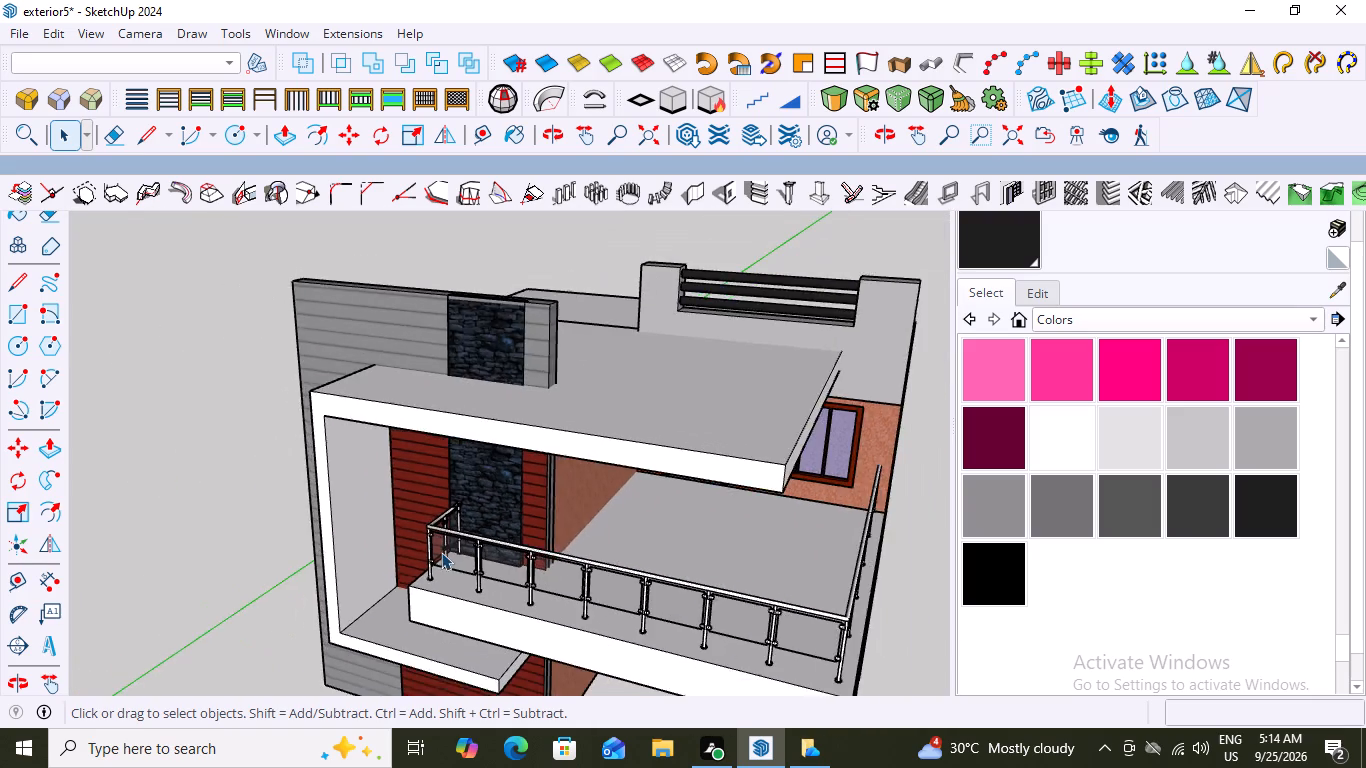
{"action": "scroll", "coordinate": [441, 552], "scroll_direction": "down", "scroll_amount": 2}
{"action": "middle_click_drag", "start_coordinate": [667, 623], "coordinate": [819, 472]}
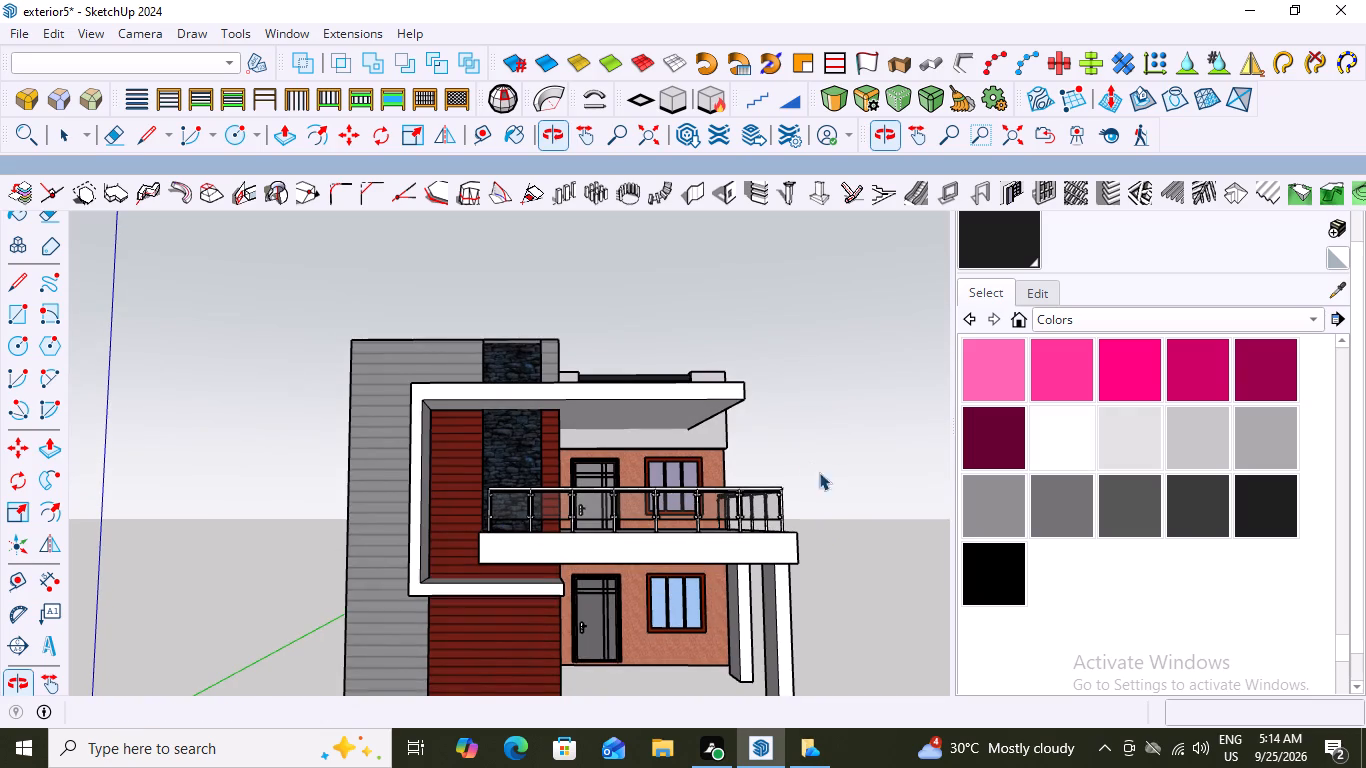
{"action": "scroll", "coordinate": [704, 539], "scroll_direction": "down", "scroll_amount": 4}
{"action": "middle_click_drag", "start_coordinate": [674, 552], "coordinate": [655, 594]}
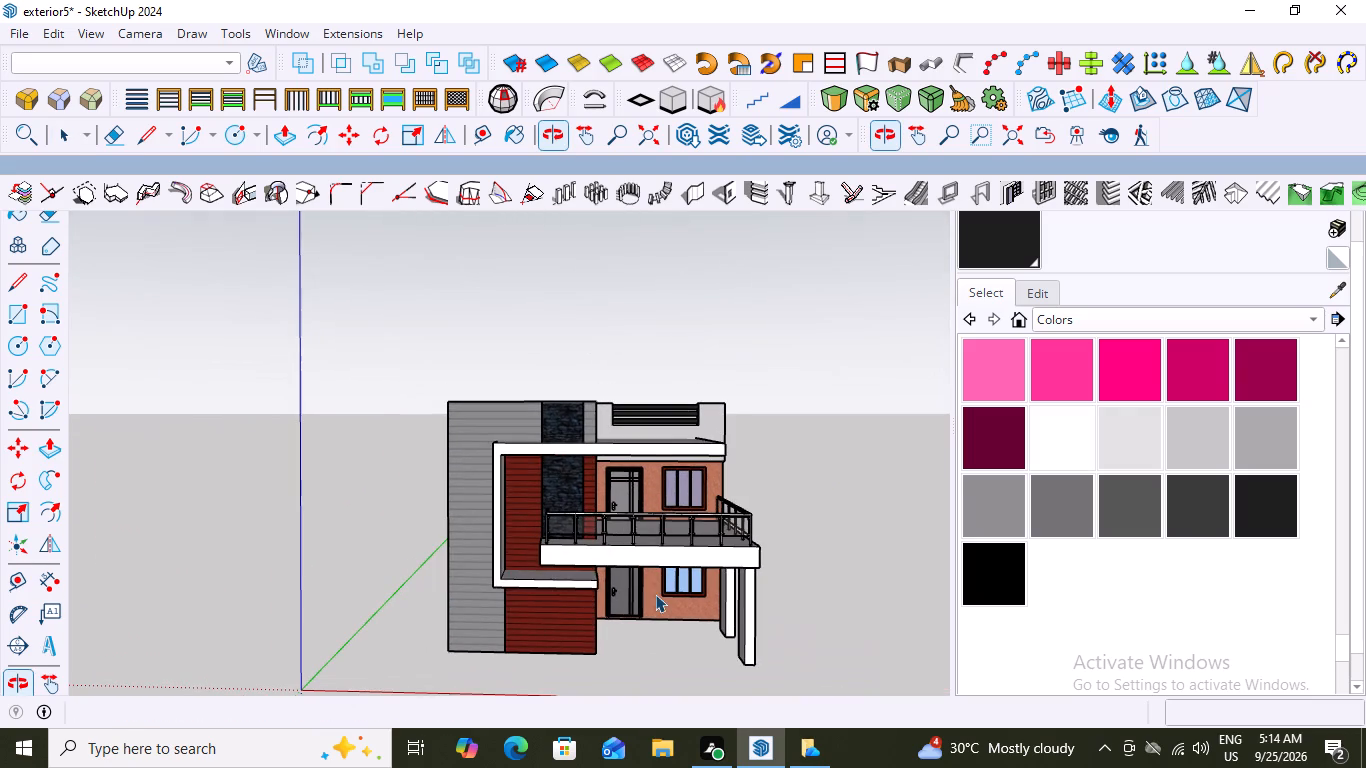
Open the nested railing group, select the third front glass panel from the stone-clad wall, and show the Glass and Mirrors materials.
{"action": "scroll", "coordinate": [655, 594], "scroll_direction": "up", "scroll_amount": 3}
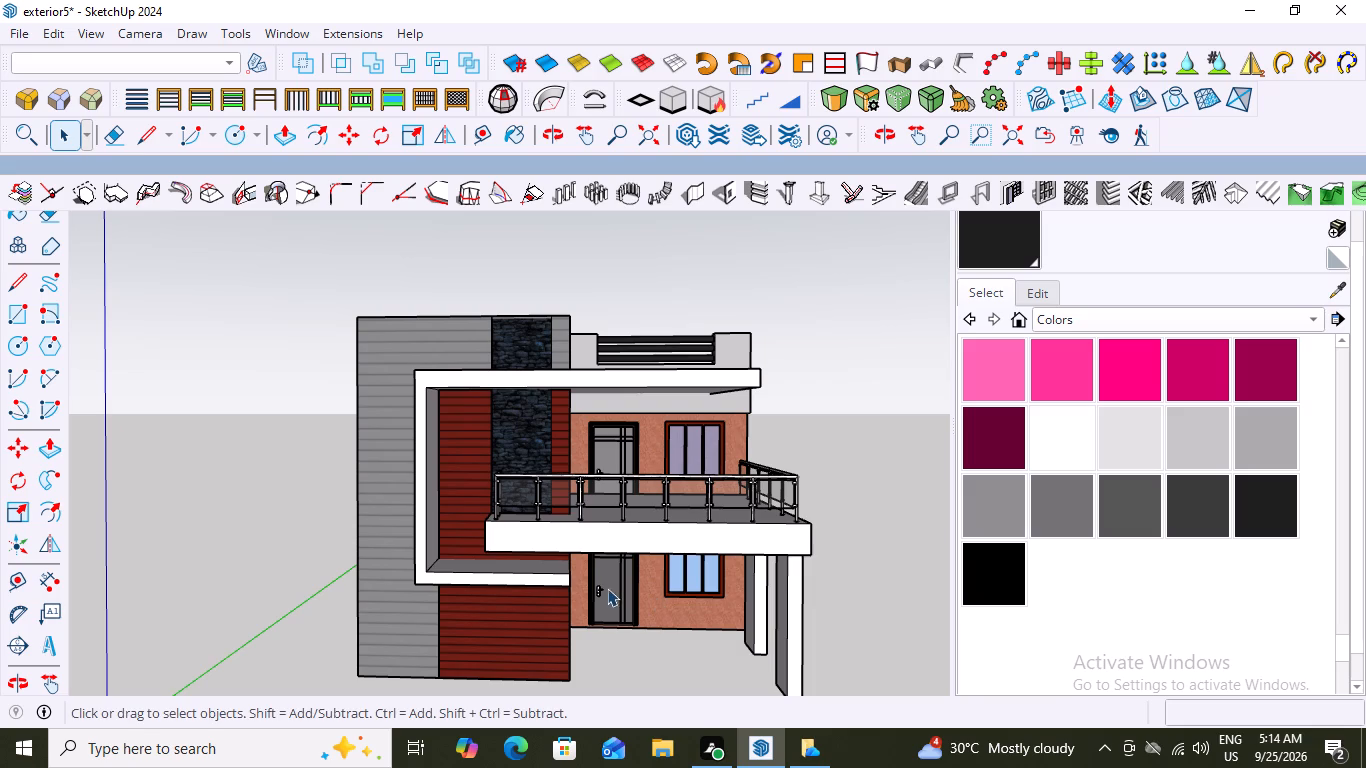
{"action": "scroll", "coordinate": [580, 511], "scroll_direction": "up", "scroll_amount": 16}
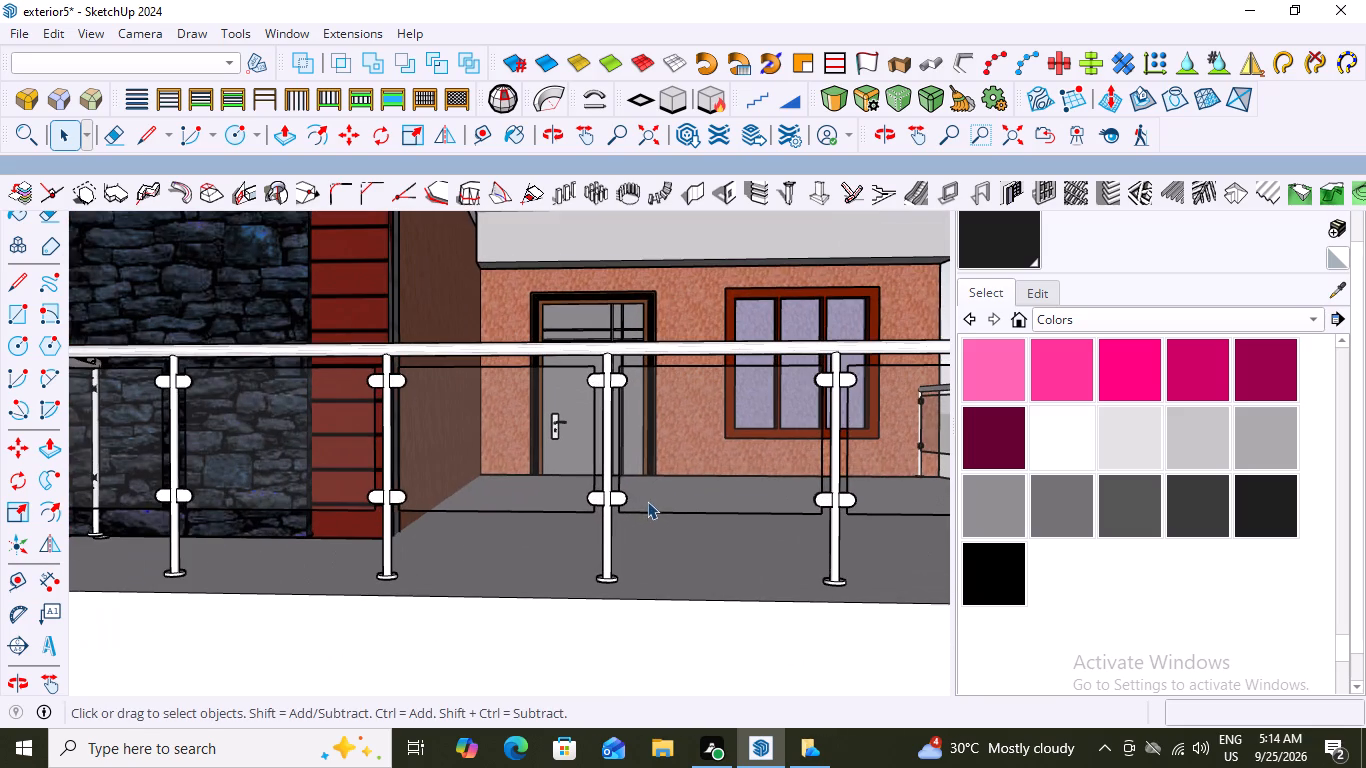
{"action": "left_click", "coordinate": [461, 435]}
{"action": "double_click", "coordinate": [461, 435]}
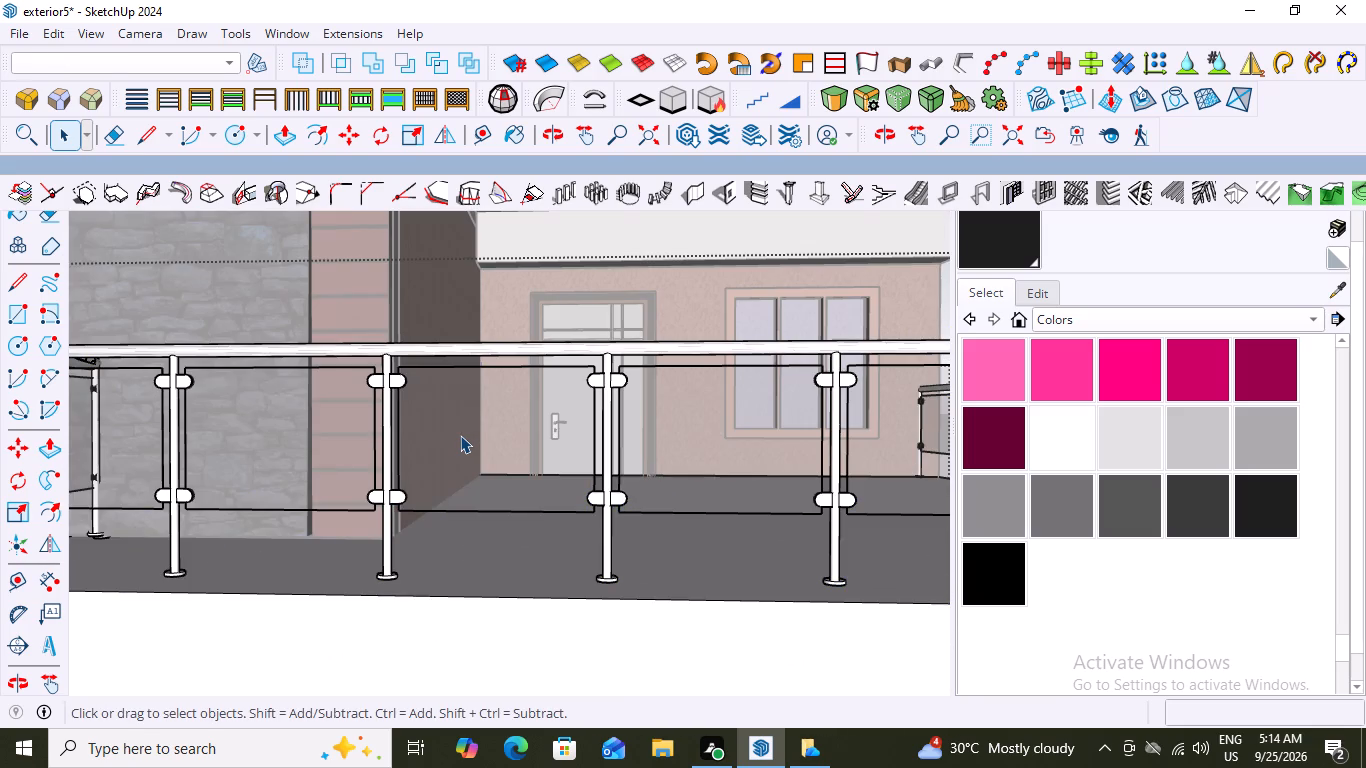
{"action": "left_click", "coordinate": [460, 435]}
{"action": "left_click", "coordinate": [460, 435]}
{"action": "triple_click", "coordinate": [463, 442]}
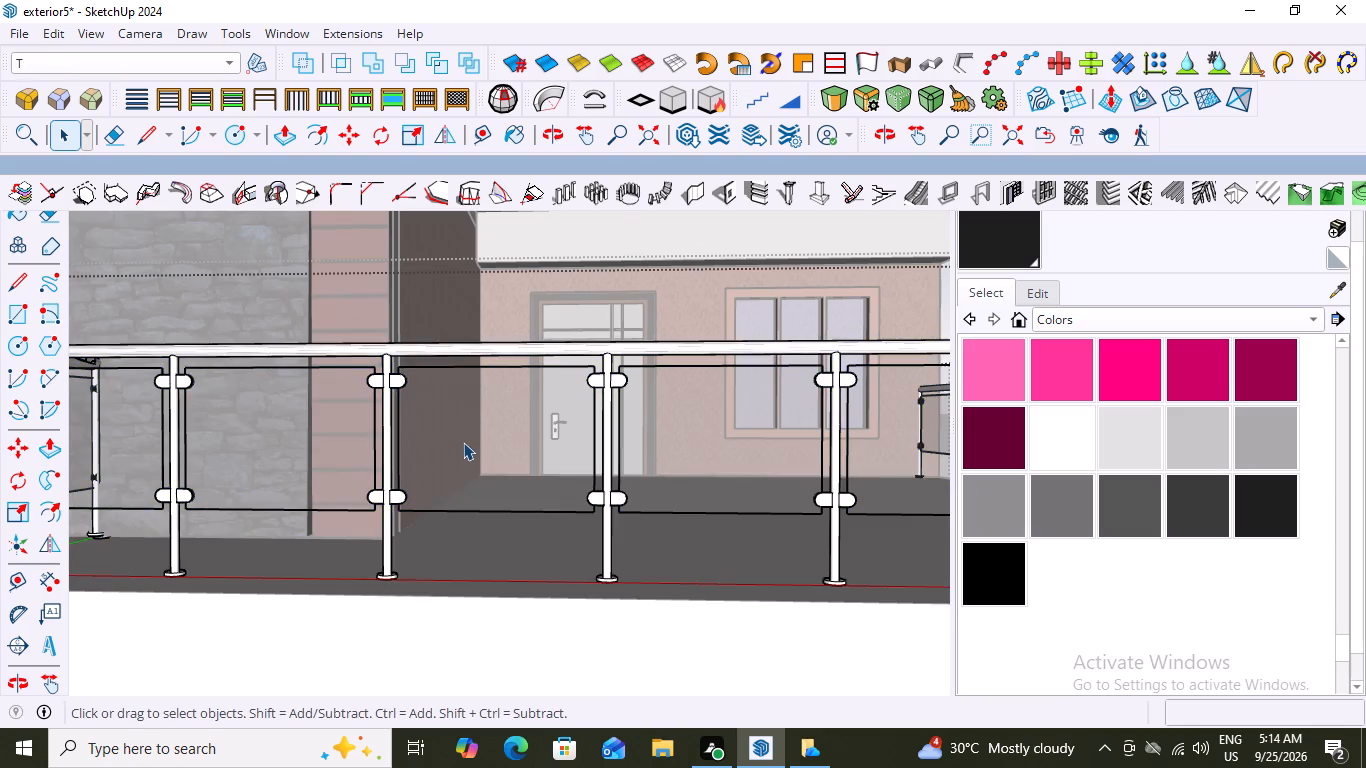
{"action": "scroll", "coordinate": [463, 442], "scroll_direction": "down", "scroll_amount": 8}
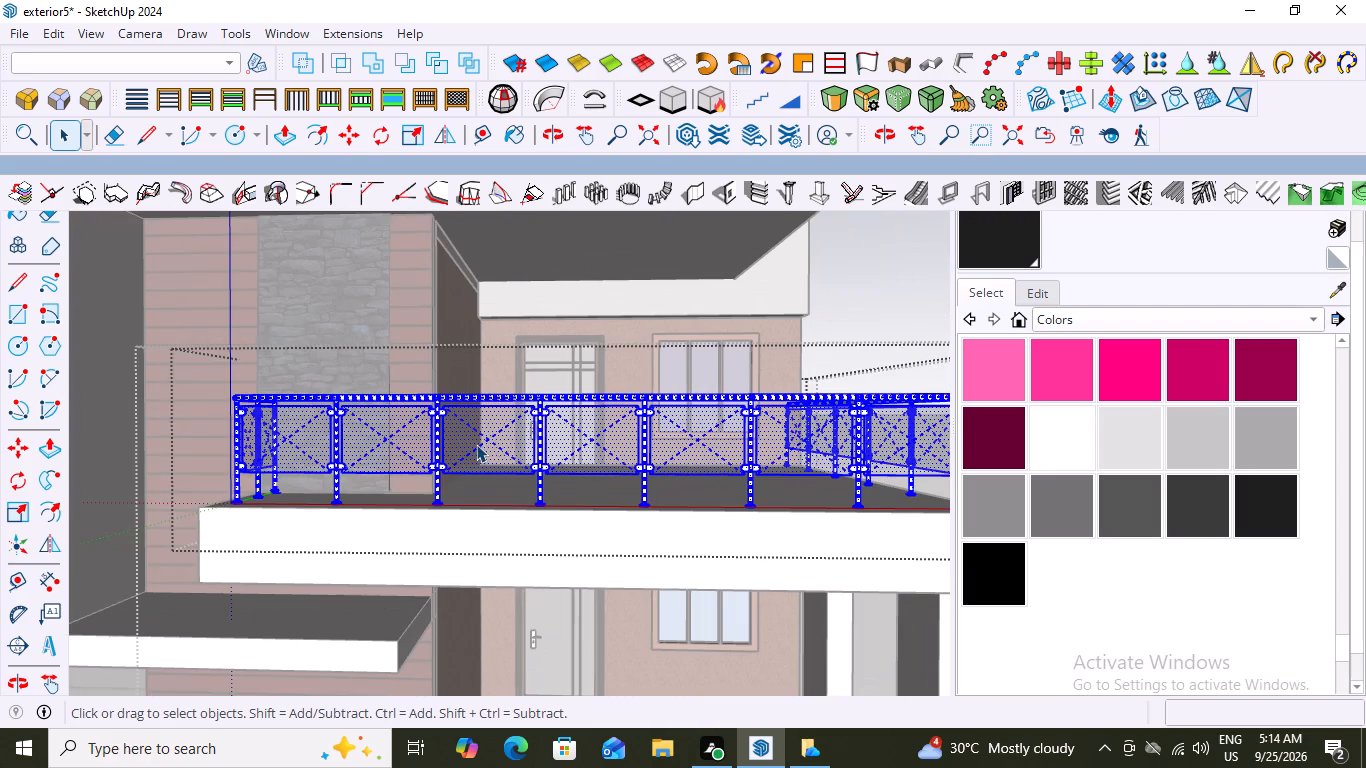
{"action": "left_click", "coordinate": [476, 444]}
{"action": "scroll", "coordinate": [429, 446], "scroll_direction": "up", "scroll_amount": 2}
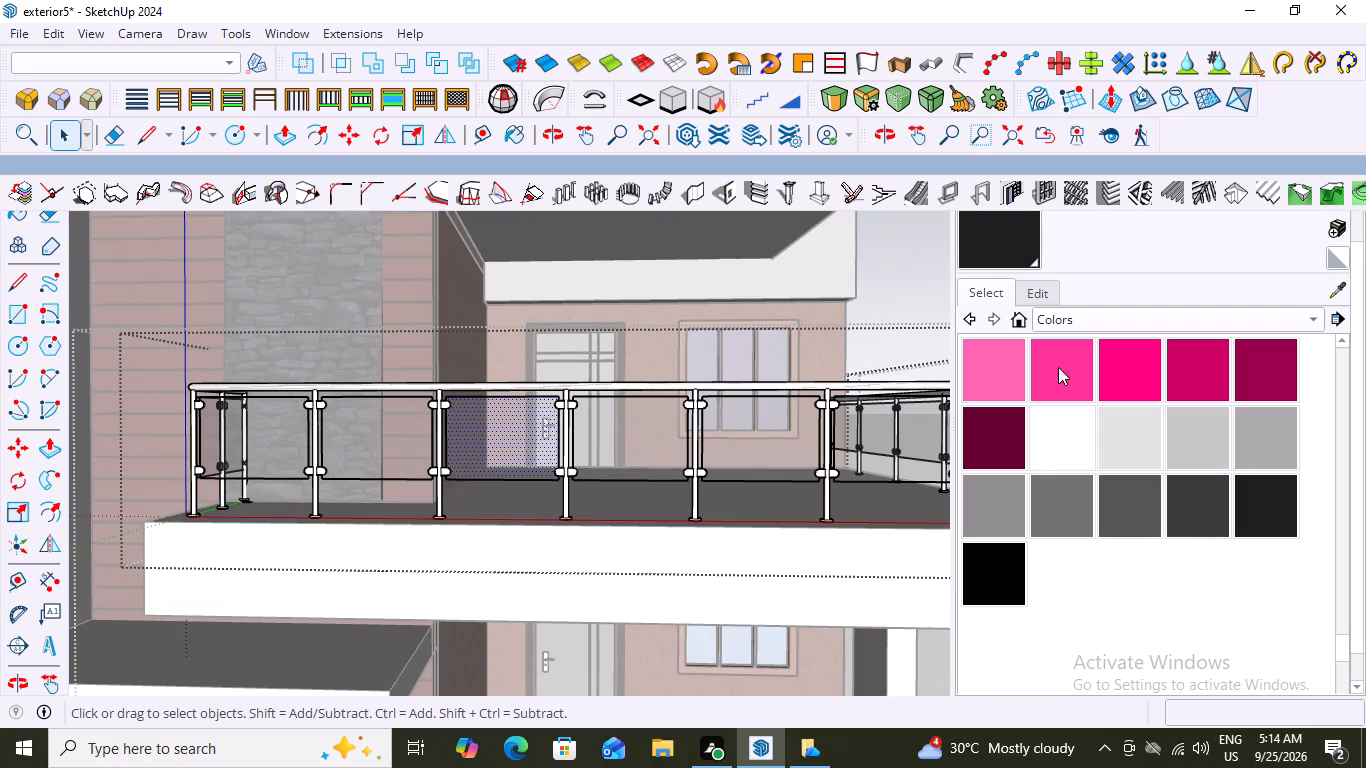
{"action": "left_click", "coordinate": [1311, 317]}
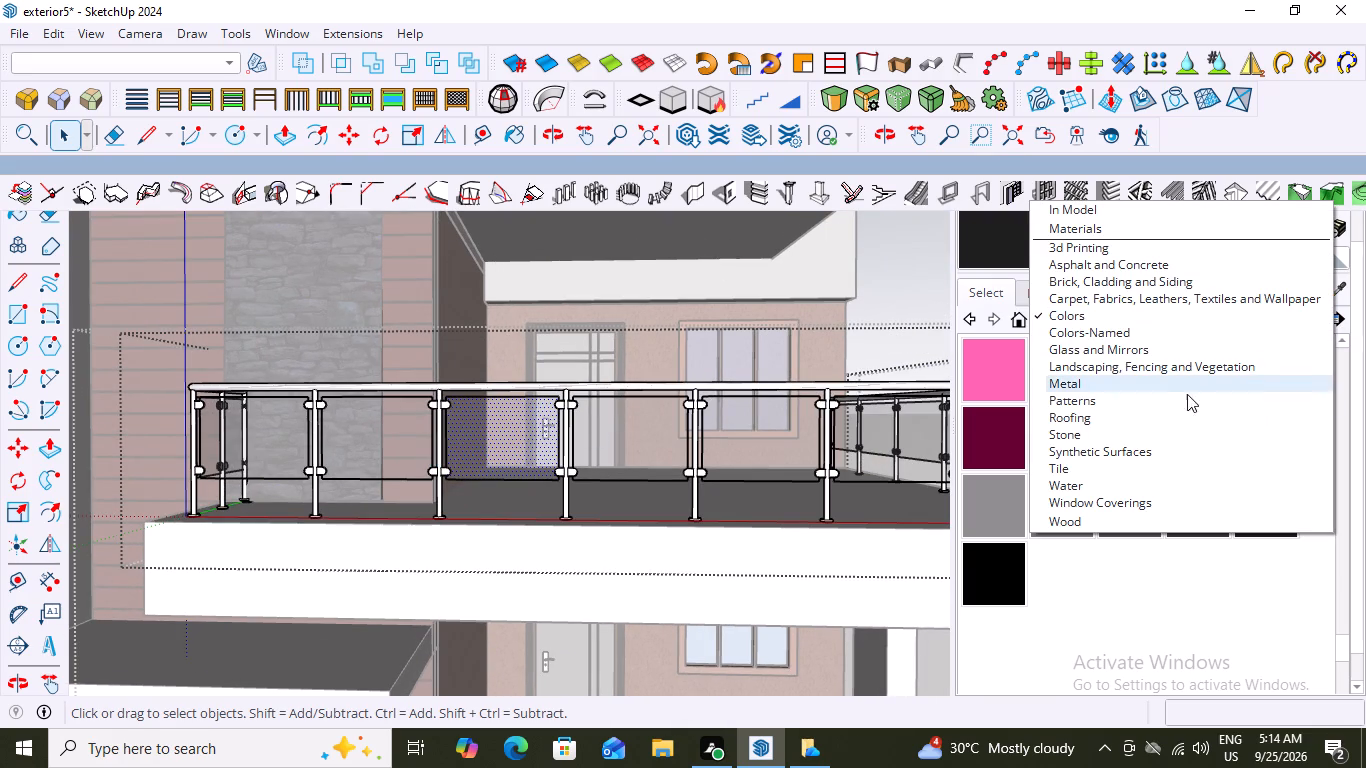
{"action": "left_click", "coordinate": [1066, 347]}
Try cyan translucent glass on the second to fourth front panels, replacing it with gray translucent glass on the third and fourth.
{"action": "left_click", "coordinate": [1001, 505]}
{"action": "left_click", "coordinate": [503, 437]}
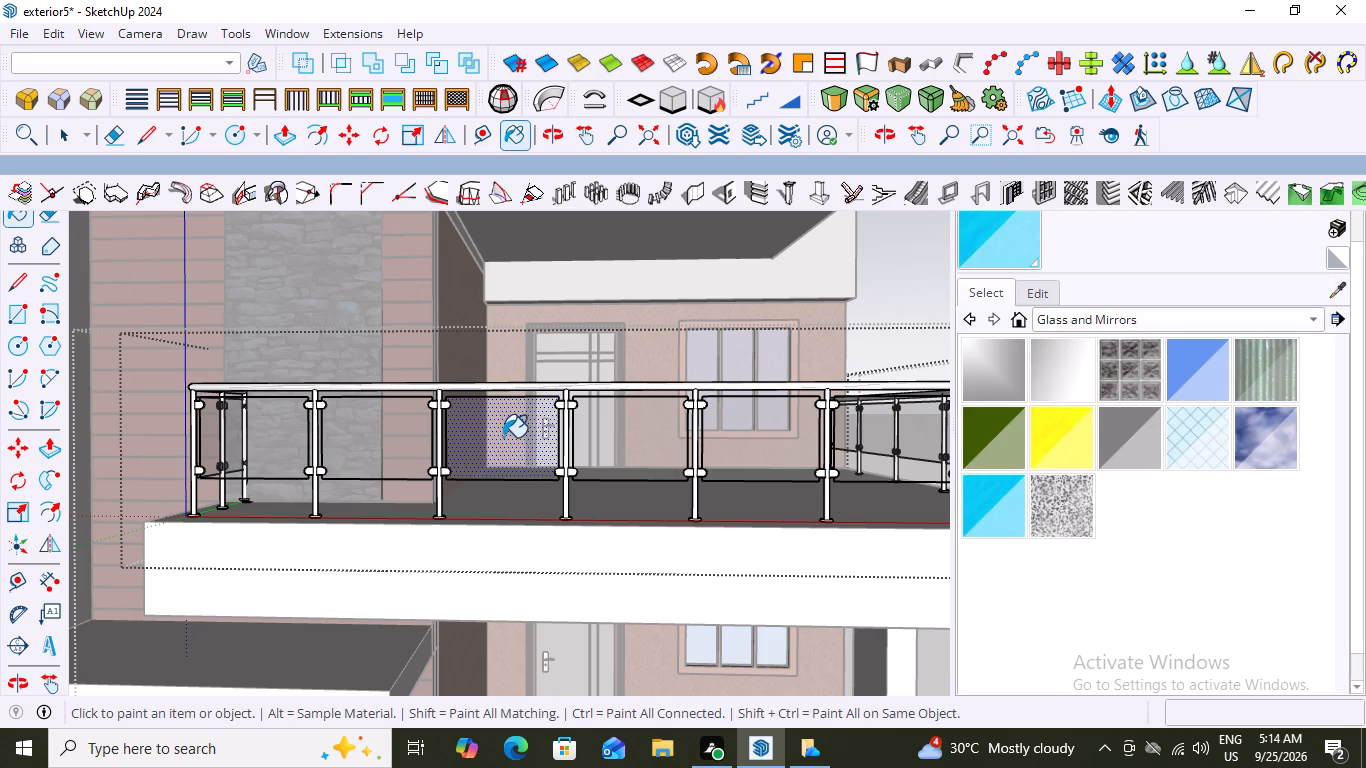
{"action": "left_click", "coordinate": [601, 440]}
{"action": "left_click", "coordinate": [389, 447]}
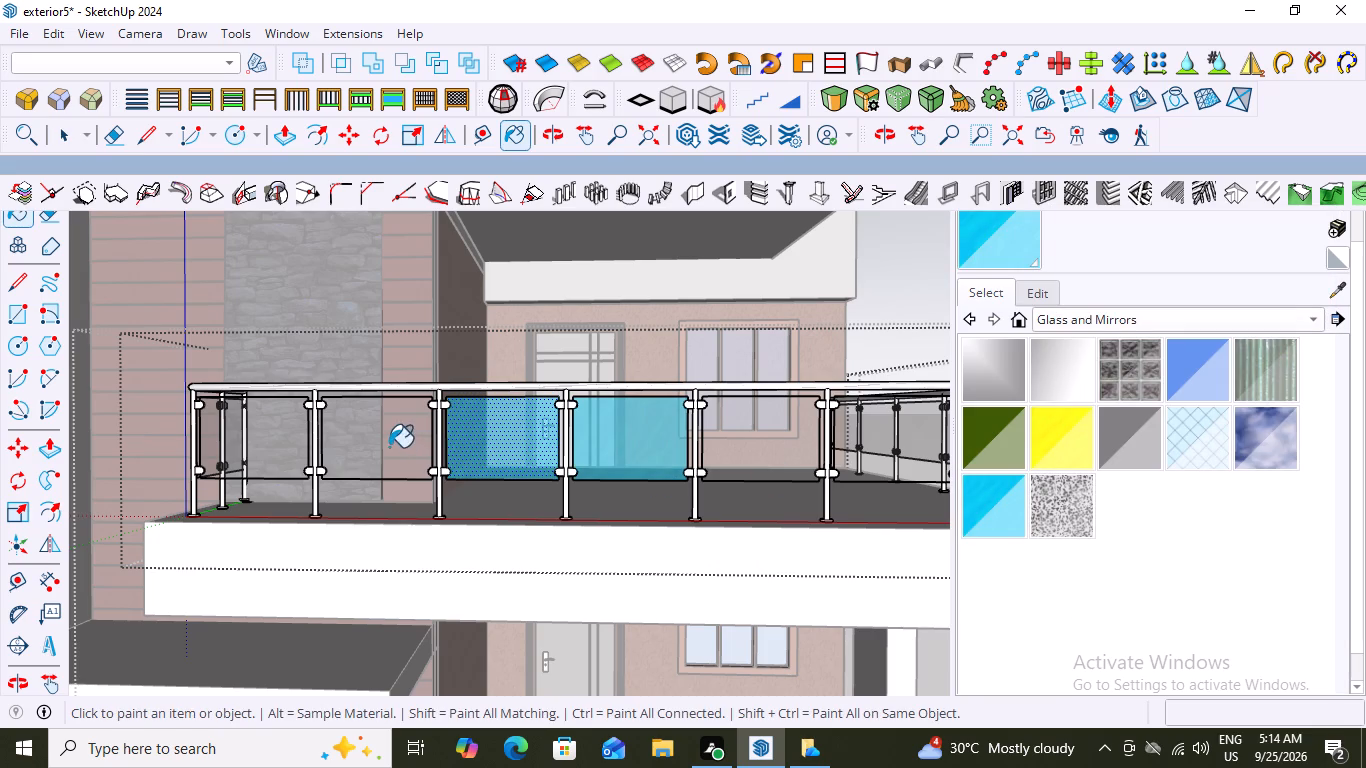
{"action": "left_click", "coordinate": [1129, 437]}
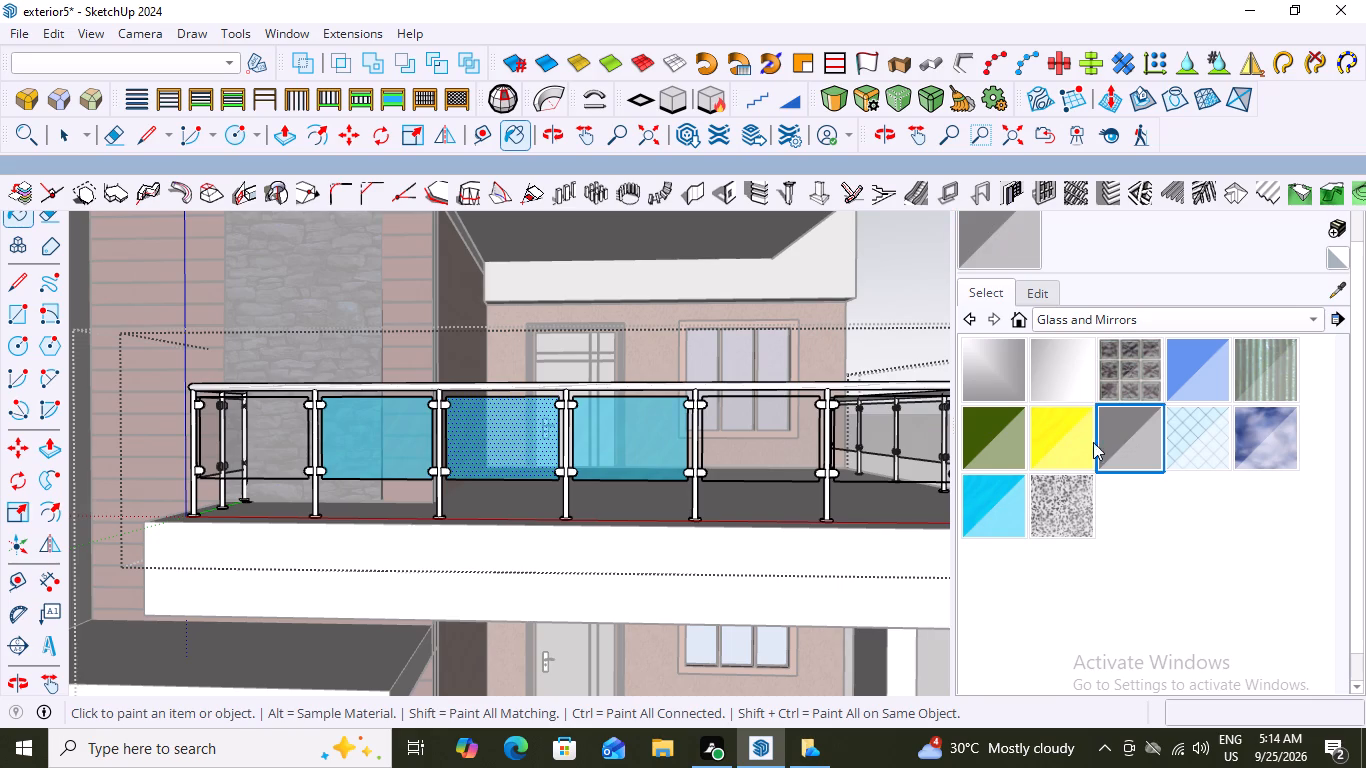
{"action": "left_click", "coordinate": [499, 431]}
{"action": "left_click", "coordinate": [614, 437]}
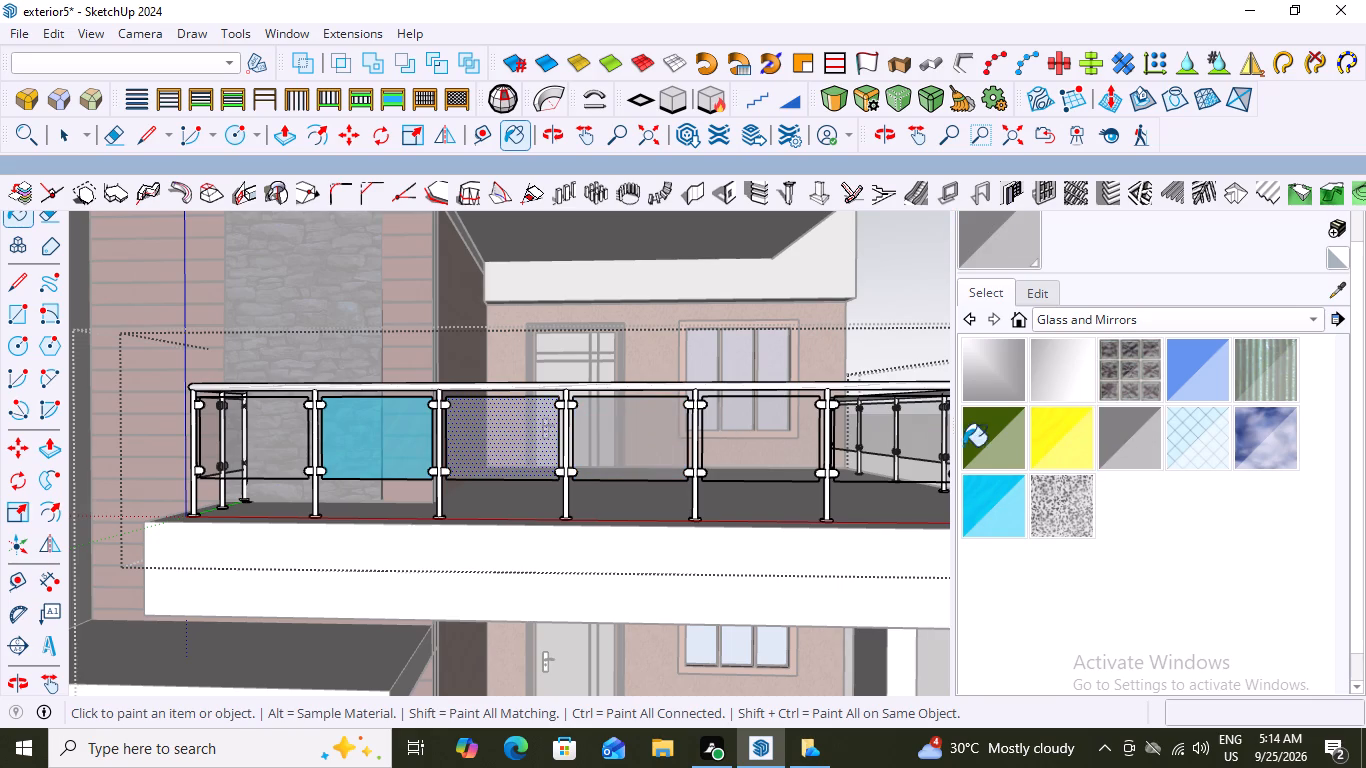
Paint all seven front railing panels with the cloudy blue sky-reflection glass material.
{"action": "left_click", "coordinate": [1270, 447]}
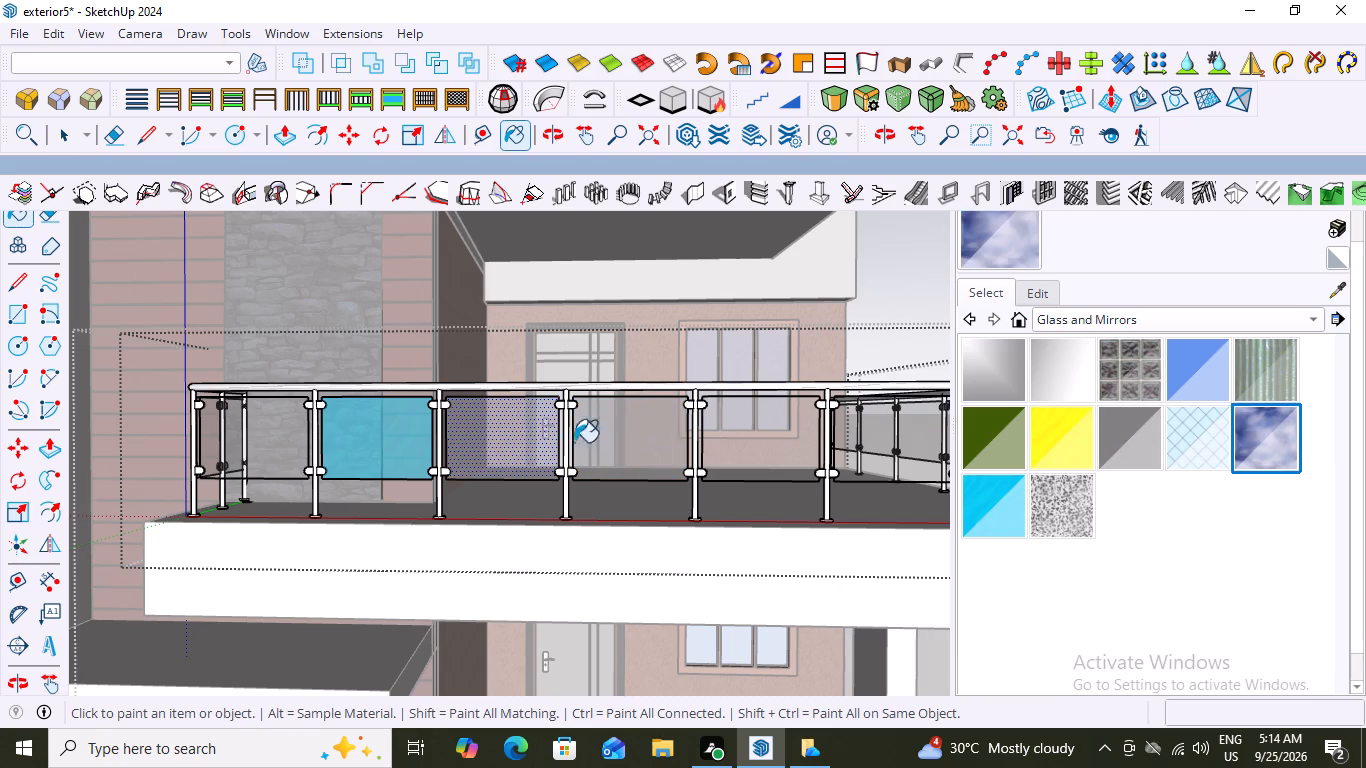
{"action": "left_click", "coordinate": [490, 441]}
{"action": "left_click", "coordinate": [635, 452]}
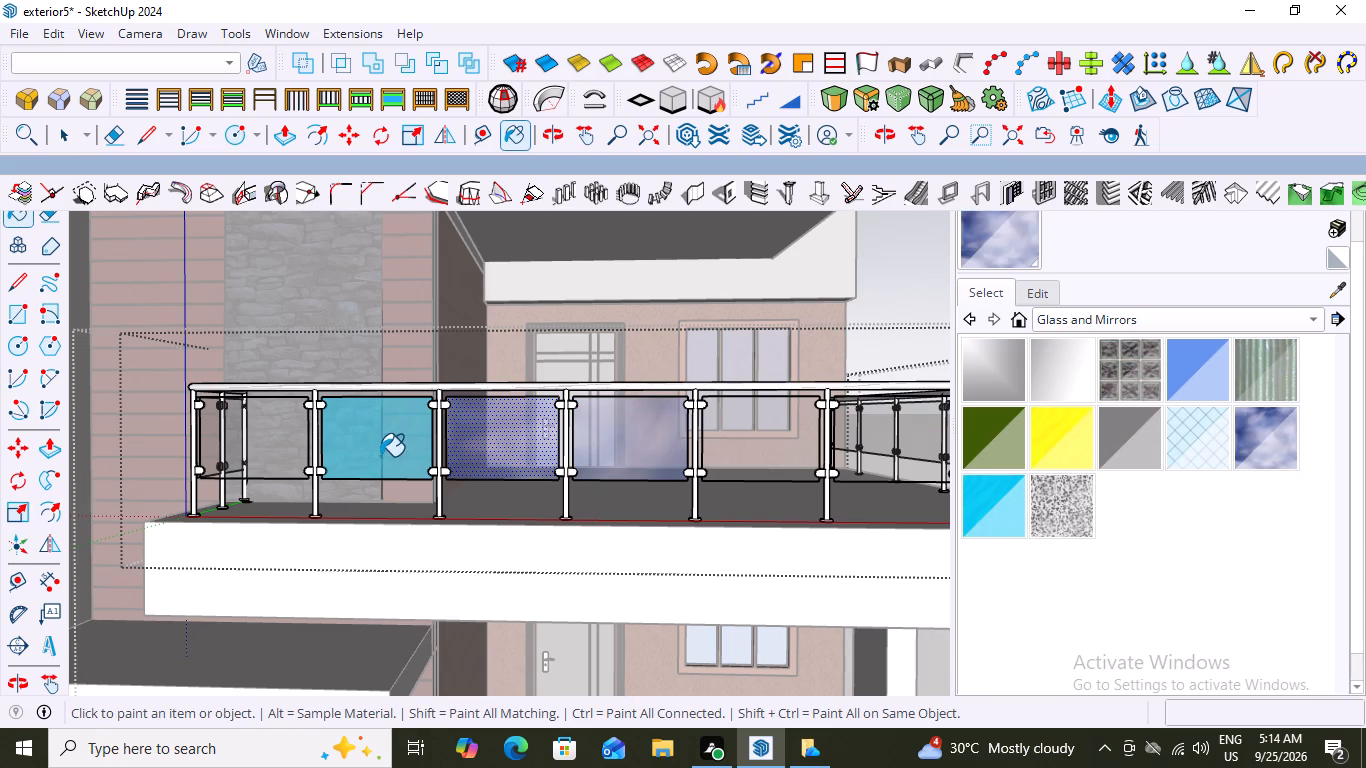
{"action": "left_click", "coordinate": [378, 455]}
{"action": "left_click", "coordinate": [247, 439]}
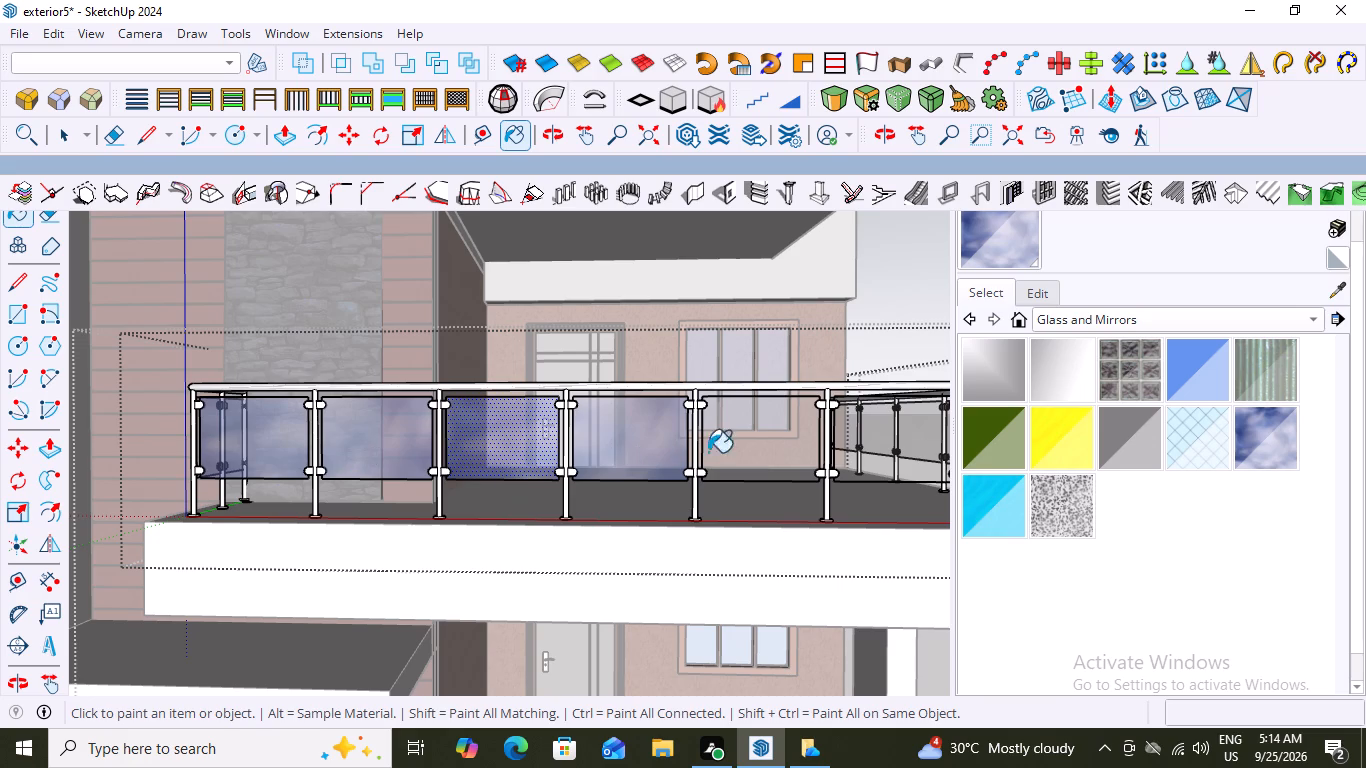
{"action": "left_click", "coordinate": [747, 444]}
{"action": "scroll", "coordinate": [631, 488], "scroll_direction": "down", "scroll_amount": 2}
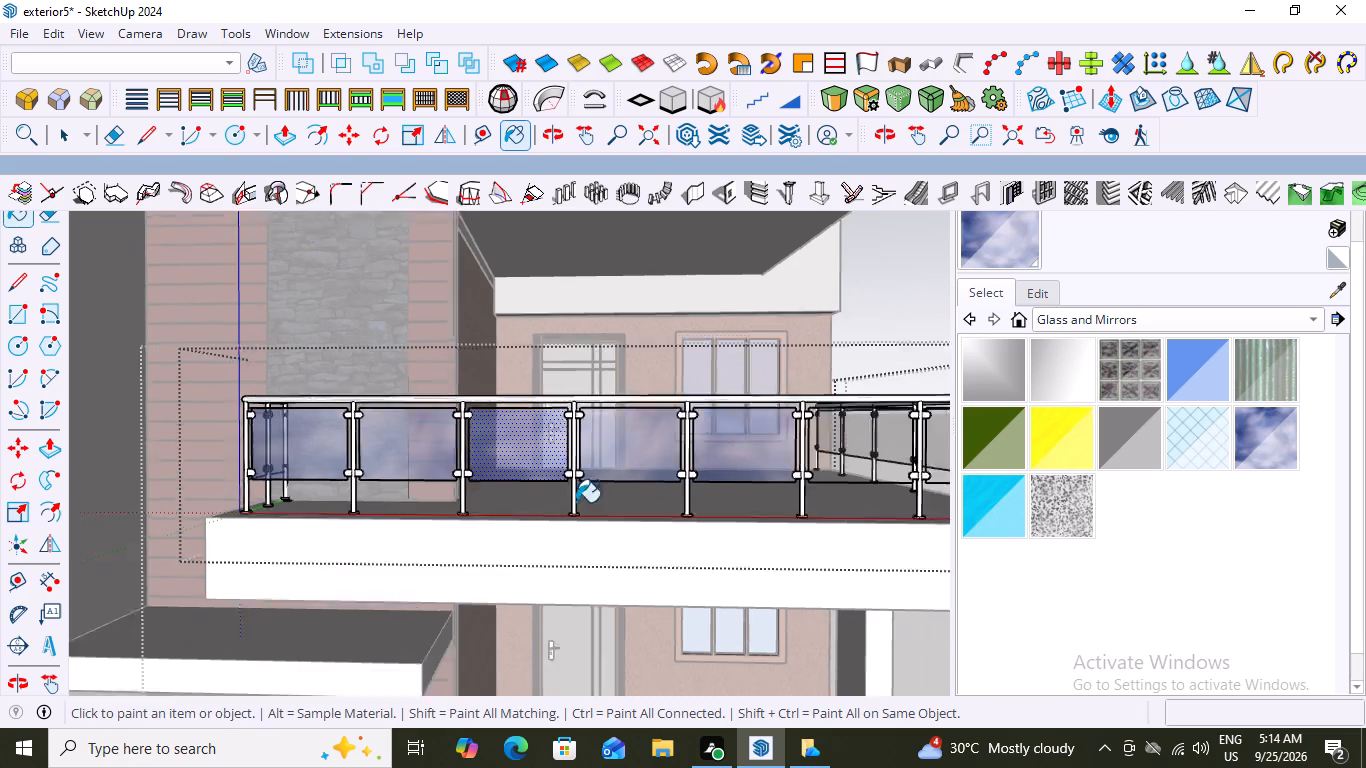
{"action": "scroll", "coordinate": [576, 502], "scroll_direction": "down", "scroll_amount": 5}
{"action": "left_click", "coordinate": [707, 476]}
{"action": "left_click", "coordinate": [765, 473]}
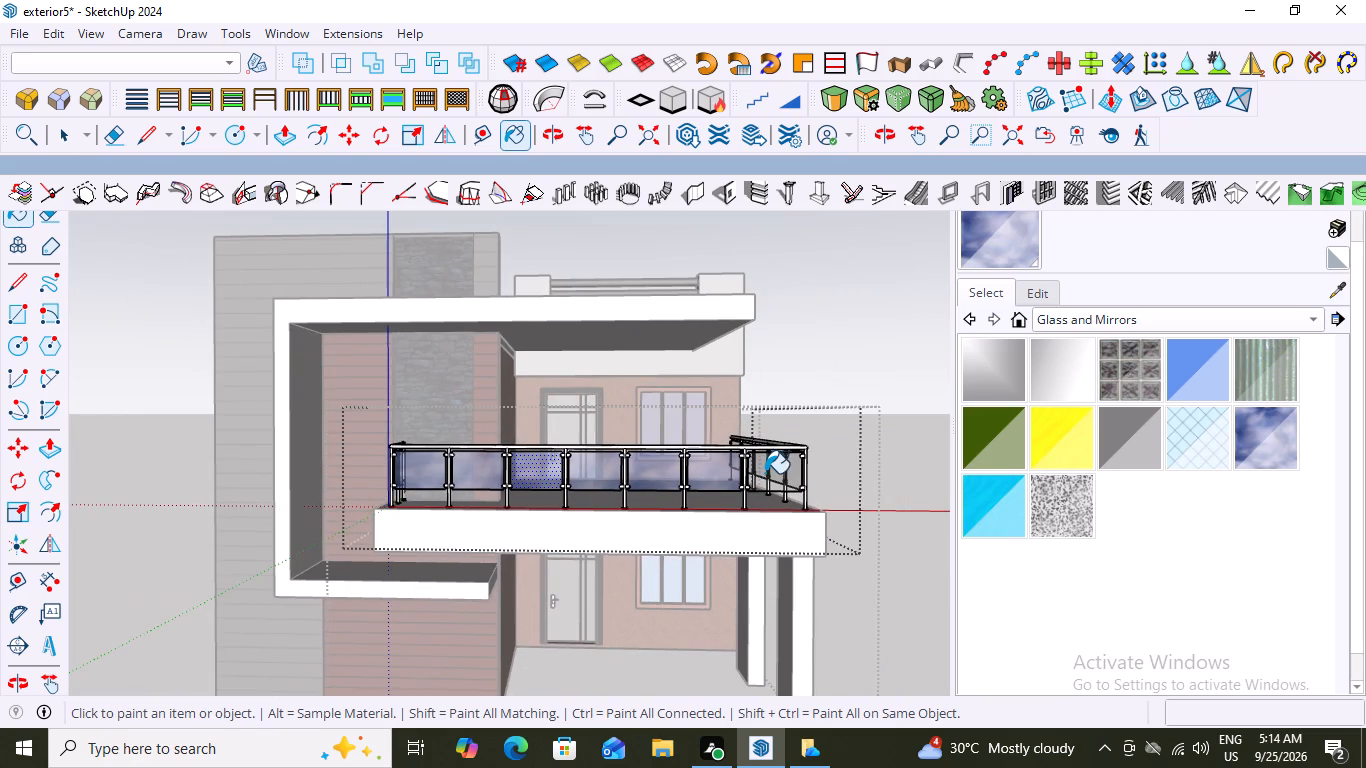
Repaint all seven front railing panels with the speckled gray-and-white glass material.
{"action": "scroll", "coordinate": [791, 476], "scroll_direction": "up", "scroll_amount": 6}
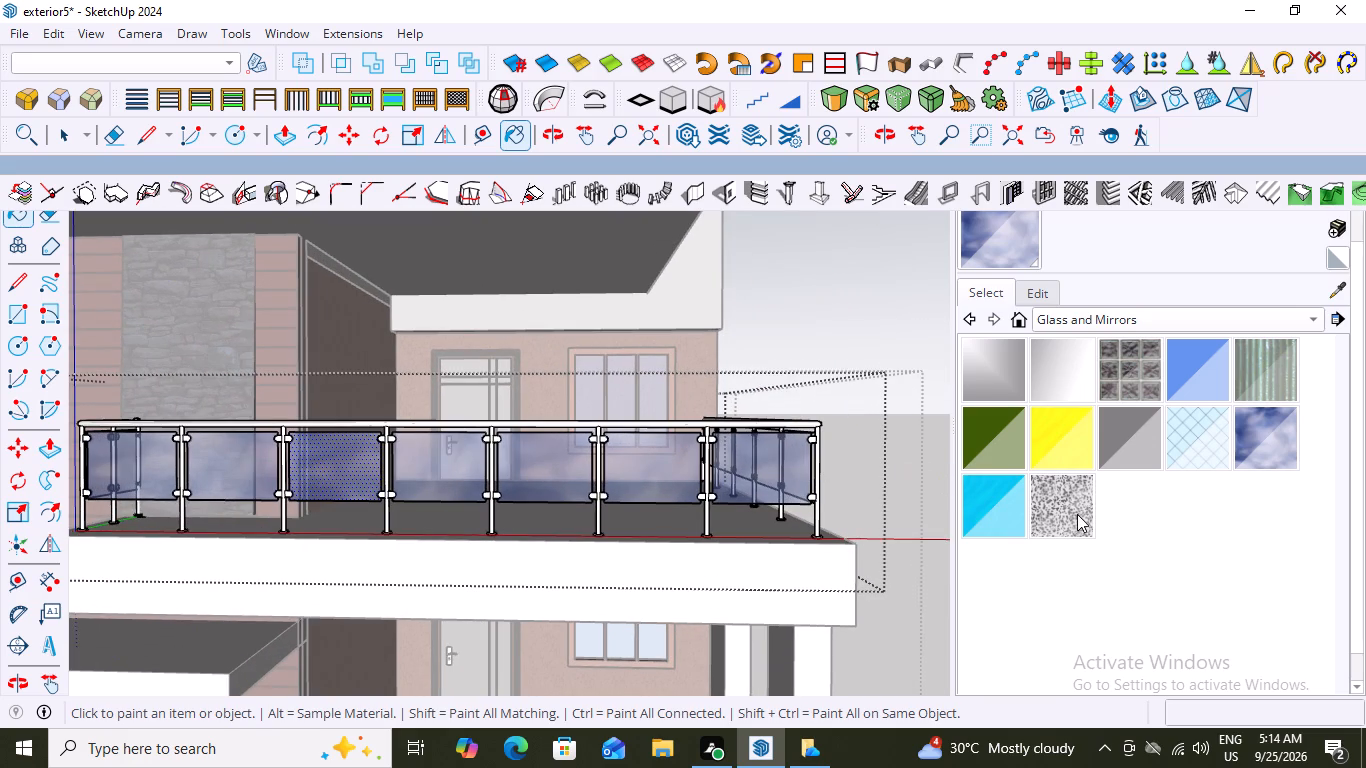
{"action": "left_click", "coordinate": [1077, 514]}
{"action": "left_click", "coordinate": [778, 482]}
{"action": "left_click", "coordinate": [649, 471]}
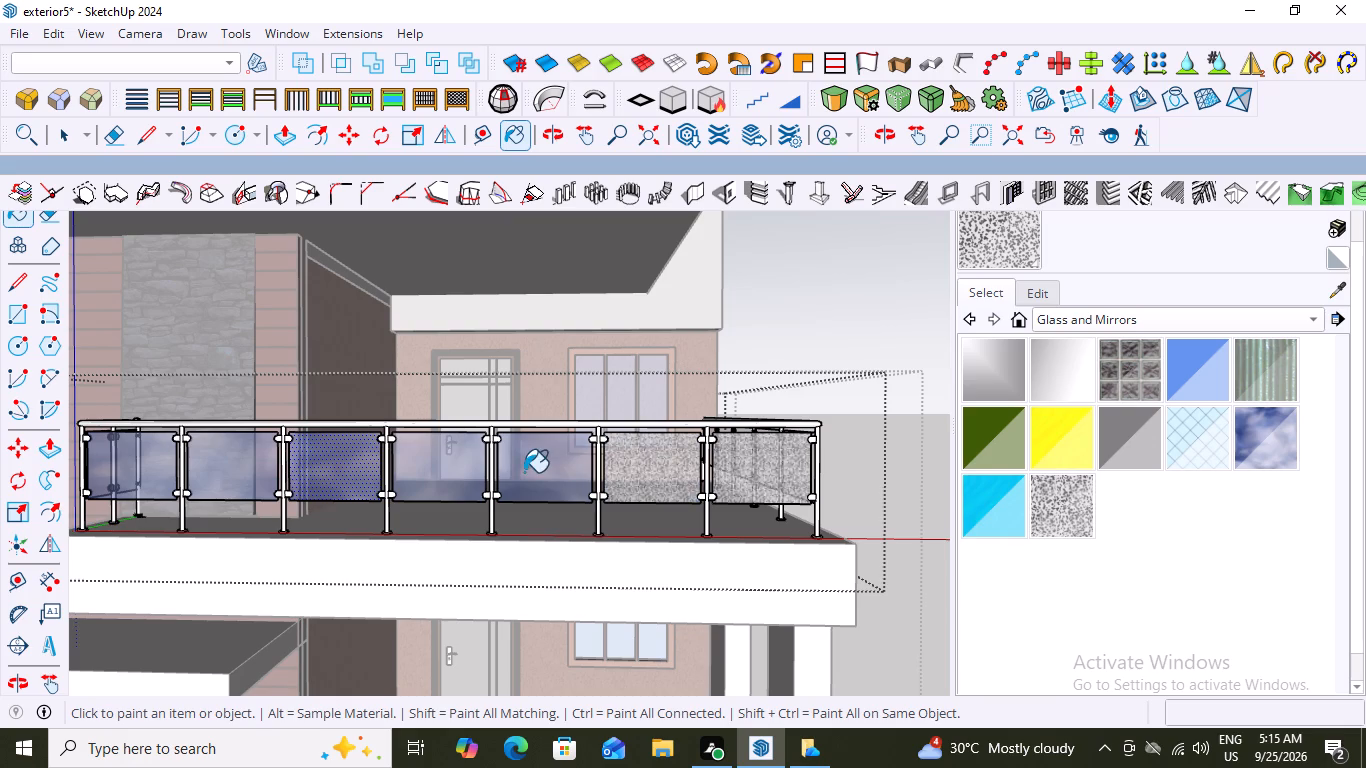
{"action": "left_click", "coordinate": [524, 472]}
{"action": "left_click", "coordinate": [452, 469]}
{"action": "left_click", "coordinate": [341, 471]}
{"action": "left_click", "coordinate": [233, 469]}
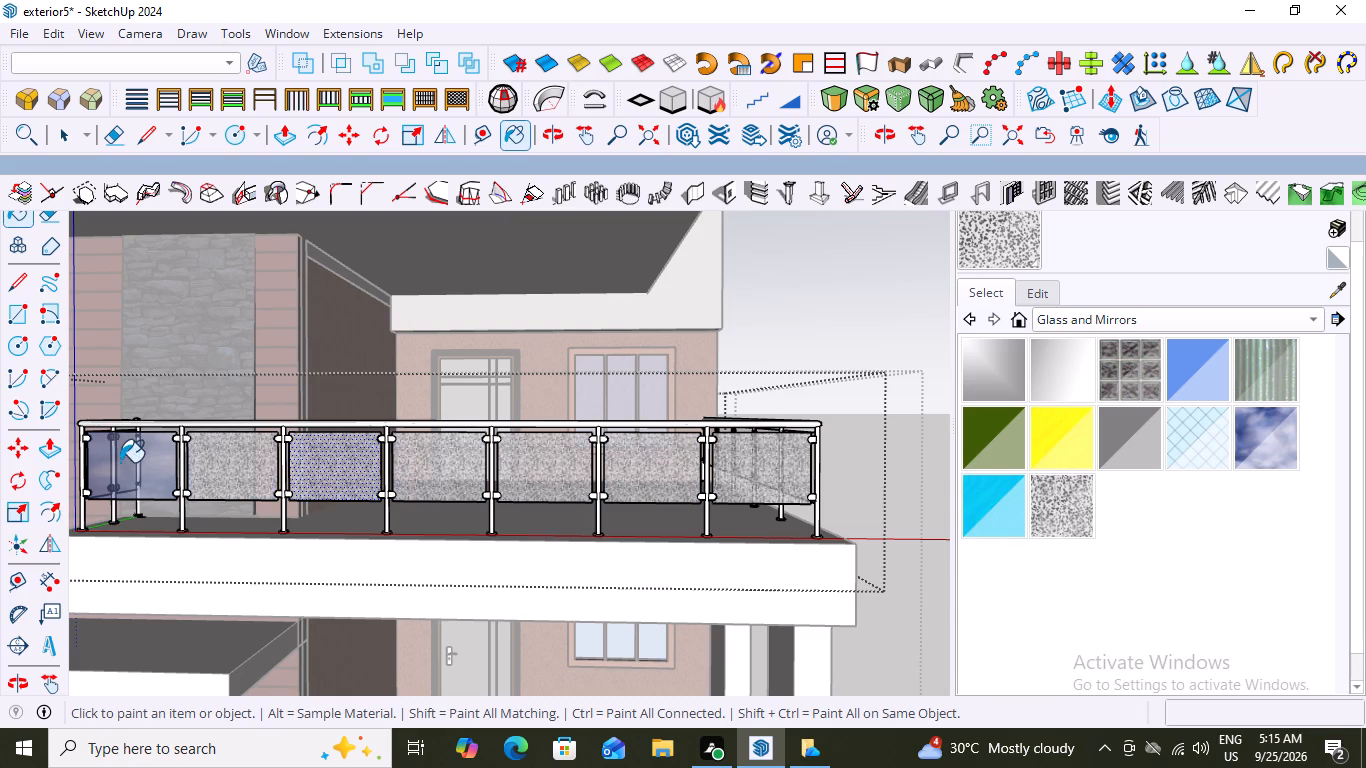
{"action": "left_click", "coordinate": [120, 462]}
Repaint all seven front railing panels with the darker gray gradient mirror material.
{"action": "scroll", "coordinate": [432, 446], "scroll_direction": "down", "scroll_amount": 6}
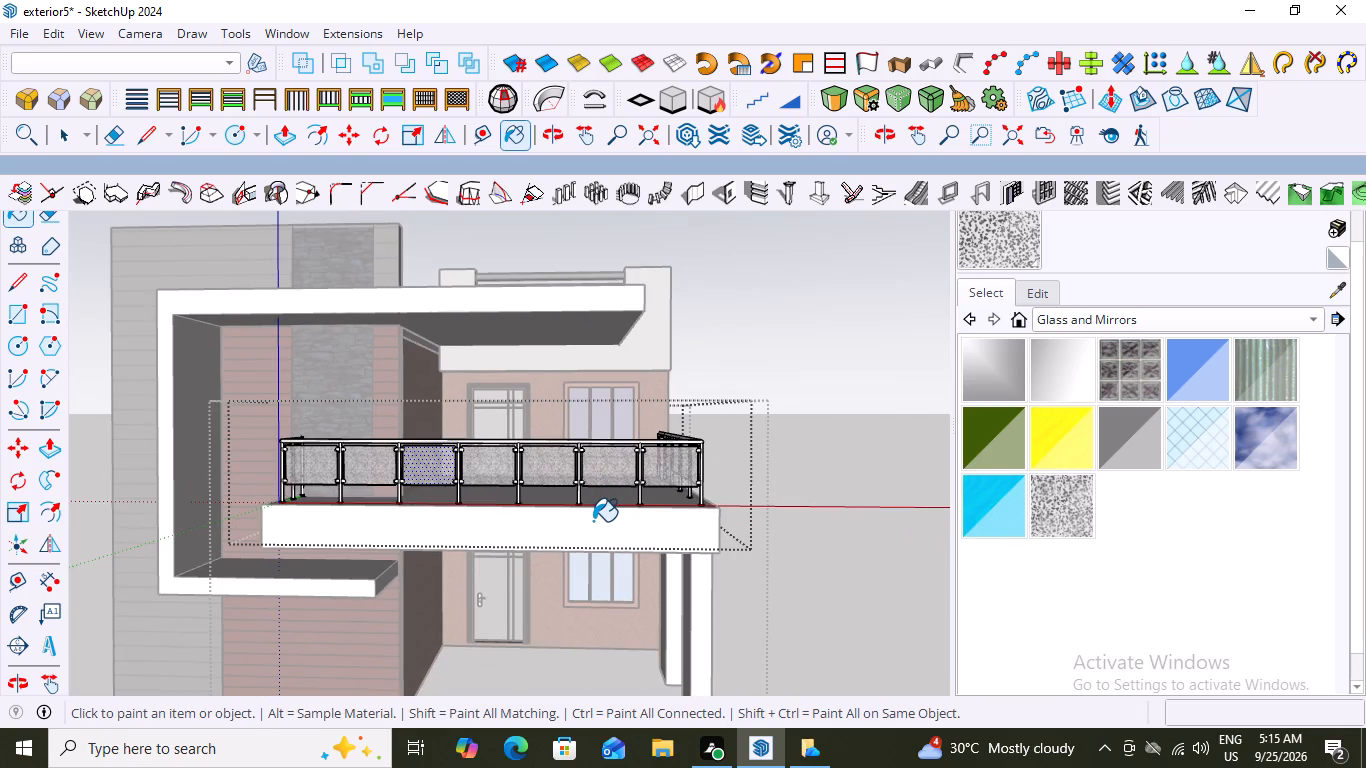
{"action": "left_click", "coordinate": [997, 377]}
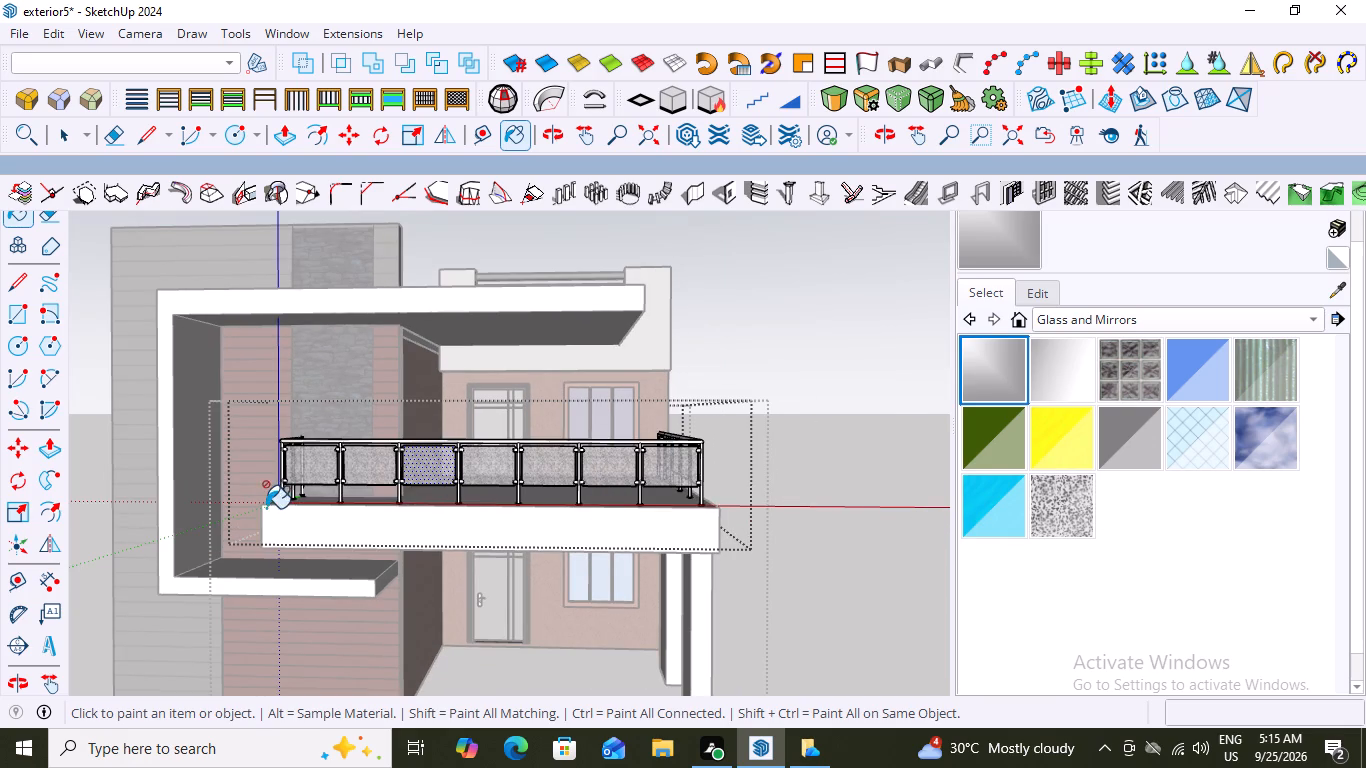
{"action": "scroll", "coordinate": [266, 508], "scroll_direction": "up", "scroll_amount": 3}
{"action": "left_click", "coordinate": [311, 463]}
{"action": "left_click", "coordinate": [410, 462]}
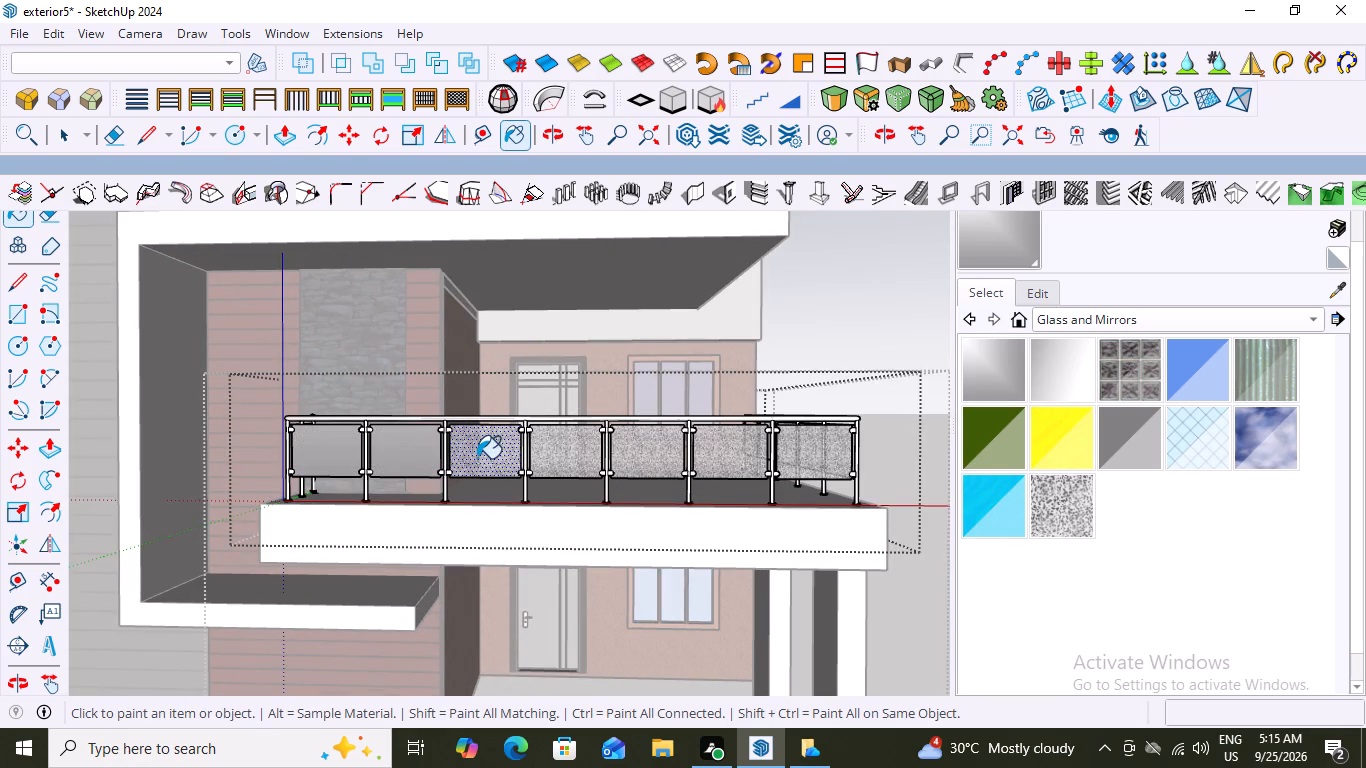
{"action": "left_click", "coordinate": [477, 458]}
{"action": "left_click", "coordinate": [562, 454]}
{"action": "left_click", "coordinate": [645, 458]}
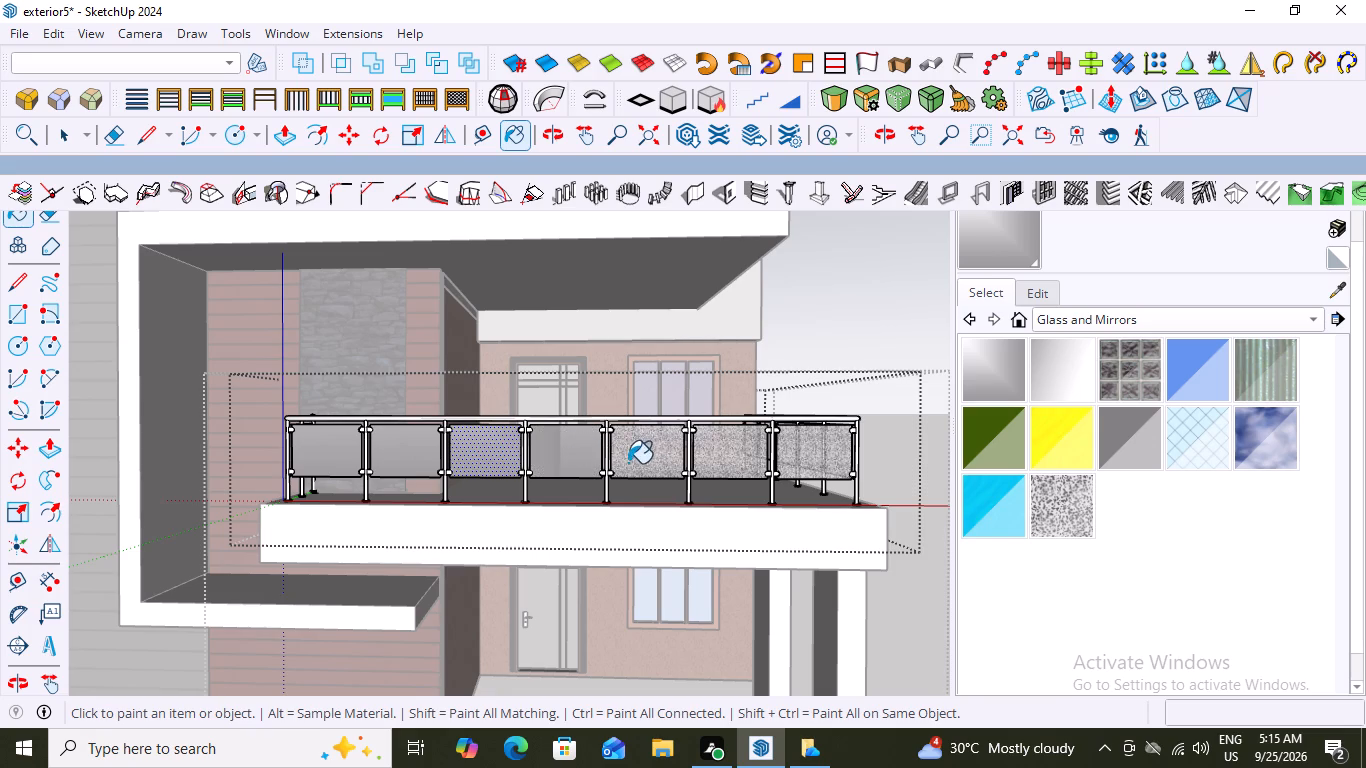
{"action": "left_click", "coordinate": [730, 450]}
{"action": "left_click", "coordinate": [819, 450]}
Repaint the third to sixth front railing panels with the plain gray translucent glass material.
{"action": "scroll", "coordinate": [663, 494], "scroll_direction": "up", "scroll_amount": 6}
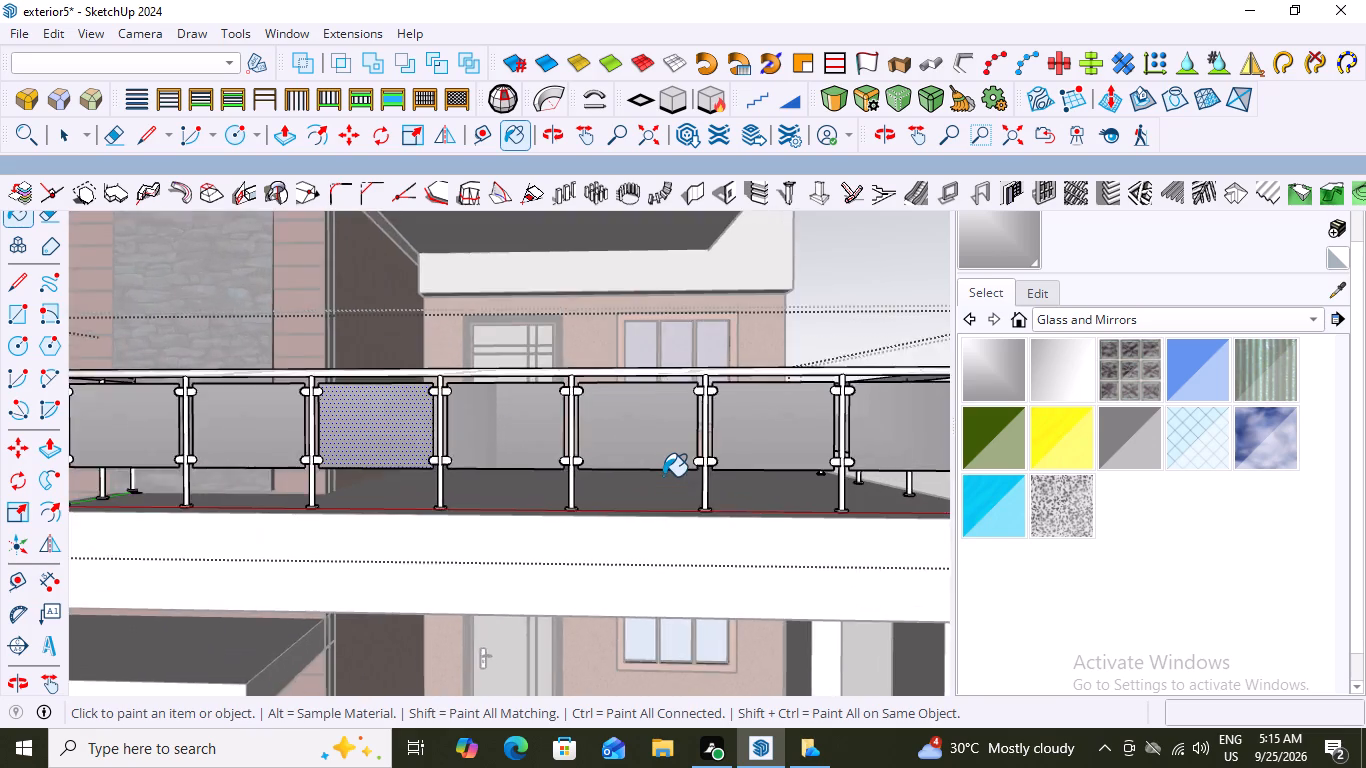
{"action": "scroll", "coordinate": [663, 476], "scroll_direction": "up", "scroll_amount": 1}
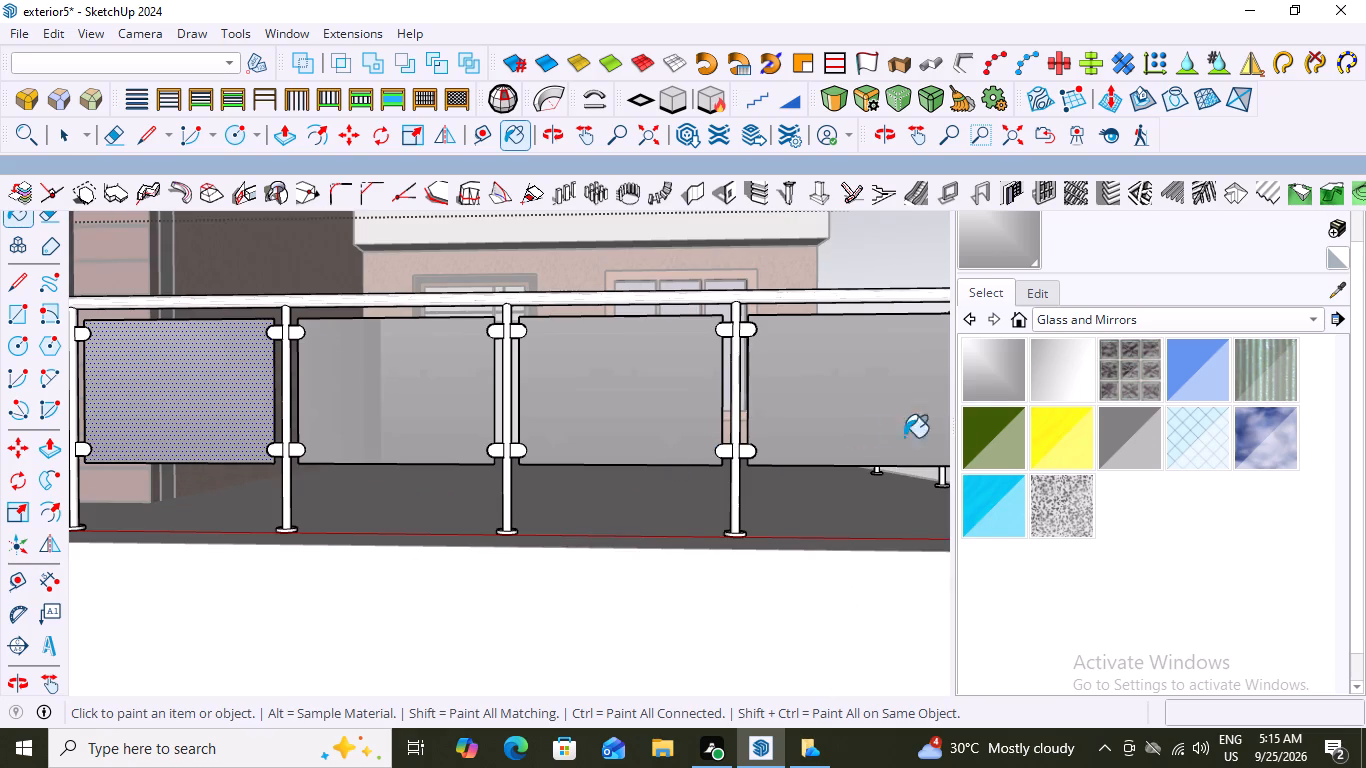
{"action": "left_click", "coordinate": [1133, 448]}
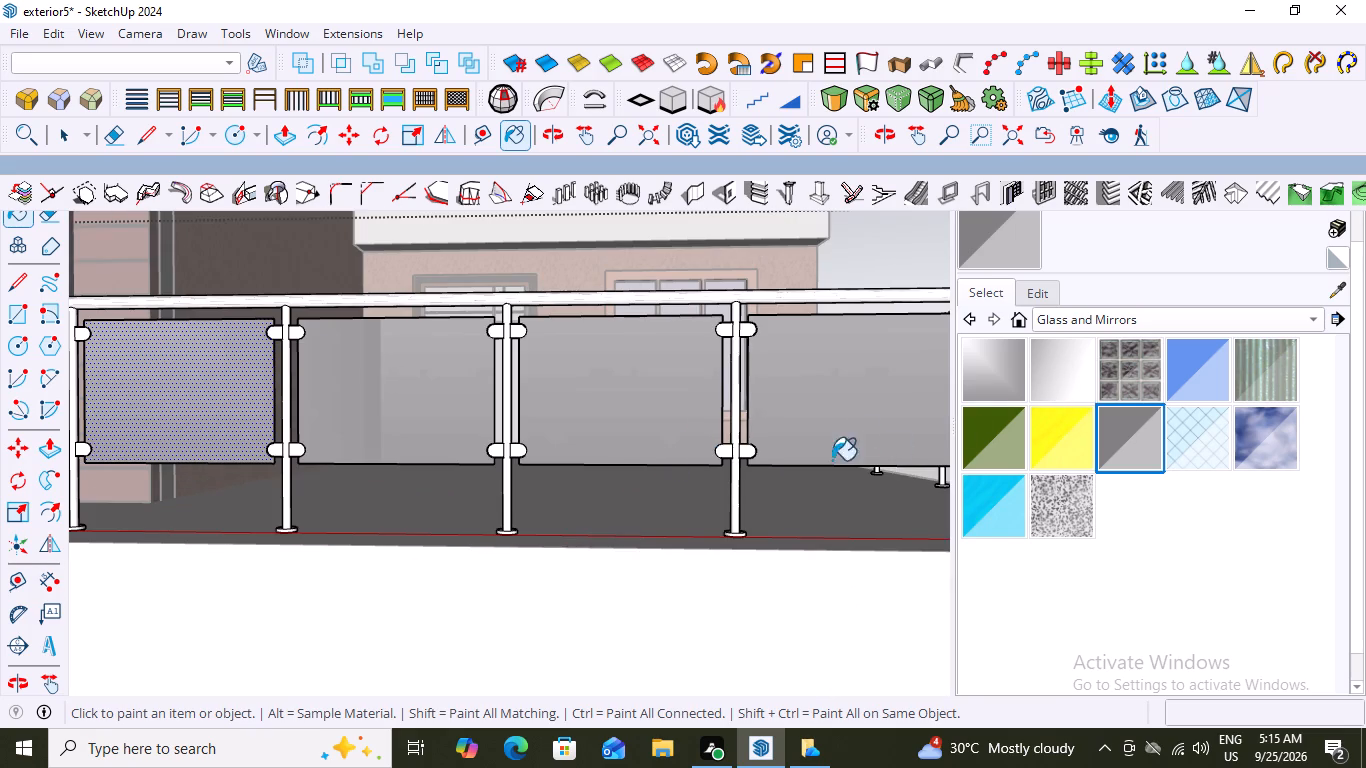
{"action": "left_click", "coordinate": [631, 419]}
{"action": "left_click", "coordinate": [815, 407]}
{"action": "scroll", "coordinate": [632, 456], "scroll_direction": "down", "scroll_amount": 2}
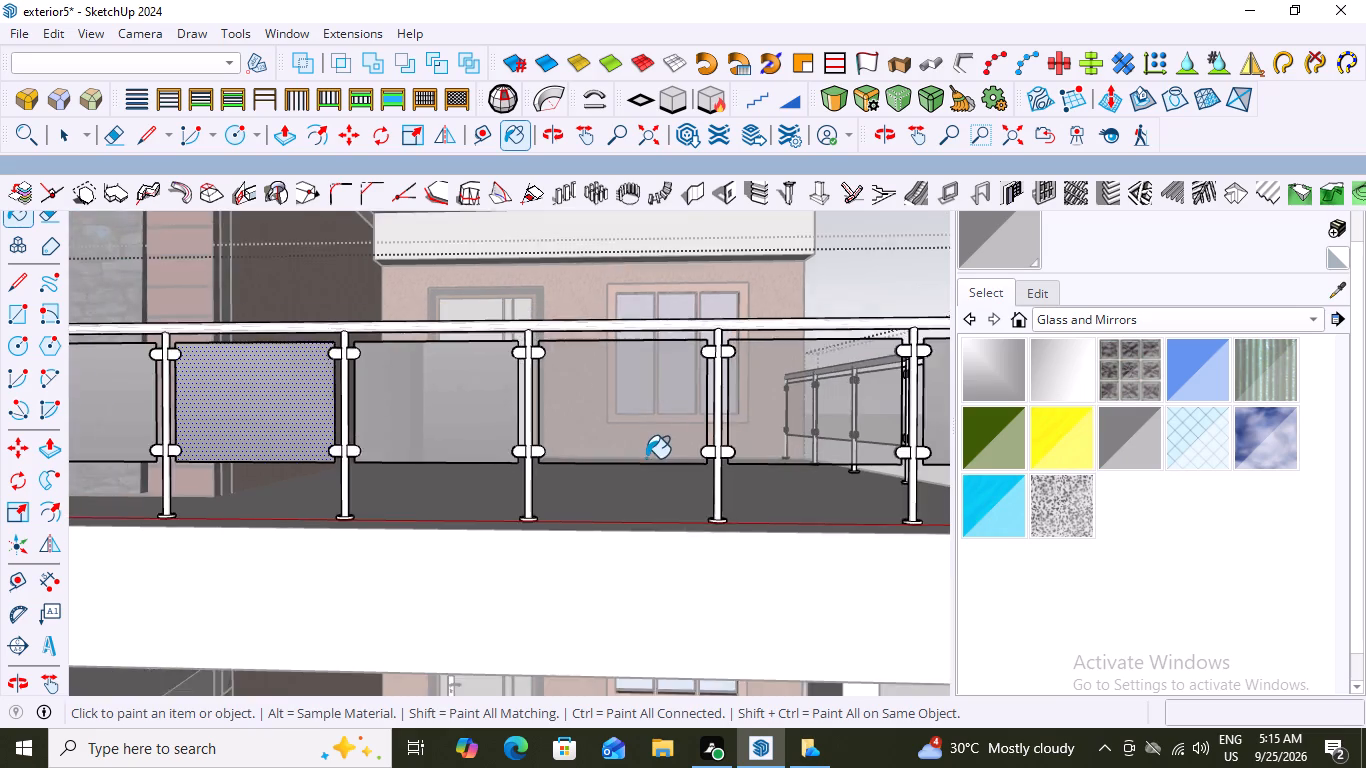
{"action": "scroll", "coordinate": [646, 458], "scroll_direction": "down", "scroll_amount": 3}
{"action": "left_click", "coordinate": [479, 415]}
{"action": "left_click", "coordinate": [313, 421]}
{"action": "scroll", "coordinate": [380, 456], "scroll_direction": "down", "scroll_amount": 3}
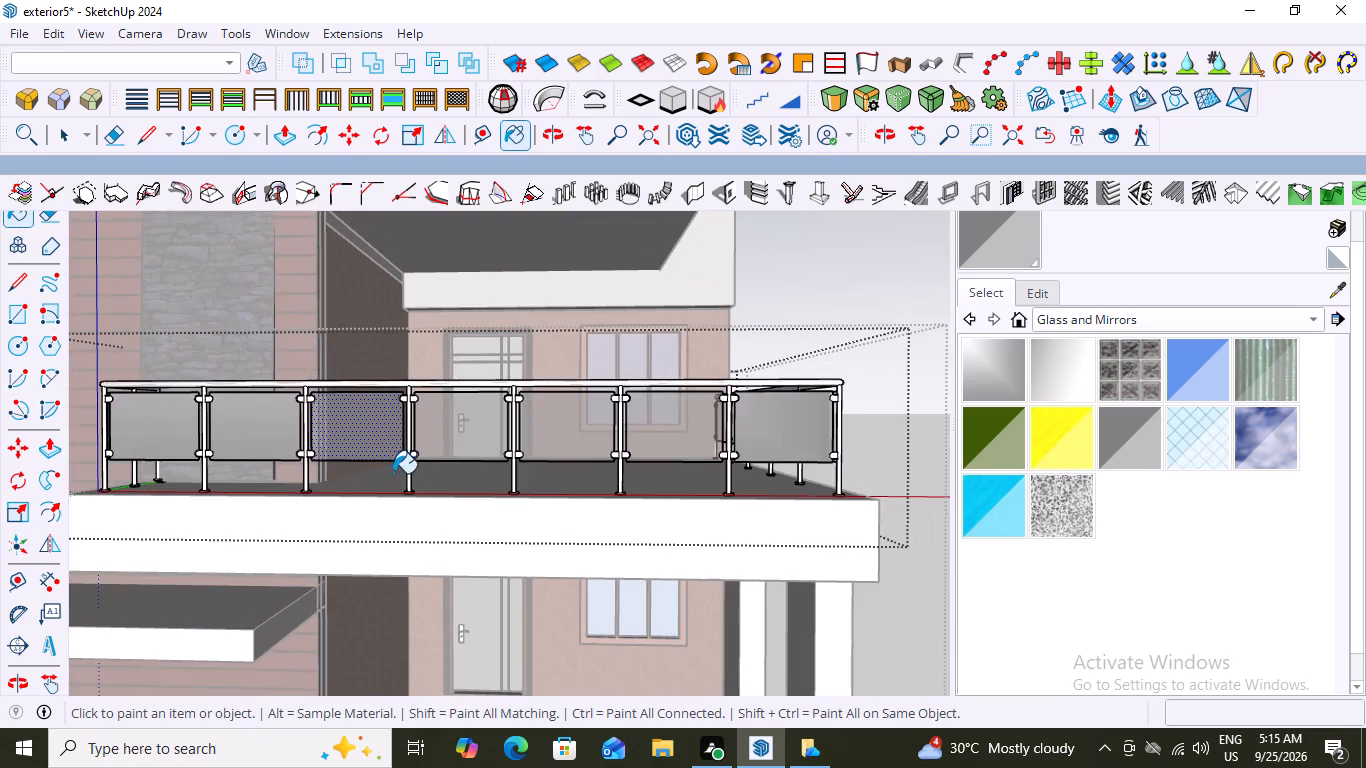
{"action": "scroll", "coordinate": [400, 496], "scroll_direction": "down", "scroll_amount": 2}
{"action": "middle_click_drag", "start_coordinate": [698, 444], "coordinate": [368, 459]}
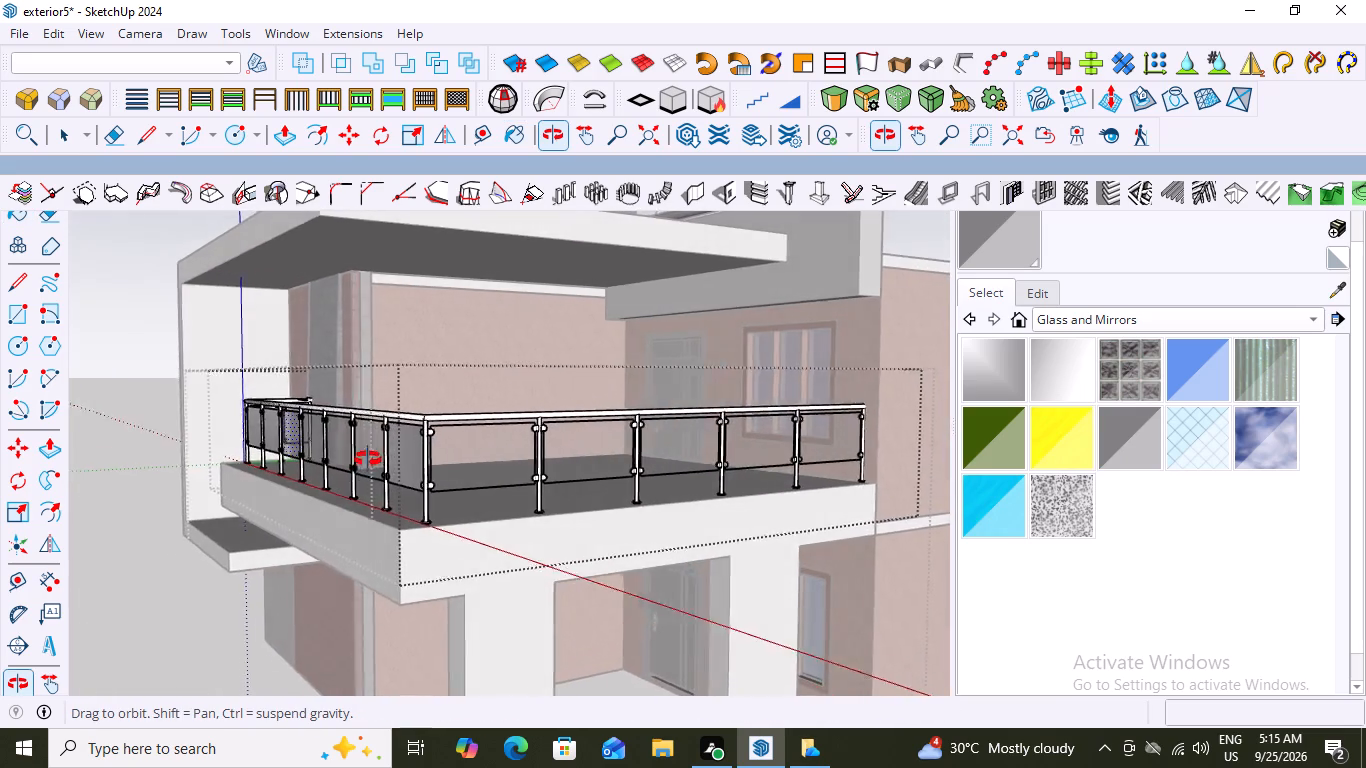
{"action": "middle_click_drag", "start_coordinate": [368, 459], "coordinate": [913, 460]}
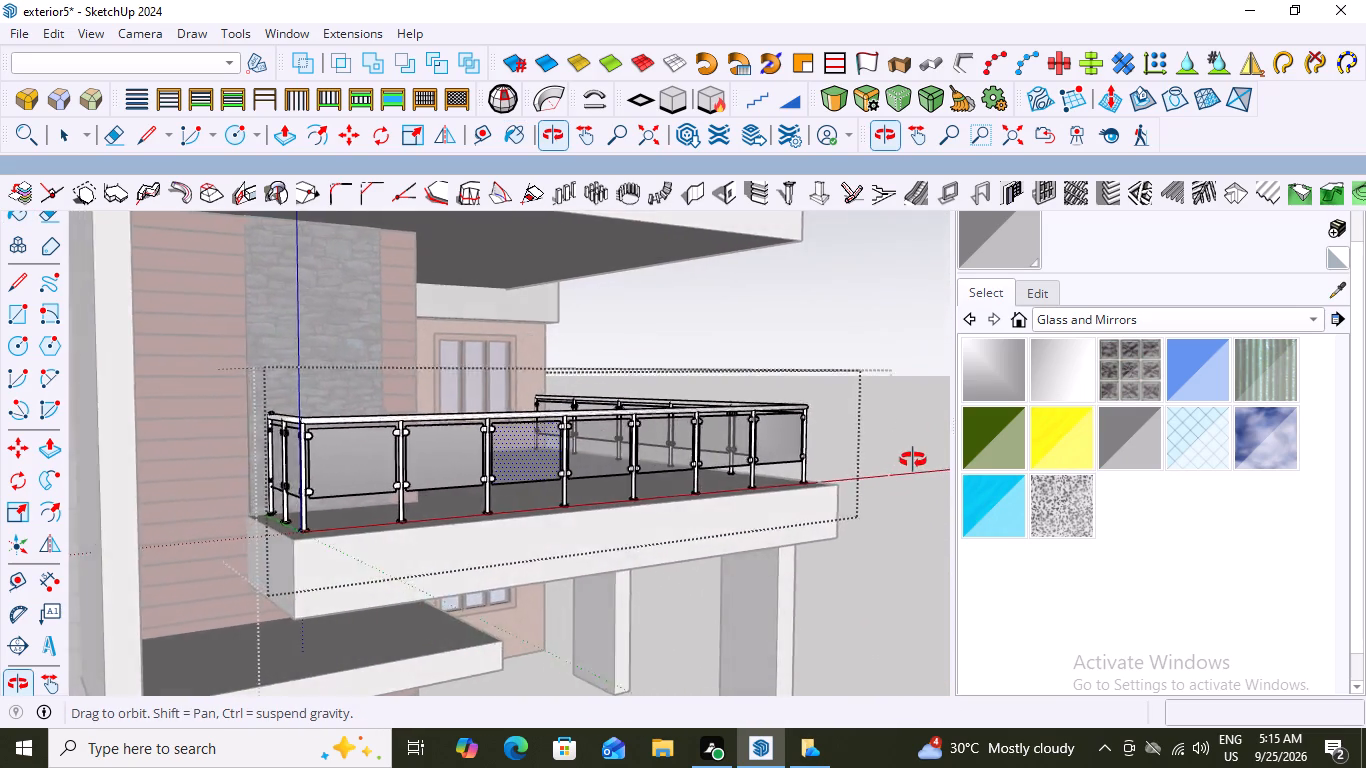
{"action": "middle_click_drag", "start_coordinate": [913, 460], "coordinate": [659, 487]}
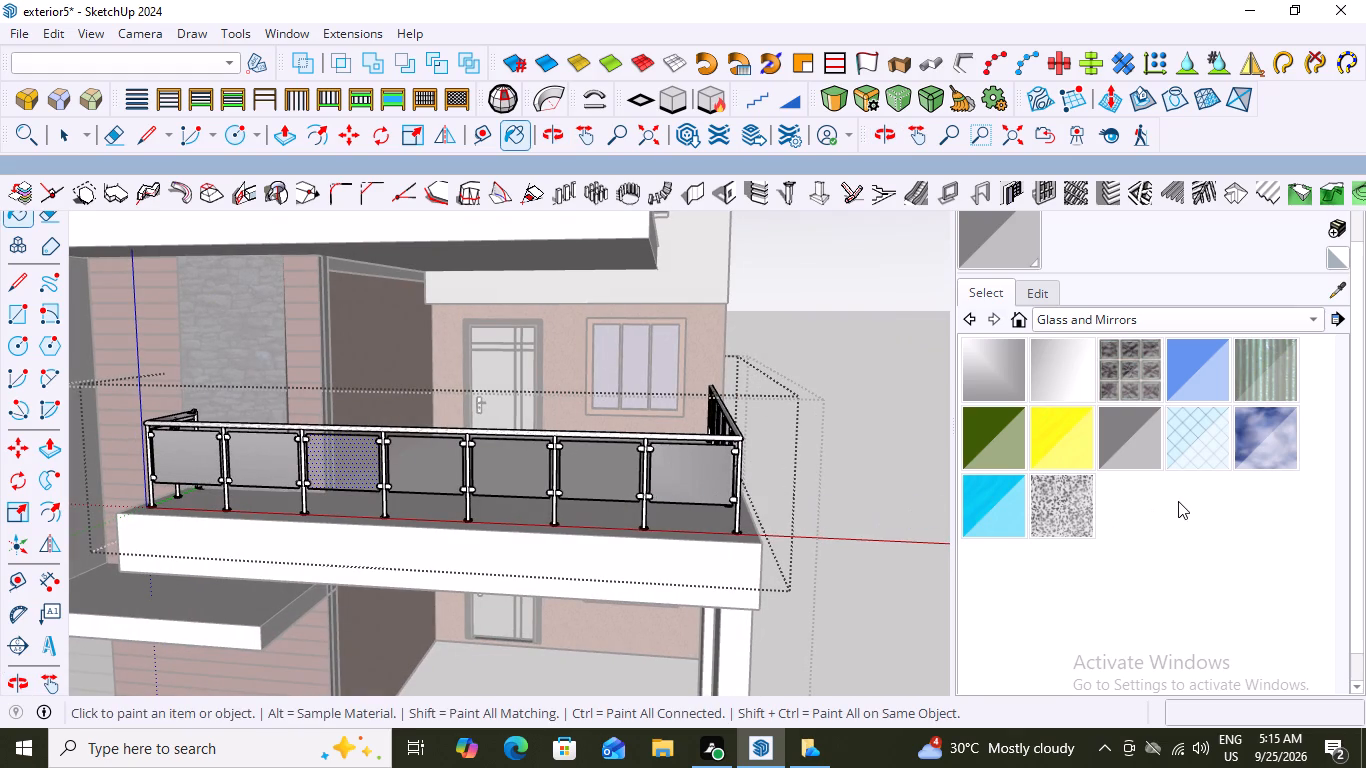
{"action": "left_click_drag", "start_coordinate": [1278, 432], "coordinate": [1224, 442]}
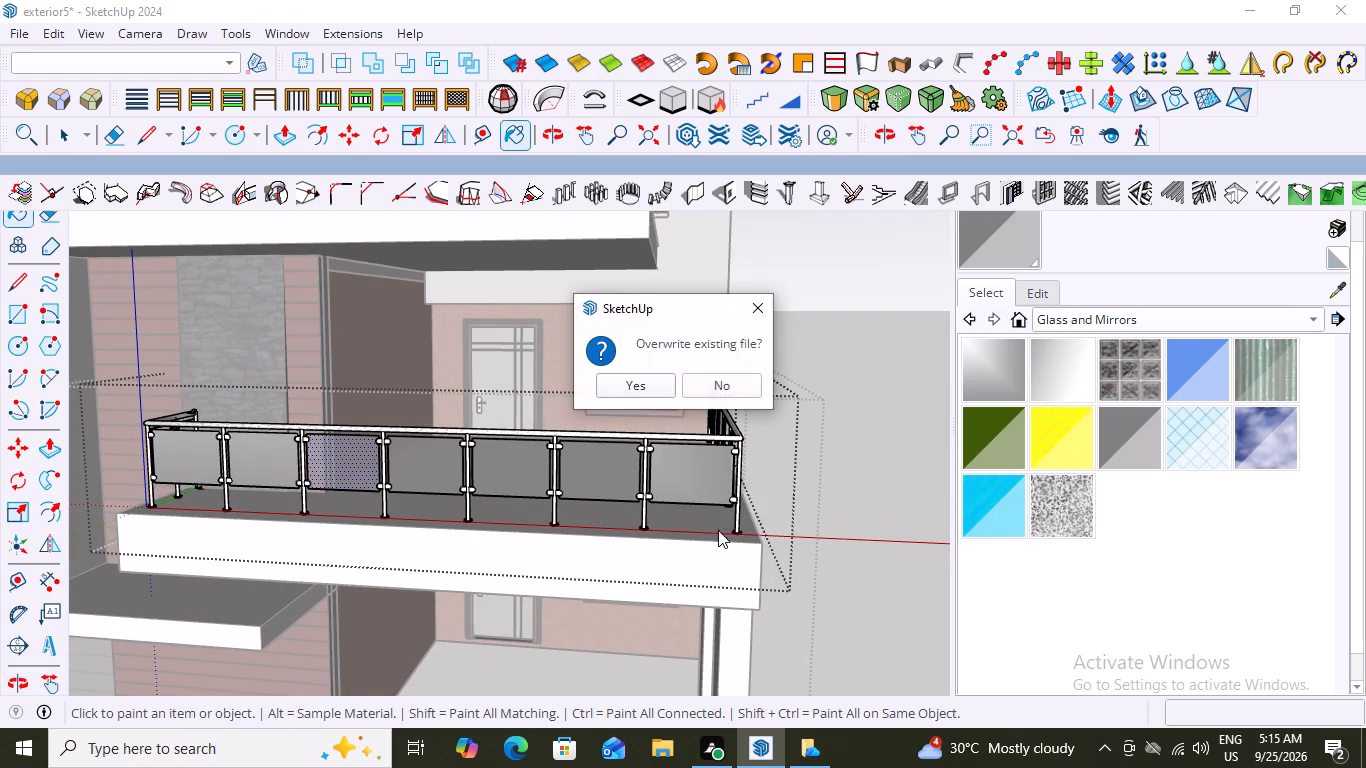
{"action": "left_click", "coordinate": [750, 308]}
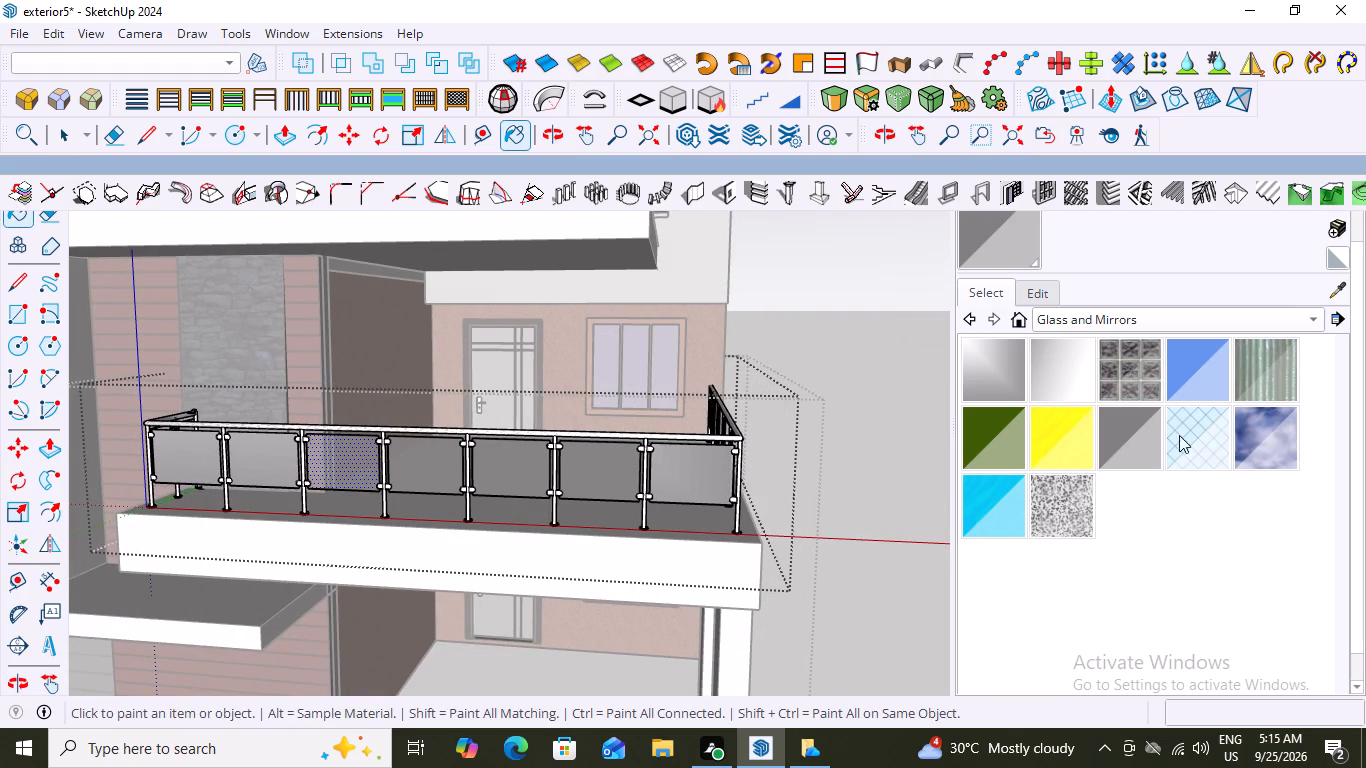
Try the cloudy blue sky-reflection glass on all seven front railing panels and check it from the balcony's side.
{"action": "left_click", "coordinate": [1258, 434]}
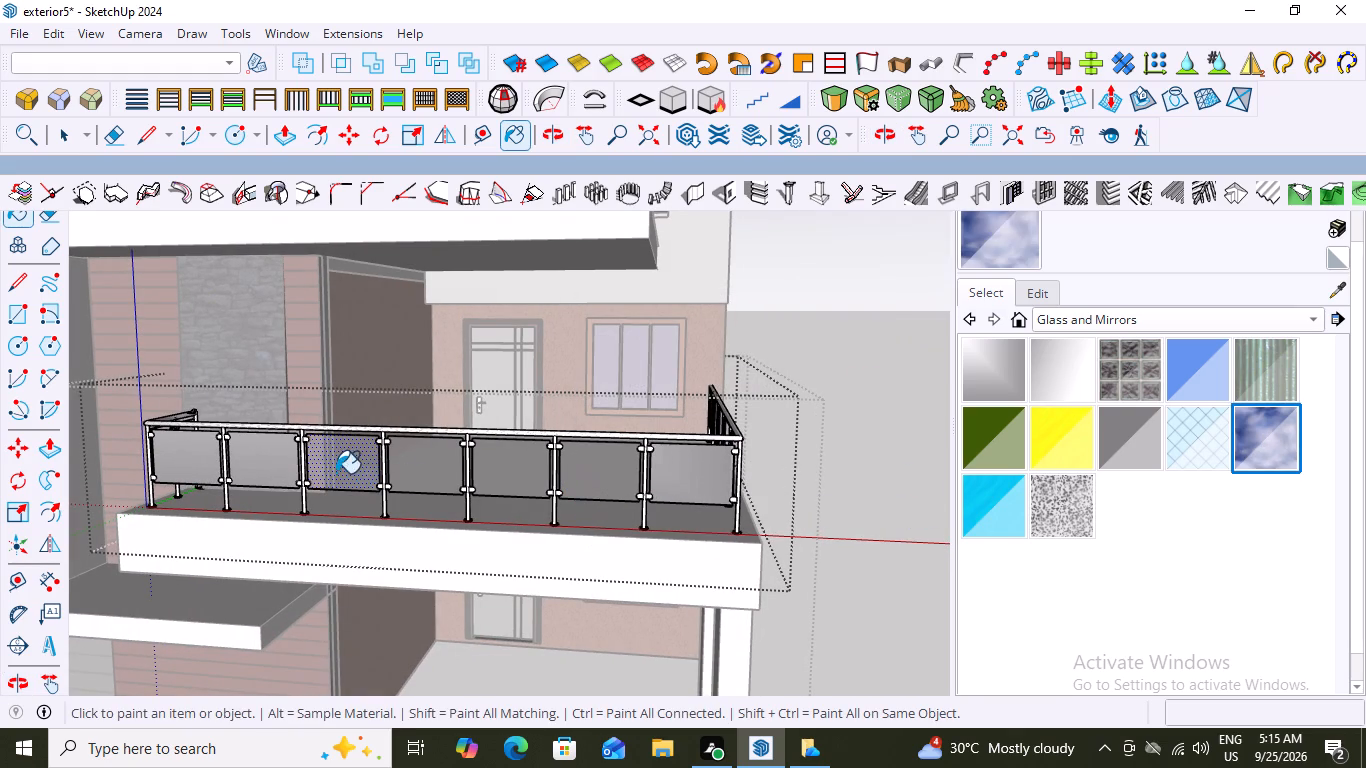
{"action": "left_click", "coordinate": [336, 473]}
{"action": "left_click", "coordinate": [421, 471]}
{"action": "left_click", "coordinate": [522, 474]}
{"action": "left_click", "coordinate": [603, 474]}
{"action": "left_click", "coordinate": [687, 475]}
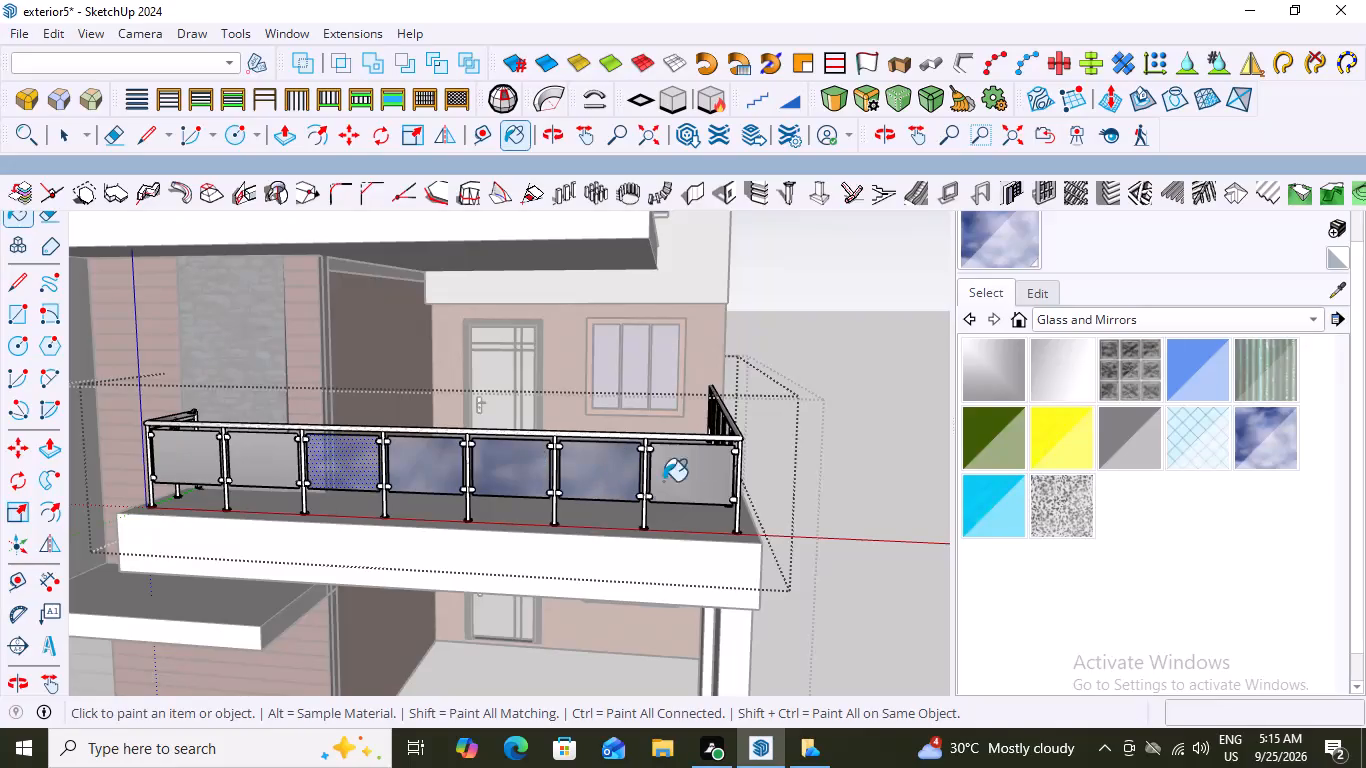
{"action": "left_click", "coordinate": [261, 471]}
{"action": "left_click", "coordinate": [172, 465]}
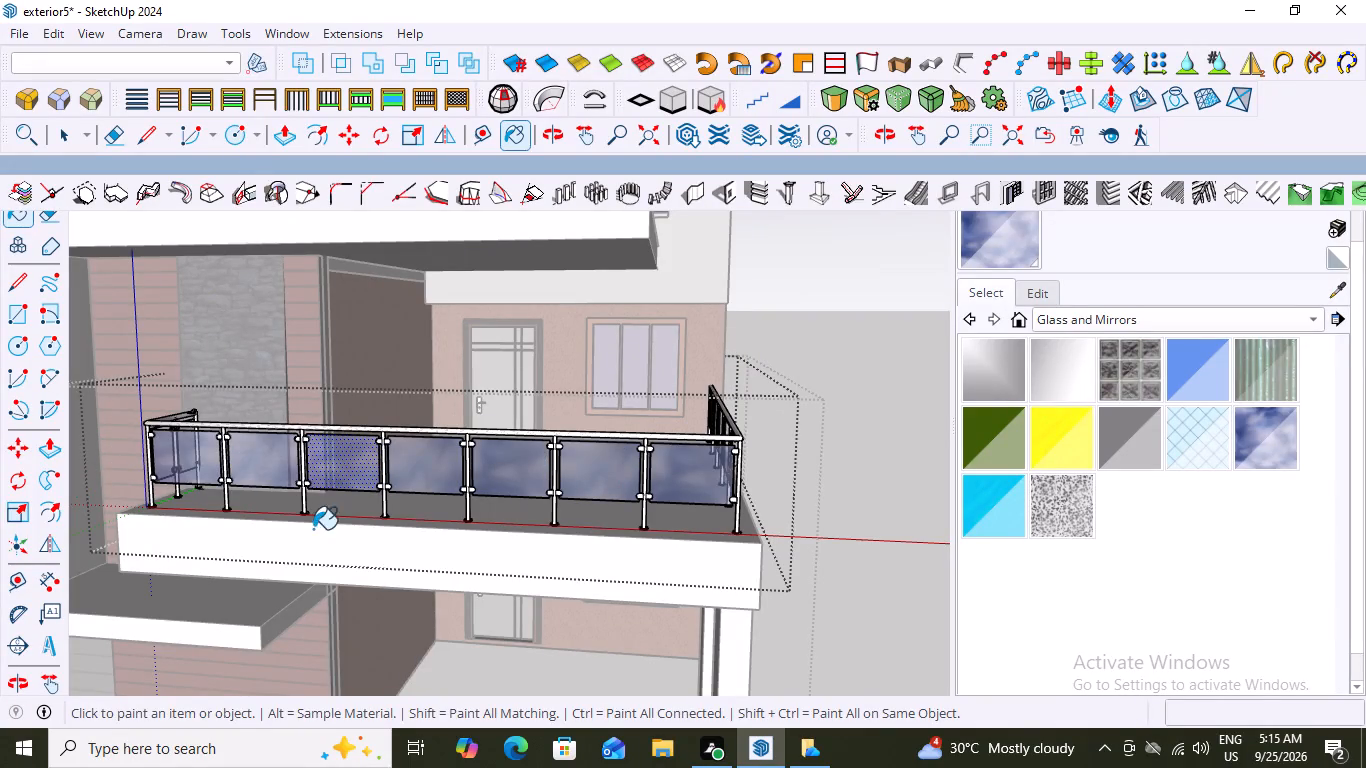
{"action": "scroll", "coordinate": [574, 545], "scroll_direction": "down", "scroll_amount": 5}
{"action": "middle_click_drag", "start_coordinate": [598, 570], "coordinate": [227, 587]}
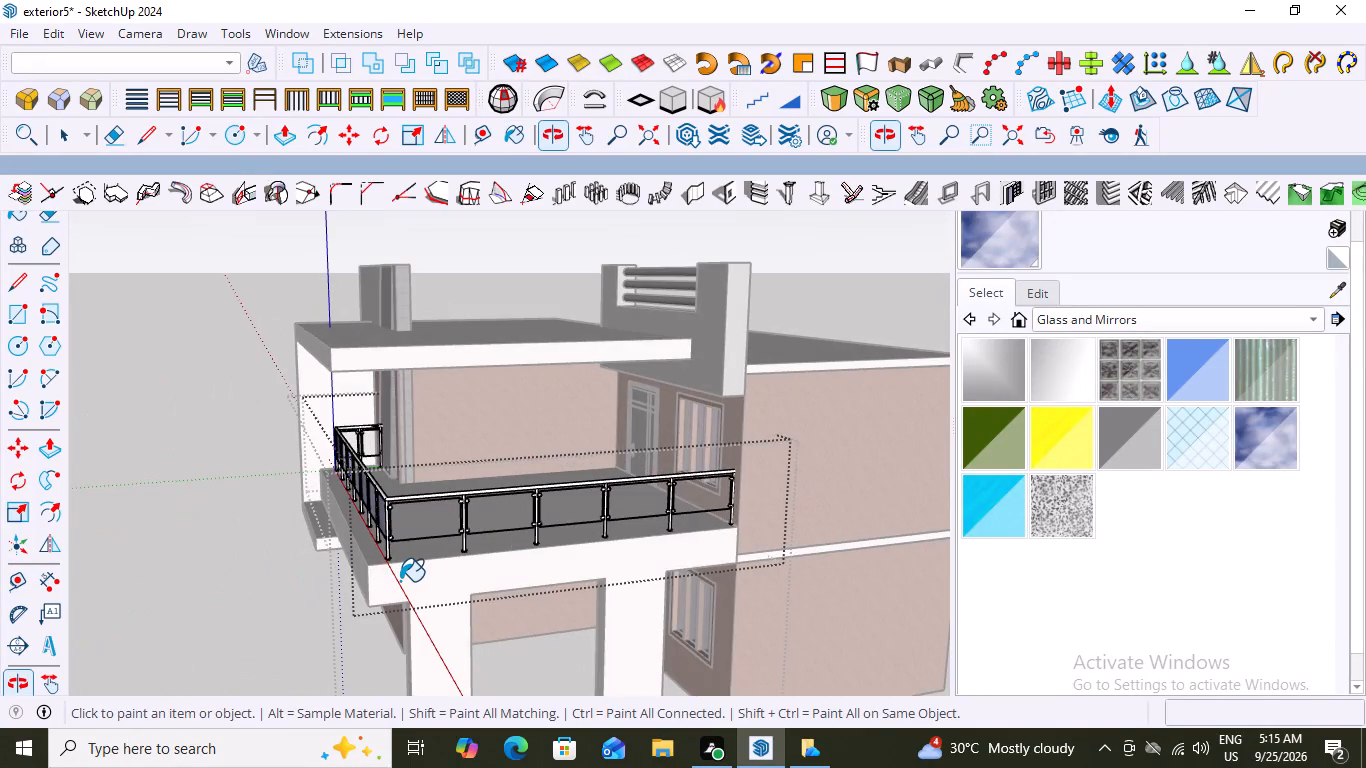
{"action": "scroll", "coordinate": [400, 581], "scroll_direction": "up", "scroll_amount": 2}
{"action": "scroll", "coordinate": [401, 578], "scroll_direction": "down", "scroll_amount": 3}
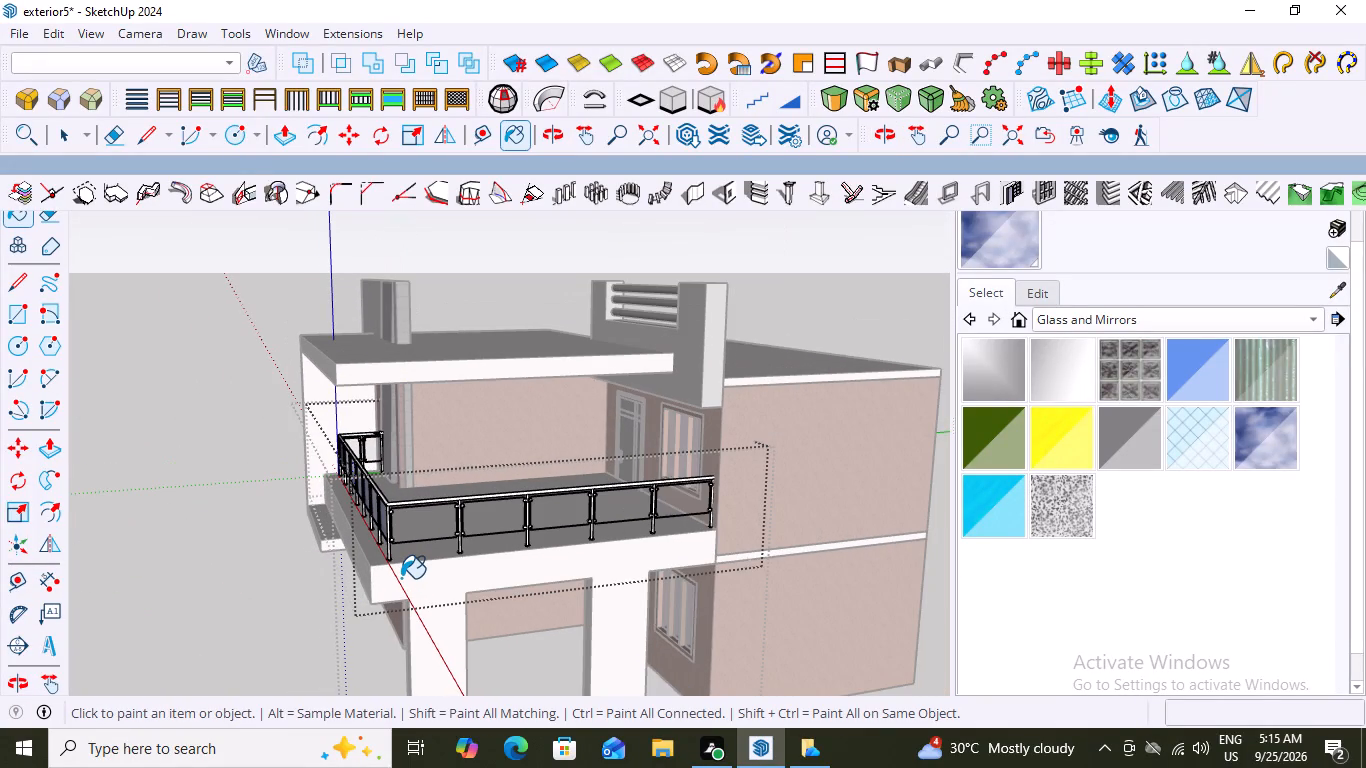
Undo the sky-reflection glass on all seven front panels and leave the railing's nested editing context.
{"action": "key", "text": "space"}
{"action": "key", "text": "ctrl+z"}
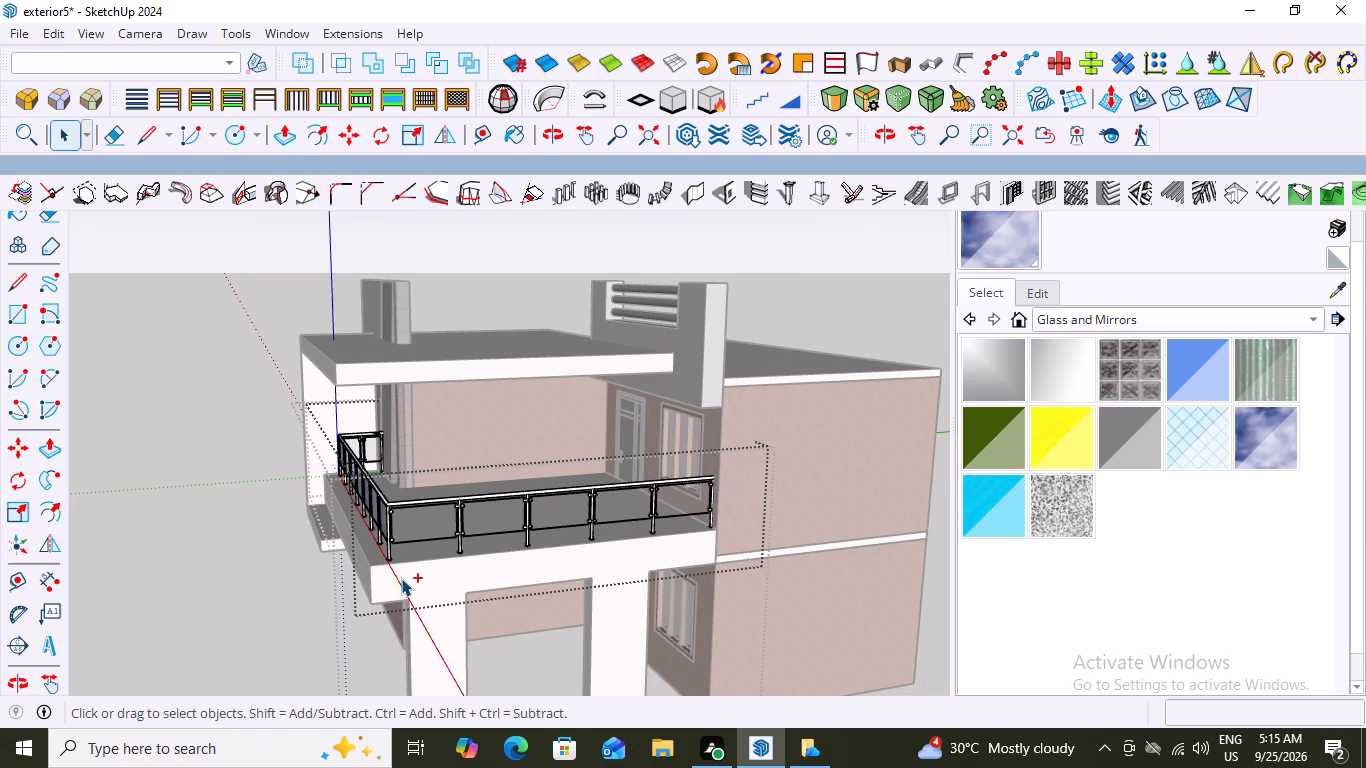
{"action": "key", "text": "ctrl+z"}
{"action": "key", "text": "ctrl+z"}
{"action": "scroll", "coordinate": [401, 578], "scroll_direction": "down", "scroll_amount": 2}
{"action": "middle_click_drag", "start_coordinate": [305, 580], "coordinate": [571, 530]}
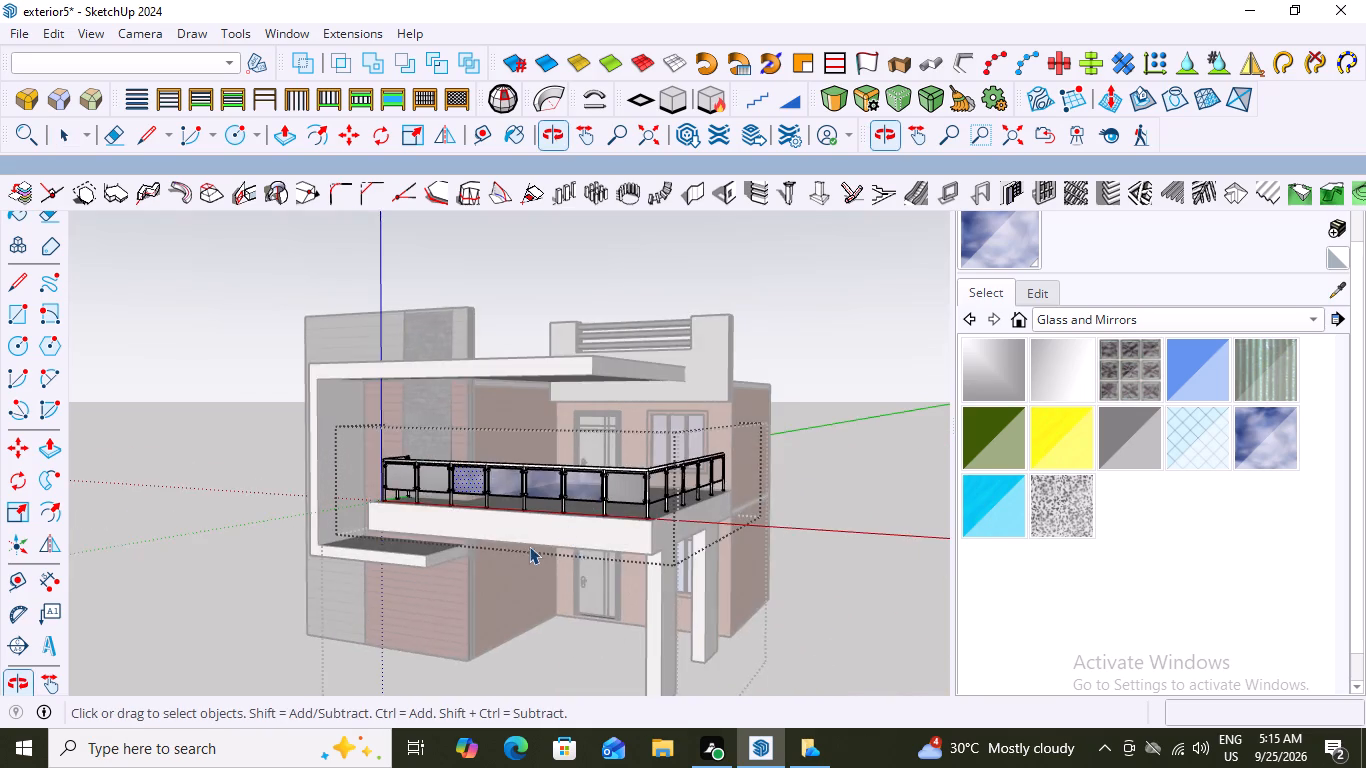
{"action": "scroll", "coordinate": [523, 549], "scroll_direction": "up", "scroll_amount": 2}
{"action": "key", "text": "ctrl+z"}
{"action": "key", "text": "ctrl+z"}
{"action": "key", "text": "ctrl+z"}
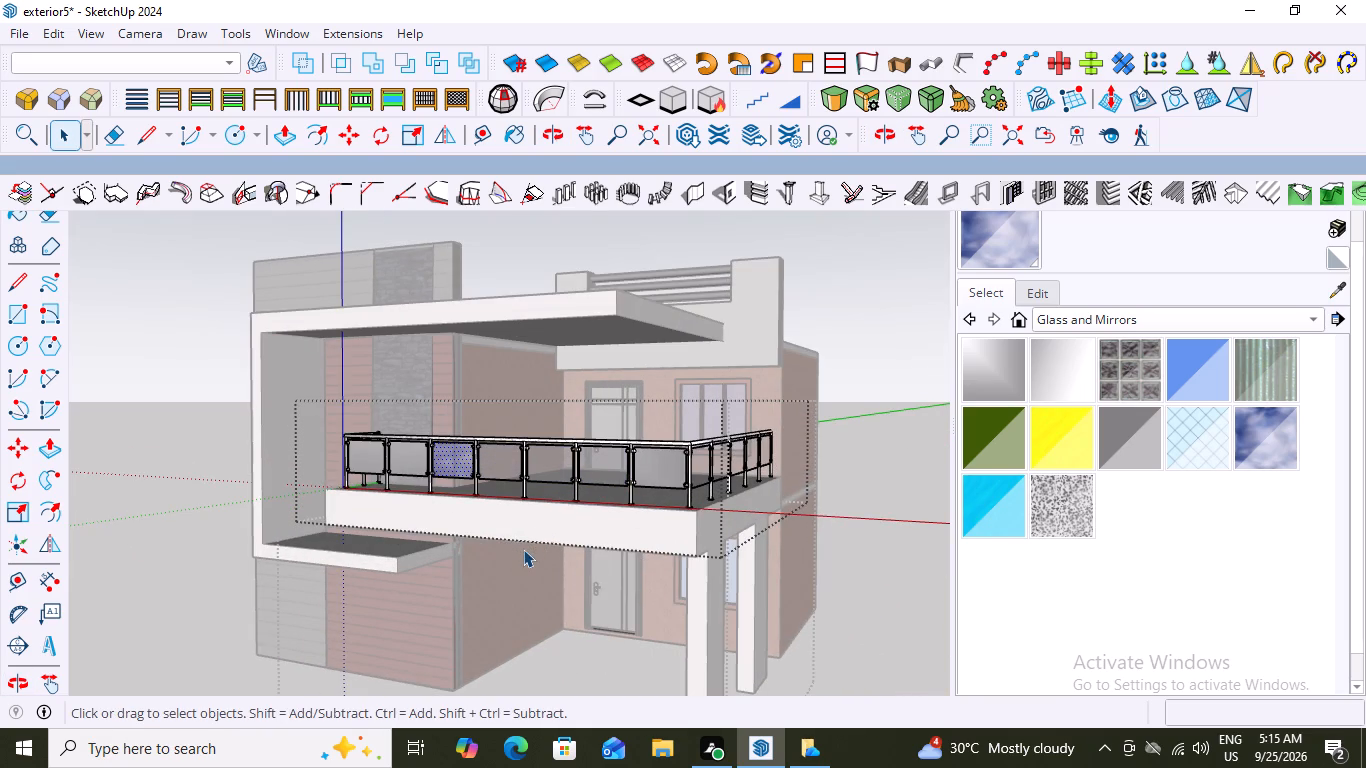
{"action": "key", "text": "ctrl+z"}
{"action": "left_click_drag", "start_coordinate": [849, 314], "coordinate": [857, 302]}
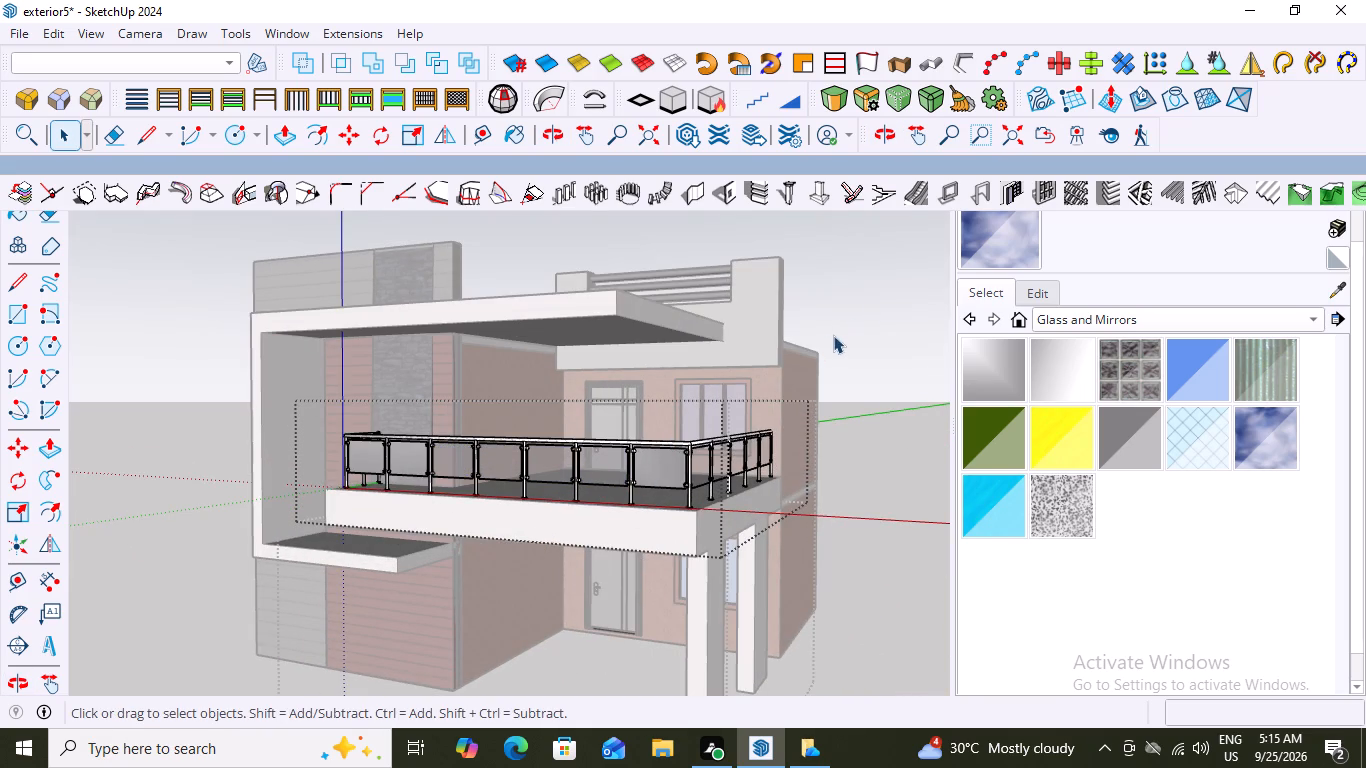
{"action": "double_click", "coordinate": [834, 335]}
Reopen the railing and paint its seventh, first and second front panels with the plain gray translucent glass.
{"action": "middle_click_drag", "start_coordinate": [606, 594], "coordinate": [642, 598]}
{"action": "scroll", "coordinate": [641, 601], "scroll_direction": "down", "scroll_amount": 1}
{"action": "scroll", "coordinate": [567, 535], "scroll_direction": "down", "scroll_amount": 4}
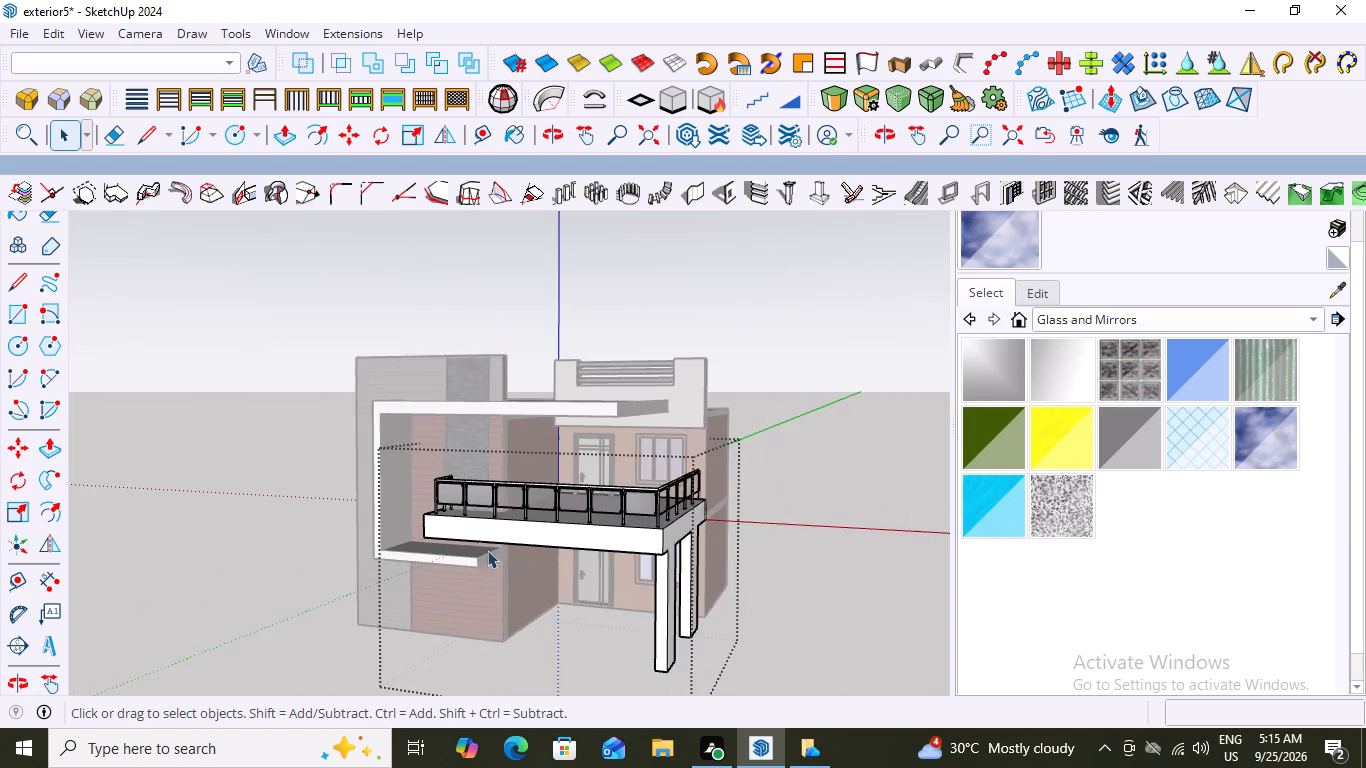
{"action": "middle_click_drag", "start_coordinate": [475, 550], "coordinate": [608, 592]}
{"action": "scroll", "coordinate": [572, 508], "scroll_direction": "up", "scroll_amount": 8}
{"action": "scroll", "coordinate": [820, 551], "scroll_direction": "up", "scroll_amount": 5}
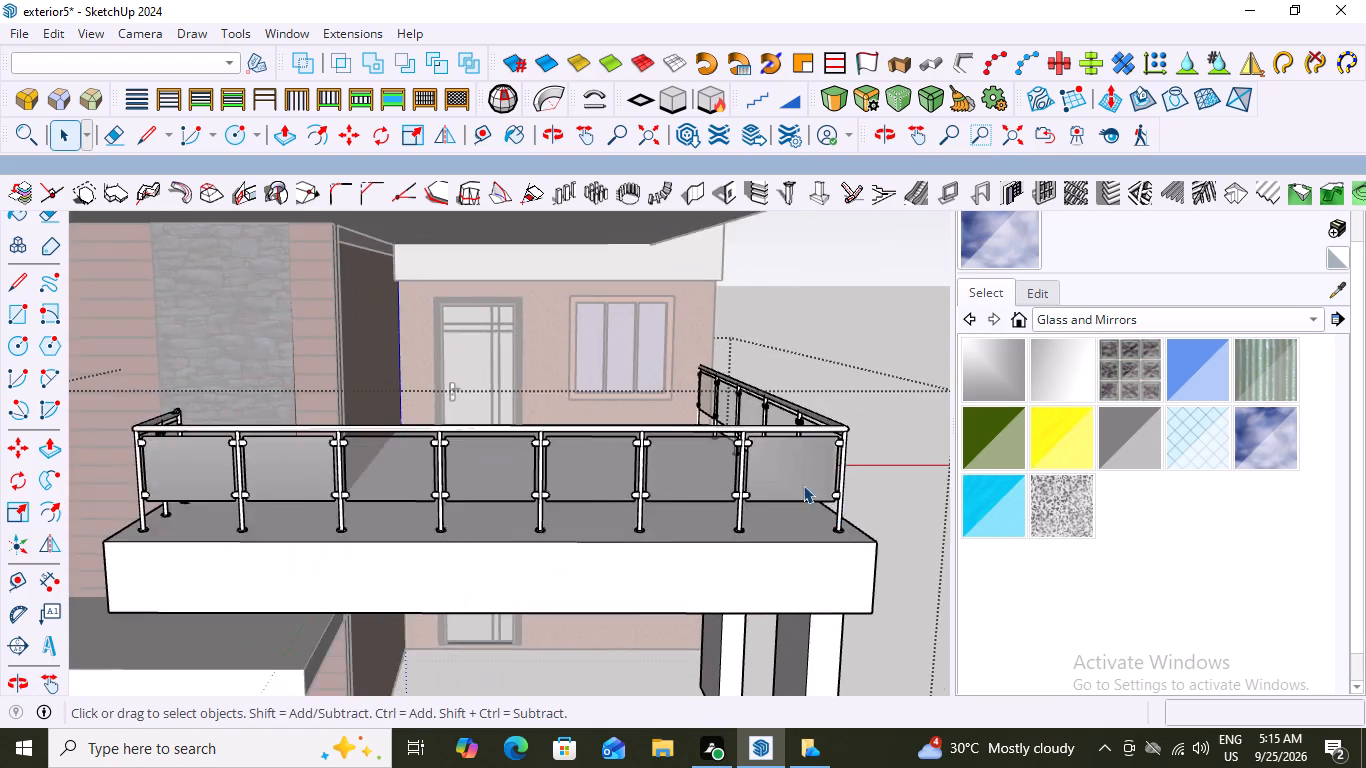
{"action": "scroll", "coordinate": [803, 485], "scroll_direction": "up", "scroll_amount": 2}
{"action": "left_click", "coordinate": [781, 476]}
{"action": "left_click", "coordinate": [781, 476]}
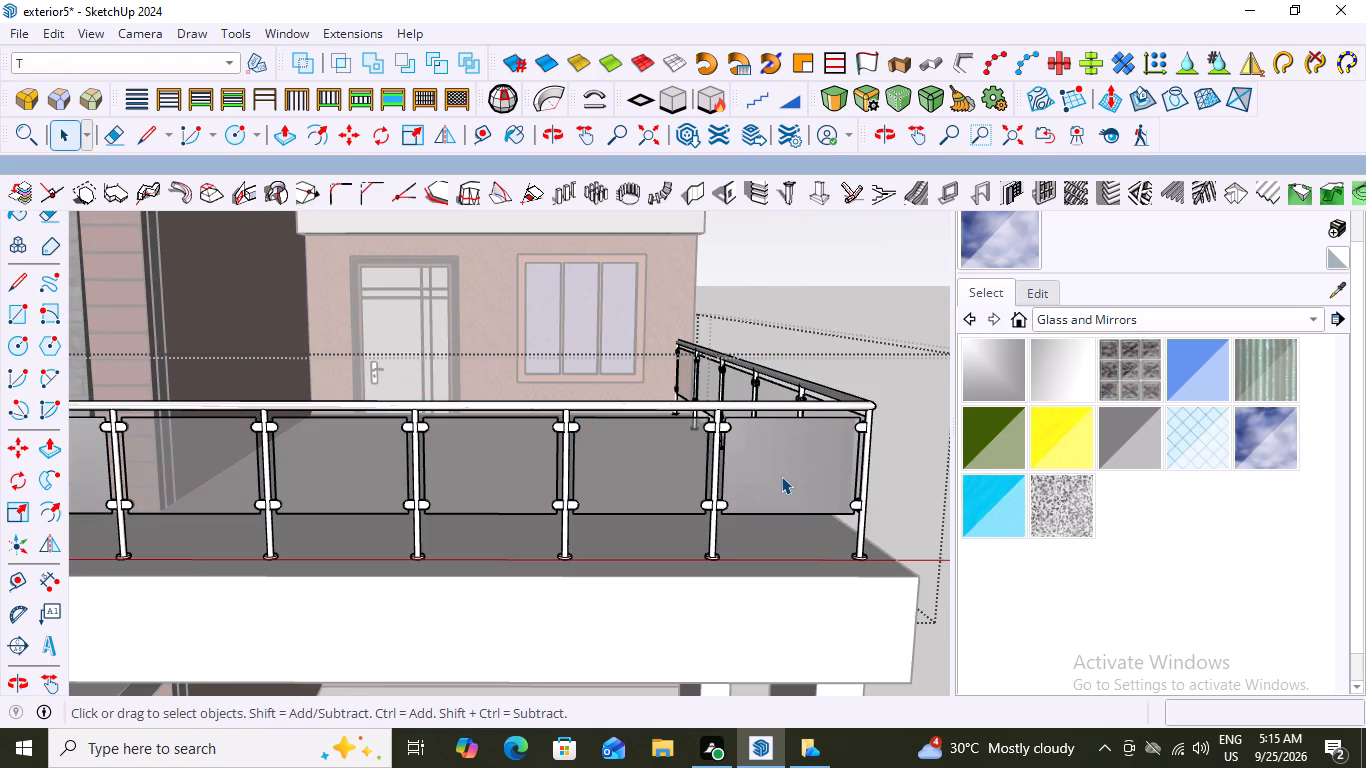
{"action": "left_click", "coordinate": [781, 476]}
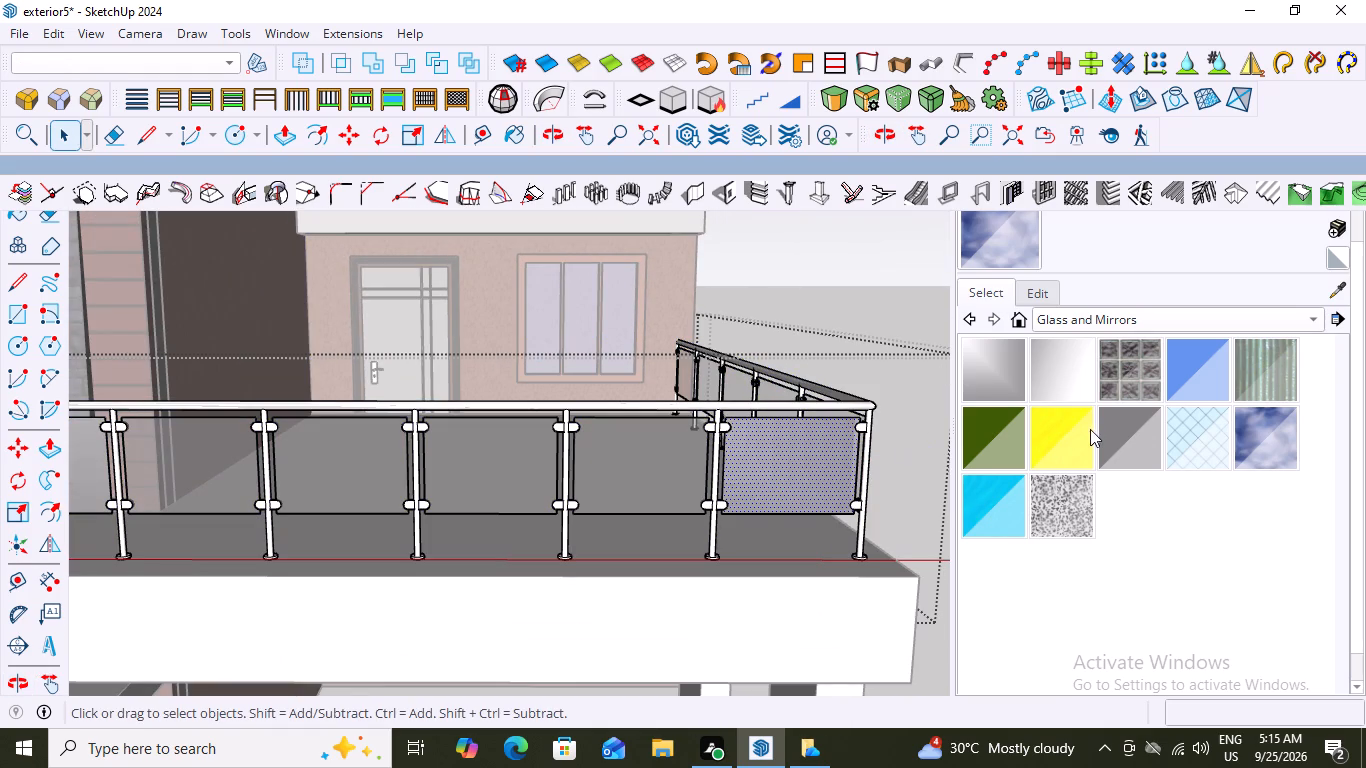
{"action": "left_click", "coordinate": [1139, 447]}
{"action": "left_click", "coordinate": [762, 488]}
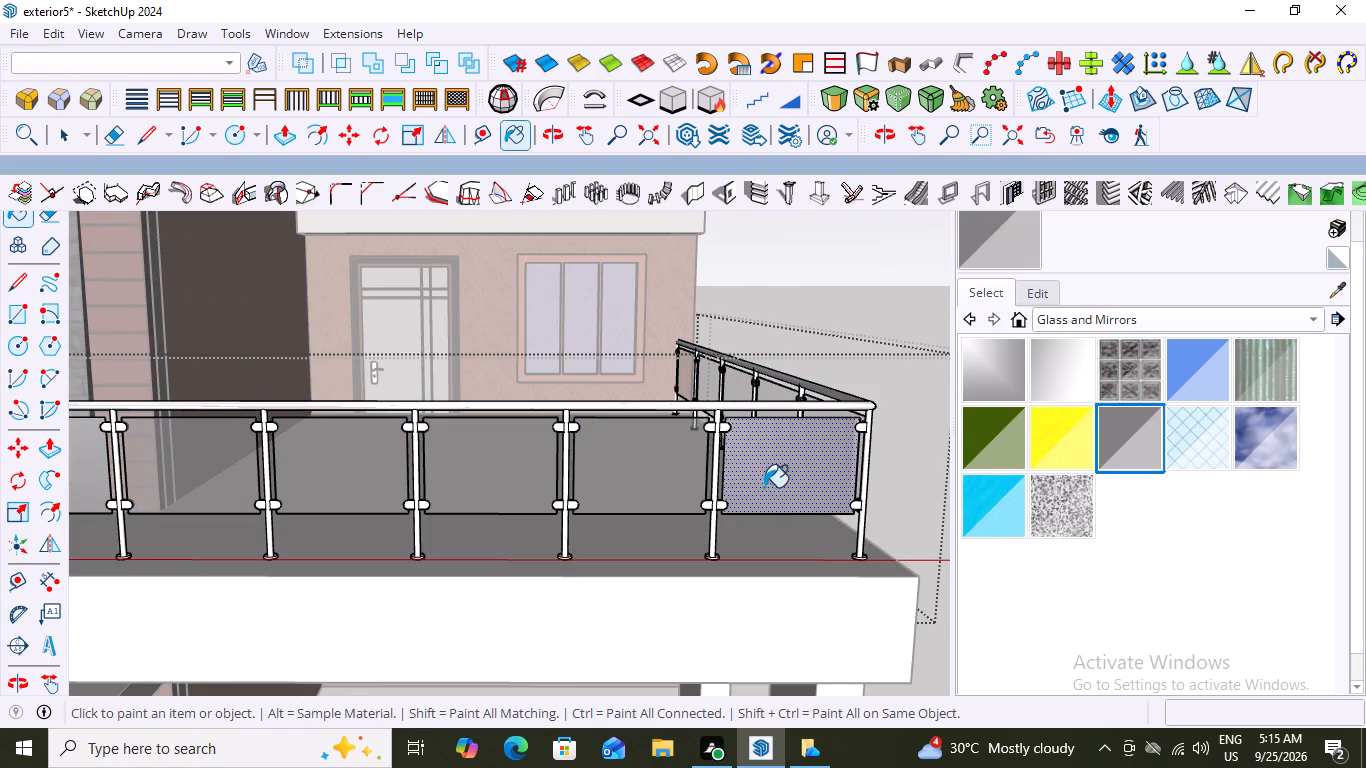
{"action": "scroll", "coordinate": [738, 527], "scroll_direction": "down", "scroll_amount": 6}
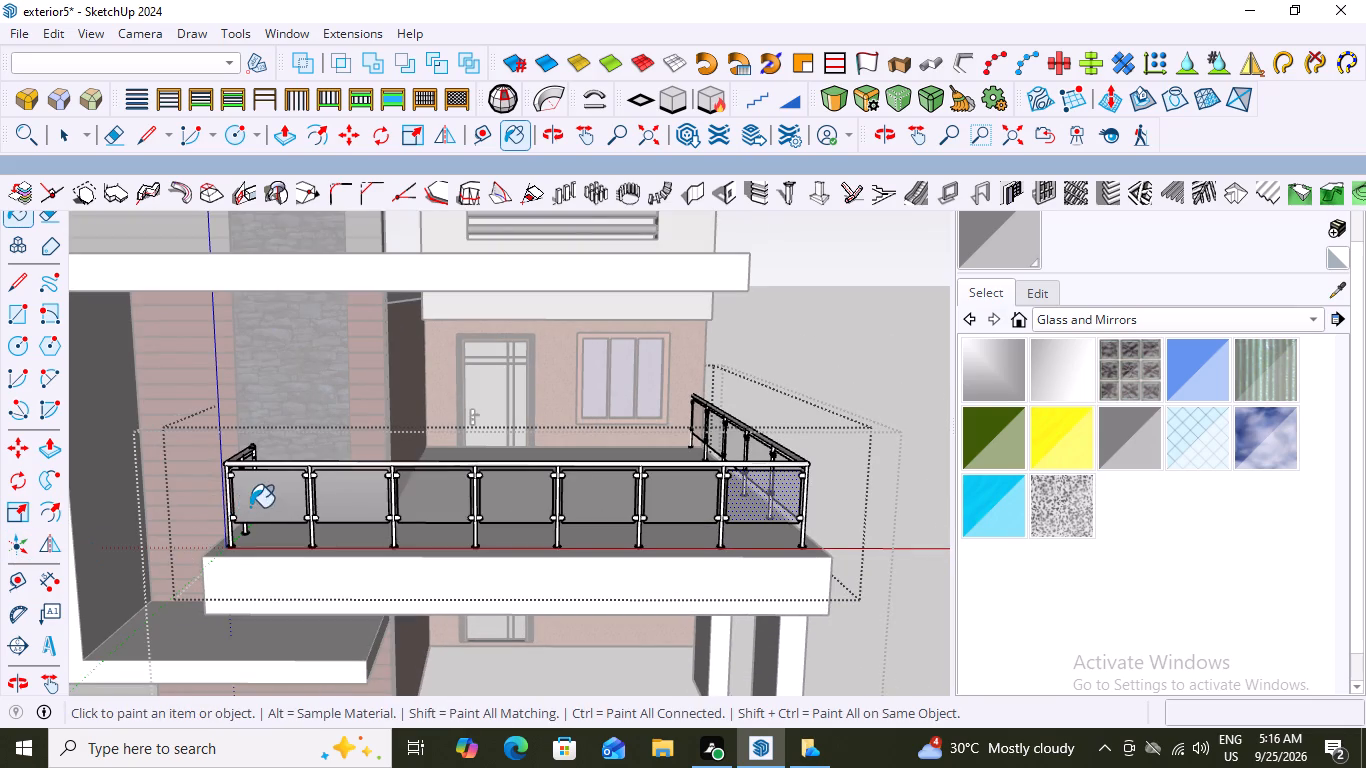
{"action": "left_click", "coordinate": [264, 501]}
{"action": "left_click", "coordinate": [349, 495]}
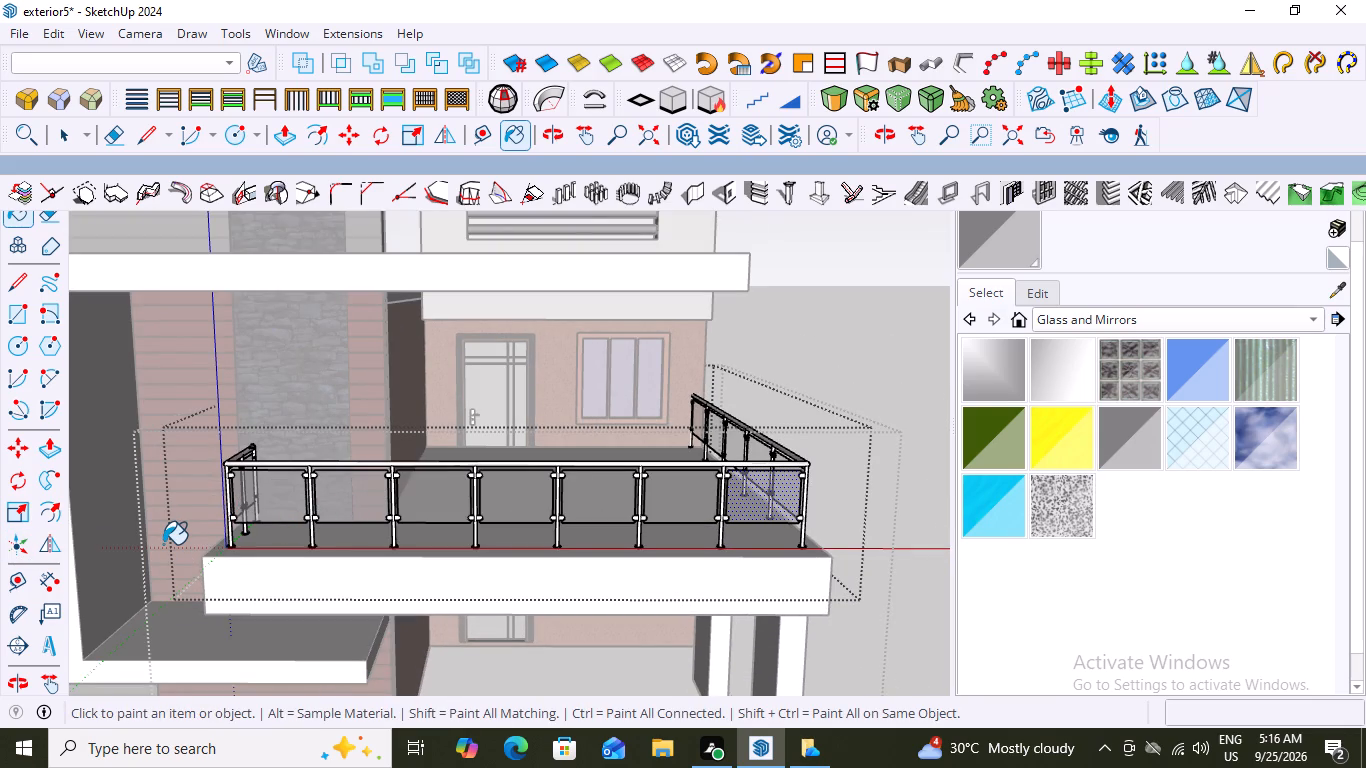
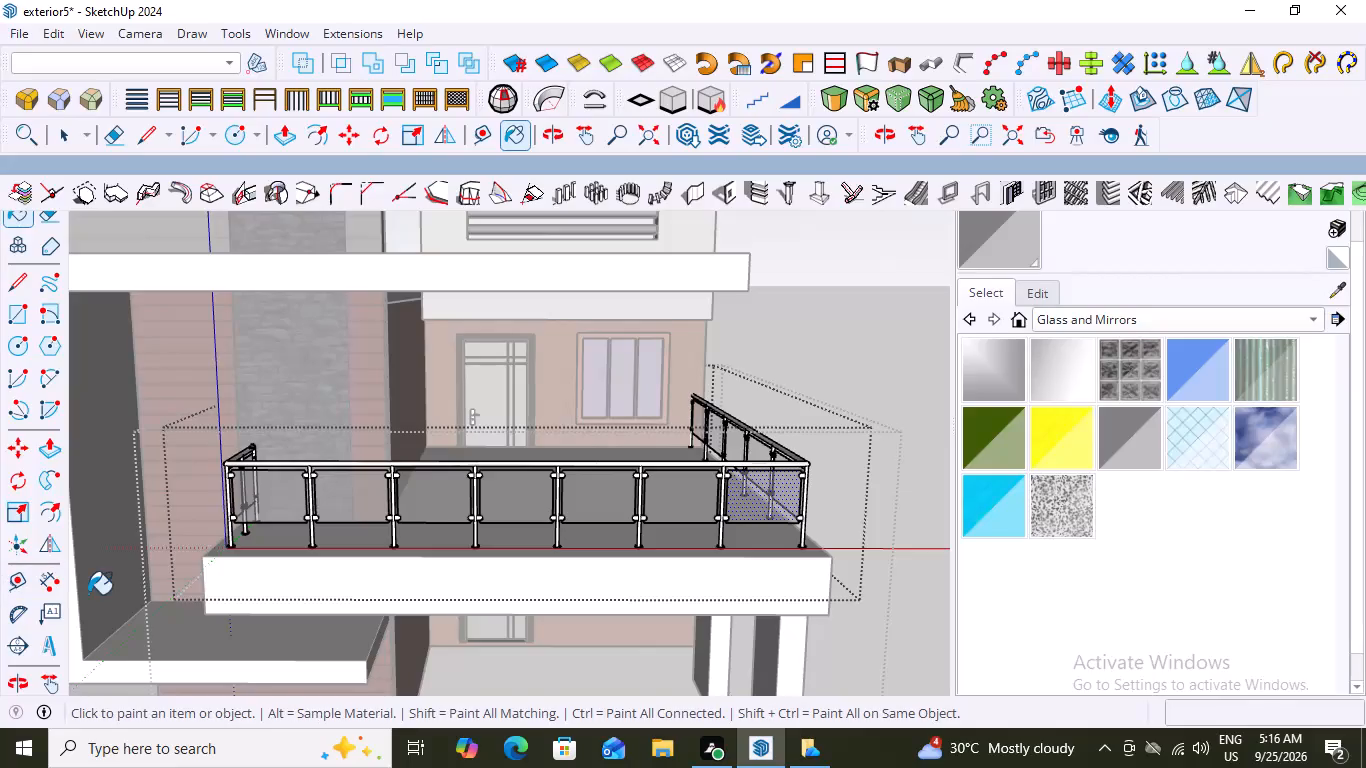
Finish painting and close the open balcony railing groups to return to the whole model.
{"action": "key", "text": "space"}
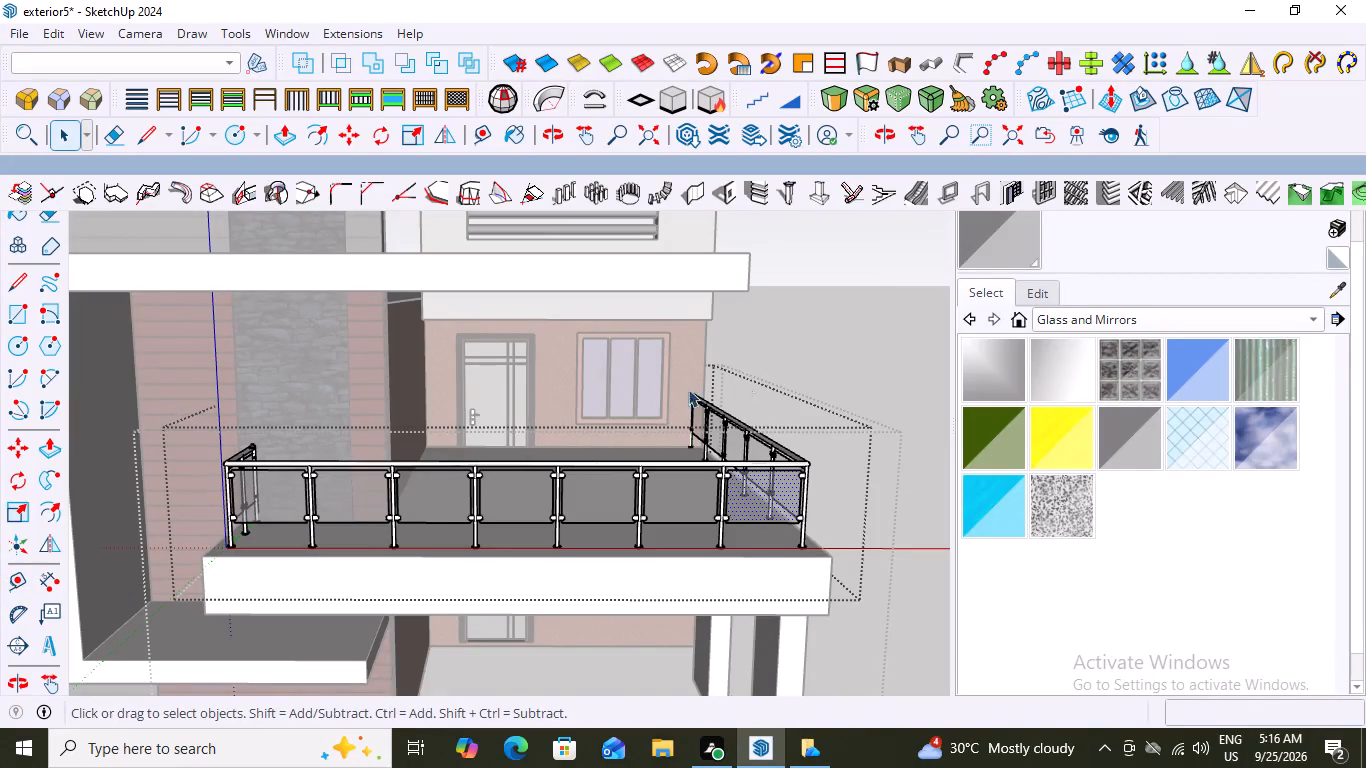
{"action": "left_click", "coordinate": [818, 284]}
{"action": "scroll", "coordinate": [822, 395], "scroll_direction": "down", "scroll_amount": 11}
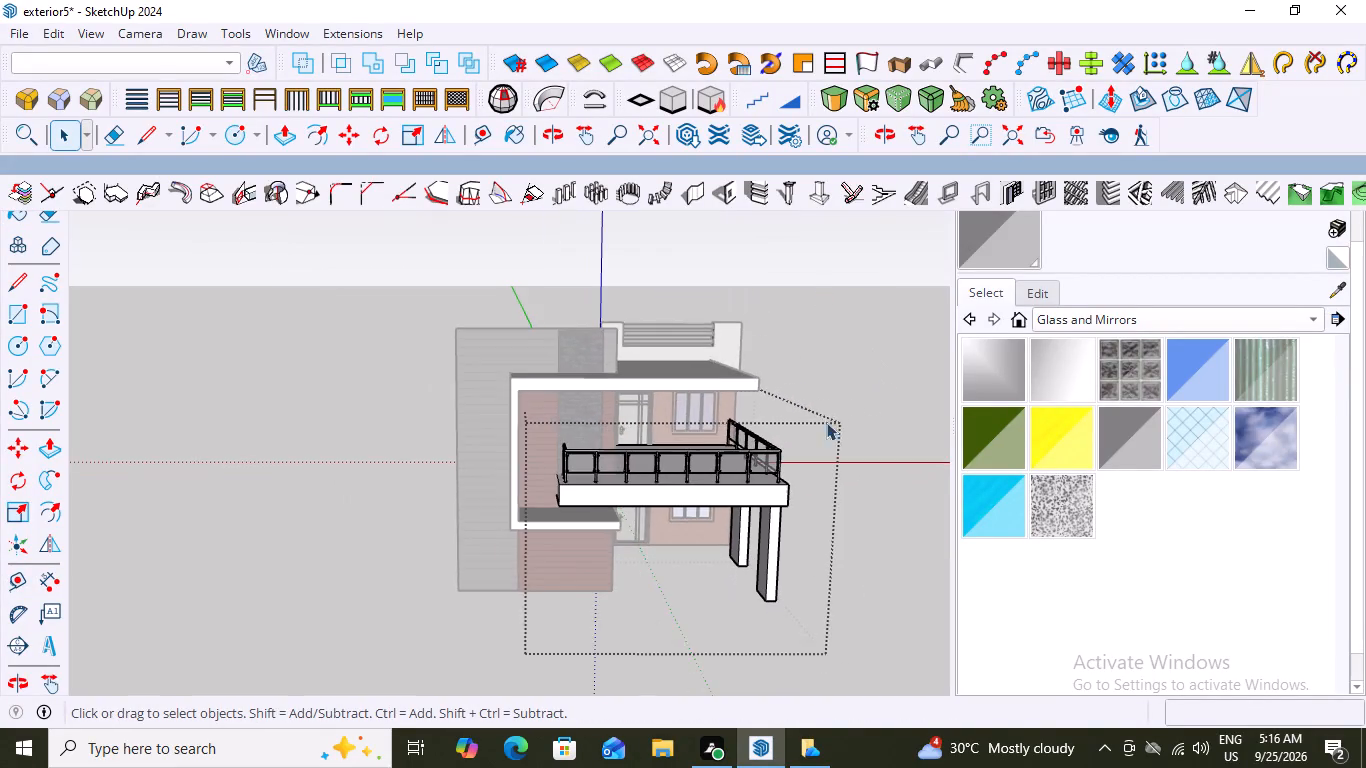
{"action": "key", "text": "Escape"}
{"action": "double_click", "coordinate": [874, 344]}
Examine the whole house exterior, including the front facade, balcony, side walls, rear and roof.
{"action": "scroll", "coordinate": [807, 385], "scroll_direction": "down", "scroll_amount": 3}
{"action": "middle_click_drag", "start_coordinate": [772, 404], "coordinate": [756, 368]}
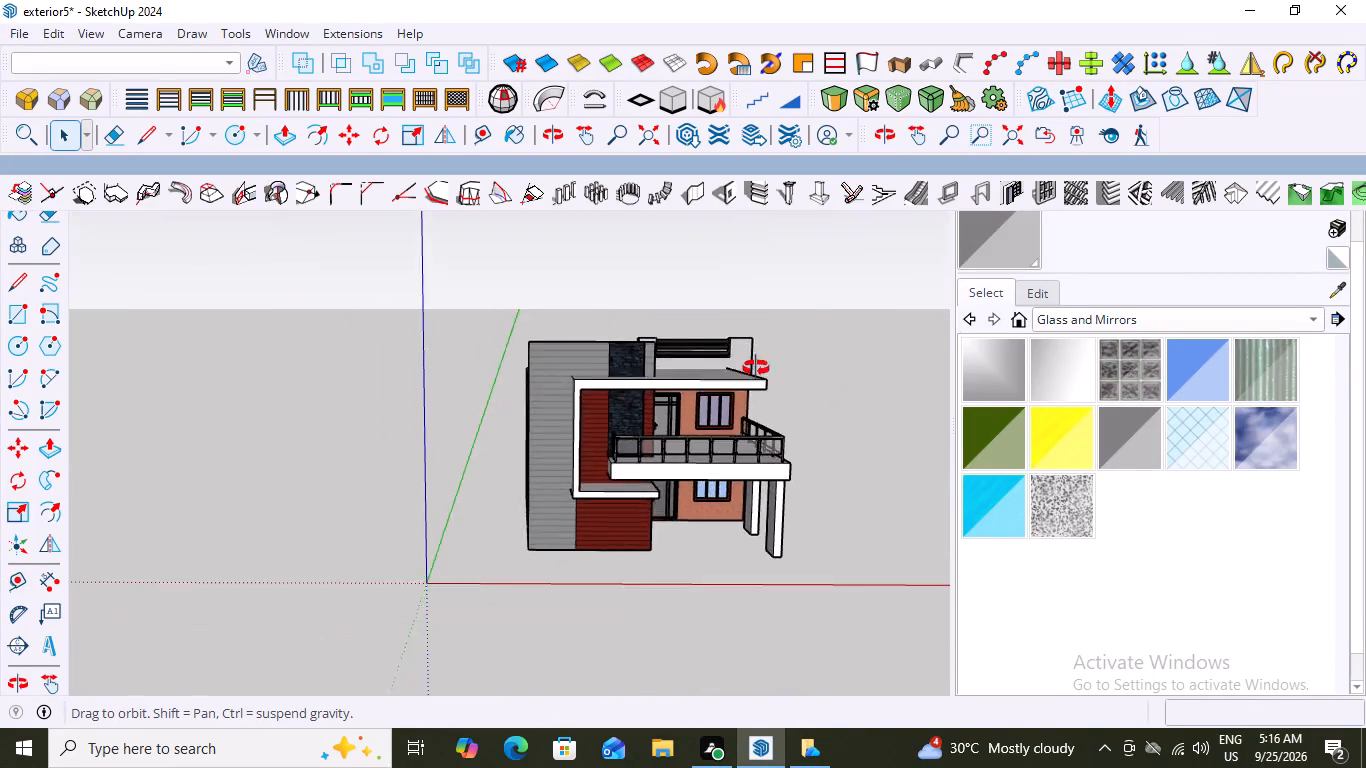
{"action": "middle_click_drag", "start_coordinate": [756, 368], "coordinate": [728, 391]}
{"action": "scroll", "coordinate": [709, 490], "scroll_direction": "up", "scroll_amount": 6}
{"action": "middle_click_drag", "start_coordinate": [663, 462], "coordinate": [697, 462]}
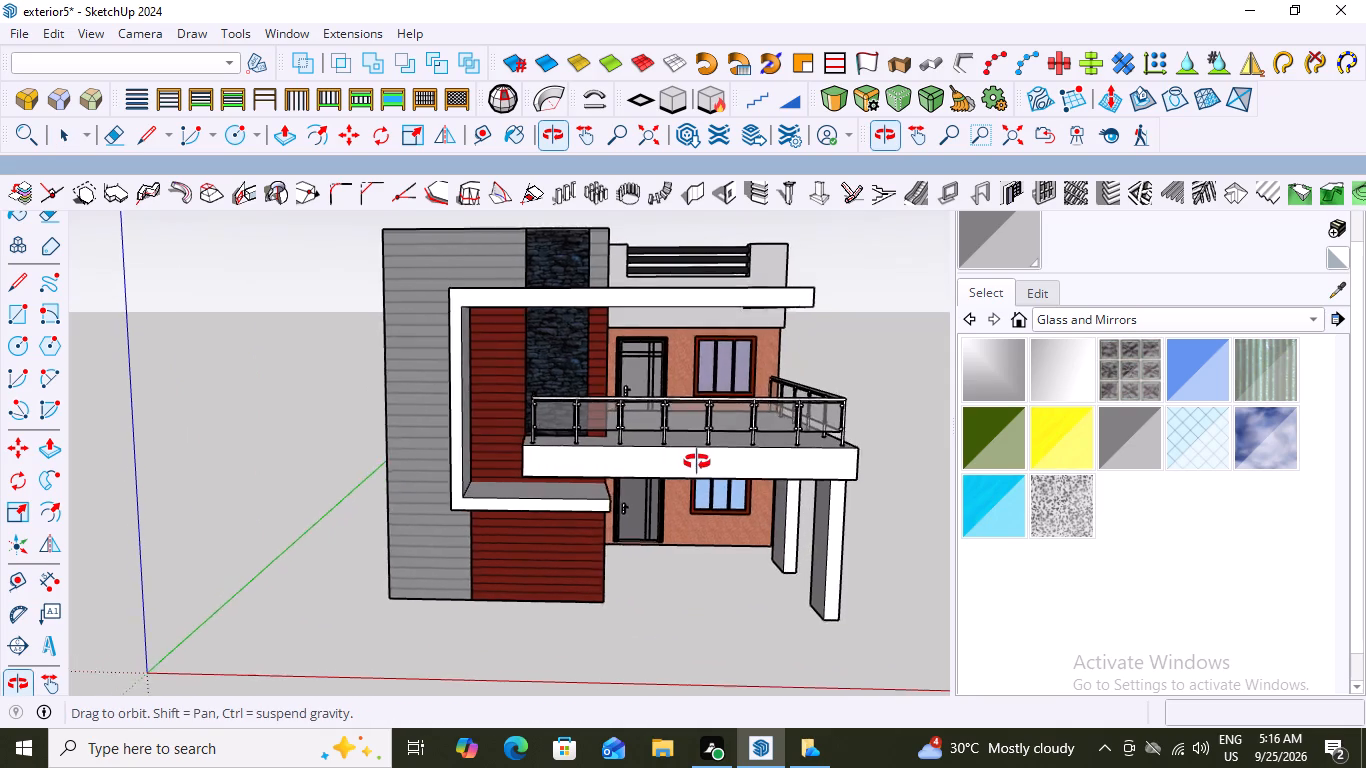
{"action": "middle_click_drag", "start_coordinate": [697, 462], "coordinate": [695, 463]}
{"action": "scroll", "coordinate": [698, 462], "scroll_direction": "down", "scroll_amount": 3}
{"action": "scroll", "coordinate": [771, 525], "scroll_direction": "up", "scroll_amount": 2}
{"action": "middle_click_drag", "start_coordinate": [654, 499], "coordinate": [619, 523]}
{"action": "scroll", "coordinate": [311, 469], "scroll_direction": "down", "scroll_amount": 1}
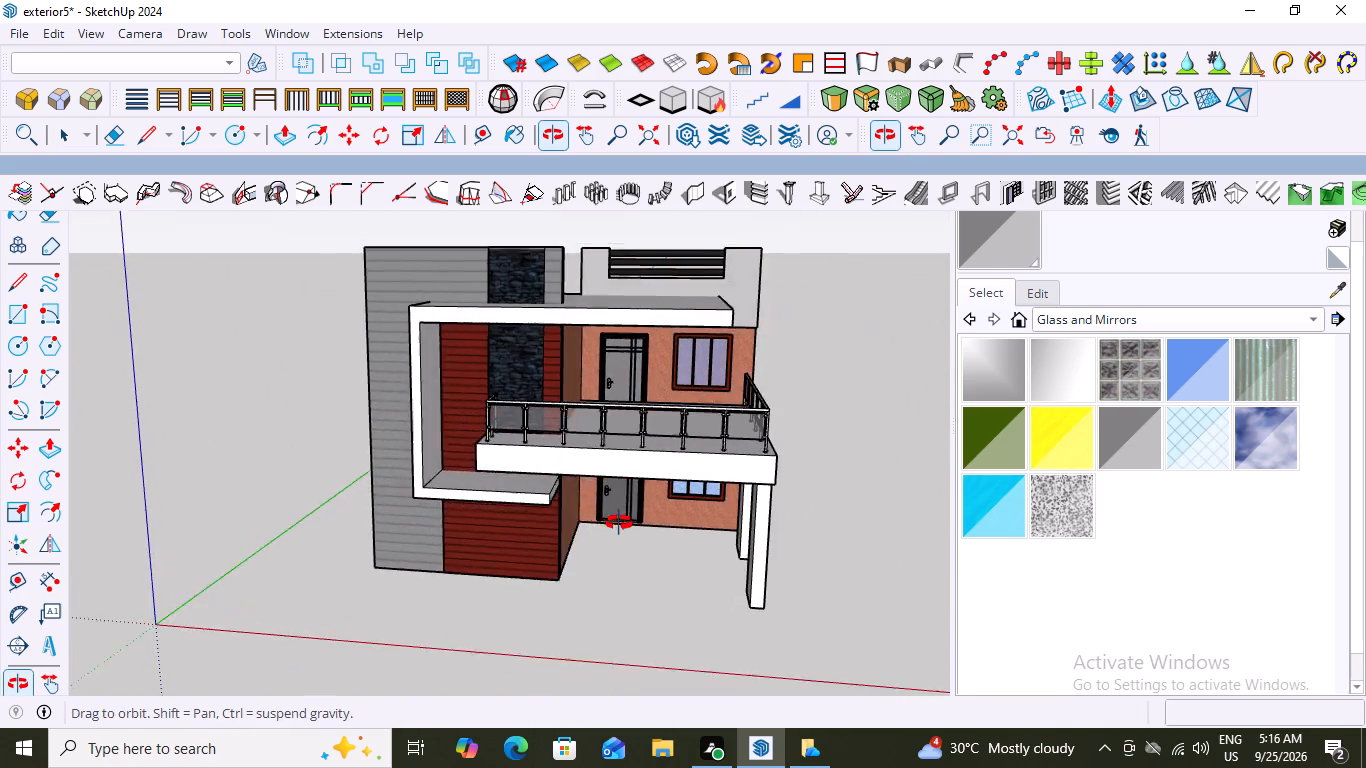
{"action": "middle_click_drag", "start_coordinate": [619, 523], "coordinate": [679, 521]}
{"action": "scroll", "coordinate": [731, 488], "scroll_direction": "up", "scroll_amount": 2}
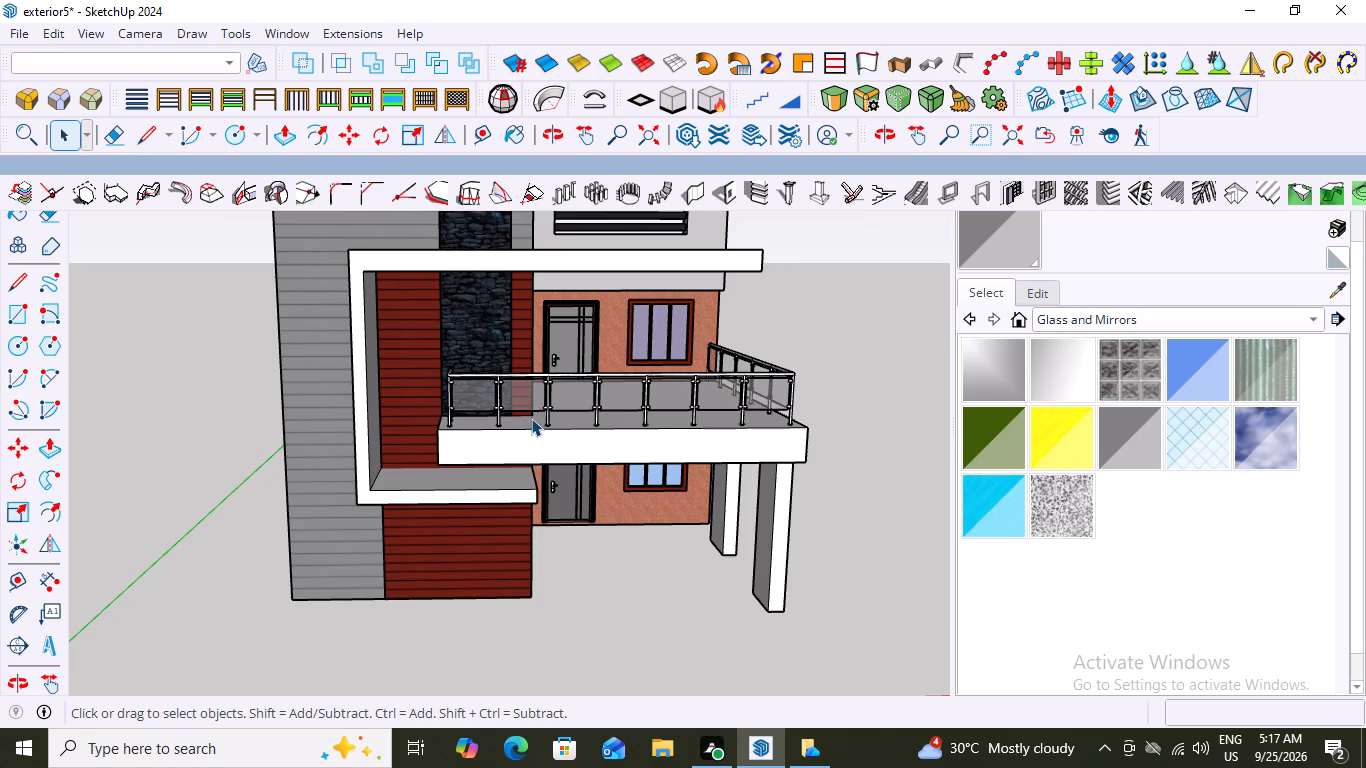
{"action": "middle_click_drag", "start_coordinate": [552, 355], "coordinate": [564, 511]}
{"action": "scroll", "coordinate": [564, 511], "scroll_direction": "down", "scroll_amount": 4}
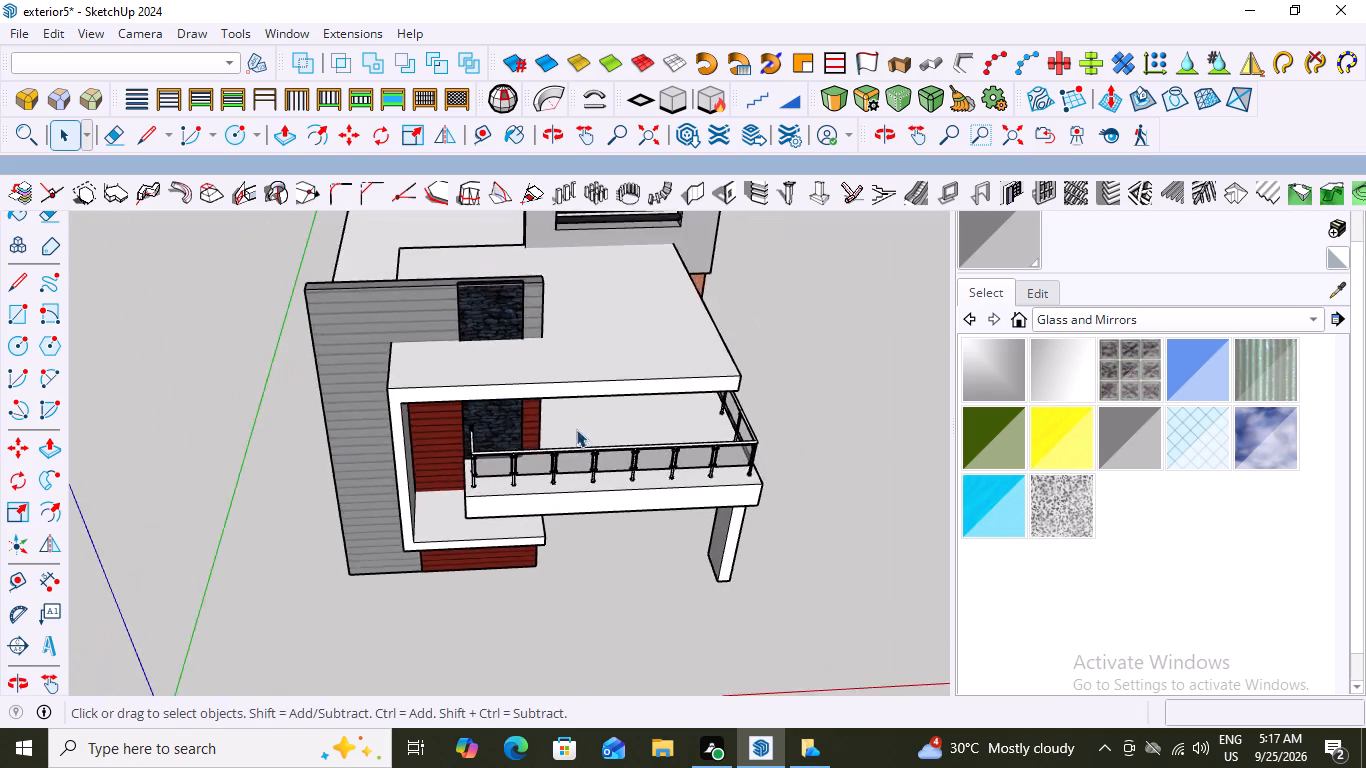
{"action": "scroll", "coordinate": [576, 429], "scroll_direction": "down", "scroll_amount": 5}
{"action": "middle_click_drag", "start_coordinate": [501, 406], "coordinate": [783, 385]}
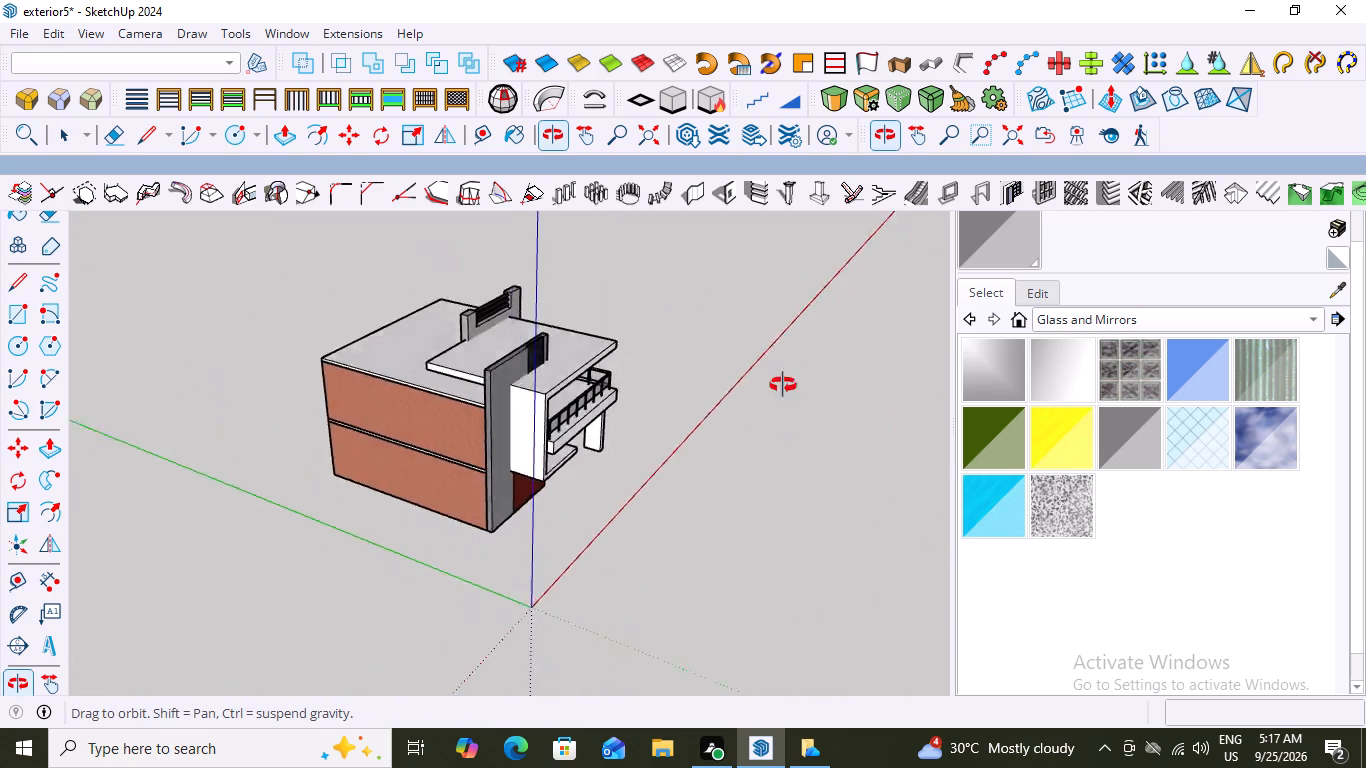
{"action": "middle_click_drag", "start_coordinate": [783, 385], "coordinate": [302, 247]}
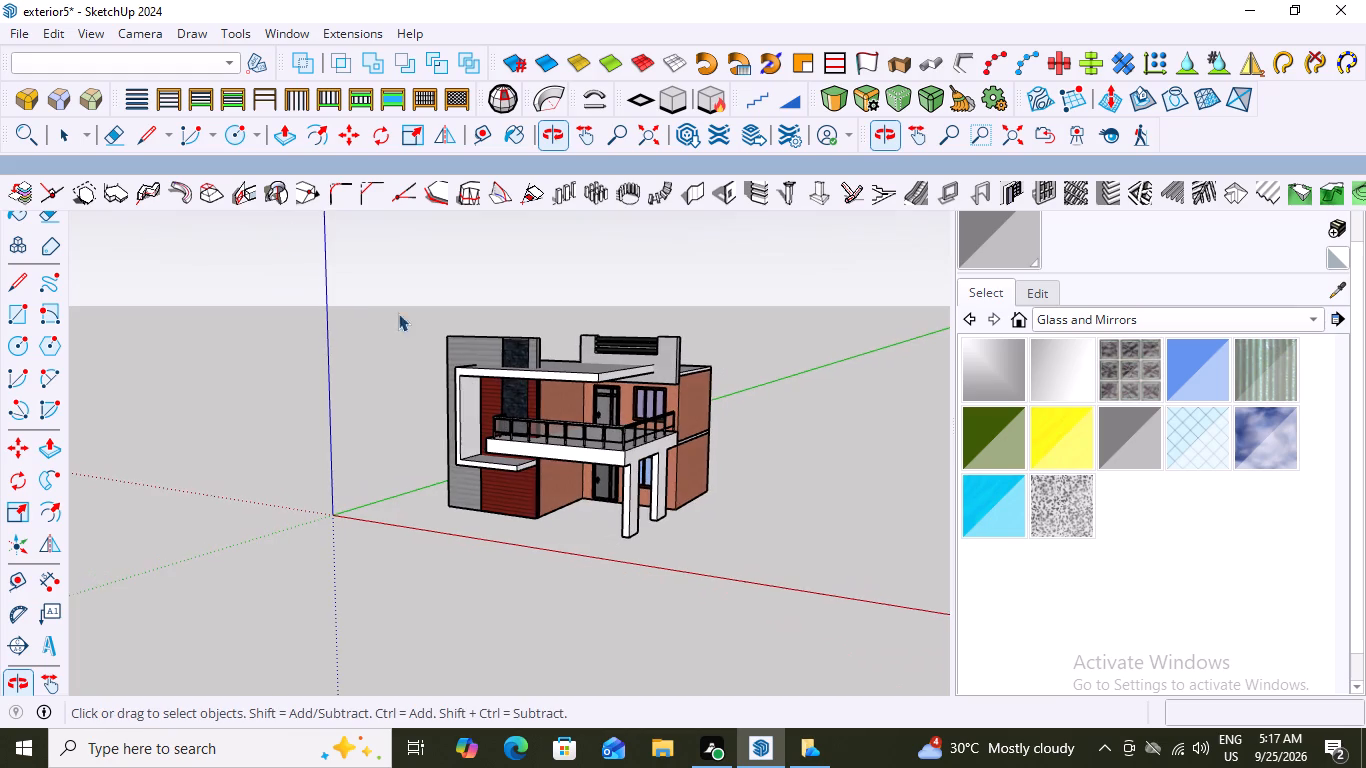
{"action": "scroll", "coordinate": [725, 445], "scroll_direction": "up", "scroll_amount": 2}
{"action": "scroll", "coordinate": [620, 370], "scroll_direction": "up", "scroll_amount": 2}
{"action": "middle_click_drag", "start_coordinate": [605, 367], "coordinate": [501, 291]}
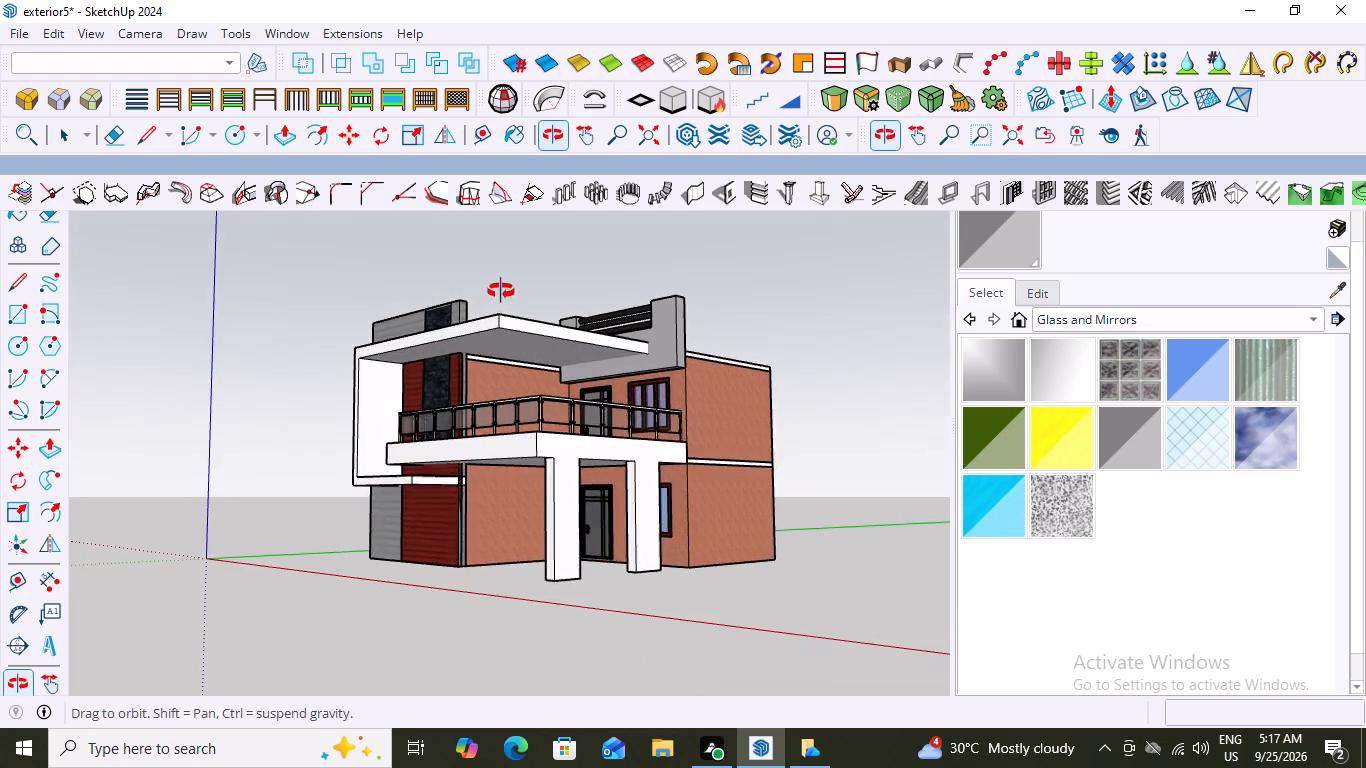
{"action": "middle_click_drag", "start_coordinate": [501, 291], "coordinate": [336, 442]}
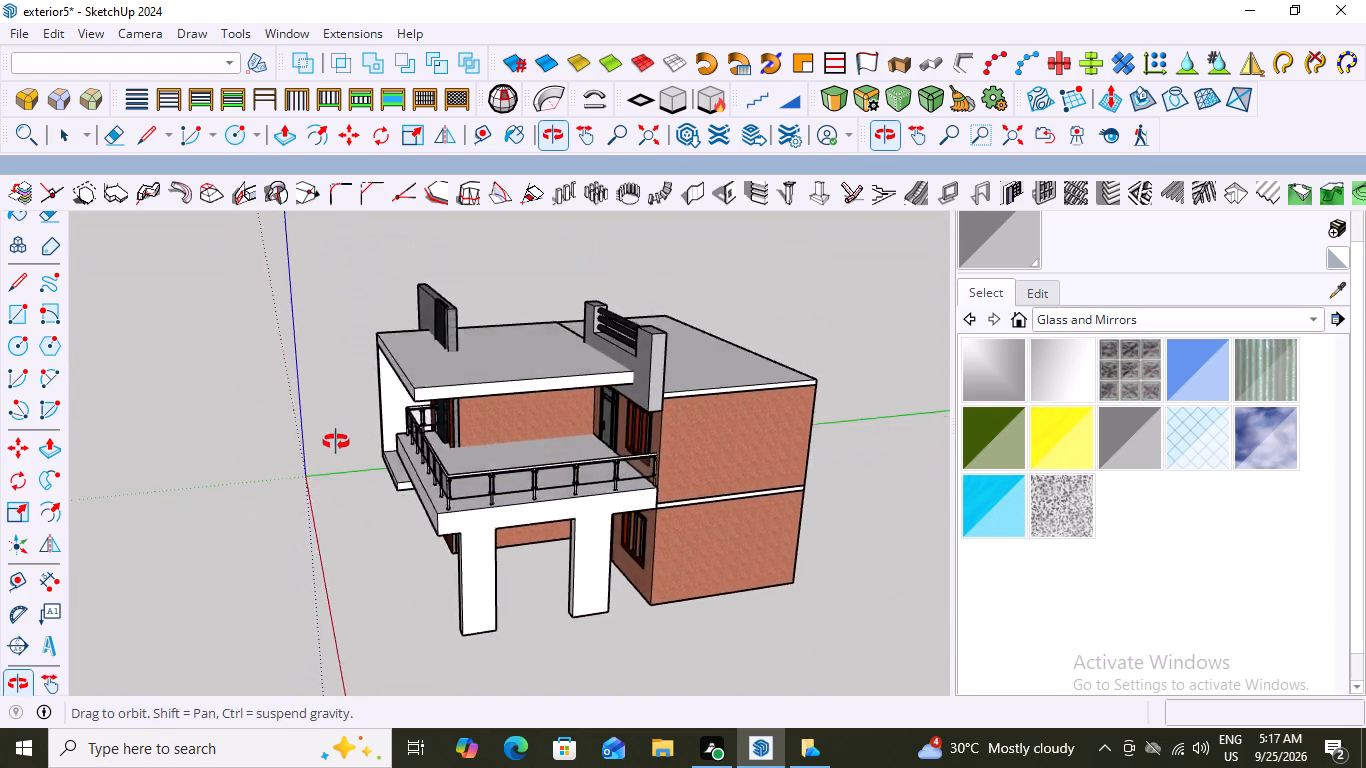
{"action": "middle_click_drag", "start_coordinate": [336, 442], "coordinate": [98, 472]}
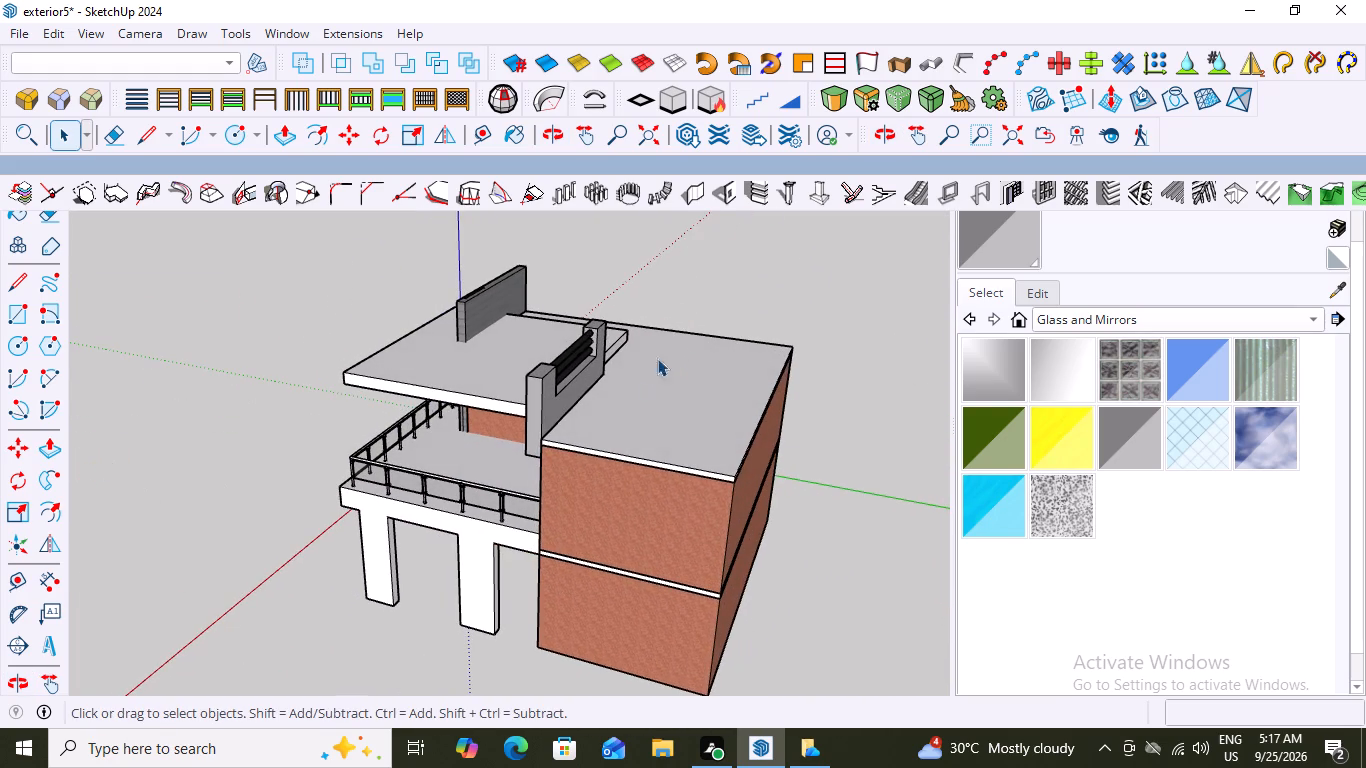
{"action": "middle_click_drag", "start_coordinate": [646, 366], "coordinate": [274, 388]}
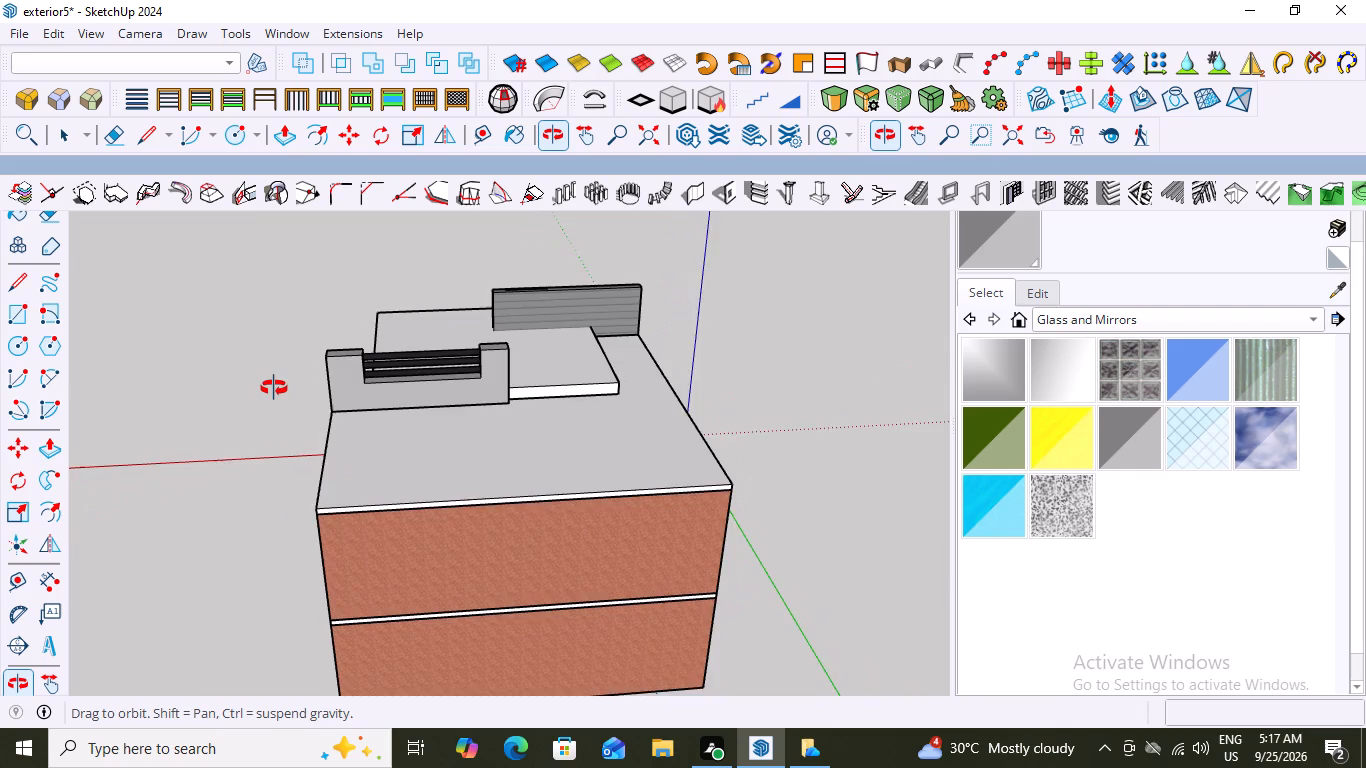
{"action": "middle_click_drag", "start_coordinate": [274, 388], "coordinate": [791, 339]}
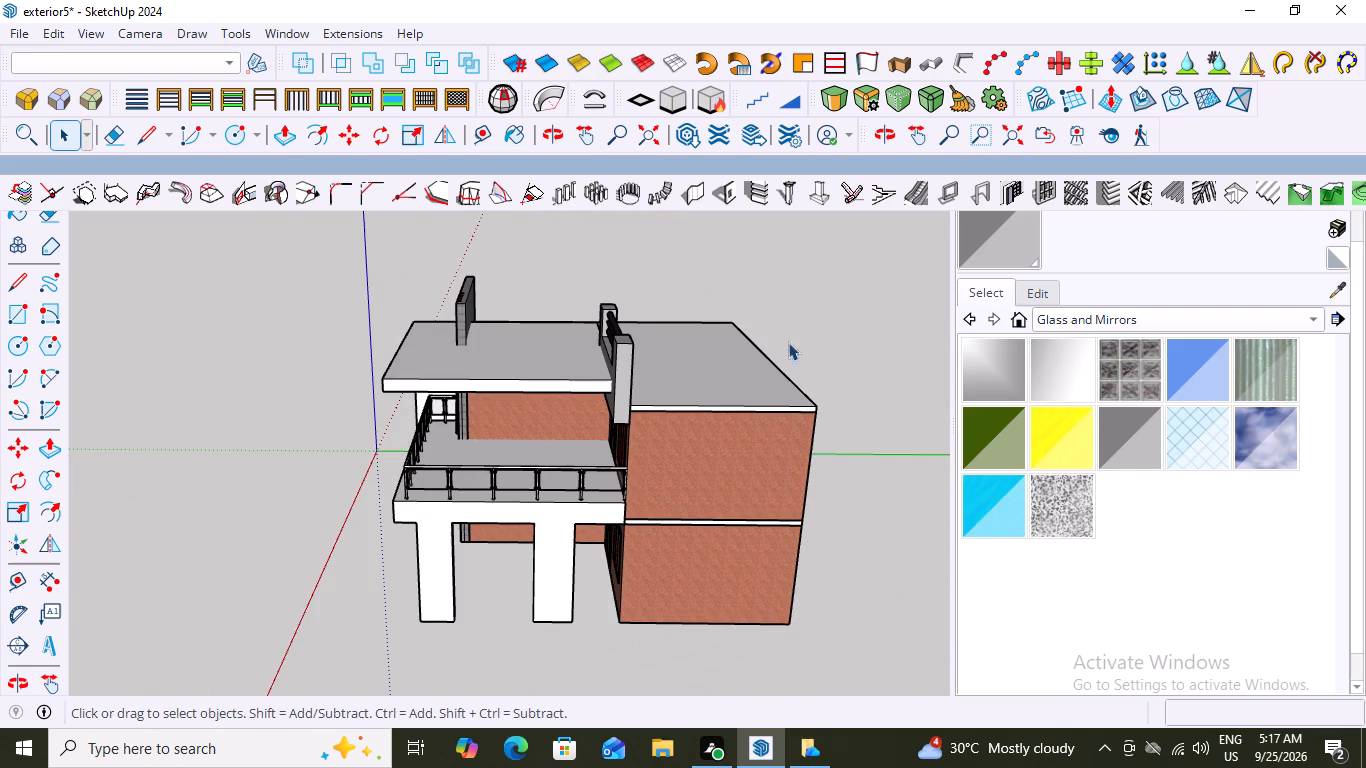
Open the main roof slab's group for editing and select its top face.
{"action": "scroll", "coordinate": [665, 402], "scroll_direction": "up", "scroll_amount": 3}
{"action": "middle_click_drag", "start_coordinate": [684, 404], "coordinate": [412, 410]}
{"action": "scroll", "coordinate": [438, 435], "scroll_direction": "up", "scroll_amount": 5}
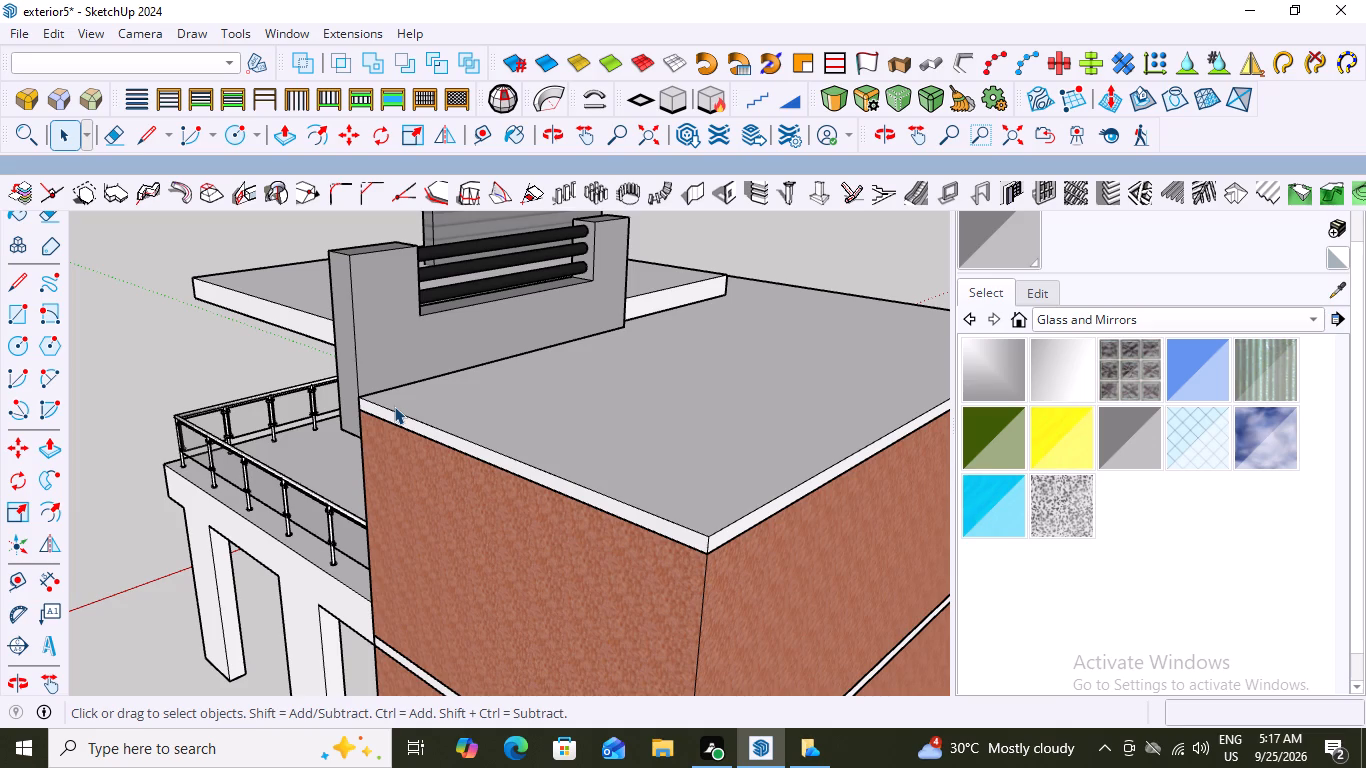
{"action": "left_click", "coordinate": [485, 422]}
{"action": "left_click", "coordinate": [485, 422]}
{"action": "left_click", "coordinate": [485, 422]}
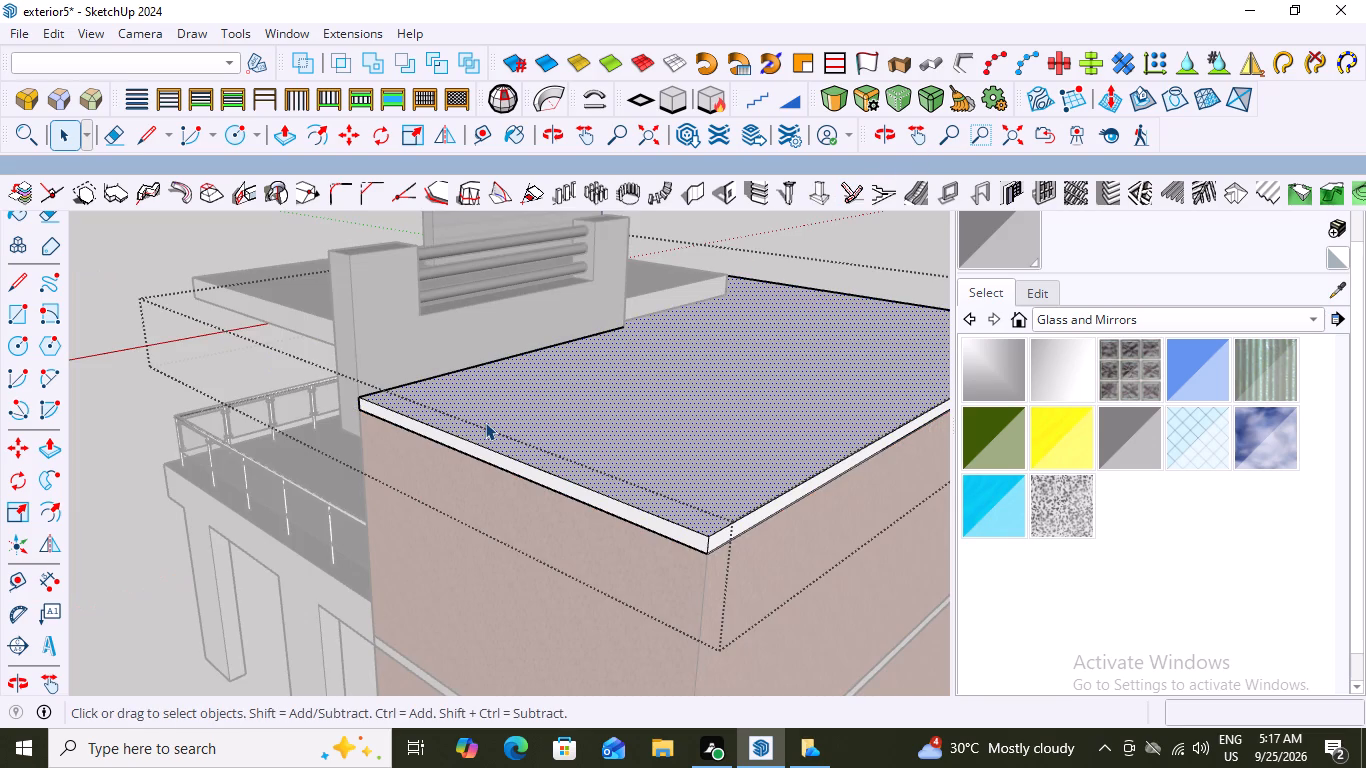
Start a type 1 vertical wall, right-aligned, 9" thick and 10' high, along the roof side edge from the front parapet to the rear corner.
{"action": "left_click", "coordinate": [695, 189]}
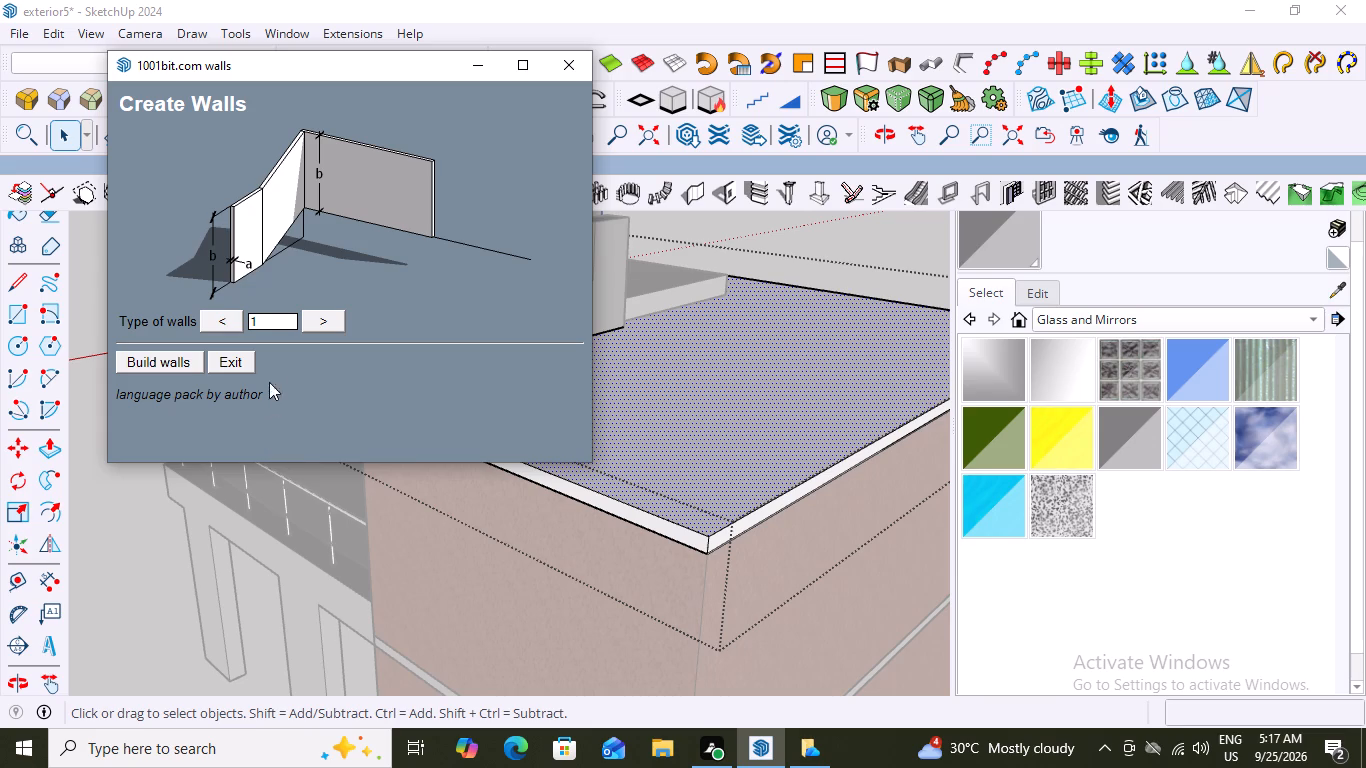
{"action": "left_click", "coordinate": [168, 356]}
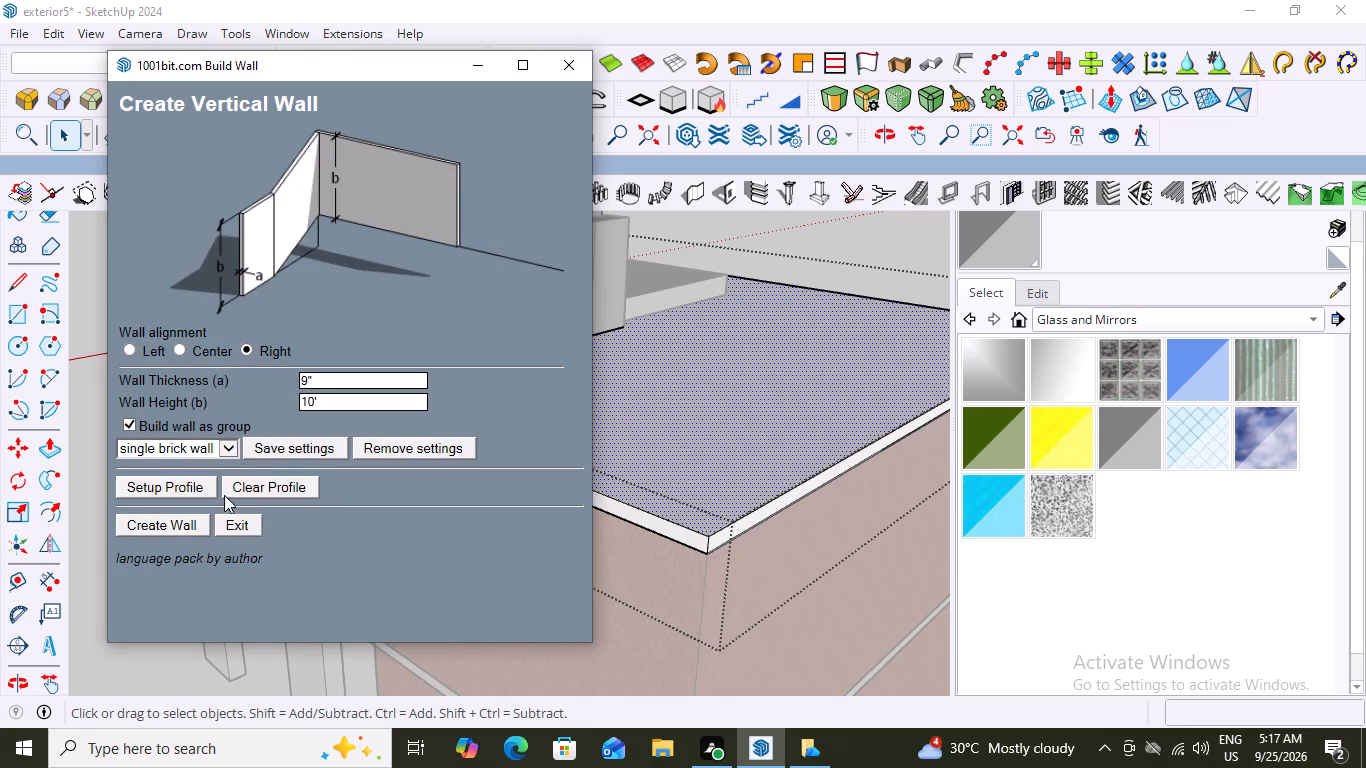
{"action": "left_click", "coordinate": [160, 523]}
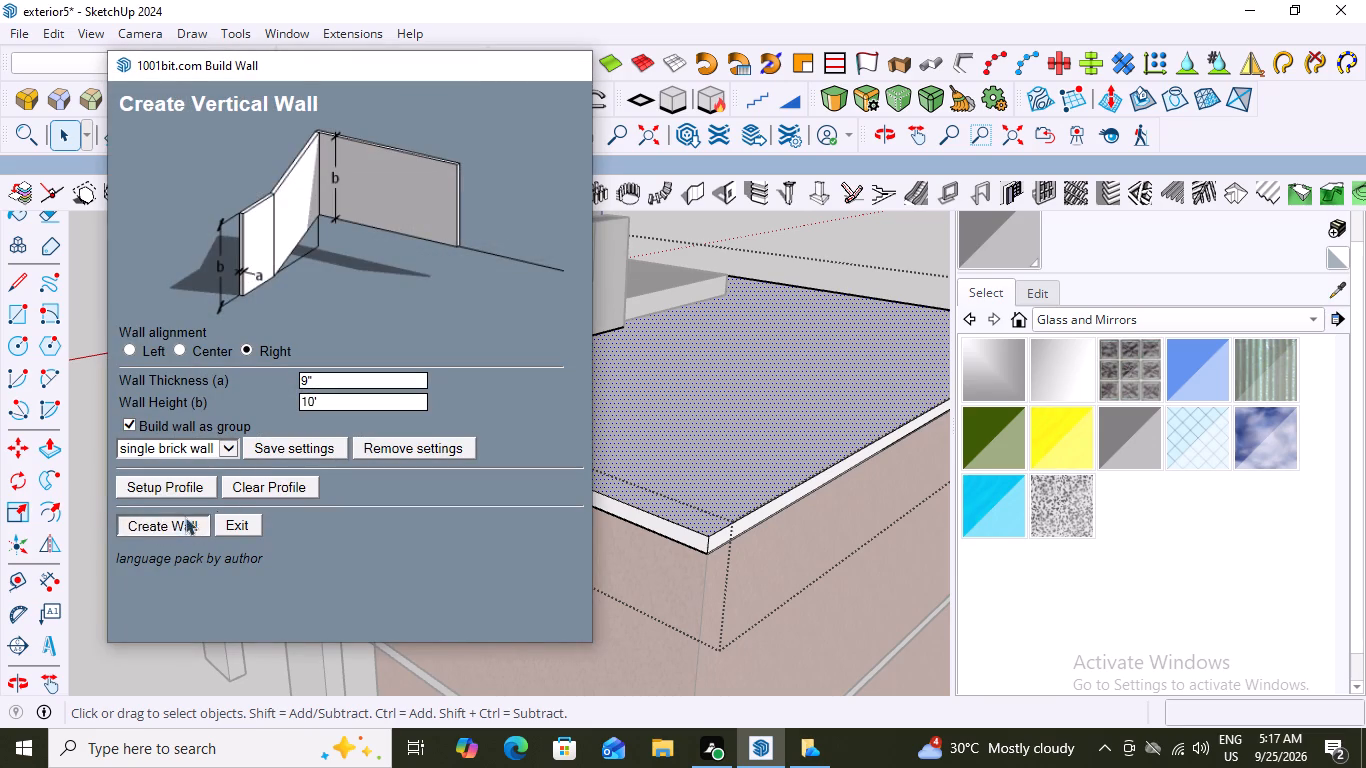
{"action": "scroll", "coordinate": [369, 400], "scroll_direction": "up", "scroll_amount": 3}
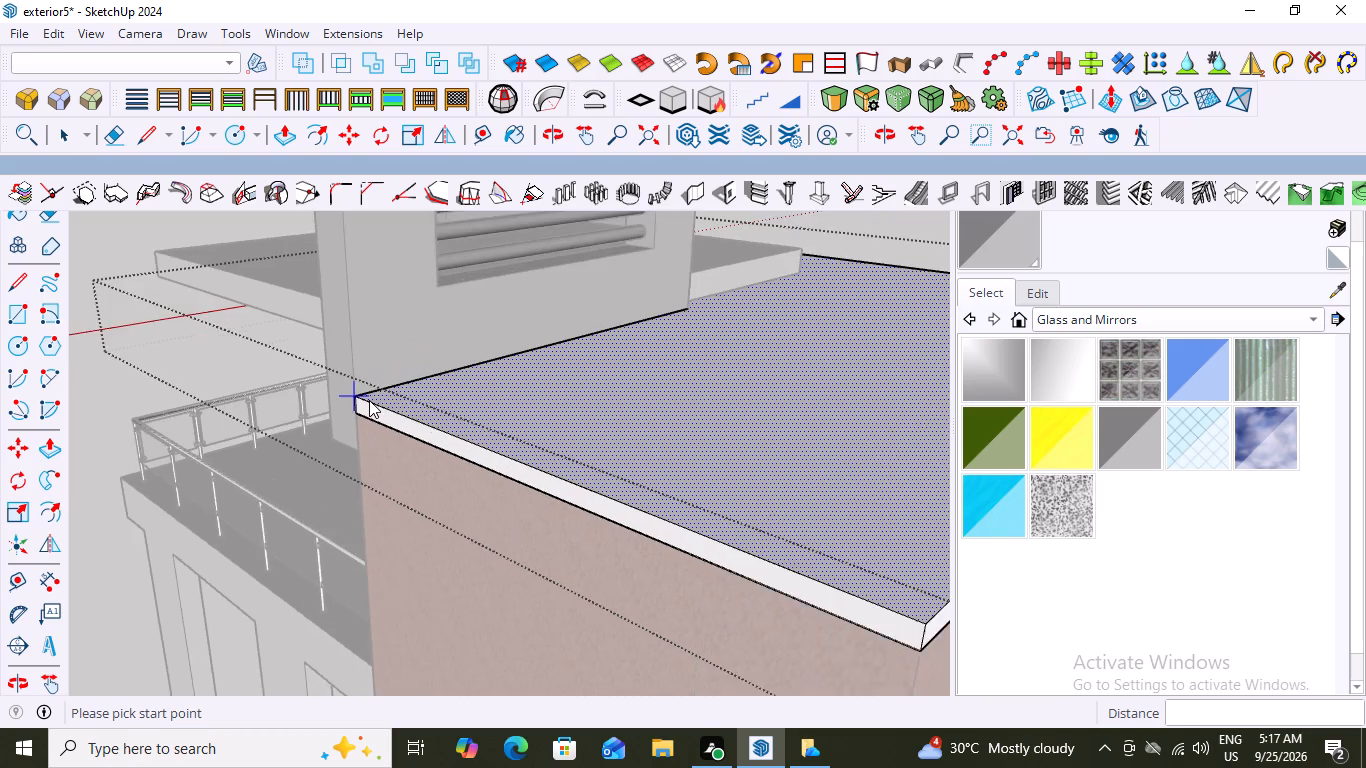
{"action": "scroll", "coordinate": [369, 400], "scroll_direction": "up", "scroll_amount": 10}
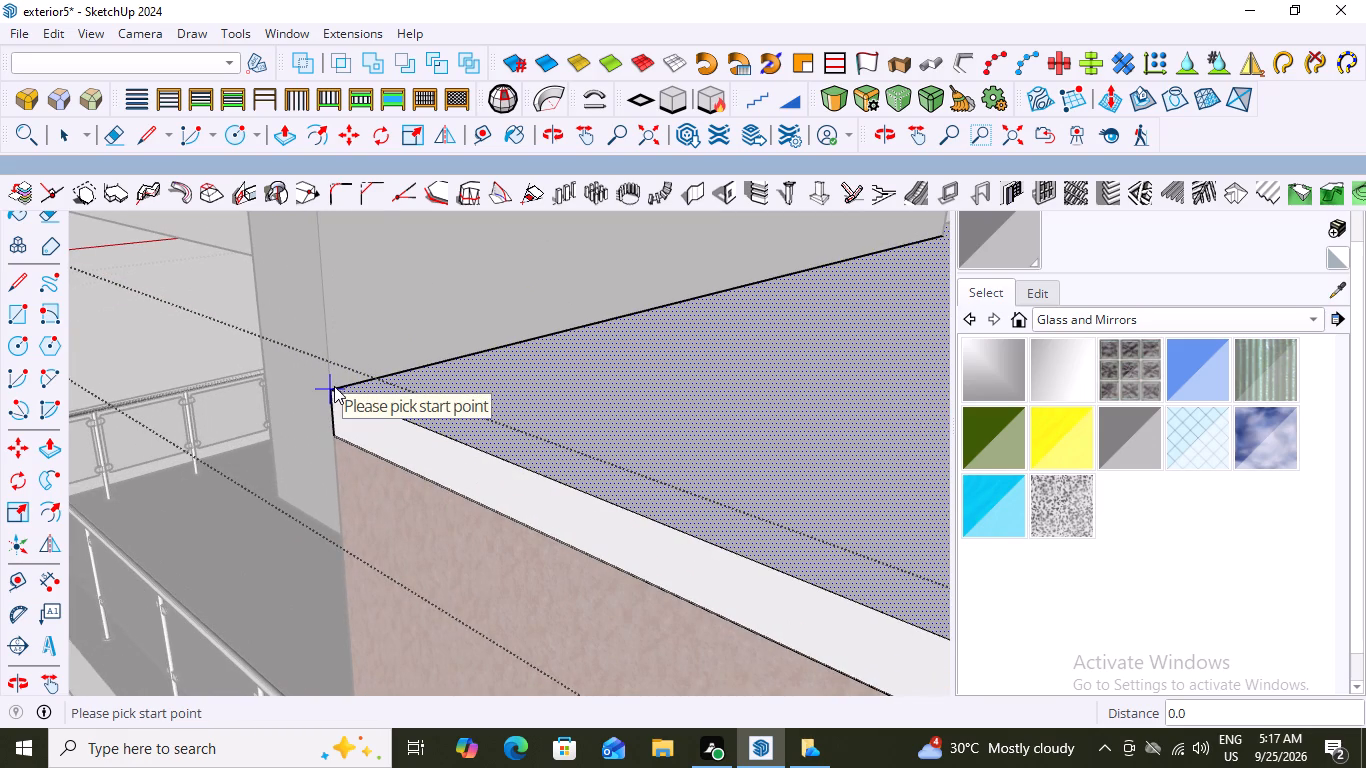
{"action": "left_click", "coordinate": [334, 387]}
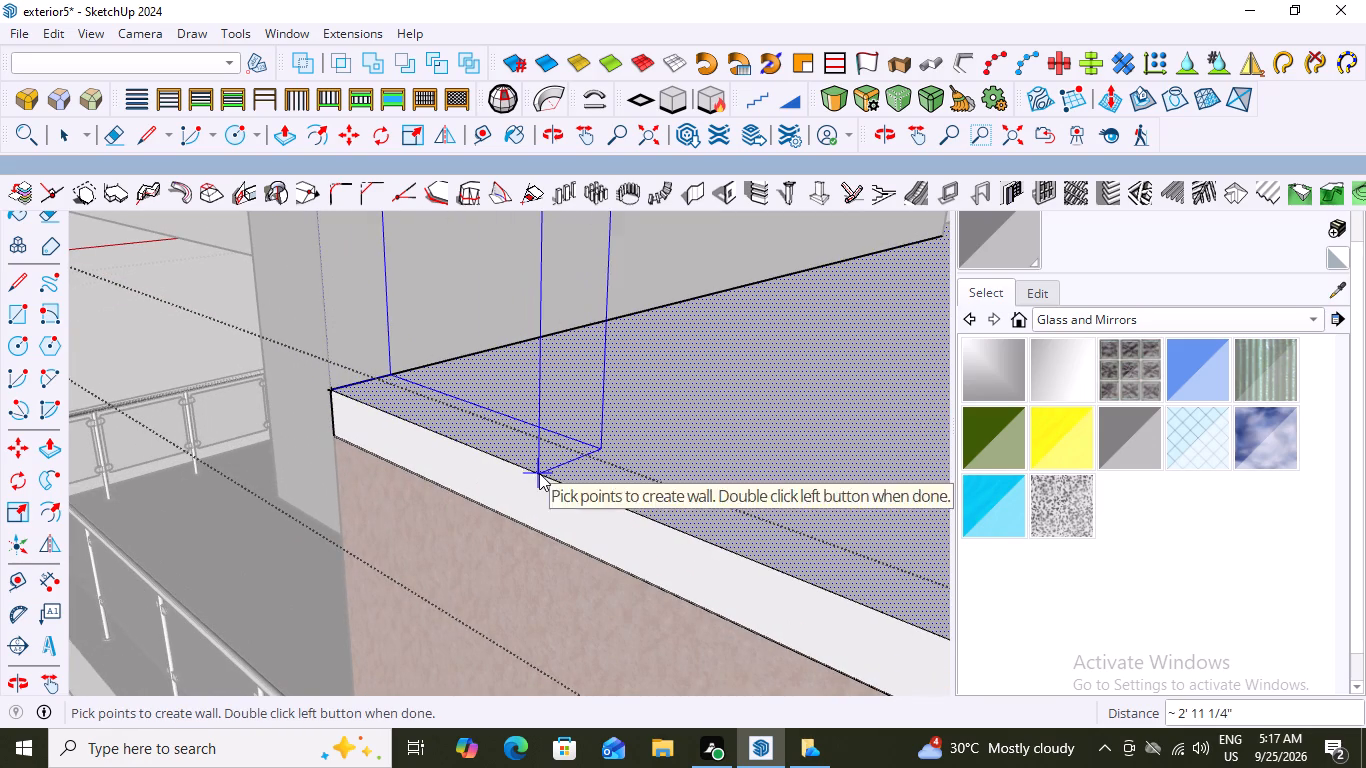
{"action": "scroll", "coordinate": [542, 466], "scroll_direction": "down", "scroll_amount": 4}
{"action": "scroll", "coordinate": [522, 448], "scroll_direction": "down", "scroll_amount": 20}
{"action": "scroll", "coordinate": [522, 448], "scroll_direction": "down", "scroll_amount": 1}
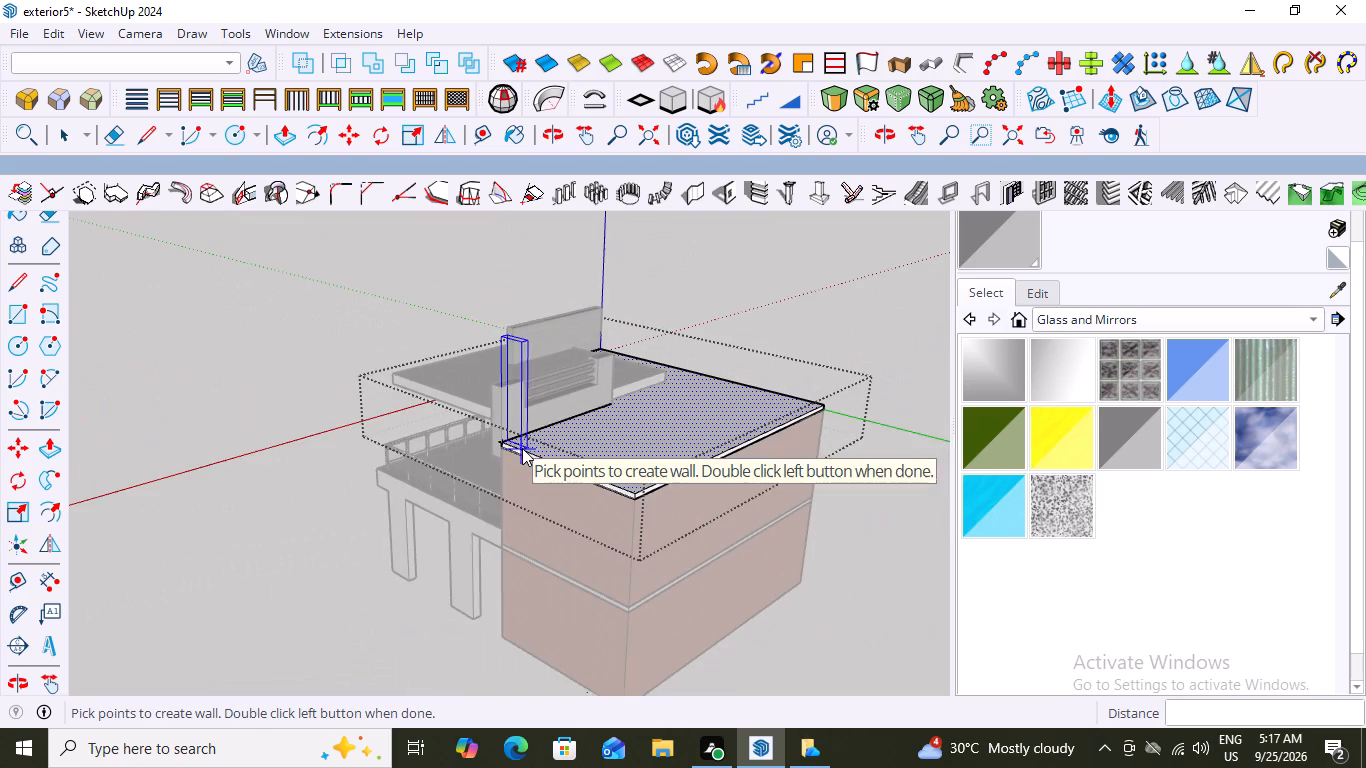
{"action": "scroll", "coordinate": [623, 504], "scroll_direction": "up", "scroll_amount": 15}
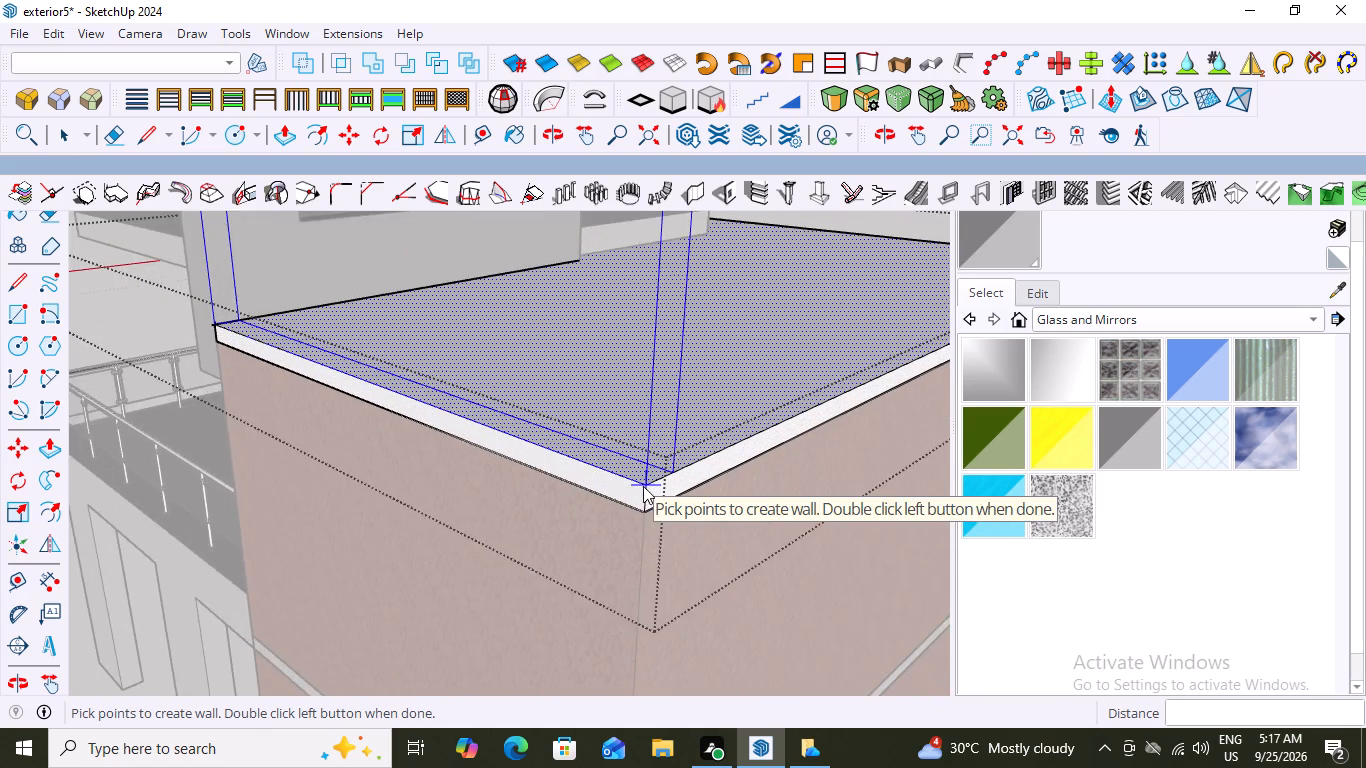
{"action": "scroll", "coordinate": [643, 486], "scroll_direction": "up", "scroll_amount": 2}
{"action": "left_click", "coordinate": [642, 478]}
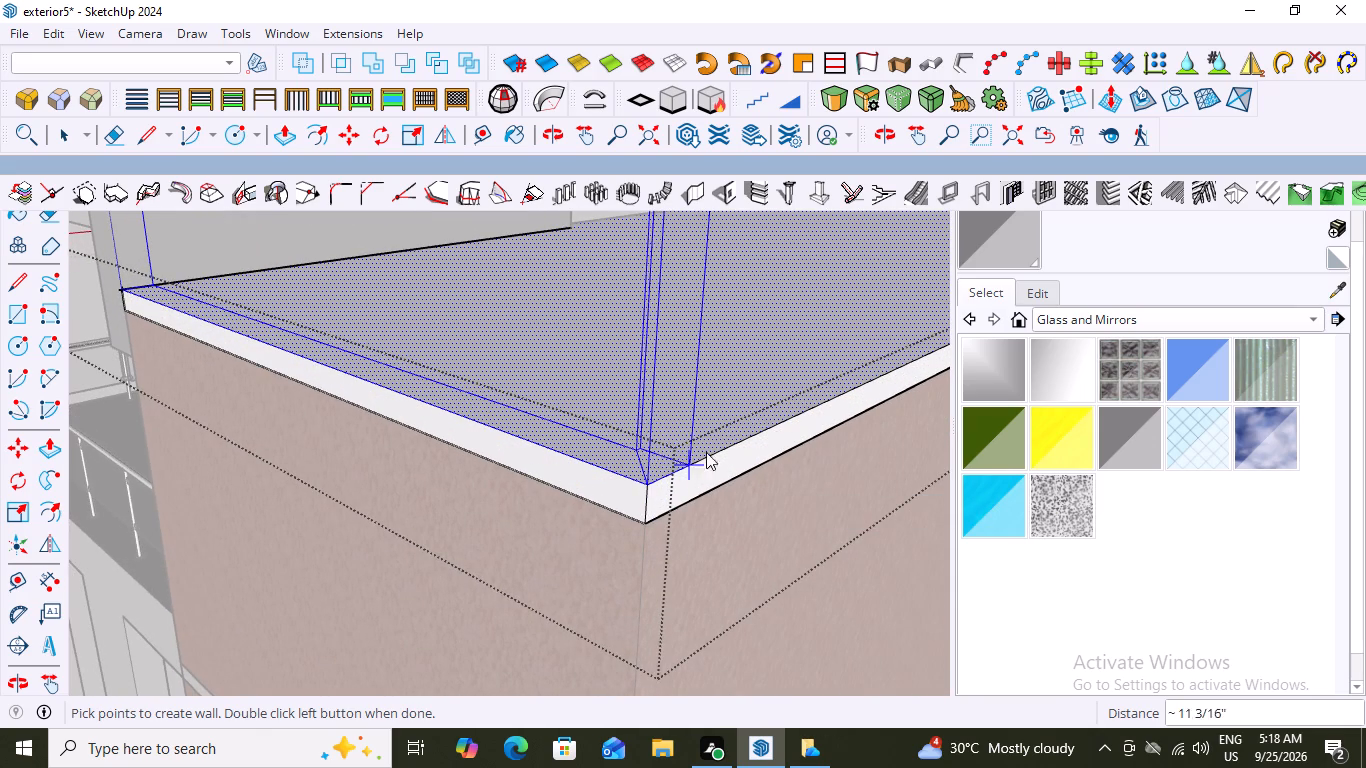
Continue the wall 31' 3" along the roof slab's rear edge to its far corner.
{"action": "scroll", "coordinate": [705, 422], "scroll_direction": "down", "scroll_amount": 20}
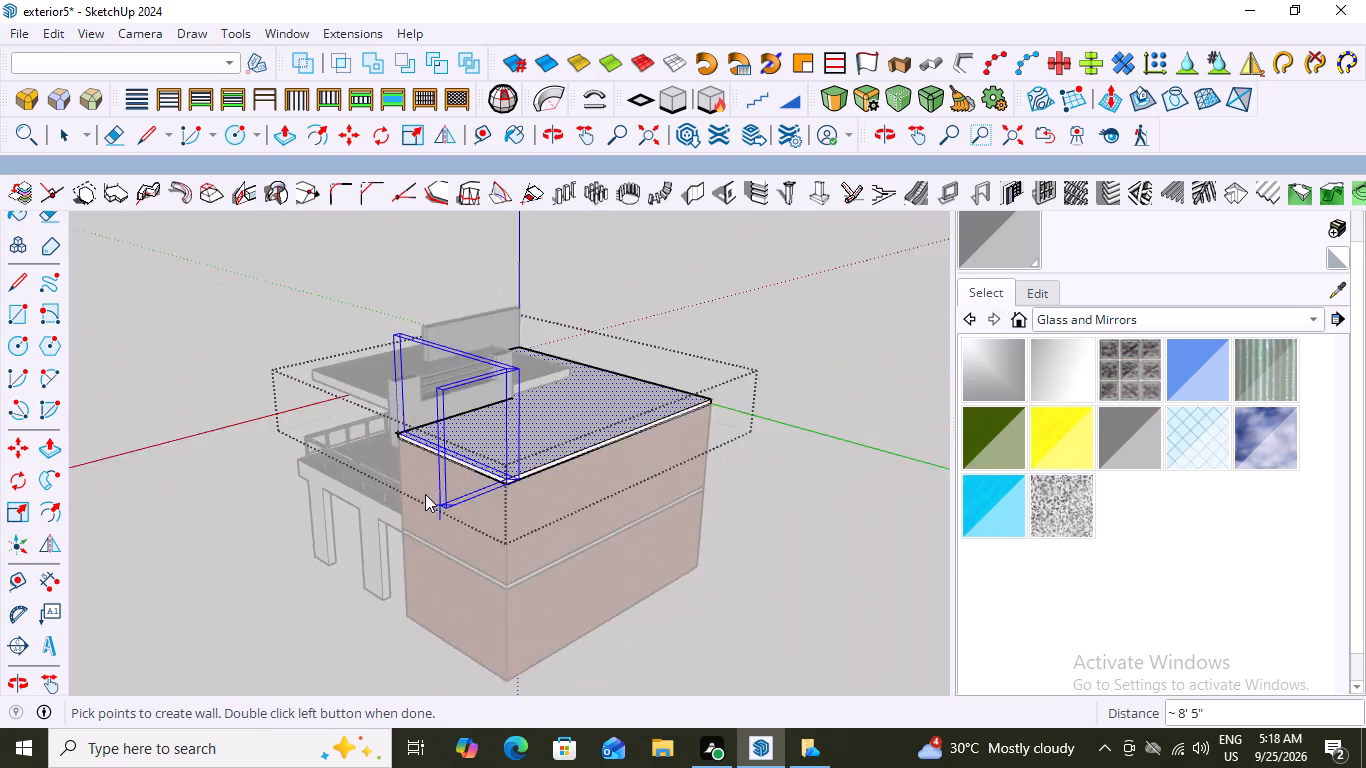
{"action": "scroll", "coordinate": [692, 390], "scroll_direction": "up", "scroll_amount": 7}
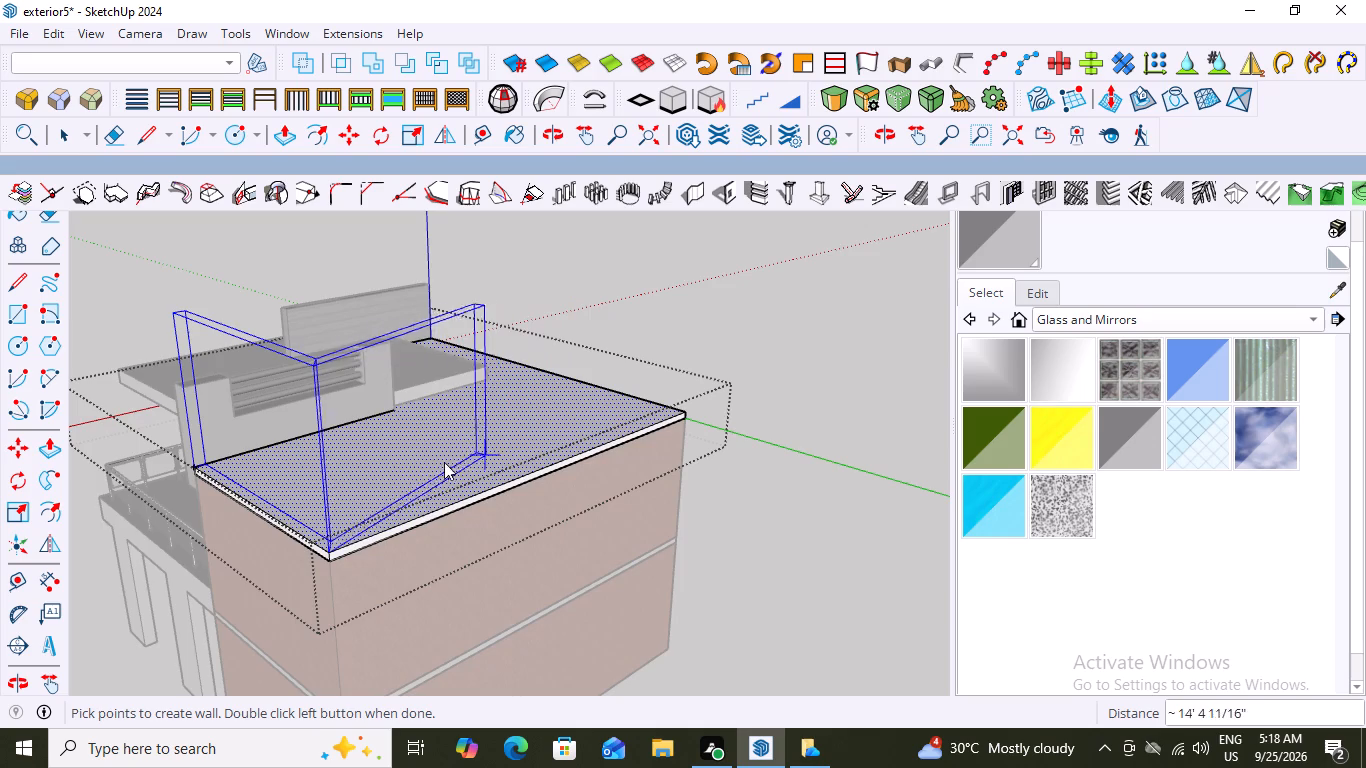
{"action": "scroll", "coordinate": [562, 402], "scroll_direction": "down", "scroll_amount": 4}
{"action": "scroll", "coordinate": [410, 460], "scroll_direction": "down", "scroll_amount": 4}
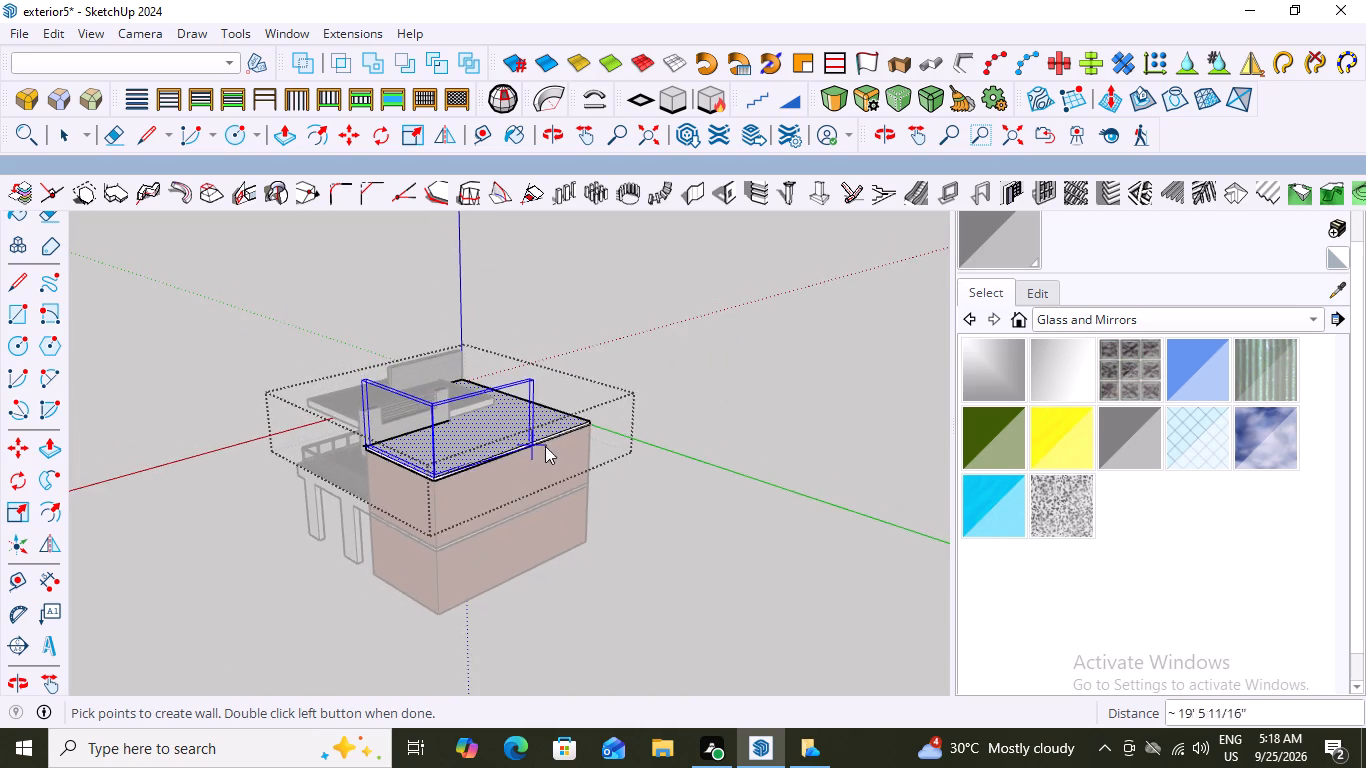
{"action": "middle_click_drag", "start_coordinate": [684, 393], "coordinate": [325, 465]}
{"action": "scroll", "coordinate": [483, 448], "scroll_direction": "up", "scroll_amount": 6}
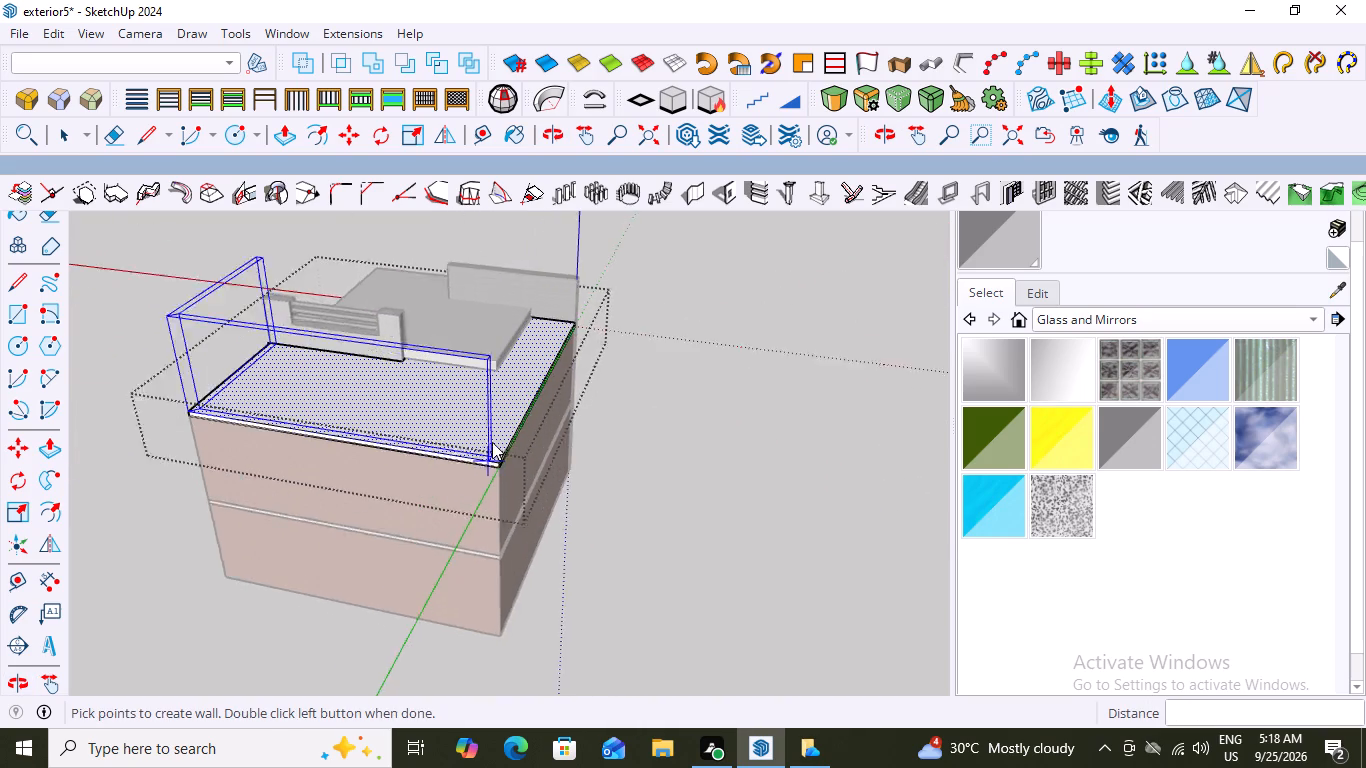
{"action": "scroll", "coordinate": [492, 442], "scroll_direction": "up", "scroll_amount": 11}
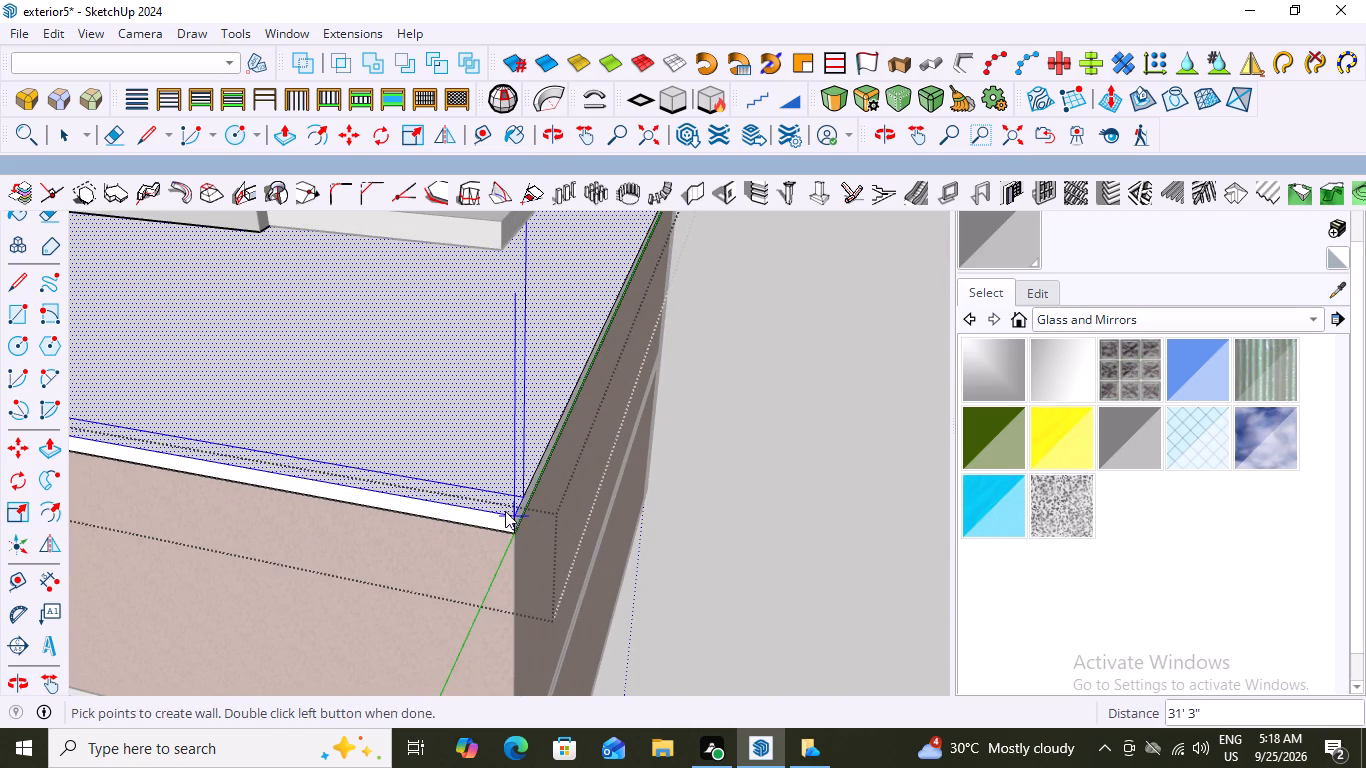
{"action": "left_click", "coordinate": [509, 511]}
Run the last wall segment 30' 3" along the other side edge to the grey cladding panel and finish the wall.
{"action": "scroll", "coordinate": [494, 523], "scroll_direction": "down", "scroll_amount": 13}
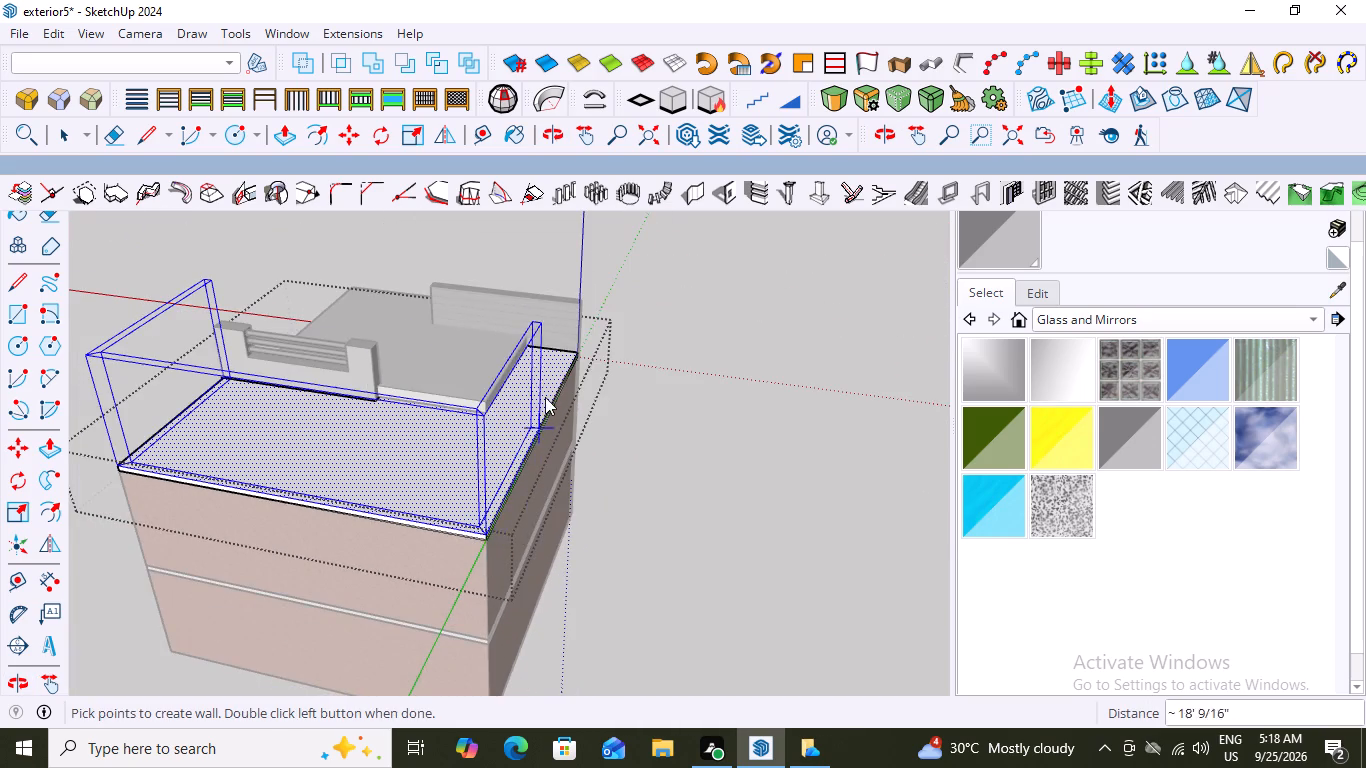
{"action": "scroll", "coordinate": [555, 365], "scroll_direction": "up", "scroll_amount": 10}
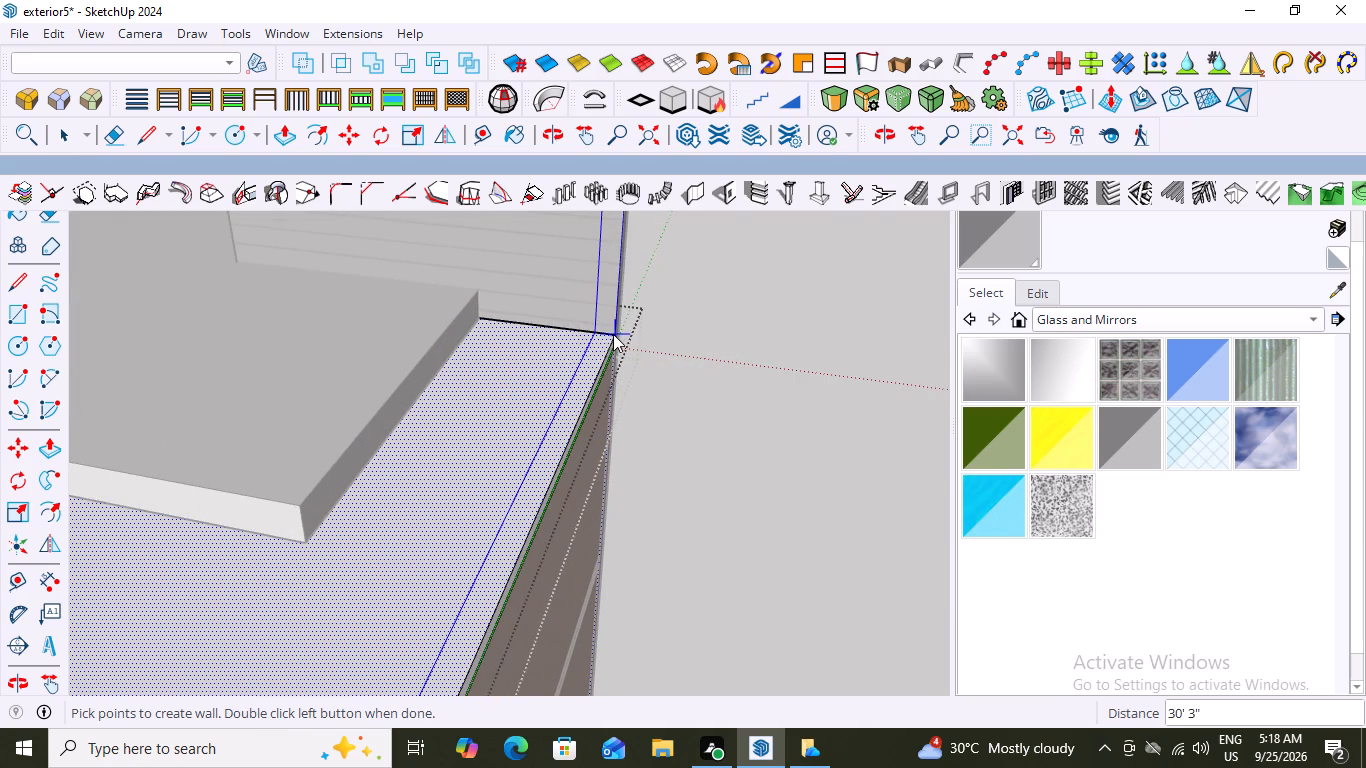
{"action": "left_click", "coordinate": [612, 334]}
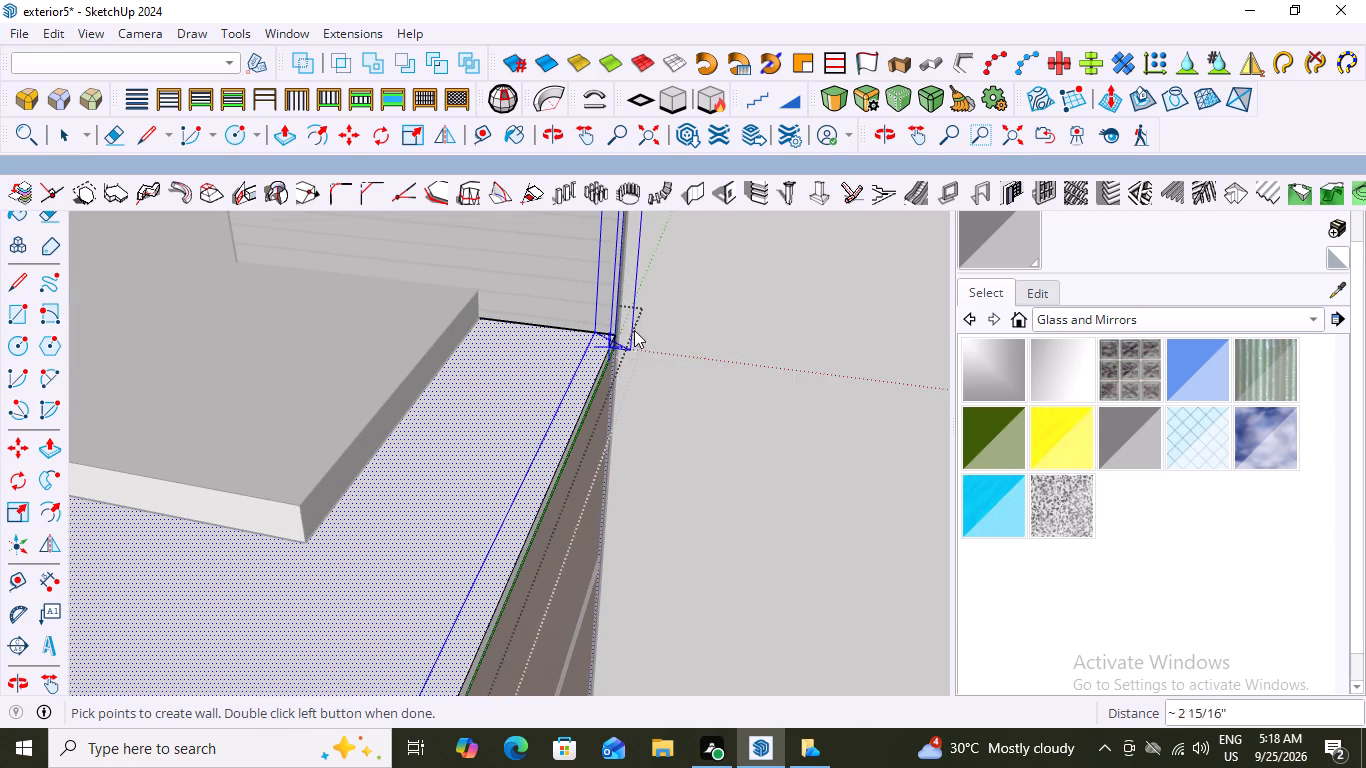
{"action": "scroll", "coordinate": [599, 339], "scroll_direction": "up", "scroll_amount": 10}
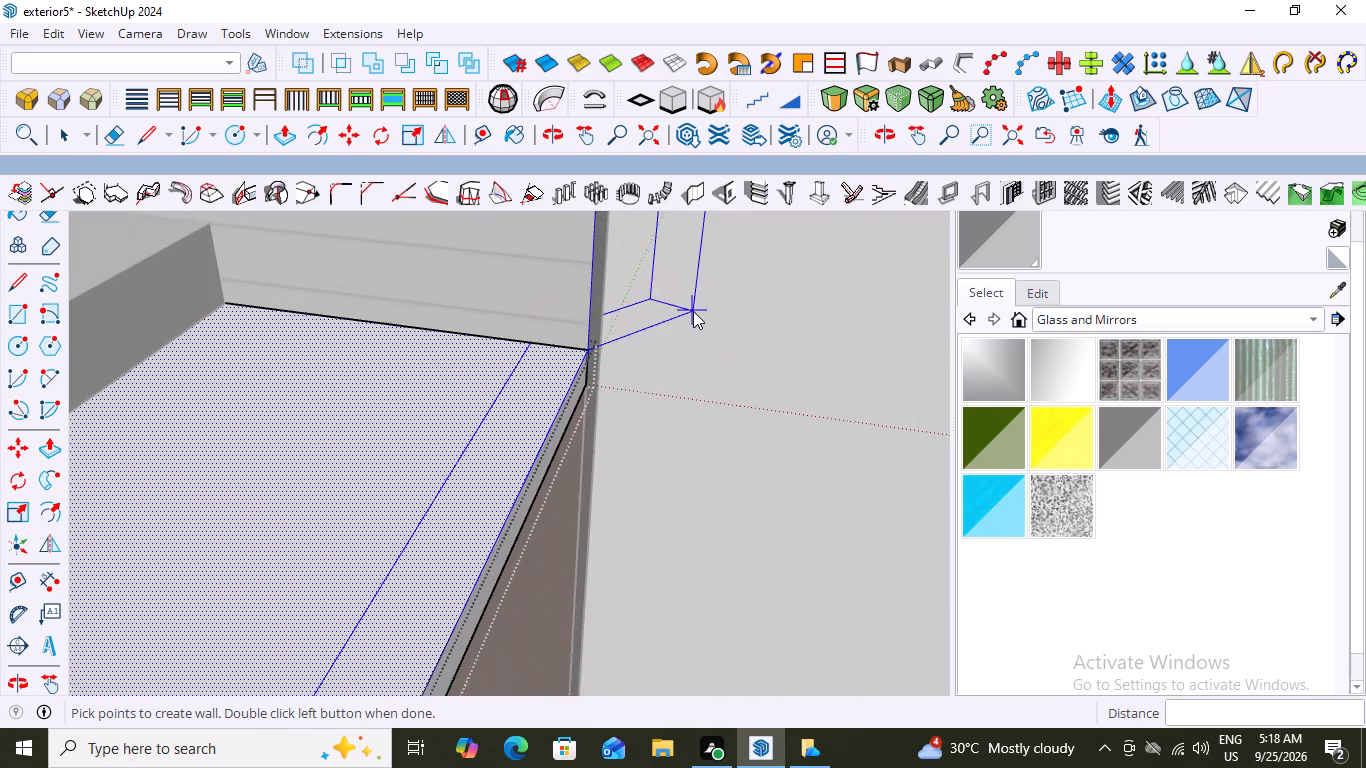
{"action": "double_click", "coordinate": [587, 348]}
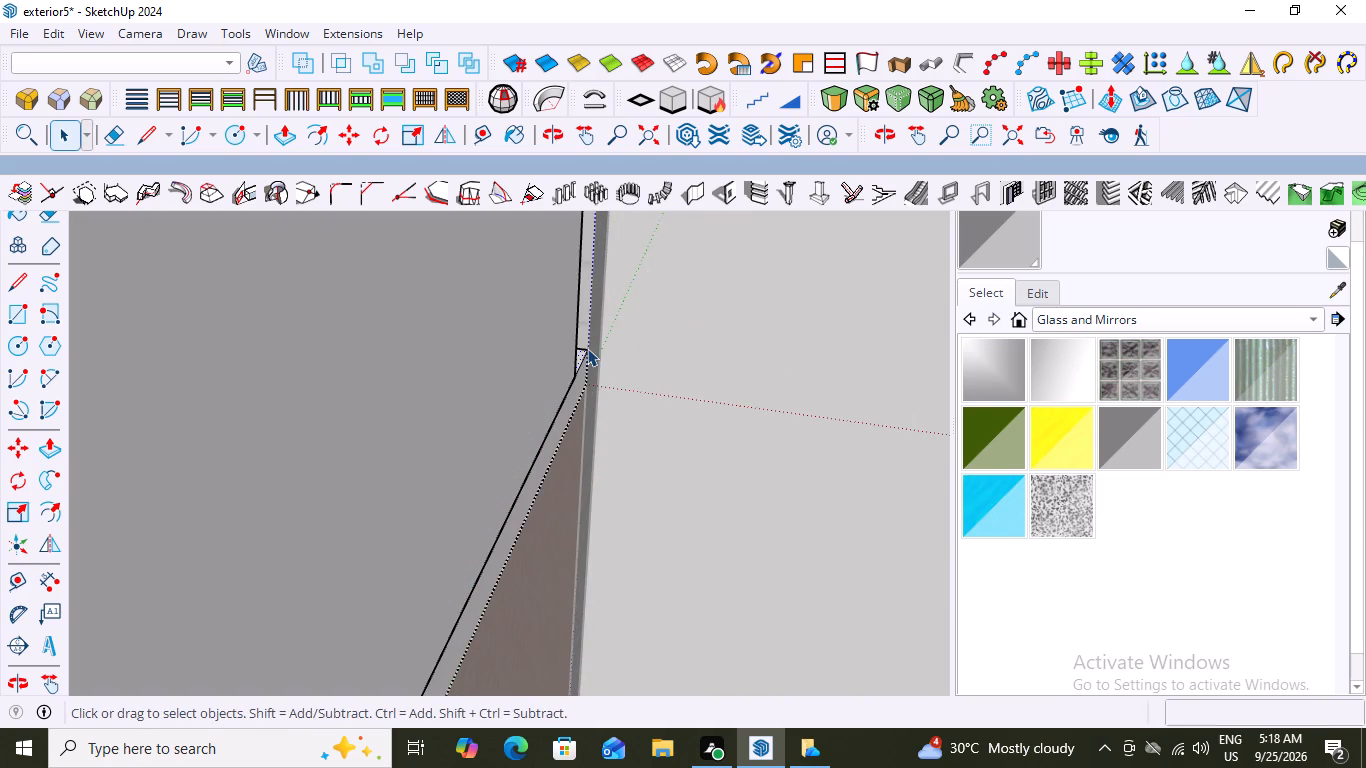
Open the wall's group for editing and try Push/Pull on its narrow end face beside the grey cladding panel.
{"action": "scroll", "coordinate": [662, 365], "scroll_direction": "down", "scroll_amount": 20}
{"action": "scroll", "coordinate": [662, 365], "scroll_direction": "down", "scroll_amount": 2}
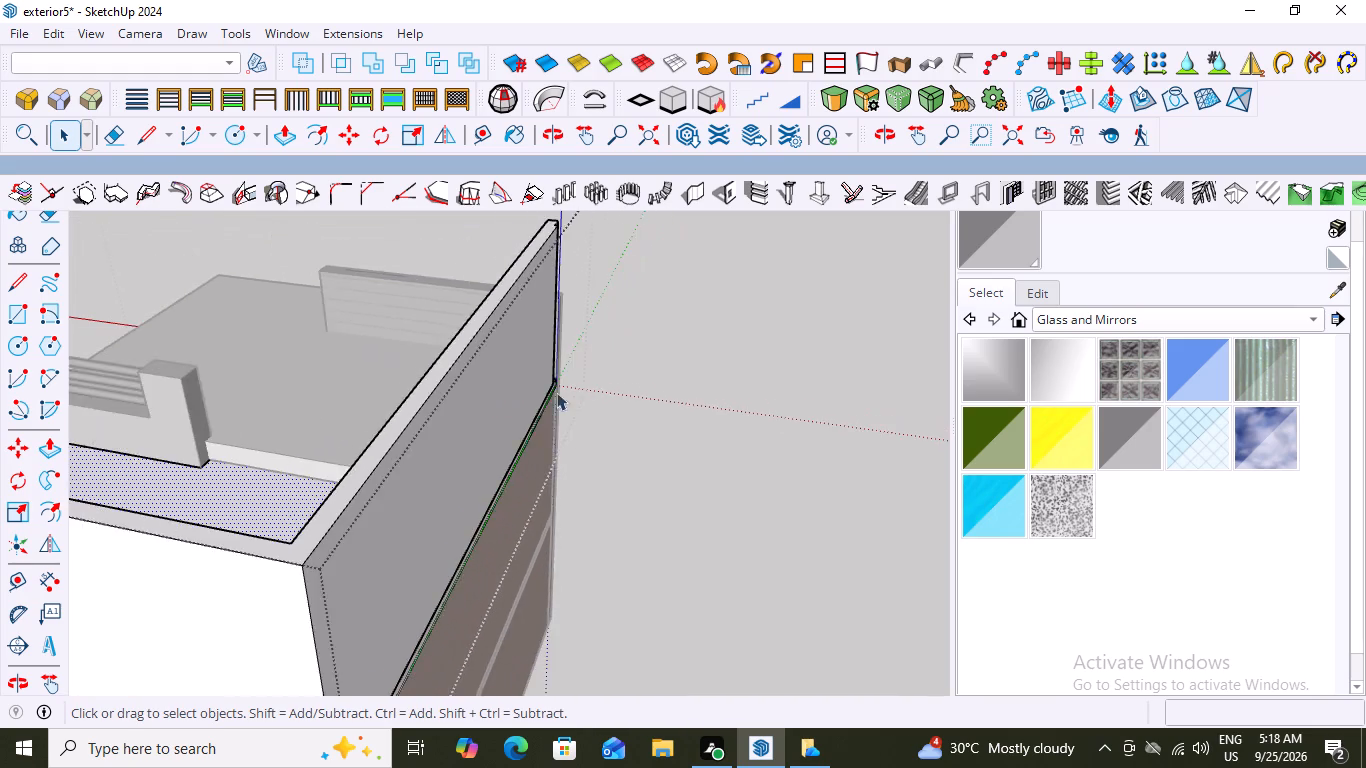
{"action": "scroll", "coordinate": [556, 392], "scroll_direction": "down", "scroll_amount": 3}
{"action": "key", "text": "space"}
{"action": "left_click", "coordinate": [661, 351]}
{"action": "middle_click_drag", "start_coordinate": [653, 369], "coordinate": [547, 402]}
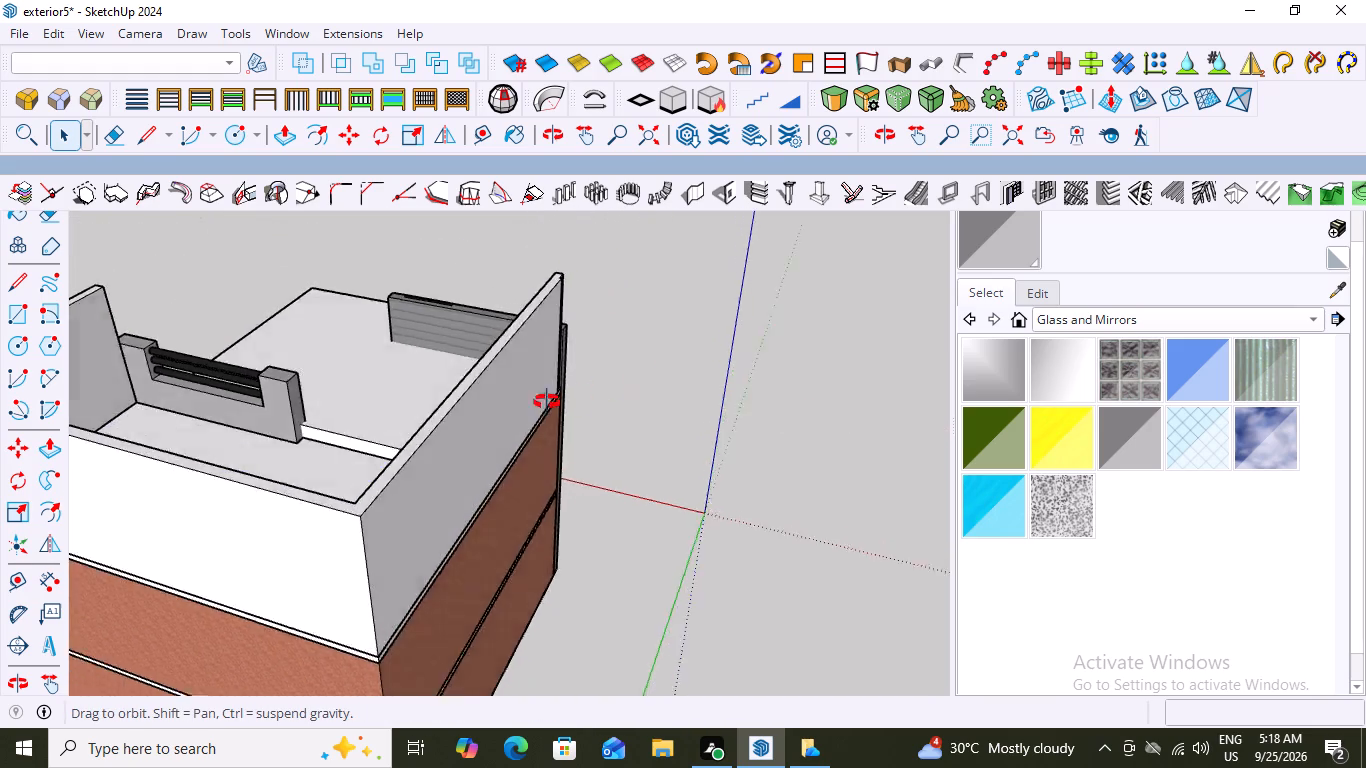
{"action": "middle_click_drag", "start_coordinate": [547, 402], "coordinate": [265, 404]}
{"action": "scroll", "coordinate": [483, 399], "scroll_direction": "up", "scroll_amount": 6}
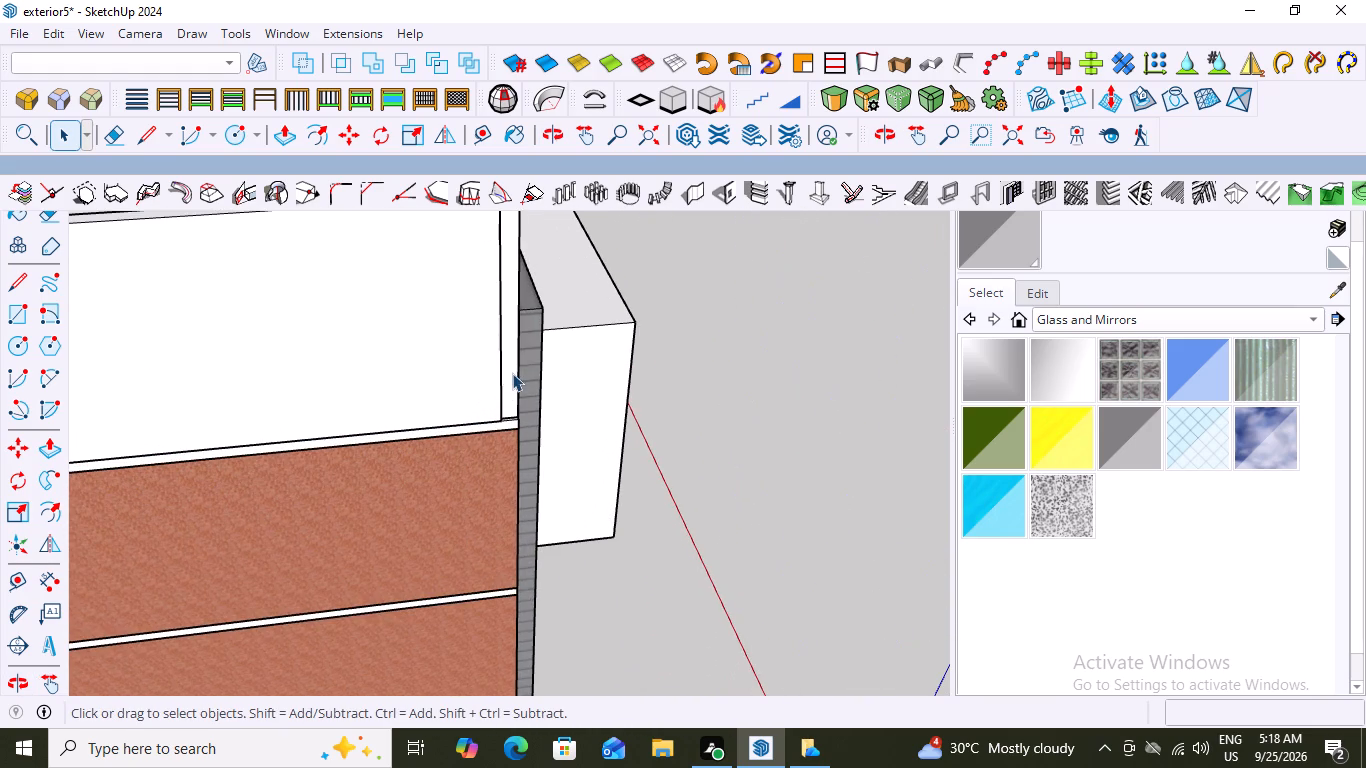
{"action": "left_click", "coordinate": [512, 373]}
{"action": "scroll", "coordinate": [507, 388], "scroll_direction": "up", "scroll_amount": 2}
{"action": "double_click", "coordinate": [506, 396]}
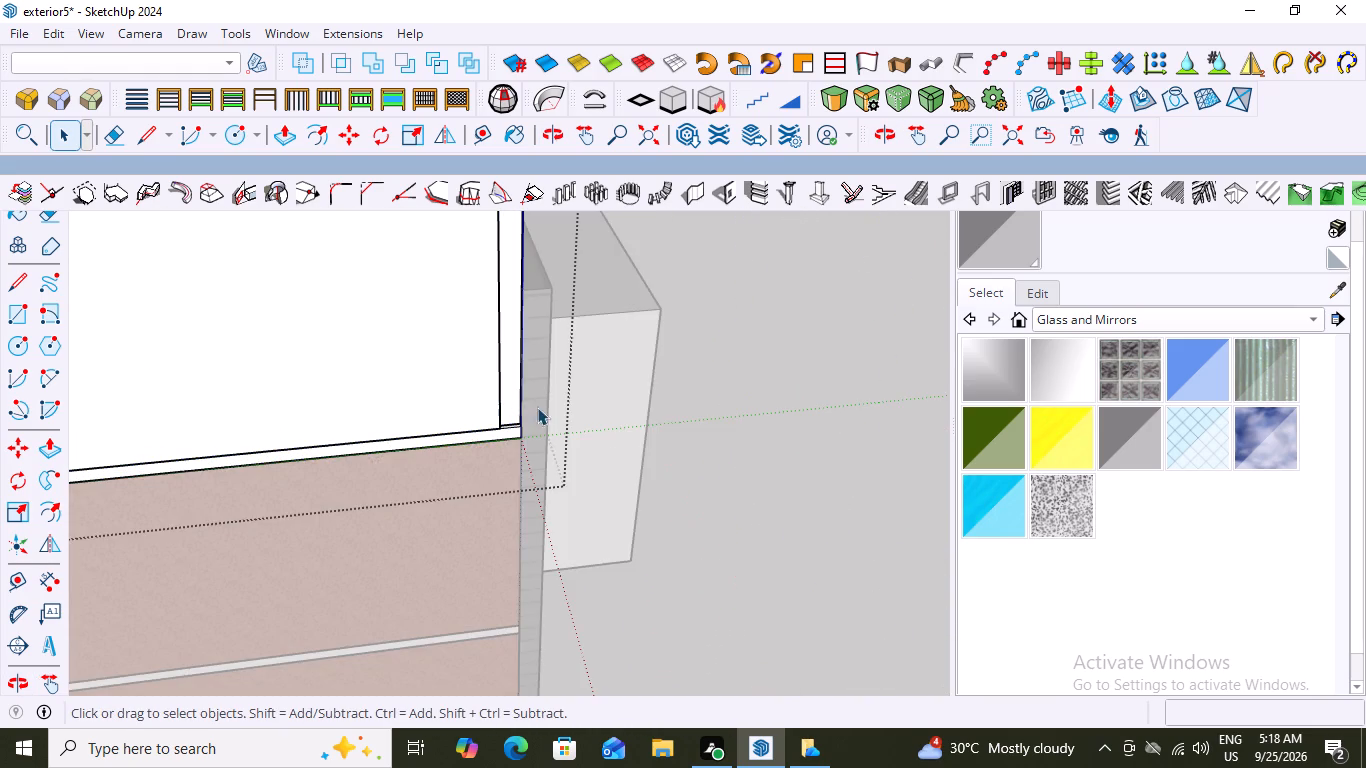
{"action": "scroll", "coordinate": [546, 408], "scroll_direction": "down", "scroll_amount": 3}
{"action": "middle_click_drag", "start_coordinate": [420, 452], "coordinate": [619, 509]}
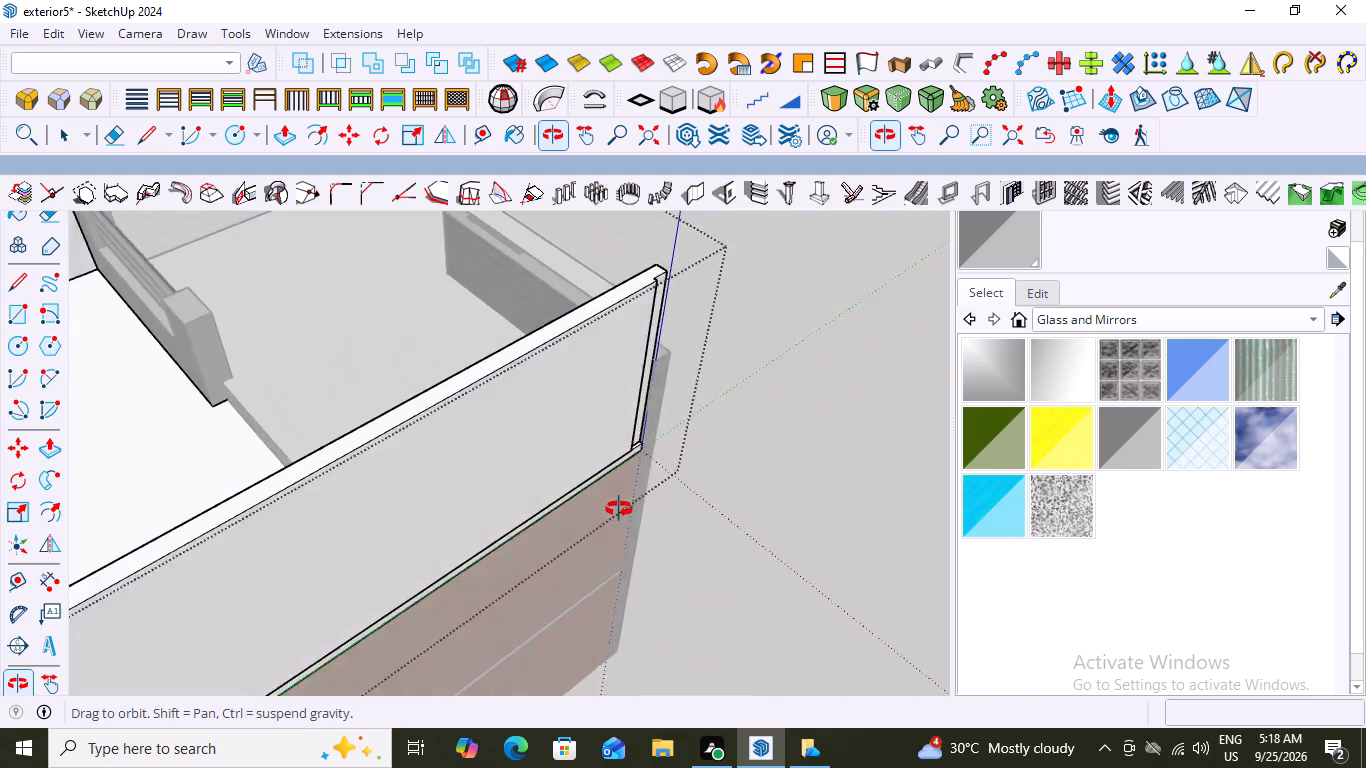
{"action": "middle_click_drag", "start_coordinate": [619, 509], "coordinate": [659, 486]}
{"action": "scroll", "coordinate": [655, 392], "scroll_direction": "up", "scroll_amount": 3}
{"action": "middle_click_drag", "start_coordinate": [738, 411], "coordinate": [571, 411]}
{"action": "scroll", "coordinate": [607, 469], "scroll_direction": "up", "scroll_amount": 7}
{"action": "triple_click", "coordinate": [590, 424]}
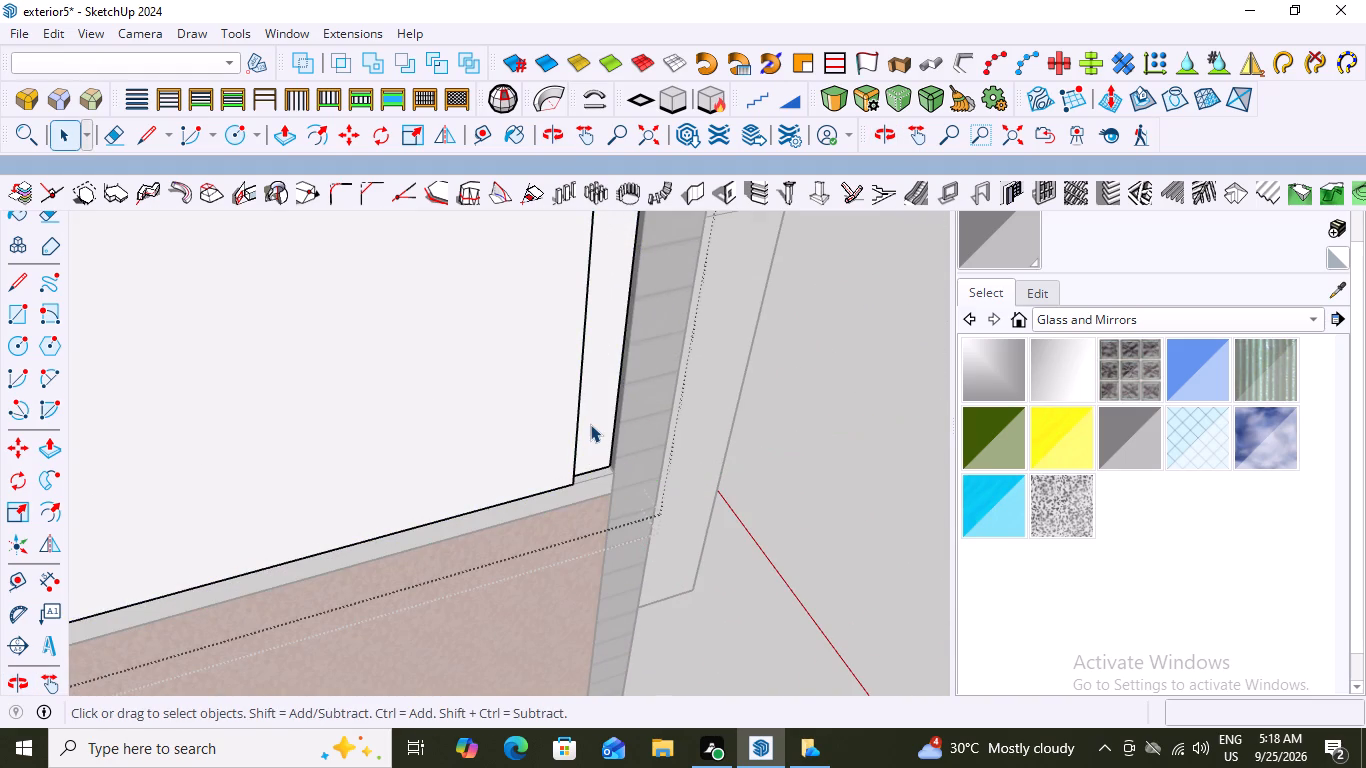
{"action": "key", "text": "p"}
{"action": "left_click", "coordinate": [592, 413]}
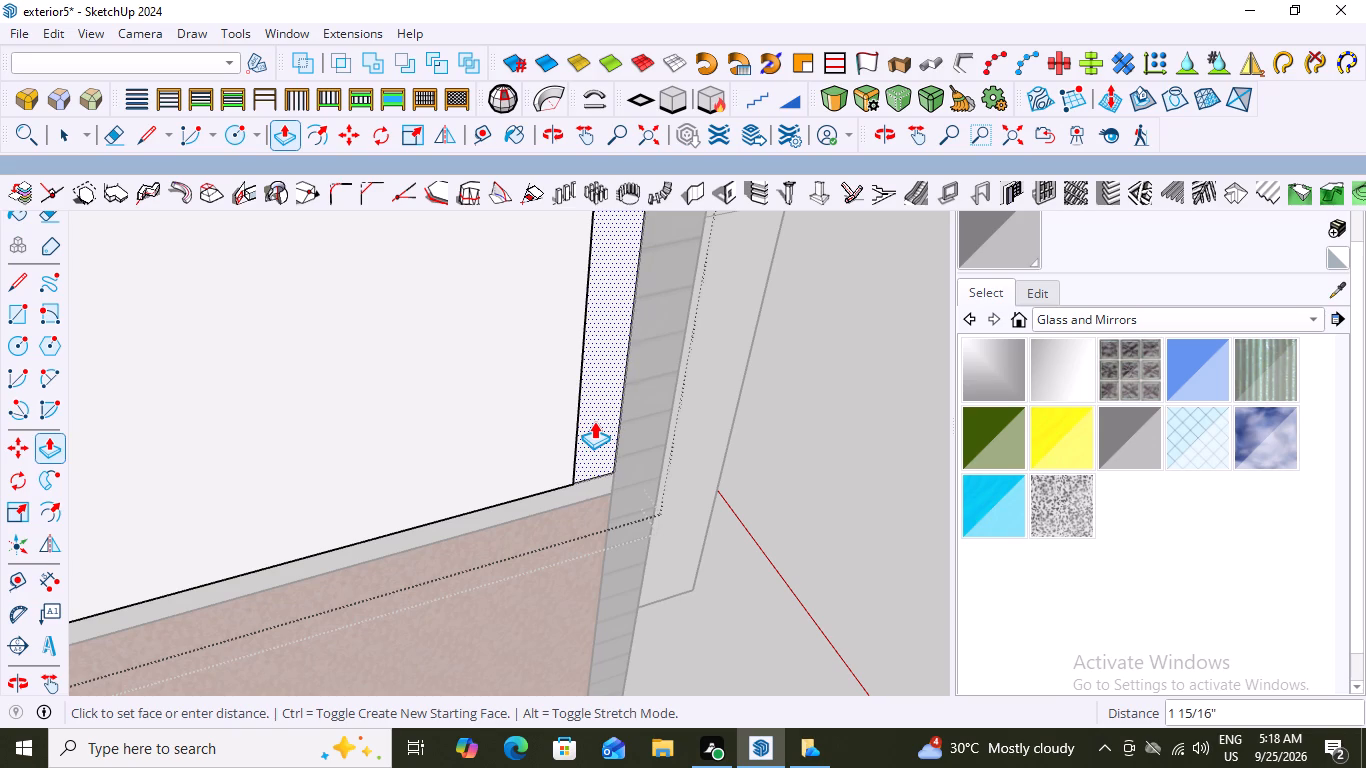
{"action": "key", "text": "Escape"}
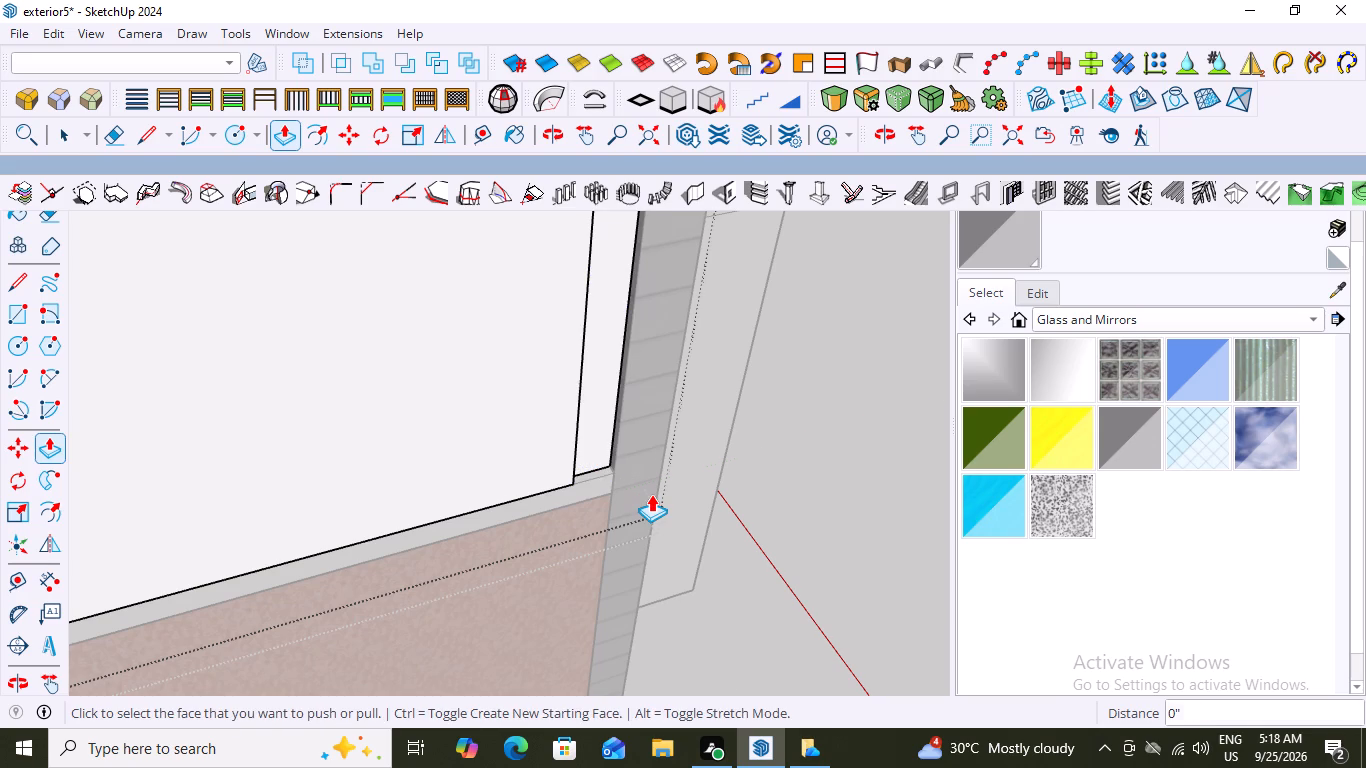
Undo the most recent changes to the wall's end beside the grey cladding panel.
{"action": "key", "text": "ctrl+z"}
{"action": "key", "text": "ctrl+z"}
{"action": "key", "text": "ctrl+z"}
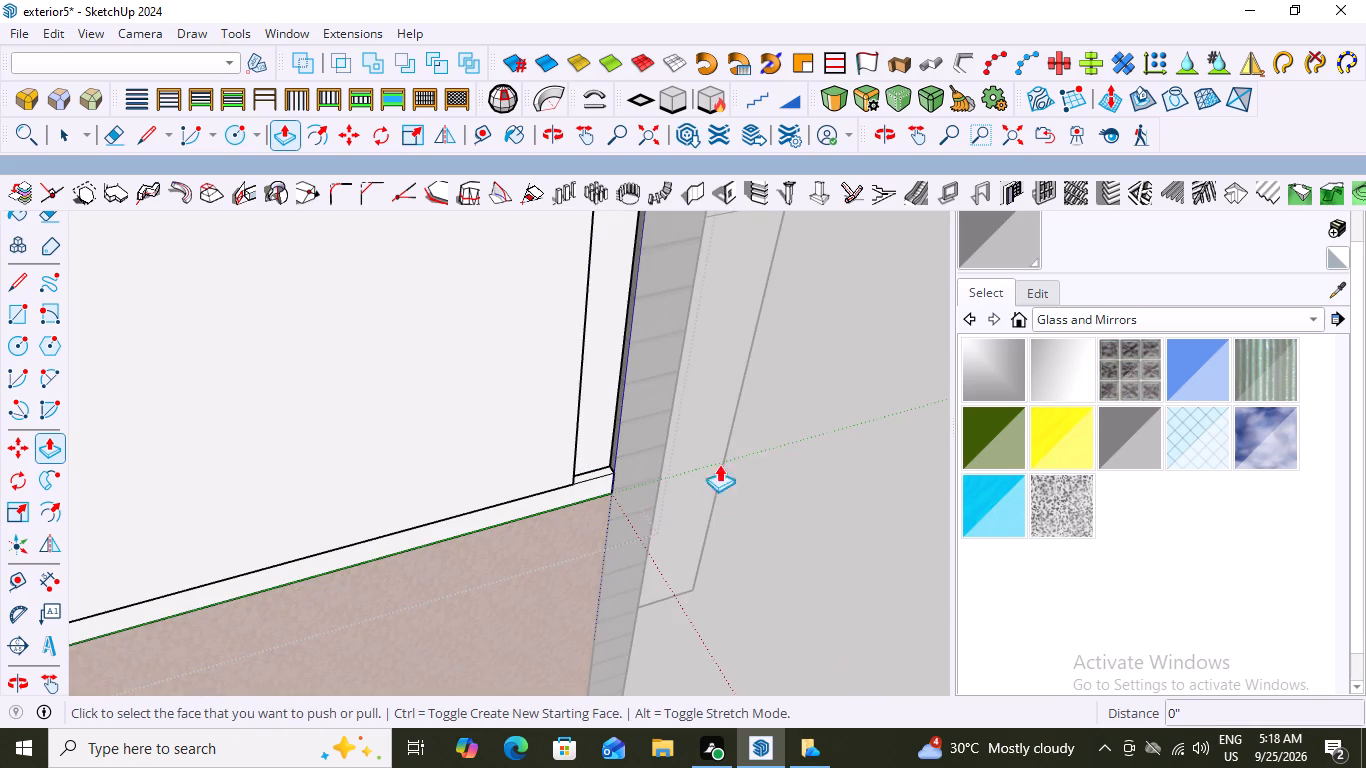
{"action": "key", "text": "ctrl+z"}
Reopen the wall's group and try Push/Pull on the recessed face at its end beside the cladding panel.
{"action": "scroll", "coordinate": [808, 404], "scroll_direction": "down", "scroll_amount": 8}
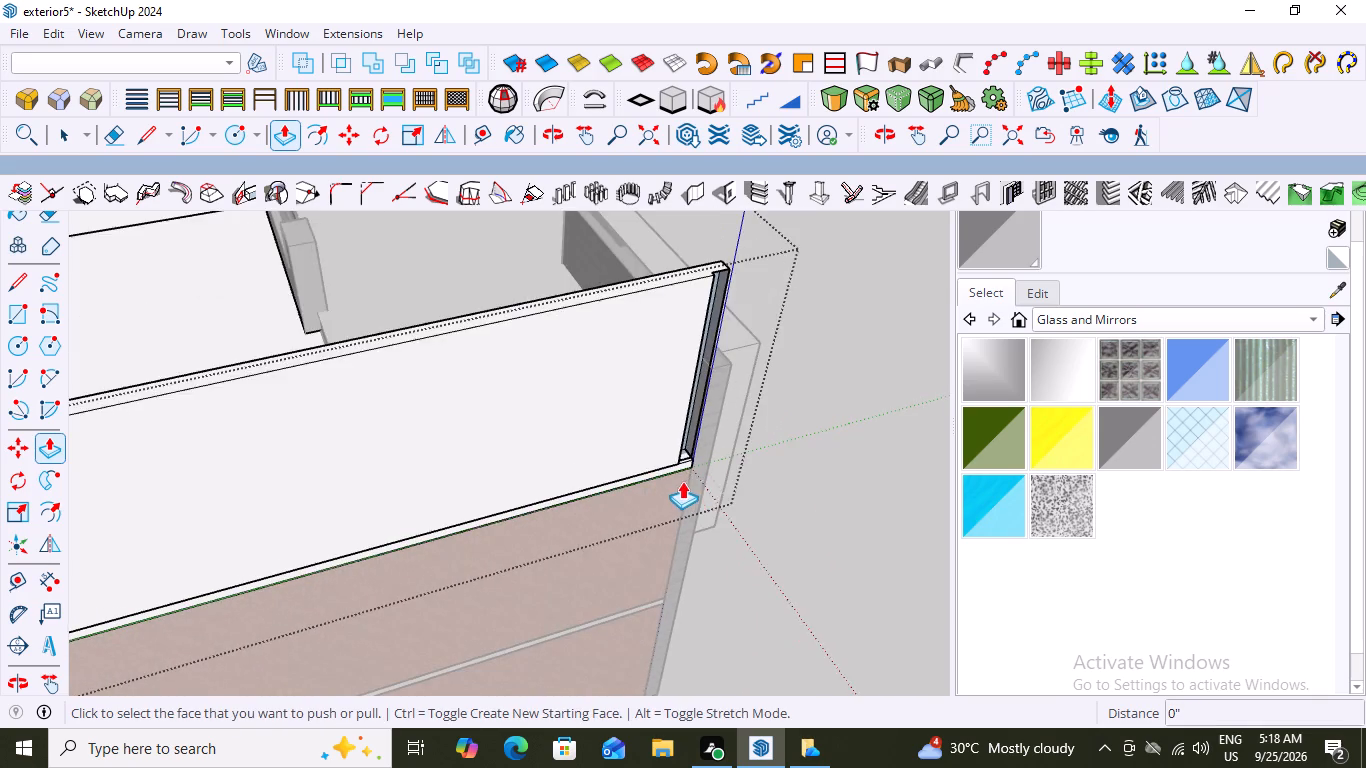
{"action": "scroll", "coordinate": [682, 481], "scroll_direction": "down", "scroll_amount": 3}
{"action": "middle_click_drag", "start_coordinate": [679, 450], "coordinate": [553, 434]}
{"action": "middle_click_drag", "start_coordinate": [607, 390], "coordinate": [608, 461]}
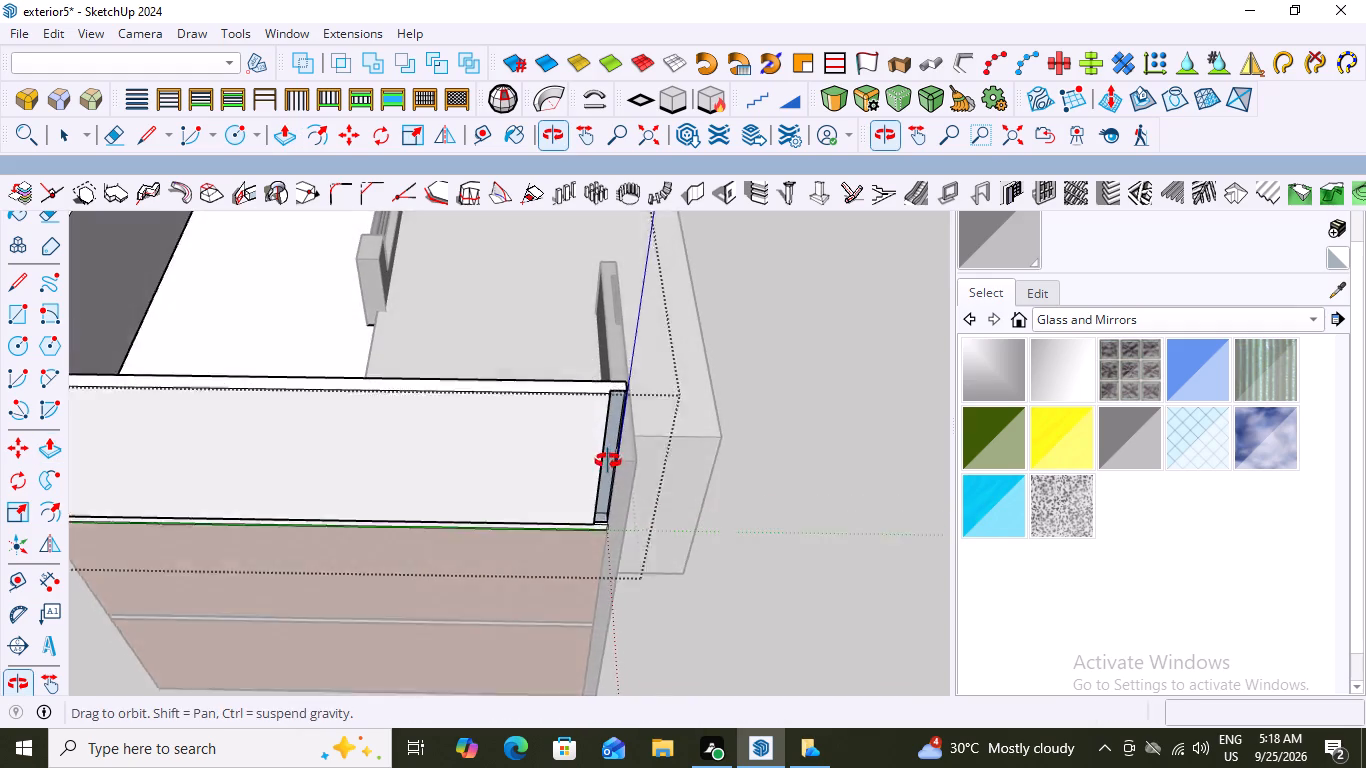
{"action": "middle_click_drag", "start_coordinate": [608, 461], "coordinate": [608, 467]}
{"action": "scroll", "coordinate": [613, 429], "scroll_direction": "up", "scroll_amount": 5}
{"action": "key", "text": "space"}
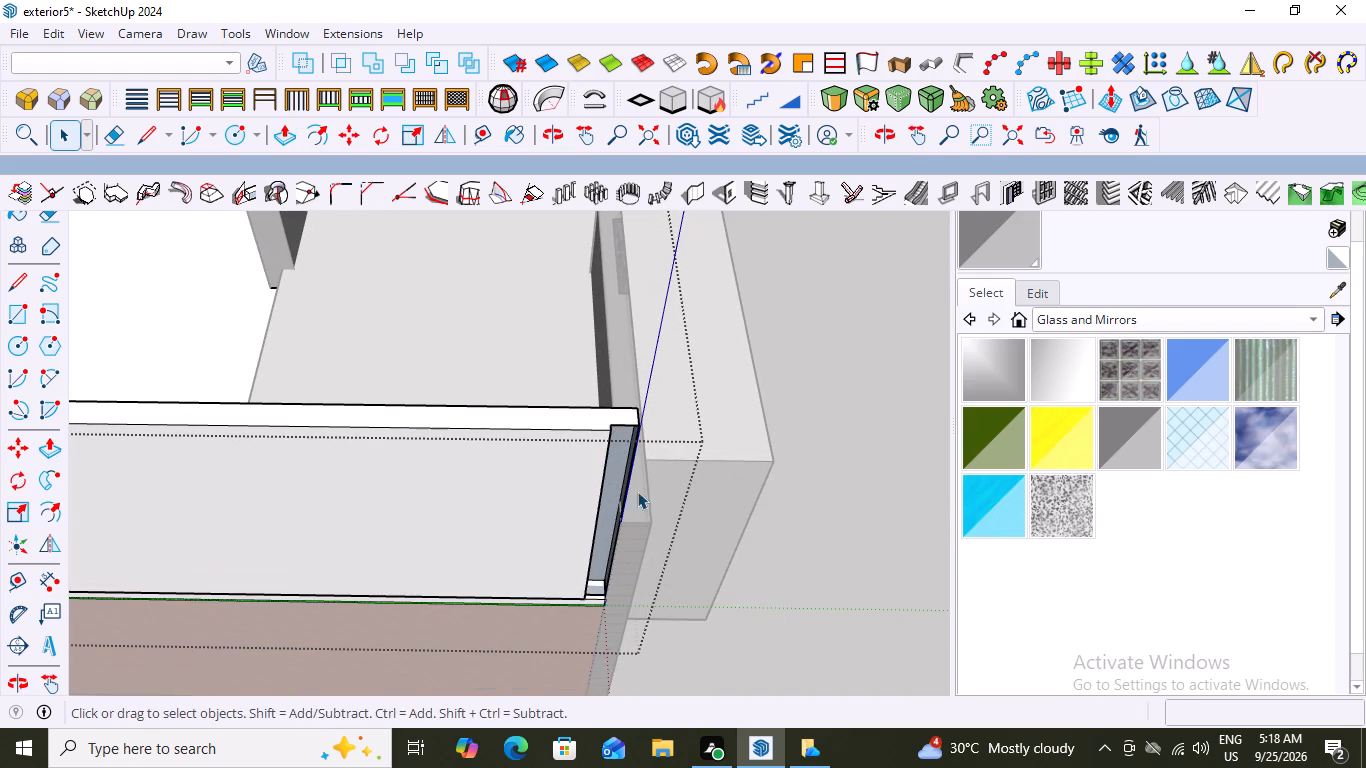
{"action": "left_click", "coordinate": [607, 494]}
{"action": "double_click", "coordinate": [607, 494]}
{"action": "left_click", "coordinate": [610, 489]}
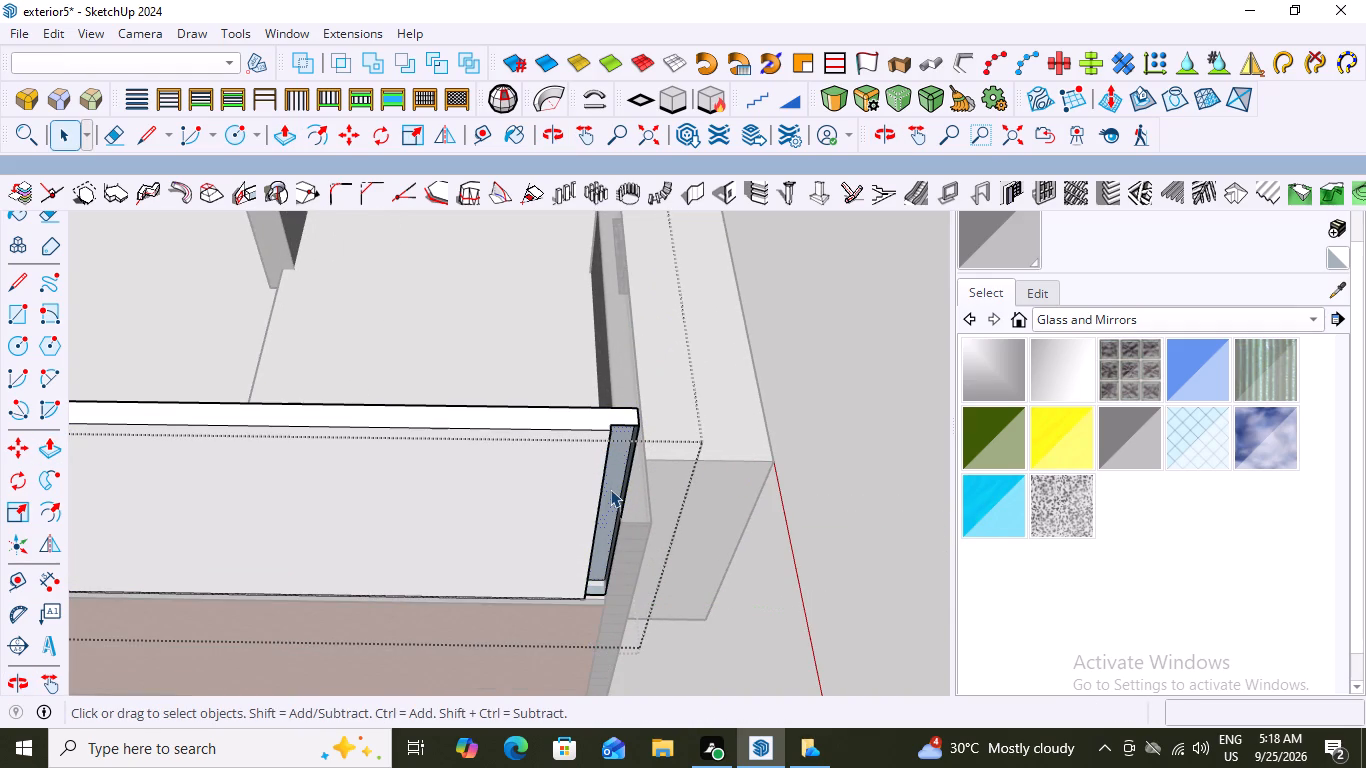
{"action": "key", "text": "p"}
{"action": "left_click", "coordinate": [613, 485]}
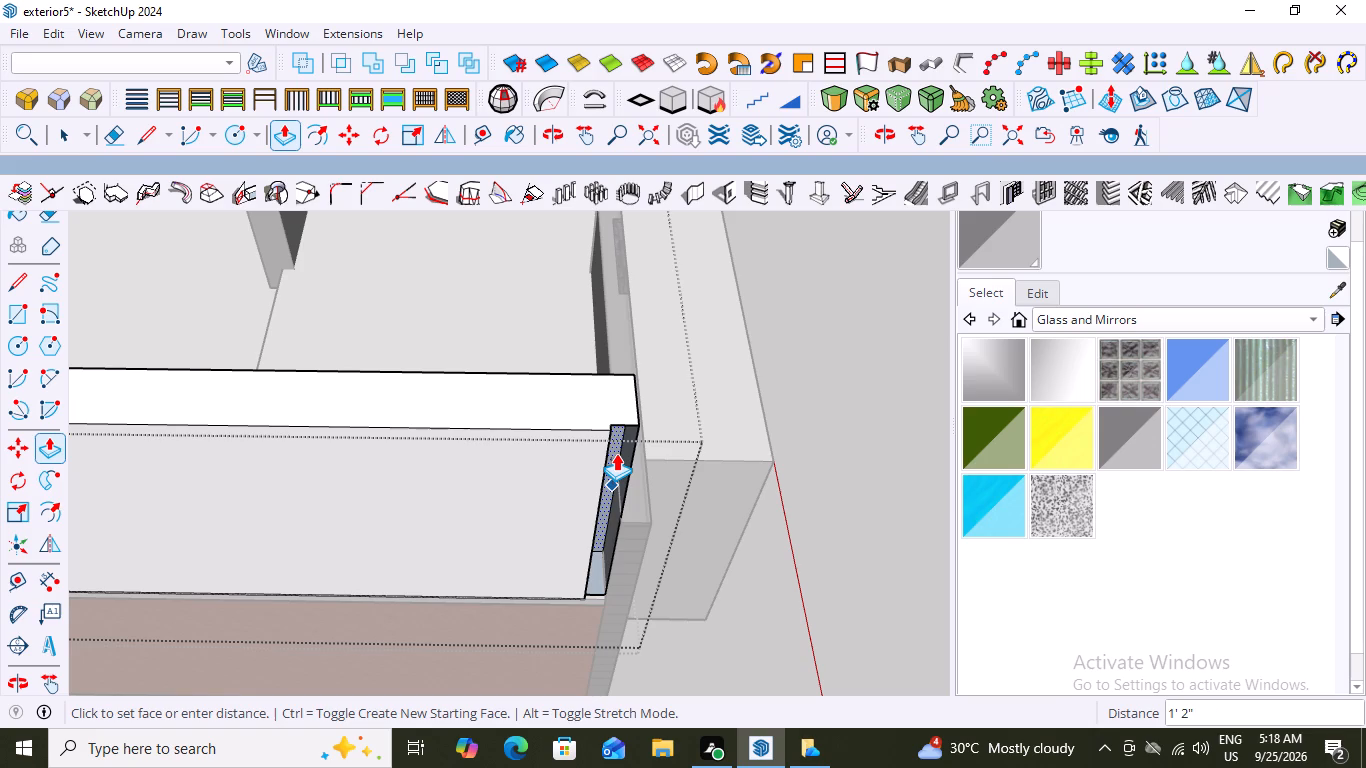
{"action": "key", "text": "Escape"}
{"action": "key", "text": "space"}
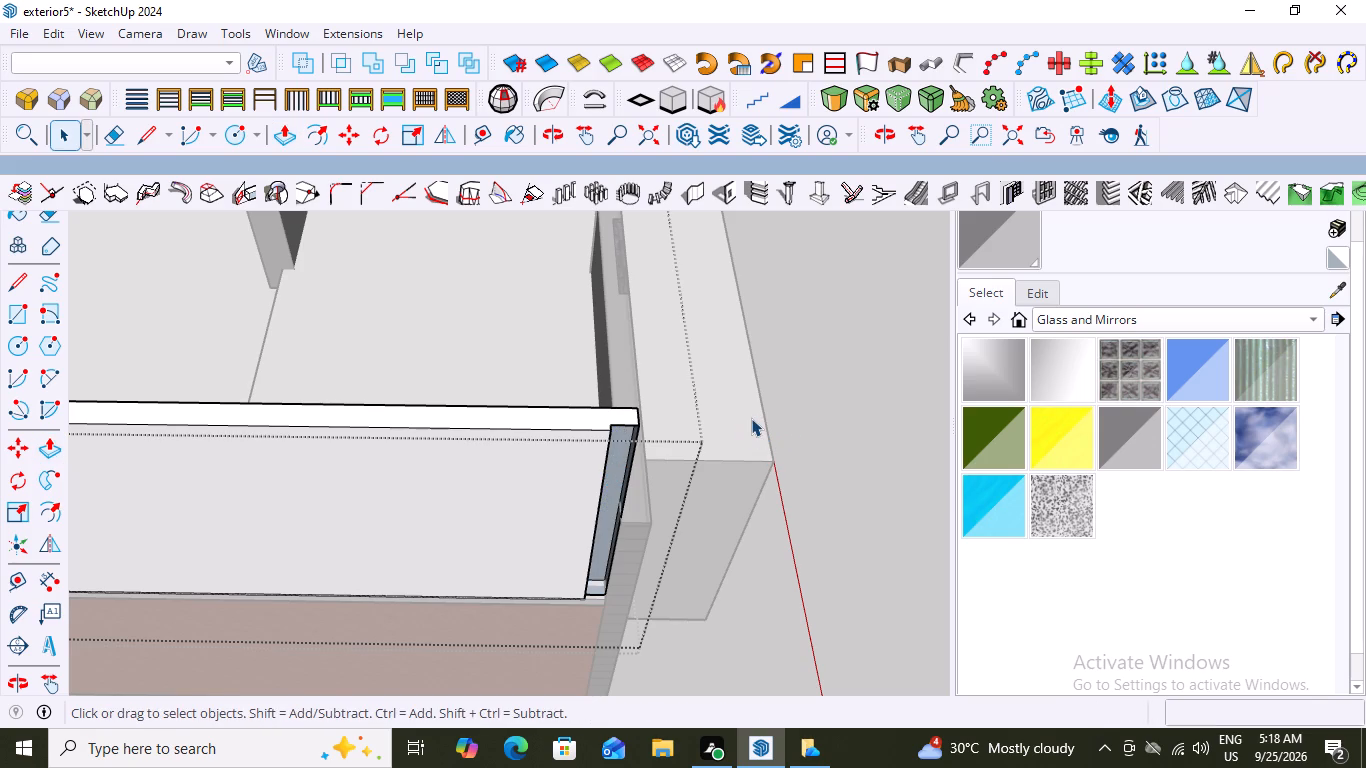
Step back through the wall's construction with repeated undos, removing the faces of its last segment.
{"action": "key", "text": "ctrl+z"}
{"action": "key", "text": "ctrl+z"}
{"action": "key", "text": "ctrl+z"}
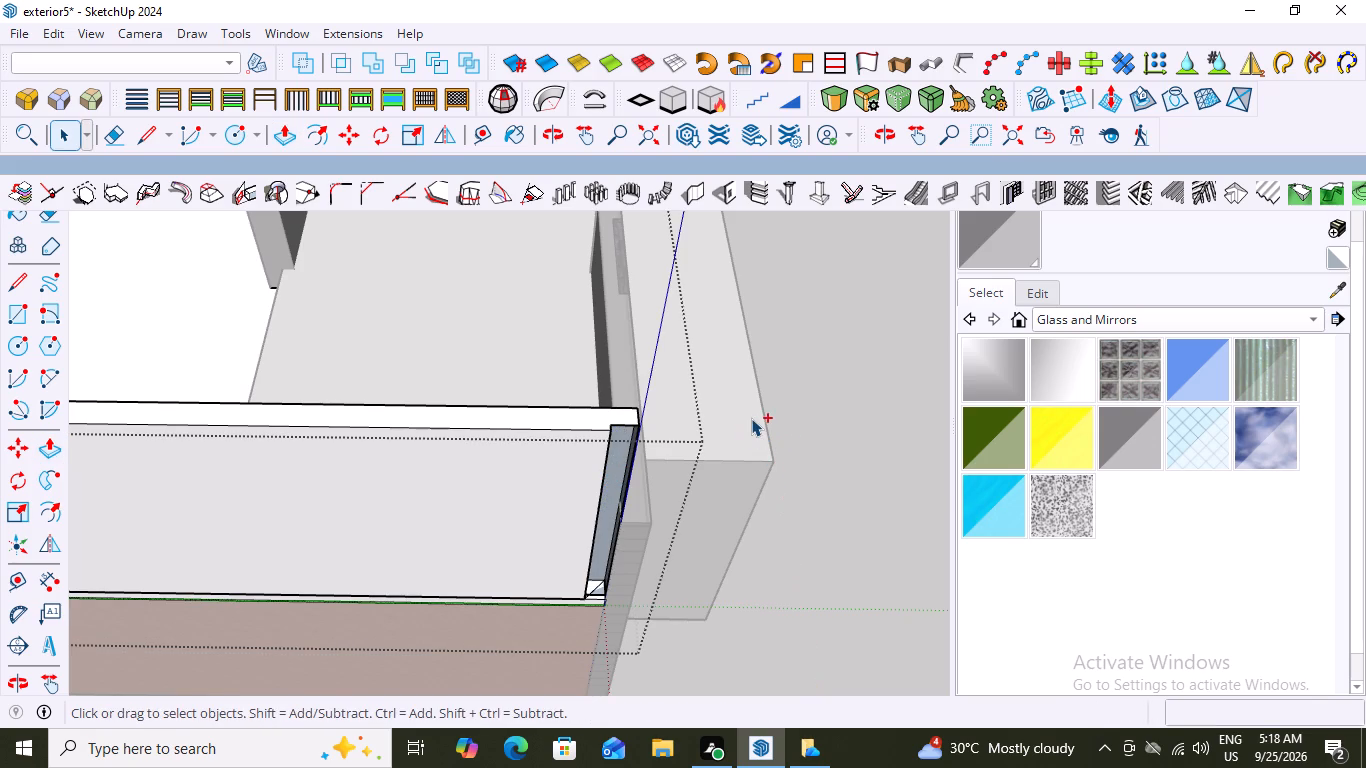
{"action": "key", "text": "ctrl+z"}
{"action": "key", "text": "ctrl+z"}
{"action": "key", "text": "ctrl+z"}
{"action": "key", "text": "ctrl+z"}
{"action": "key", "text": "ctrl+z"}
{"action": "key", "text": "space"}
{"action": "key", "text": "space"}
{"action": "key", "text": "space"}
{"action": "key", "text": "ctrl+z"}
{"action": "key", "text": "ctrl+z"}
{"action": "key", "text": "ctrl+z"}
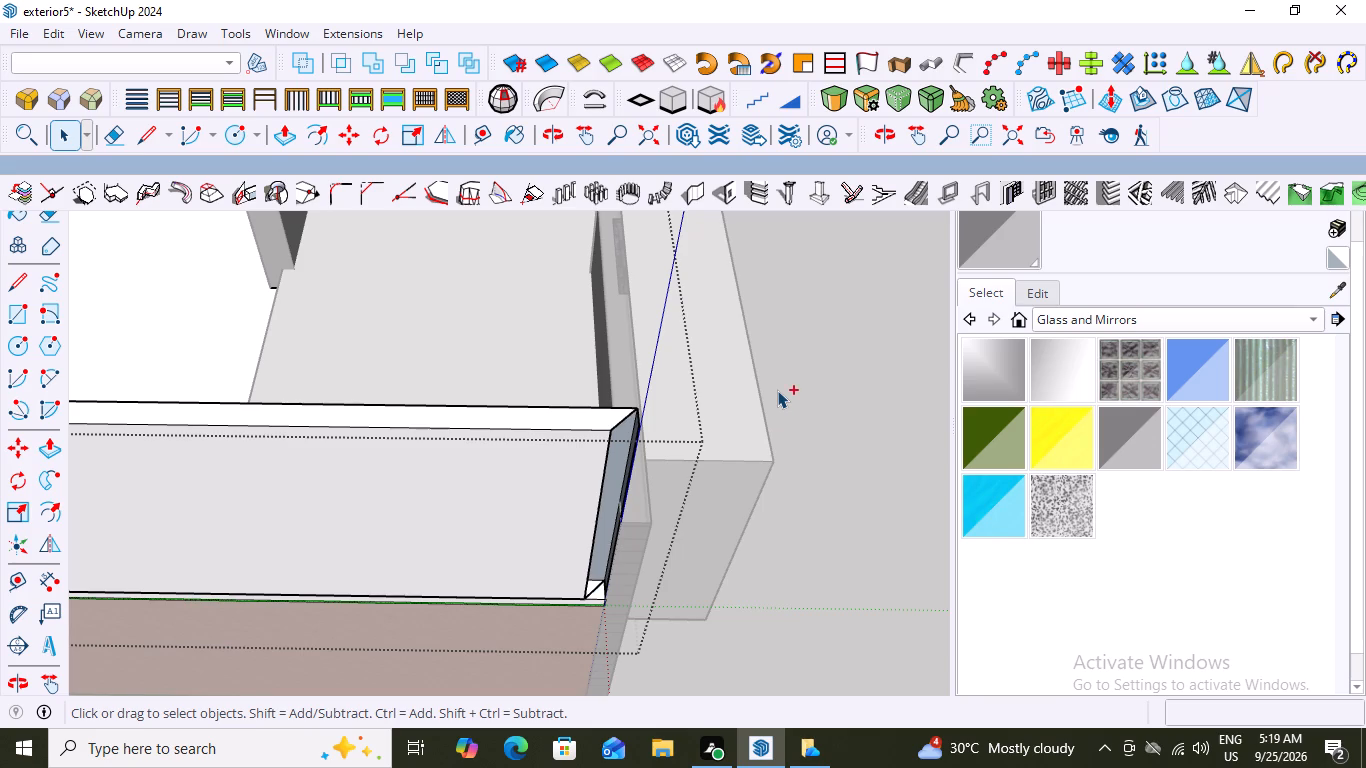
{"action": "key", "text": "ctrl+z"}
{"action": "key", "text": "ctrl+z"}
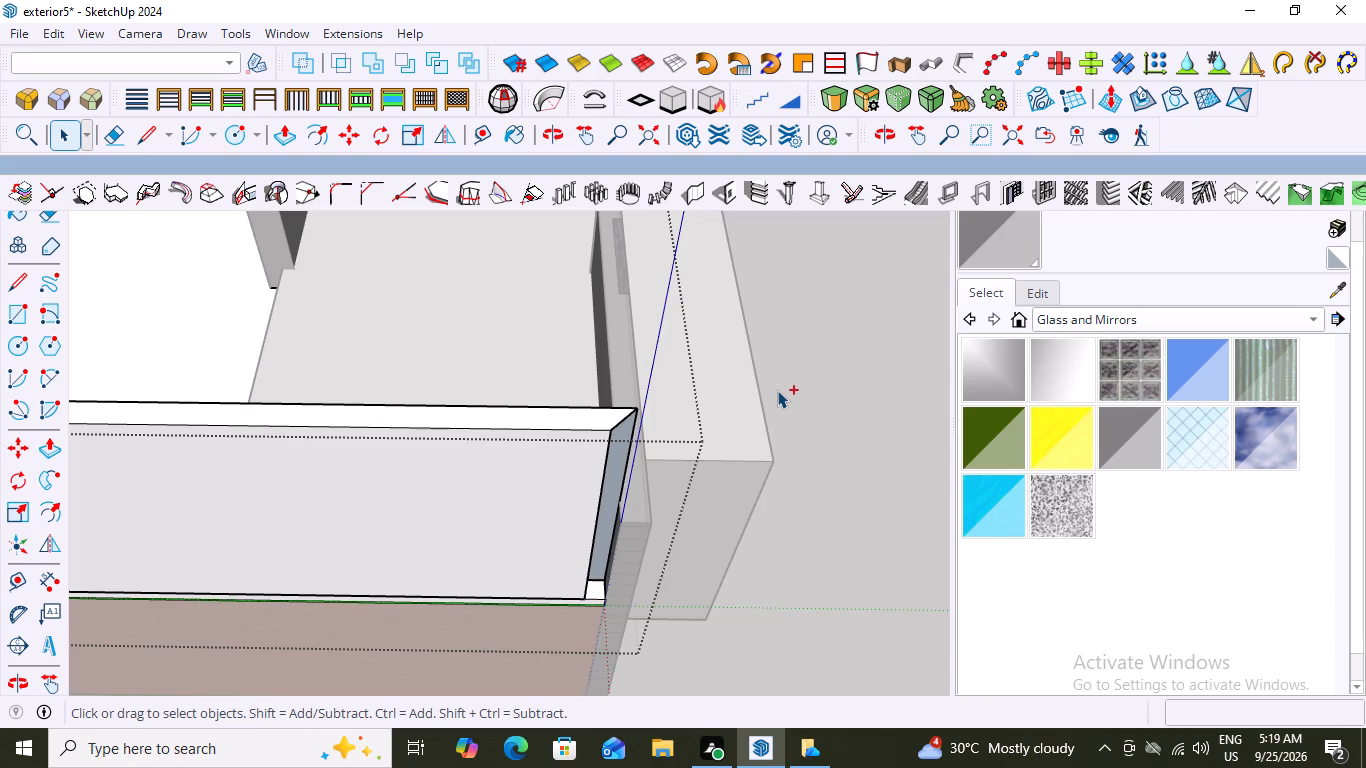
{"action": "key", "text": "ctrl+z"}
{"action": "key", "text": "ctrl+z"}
Delete the incomplete wall from the main roof slab.
{"action": "scroll", "coordinate": [777, 390], "scroll_direction": "down", "scroll_amount": 2}
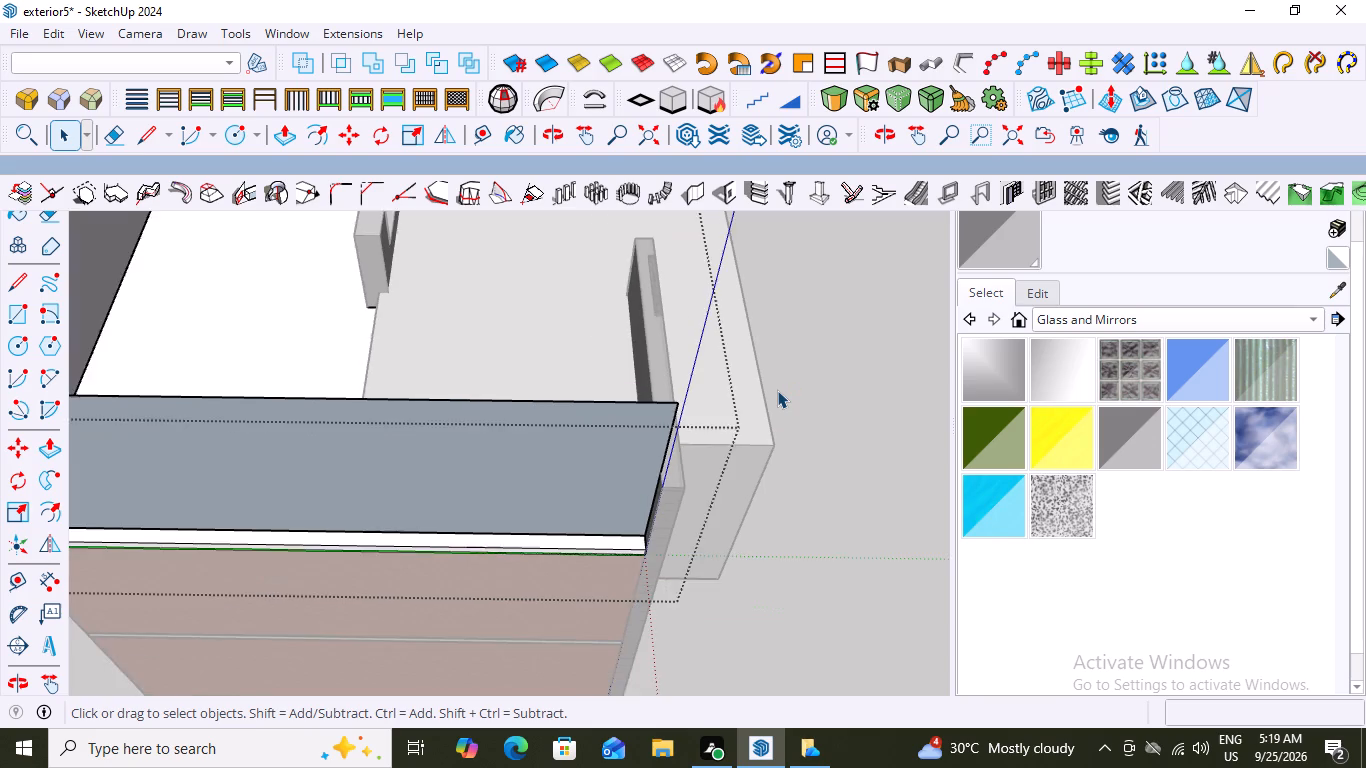
{"action": "scroll", "coordinate": [777, 390], "scroll_direction": "down", "scroll_amount": 5}
{"action": "left_click", "coordinate": [518, 445]}
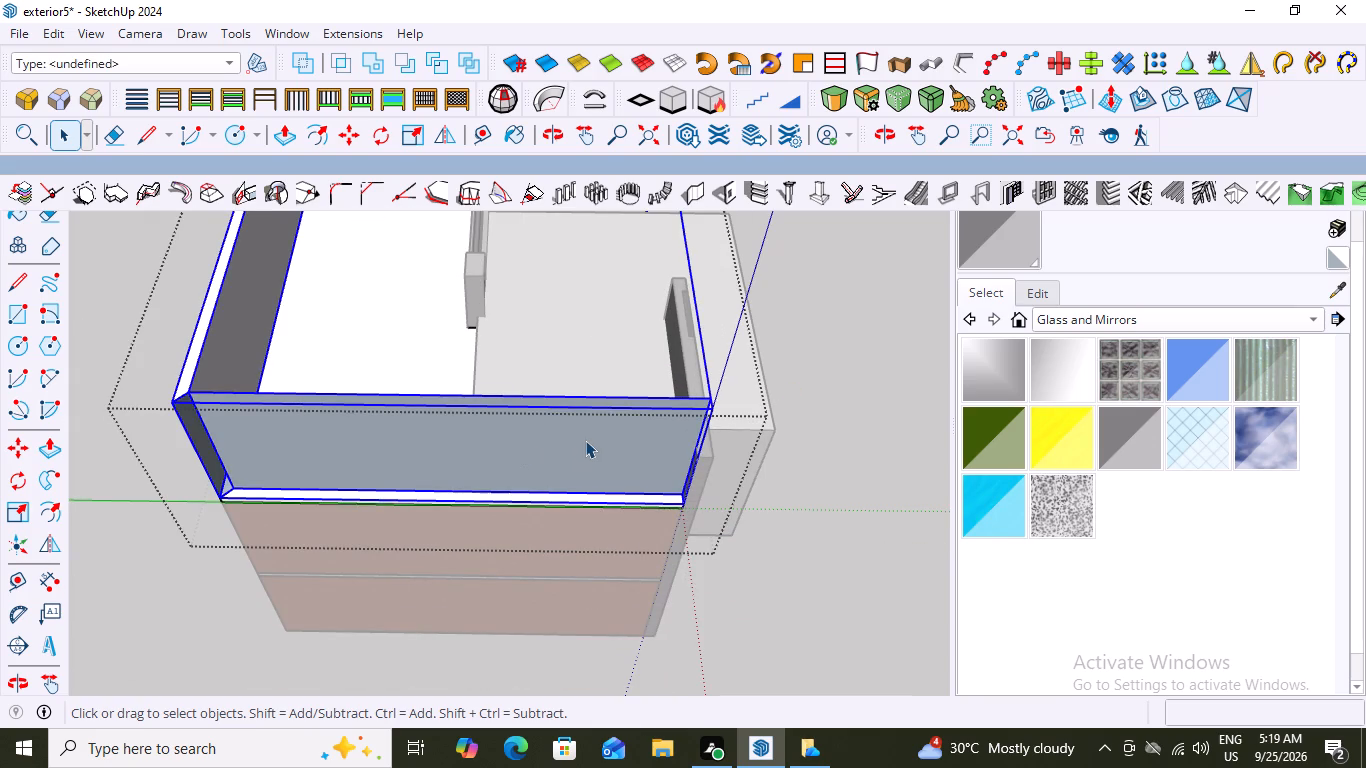
{"action": "key", "text": "Delete"}
Set up a new type 1 vertical wall, right-aligned, 9" thick and 10' high, built as a group.
{"action": "scroll", "coordinate": [585, 440], "scroll_direction": "down", "scroll_amount": 2}
{"action": "scroll", "coordinate": [663, 505], "scroll_direction": "up", "scroll_amount": 3}
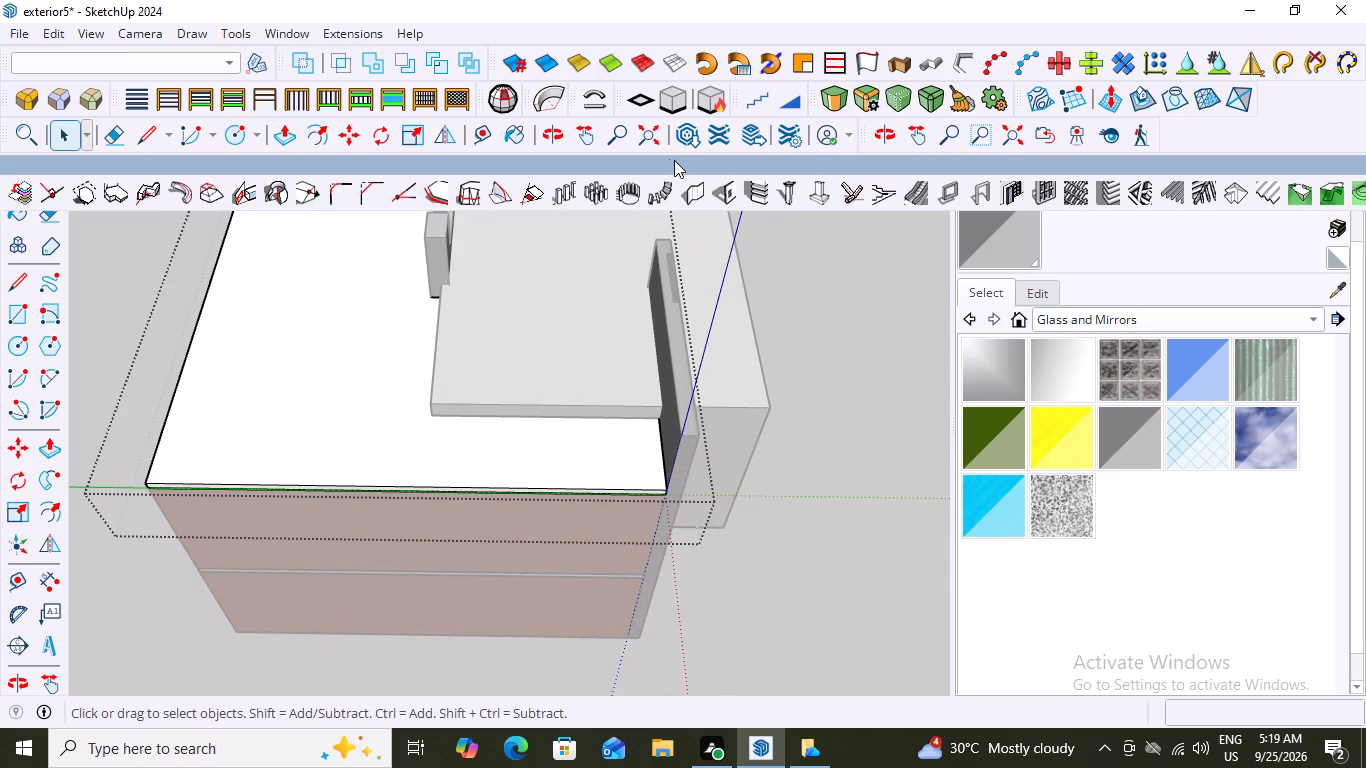
{"action": "left_click", "coordinate": [690, 187]}
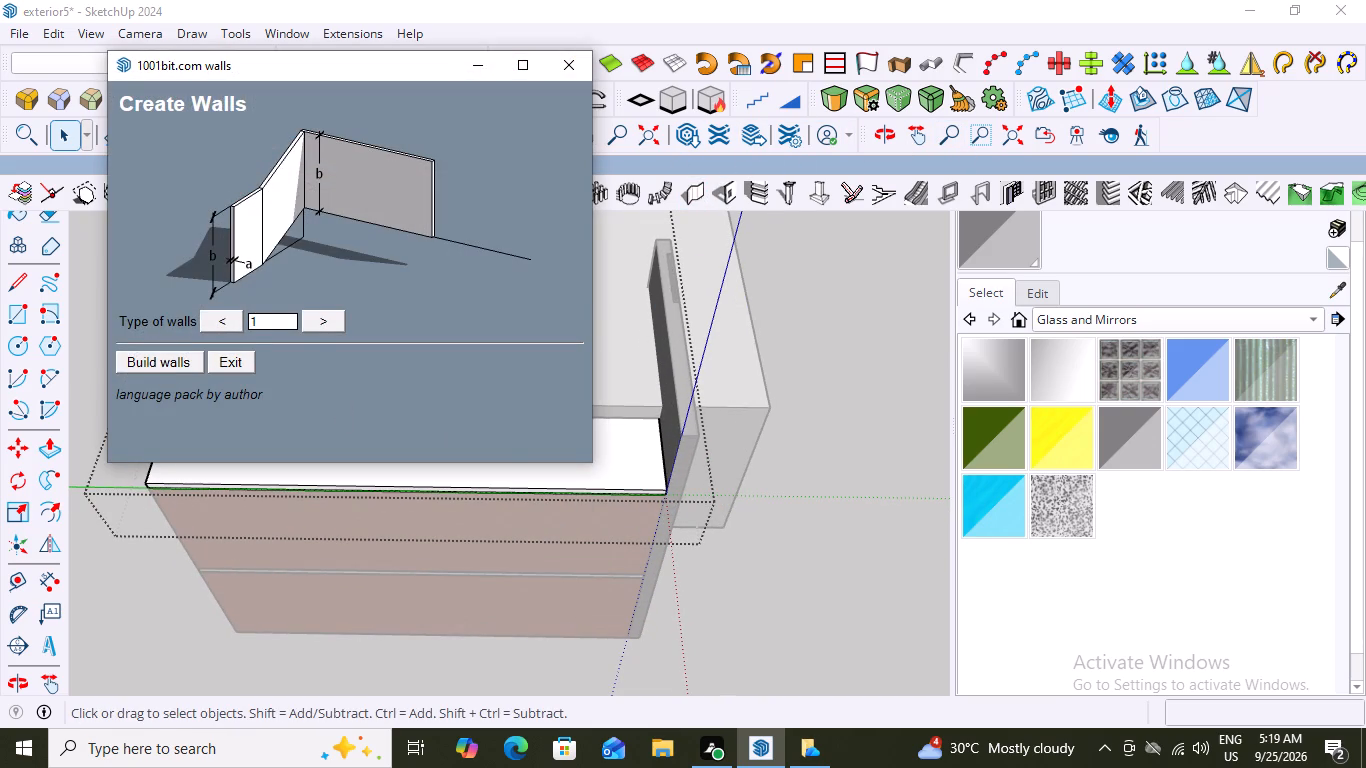
{"action": "left_click", "coordinate": [152, 365]}
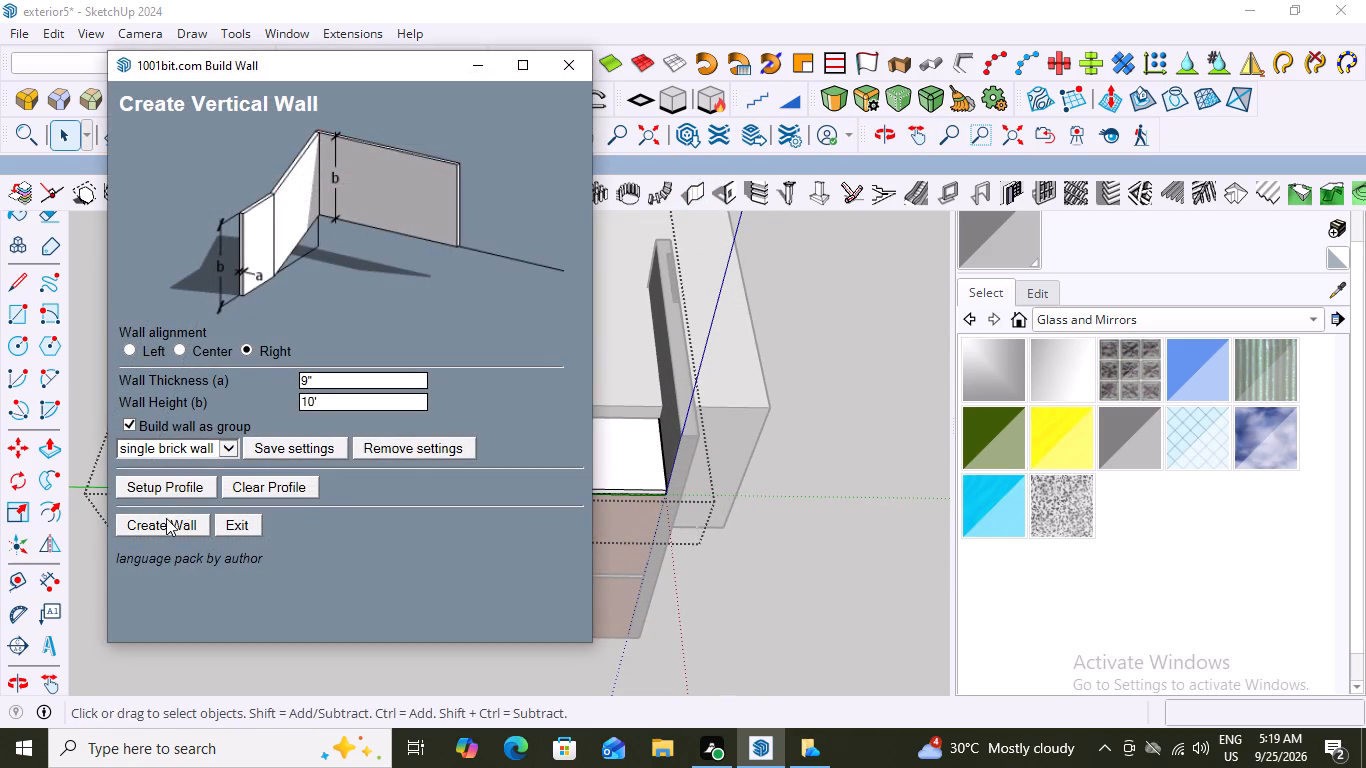
{"action": "left_click", "coordinate": [165, 520]}
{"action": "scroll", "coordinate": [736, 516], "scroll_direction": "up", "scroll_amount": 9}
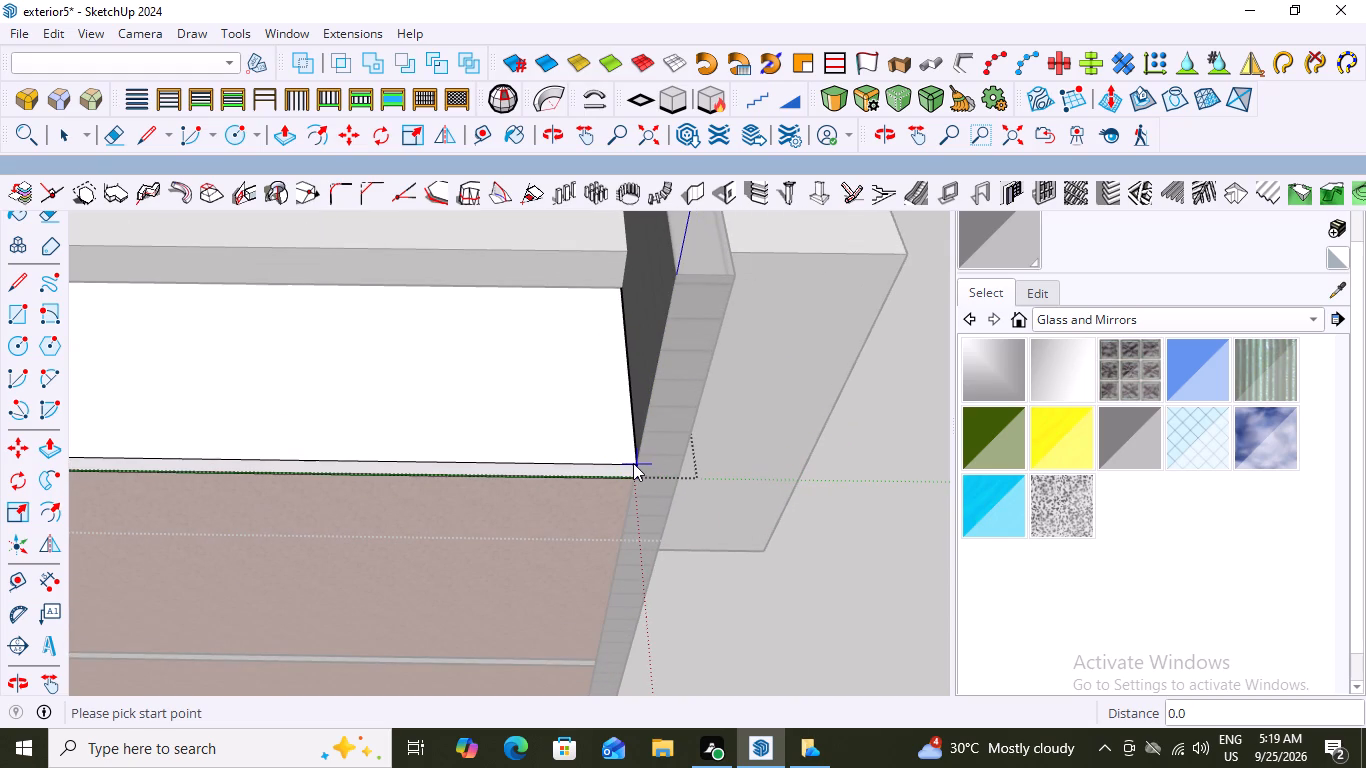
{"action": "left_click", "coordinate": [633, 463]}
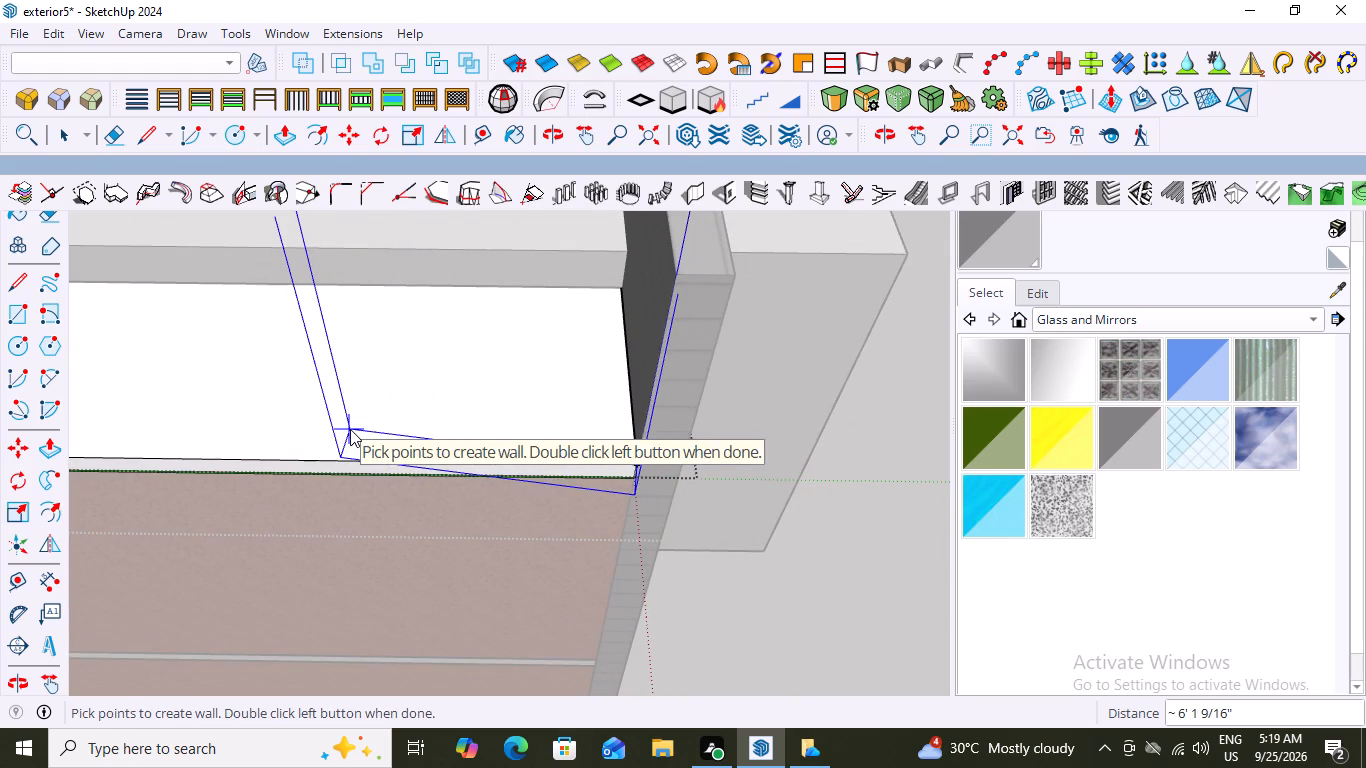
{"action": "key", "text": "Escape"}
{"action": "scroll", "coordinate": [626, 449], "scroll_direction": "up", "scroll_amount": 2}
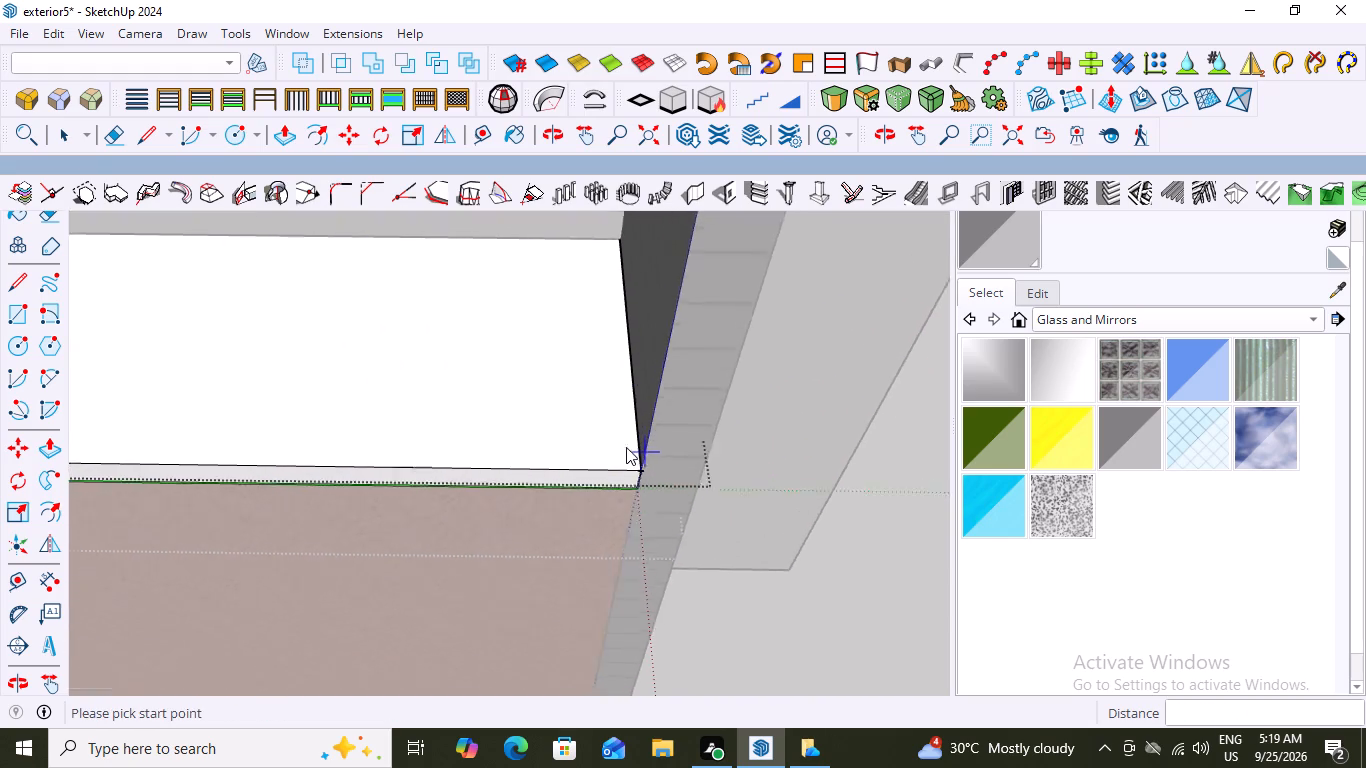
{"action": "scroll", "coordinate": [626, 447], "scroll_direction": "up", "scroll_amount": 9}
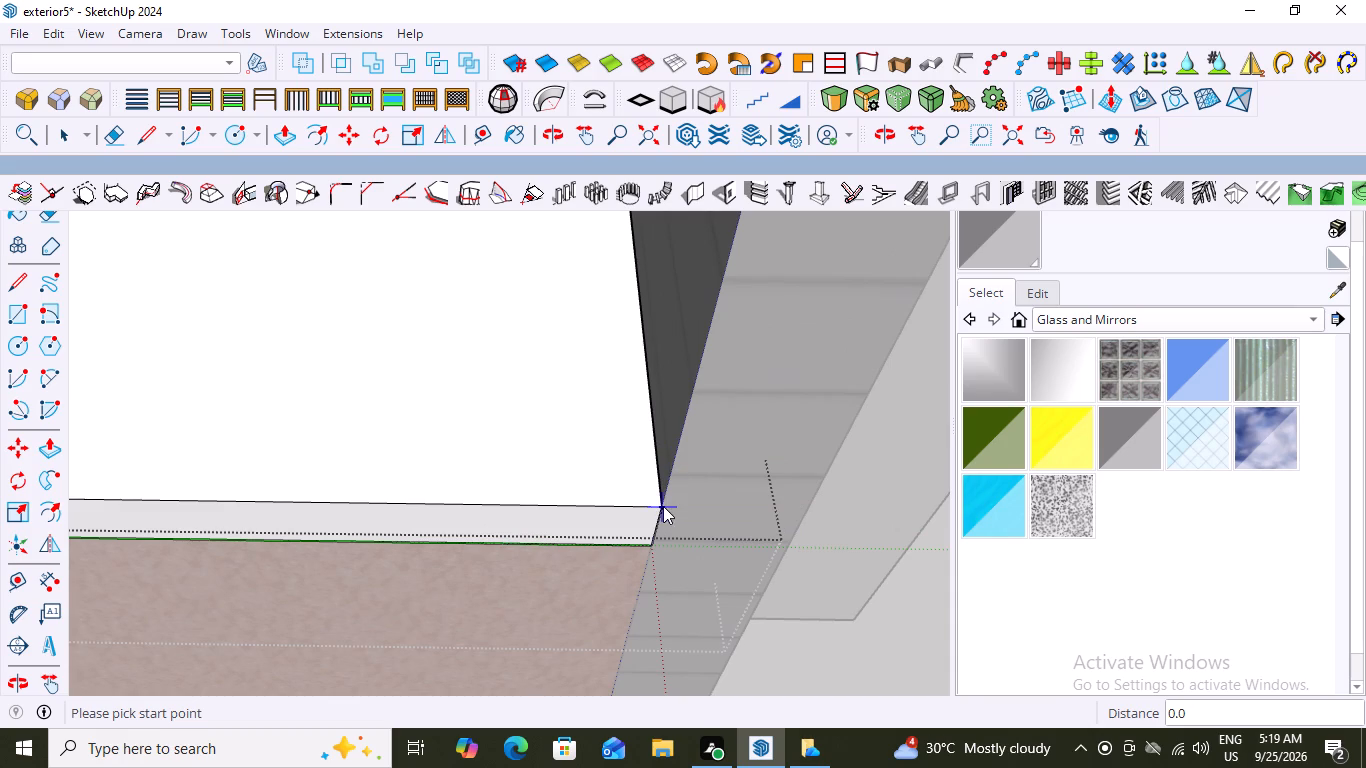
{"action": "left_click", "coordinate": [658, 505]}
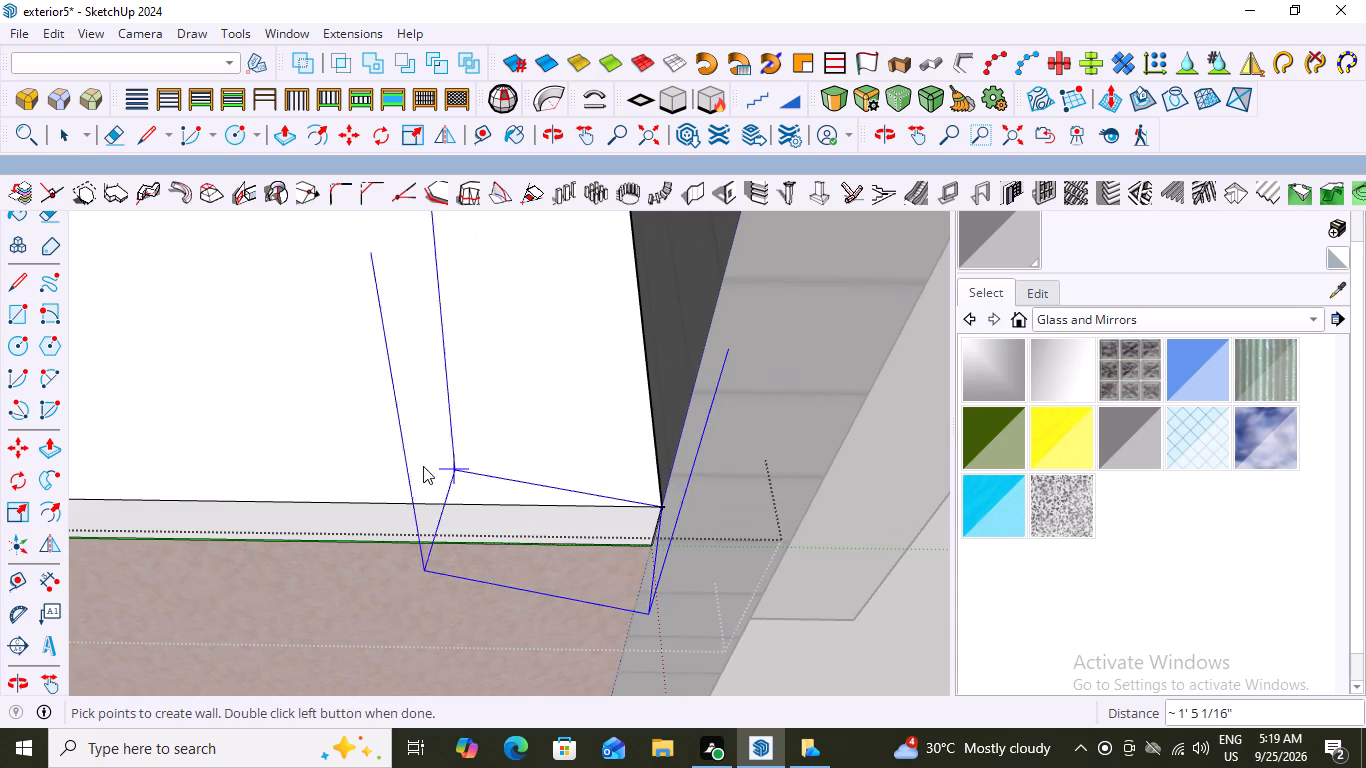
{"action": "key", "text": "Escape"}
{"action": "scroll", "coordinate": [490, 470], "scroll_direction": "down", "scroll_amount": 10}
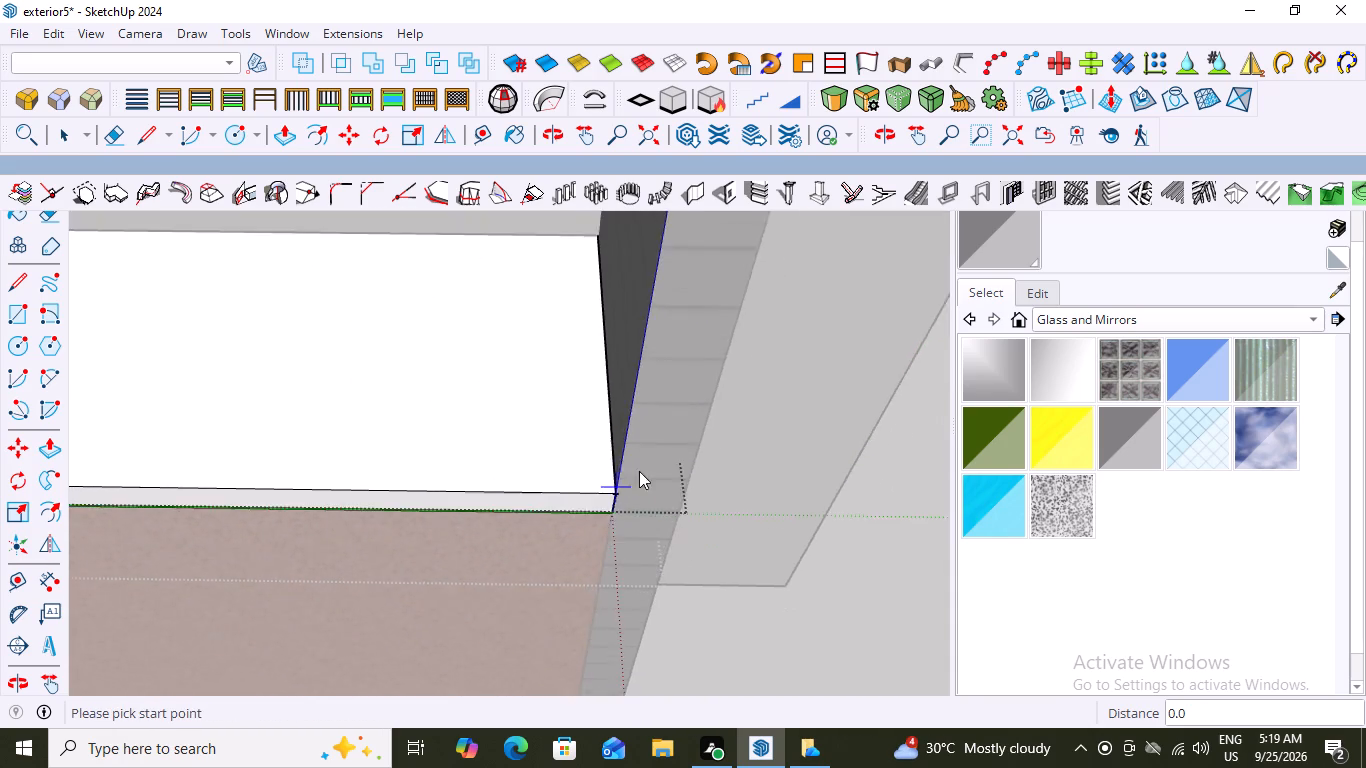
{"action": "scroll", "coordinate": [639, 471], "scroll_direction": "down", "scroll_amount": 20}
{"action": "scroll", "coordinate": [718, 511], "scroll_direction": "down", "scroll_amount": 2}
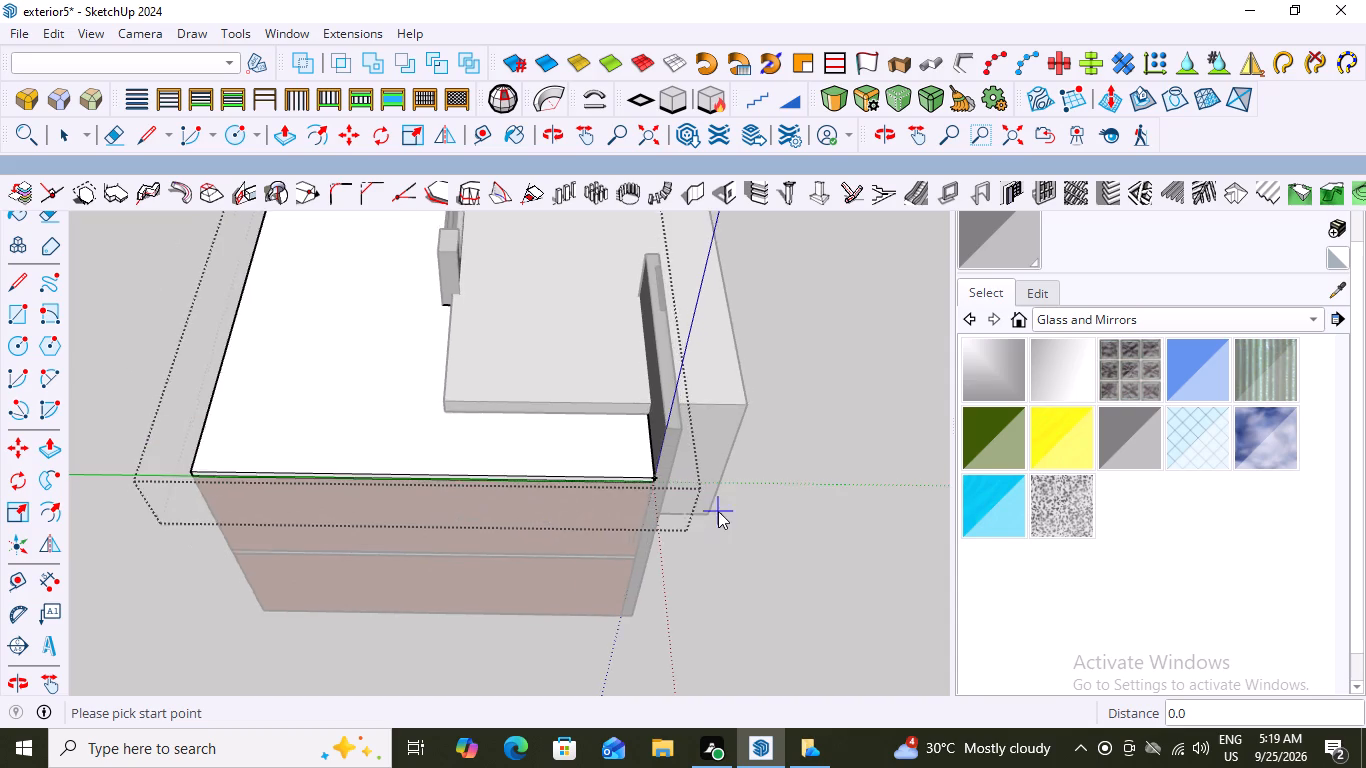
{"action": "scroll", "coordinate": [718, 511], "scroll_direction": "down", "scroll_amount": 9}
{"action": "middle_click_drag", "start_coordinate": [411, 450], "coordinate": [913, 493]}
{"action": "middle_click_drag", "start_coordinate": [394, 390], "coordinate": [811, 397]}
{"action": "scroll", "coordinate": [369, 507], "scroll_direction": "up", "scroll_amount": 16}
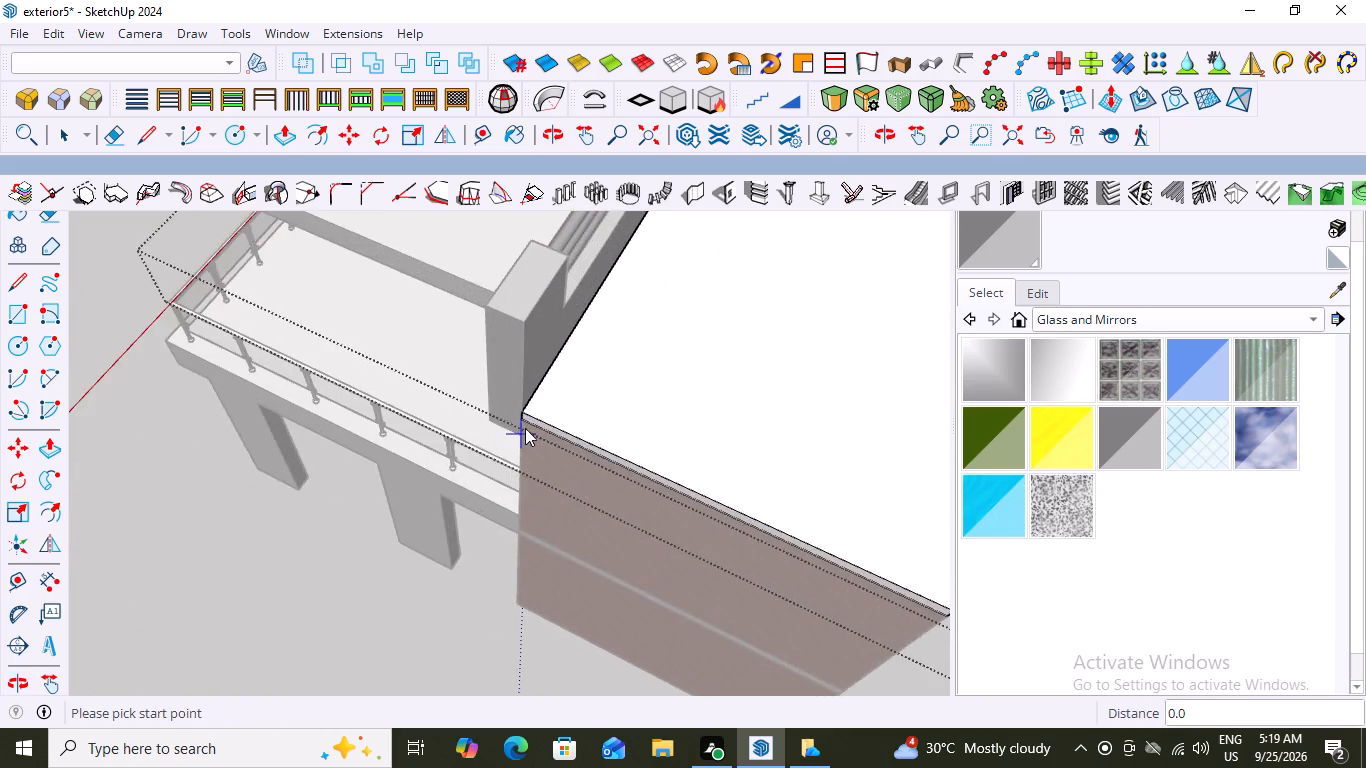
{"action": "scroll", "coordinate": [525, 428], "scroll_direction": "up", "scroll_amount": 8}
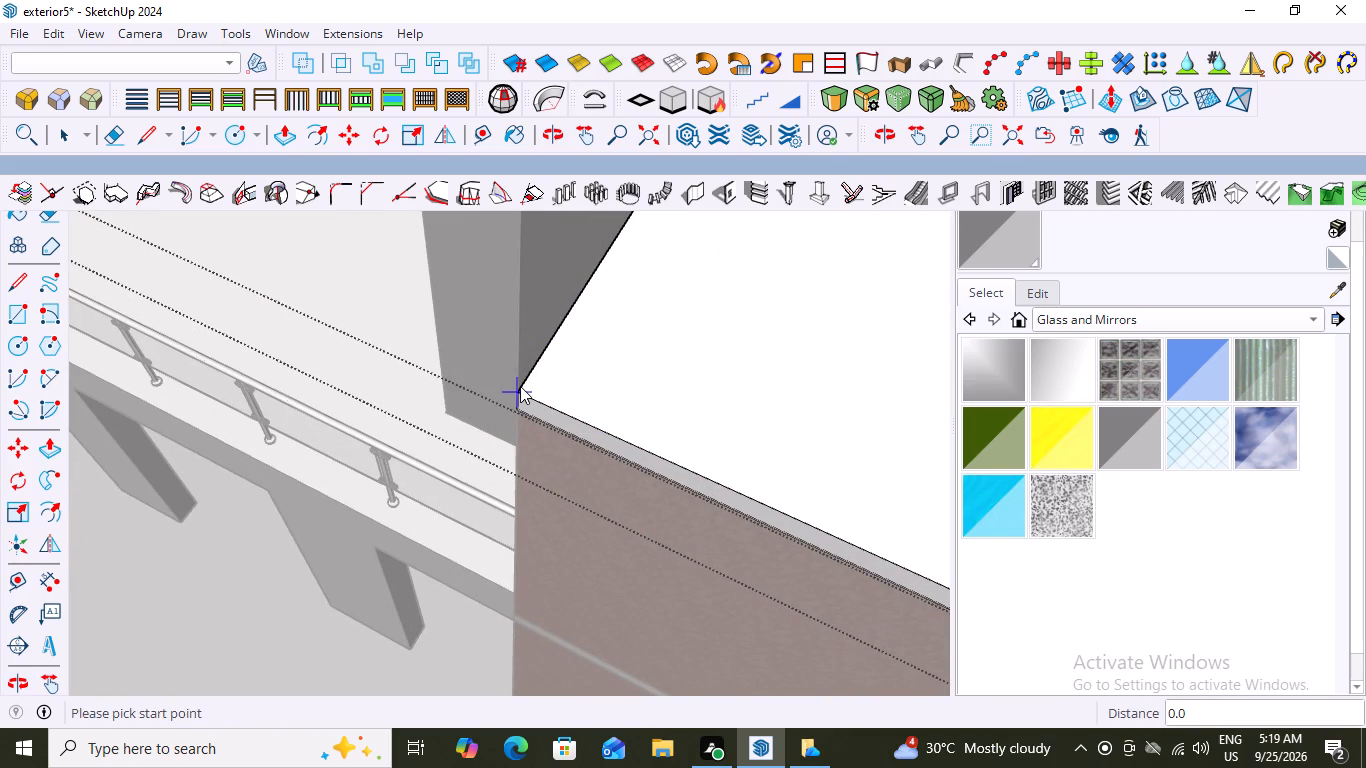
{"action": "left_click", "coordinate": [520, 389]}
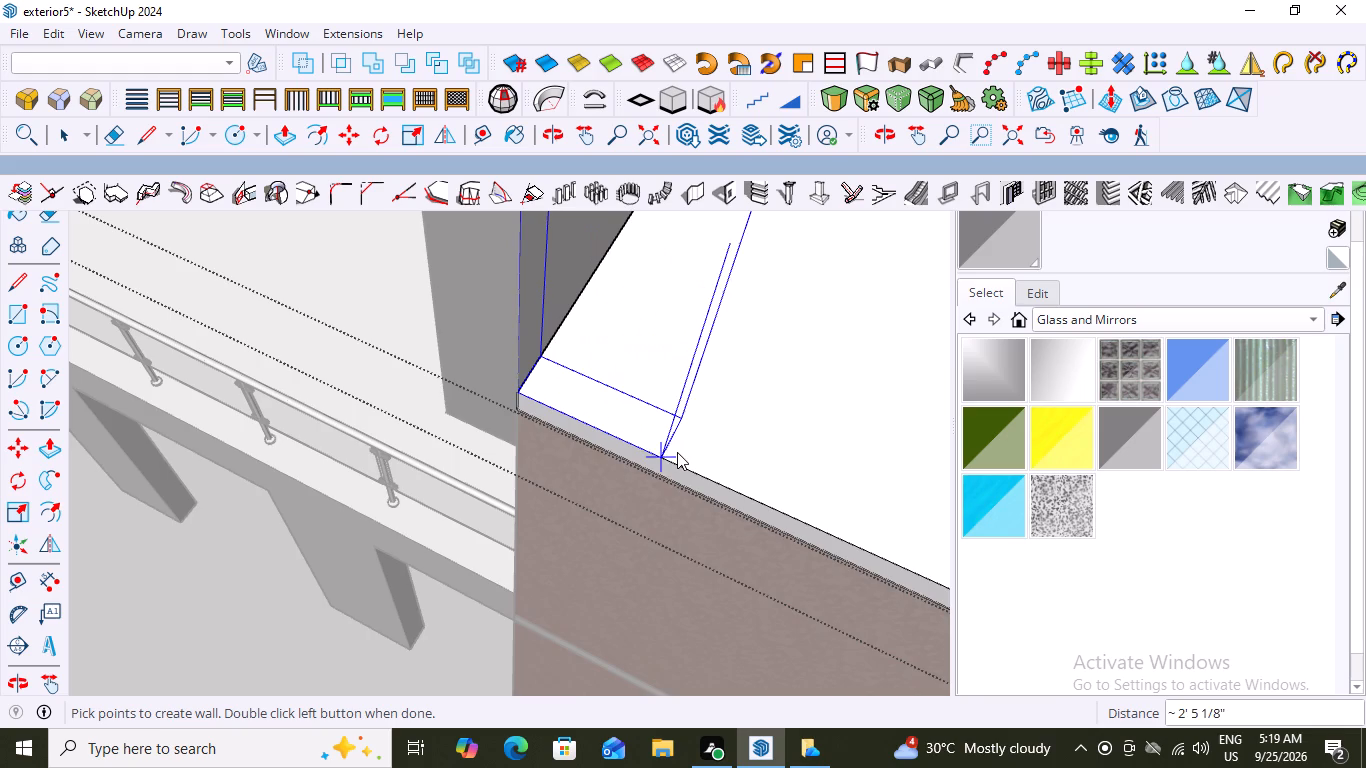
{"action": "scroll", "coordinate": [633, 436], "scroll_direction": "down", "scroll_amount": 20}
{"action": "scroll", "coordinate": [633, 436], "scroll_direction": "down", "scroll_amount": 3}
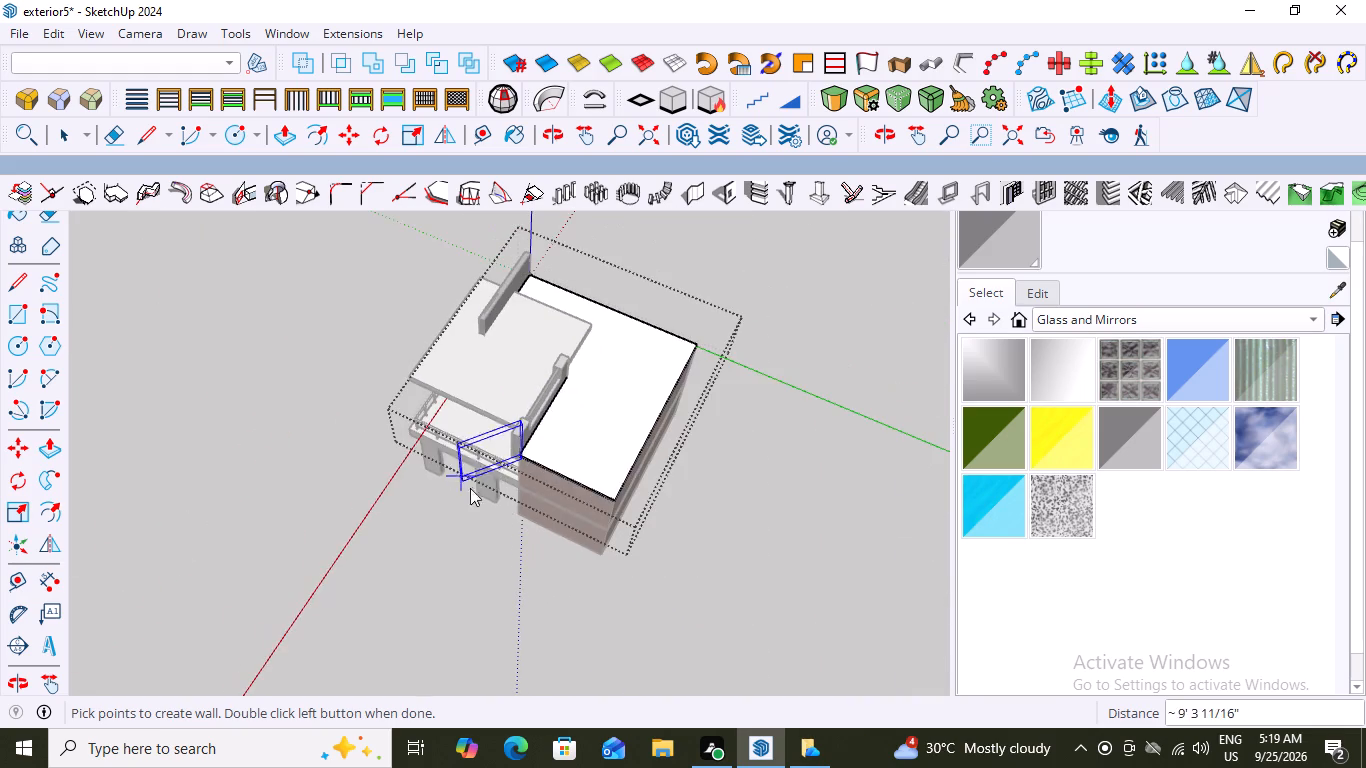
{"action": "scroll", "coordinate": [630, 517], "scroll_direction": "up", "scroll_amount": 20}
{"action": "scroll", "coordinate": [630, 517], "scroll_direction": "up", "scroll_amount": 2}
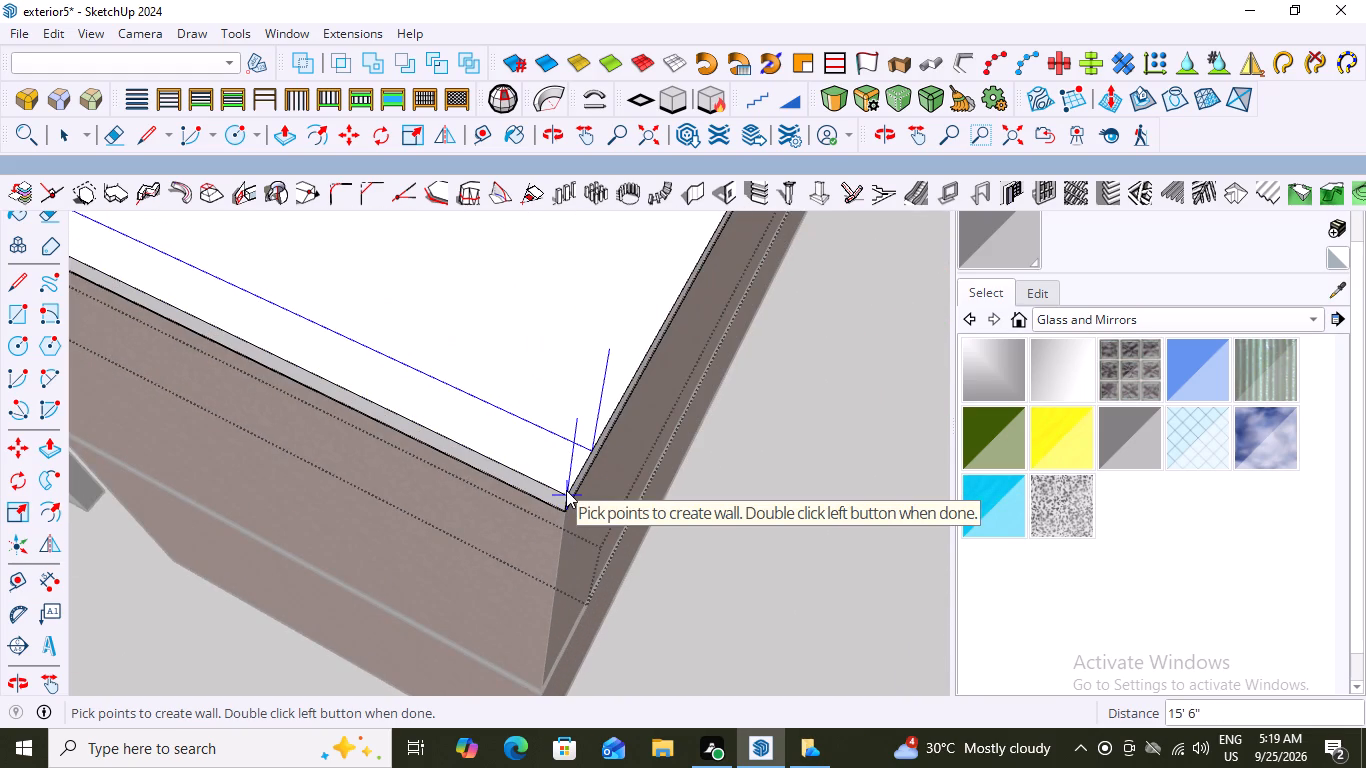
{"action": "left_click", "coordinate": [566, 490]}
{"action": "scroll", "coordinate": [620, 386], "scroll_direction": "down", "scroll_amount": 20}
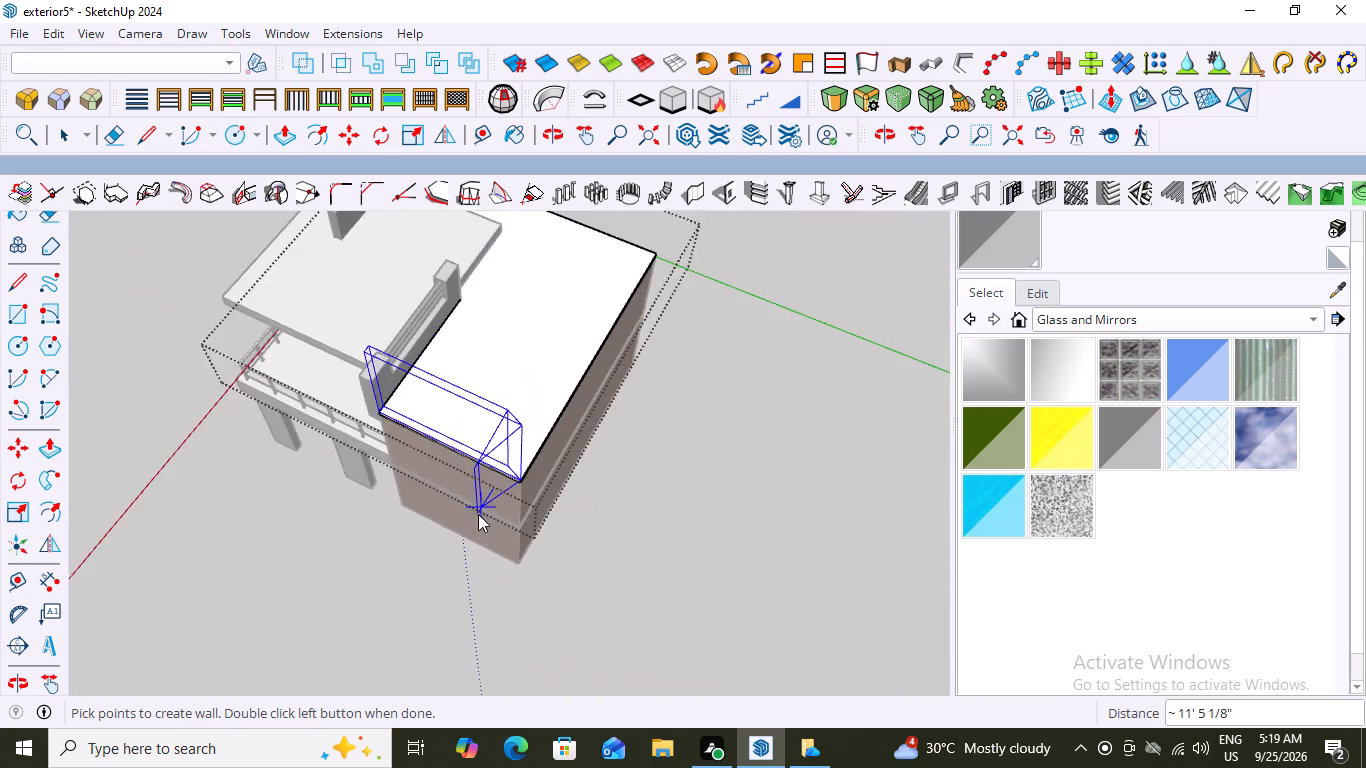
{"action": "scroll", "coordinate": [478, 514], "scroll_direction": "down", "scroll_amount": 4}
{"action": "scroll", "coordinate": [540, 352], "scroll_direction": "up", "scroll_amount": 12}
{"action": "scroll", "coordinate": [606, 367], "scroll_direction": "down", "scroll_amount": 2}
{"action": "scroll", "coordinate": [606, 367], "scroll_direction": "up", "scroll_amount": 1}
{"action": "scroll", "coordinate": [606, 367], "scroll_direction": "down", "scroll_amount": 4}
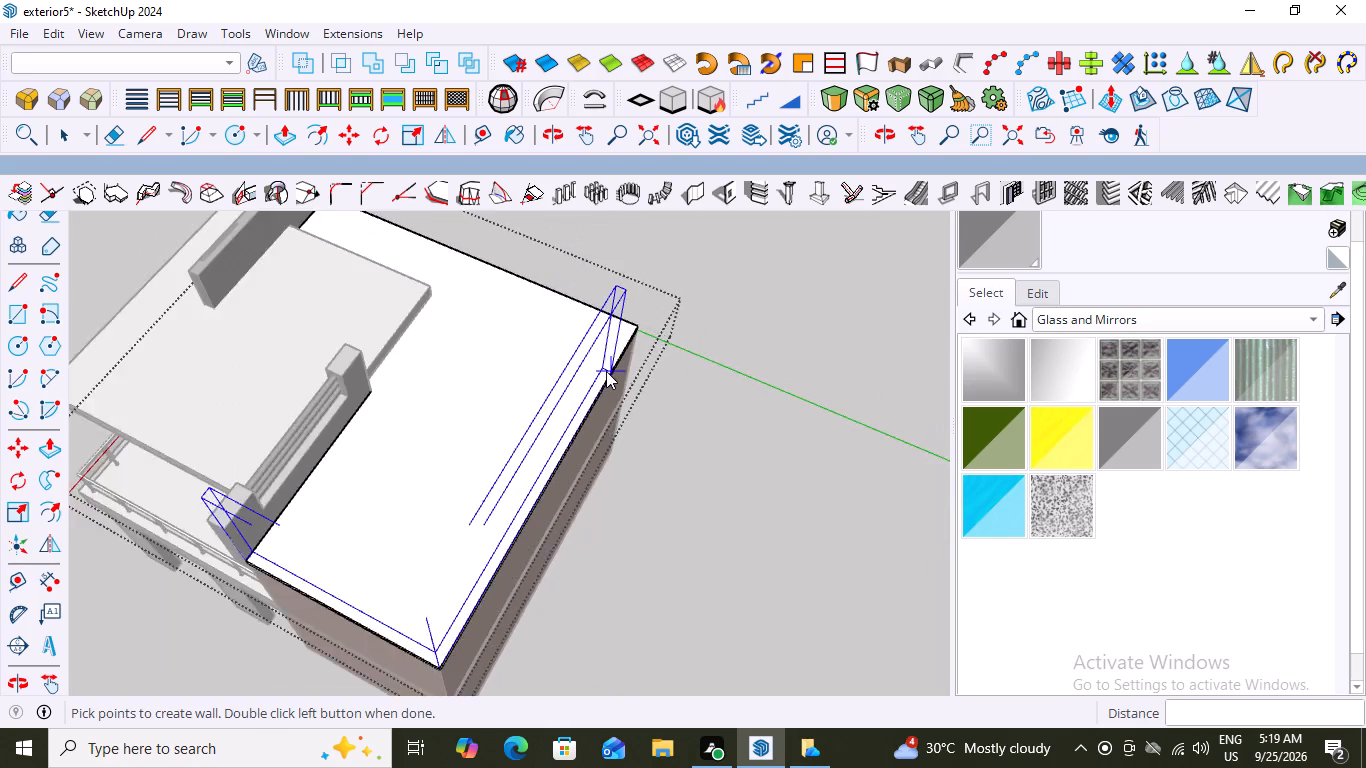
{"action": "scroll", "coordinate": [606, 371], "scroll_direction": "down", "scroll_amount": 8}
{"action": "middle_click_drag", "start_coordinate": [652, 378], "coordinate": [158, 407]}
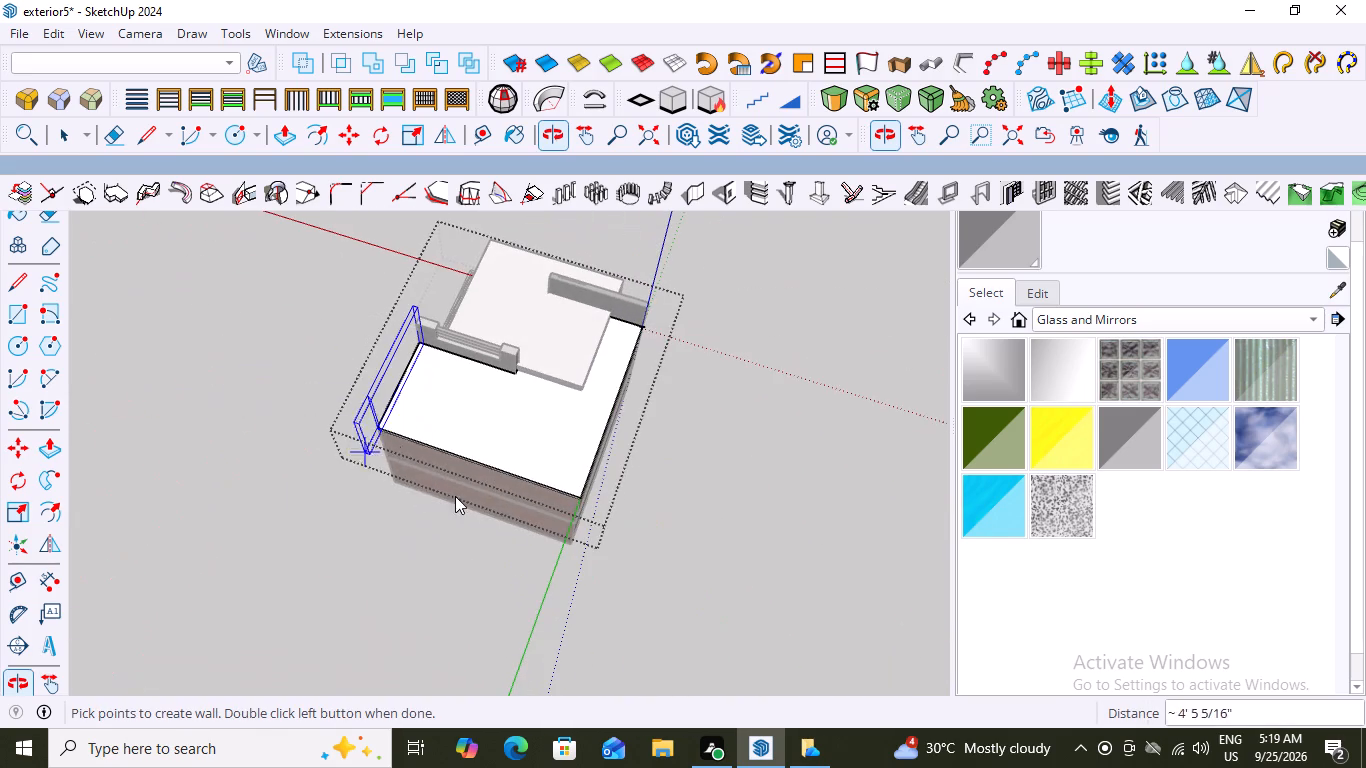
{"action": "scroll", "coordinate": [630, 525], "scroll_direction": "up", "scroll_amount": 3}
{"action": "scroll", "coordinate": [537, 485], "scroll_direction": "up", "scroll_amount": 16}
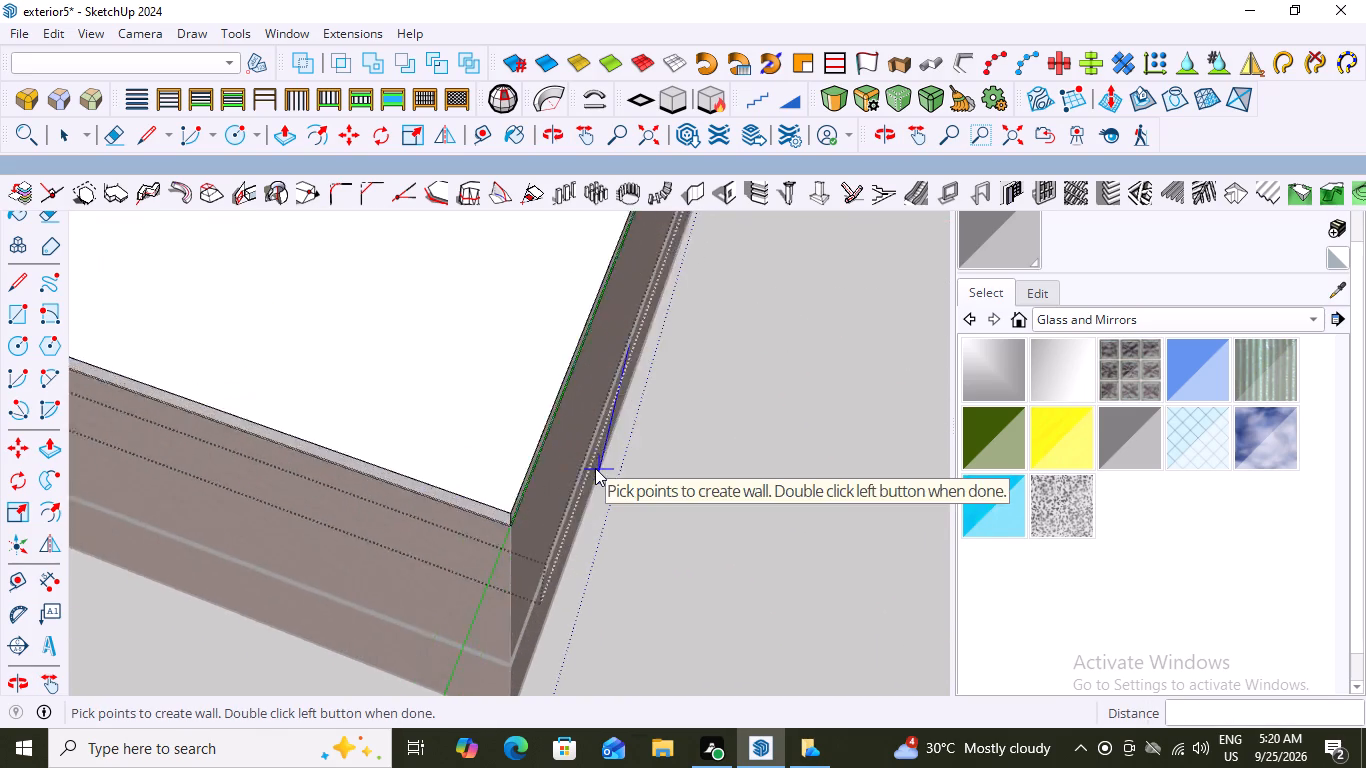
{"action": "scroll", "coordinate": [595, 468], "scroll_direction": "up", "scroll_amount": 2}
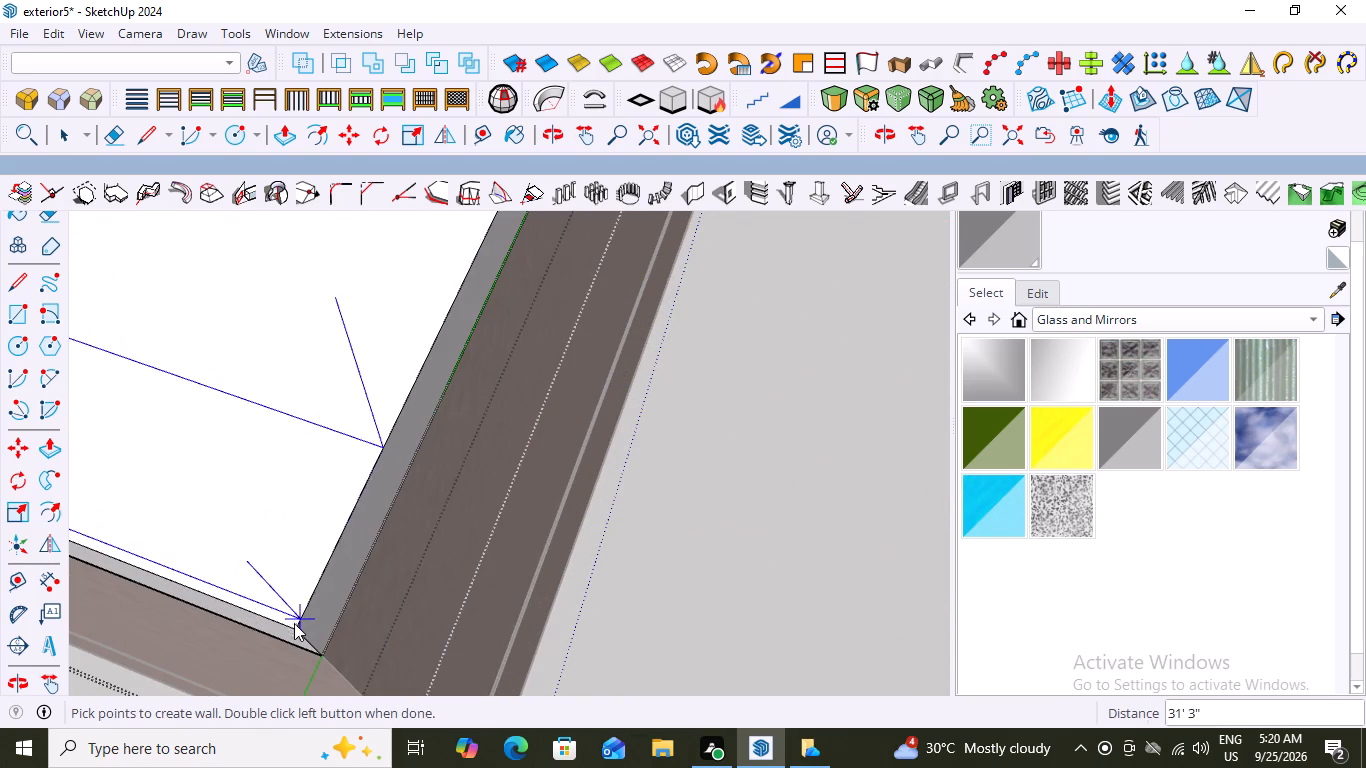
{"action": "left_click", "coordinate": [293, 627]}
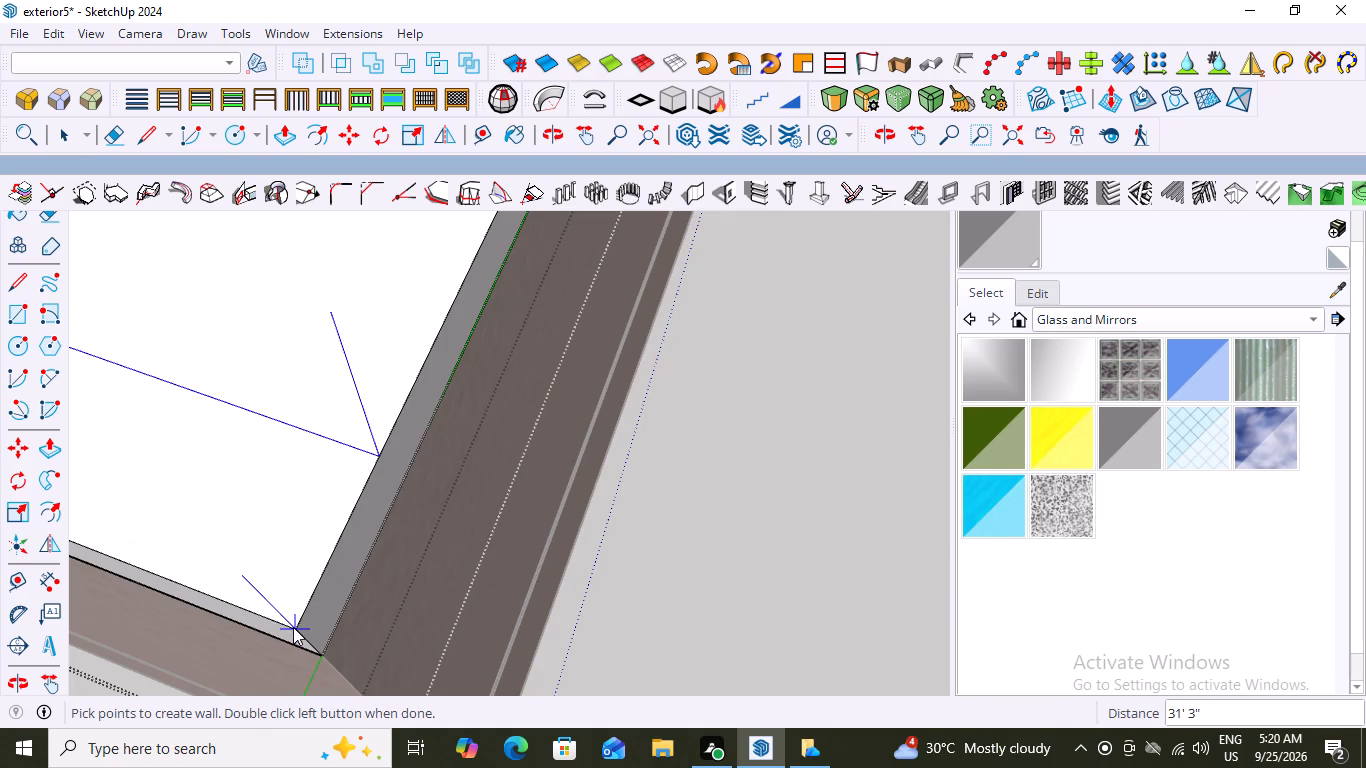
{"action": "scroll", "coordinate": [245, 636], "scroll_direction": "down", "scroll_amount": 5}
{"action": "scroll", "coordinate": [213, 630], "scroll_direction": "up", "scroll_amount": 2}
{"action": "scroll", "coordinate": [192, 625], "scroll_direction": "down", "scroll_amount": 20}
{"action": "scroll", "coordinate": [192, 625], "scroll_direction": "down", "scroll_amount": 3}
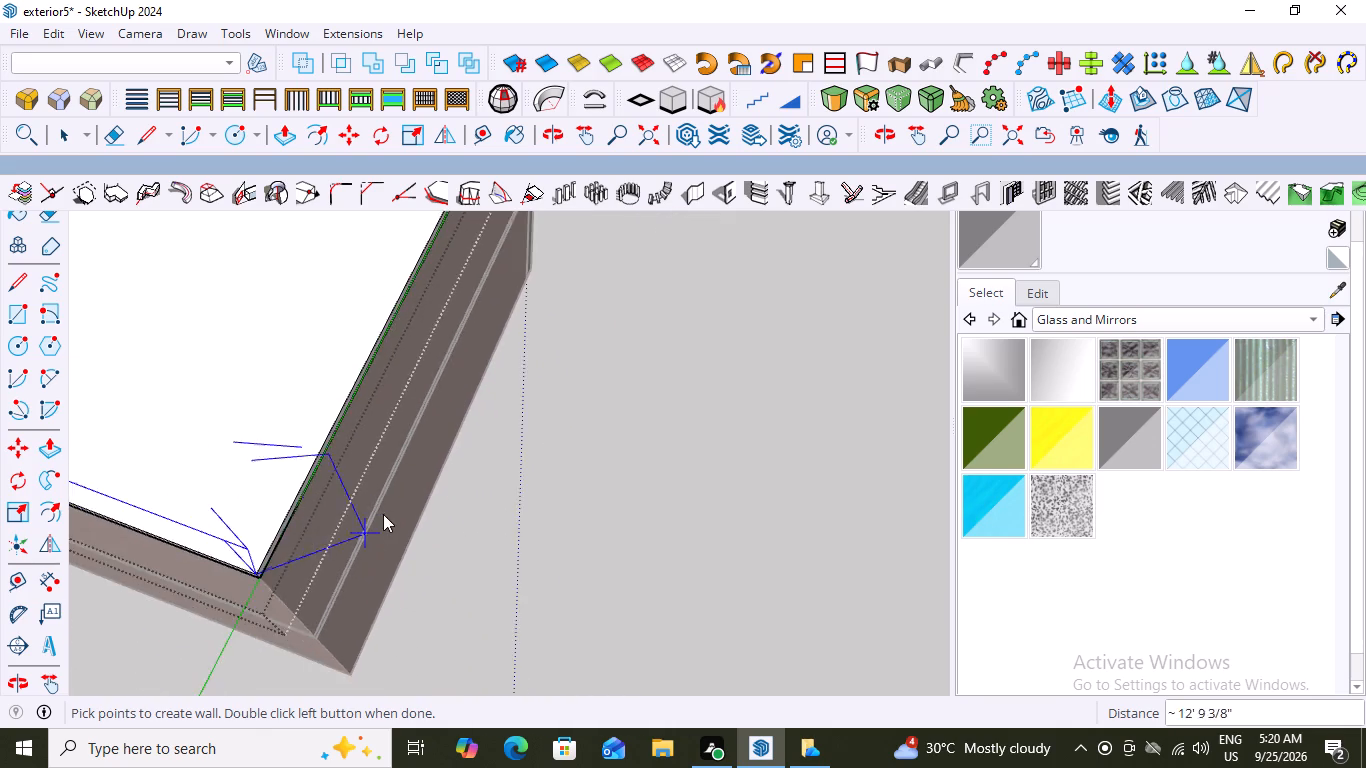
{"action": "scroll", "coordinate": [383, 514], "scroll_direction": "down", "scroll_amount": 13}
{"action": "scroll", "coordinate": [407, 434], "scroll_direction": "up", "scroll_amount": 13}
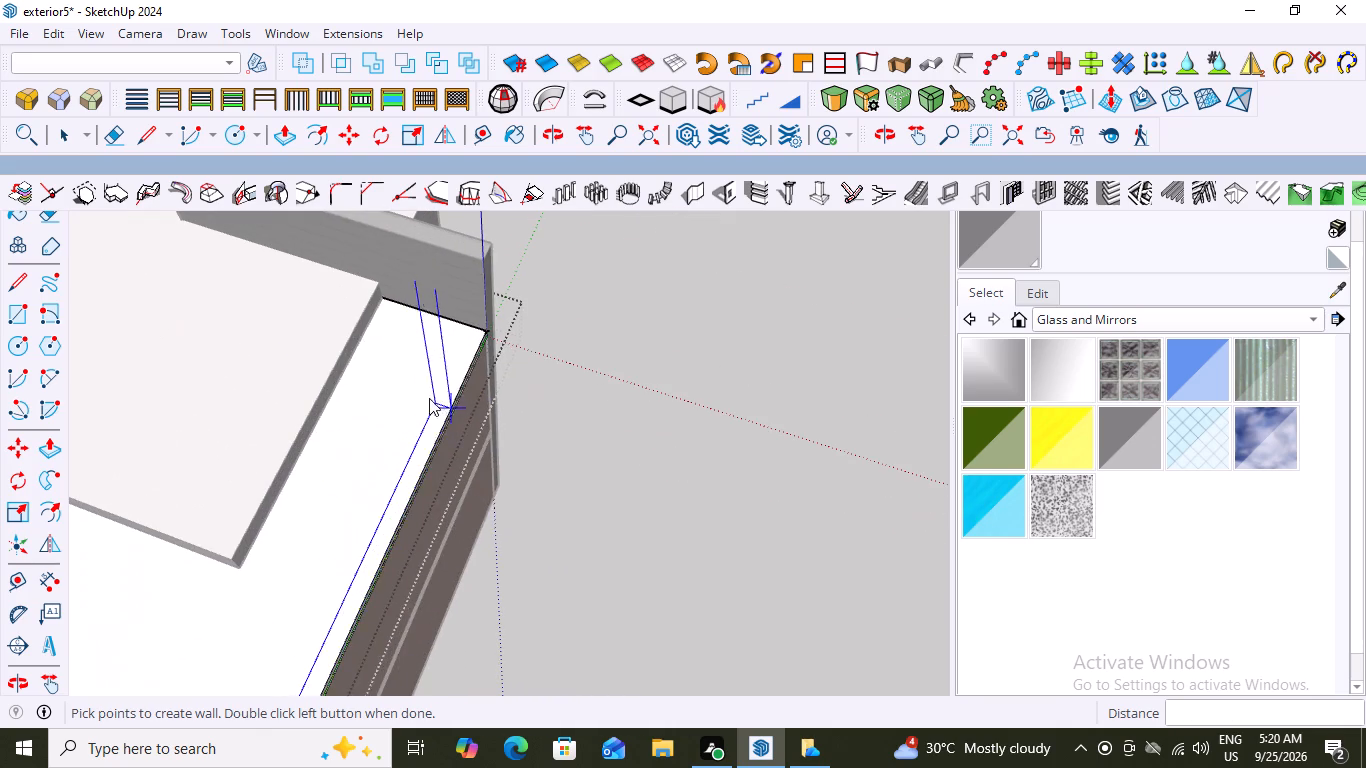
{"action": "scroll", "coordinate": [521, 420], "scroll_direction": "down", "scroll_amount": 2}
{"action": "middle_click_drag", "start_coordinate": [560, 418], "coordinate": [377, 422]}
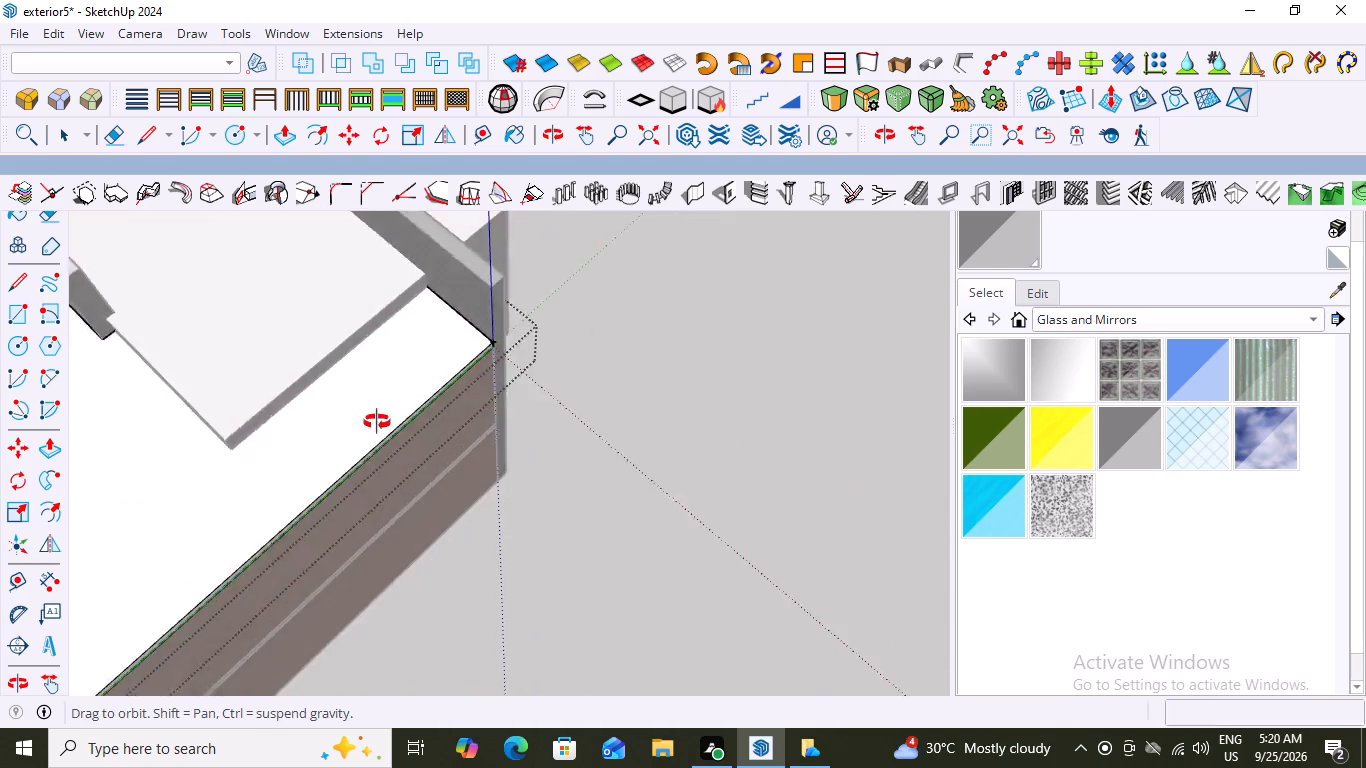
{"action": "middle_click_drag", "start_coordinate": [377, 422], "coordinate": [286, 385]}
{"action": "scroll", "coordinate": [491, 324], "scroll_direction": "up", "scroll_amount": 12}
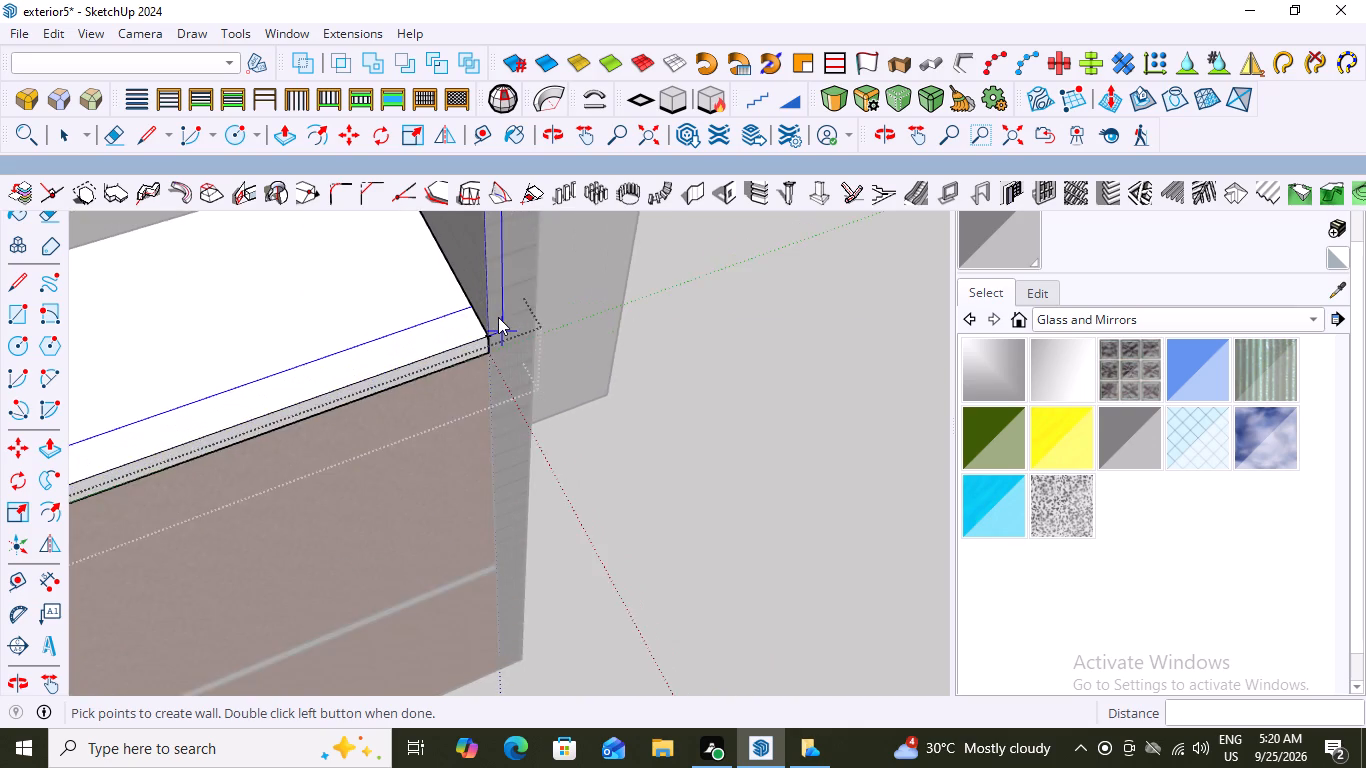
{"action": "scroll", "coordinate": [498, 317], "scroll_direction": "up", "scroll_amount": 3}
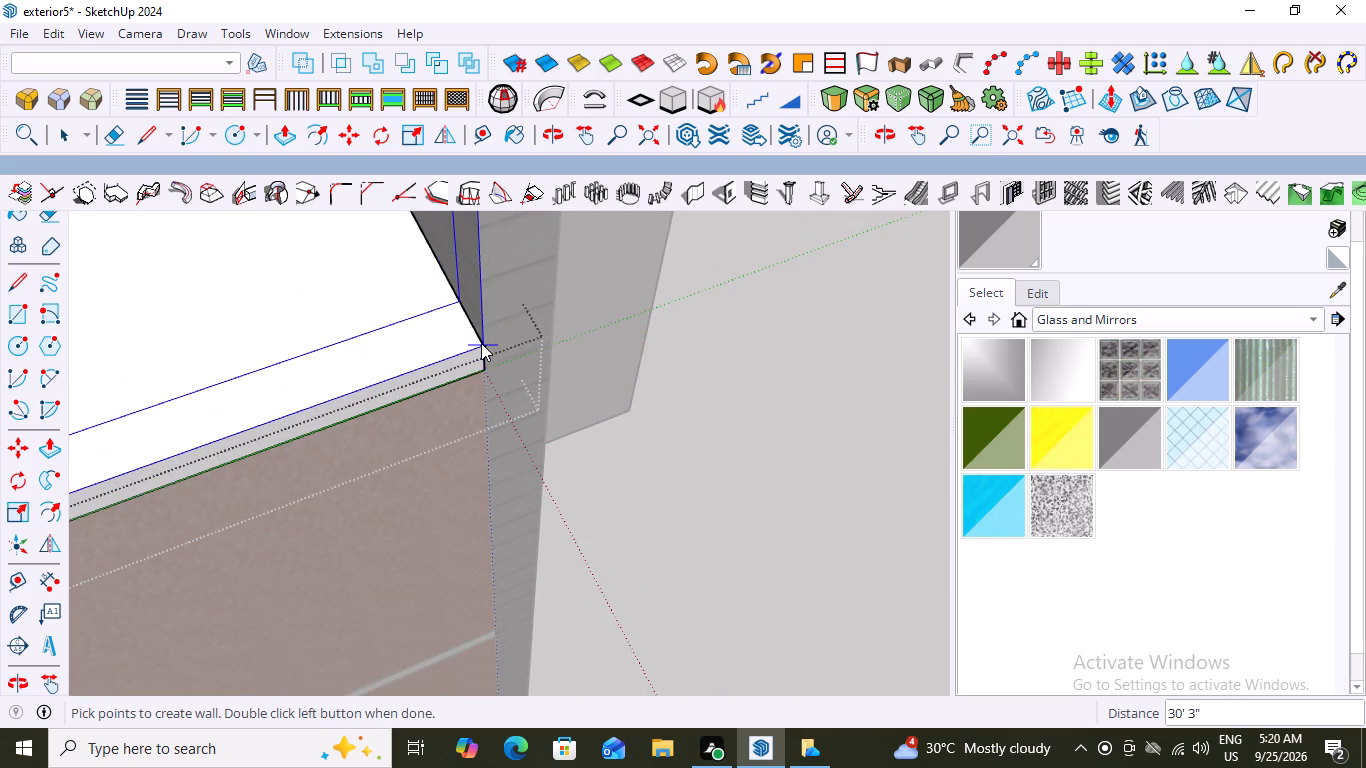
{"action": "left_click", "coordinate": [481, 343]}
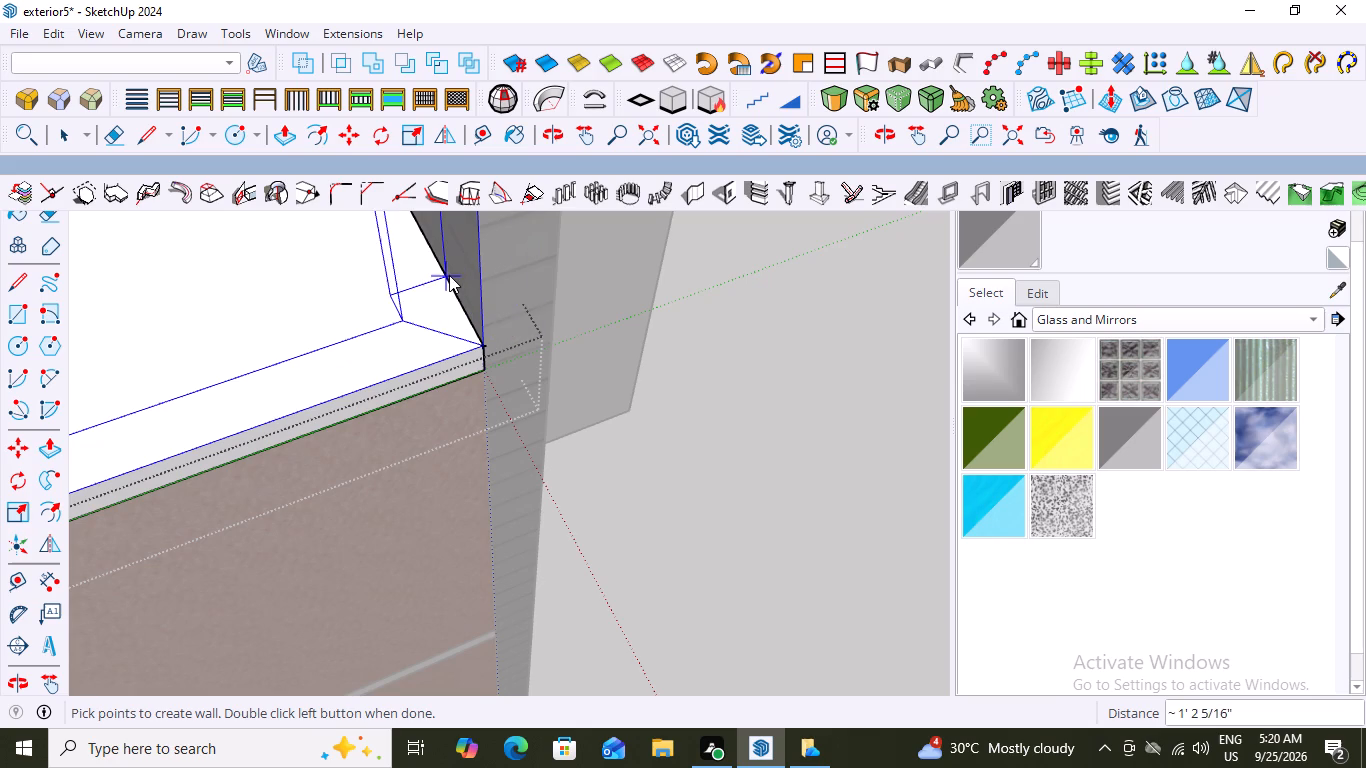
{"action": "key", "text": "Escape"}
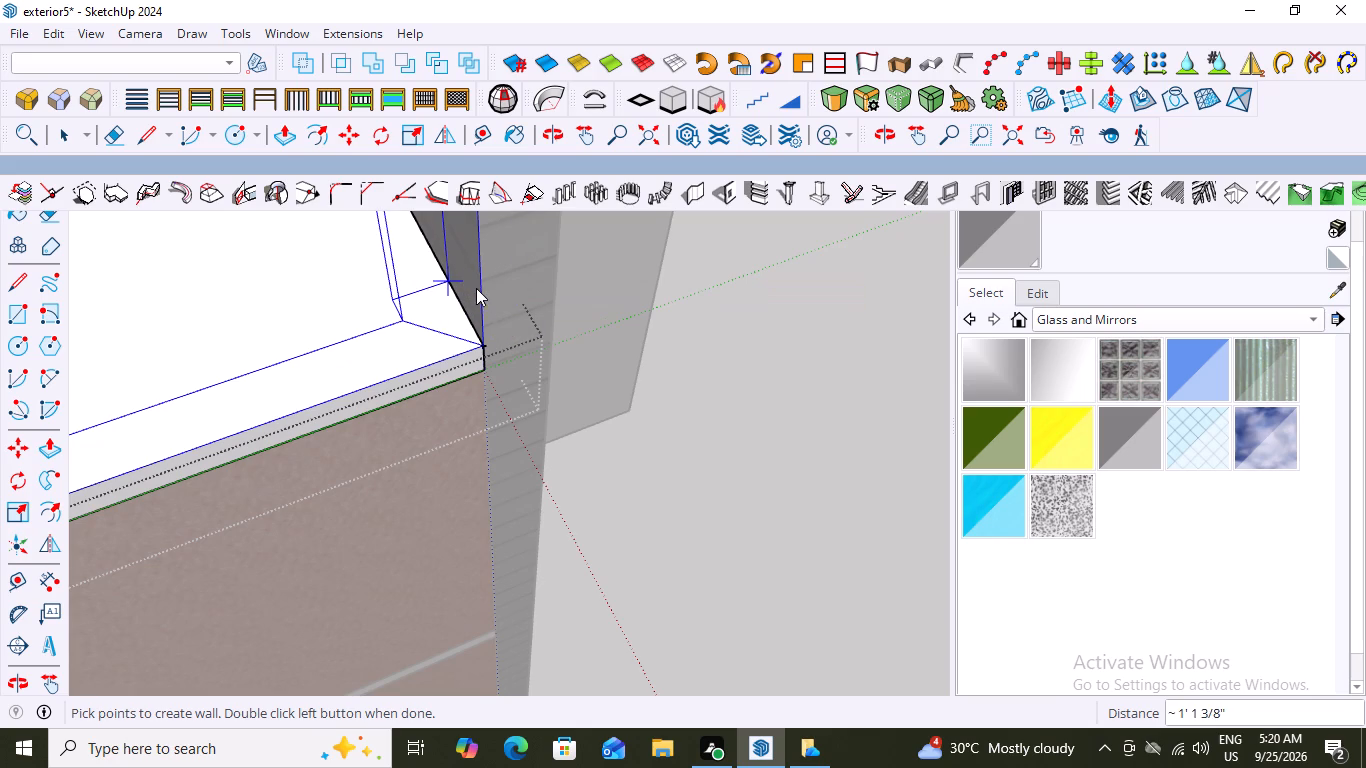
Start the wall at the slab corner beside the louvred parapet over the balcony and run its first segment 15' 6" to the next outer corner.
{"action": "scroll", "coordinate": [602, 376], "scroll_direction": "down", "scroll_amount": 5}
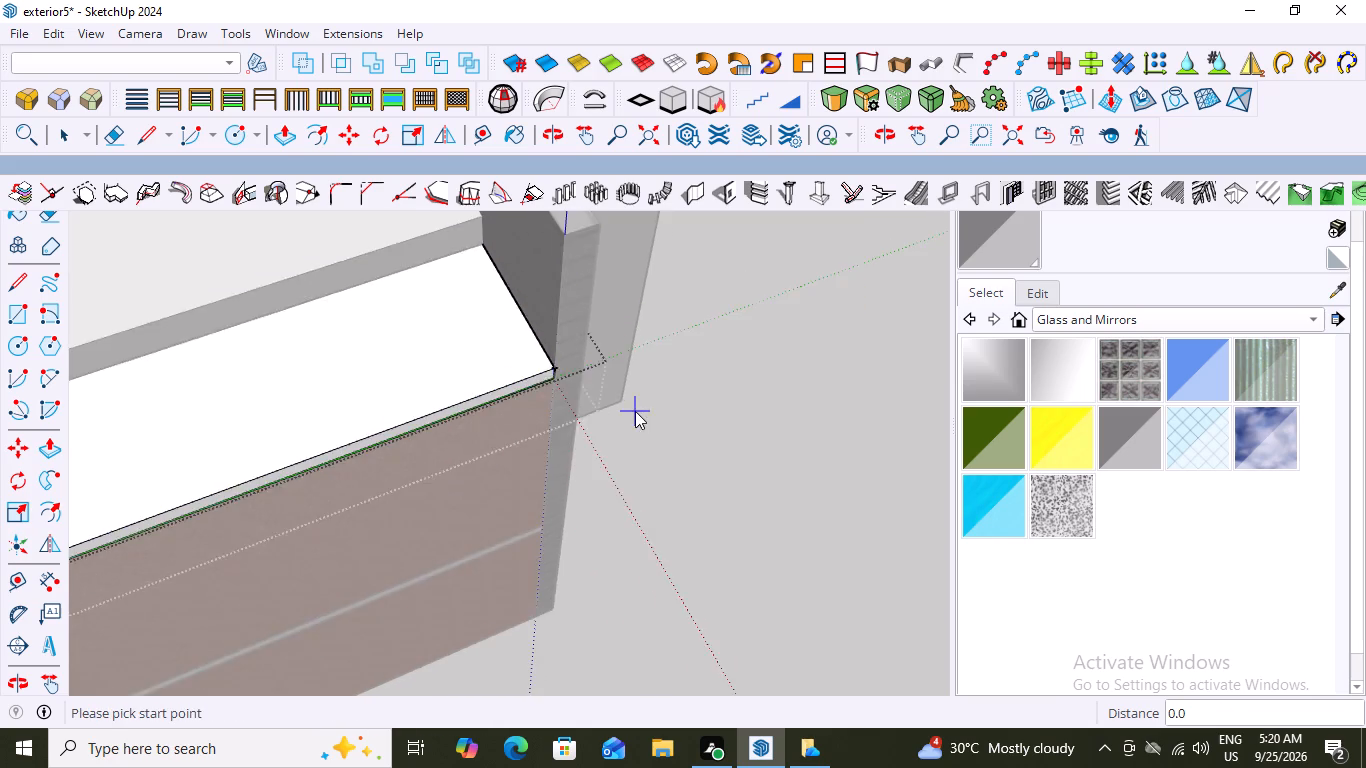
{"action": "scroll", "coordinate": [635, 411], "scroll_direction": "down", "scroll_amount": 7}
{"action": "scroll", "coordinate": [139, 443], "scroll_direction": "down", "scroll_amount": 10}
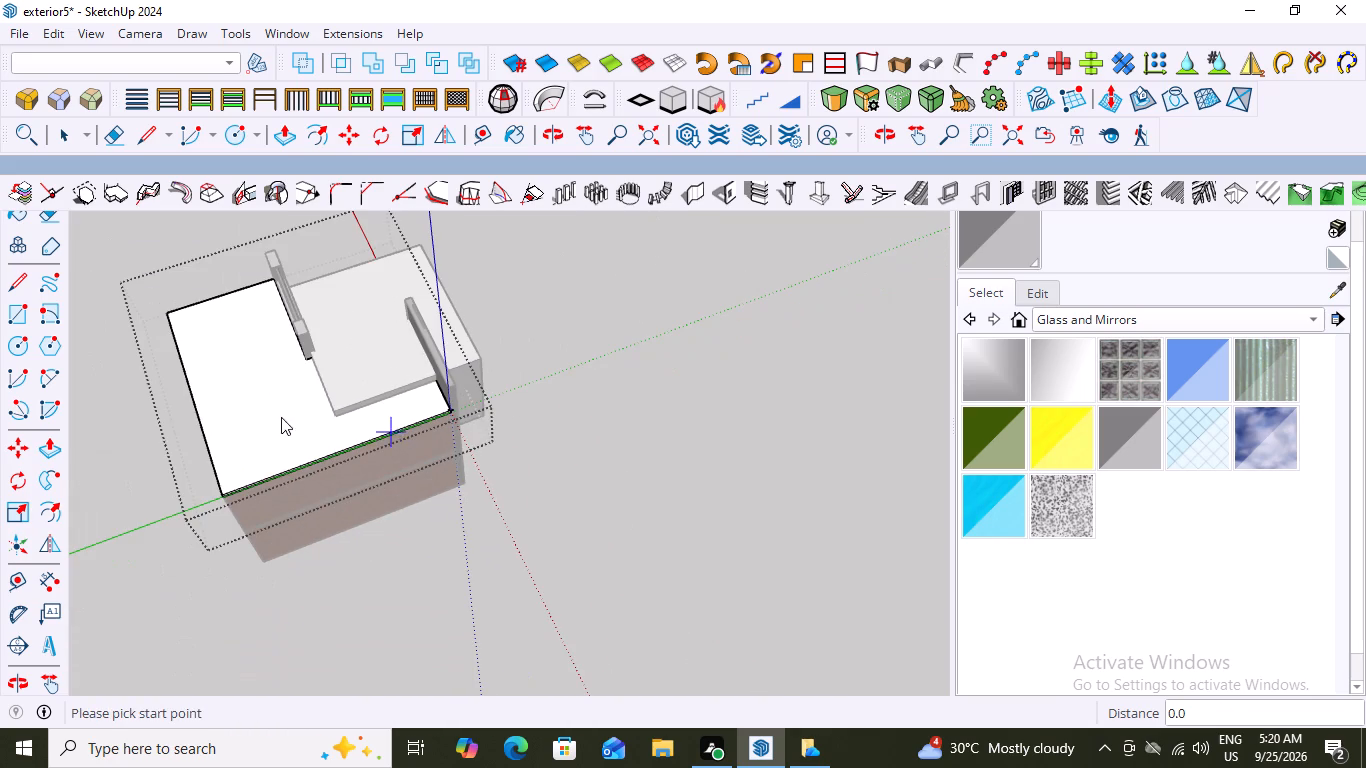
{"action": "middle_click_drag", "start_coordinate": [155, 323], "coordinate": [694, 288]}
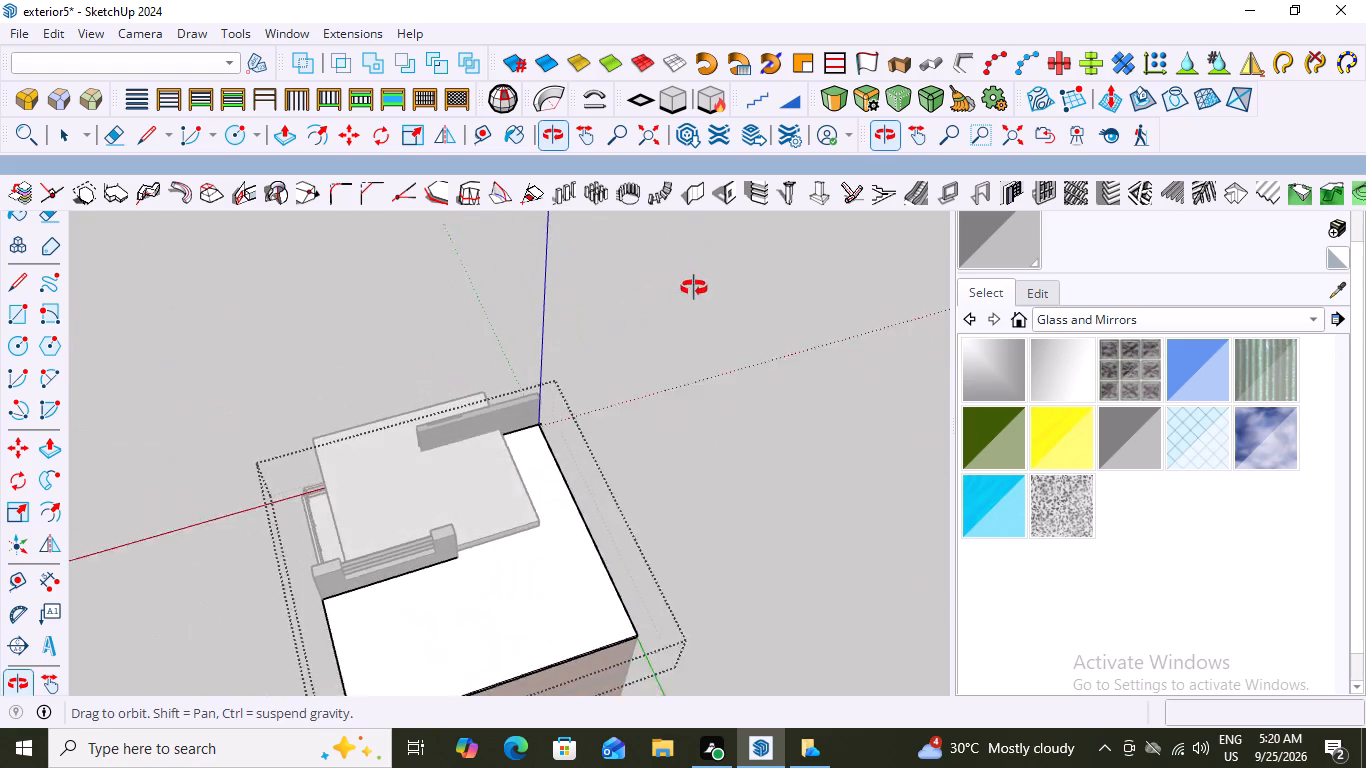
{"action": "middle_click_drag", "start_coordinate": [694, 288], "coordinate": [699, 288]}
{"action": "scroll", "coordinate": [525, 434], "scroll_direction": "down", "scroll_amount": 4}
{"action": "scroll", "coordinate": [378, 602], "scroll_direction": "up", "scroll_amount": 13}
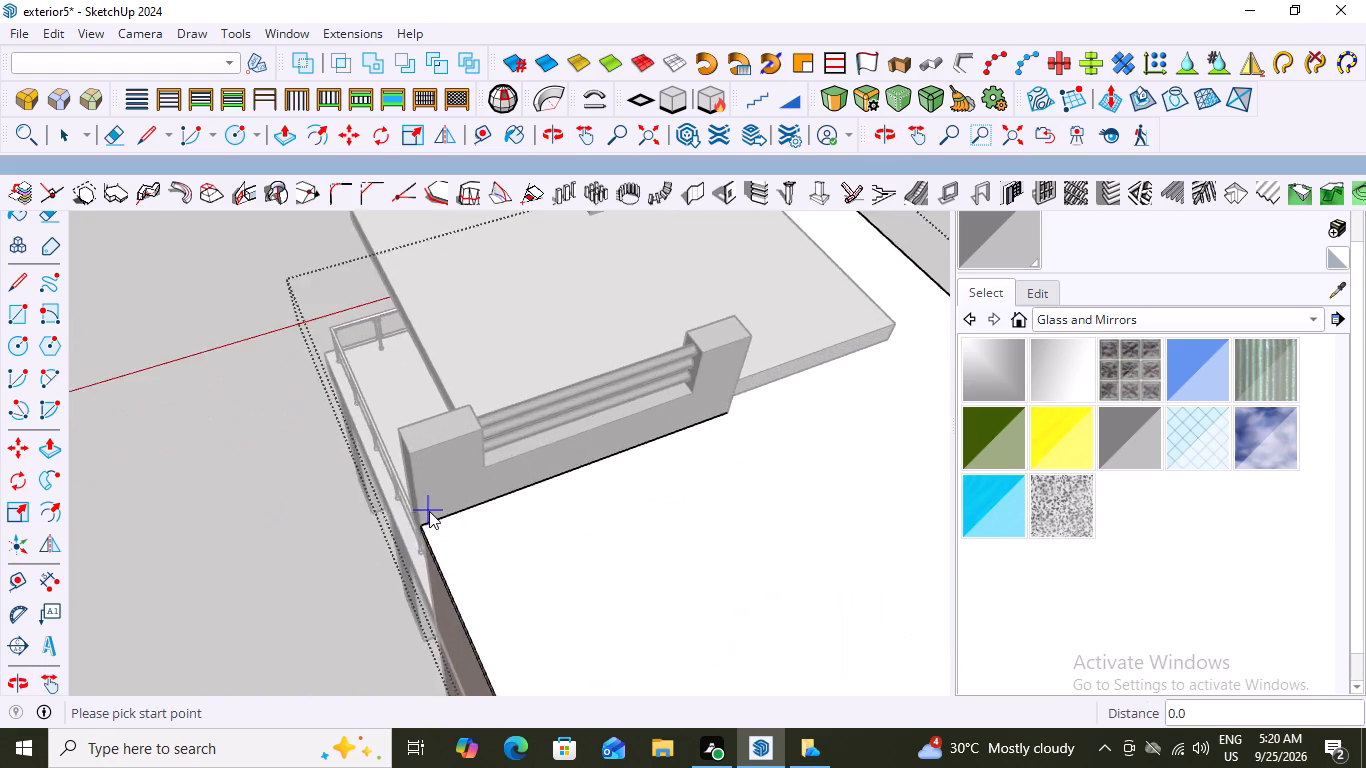
{"action": "scroll", "coordinate": [429, 511], "scroll_direction": "up", "scroll_amount": 20}
{"action": "scroll", "coordinate": [429, 511], "scroll_direction": "up", "scroll_amount": 4}
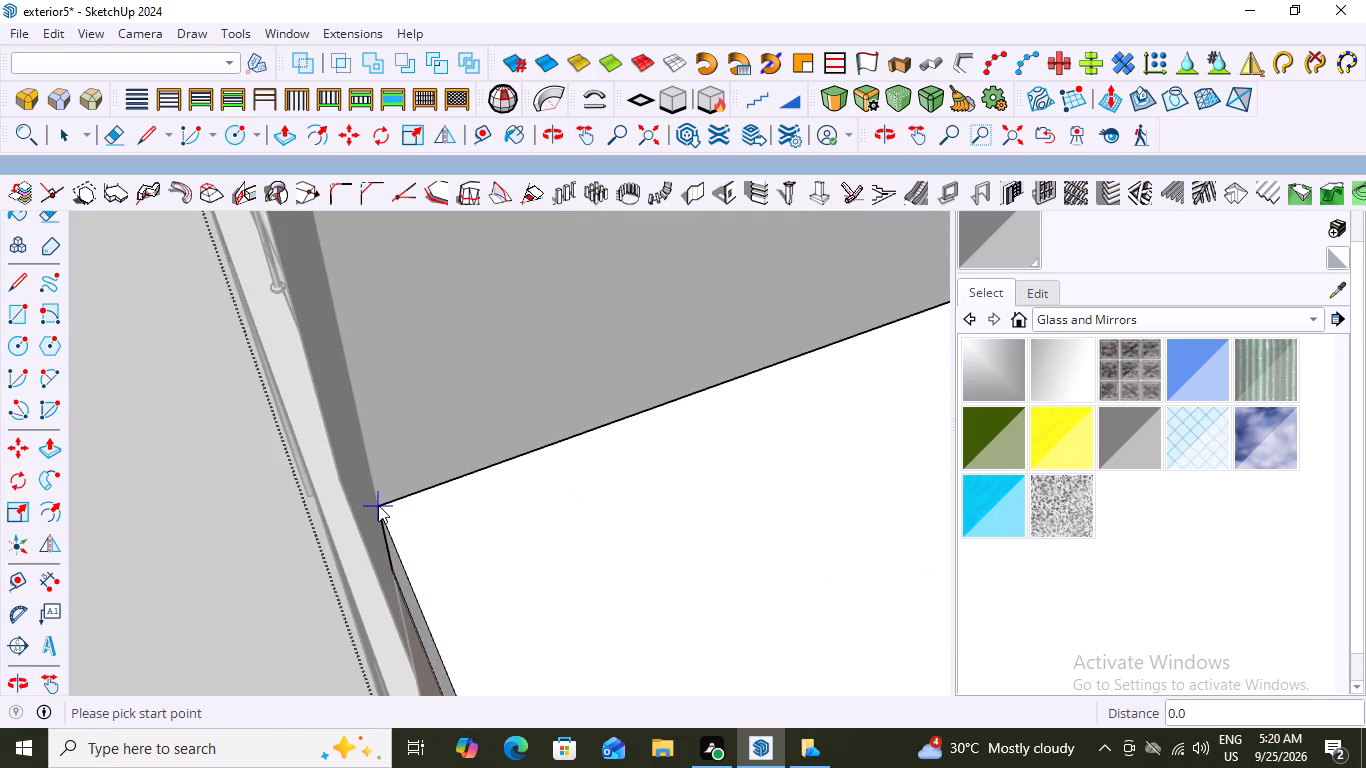
{"action": "left_click", "coordinate": [378, 505]}
{"action": "scroll", "coordinate": [426, 518], "scroll_direction": "down", "scroll_amount": 14}
{"action": "scroll", "coordinate": [438, 397], "scroll_direction": "down", "scroll_amount": 5}
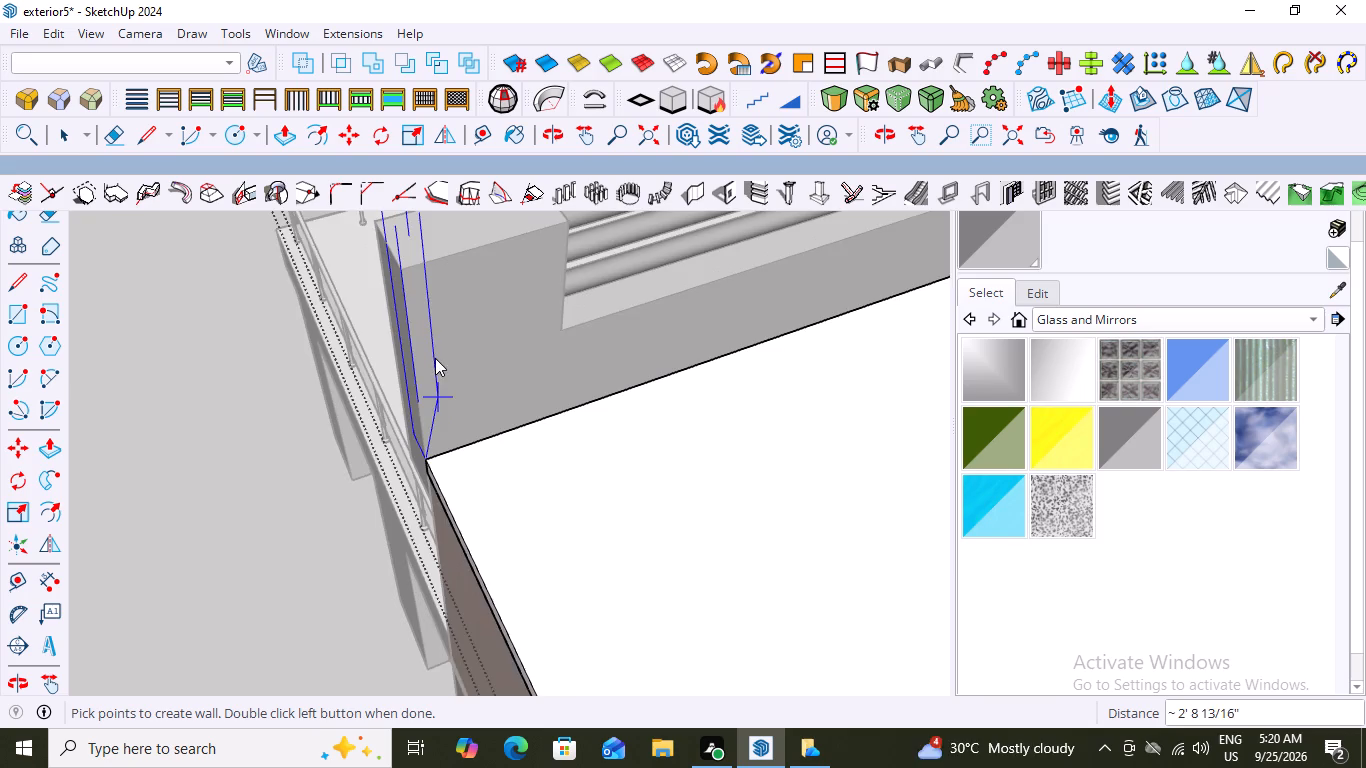
{"action": "scroll", "coordinate": [432, 325], "scroll_direction": "down", "scroll_amount": 16}
{"action": "scroll", "coordinate": [500, 527], "scroll_direction": "up", "scroll_amount": 6}
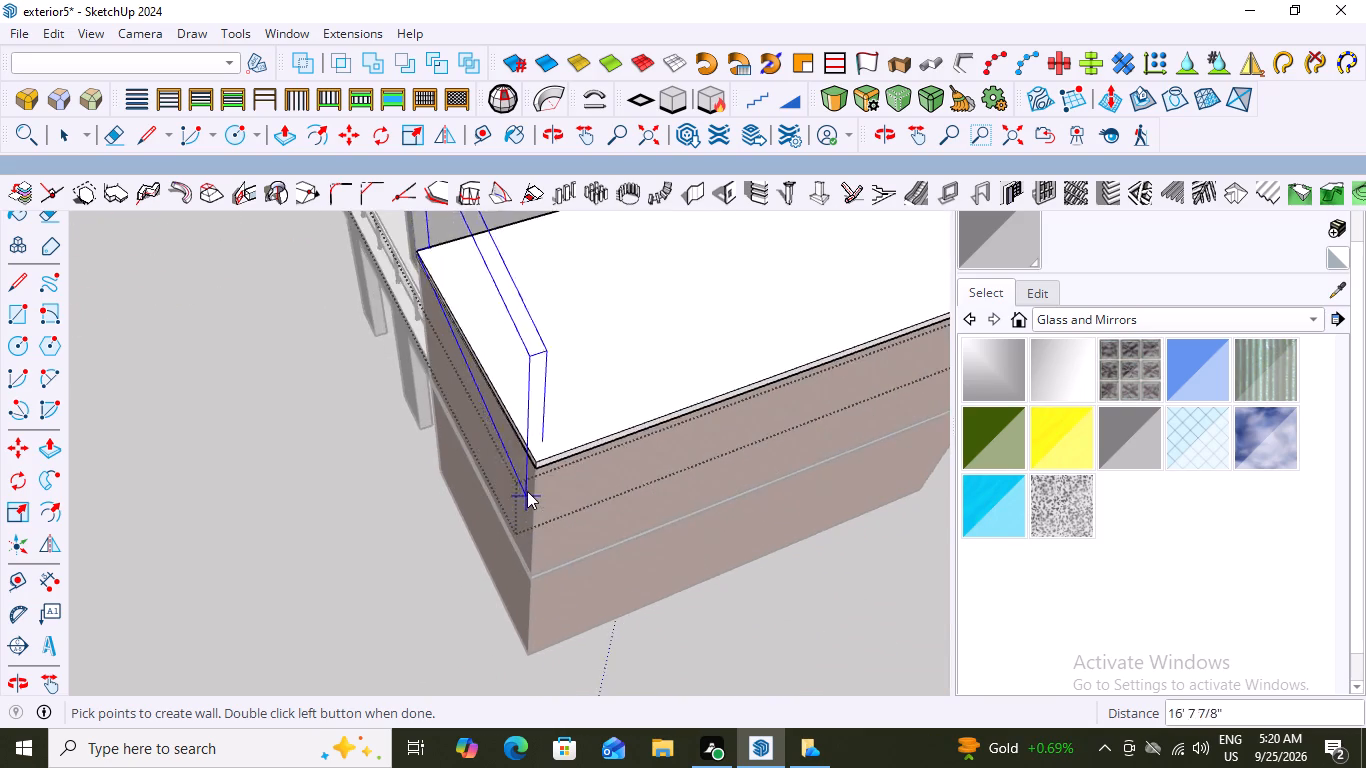
{"action": "scroll", "coordinate": [527, 491], "scroll_direction": "up", "scroll_amount": 6}
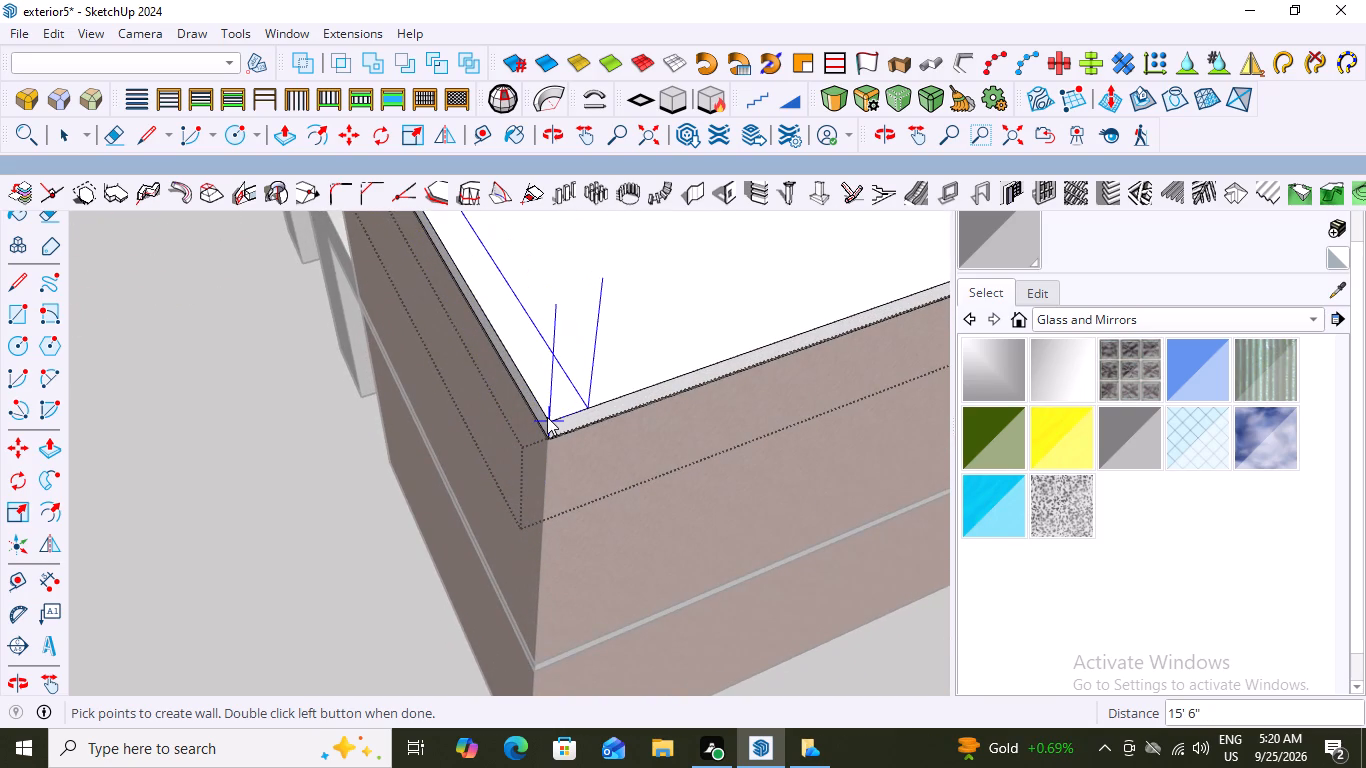
{"action": "left_click", "coordinate": [548, 418]}
Continue the wall 31' 3" along the slab's long outer edge to the far corner.
{"action": "scroll", "coordinate": [377, 508], "scroll_direction": "down", "scroll_amount": 7}
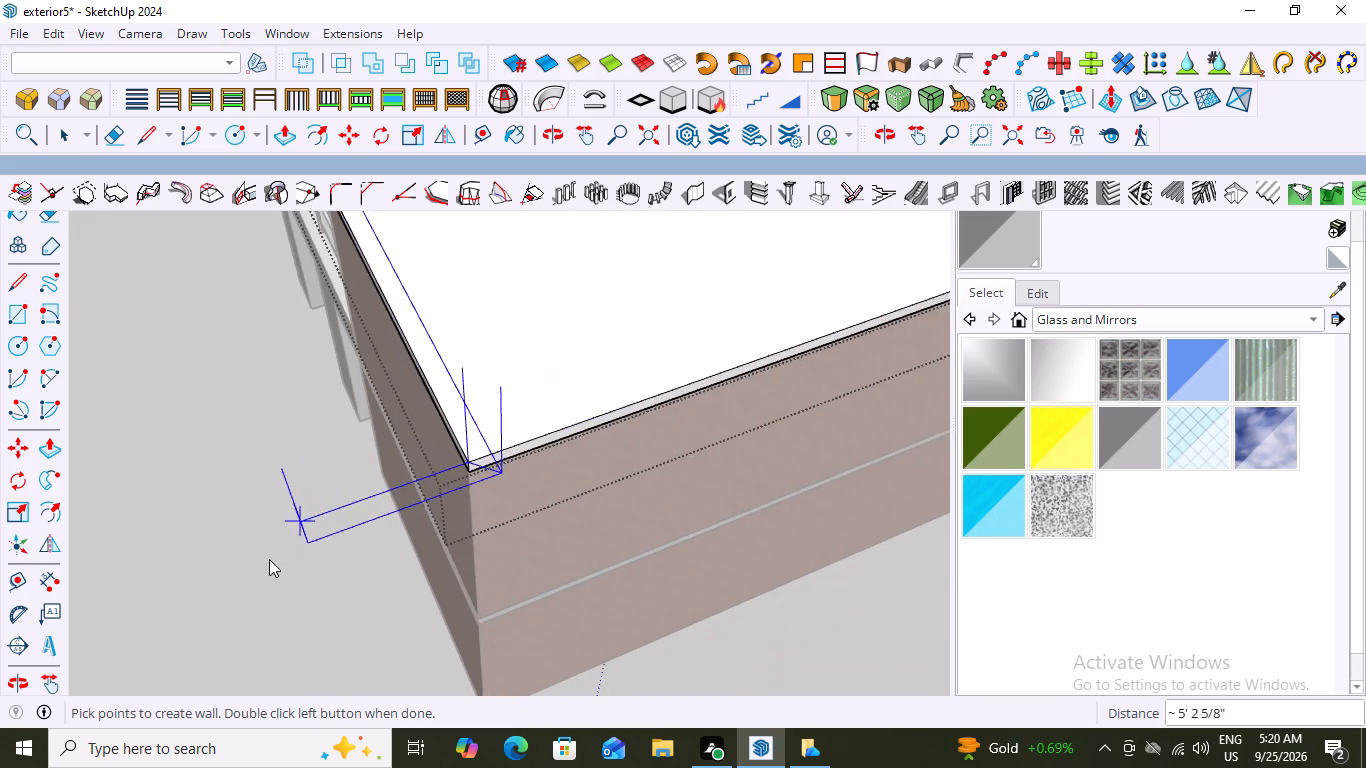
{"action": "scroll", "coordinate": [269, 559], "scroll_direction": "down", "scroll_amount": 11}
{"action": "scroll", "coordinate": [662, 399], "scroll_direction": "up", "scroll_amount": 9}
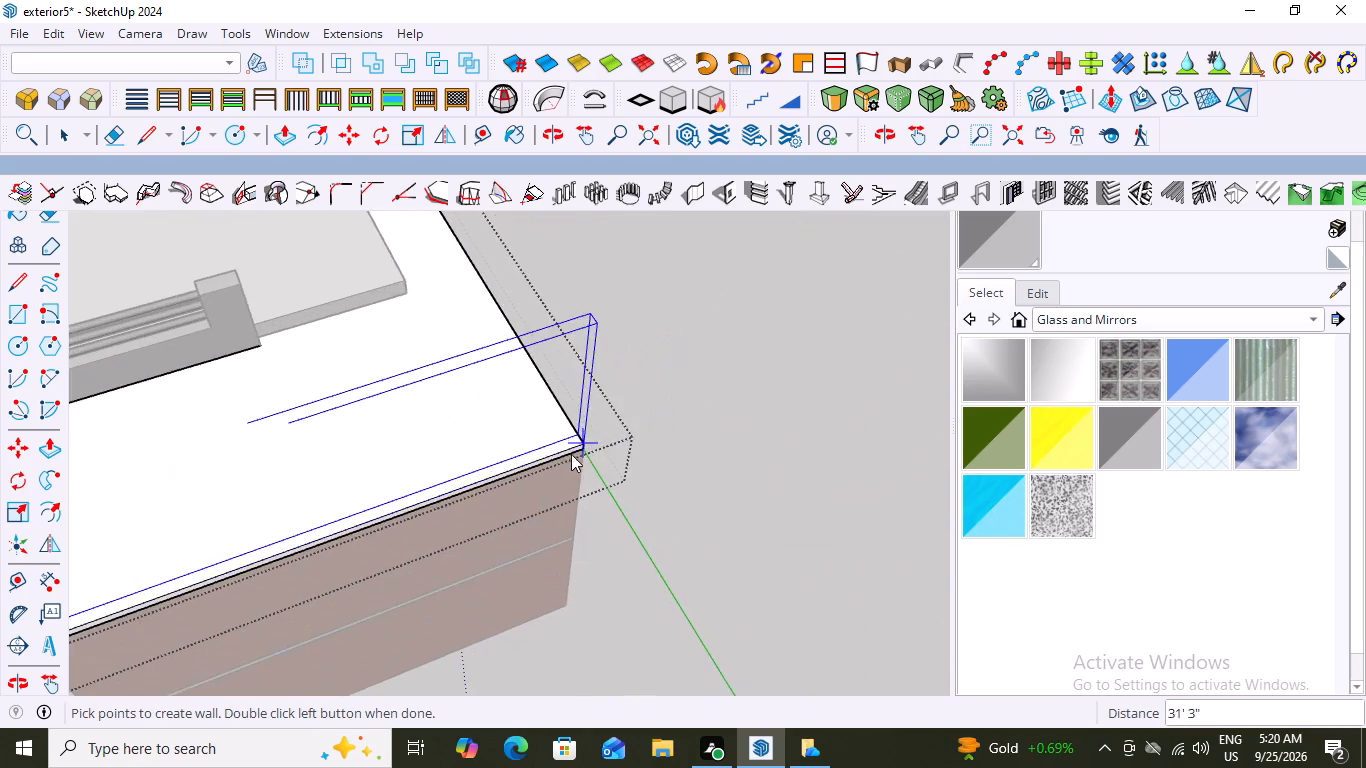
{"action": "scroll", "coordinate": [571, 454], "scroll_direction": "up", "scroll_amount": 10}
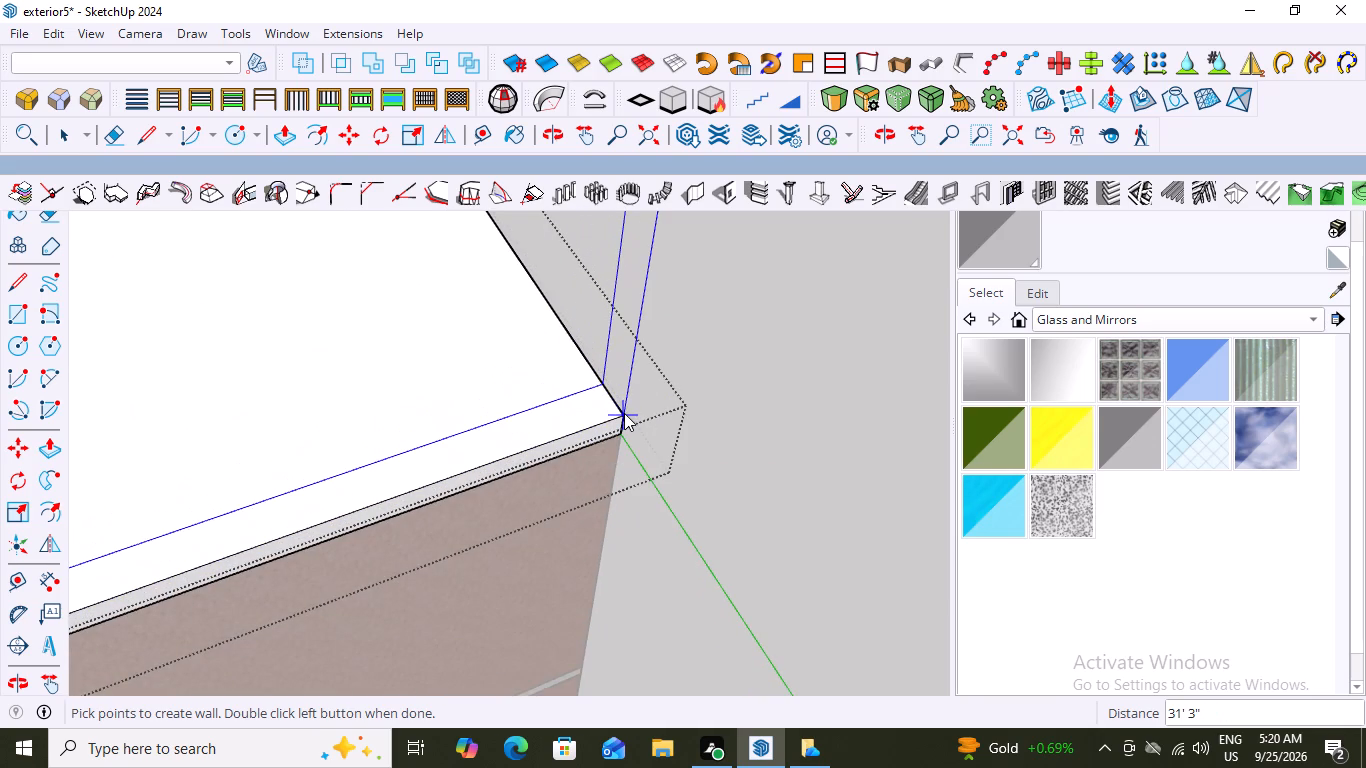
{"action": "left_click", "coordinate": [624, 413]}
Run the last wall segment 30' 3" along the slab's side edge to the grey plank-clad front wall and finish the wall.
{"action": "scroll", "coordinate": [546, 507], "scroll_direction": "down", "scroll_amount": 9}
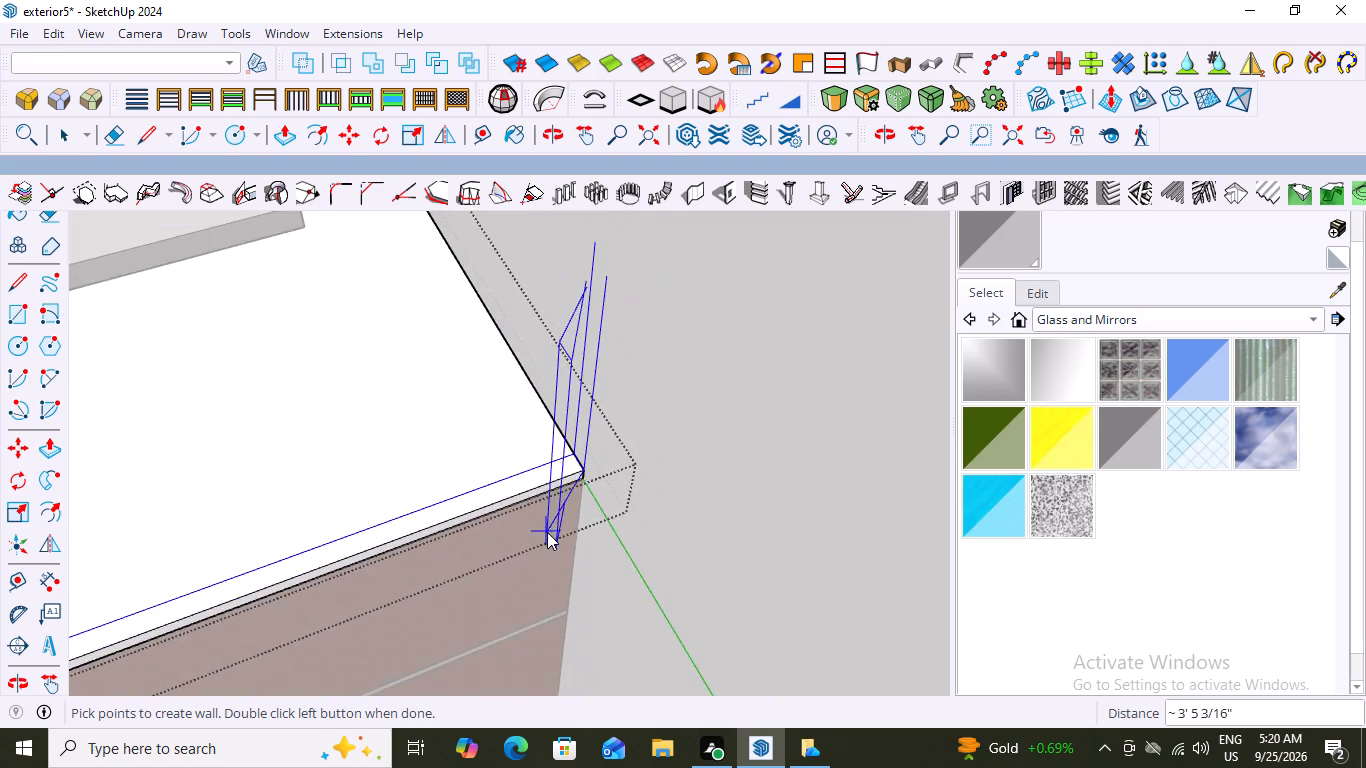
{"action": "scroll", "coordinate": [547, 532], "scroll_direction": "down", "scroll_amount": 9}
{"action": "scroll", "coordinate": [467, 341], "scroll_direction": "up", "scroll_amount": 8}
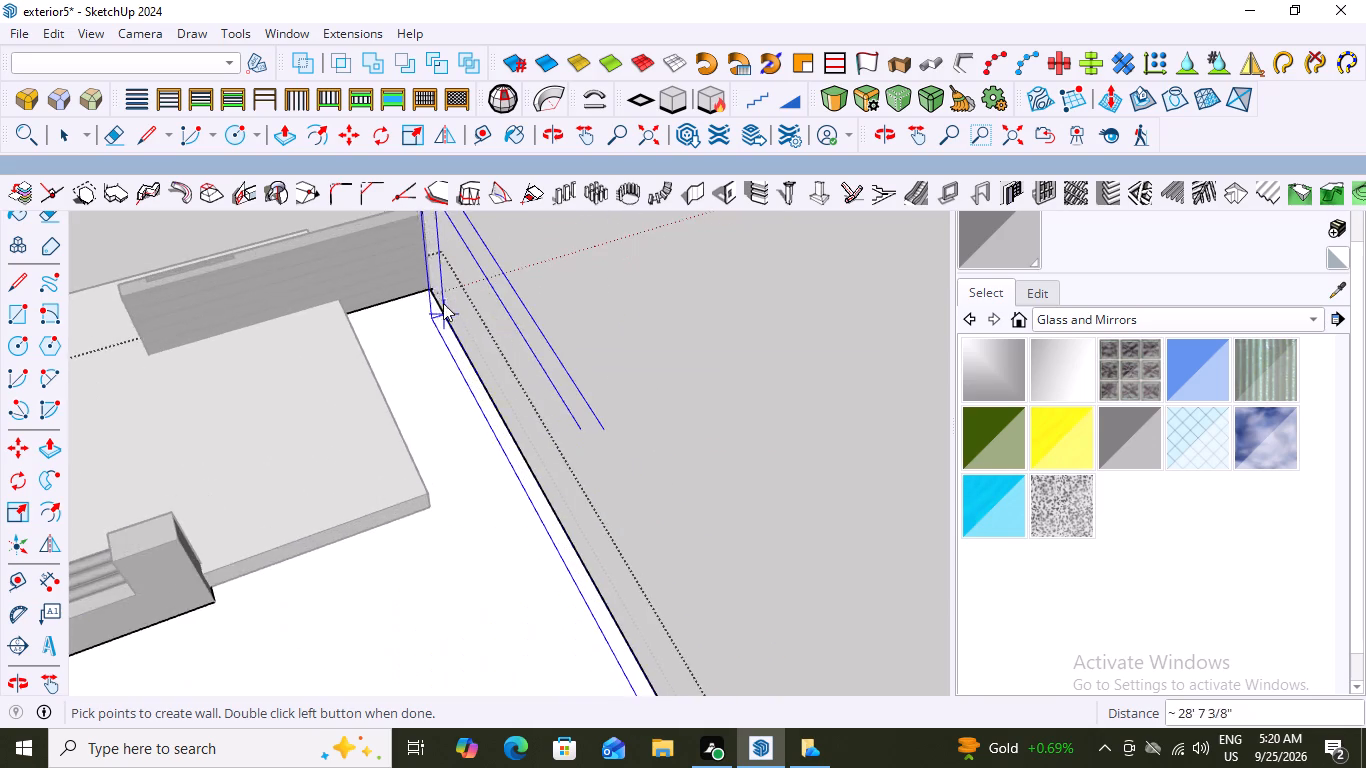
{"action": "scroll", "coordinate": [442, 289], "scroll_direction": "up", "scroll_amount": 16}
{"action": "scroll", "coordinate": [429, 254], "scroll_direction": "up", "scroll_amount": 6}
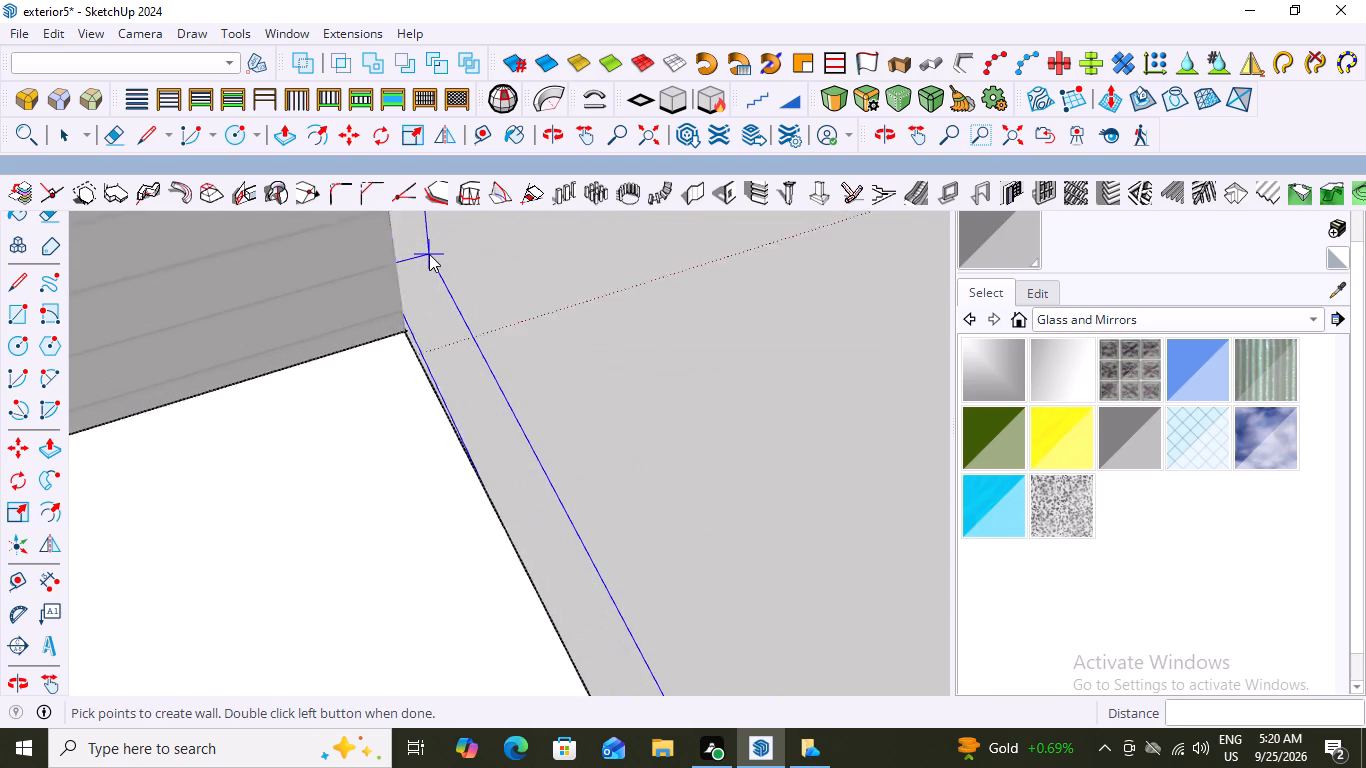
{"action": "scroll", "coordinate": [429, 254], "scroll_direction": "up", "scroll_amount": 3}
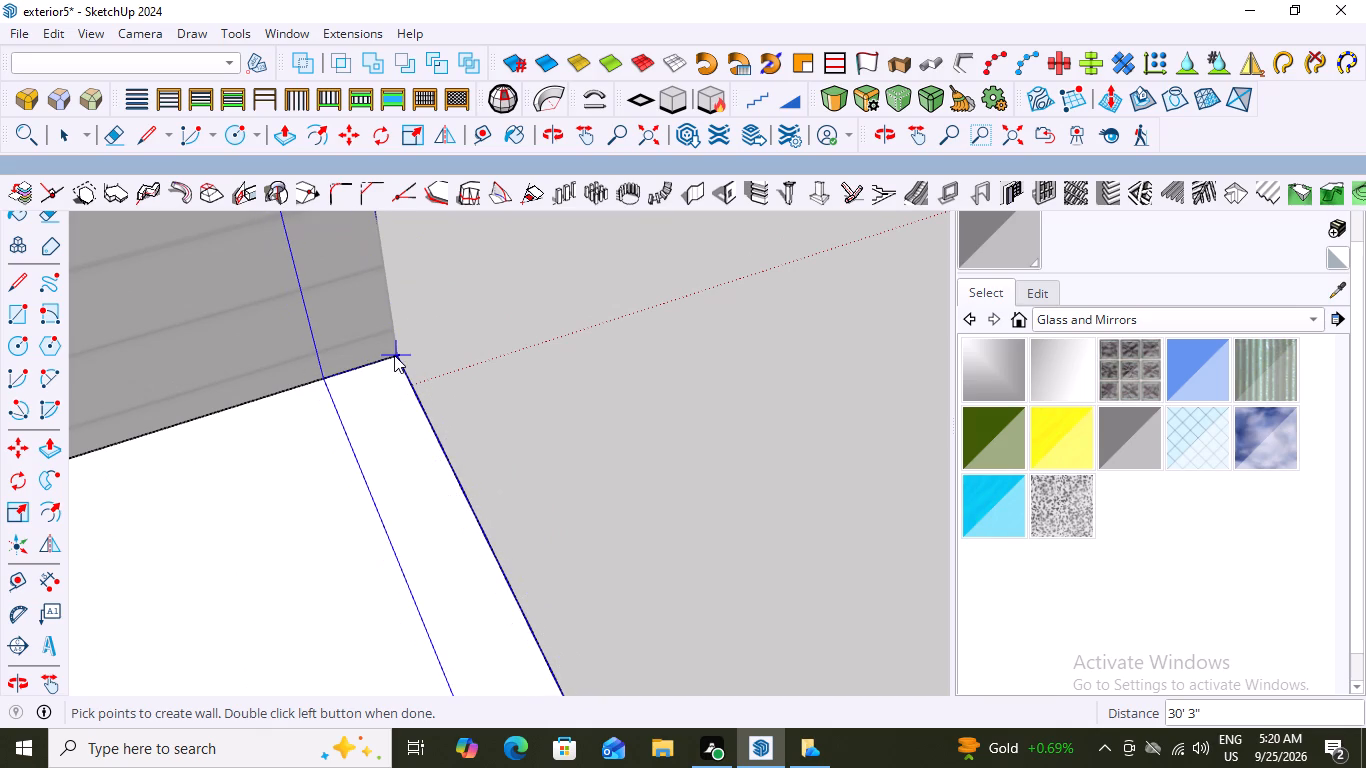
{"action": "double_click", "coordinate": [395, 355]}
{"action": "scroll", "coordinate": [402, 365], "scroll_direction": "down", "scroll_amount": 13}
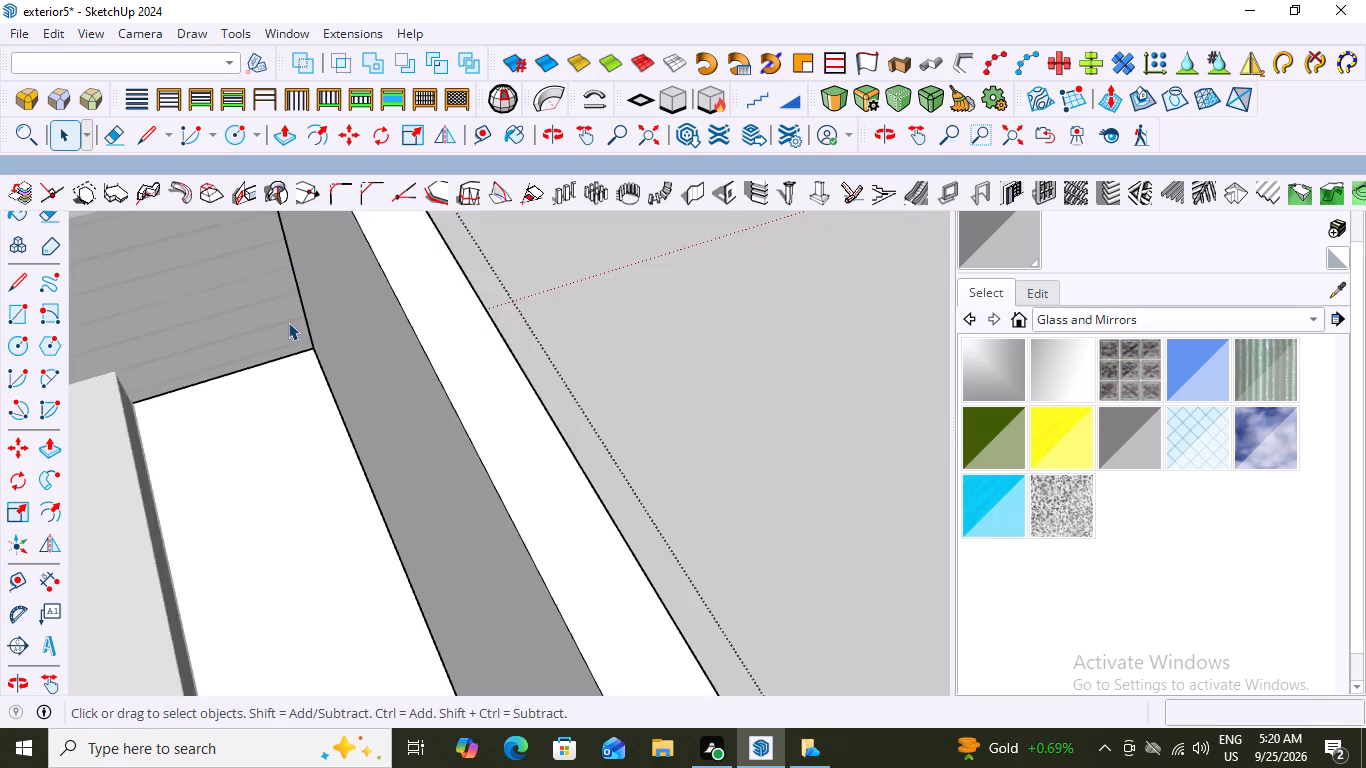
{"action": "scroll", "coordinate": [288, 322], "scroll_direction": "down", "scroll_amount": 13}
{"action": "key", "text": "space"}
{"action": "left_click", "coordinate": [627, 359]}
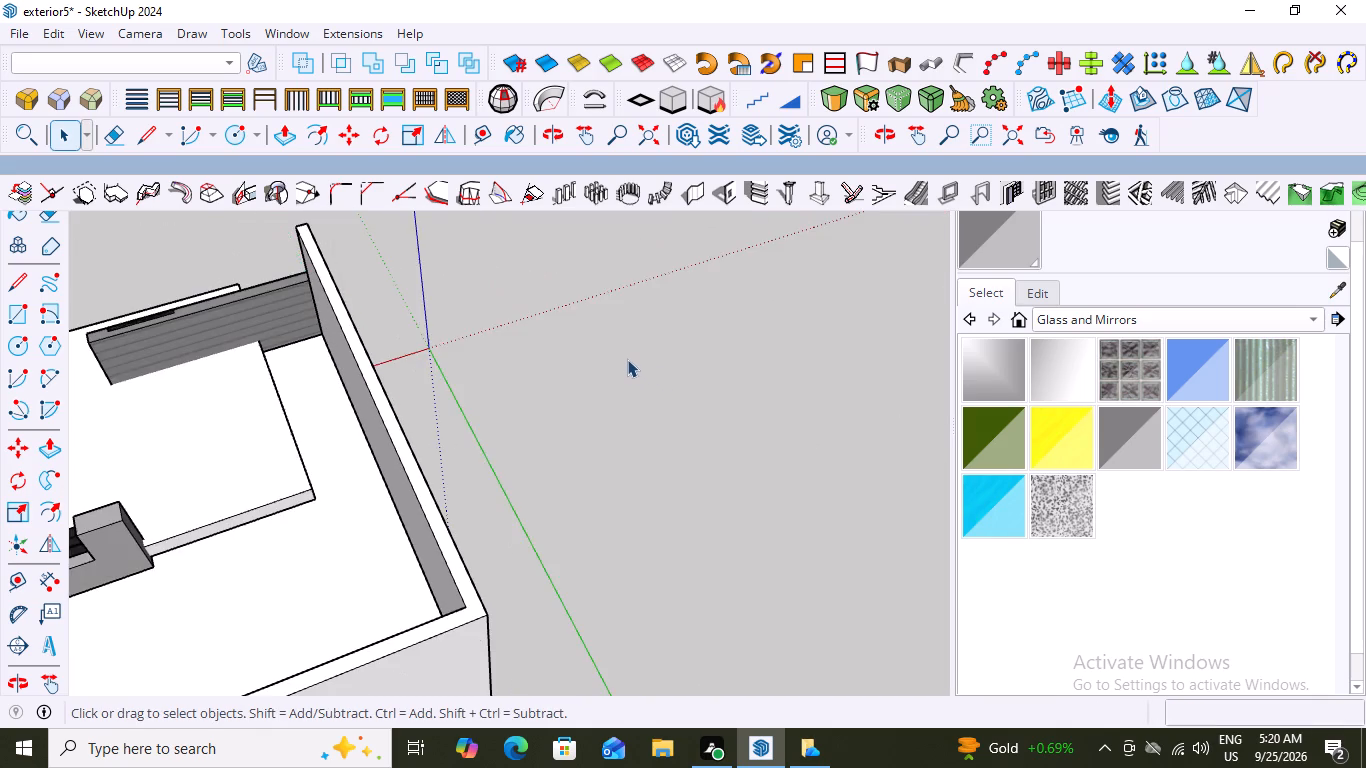
Open the new roof wall group for editing and select its continuous top face.
{"action": "scroll", "coordinate": [623, 358], "scroll_direction": "down", "scroll_amount": 8}
{"action": "middle_click_drag", "start_coordinate": [520, 437], "coordinate": [683, 327]}
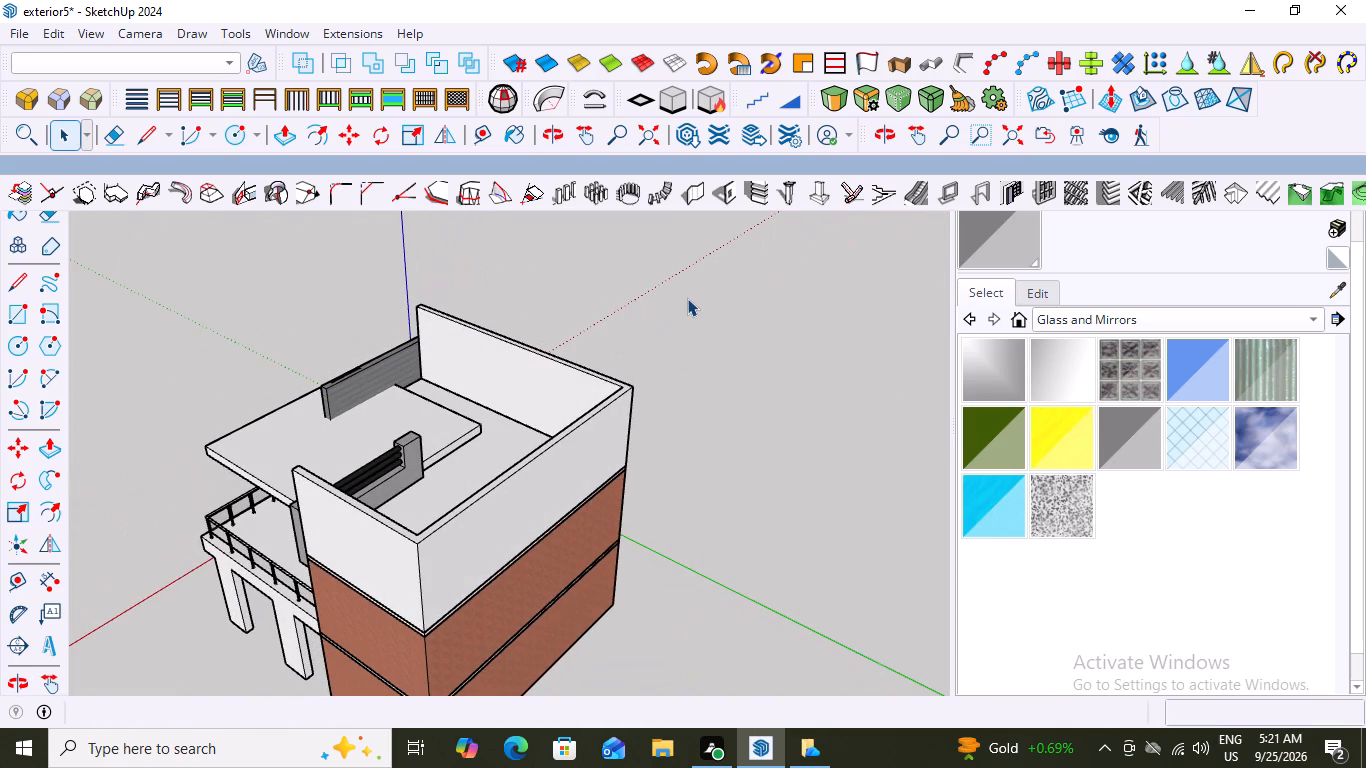
{"action": "scroll", "coordinate": [387, 0], "scroll_direction": "down", "scroll_amount": 2}
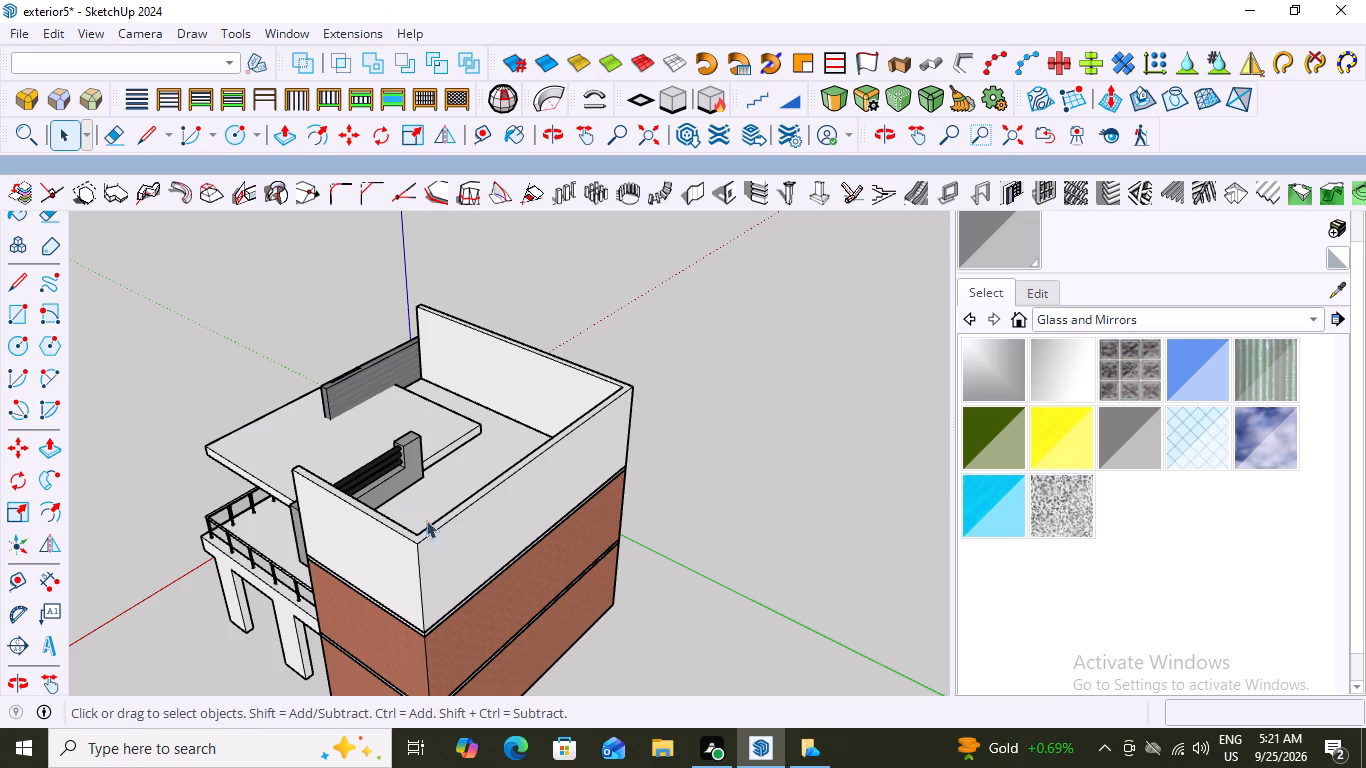
{"action": "scroll", "coordinate": [467, 466], "scroll_direction": "down", "scroll_amount": 7}
{"action": "middle_click_drag", "start_coordinate": [371, 471], "coordinate": [668, 365]}
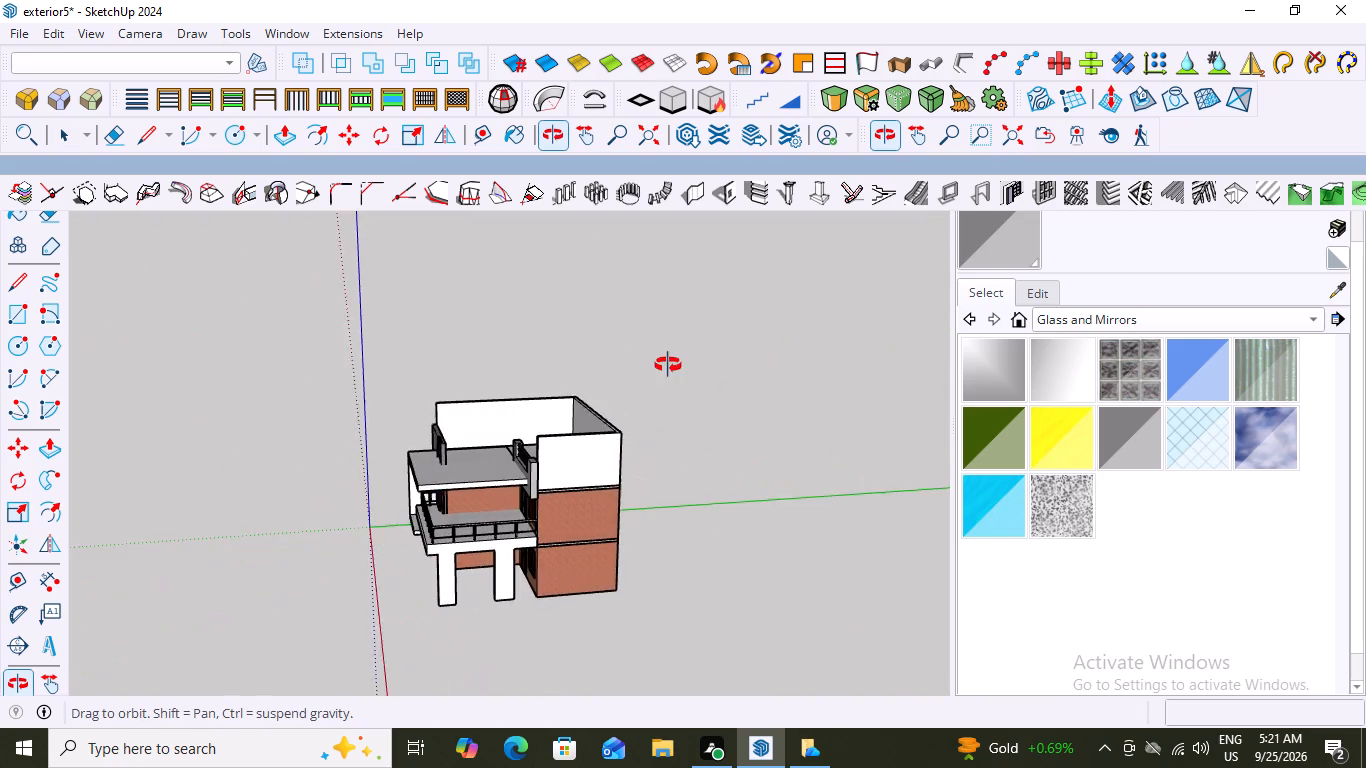
{"action": "middle_click_drag", "start_coordinate": [668, 365], "coordinate": [667, 377]}
{"action": "scroll", "coordinate": [588, 457], "scroll_direction": "up", "scroll_amount": 6}
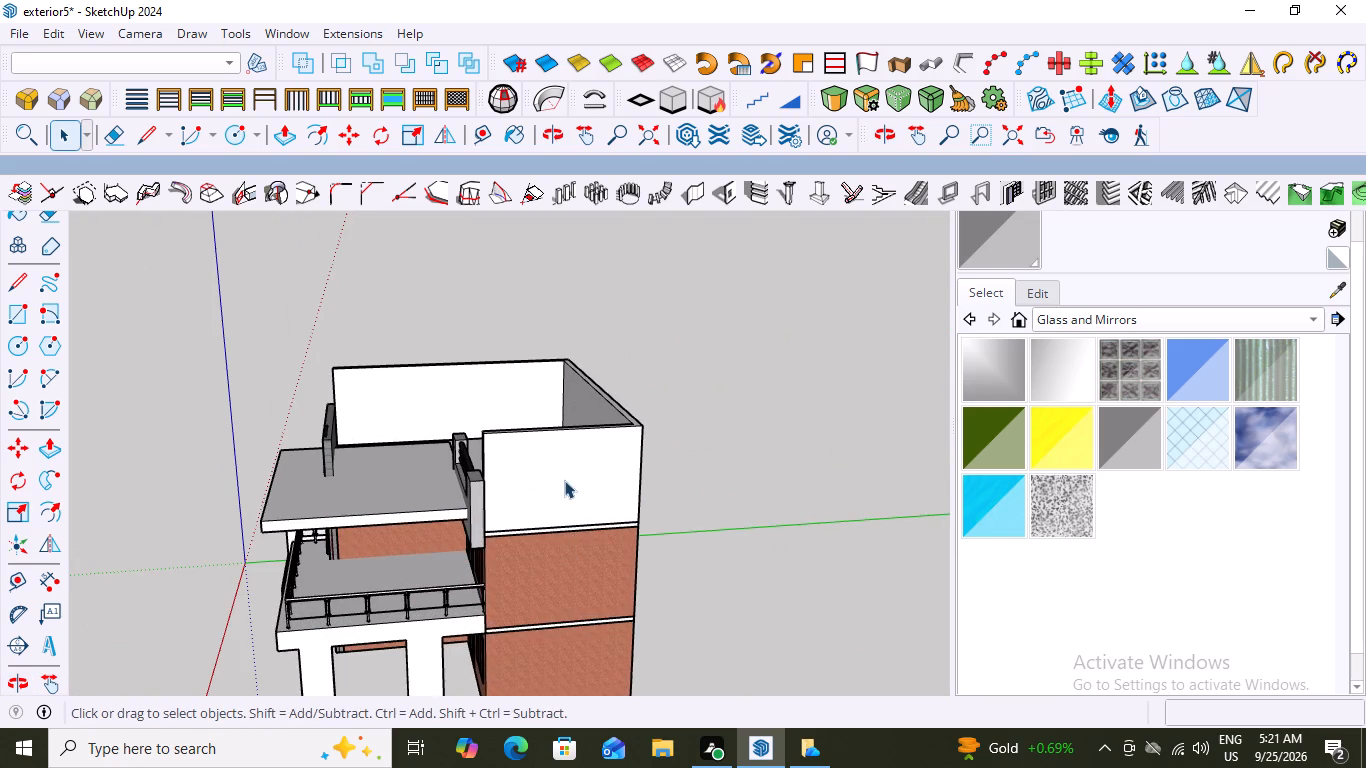
{"action": "middle_click_drag", "start_coordinate": [559, 424], "coordinate": [501, 573]}
{"action": "scroll", "coordinate": [501, 508], "scroll_direction": "up", "scroll_amount": 6}
{"action": "double_click", "coordinate": [549, 532]}
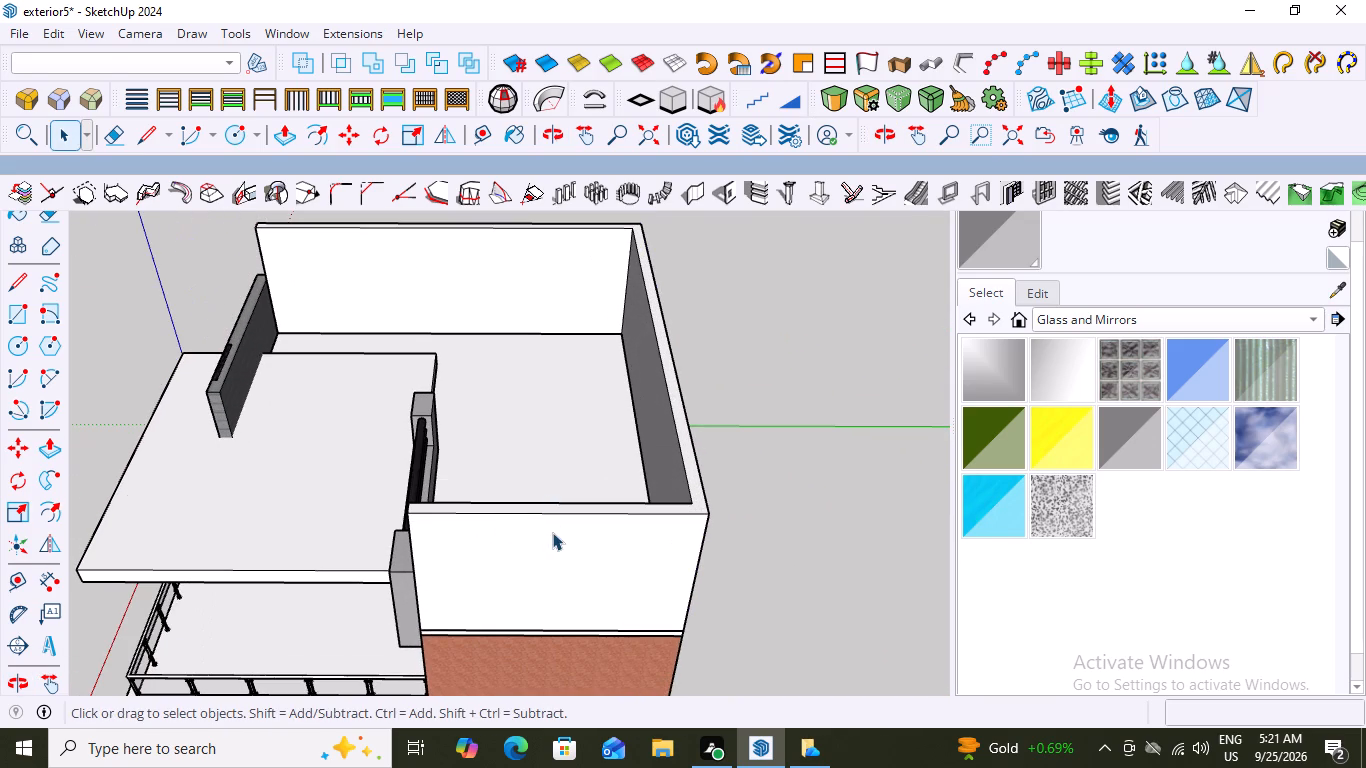
{"action": "middle_click_drag", "start_coordinate": [597, 512], "coordinate": [609, 600]}
{"action": "left_click", "coordinate": [588, 612]}
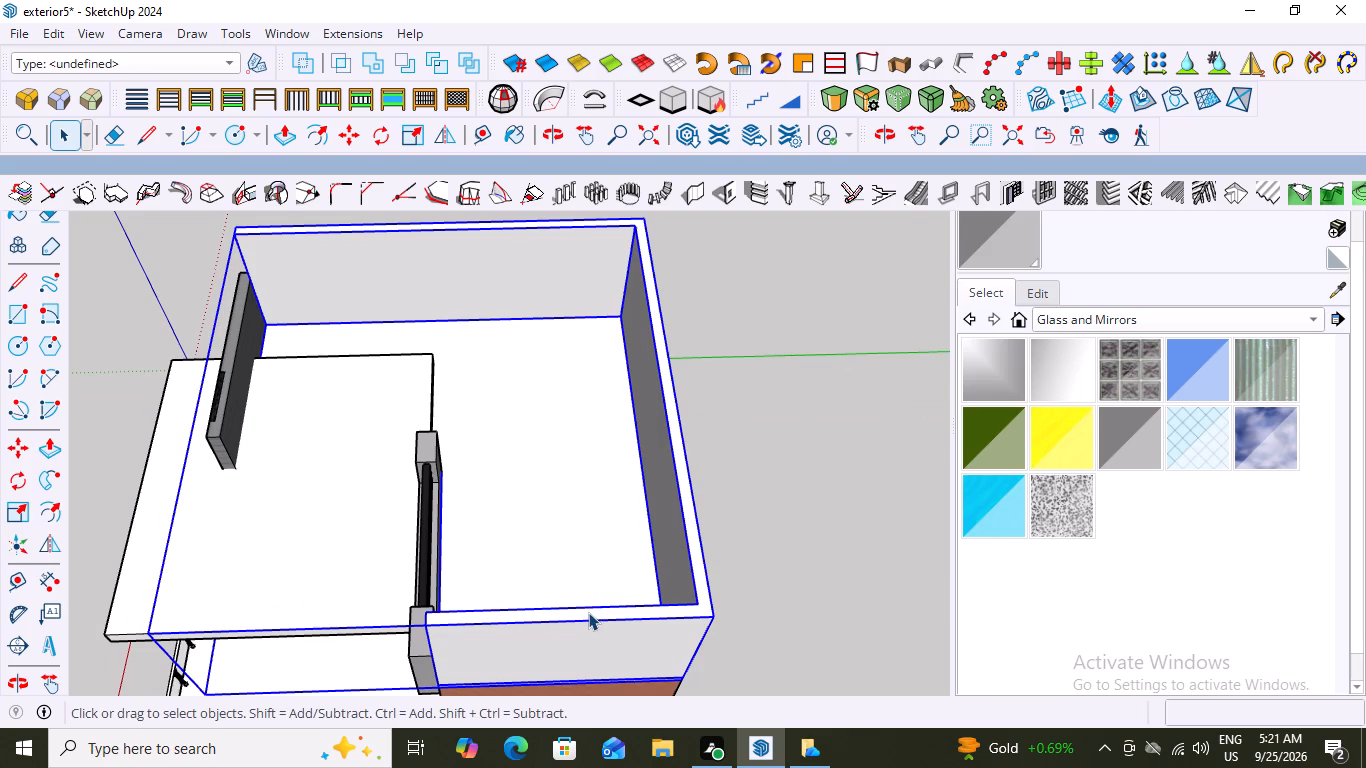
{"action": "left_click", "coordinate": [588, 612]}
{"action": "left_click", "coordinate": [588, 612]}
{"action": "left_click", "coordinate": [588, 612]}
{"action": "left_click", "coordinate": [594, 611]}
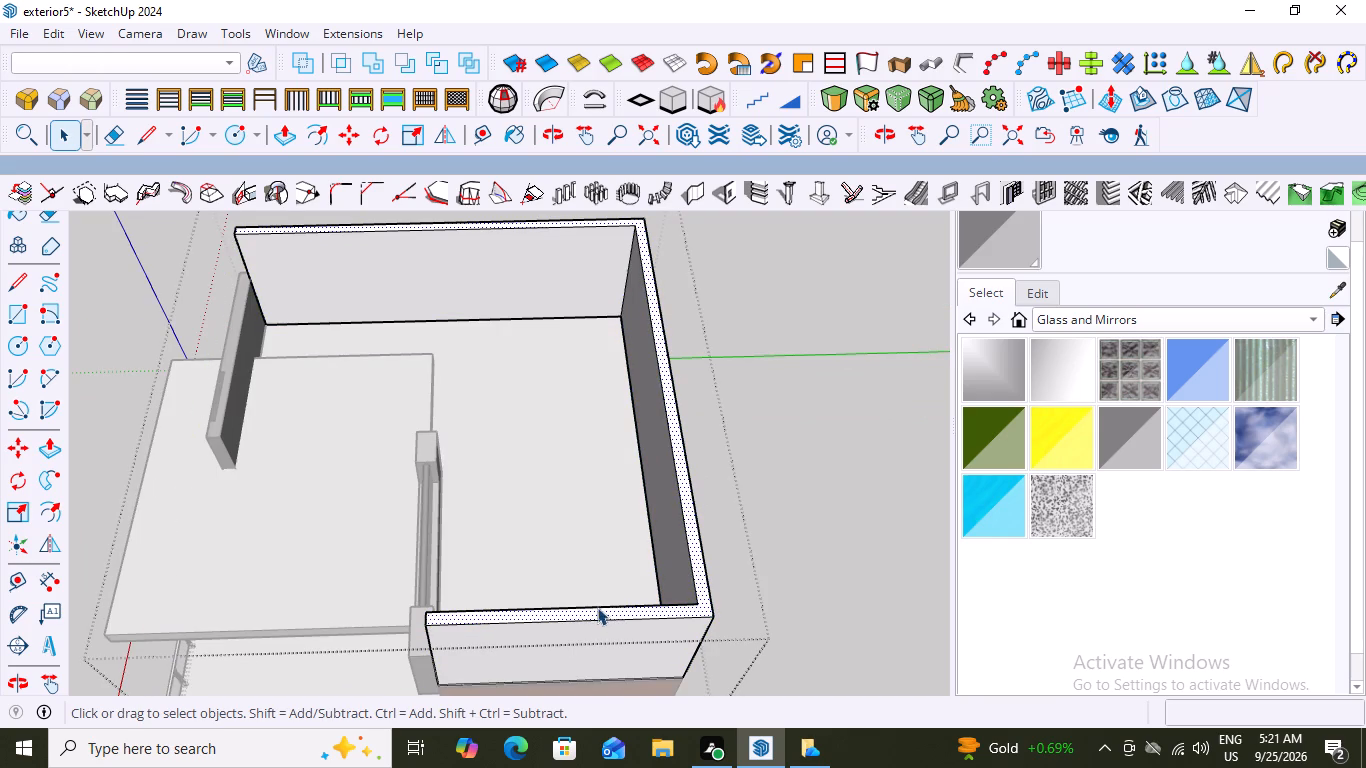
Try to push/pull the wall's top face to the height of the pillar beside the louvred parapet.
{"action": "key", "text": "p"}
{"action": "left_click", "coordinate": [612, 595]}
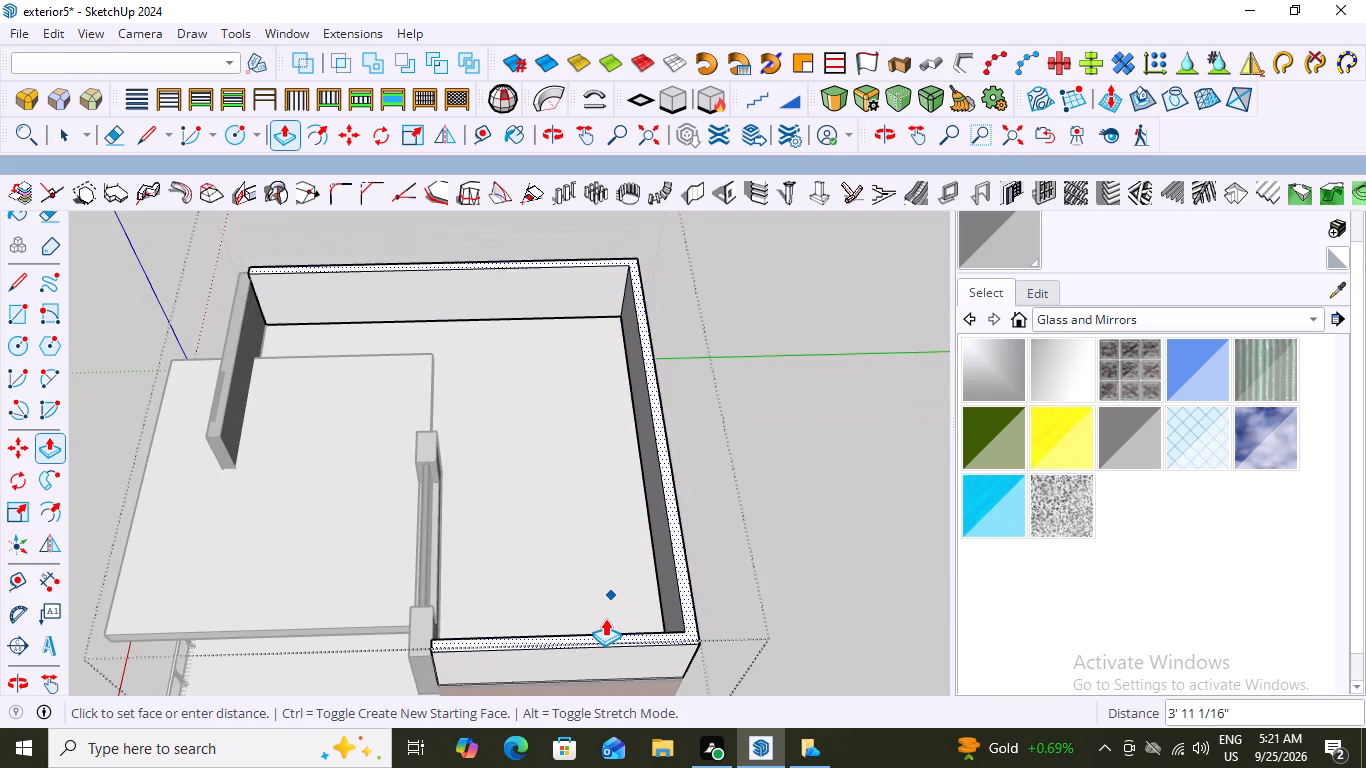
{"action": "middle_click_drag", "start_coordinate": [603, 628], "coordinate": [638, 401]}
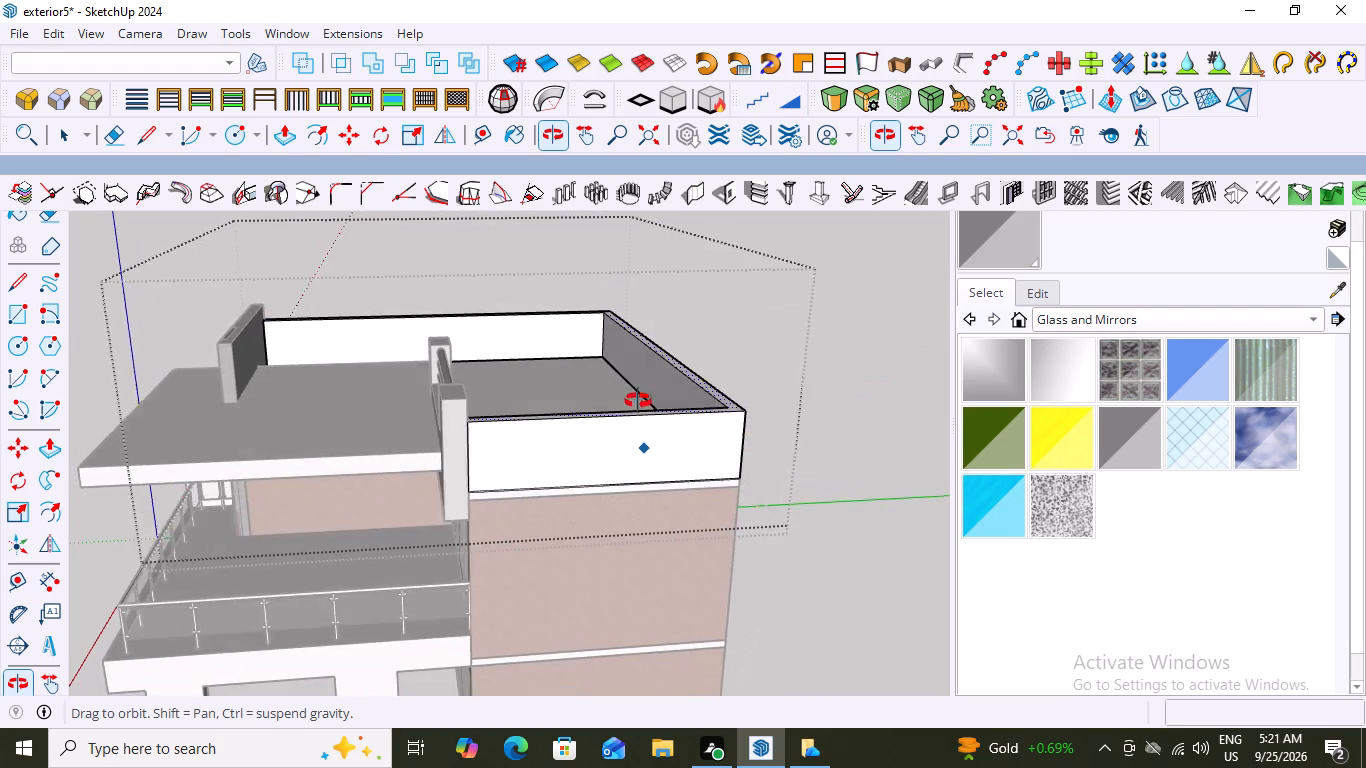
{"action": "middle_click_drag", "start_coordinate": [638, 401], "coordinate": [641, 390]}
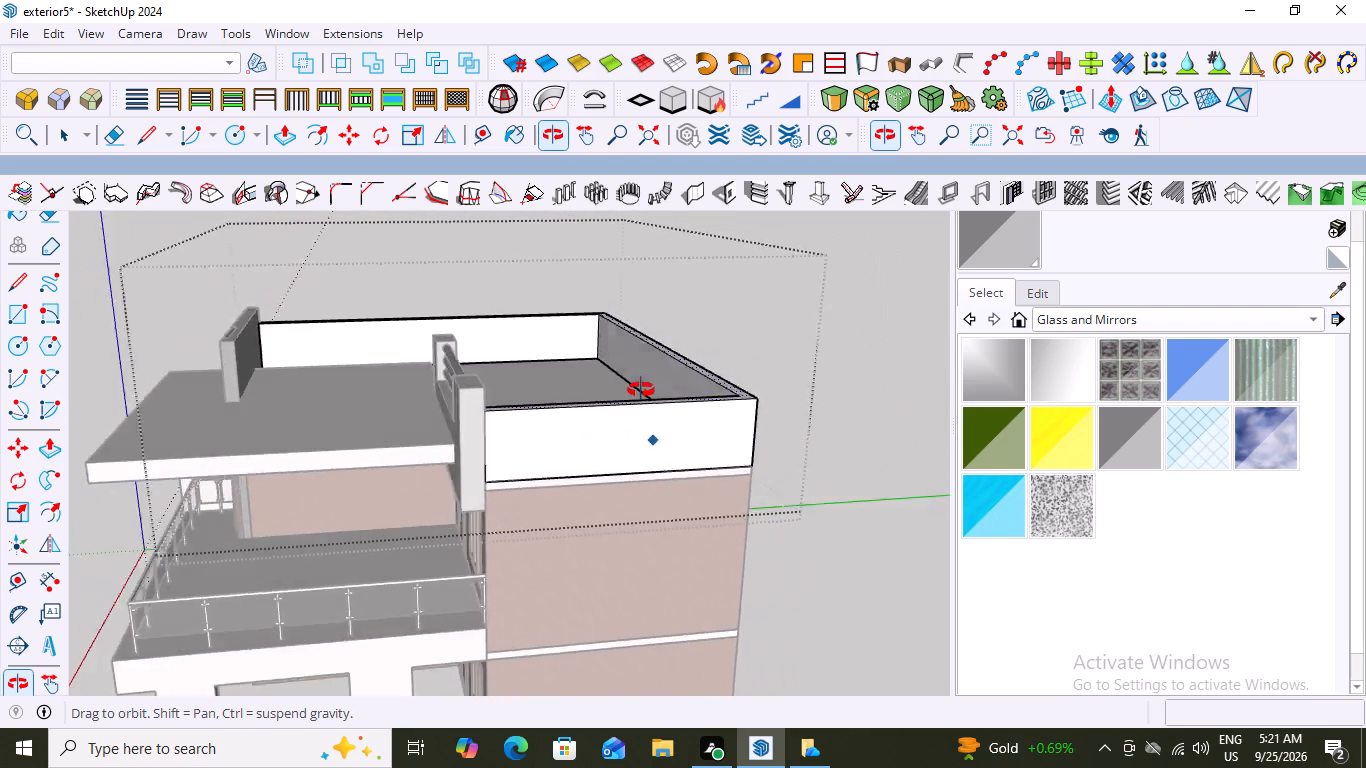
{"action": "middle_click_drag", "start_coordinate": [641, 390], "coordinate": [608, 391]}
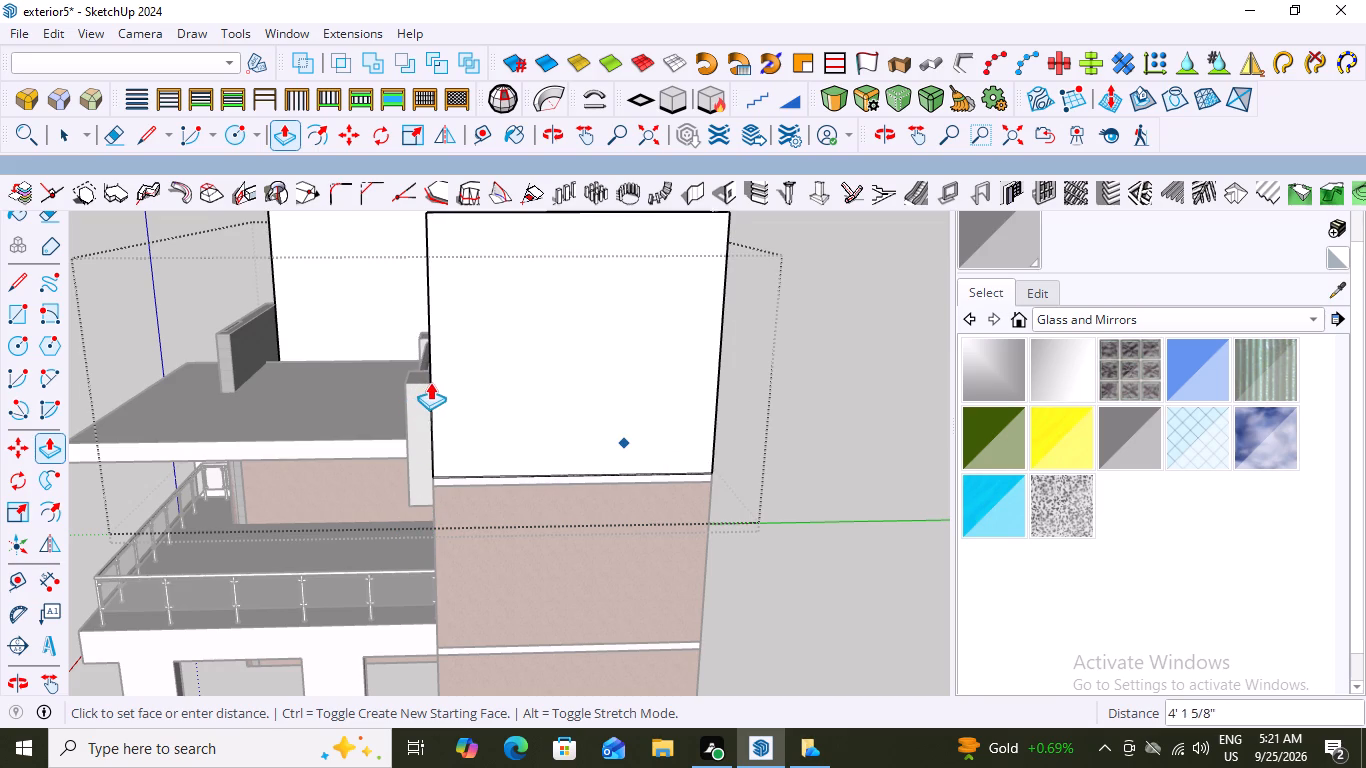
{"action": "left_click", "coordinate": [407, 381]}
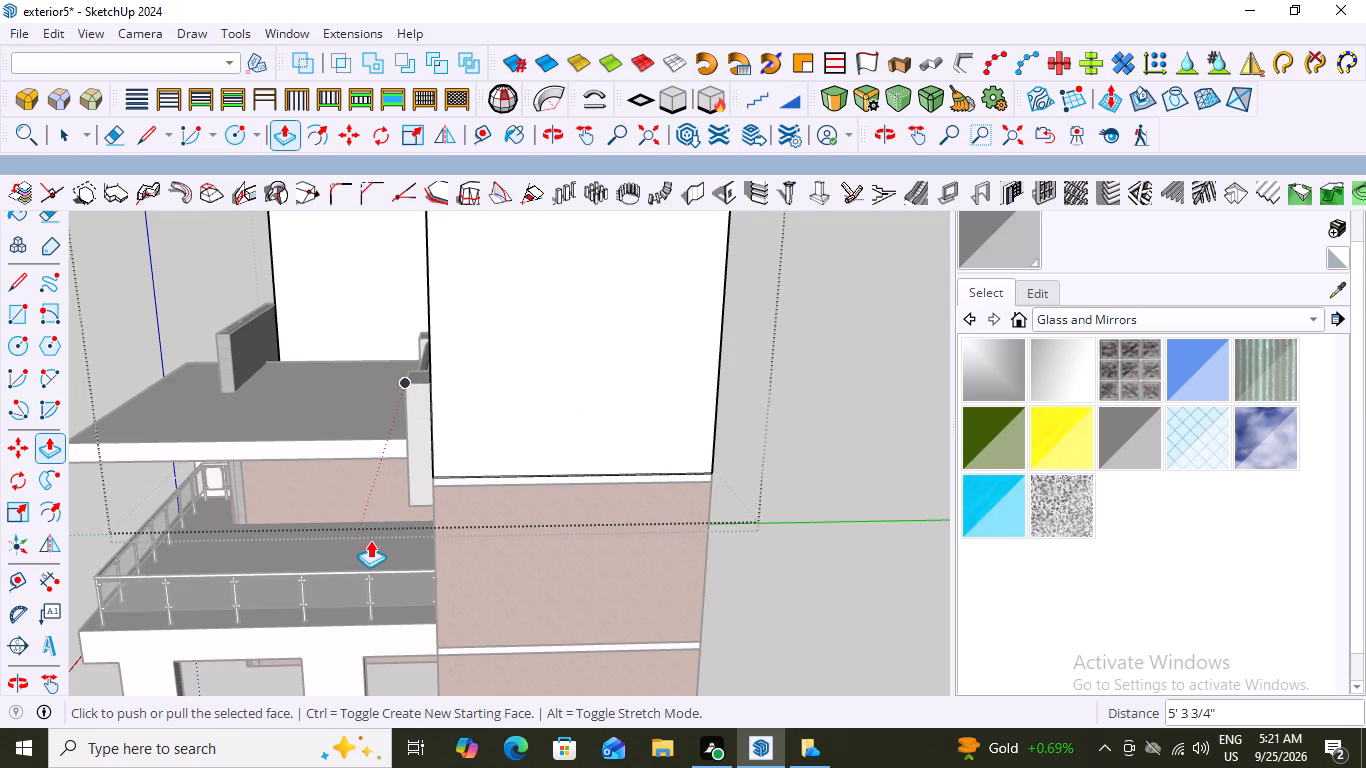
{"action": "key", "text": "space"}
Lower the wall's top face 10' to the top corner of the grey plank-clad front wall and close the wall group.
{"action": "scroll", "coordinate": [469, 492], "scroll_direction": "down", "scroll_amount": 8}
{"action": "middle_click_drag", "start_coordinate": [697, 372], "coordinate": [707, 481]}
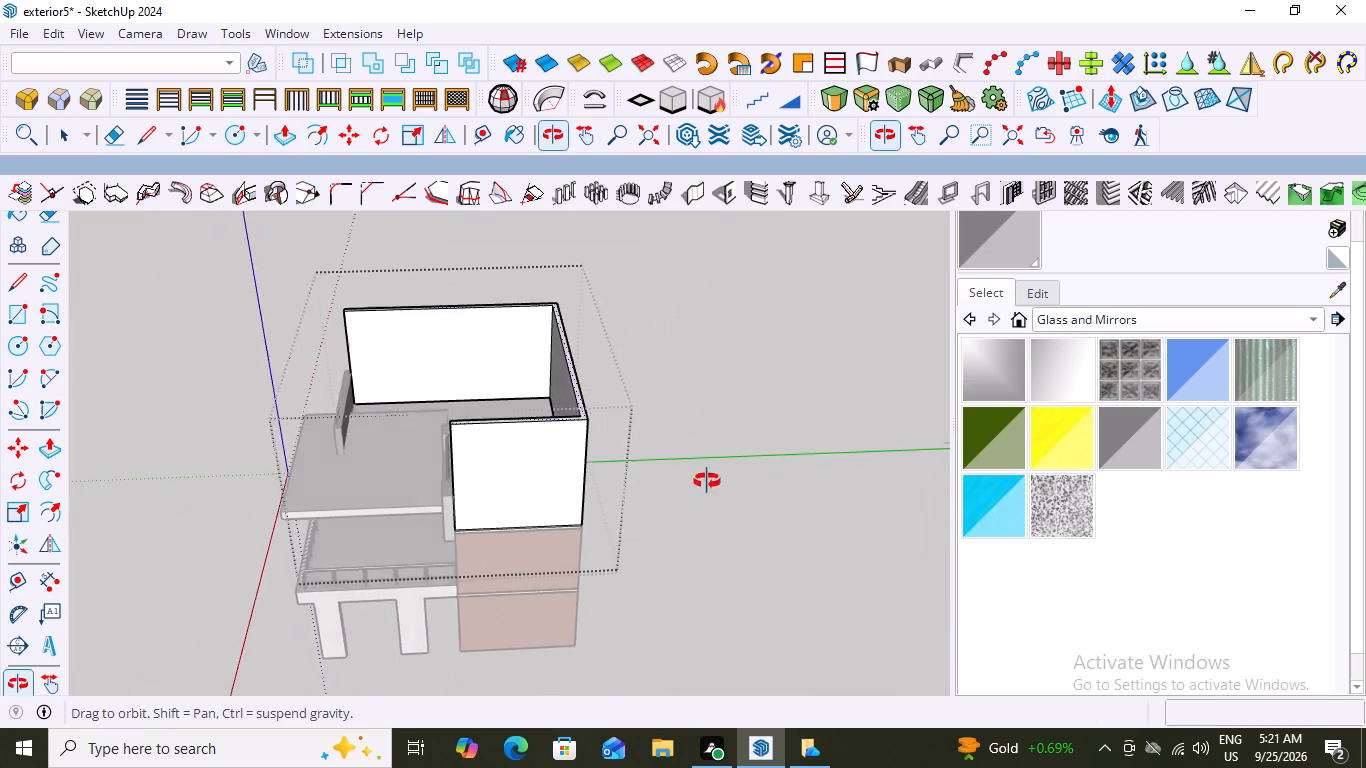
{"action": "middle_click_drag", "start_coordinate": [707, 481], "coordinate": [707, 482]}
{"action": "middle_click_drag", "start_coordinate": [347, 423], "coordinate": [953, 374]}
{"action": "scroll", "coordinate": [479, 370], "scroll_direction": "up", "scroll_amount": 2}
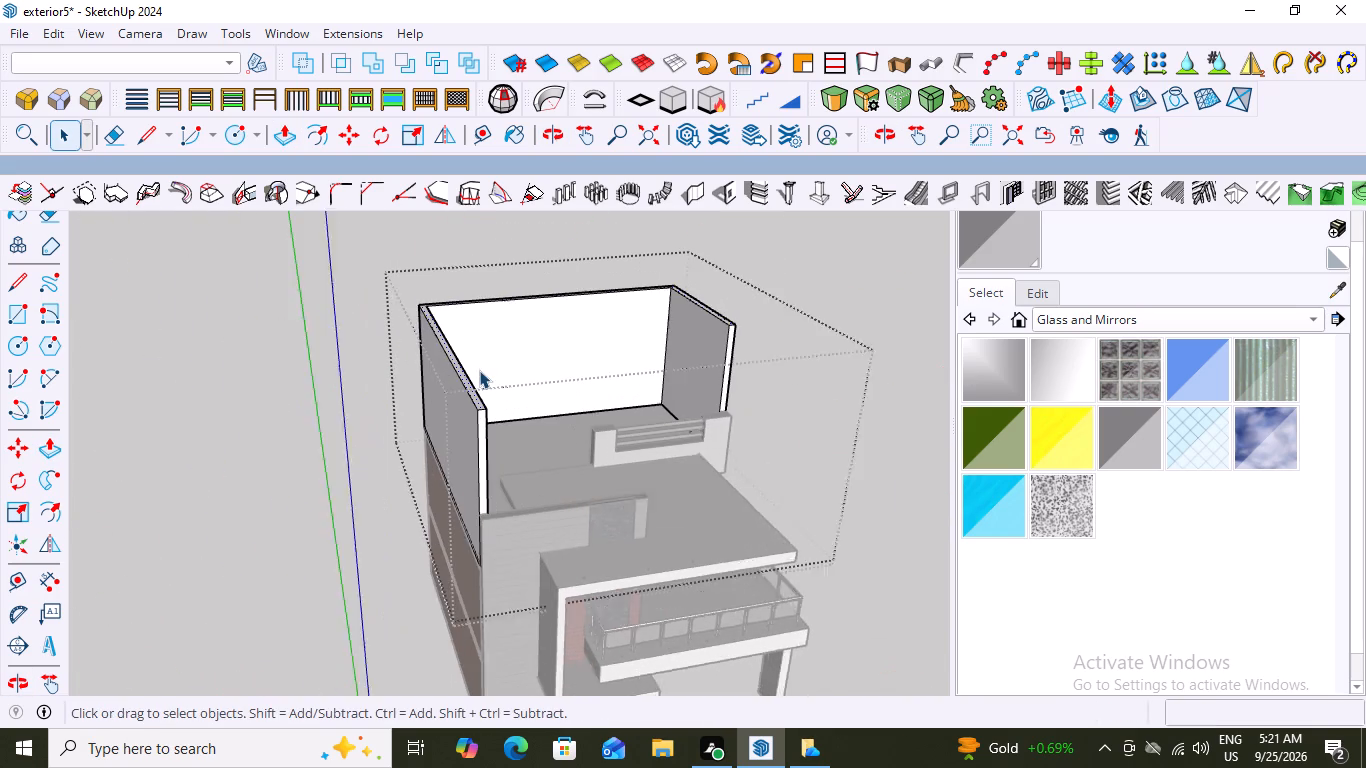
{"action": "scroll", "coordinate": [479, 370], "scroll_direction": "up", "scroll_amount": 1}
{"action": "key", "text": "p"}
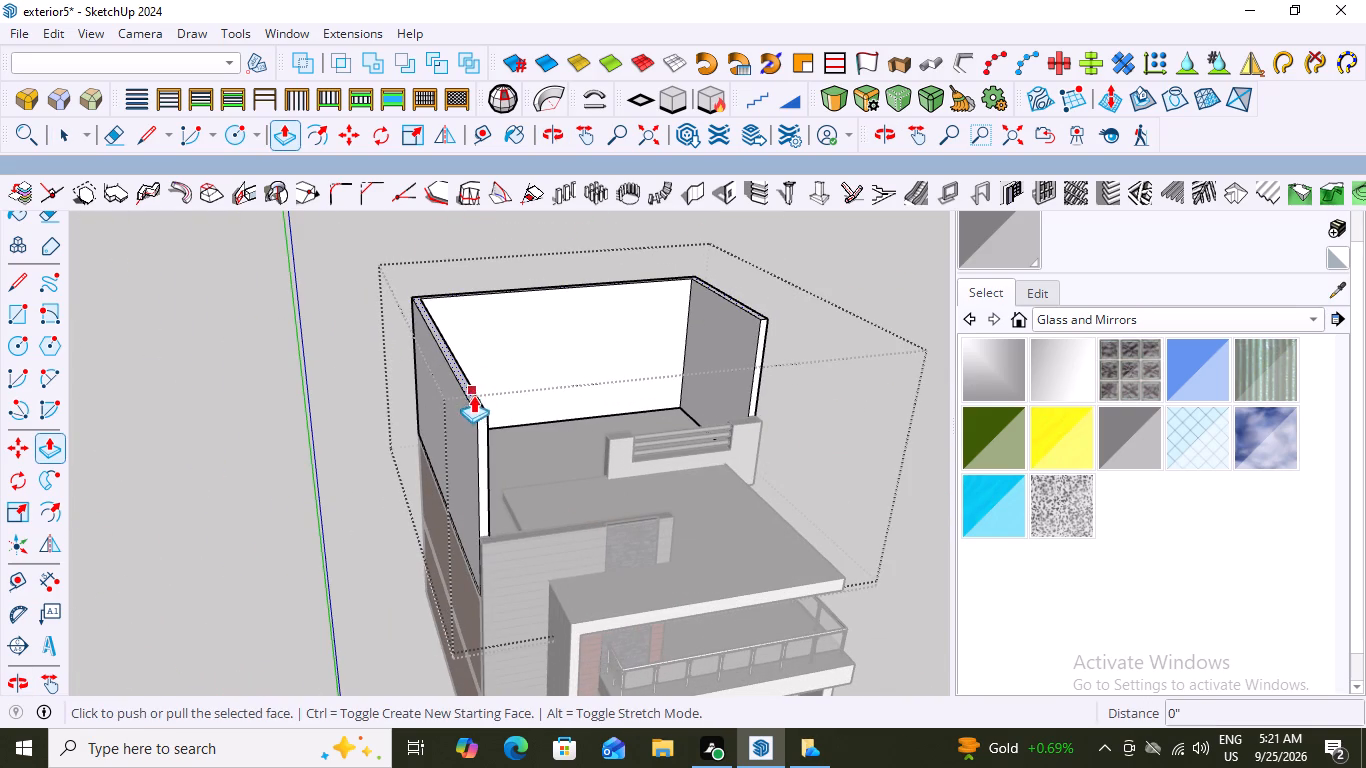
{"action": "left_click", "coordinate": [481, 389]}
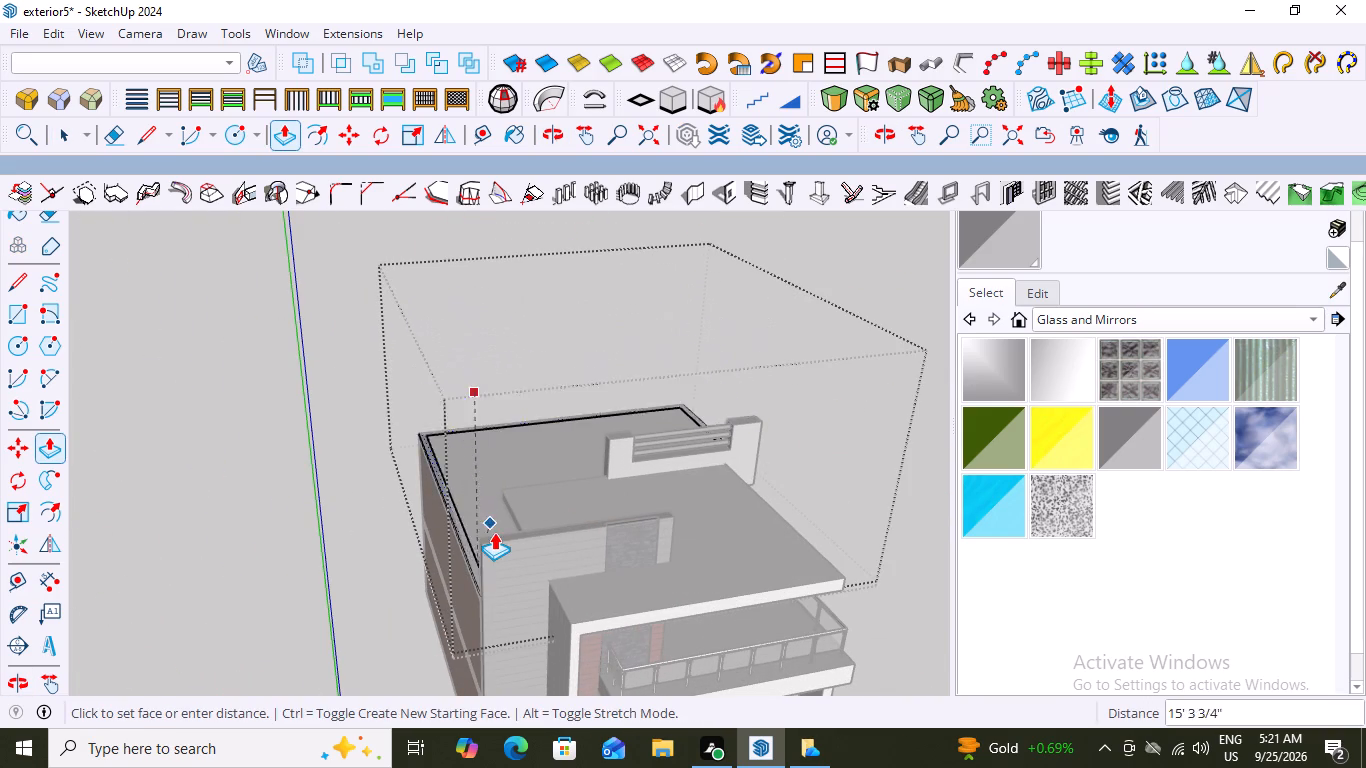
{"action": "scroll", "coordinate": [478, 531], "scroll_direction": "up", "scroll_amount": 12}
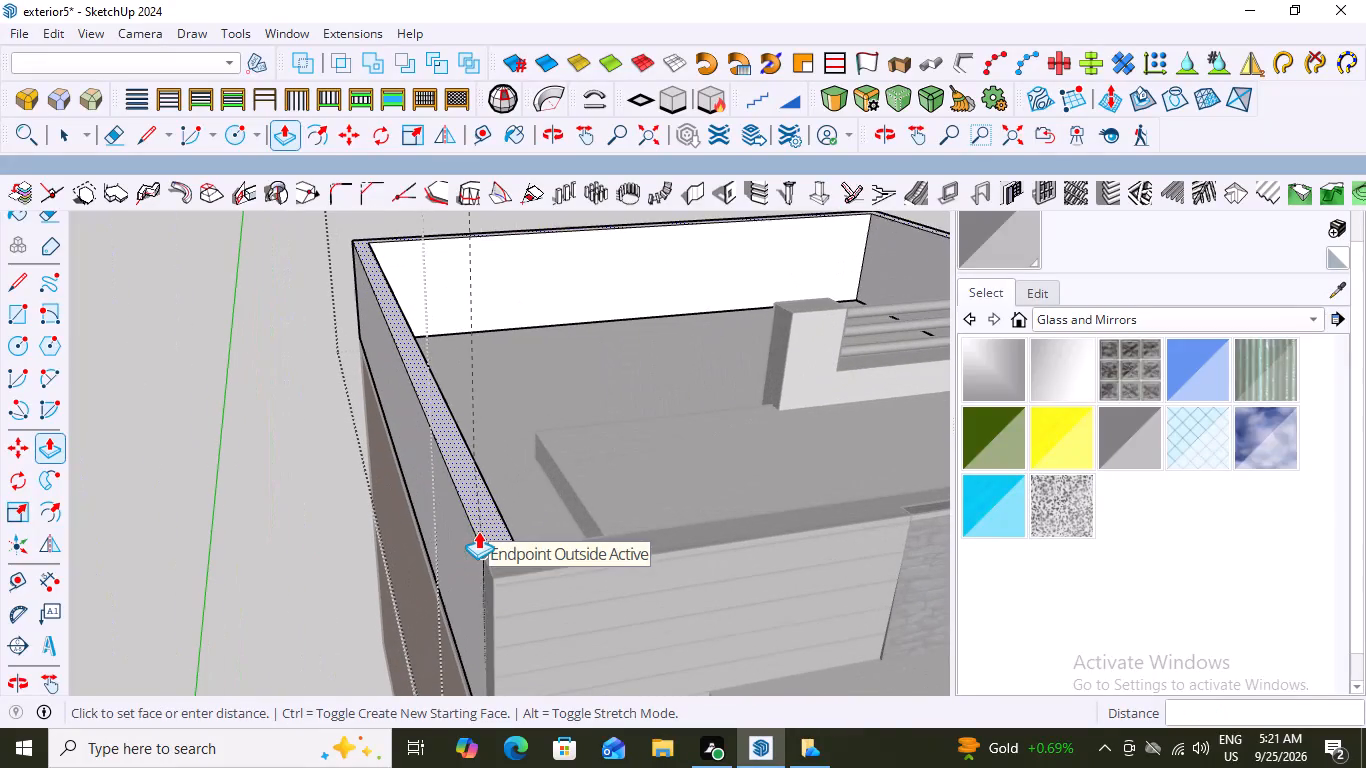
{"action": "left_click", "coordinate": [482, 560]}
{"action": "scroll", "coordinate": [226, 411], "scroll_direction": "down", "scroll_amount": 3}
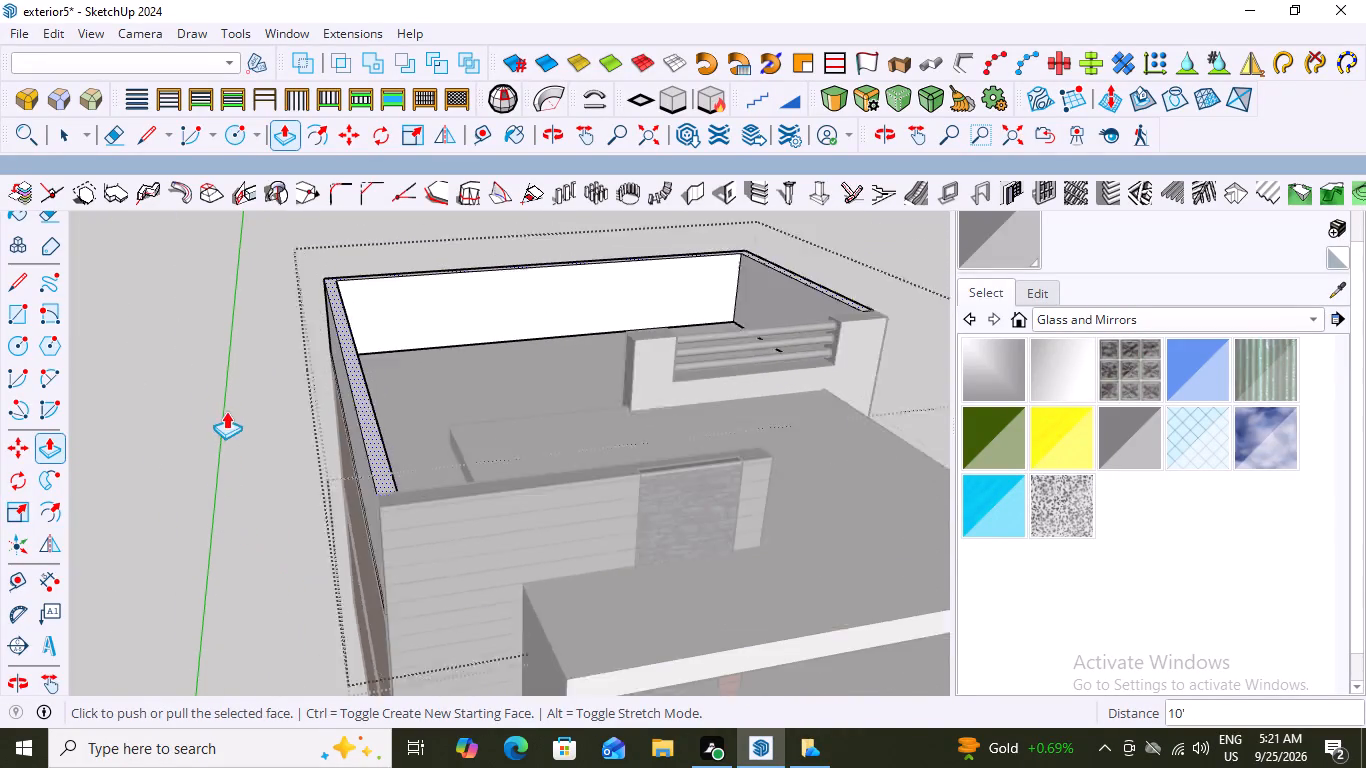
{"action": "scroll", "coordinate": [226, 411], "scroll_direction": "down", "scroll_amount": 6}
{"action": "key", "text": "space"}
{"action": "left_click", "coordinate": [883, 268]}
{"action": "middle_click_drag", "start_coordinate": [788, 305], "coordinate": [535, 275]}
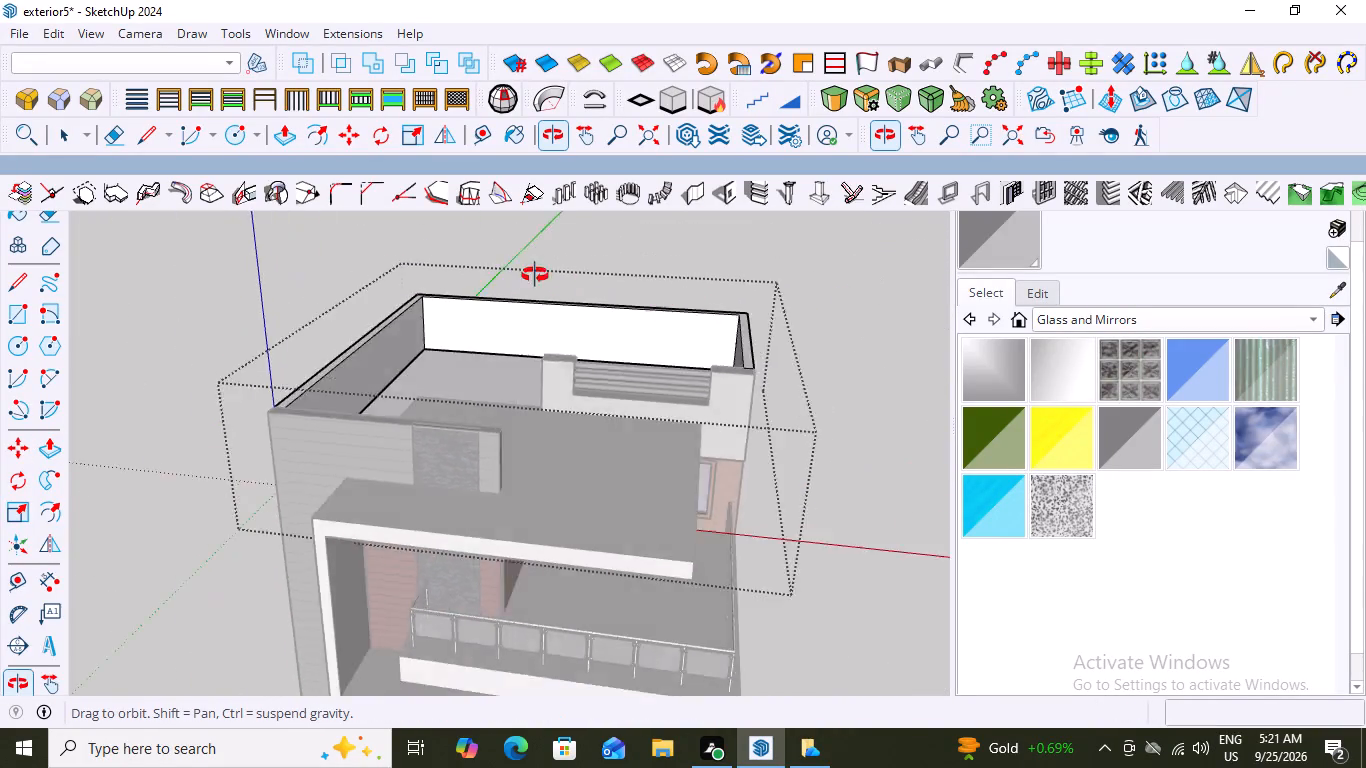
{"action": "middle_click_drag", "start_coordinate": [535, 275], "coordinate": [340, 222]}
{"action": "scroll", "coordinate": [341, 249], "scroll_direction": "down", "scroll_amount": 8}
{"action": "middle_click_drag", "start_coordinate": [633, 403], "coordinate": [443, 416]}
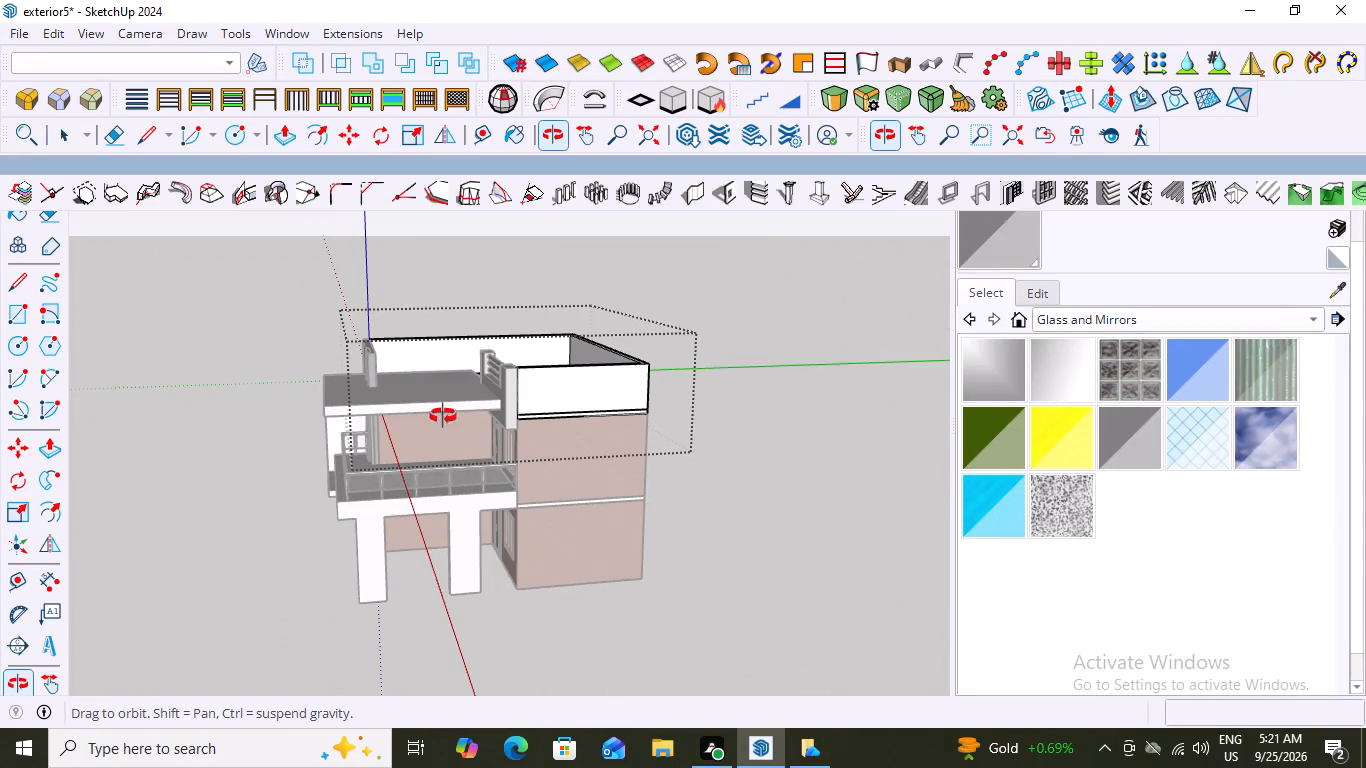
{"action": "middle_click_drag", "start_coordinate": [443, 416], "coordinate": [403, 417]}
{"action": "scroll", "coordinate": [572, 364], "scroll_direction": "up", "scroll_amount": 7}
{"action": "middle_click_drag", "start_coordinate": [566, 377], "coordinate": [480, 487]}
{"action": "scroll", "coordinate": [480, 487], "scroll_direction": "up", "scroll_amount": 1}
{"action": "double_click", "coordinate": [821, 320]}
Examine the whole house from the front and from underneath, including the open base and slab undersides.
{"action": "scroll", "coordinate": [712, 367], "scroll_direction": "down", "scroll_amount": 3}
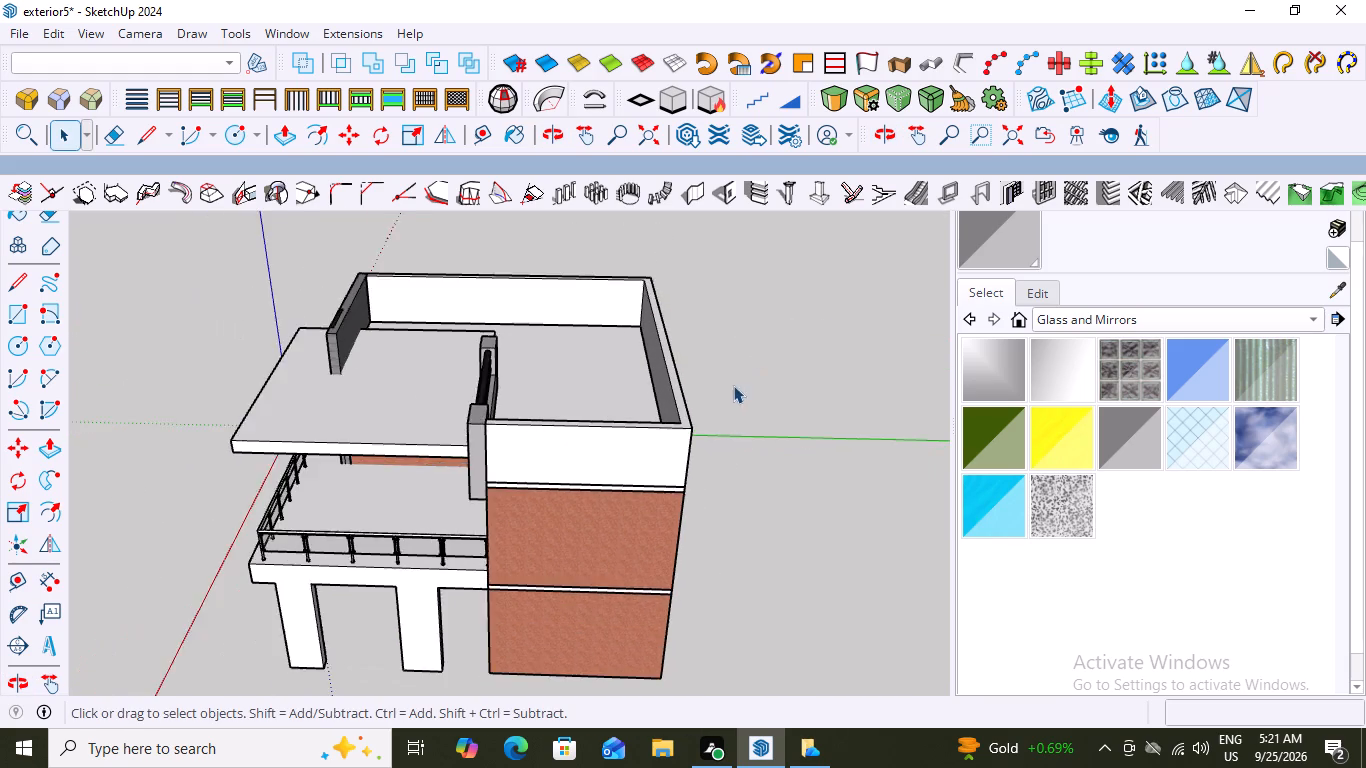
{"action": "scroll", "coordinate": [733, 385], "scroll_direction": "down", "scroll_amount": 3}
{"action": "middle_click_drag", "start_coordinate": [486, 483], "coordinate": [848, 343]}
{"action": "middle_click_drag", "start_coordinate": [493, 460], "coordinate": [757, 485]}
{"action": "scroll", "coordinate": [493, 460], "scroll_direction": "down", "scroll_amount": 1}
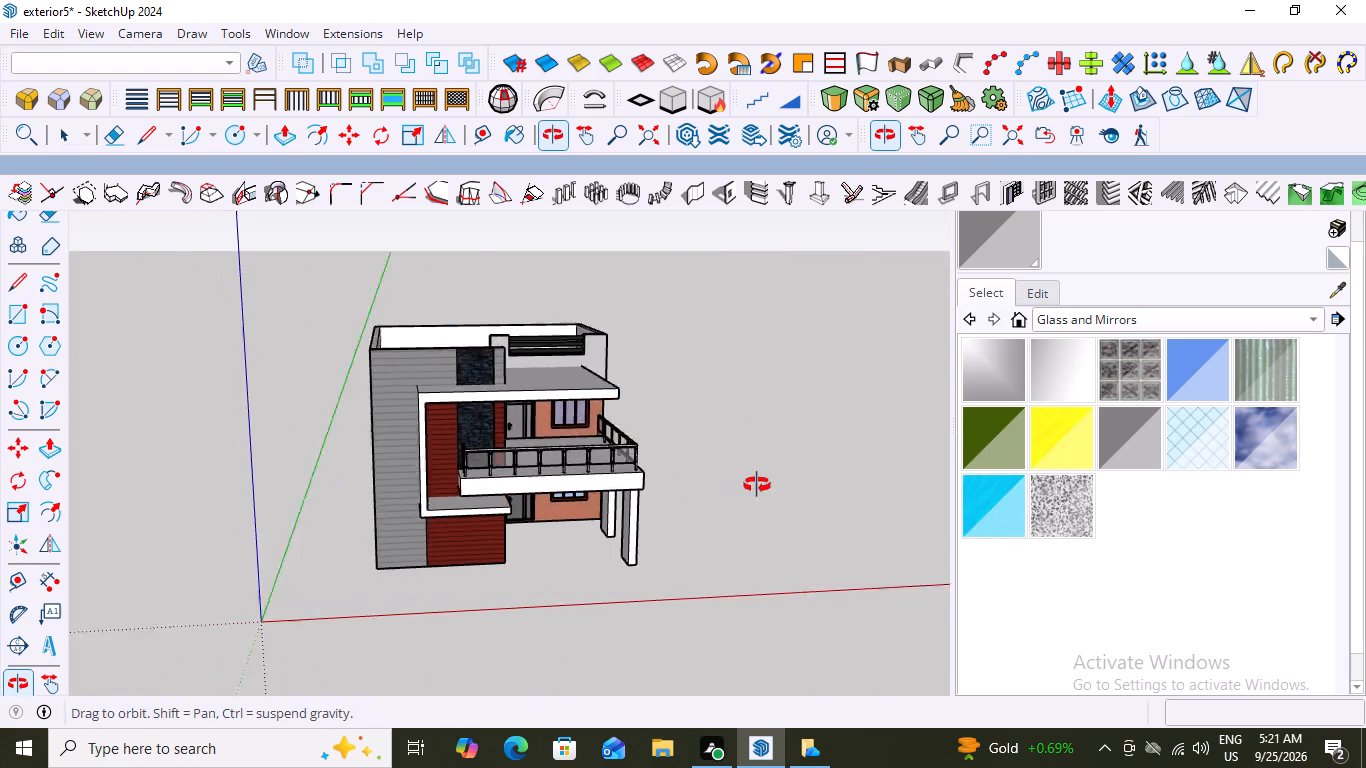
{"action": "middle_click_drag", "start_coordinate": [757, 485], "coordinate": [715, 455]}
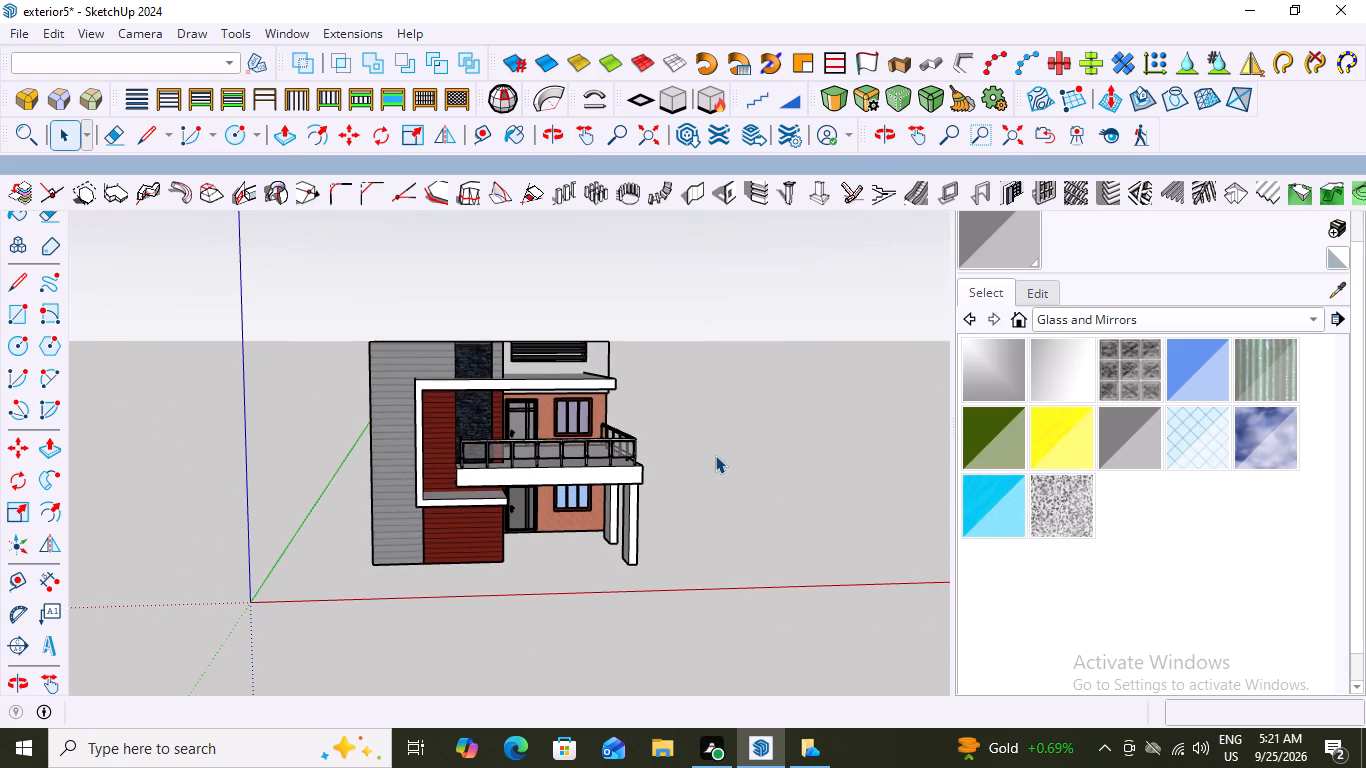
{"action": "scroll", "coordinate": [601, 395], "scroll_direction": "up", "scroll_amount": 3}
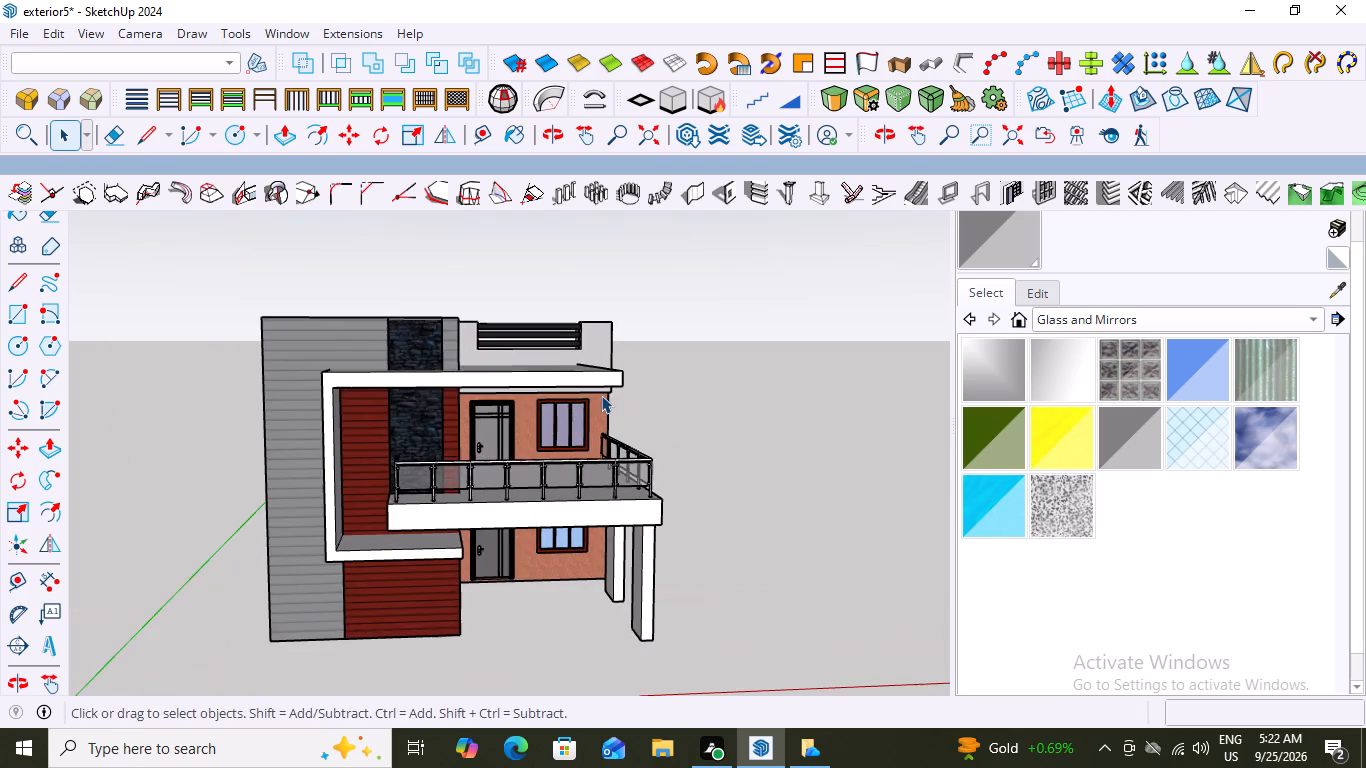
{"action": "scroll", "coordinate": [601, 395], "scroll_direction": "down", "scroll_amount": 6}
{"action": "middle_click_drag", "start_coordinate": [617, 443], "coordinate": [572, 334]}
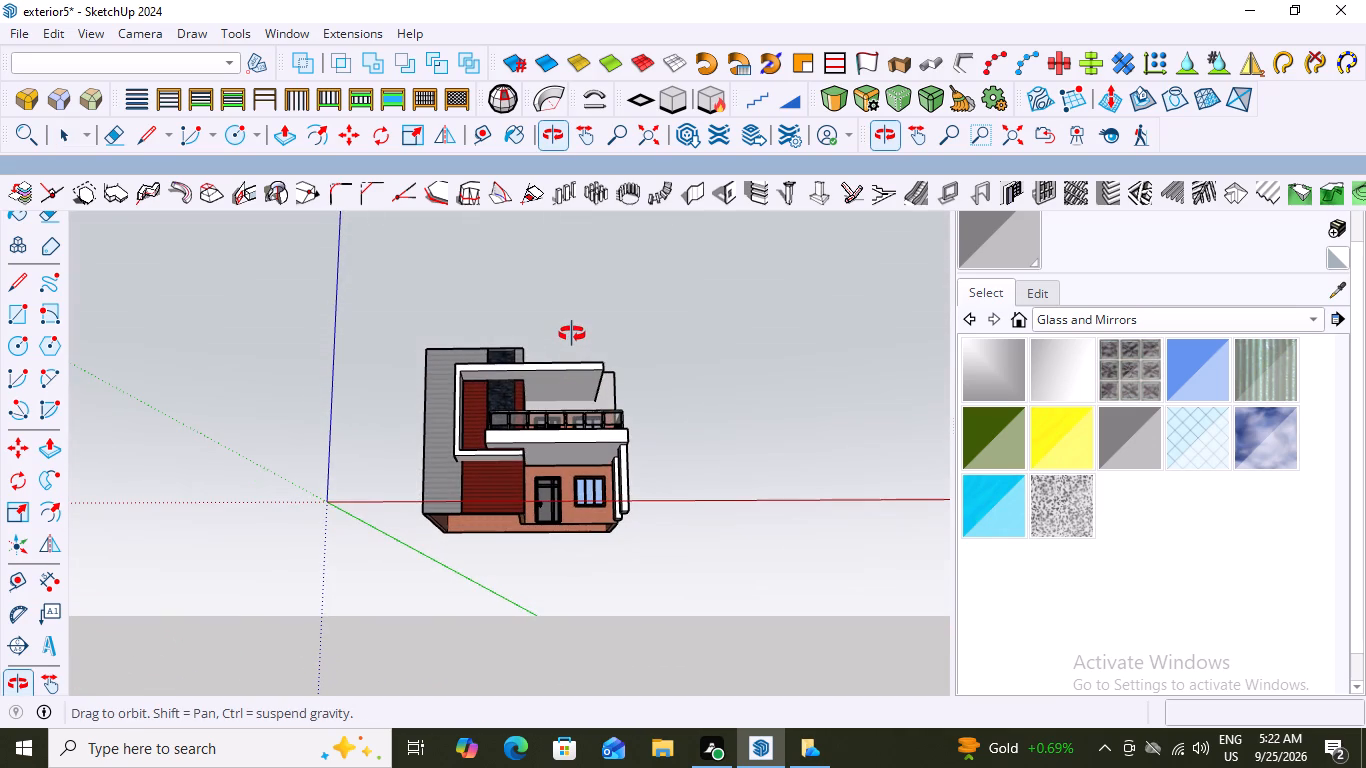
{"action": "middle_click_drag", "start_coordinate": [572, 334], "coordinate": [634, 180]}
{"action": "middle_click_drag", "start_coordinate": [559, 437], "coordinate": [524, 328]}
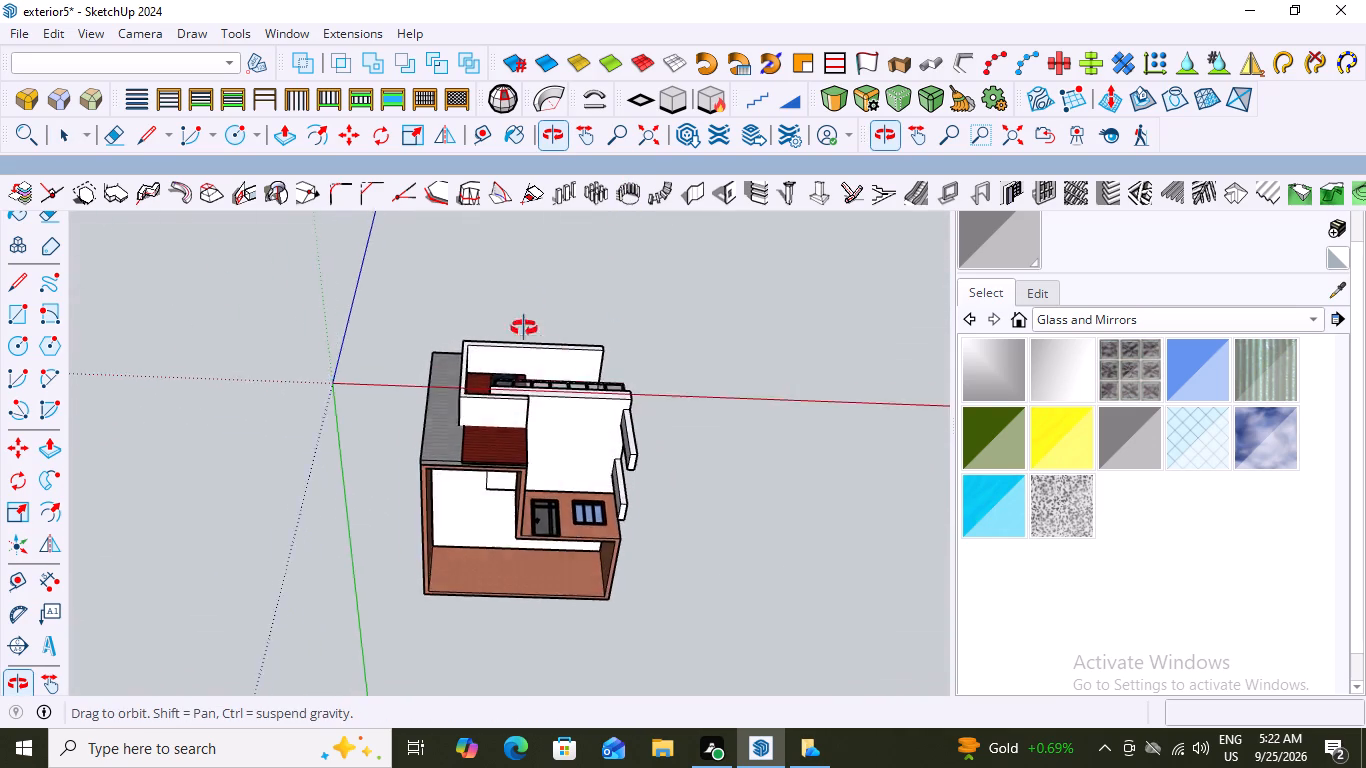
{"action": "middle_click_drag", "start_coordinate": [524, 328], "coordinate": [482, 226]}
{"action": "middle_click_drag", "start_coordinate": [495, 403], "coordinate": [526, 353]}
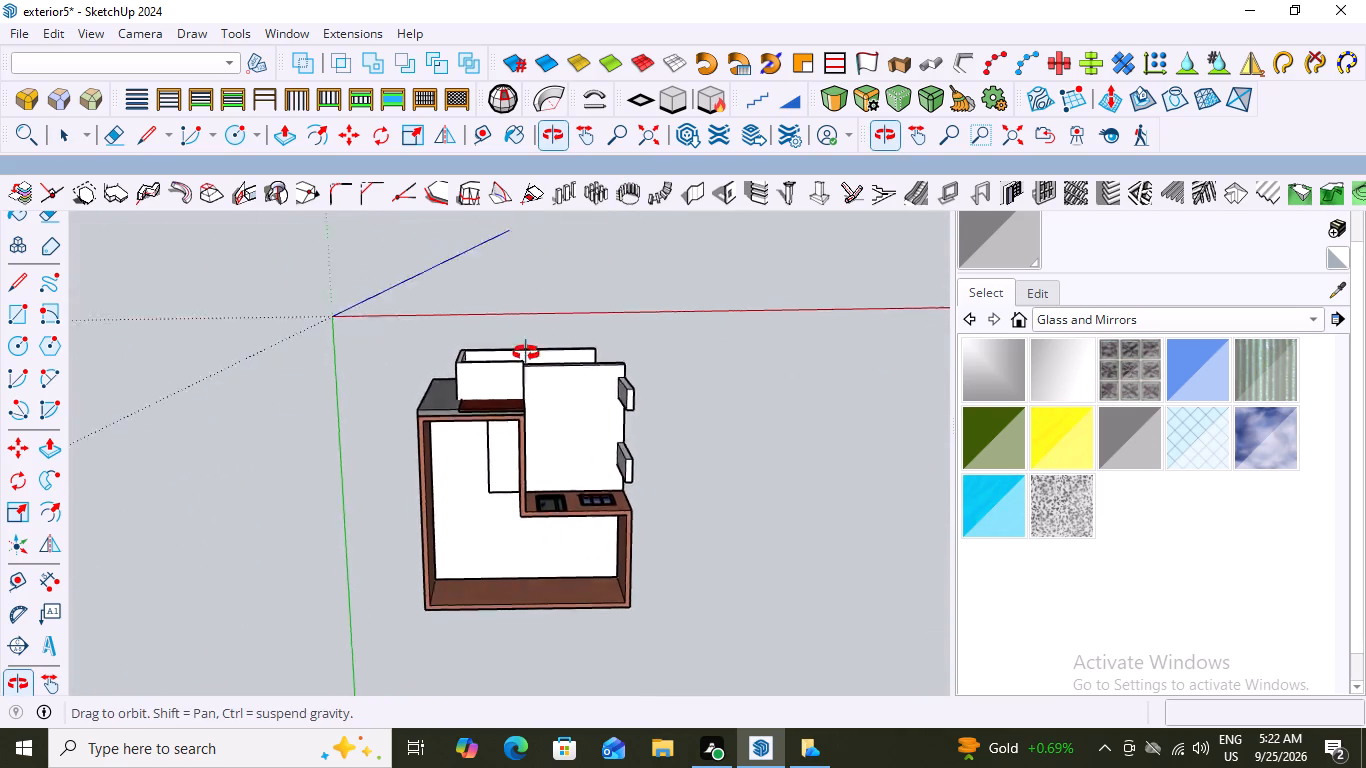
{"action": "middle_click_drag", "start_coordinate": [526, 353], "coordinate": [532, 328]}
{"action": "scroll", "coordinate": [481, 393], "scroll_direction": "up", "scroll_amount": 5}
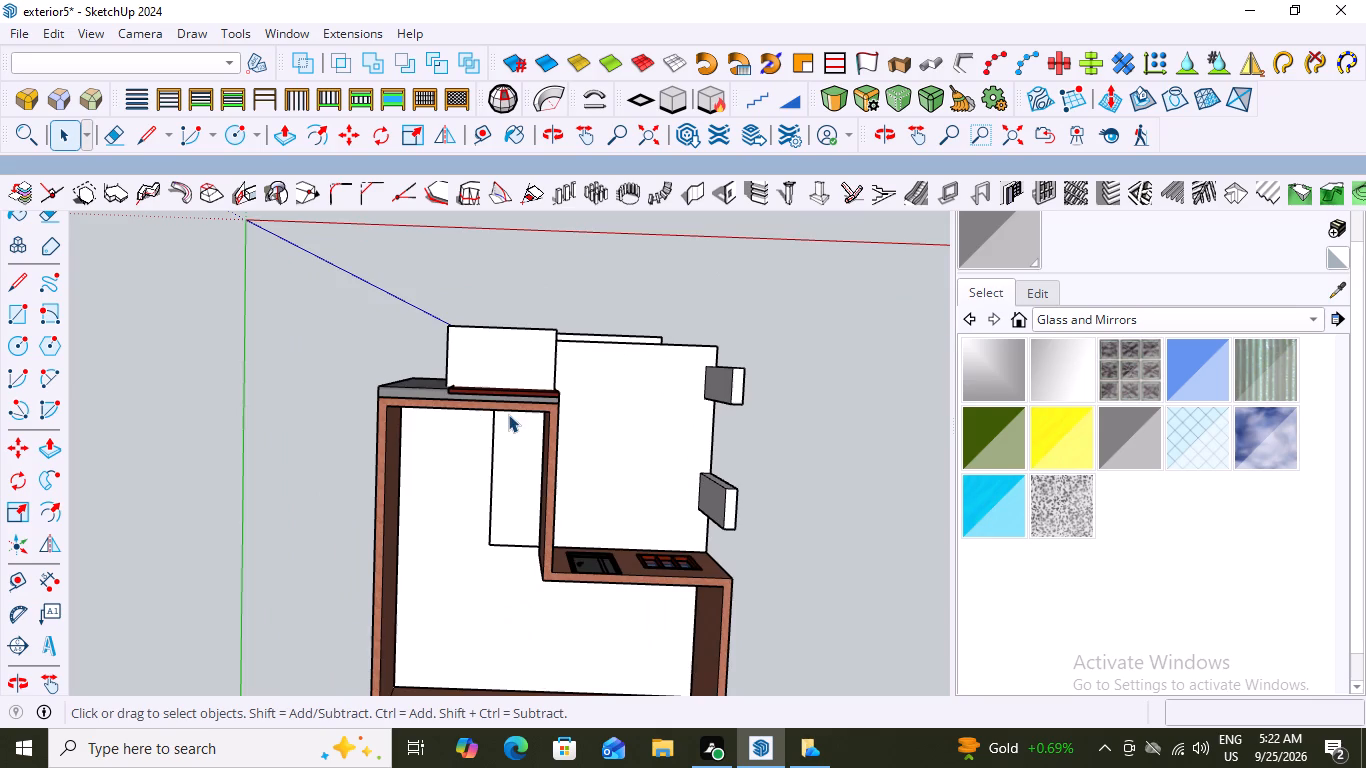
{"action": "scroll", "coordinate": [508, 414], "scroll_direction": "down", "scroll_amount": 7}
{"action": "scroll", "coordinate": [500, 482], "scroll_direction": "up", "scroll_amount": 3}
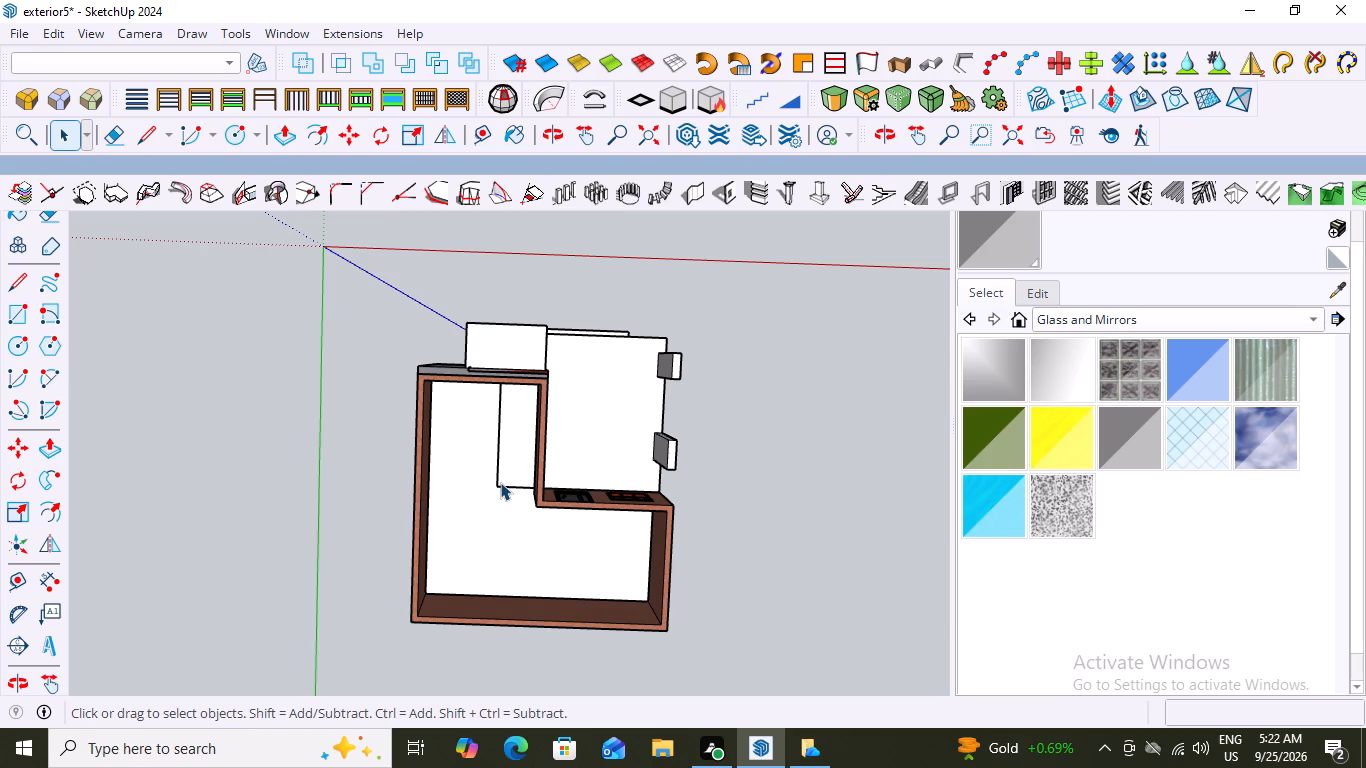
Examine the whole house from above, from the front and from underneath, including the open wall bases.
{"action": "scroll", "coordinate": [660, 459], "scroll_direction": "down", "scroll_amount": 3}
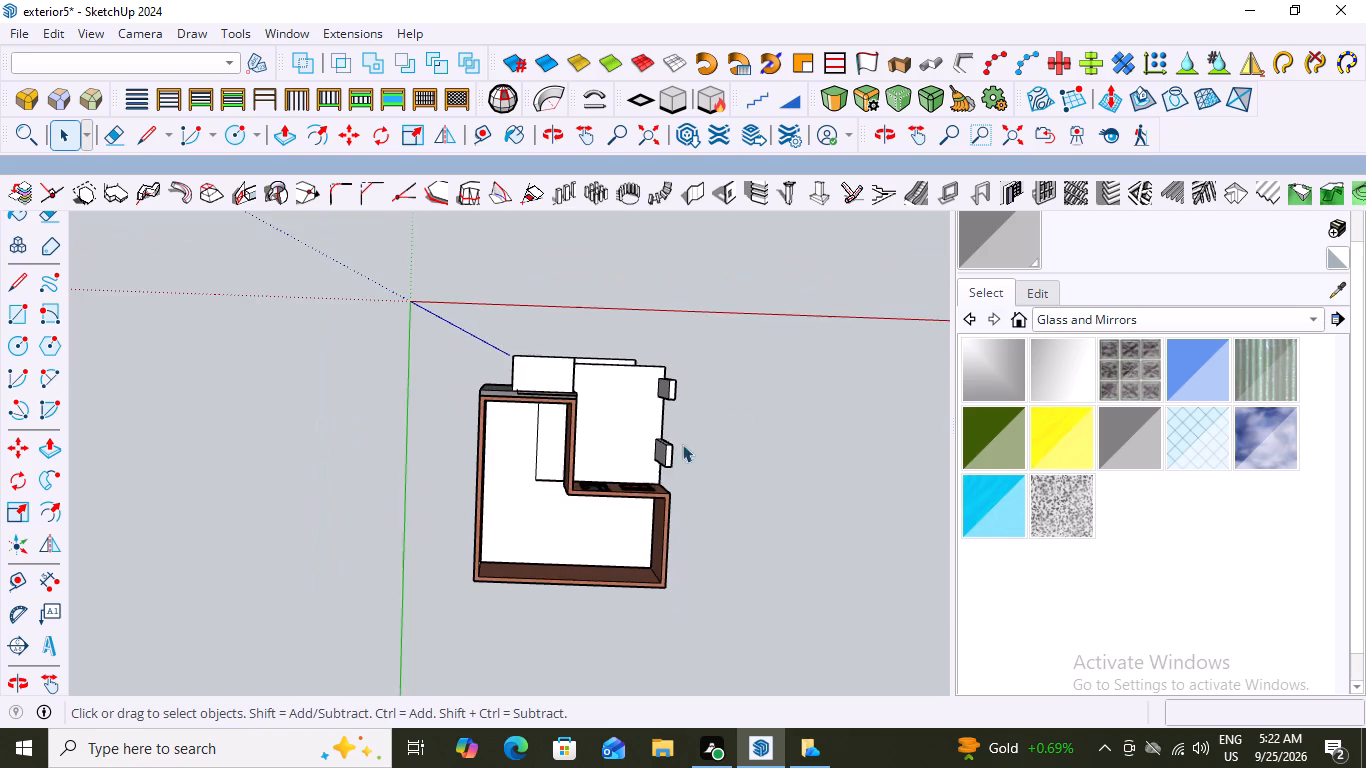
{"action": "middle_click_drag", "start_coordinate": [725, 504], "coordinate": [665, 681]}
{"action": "middle_click_drag", "start_coordinate": [707, 380], "coordinate": [745, 654]}
{"action": "middle_click_drag", "start_coordinate": [739, 409], "coordinate": [745, 450]}
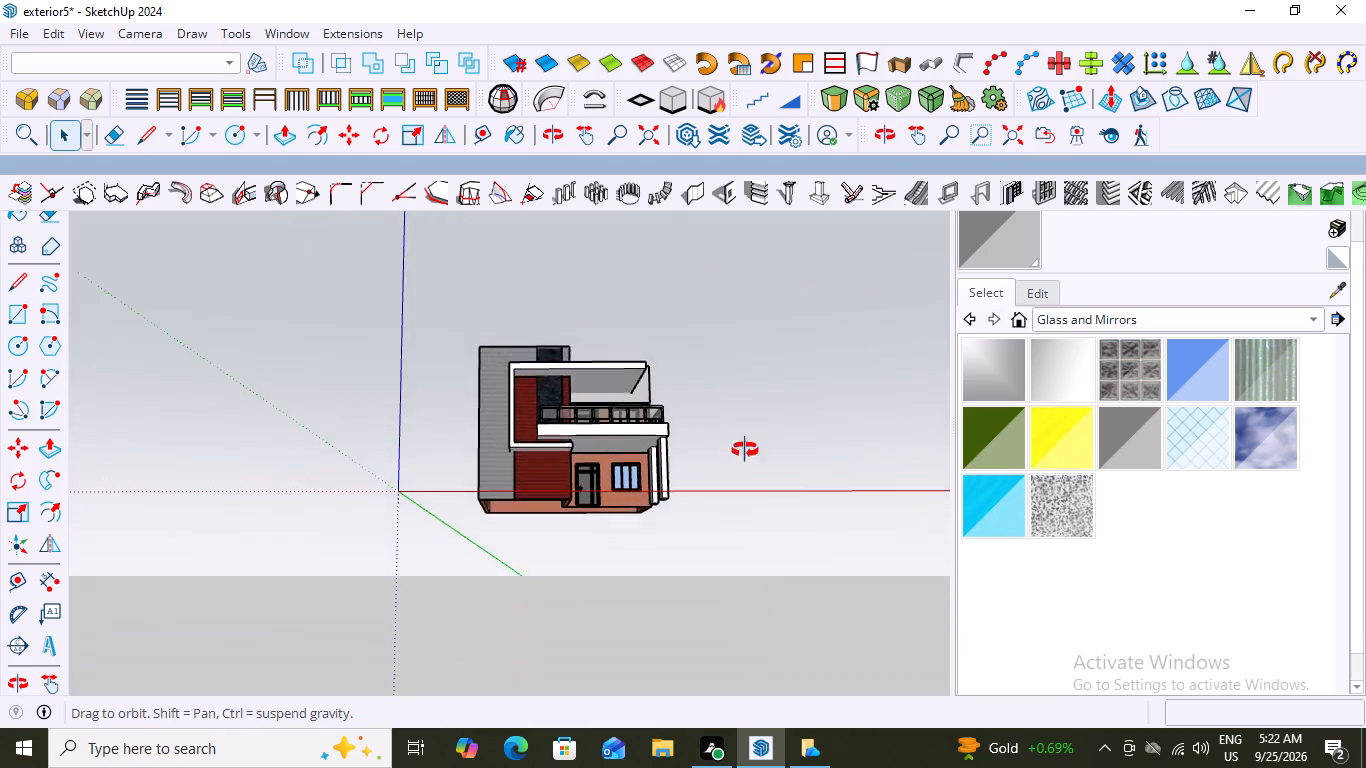
{"action": "middle_click_drag", "start_coordinate": [745, 450], "coordinate": [747, 616]}
{"action": "middle_click_drag", "start_coordinate": [712, 431], "coordinate": [676, 351]}
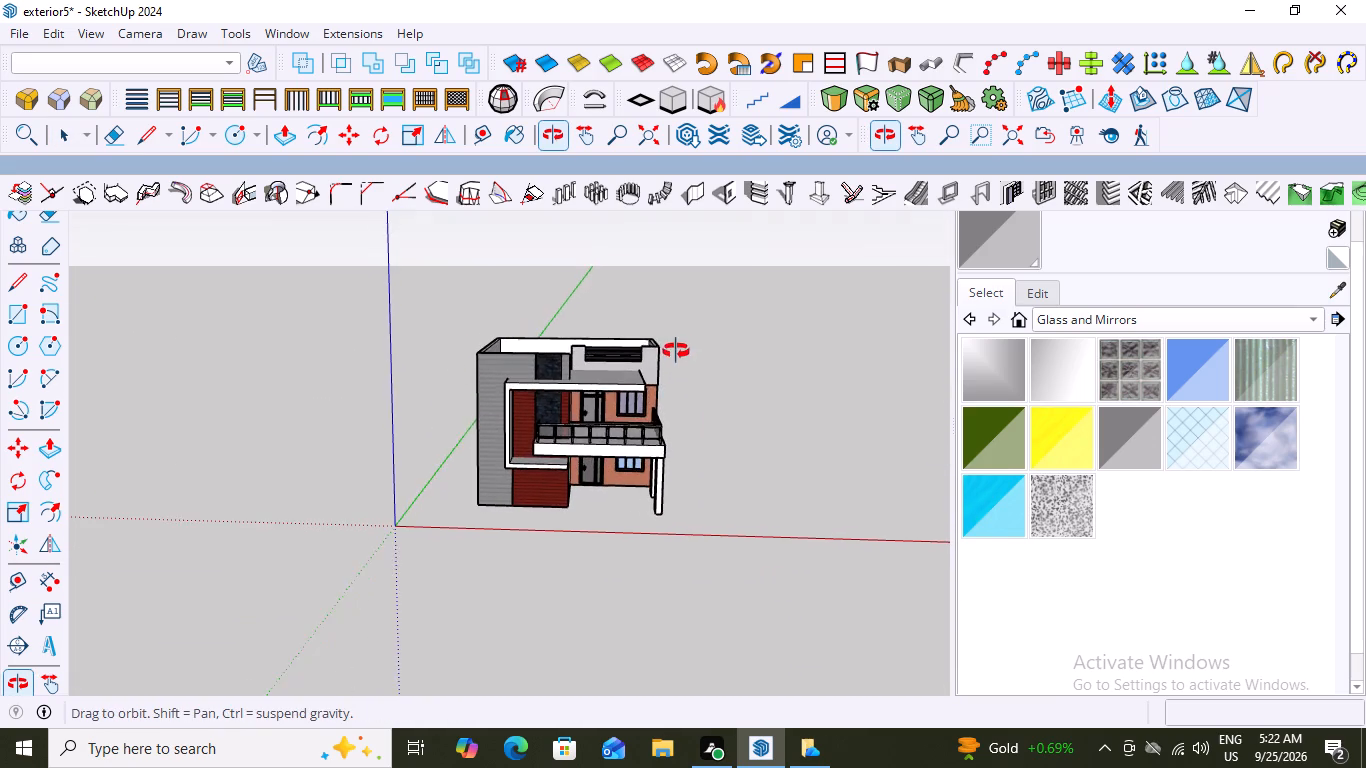
{"action": "middle_click_drag", "start_coordinate": [676, 351], "coordinate": [676, 332]}
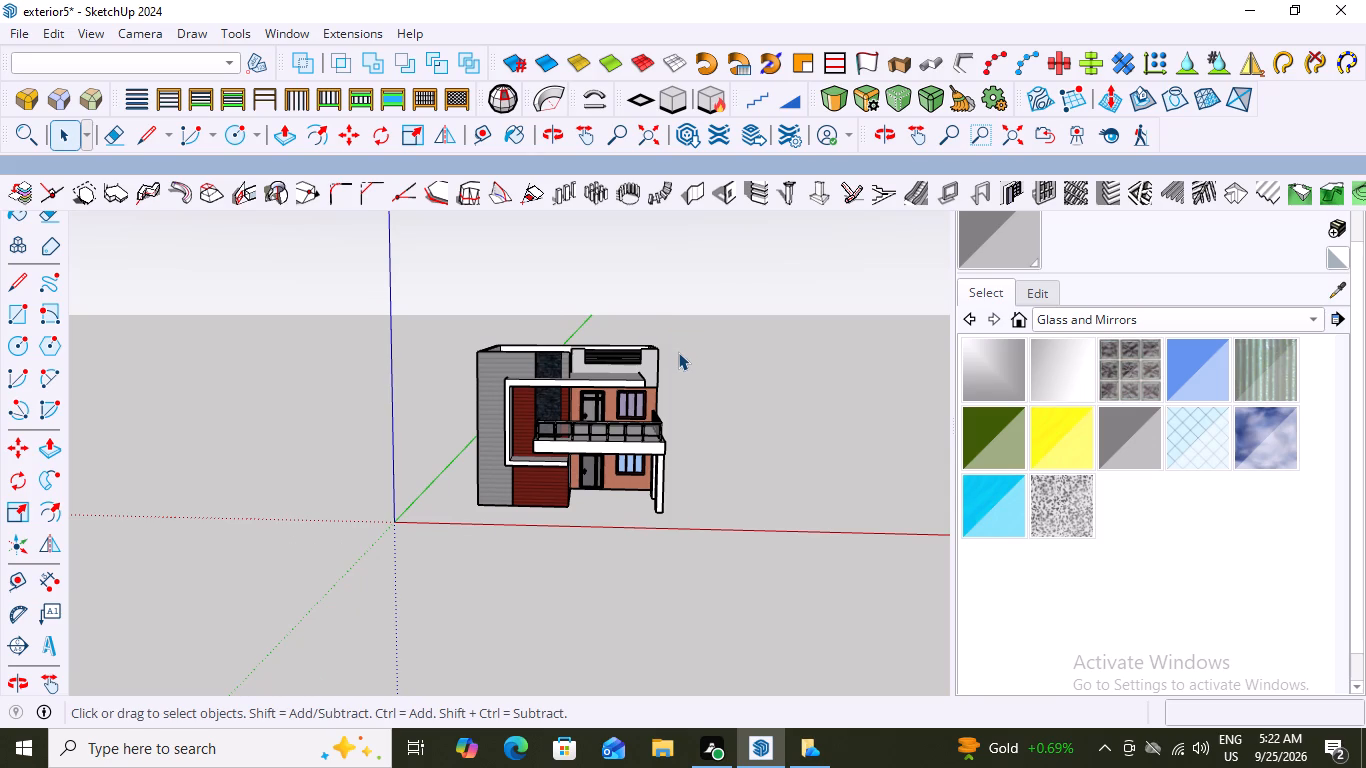
{"action": "middle_click_drag", "start_coordinate": [561, 486], "coordinate": [582, 624]}
{"action": "scroll", "coordinate": [563, 517], "scroll_direction": "down", "scroll_amount": 1}
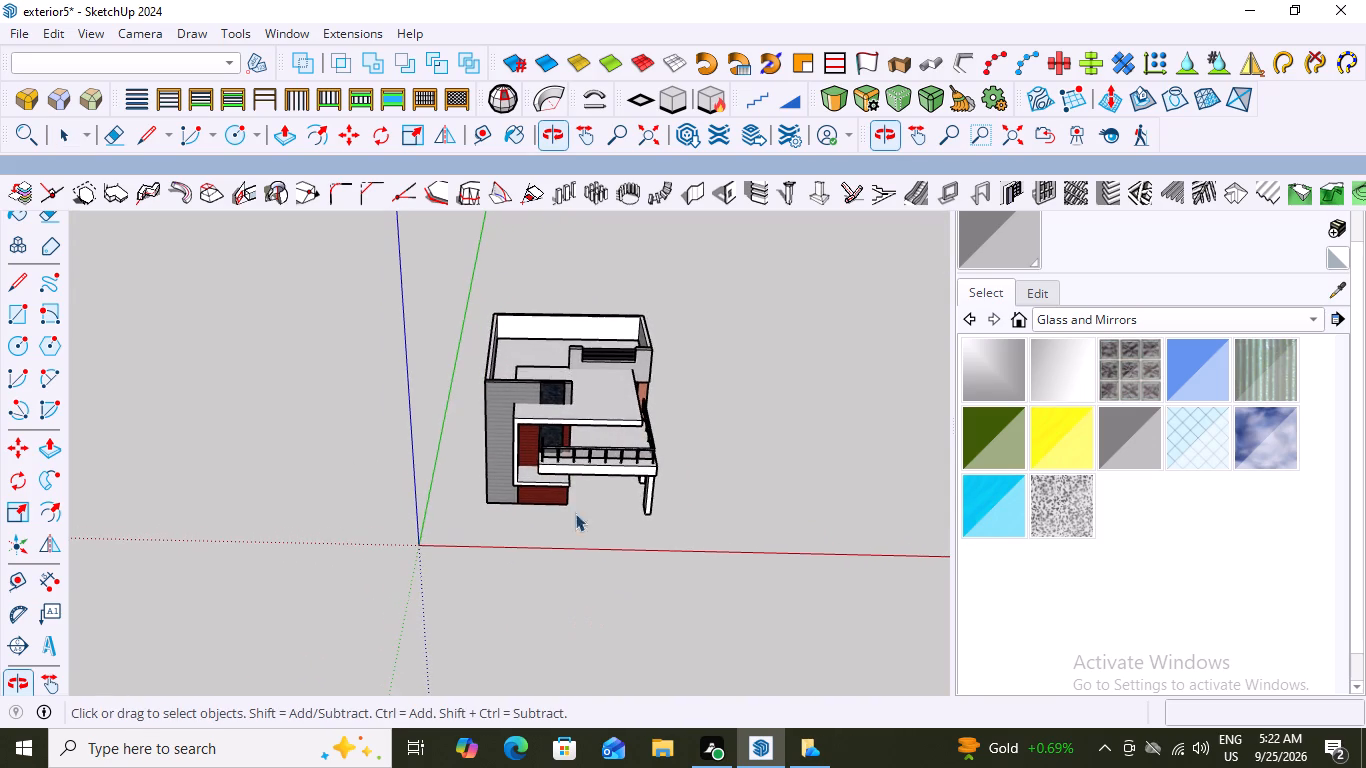
{"action": "scroll", "coordinate": [530, 480], "scroll_direction": "up", "scroll_amount": 14}
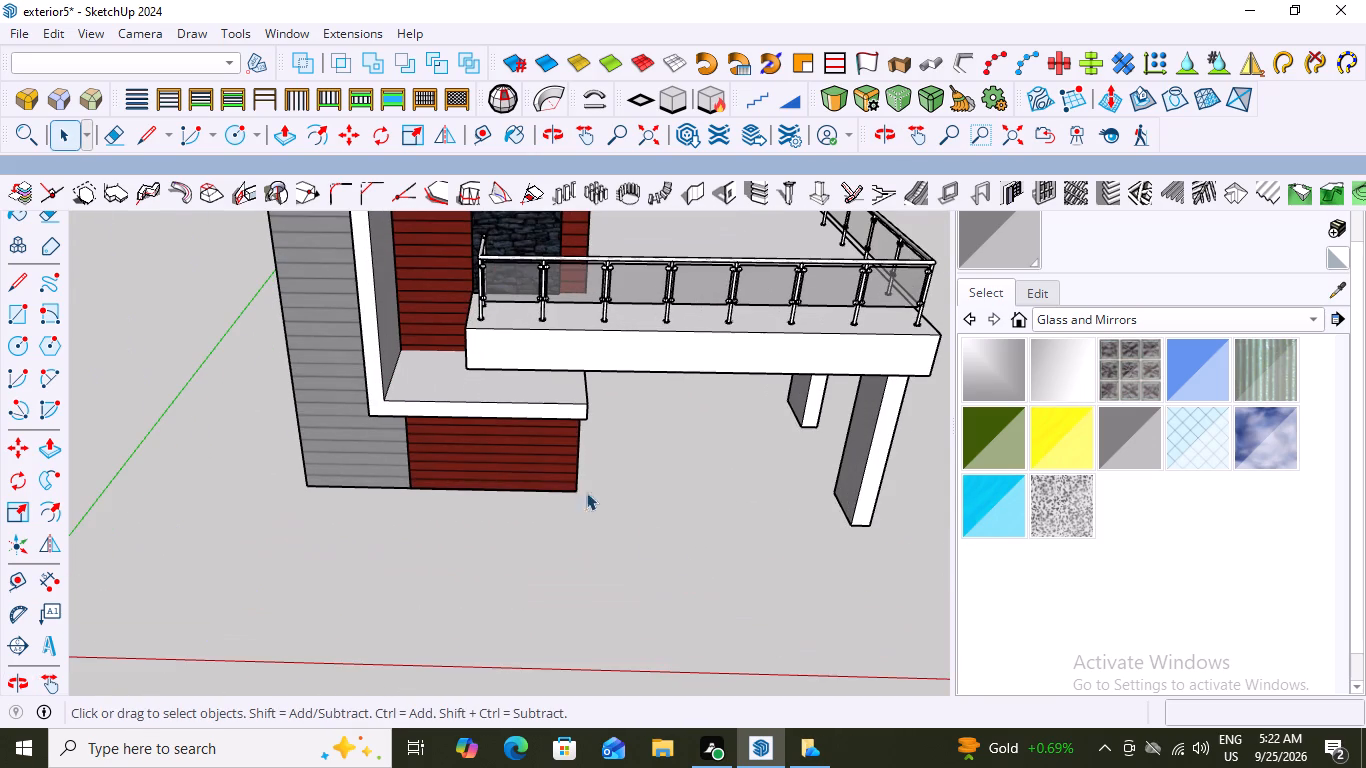
{"action": "scroll", "coordinate": [626, 490], "scroll_direction": "down", "scroll_amount": 7}
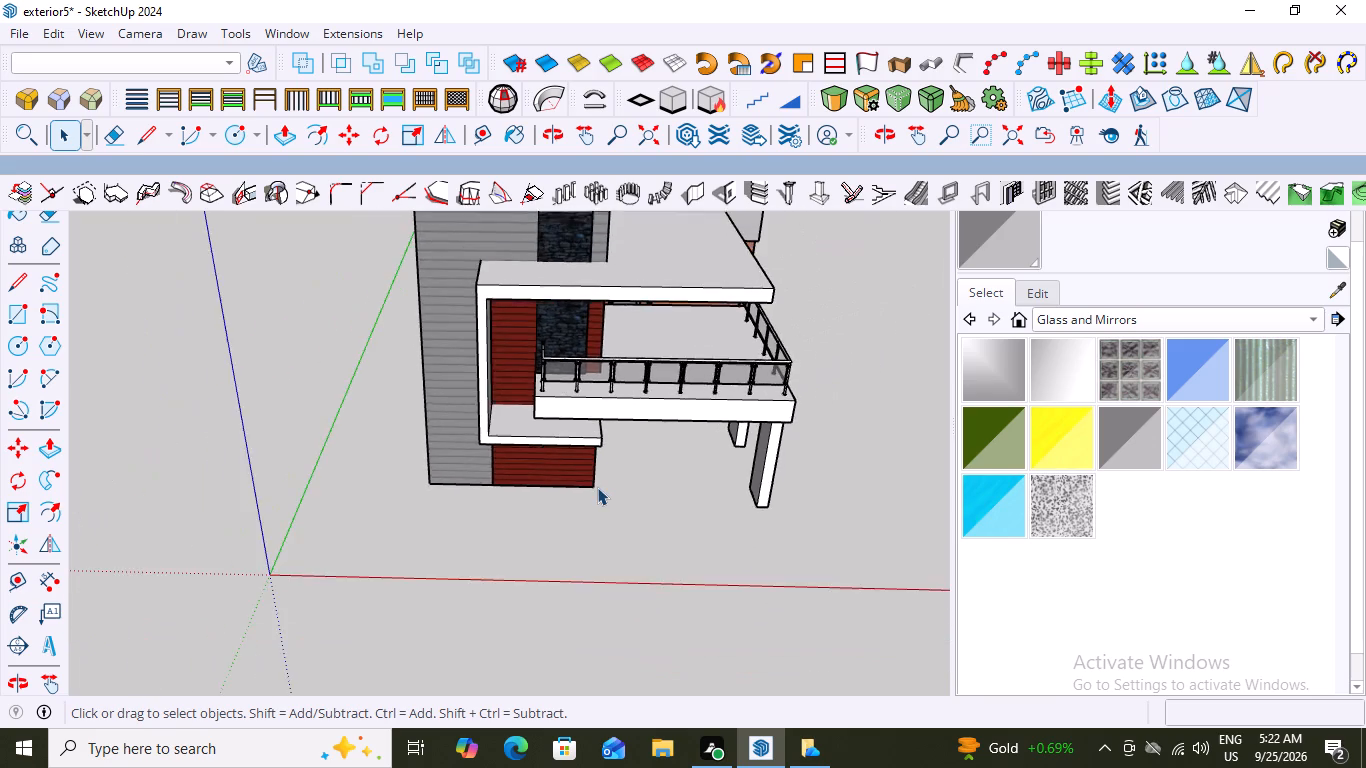
{"action": "scroll", "coordinate": [597, 487], "scroll_direction": "down", "scroll_amount": 5}
{"action": "middle_click_drag", "start_coordinate": [718, 415], "coordinate": [709, 230]}
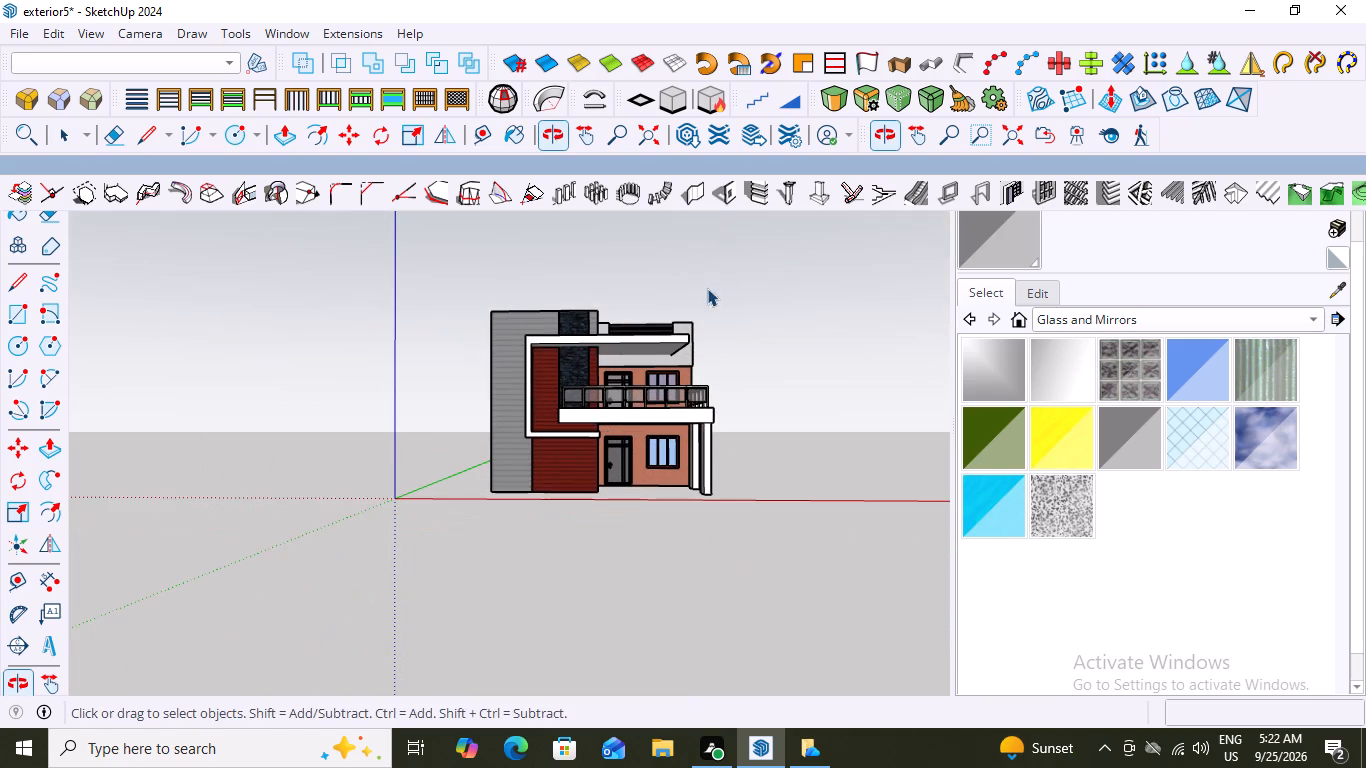
{"action": "scroll", "coordinate": [704, 445], "scroll_direction": "down", "scroll_amount": 1}
{"action": "middle_click_drag", "start_coordinate": [709, 463], "coordinate": [728, 263]}
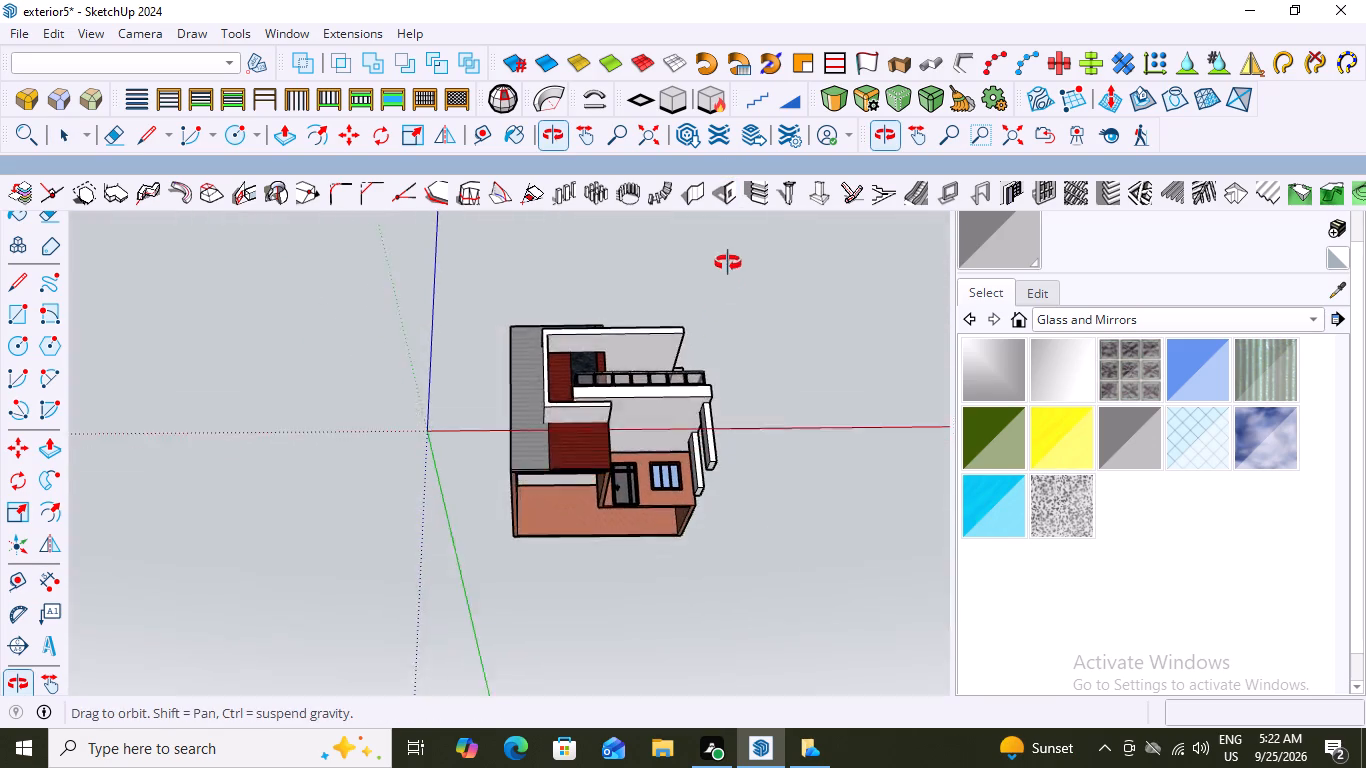
{"action": "middle_click_drag", "start_coordinate": [728, 263], "coordinate": [729, 180]}
{"action": "middle_click_drag", "start_coordinate": [686, 479], "coordinate": [609, 150]}
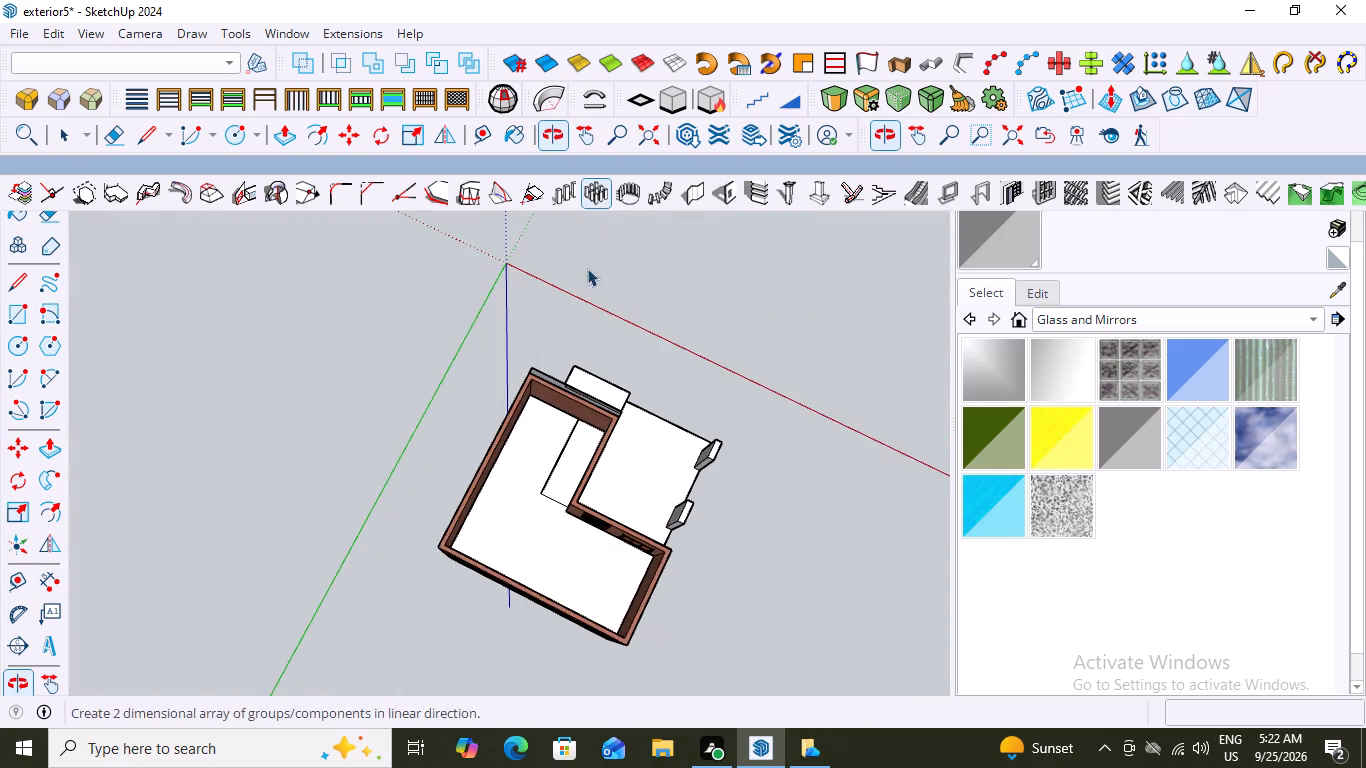
{"action": "scroll", "coordinate": [394, 434], "scroll_direction": "down", "scroll_amount": 1}
{"action": "middle_click_drag", "start_coordinate": [394, 435], "coordinate": [693, 535]}
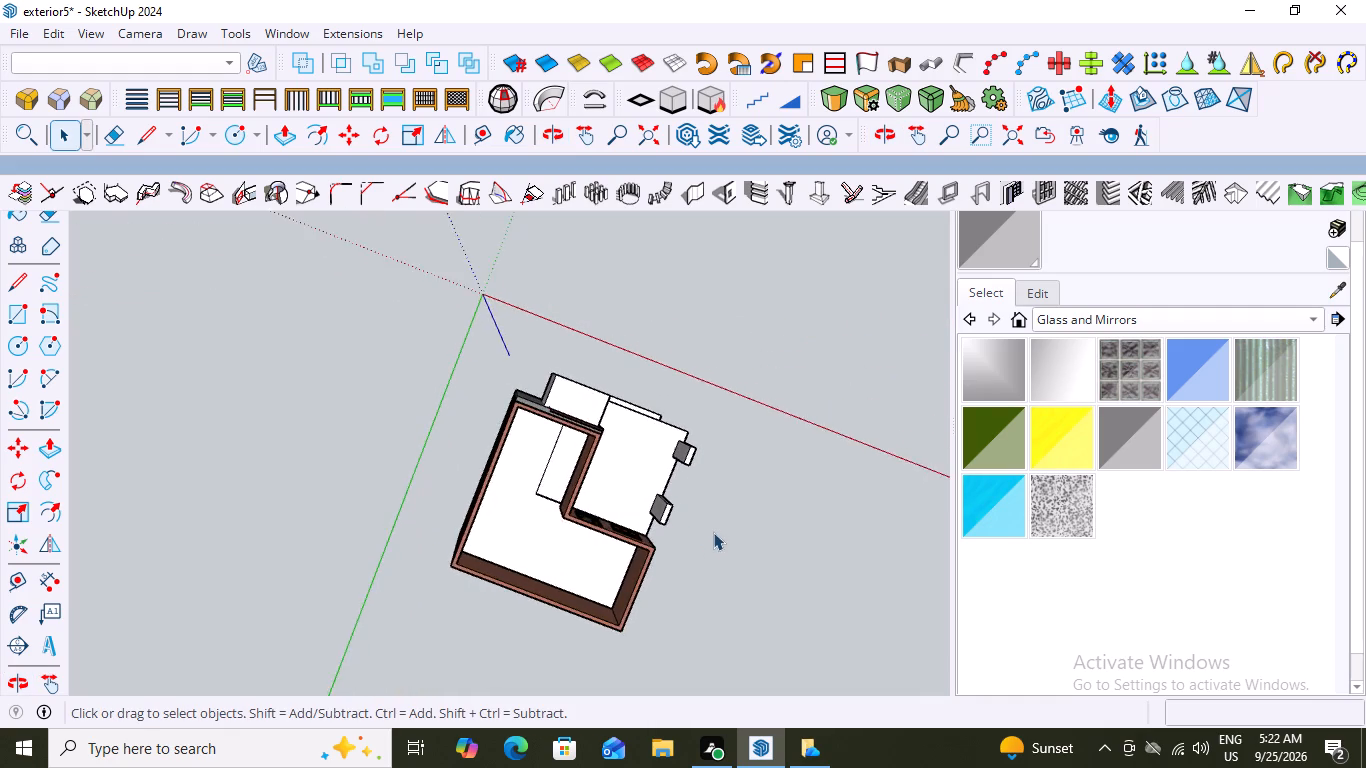
{"action": "scroll", "coordinate": [711, 532], "scroll_direction": "down", "scroll_amount": 5}
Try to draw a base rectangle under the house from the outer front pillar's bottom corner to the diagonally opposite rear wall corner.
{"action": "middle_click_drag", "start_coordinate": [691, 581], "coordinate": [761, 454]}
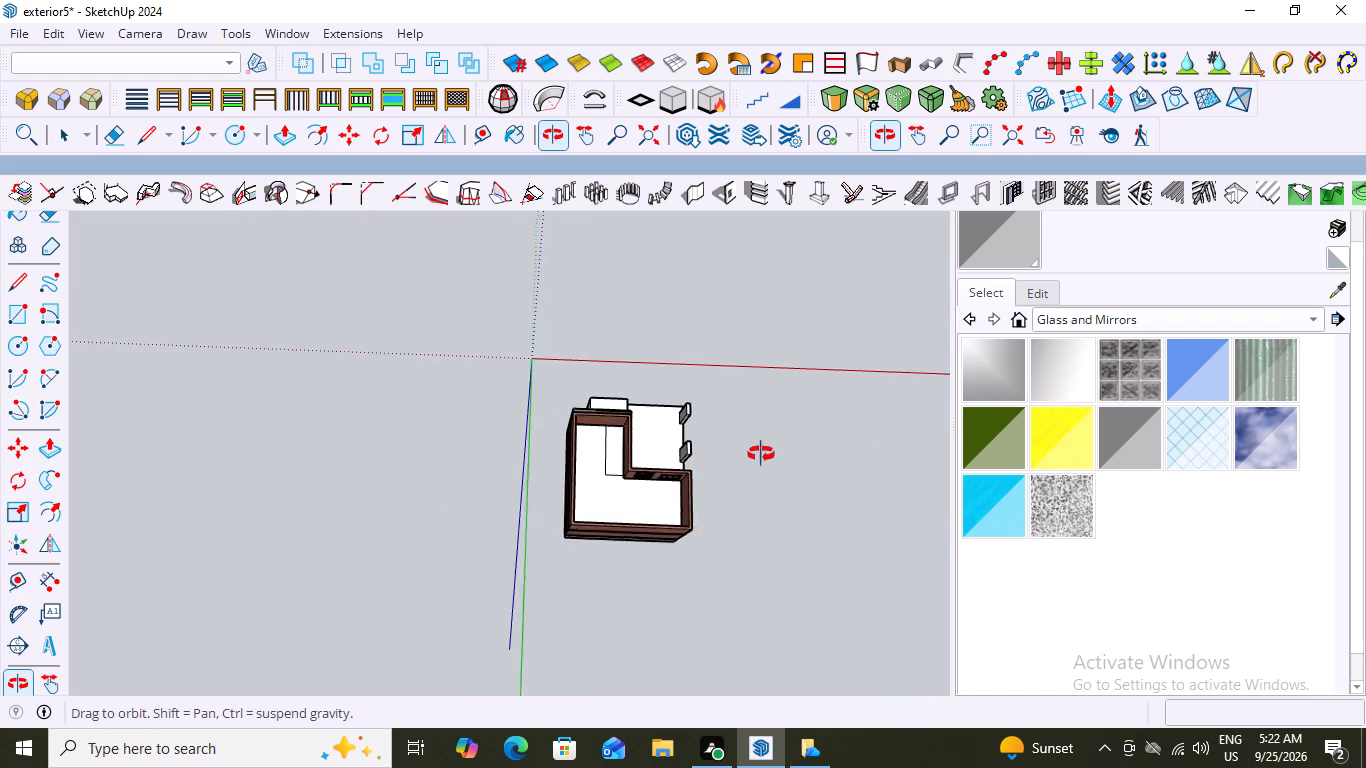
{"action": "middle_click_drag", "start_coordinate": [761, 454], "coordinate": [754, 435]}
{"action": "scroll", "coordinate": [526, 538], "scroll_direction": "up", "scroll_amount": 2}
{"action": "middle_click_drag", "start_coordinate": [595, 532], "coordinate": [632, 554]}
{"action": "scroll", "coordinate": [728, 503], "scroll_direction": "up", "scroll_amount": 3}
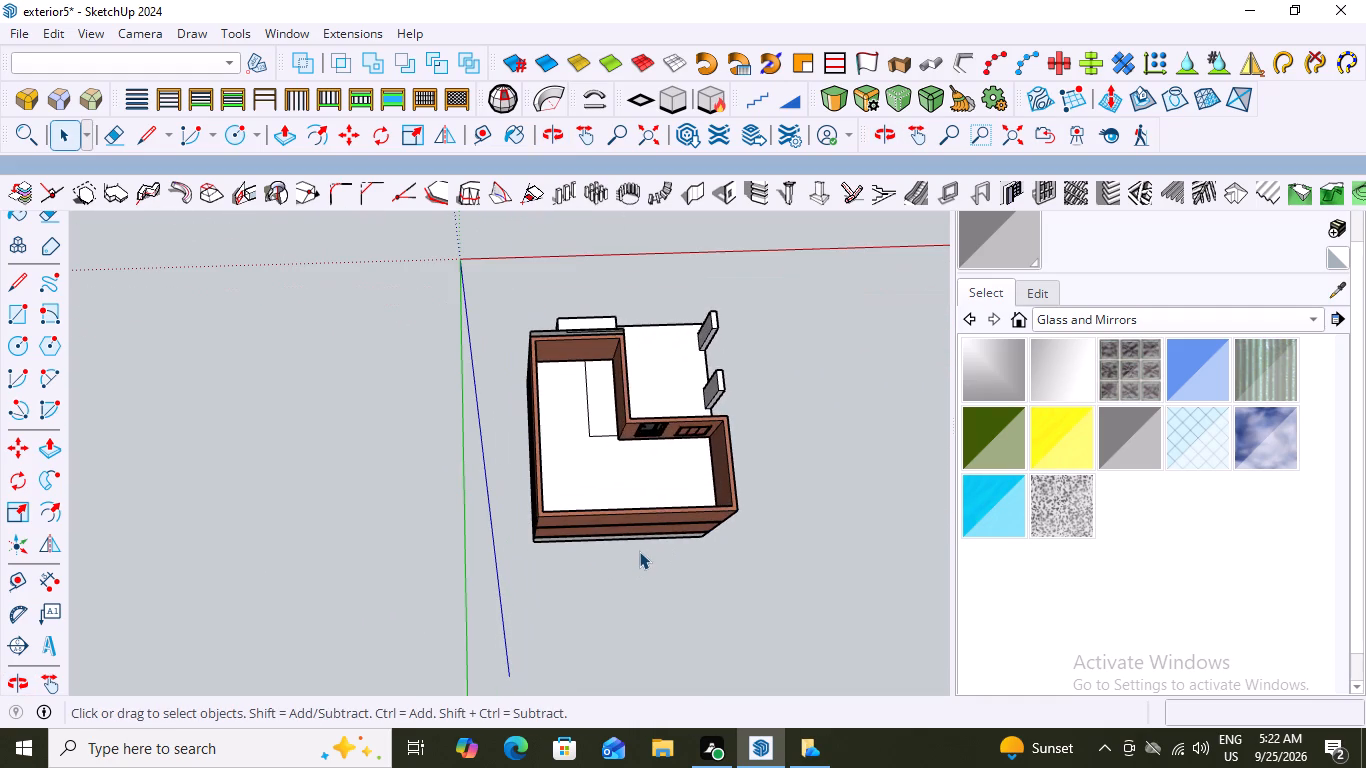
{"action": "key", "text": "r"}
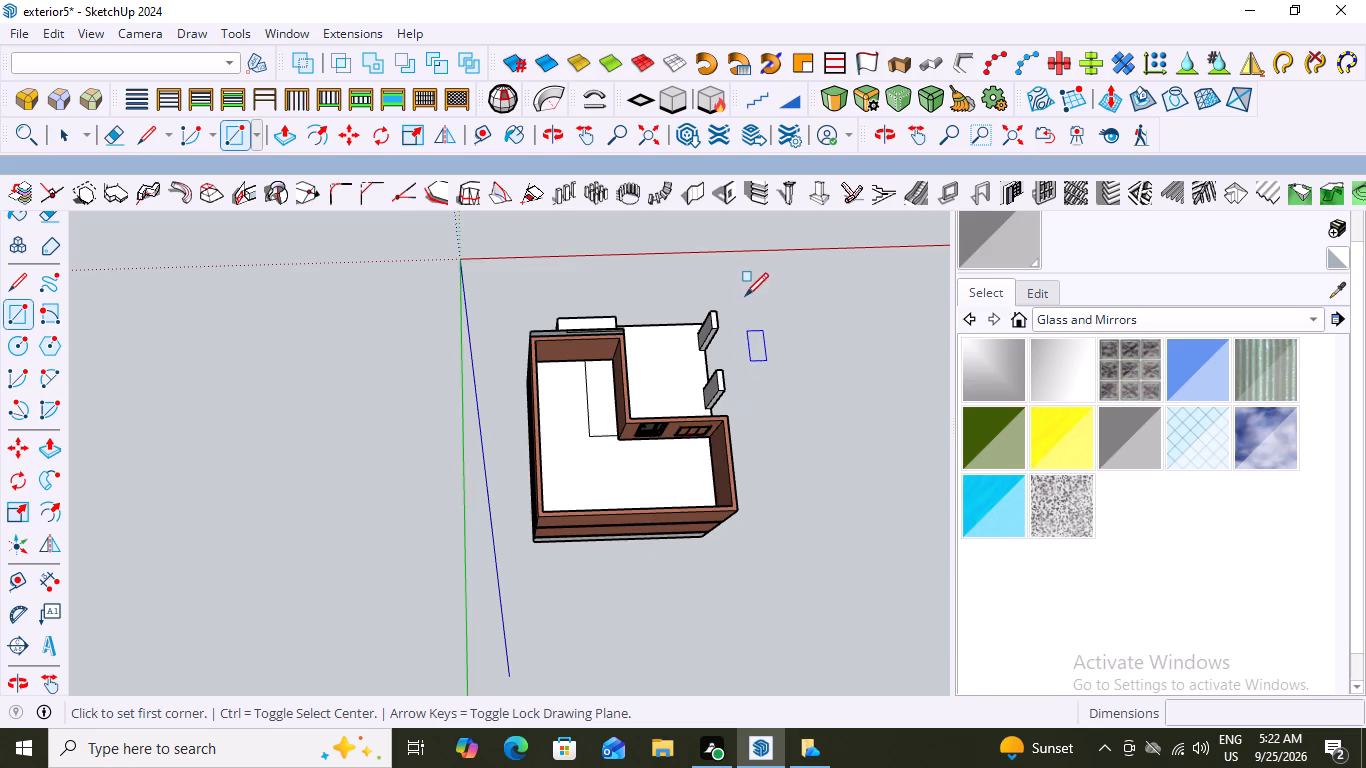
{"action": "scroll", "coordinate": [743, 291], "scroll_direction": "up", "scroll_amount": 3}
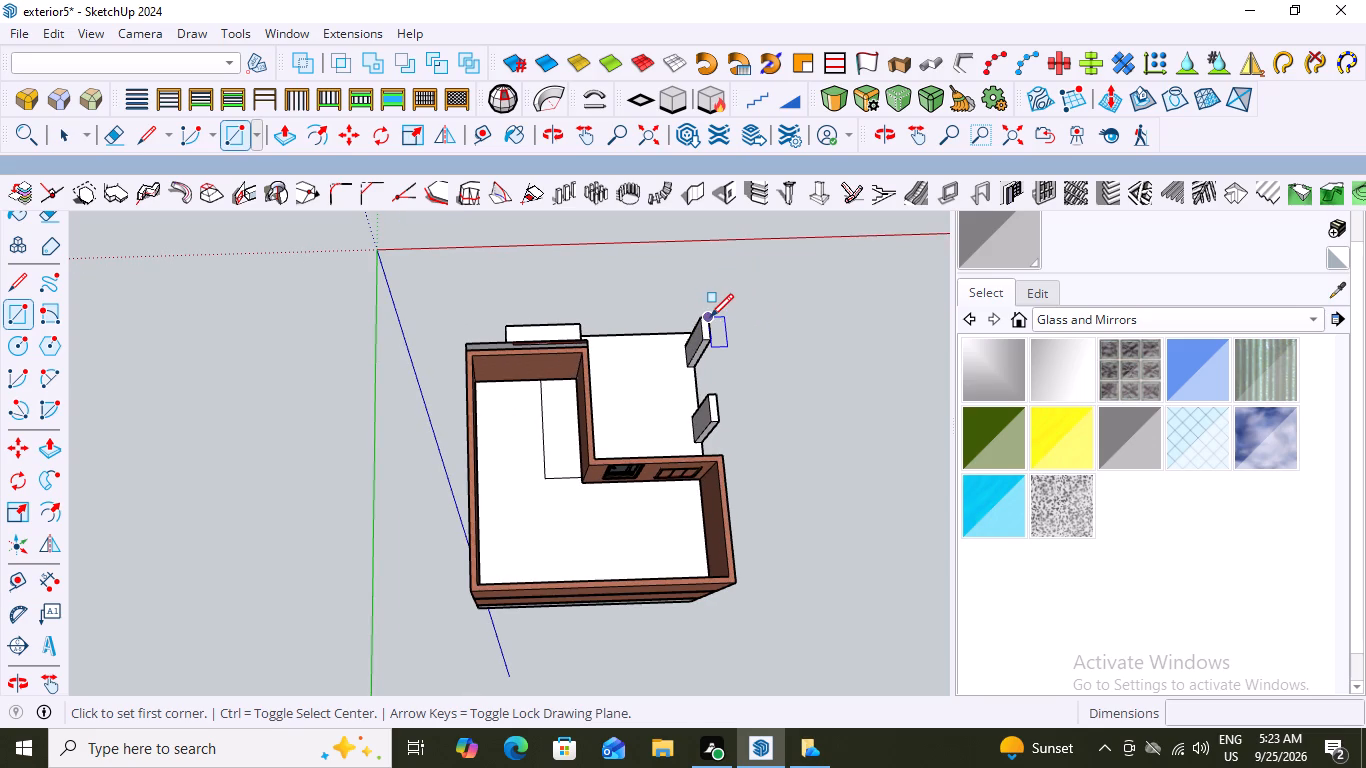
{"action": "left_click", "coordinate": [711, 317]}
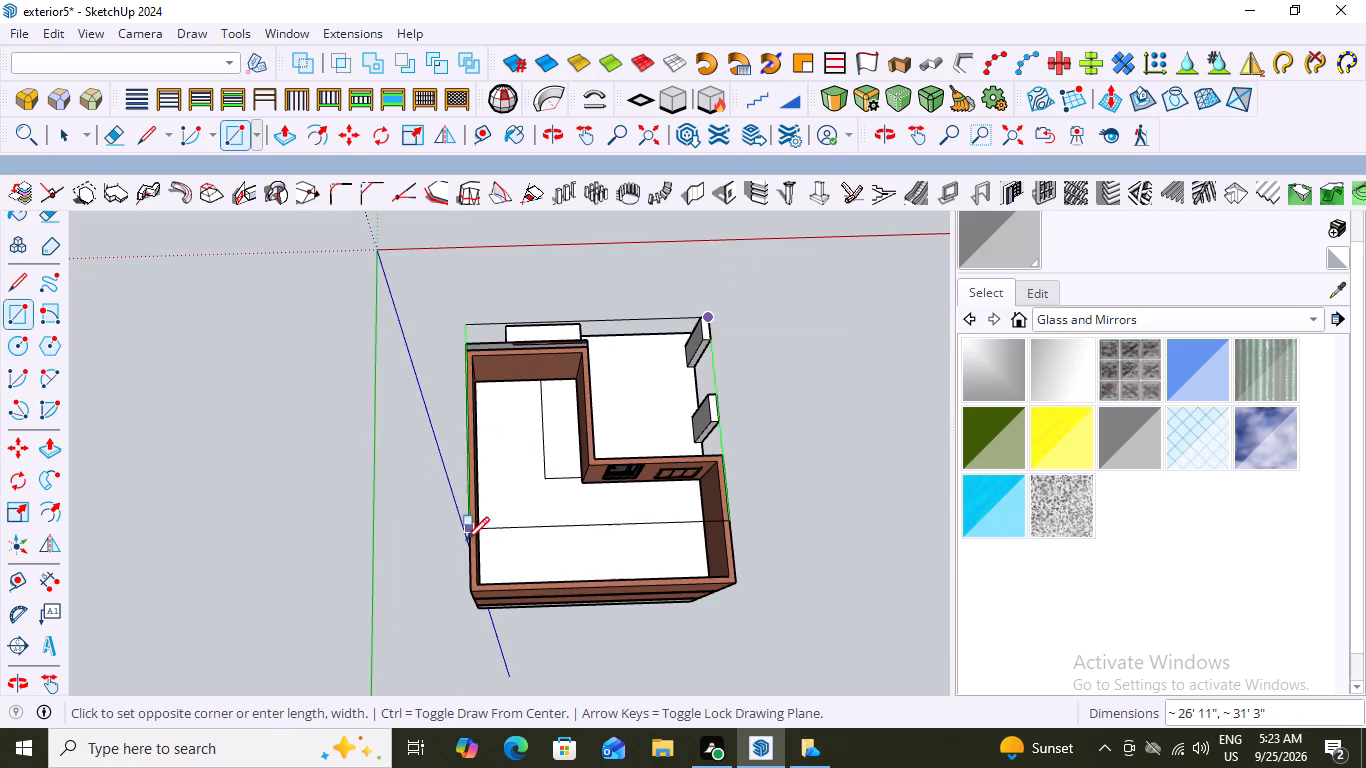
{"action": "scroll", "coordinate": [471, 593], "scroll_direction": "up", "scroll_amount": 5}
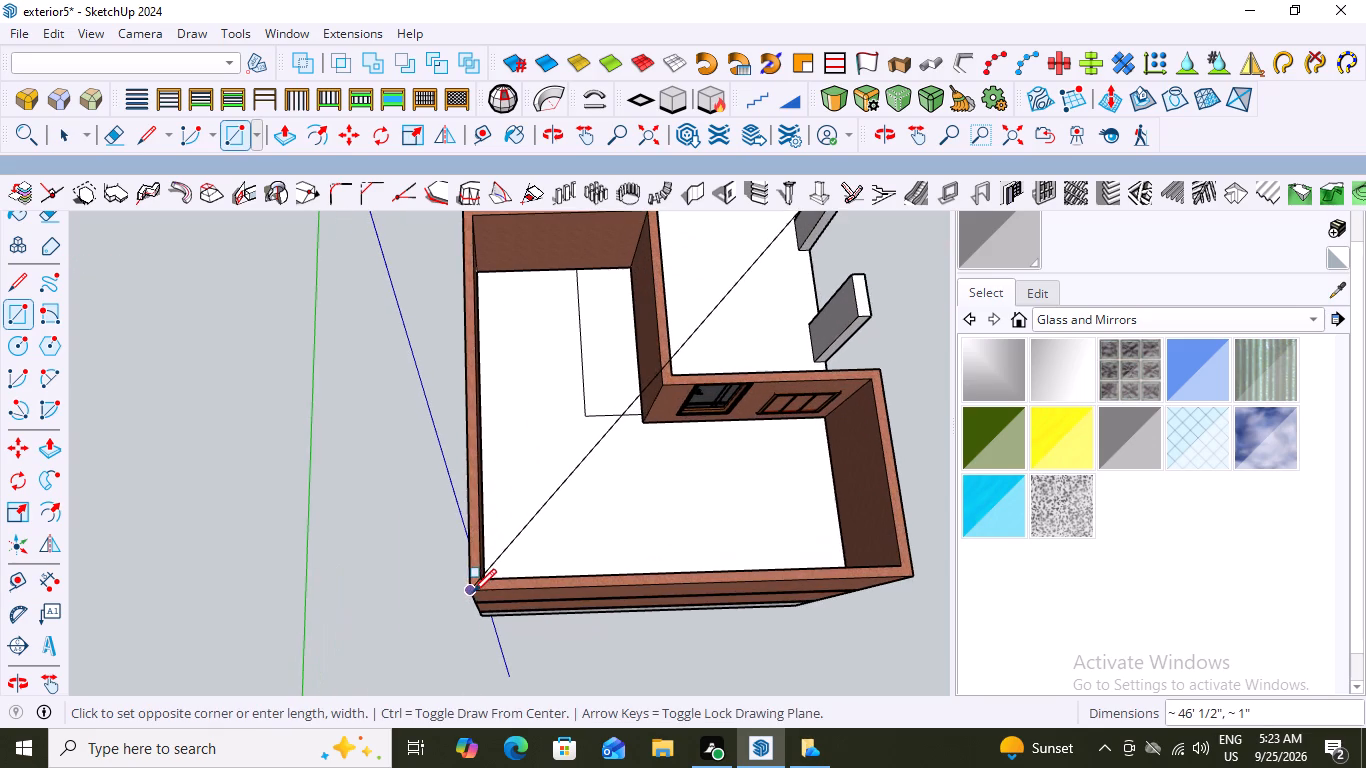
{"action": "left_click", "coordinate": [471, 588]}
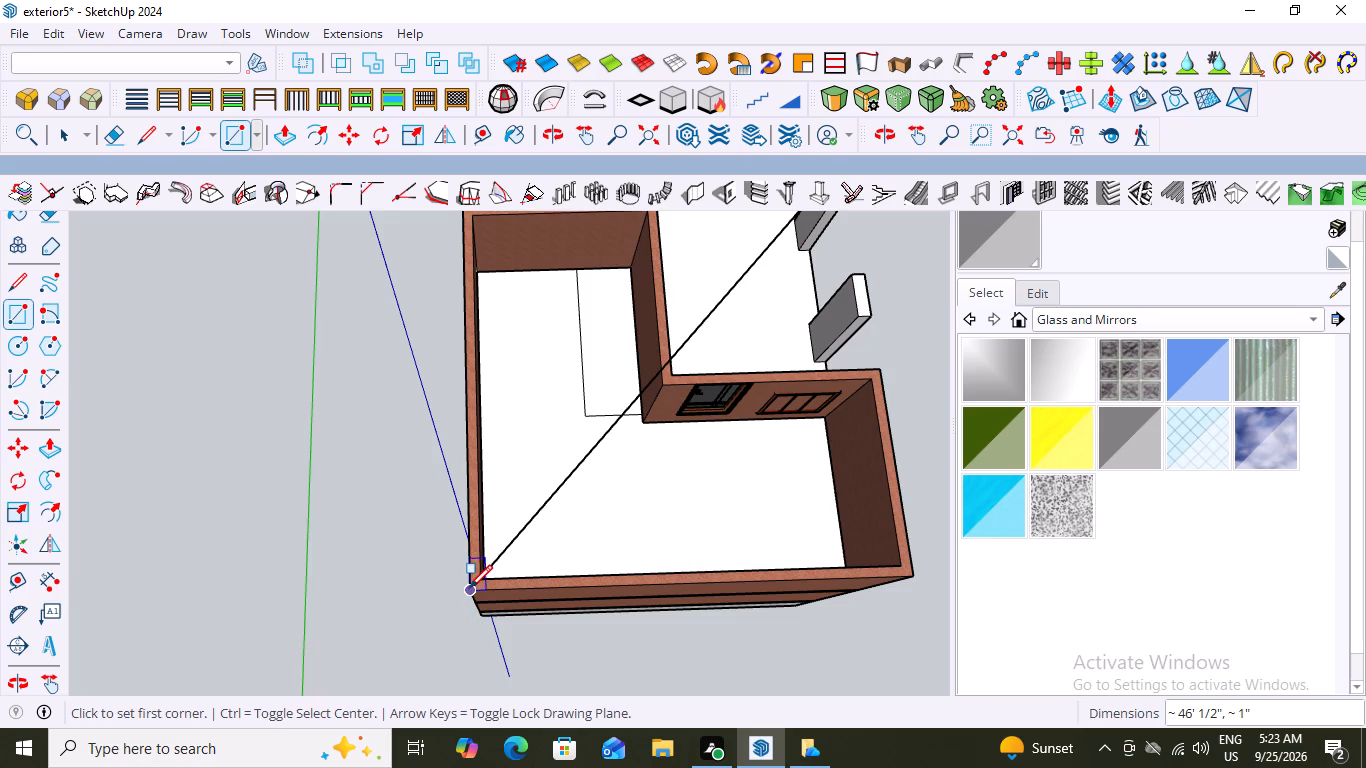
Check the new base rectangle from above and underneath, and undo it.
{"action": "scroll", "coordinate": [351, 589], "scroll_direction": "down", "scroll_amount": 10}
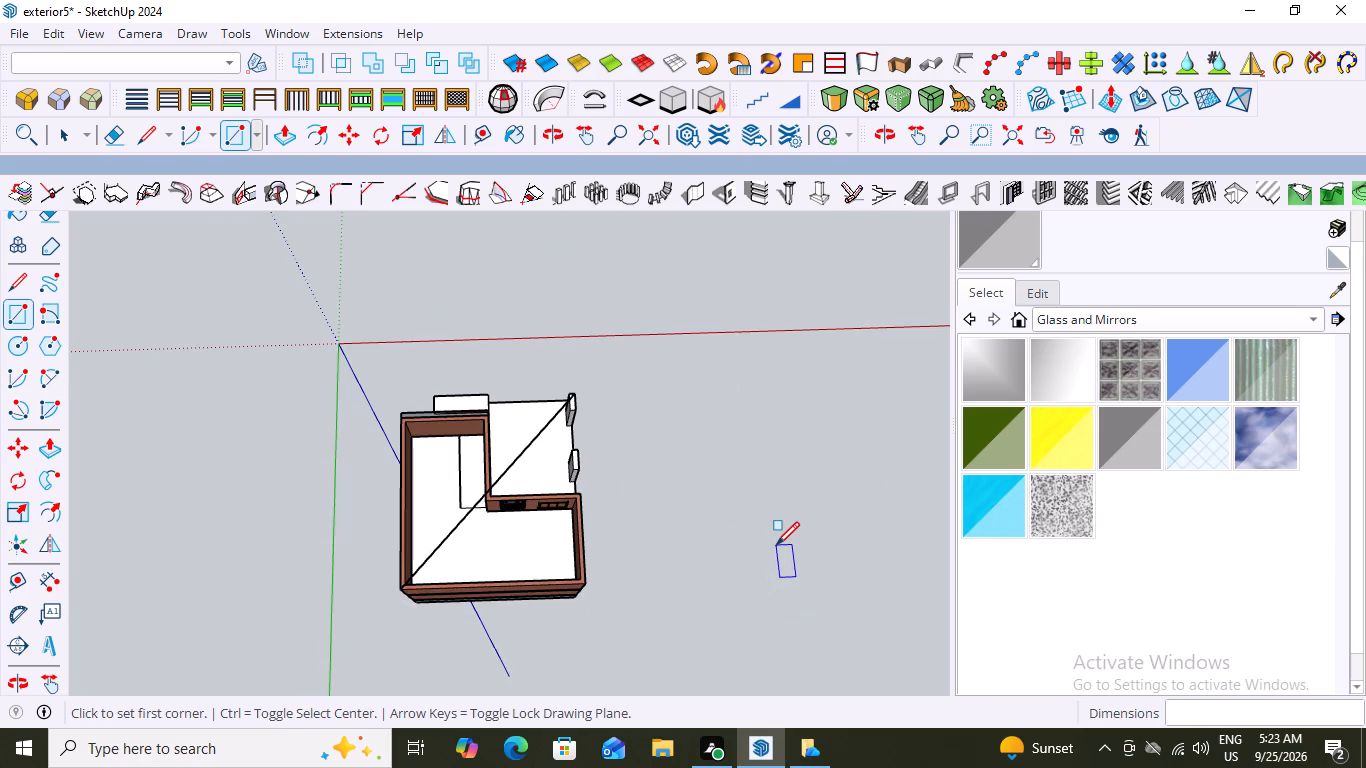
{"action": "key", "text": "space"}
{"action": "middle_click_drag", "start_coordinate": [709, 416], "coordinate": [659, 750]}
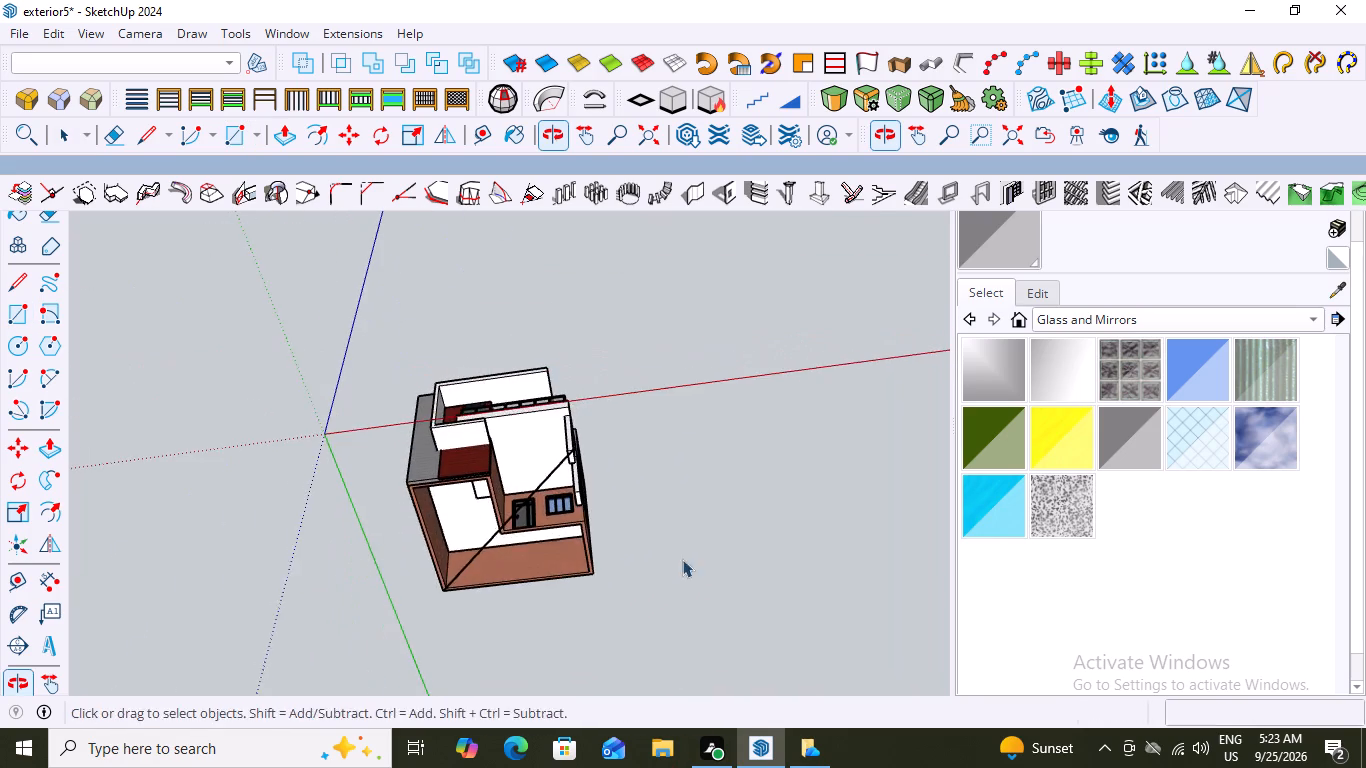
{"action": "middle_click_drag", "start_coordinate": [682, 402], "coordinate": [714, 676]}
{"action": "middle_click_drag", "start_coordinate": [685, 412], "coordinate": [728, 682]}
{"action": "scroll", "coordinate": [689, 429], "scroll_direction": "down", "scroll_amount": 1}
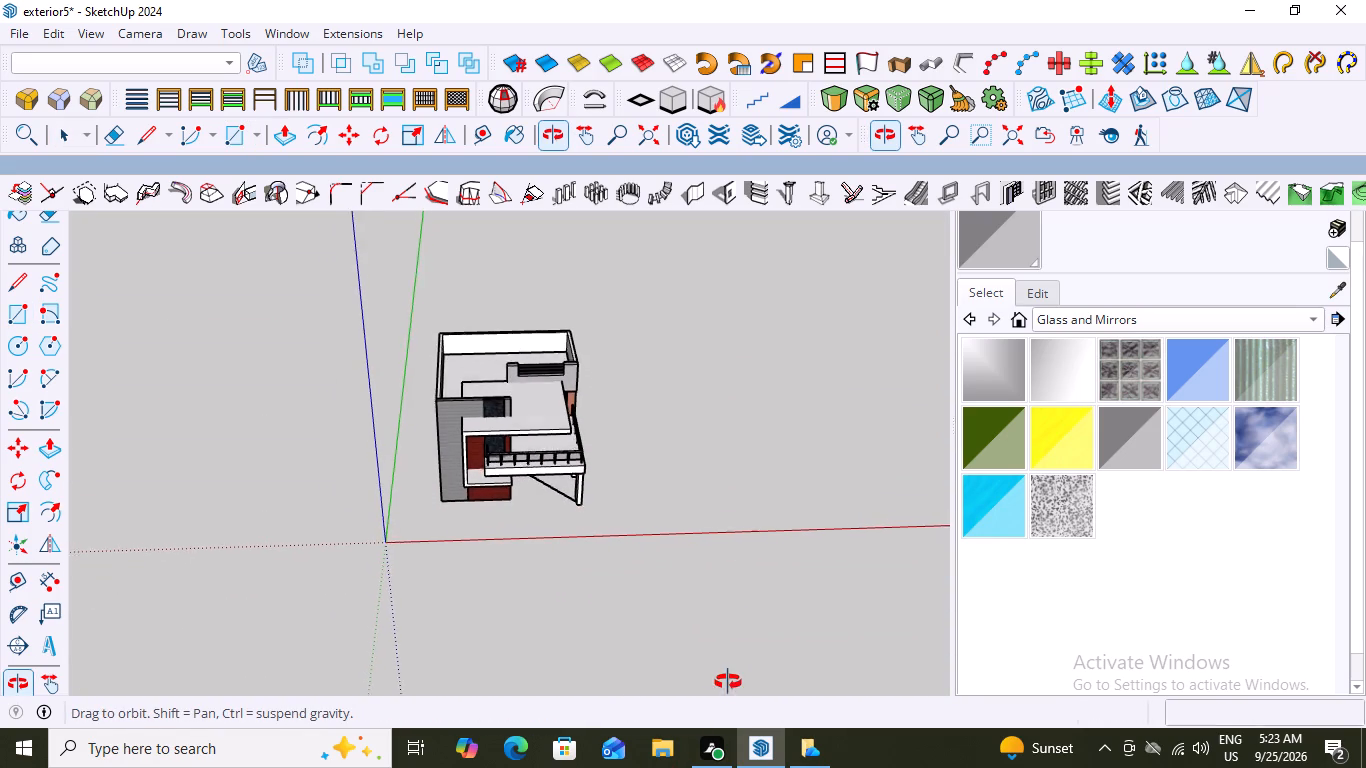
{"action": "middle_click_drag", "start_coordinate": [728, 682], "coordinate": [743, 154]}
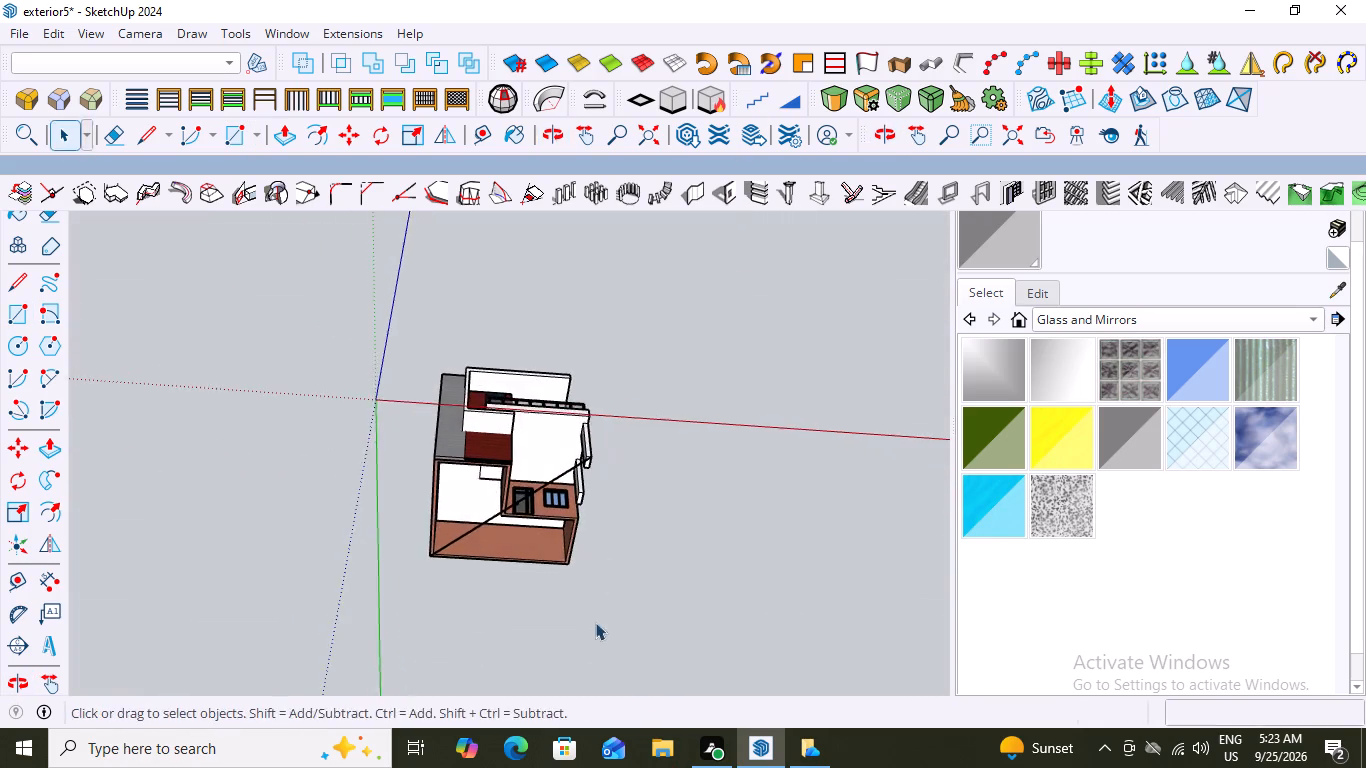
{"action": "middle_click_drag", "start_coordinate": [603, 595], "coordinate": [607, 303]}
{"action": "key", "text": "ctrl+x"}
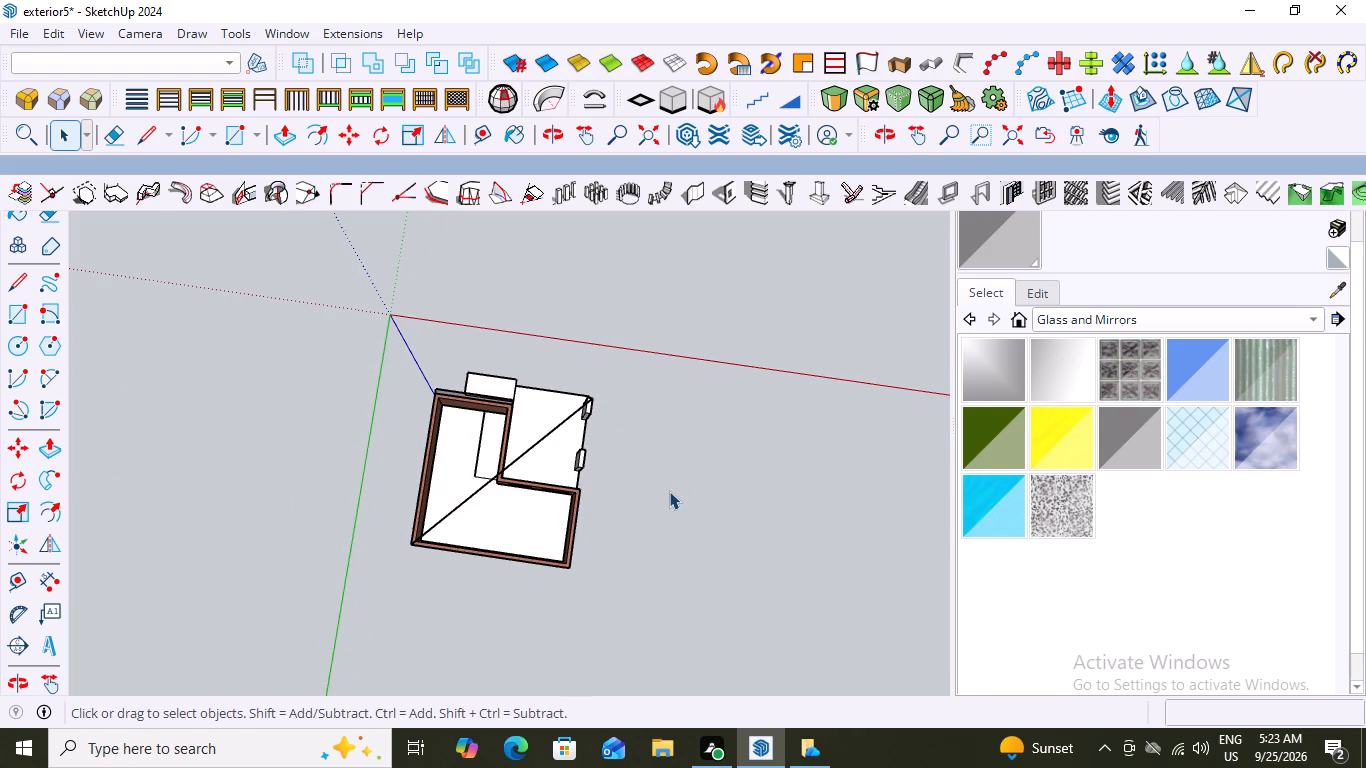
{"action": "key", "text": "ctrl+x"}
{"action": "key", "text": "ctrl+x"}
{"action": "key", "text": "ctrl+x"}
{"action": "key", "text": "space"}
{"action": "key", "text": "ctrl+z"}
Draw a horizontal base rectangle, about 31' 3" by 33' 9 3/4", from the outer front pillar's bottom corner to the diagonally opposite rear wall corner.
{"action": "middle_click_drag", "start_coordinate": [411, 455], "coordinate": [598, 514]}
{"action": "middle_click_drag", "start_coordinate": [535, 346], "coordinate": [443, 287]}
{"action": "scroll", "coordinate": [582, 456], "scroll_direction": "up", "scroll_amount": 15}
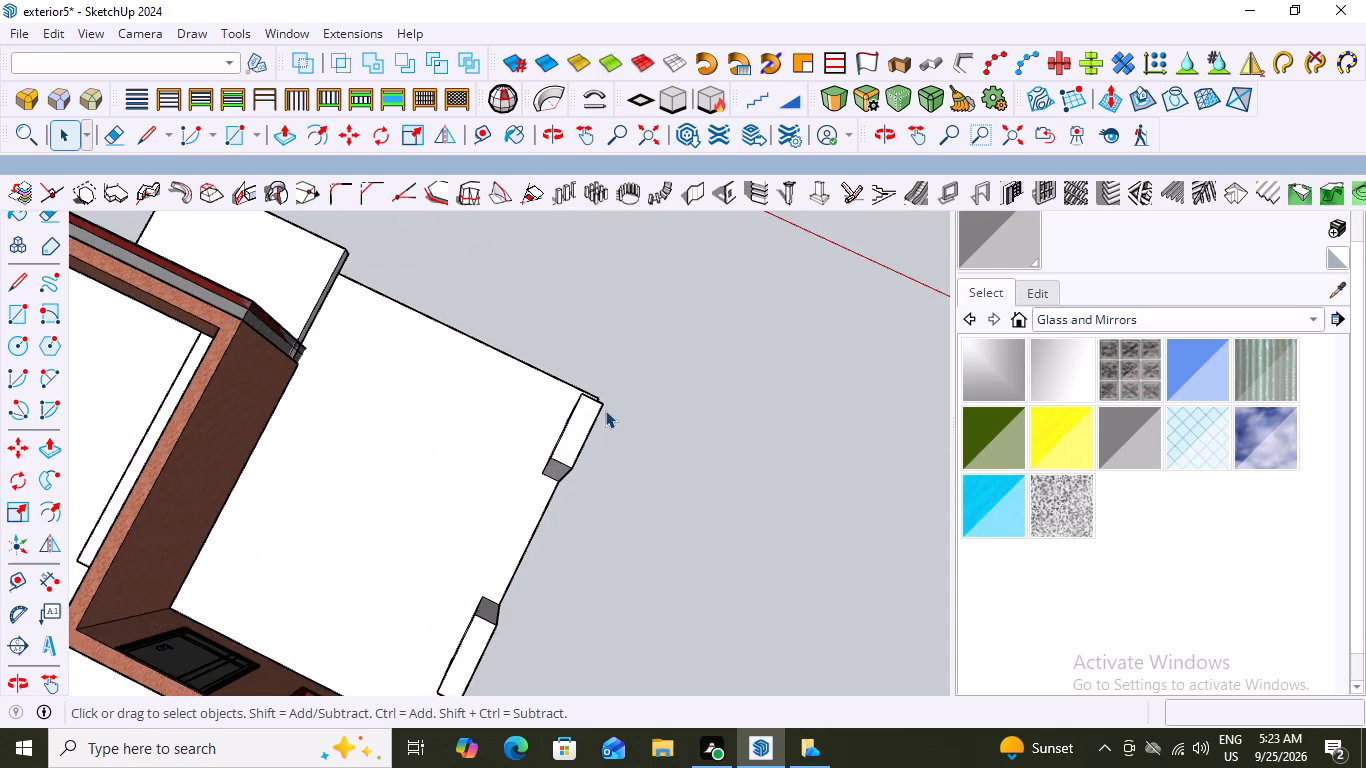
{"action": "middle_click_drag", "start_coordinate": [608, 410], "coordinate": [567, 398]}
{"action": "scroll", "coordinate": [567, 398], "scroll_direction": "down", "scroll_amount": 2}
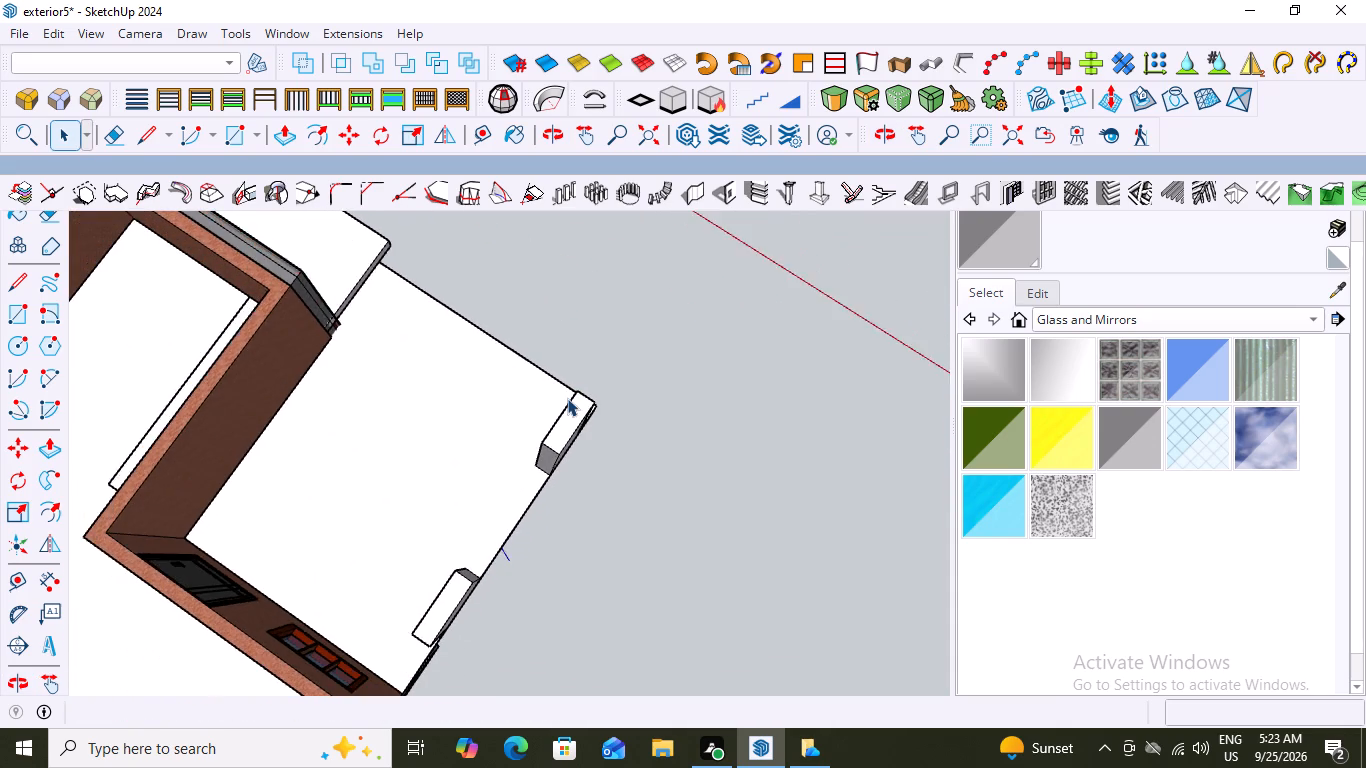
{"action": "scroll", "coordinate": [577, 404], "scroll_direction": "up", "scroll_amount": 2}
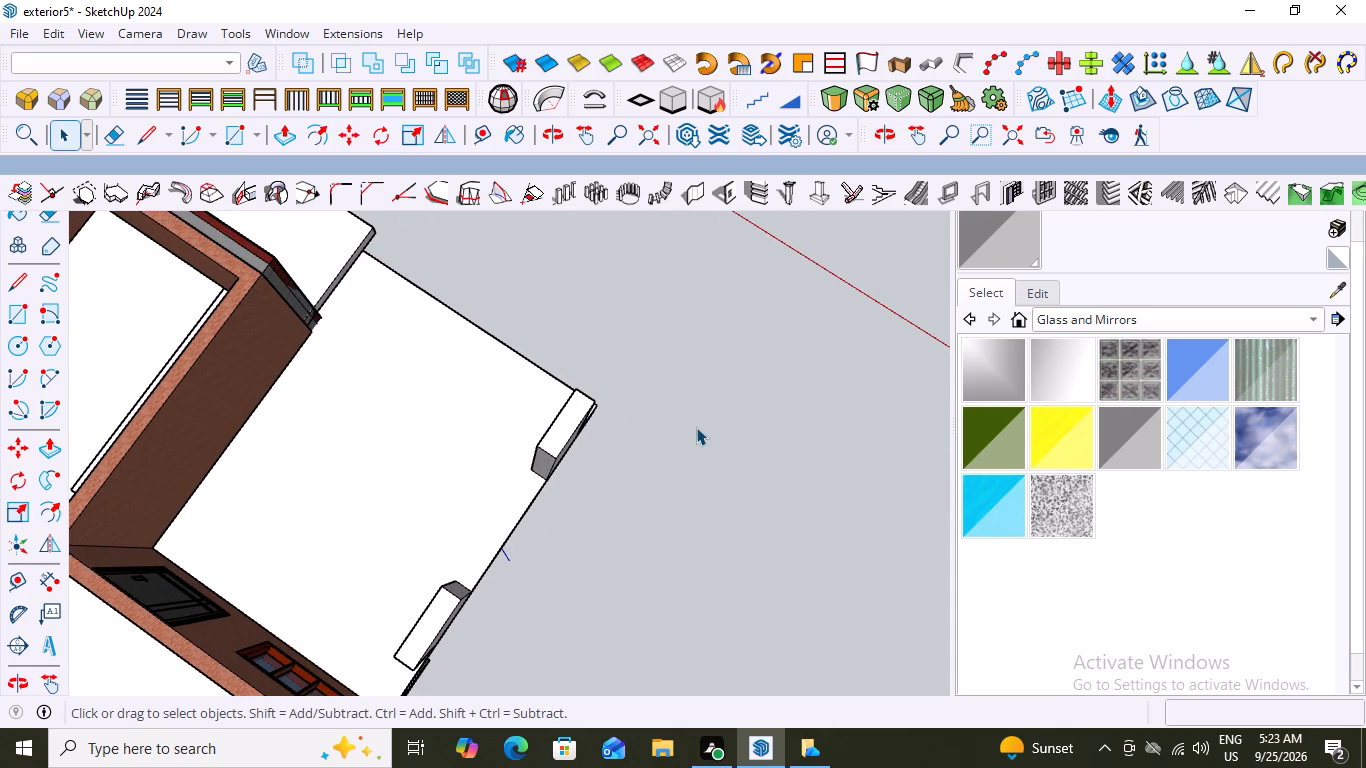
{"action": "scroll", "coordinate": [696, 427], "scroll_direction": "down", "scroll_amount": 5}
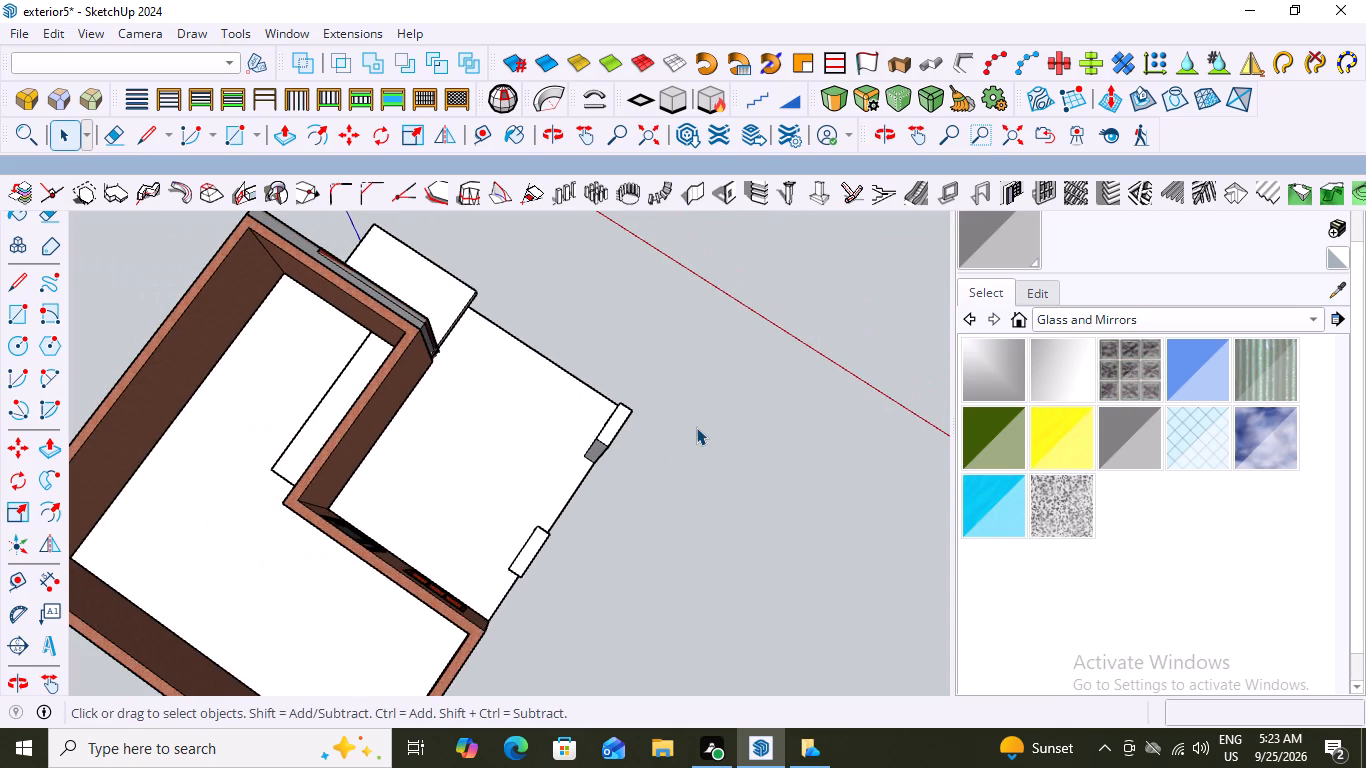
{"action": "key", "text": "r"}
{"action": "left_click", "coordinate": [630, 412]}
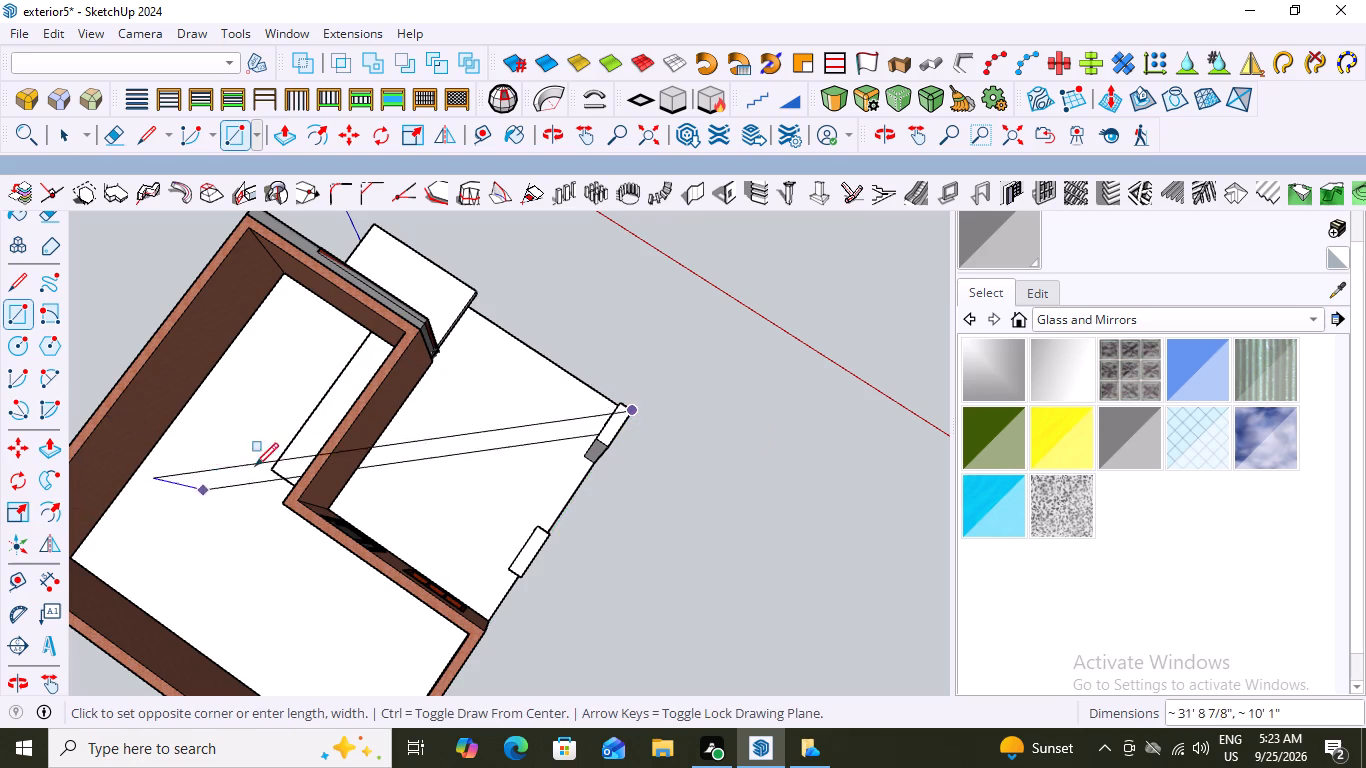
{"action": "scroll", "coordinate": [264, 463], "scroll_direction": "down", "scroll_amount": 10}
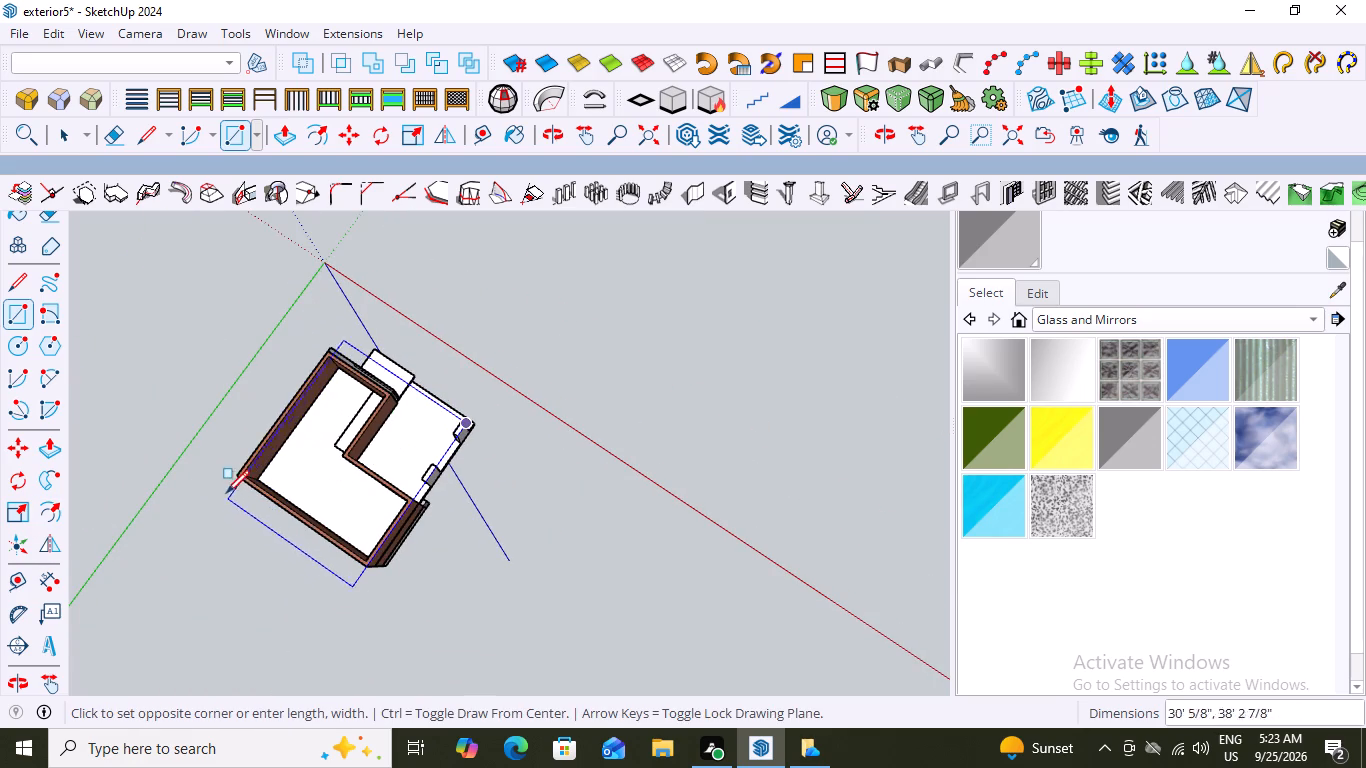
{"action": "scroll", "coordinate": [232, 476], "scroll_direction": "up", "scroll_amount": 3}
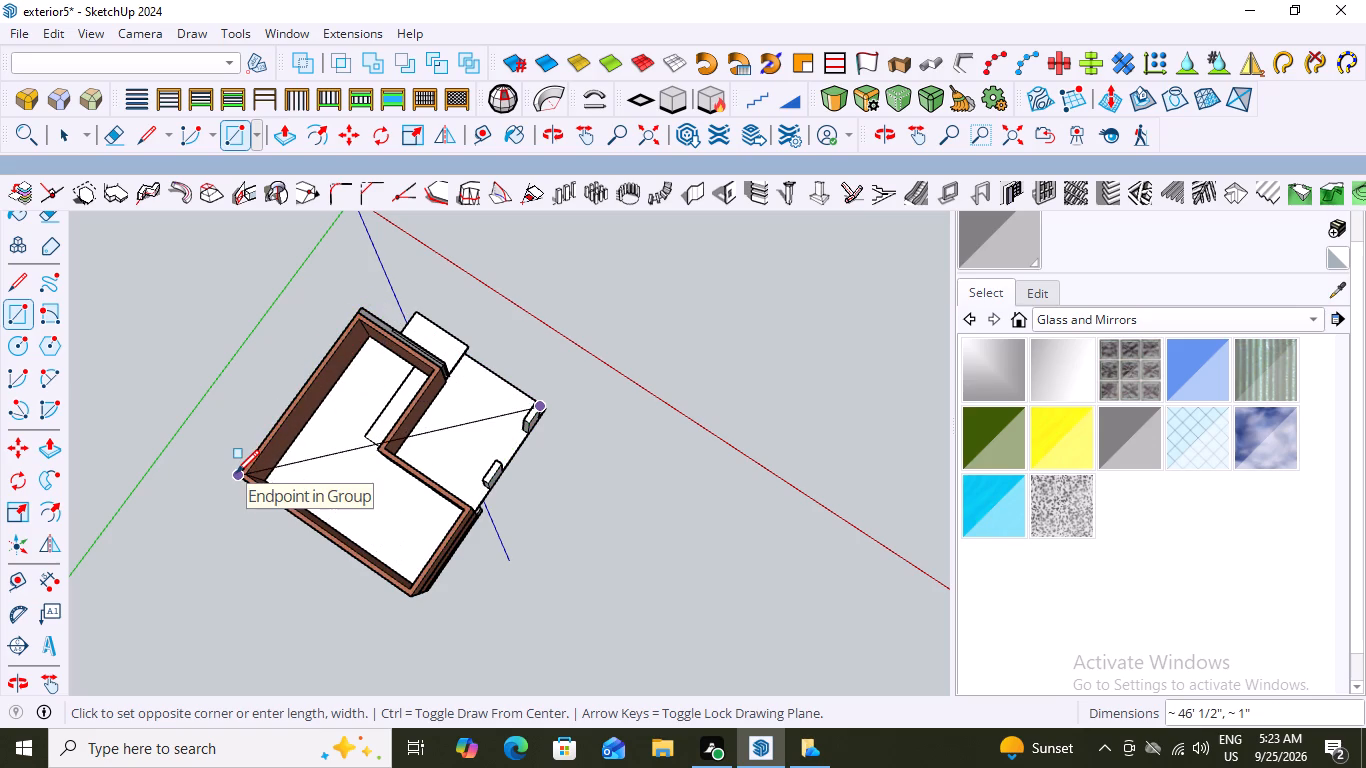
{"action": "key", "text": "Left"}
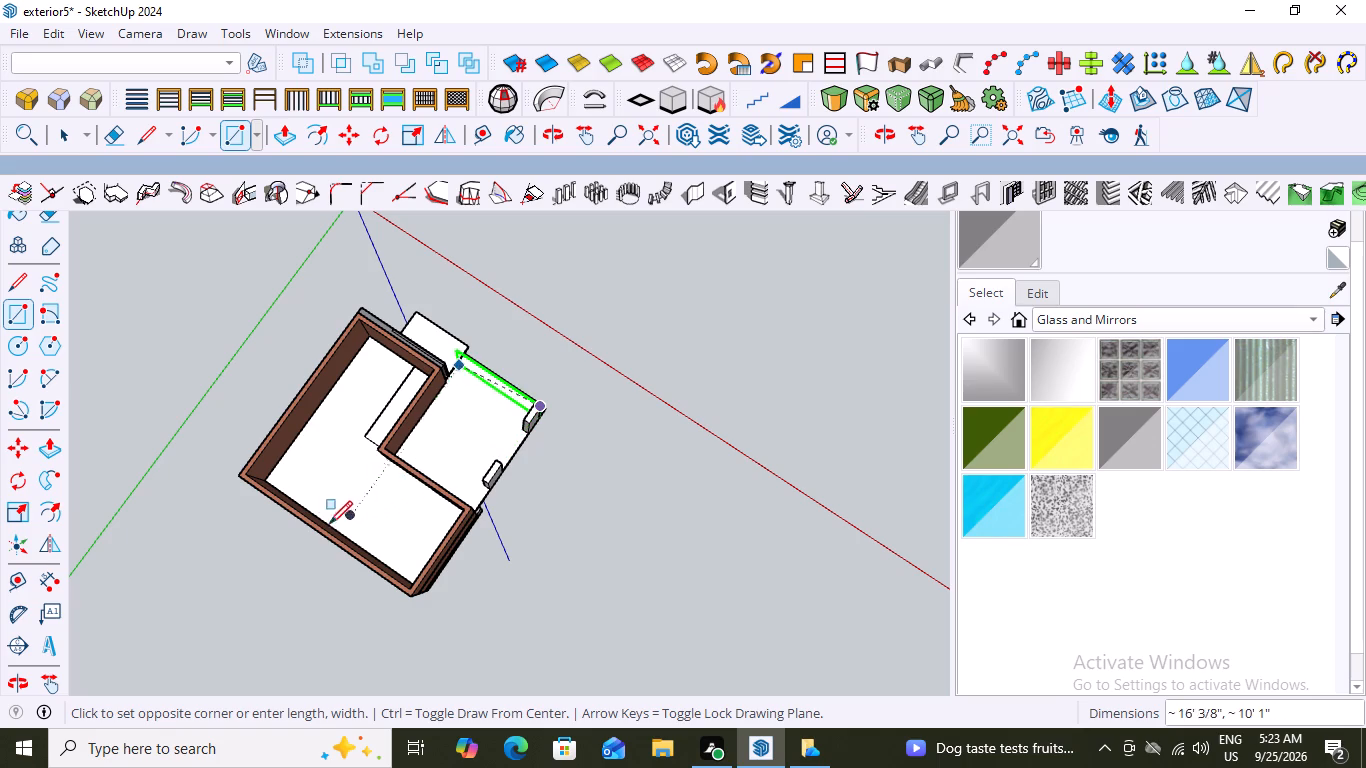
{"action": "key", "text": "Down"}
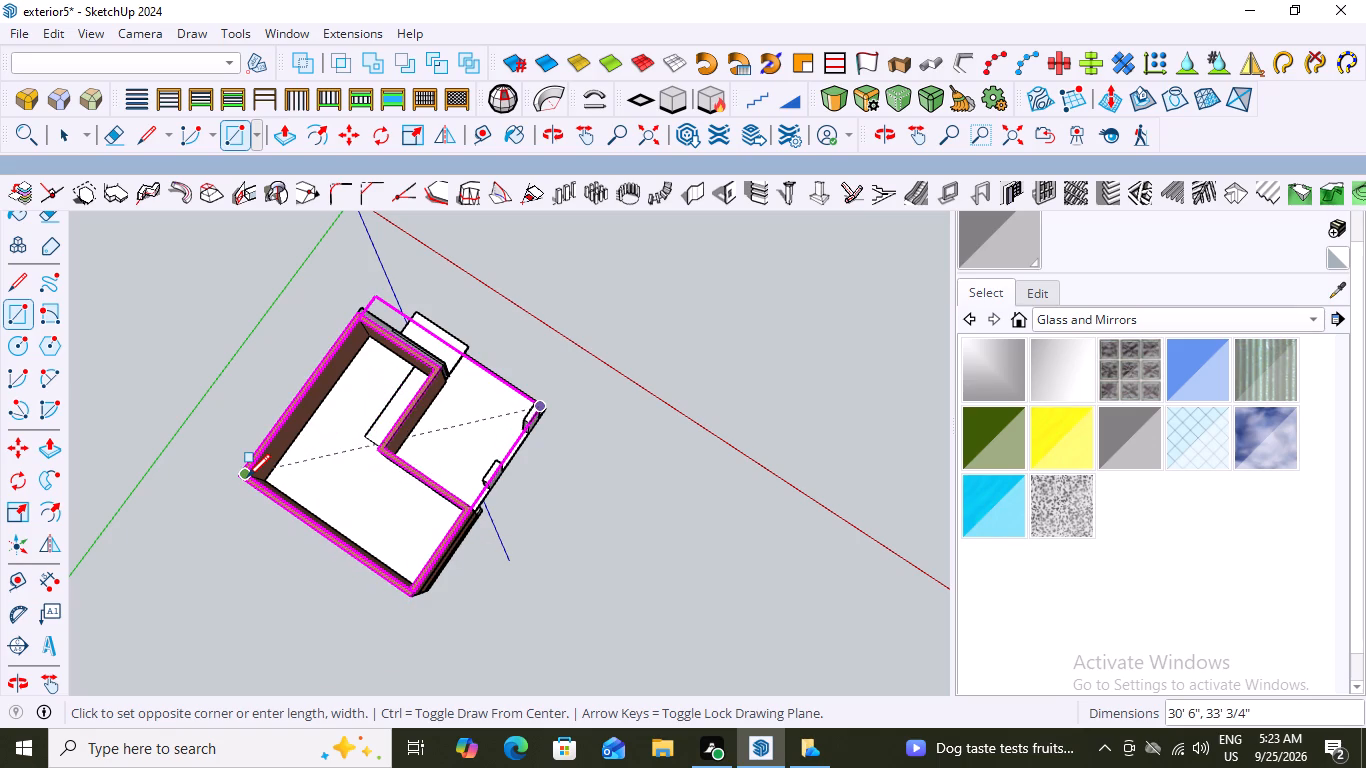
{"action": "key", "text": "Up"}
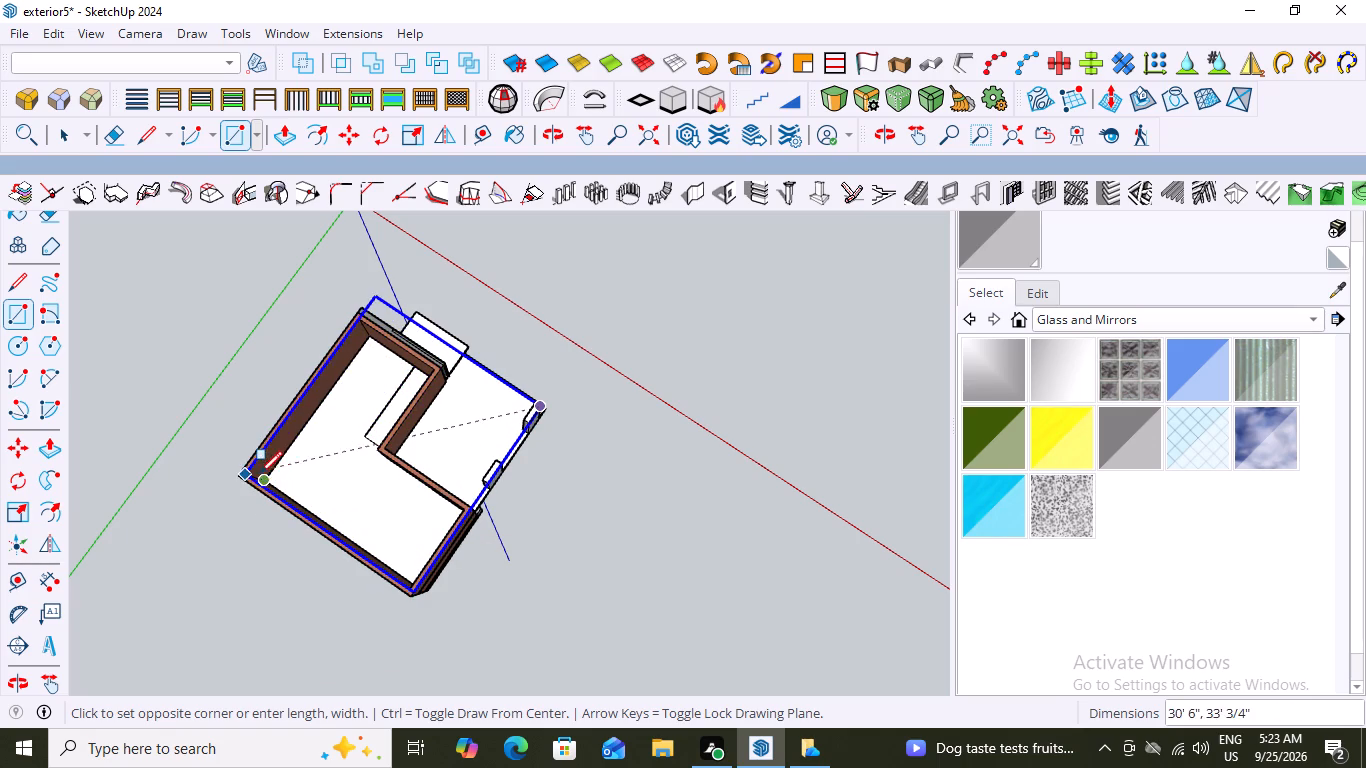
{"action": "scroll", "coordinate": [244, 480], "scroll_direction": "up", "scroll_amount": 6}
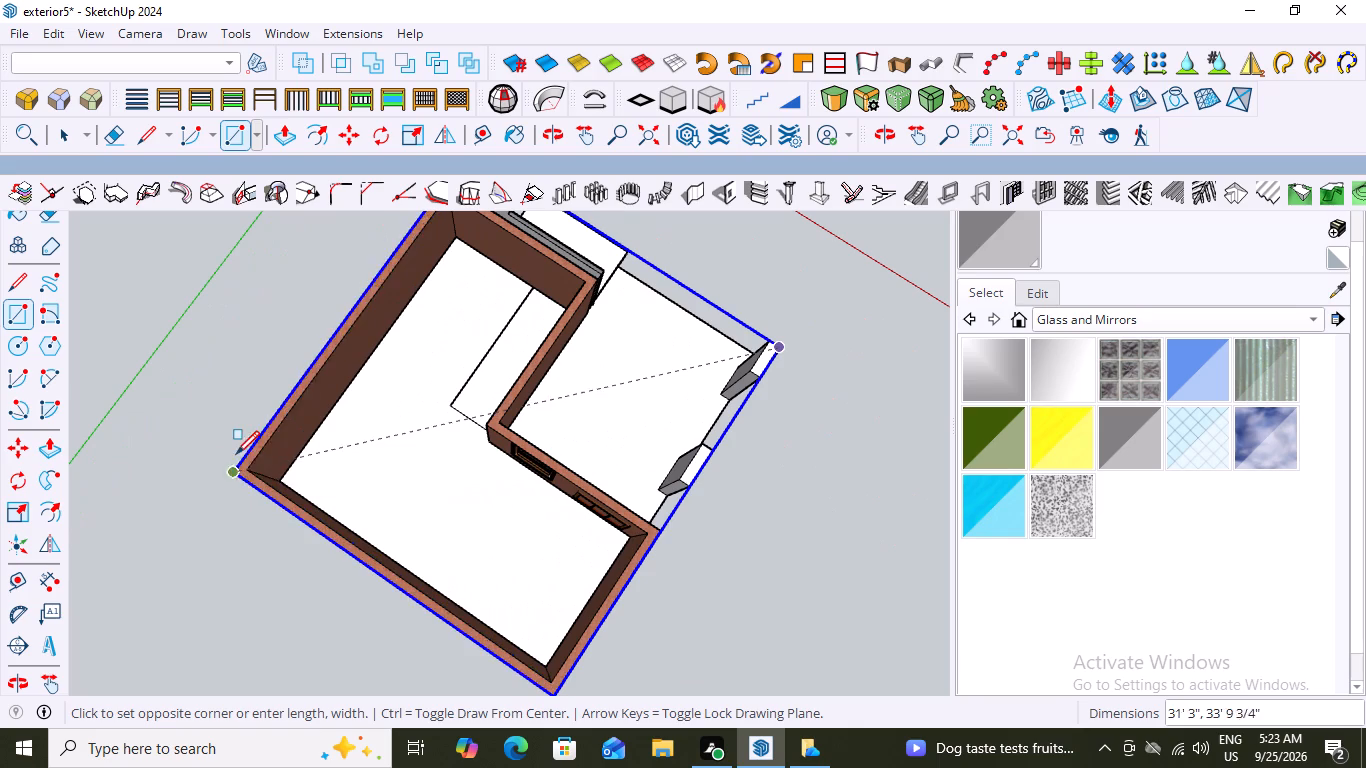
{"action": "left_click", "coordinate": [232, 469]}
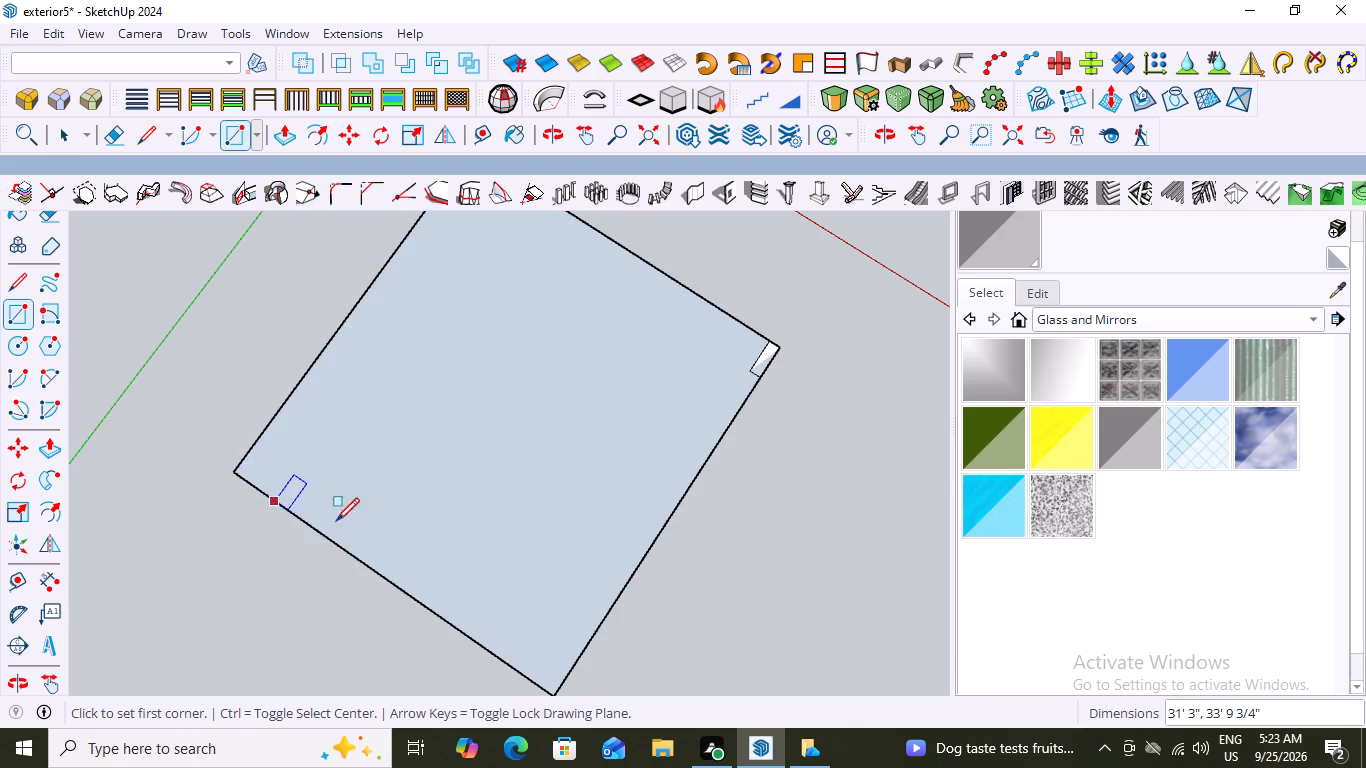
{"action": "scroll", "coordinate": [384, 520], "scroll_direction": "down", "scroll_amount": 8}
{"action": "scroll", "coordinate": [532, 523], "scroll_direction": "down", "scroll_amount": 3}
{"action": "key", "text": "space"}
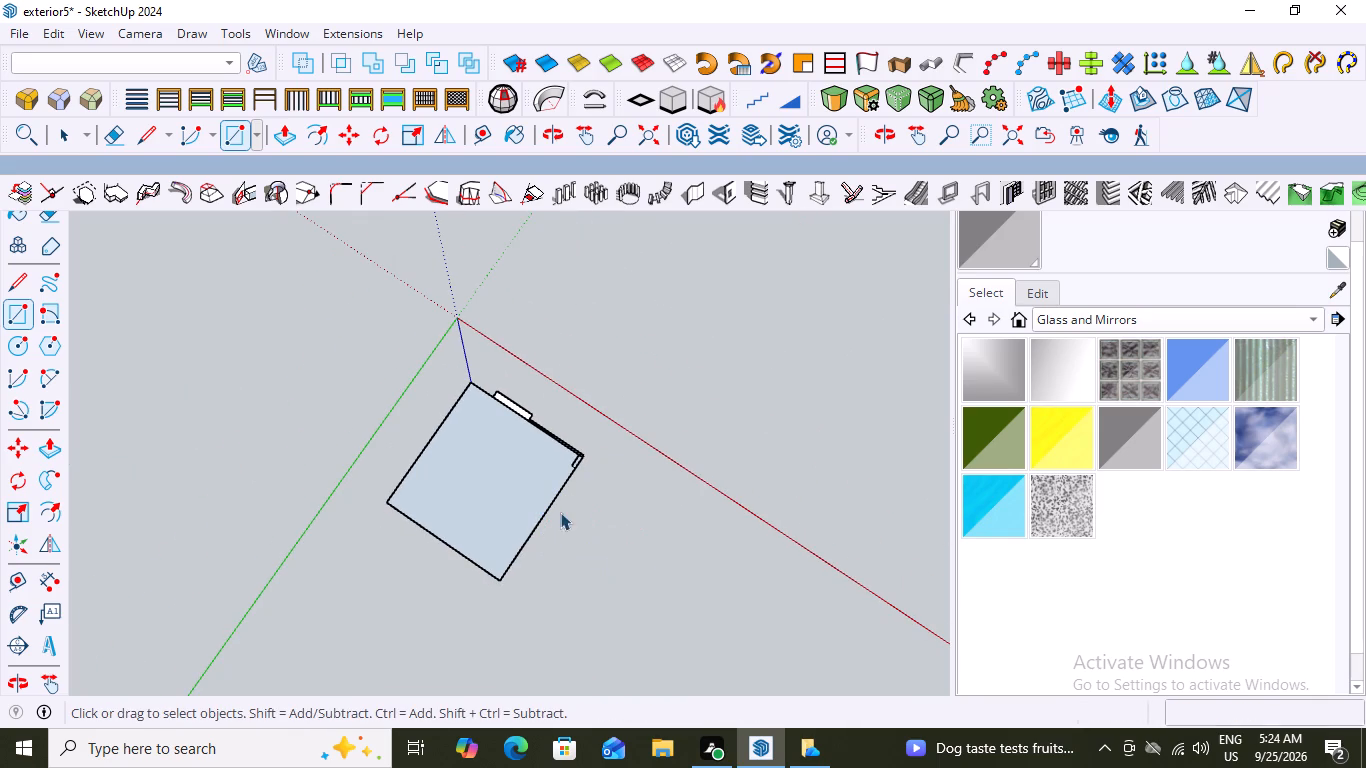
Push/Pull the base rectangle under the house to a thickness of 6".
{"action": "double_click", "coordinate": [517, 476]}
{"action": "left_click", "coordinate": [517, 476]}
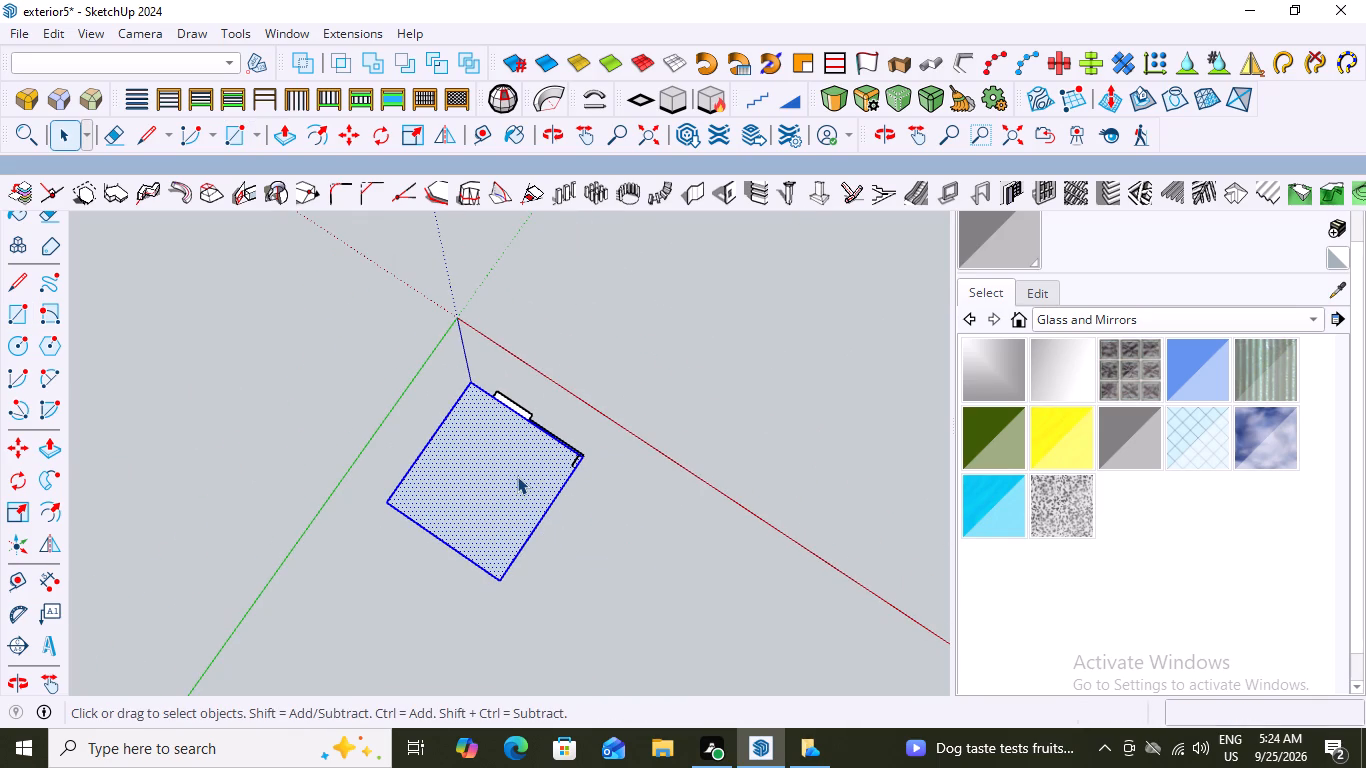
{"action": "key", "text": "p"}
{"action": "left_click", "coordinate": [517, 476]}
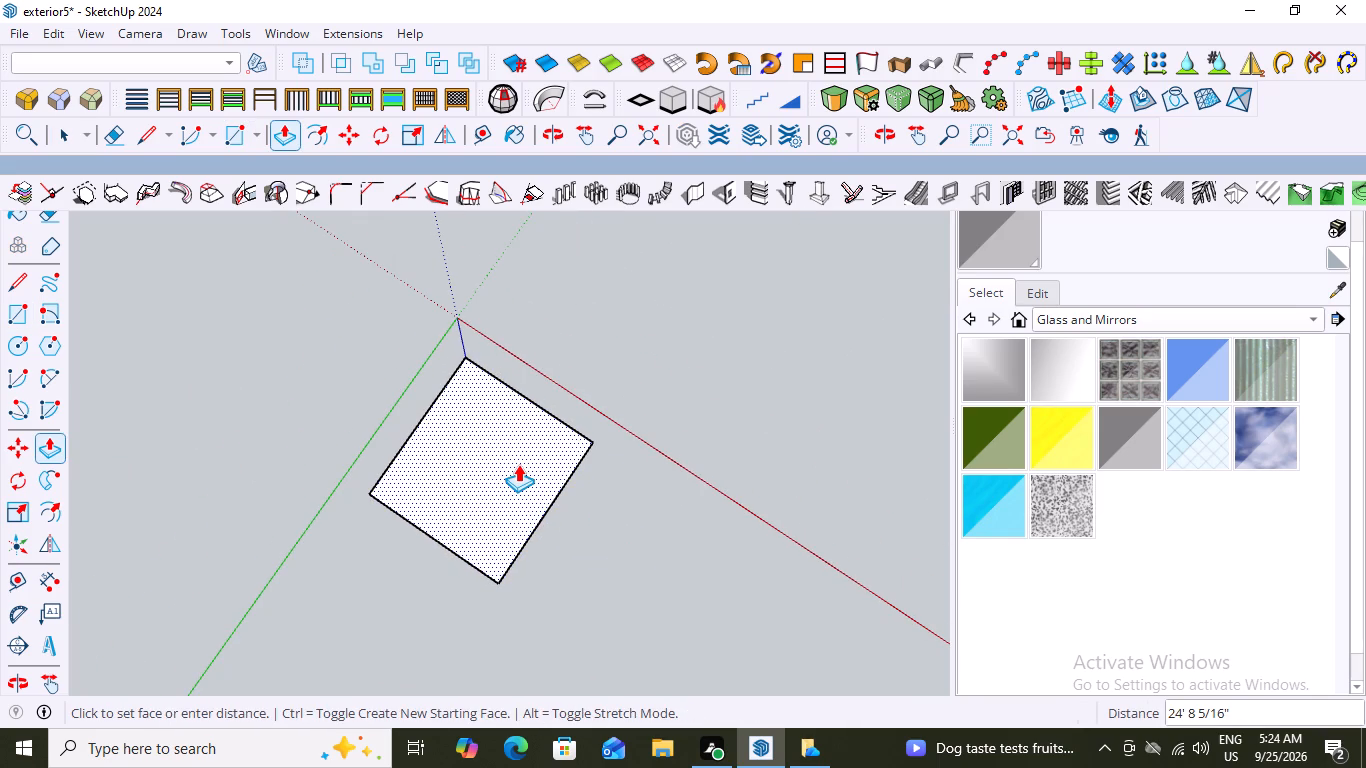
{"action": "key", "text": "6"}
{"action": "key", "text": "shift+quotedbl"}
{"action": "key", "text": "Return"}
{"action": "key", "text": "space"}
{"action": "left_click", "coordinate": [722, 383]}
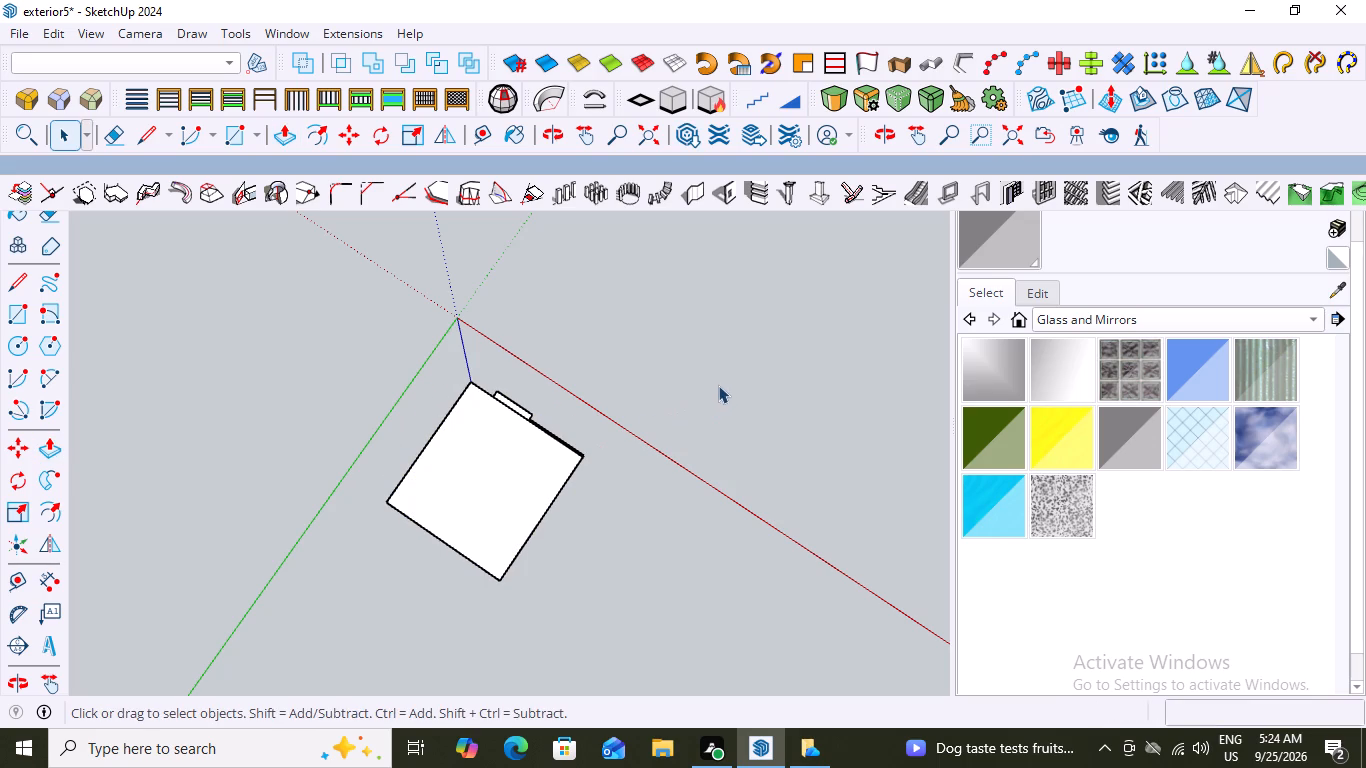
Examine the house and its new base slab from the front and from above.
{"action": "middle_click_drag", "start_coordinate": [650, 393], "coordinate": [519, 736]}
{"action": "middle_click_drag", "start_coordinate": [606, 405], "coordinate": [619, 717]}
{"action": "middle_click_drag", "start_coordinate": [633, 353], "coordinate": [633, 377]}
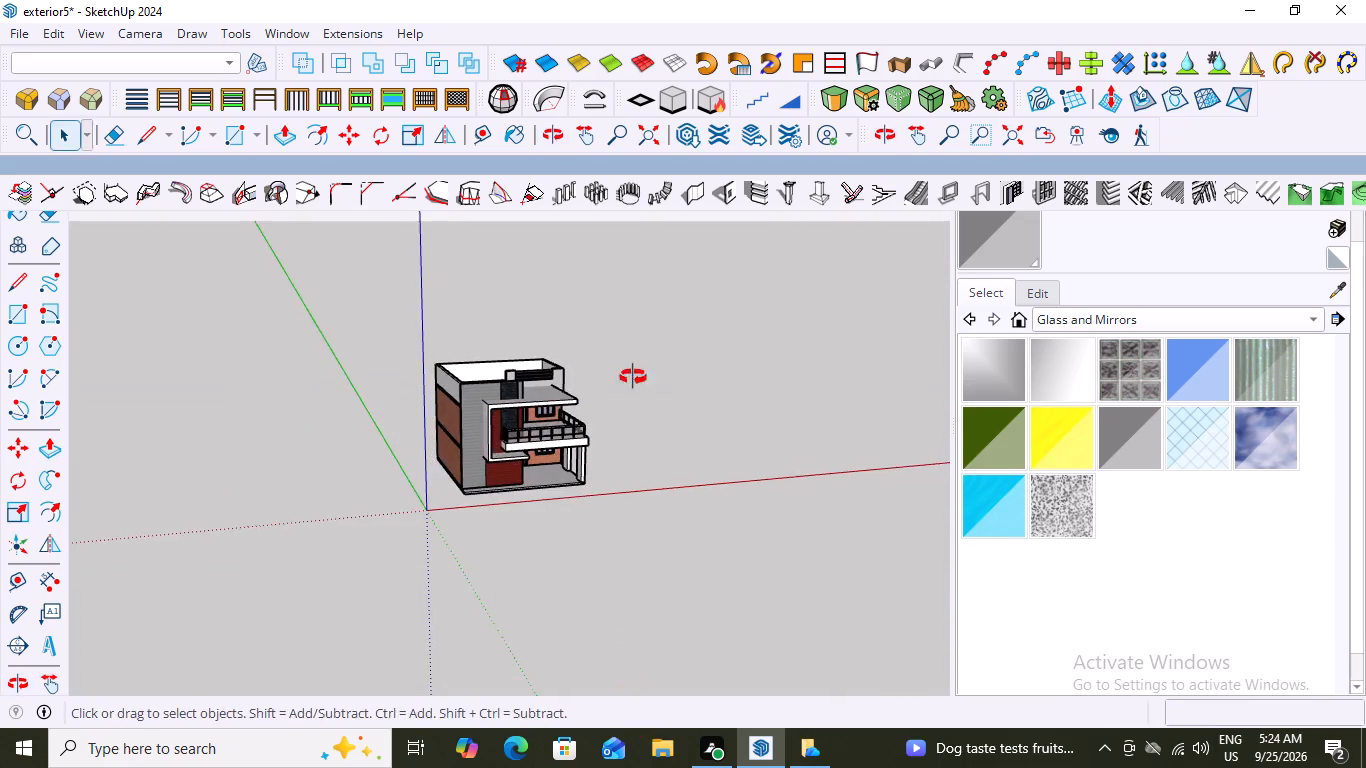
{"action": "middle_click_drag", "start_coordinate": [633, 377], "coordinate": [521, 375]}
{"action": "scroll", "coordinate": [560, 501], "scroll_direction": "up", "scroll_amount": 6}
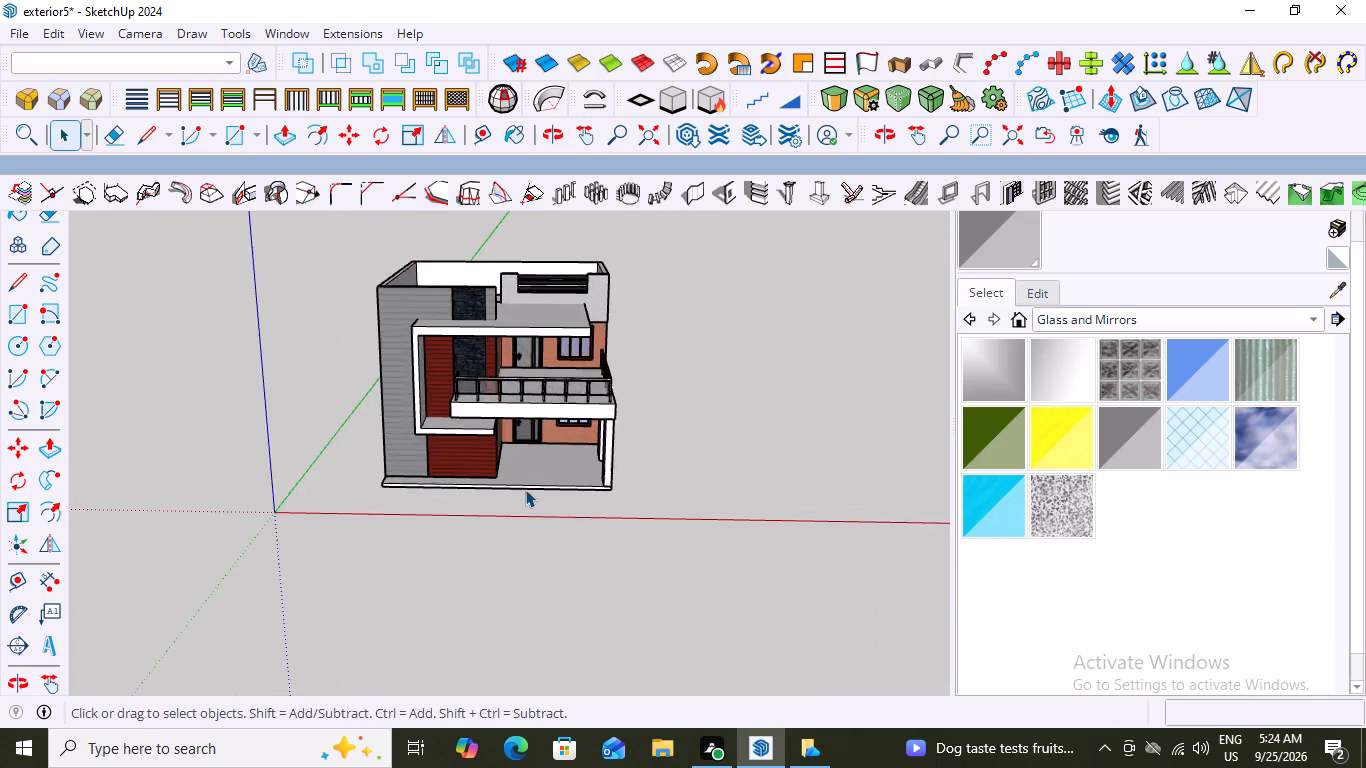
{"action": "scroll", "coordinate": [525, 489], "scroll_direction": "up", "scroll_amount": 6}
{"action": "scroll", "coordinate": [525, 489], "scroll_direction": "down", "scroll_amount": 3}
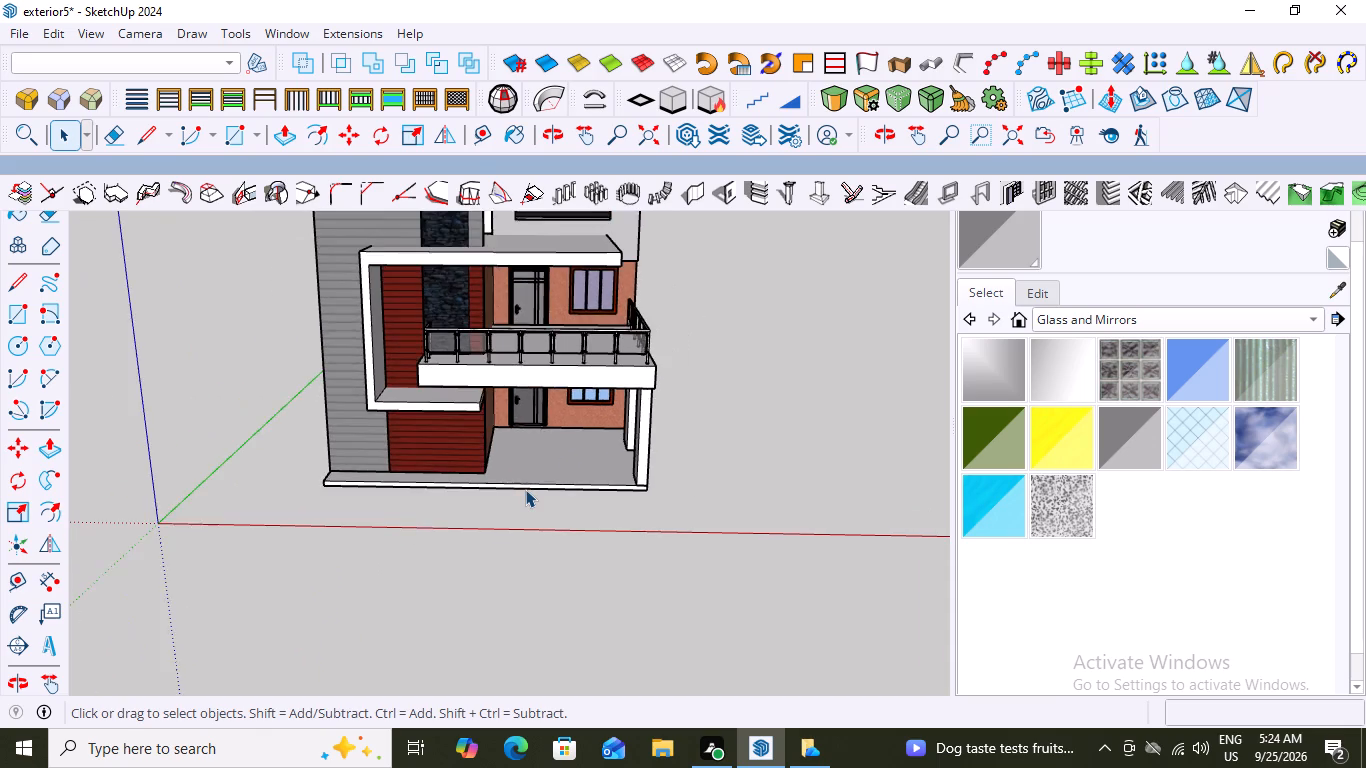
{"action": "scroll", "coordinate": [525, 489], "scroll_direction": "down", "scroll_amount": 2}
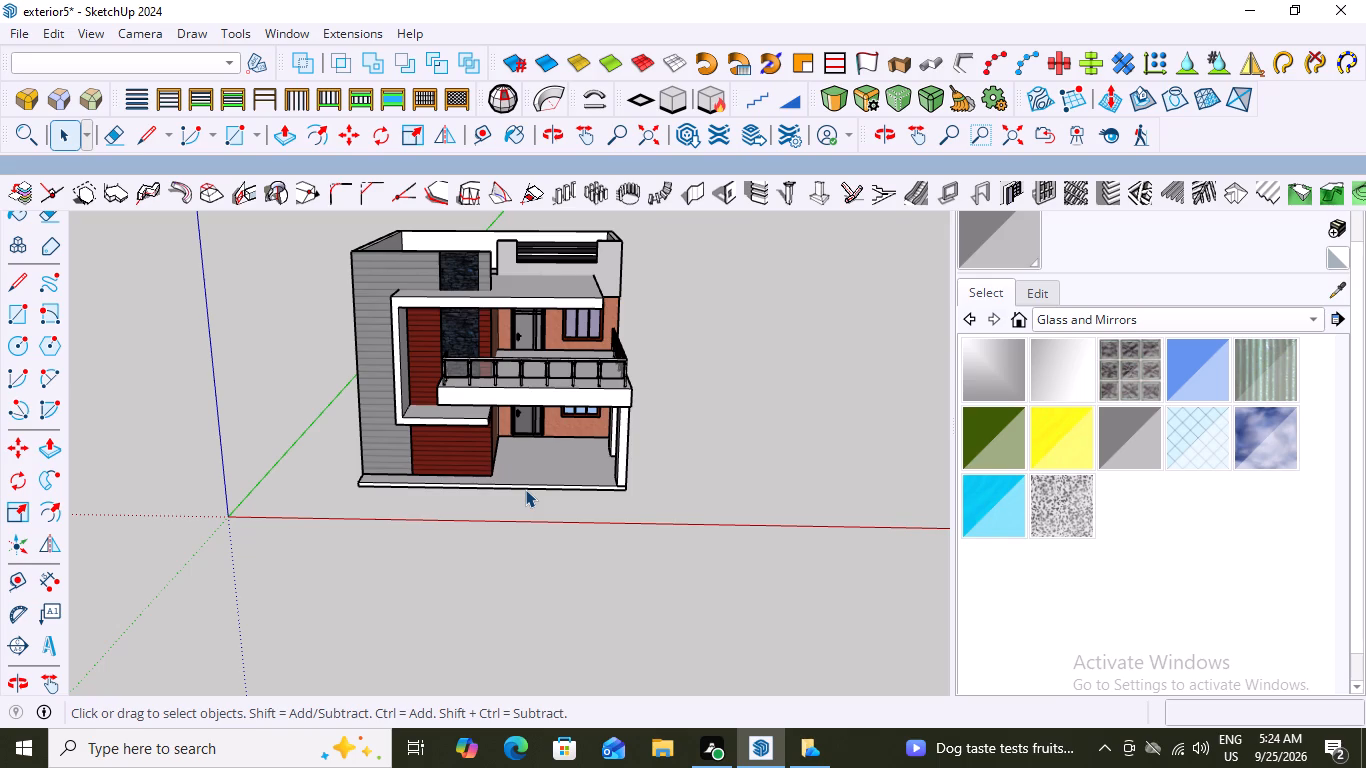
{"action": "scroll", "coordinate": [440, 370], "scroll_direction": "down", "scroll_amount": 6}
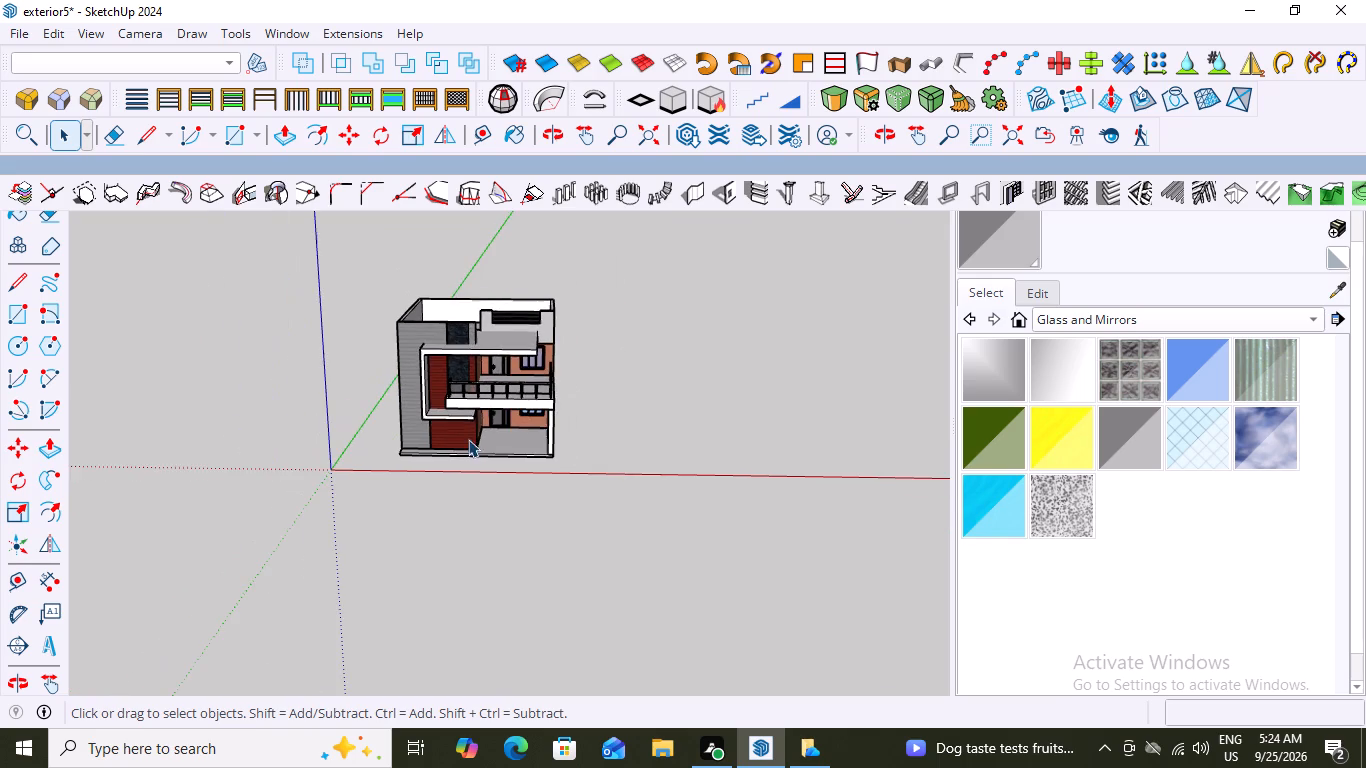
{"action": "middle_click_drag", "start_coordinate": [487, 326], "coordinate": [509, 256]}
{"action": "scroll", "coordinate": [504, 437], "scroll_direction": "up", "scroll_amount": 6}
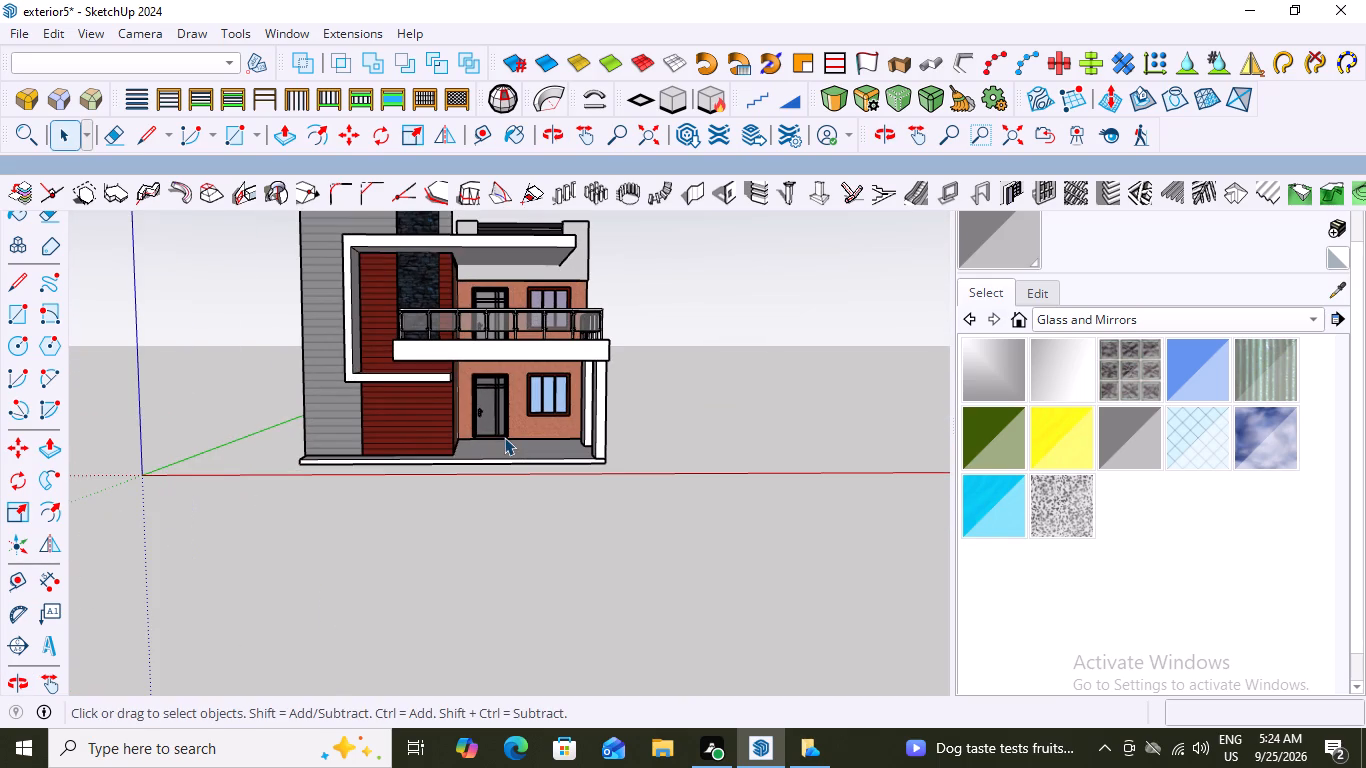
{"action": "scroll", "coordinate": [504, 437], "scroll_direction": "down", "scroll_amount": 7}
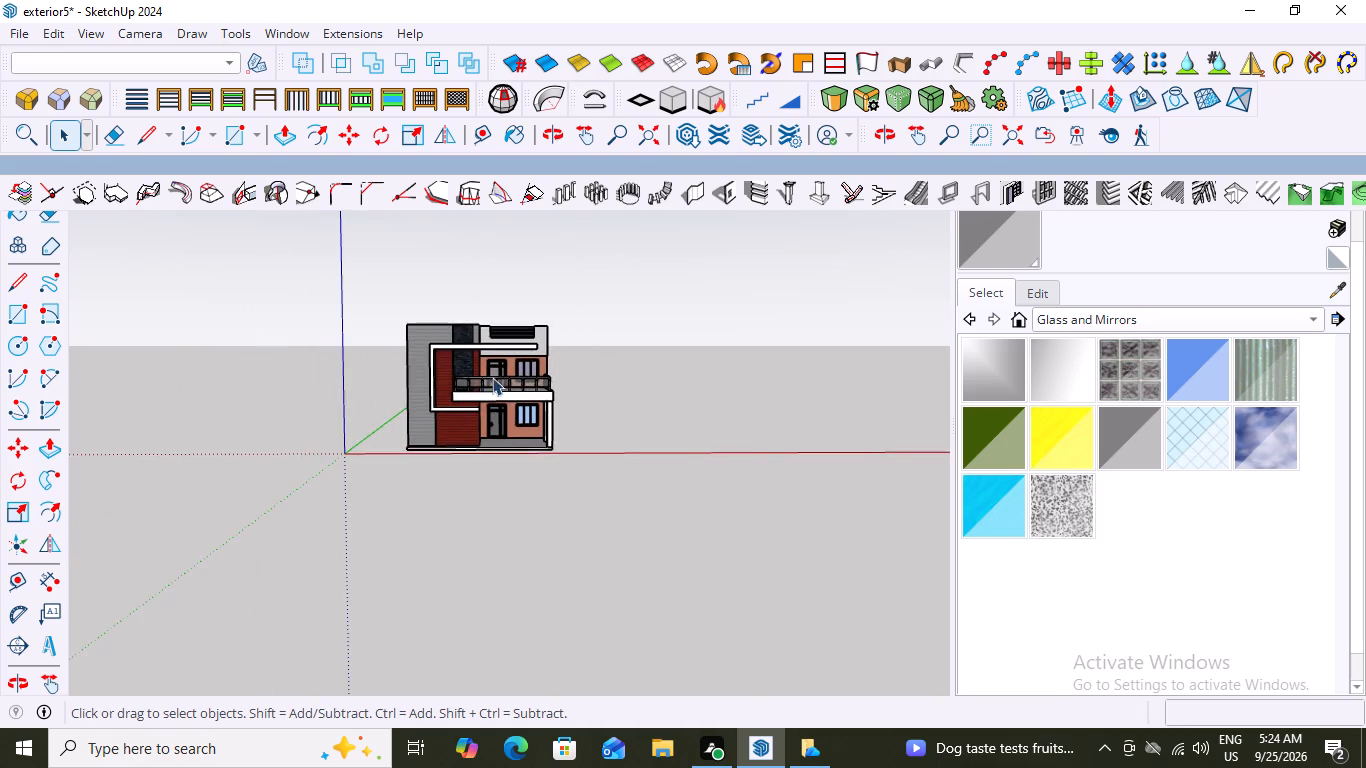
{"action": "middle_click_drag", "start_coordinate": [492, 377], "coordinate": [492, 590]}
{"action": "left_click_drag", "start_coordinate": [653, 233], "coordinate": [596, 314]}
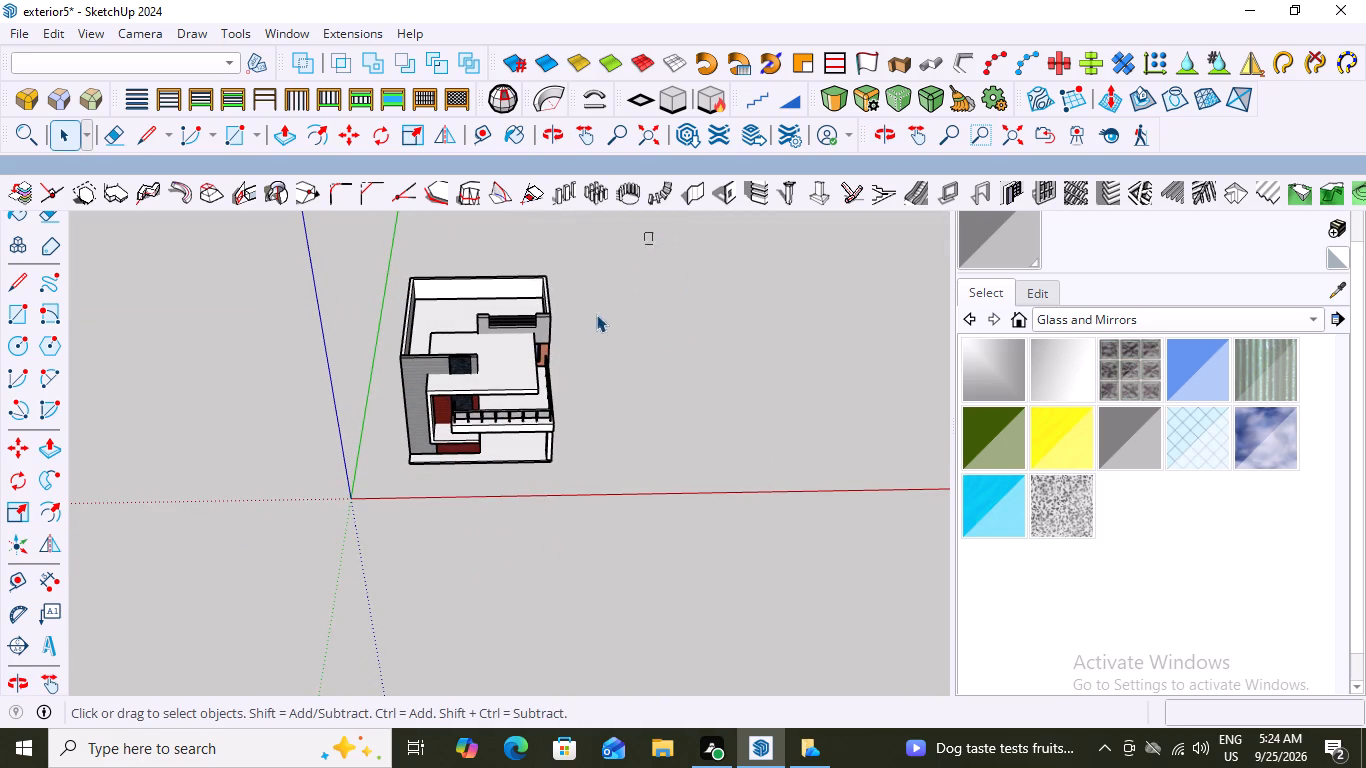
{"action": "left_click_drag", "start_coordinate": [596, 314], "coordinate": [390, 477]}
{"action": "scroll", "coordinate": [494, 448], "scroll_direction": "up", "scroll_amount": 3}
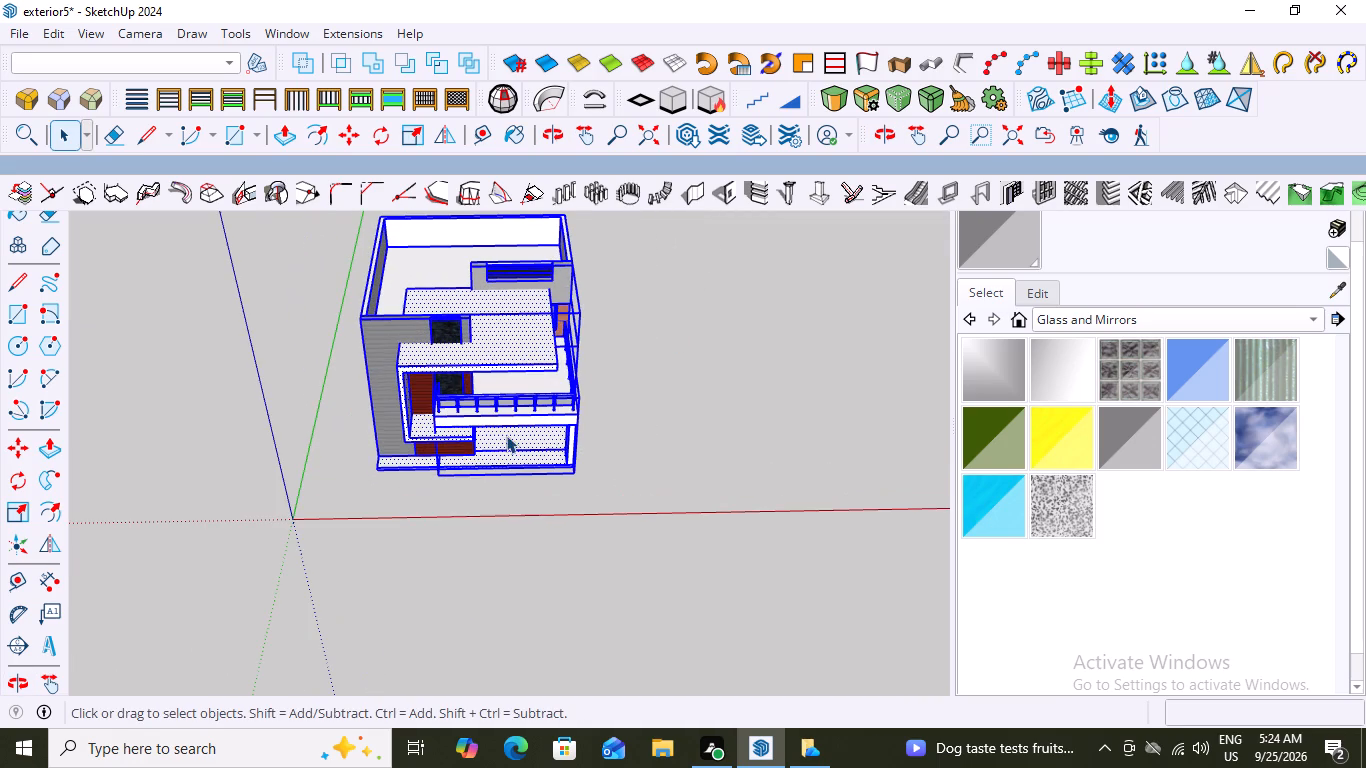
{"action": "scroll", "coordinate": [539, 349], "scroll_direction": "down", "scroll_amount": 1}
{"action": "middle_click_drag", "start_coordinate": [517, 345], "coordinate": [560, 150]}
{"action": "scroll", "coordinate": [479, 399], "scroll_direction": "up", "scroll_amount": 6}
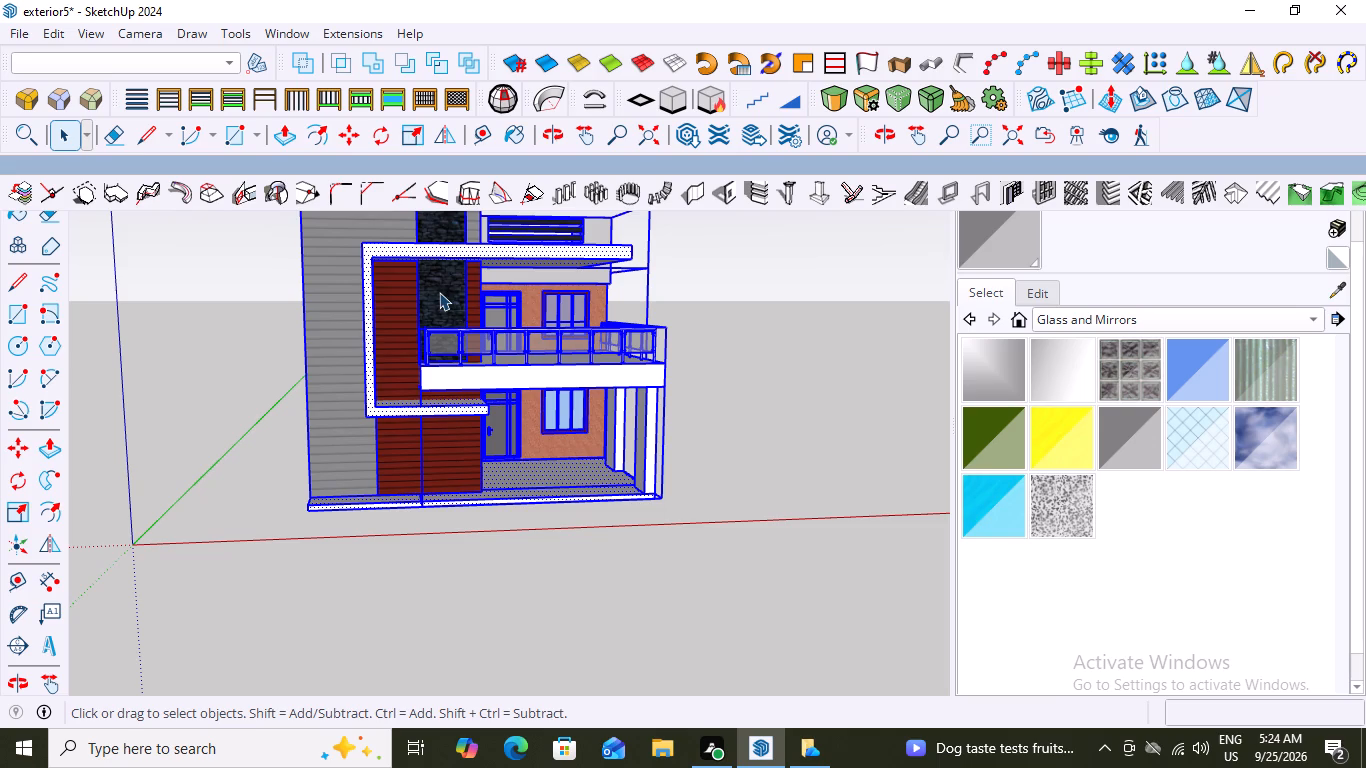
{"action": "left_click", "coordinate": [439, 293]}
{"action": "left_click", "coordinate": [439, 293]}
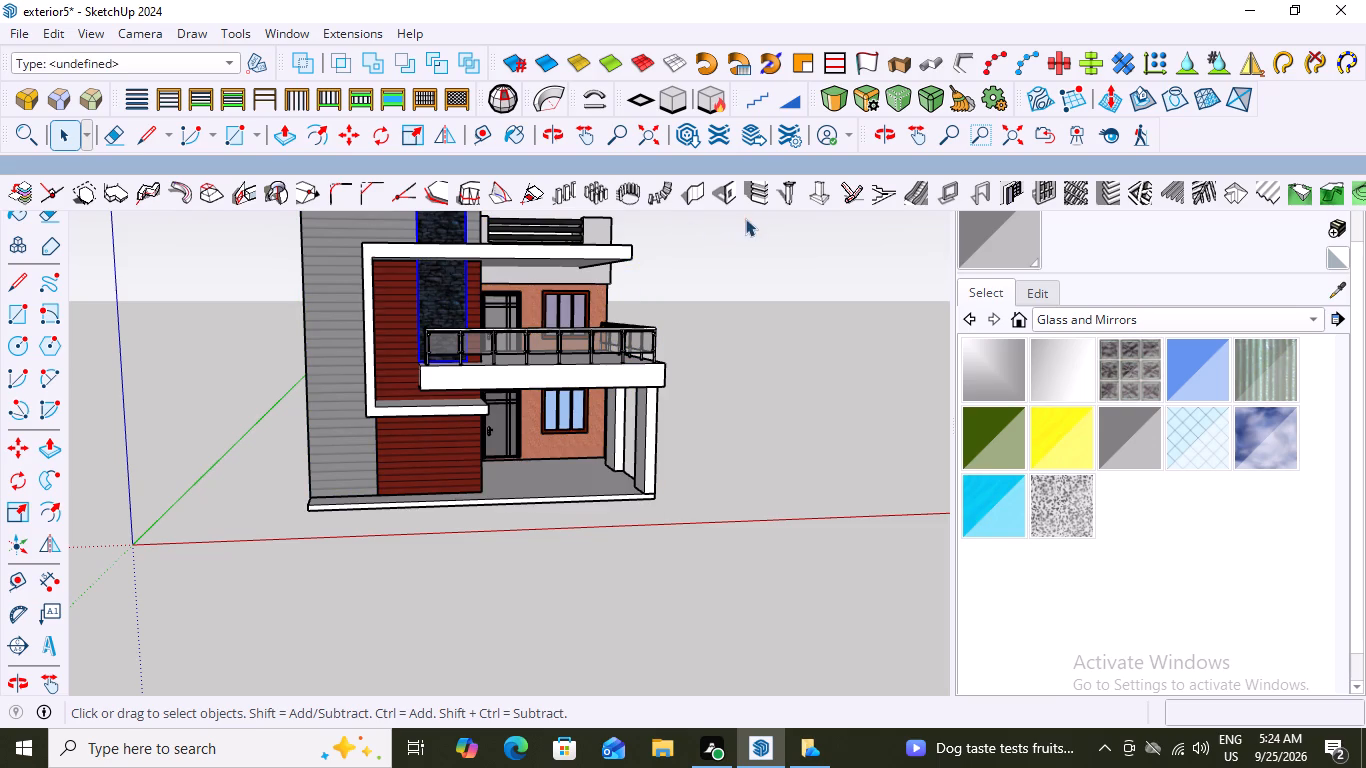
Move the whole house with its base slab about 187' 10" across the ground away from the origin, using the slab's front corner as base point.
{"action": "left_click_drag", "start_coordinate": [762, 216], "coordinate": [304, 514]}
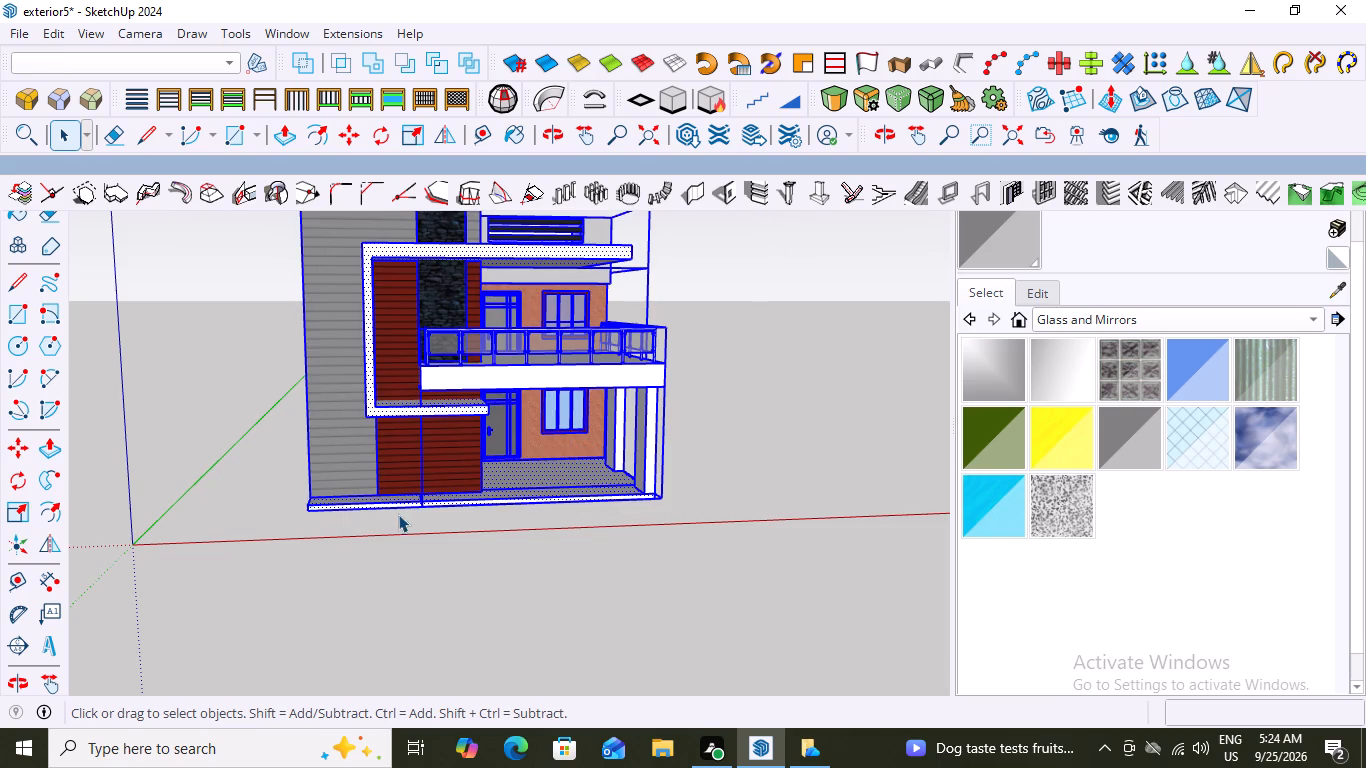
{"action": "scroll", "coordinate": [521, 454], "scroll_direction": "down", "scroll_amount": 7}
{"action": "scroll", "coordinate": [562, 504], "scroll_direction": "up", "scroll_amount": 3}
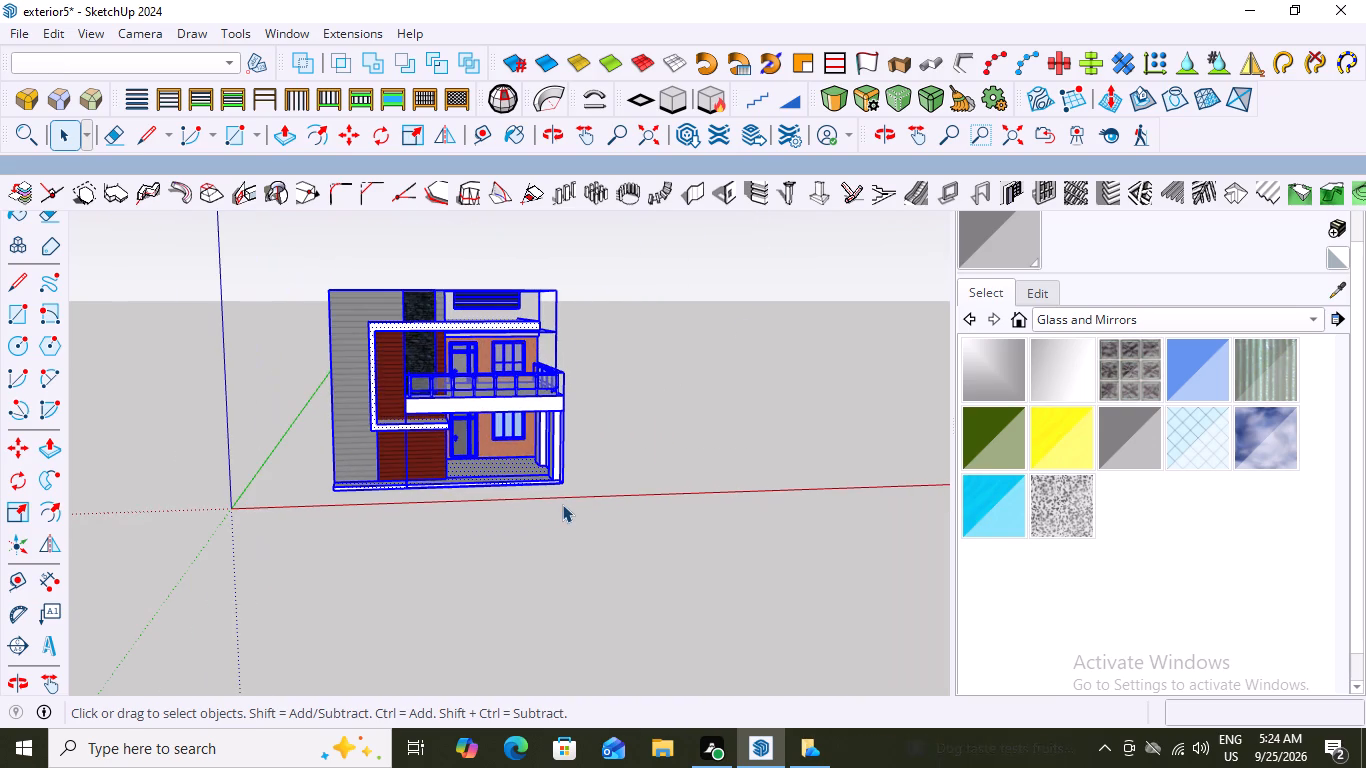
{"action": "key", "text": "m"}
{"action": "scroll", "coordinate": [332, 496], "scroll_direction": "up", "scroll_amount": 8}
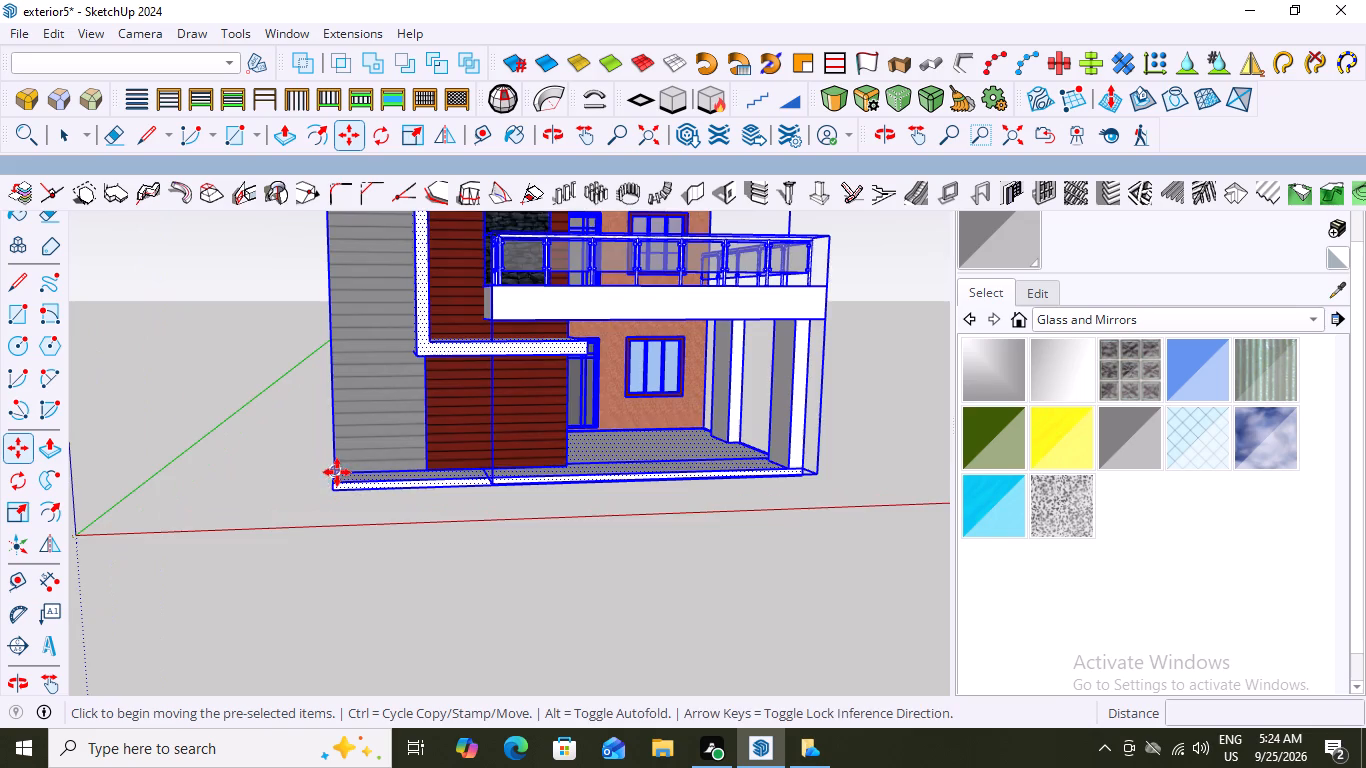
{"action": "scroll", "coordinate": [337, 472], "scroll_direction": "up", "scroll_amount": 3}
{"action": "left_click", "coordinate": [332, 499]}
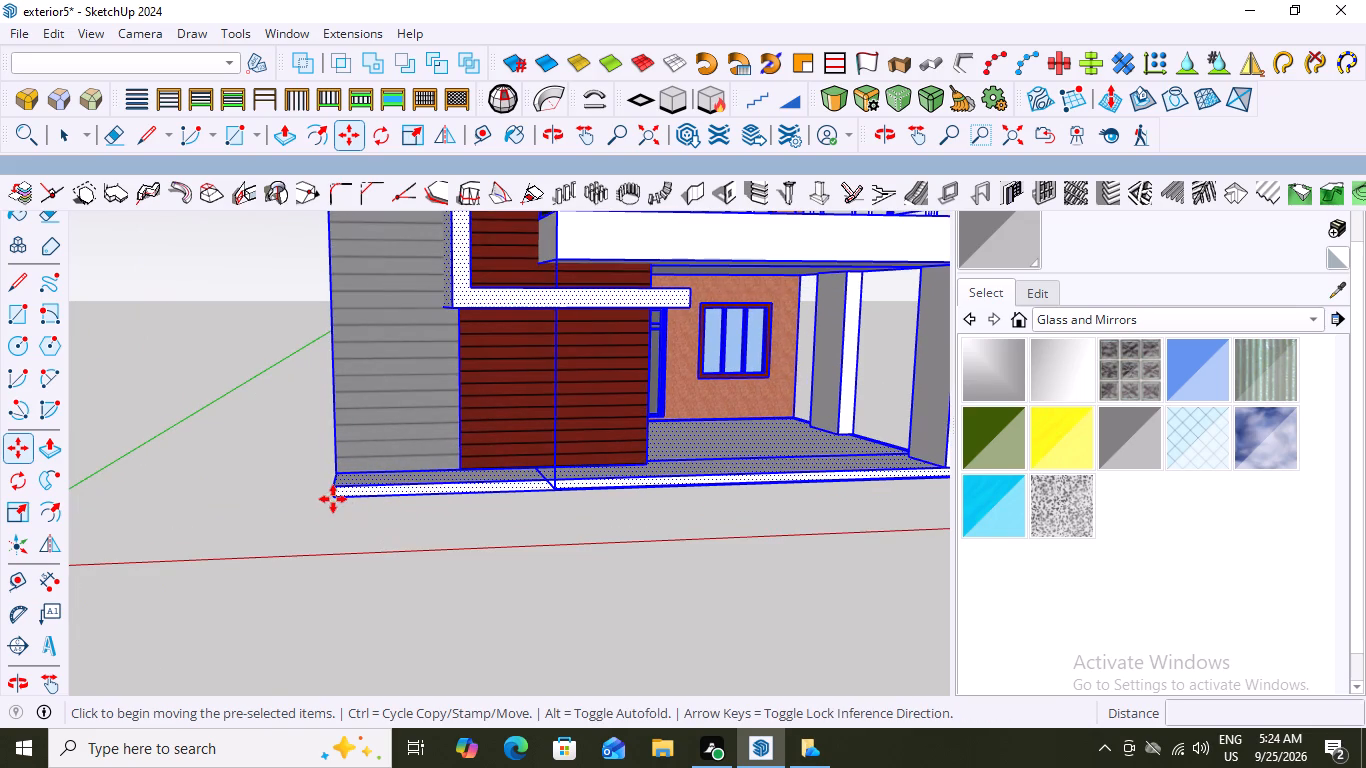
{"action": "scroll", "coordinate": [549, 401], "scroll_direction": "down", "scroll_amount": 20}
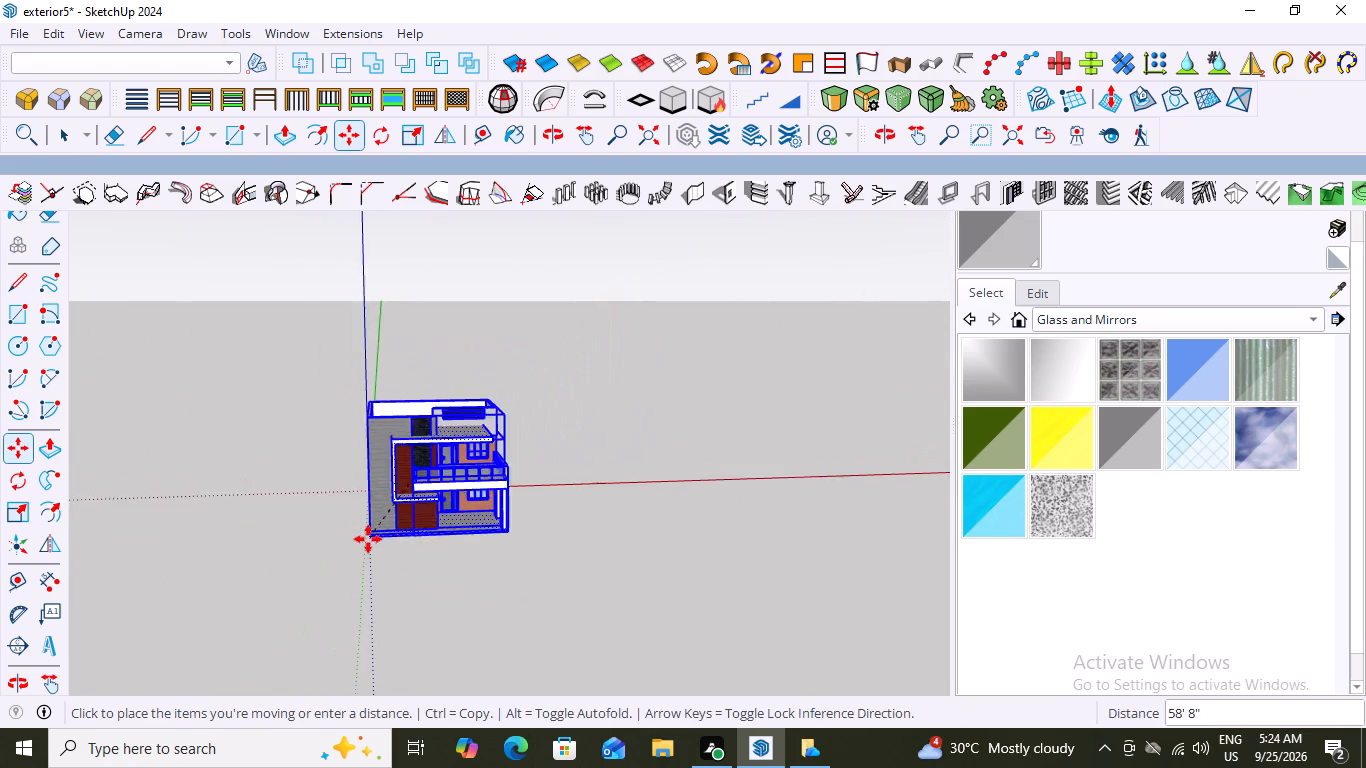
{"action": "scroll", "coordinate": [368, 539], "scroll_direction": "down", "scroll_amount": 10}
{"action": "scroll", "coordinate": [567, 388], "scroll_direction": "up", "scroll_amount": 6}
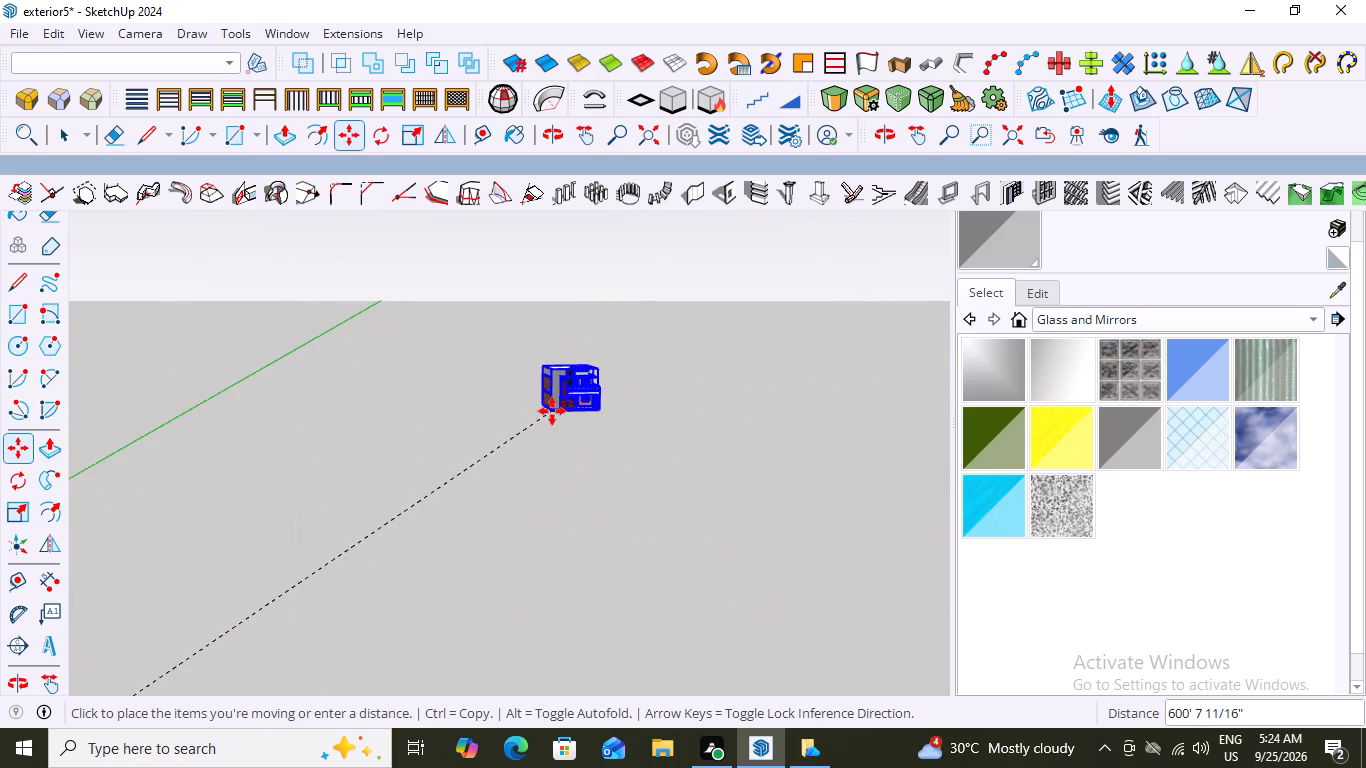
{"action": "scroll", "coordinate": [519, 440], "scroll_direction": "down", "scroll_amount": 10}
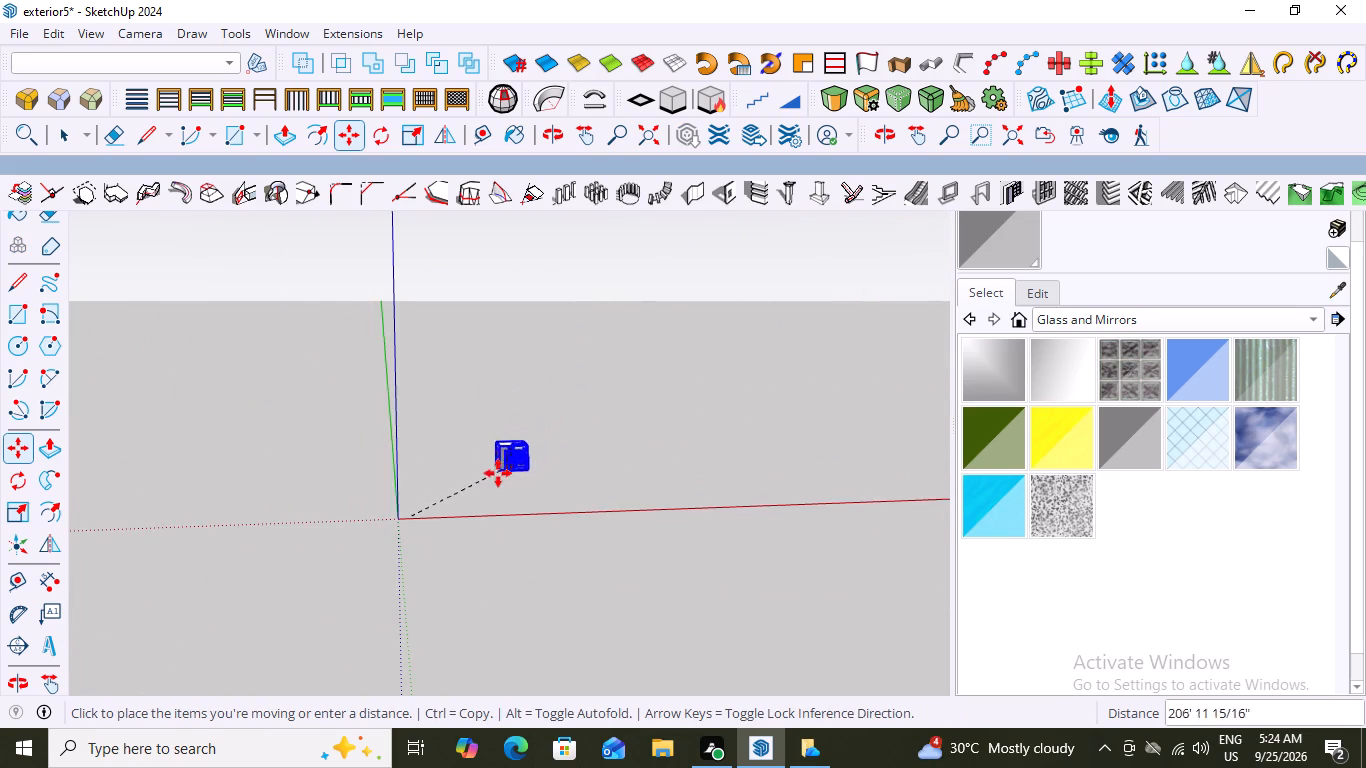
{"action": "scroll", "coordinate": [498, 473], "scroll_direction": "up", "scroll_amount": 10}
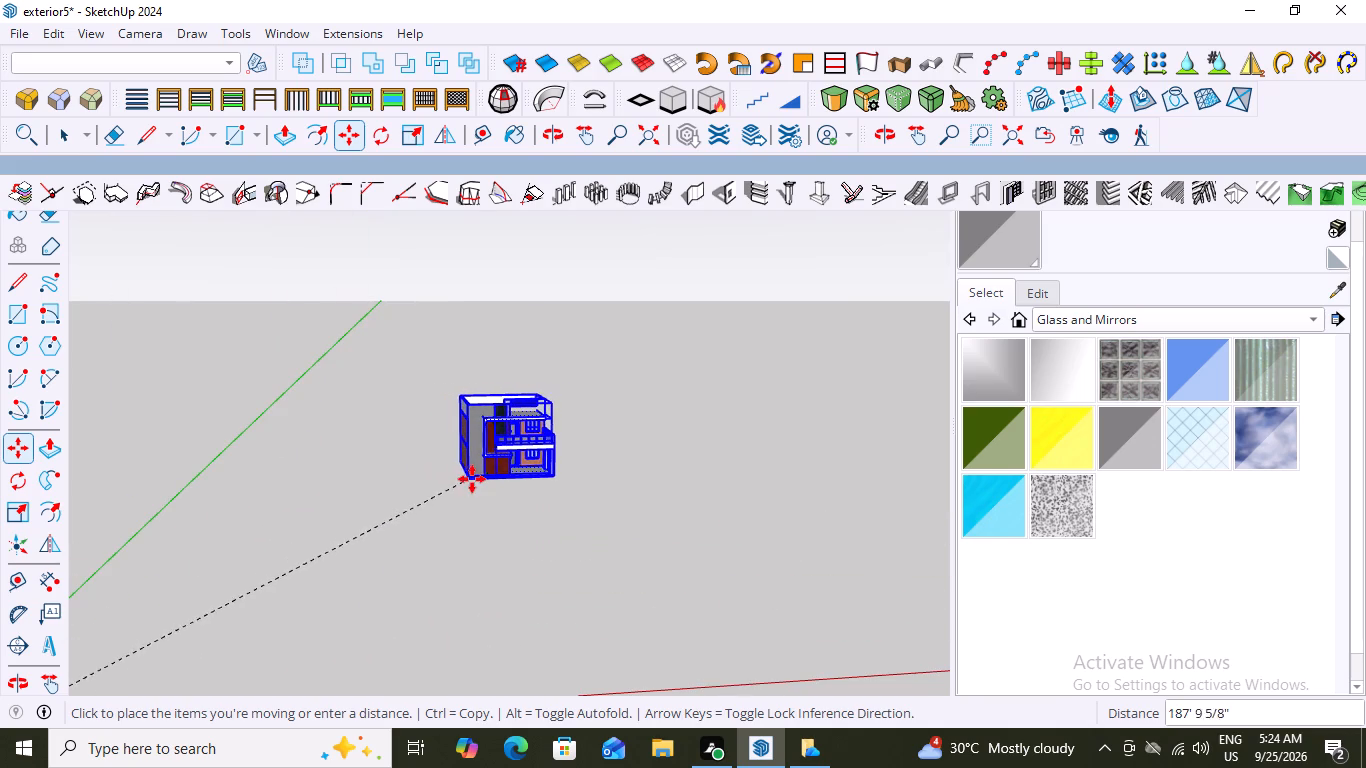
{"action": "left_click", "coordinate": [472, 479]}
{"action": "key", "text": "space"}
{"action": "middle_click_drag", "start_coordinate": [704, 488], "coordinate": [577, 495]}
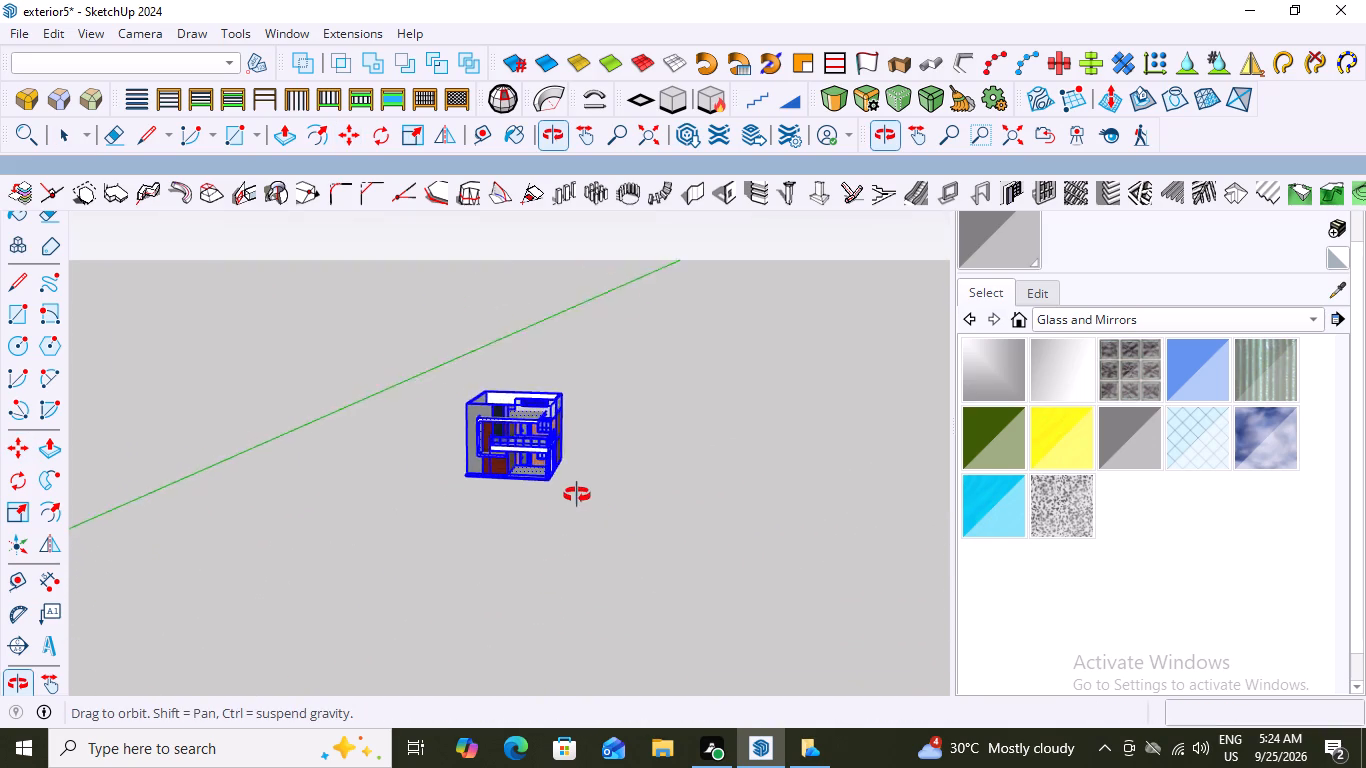
{"action": "middle_click_drag", "start_coordinate": [577, 495], "coordinate": [620, 444]}
{"action": "scroll", "coordinate": [533, 485], "scroll_direction": "up", "scroll_amount": 7}
{"action": "left_click", "coordinate": [744, 369]}
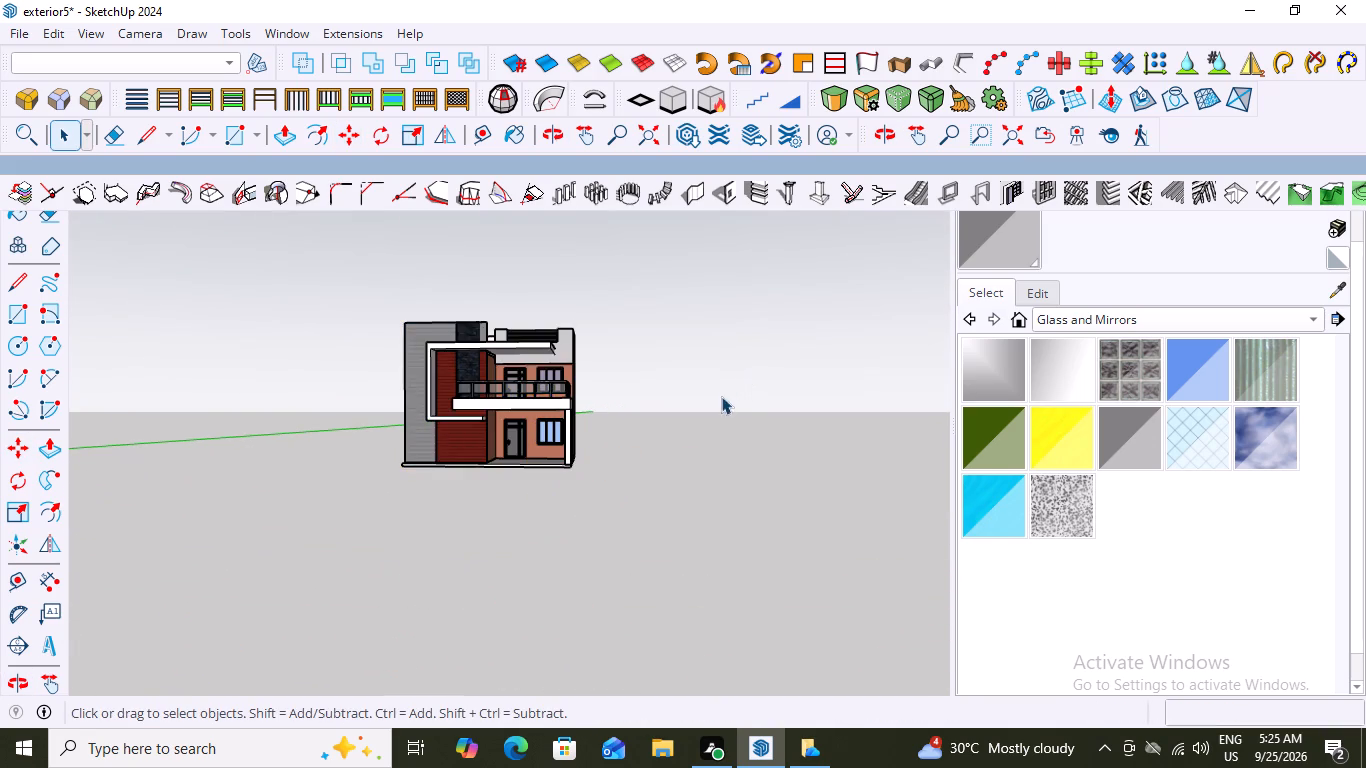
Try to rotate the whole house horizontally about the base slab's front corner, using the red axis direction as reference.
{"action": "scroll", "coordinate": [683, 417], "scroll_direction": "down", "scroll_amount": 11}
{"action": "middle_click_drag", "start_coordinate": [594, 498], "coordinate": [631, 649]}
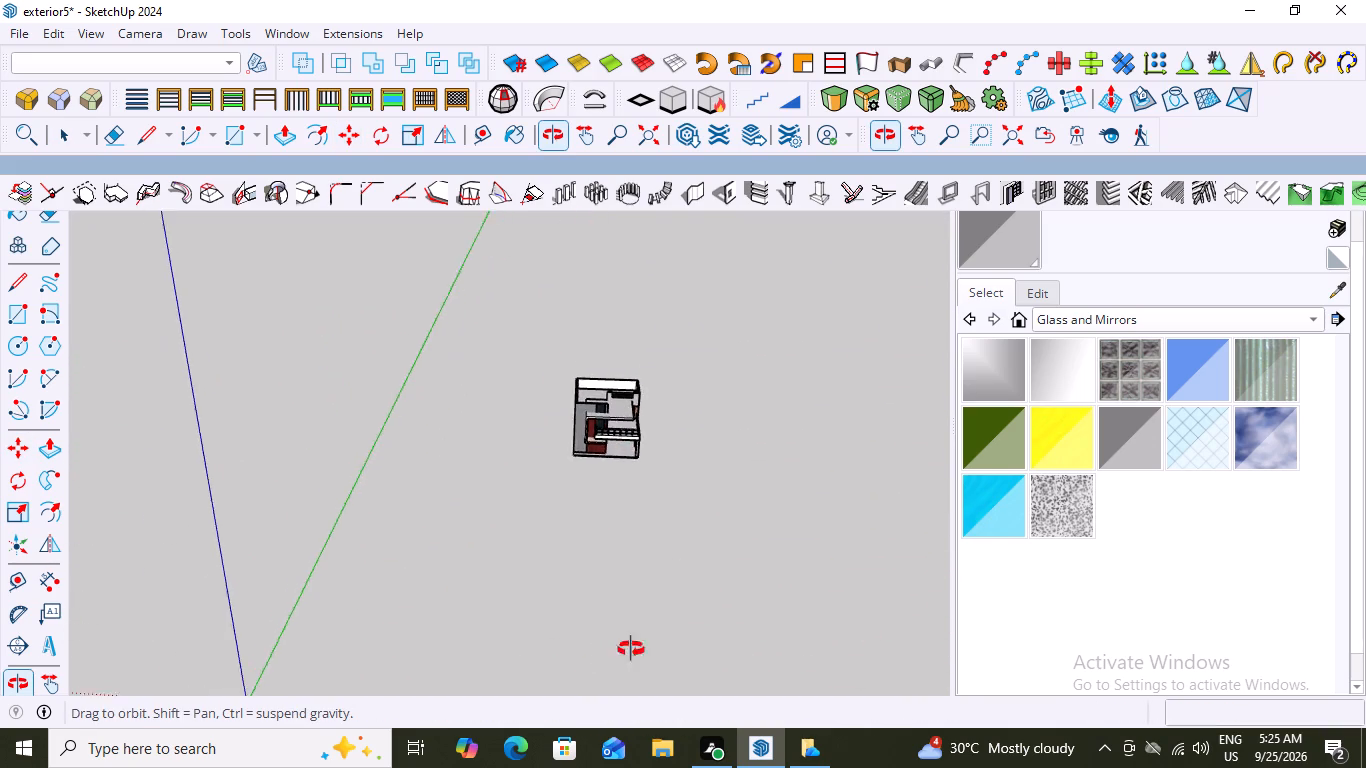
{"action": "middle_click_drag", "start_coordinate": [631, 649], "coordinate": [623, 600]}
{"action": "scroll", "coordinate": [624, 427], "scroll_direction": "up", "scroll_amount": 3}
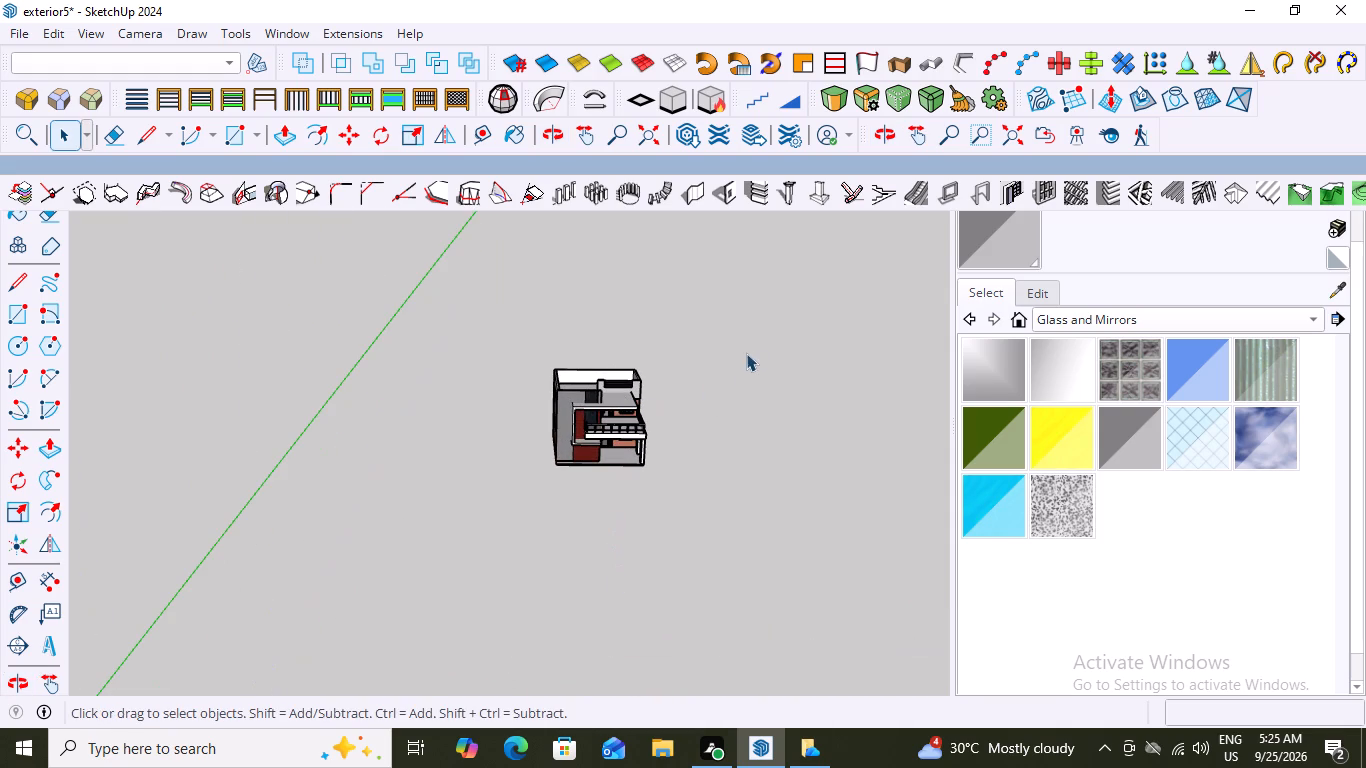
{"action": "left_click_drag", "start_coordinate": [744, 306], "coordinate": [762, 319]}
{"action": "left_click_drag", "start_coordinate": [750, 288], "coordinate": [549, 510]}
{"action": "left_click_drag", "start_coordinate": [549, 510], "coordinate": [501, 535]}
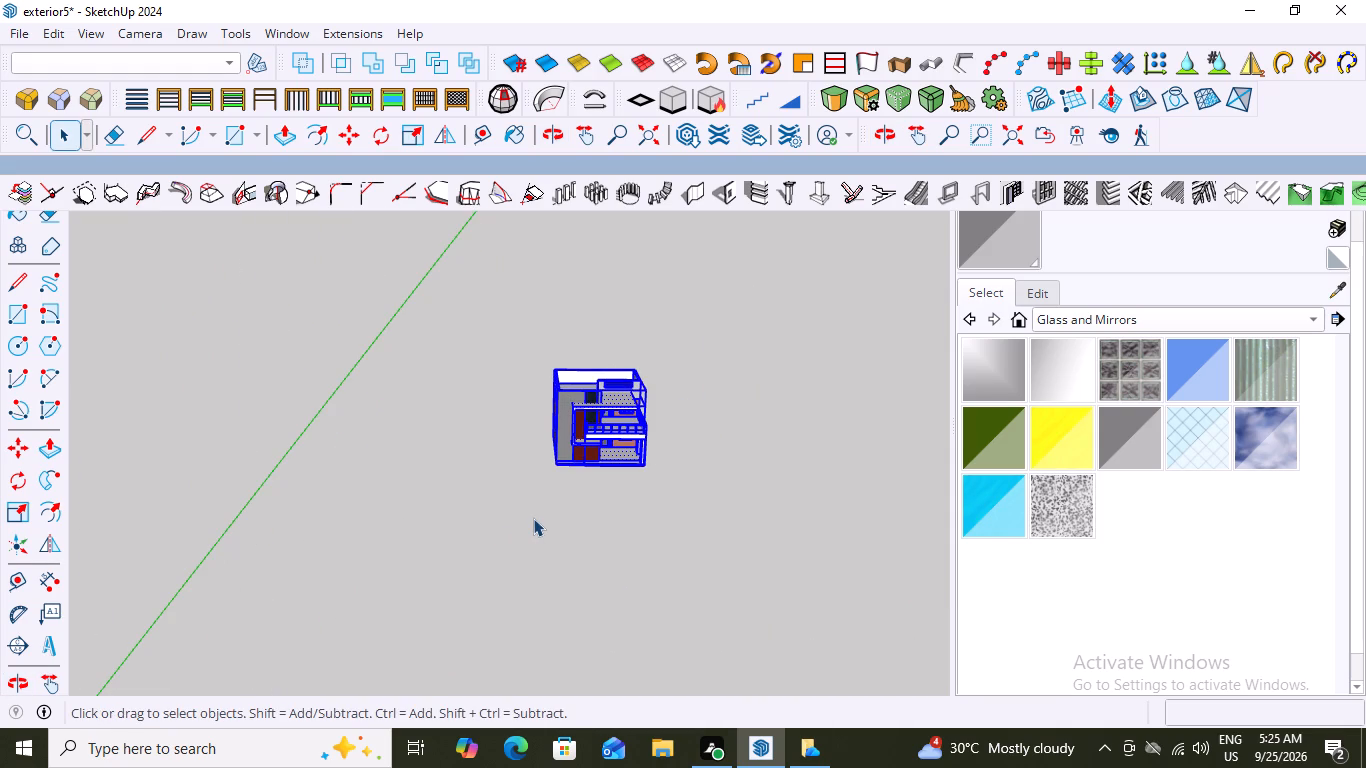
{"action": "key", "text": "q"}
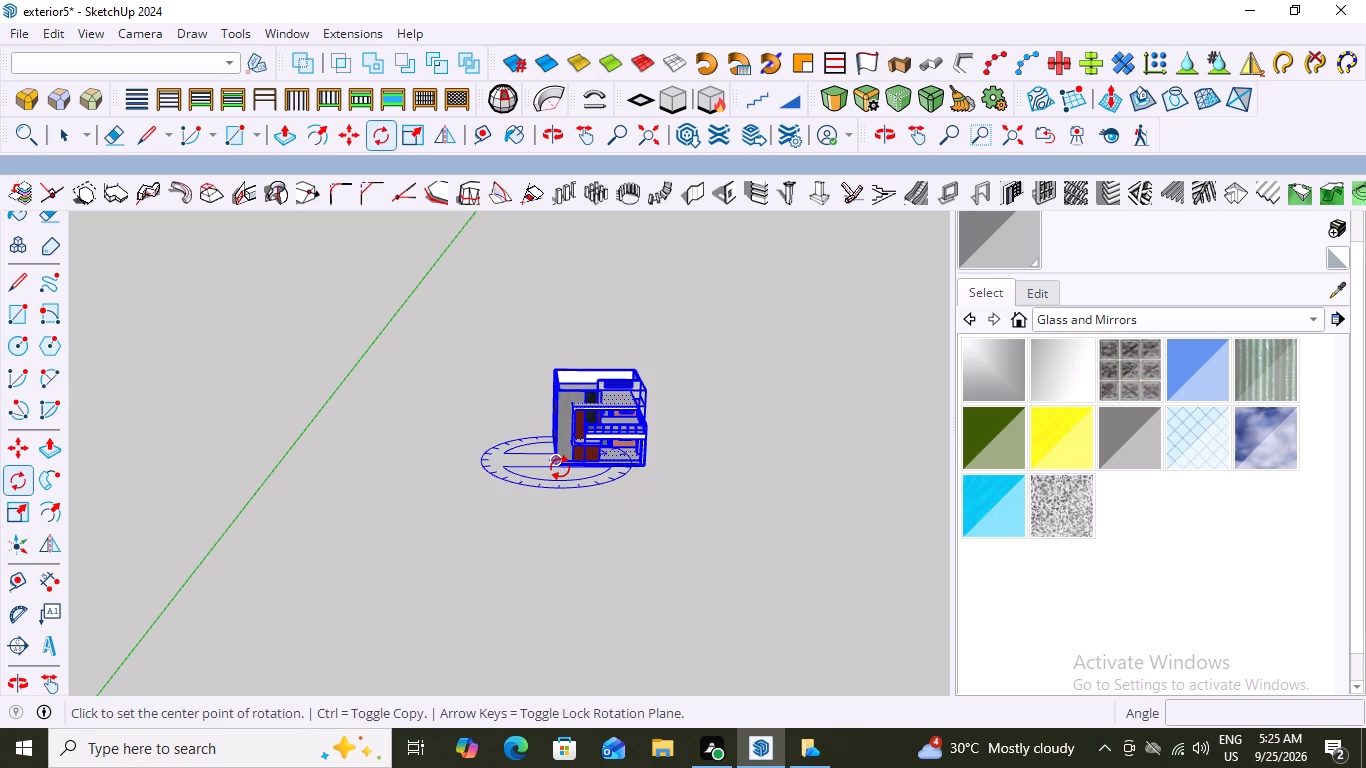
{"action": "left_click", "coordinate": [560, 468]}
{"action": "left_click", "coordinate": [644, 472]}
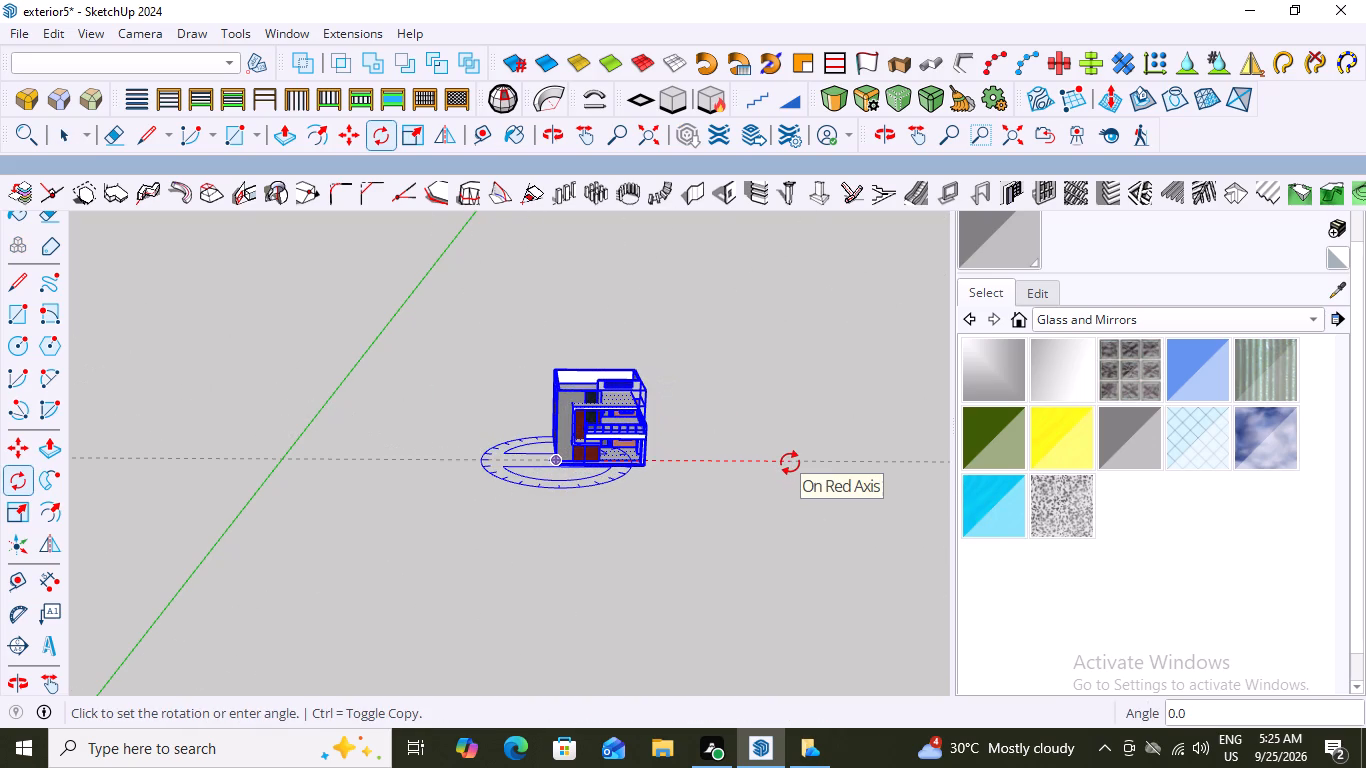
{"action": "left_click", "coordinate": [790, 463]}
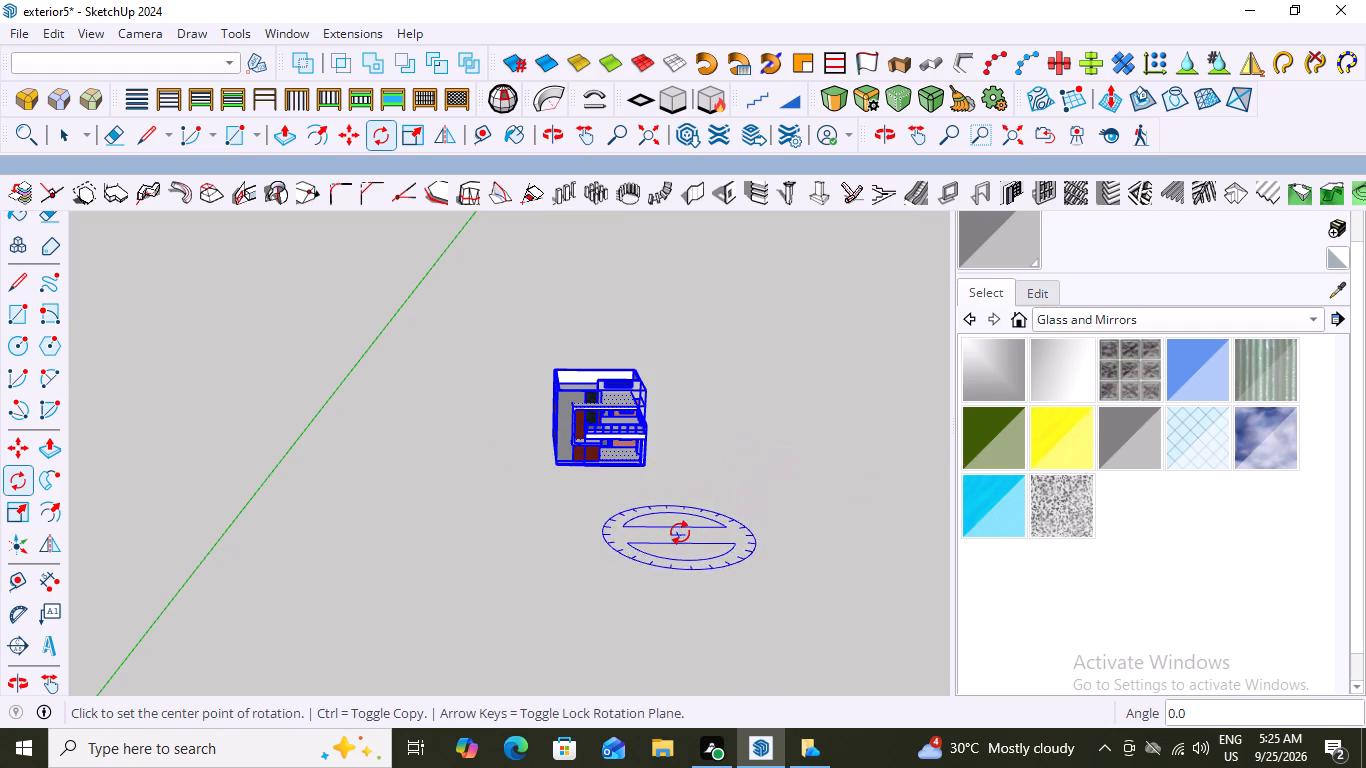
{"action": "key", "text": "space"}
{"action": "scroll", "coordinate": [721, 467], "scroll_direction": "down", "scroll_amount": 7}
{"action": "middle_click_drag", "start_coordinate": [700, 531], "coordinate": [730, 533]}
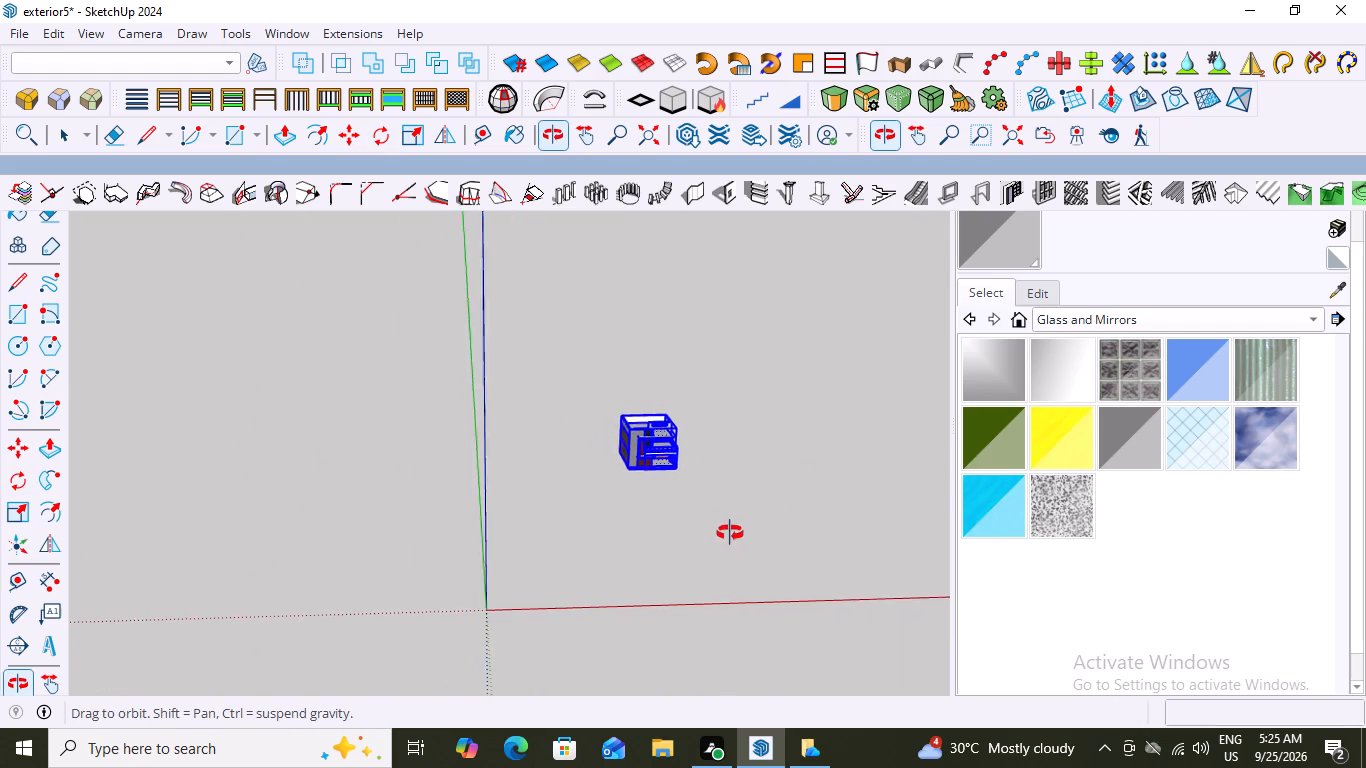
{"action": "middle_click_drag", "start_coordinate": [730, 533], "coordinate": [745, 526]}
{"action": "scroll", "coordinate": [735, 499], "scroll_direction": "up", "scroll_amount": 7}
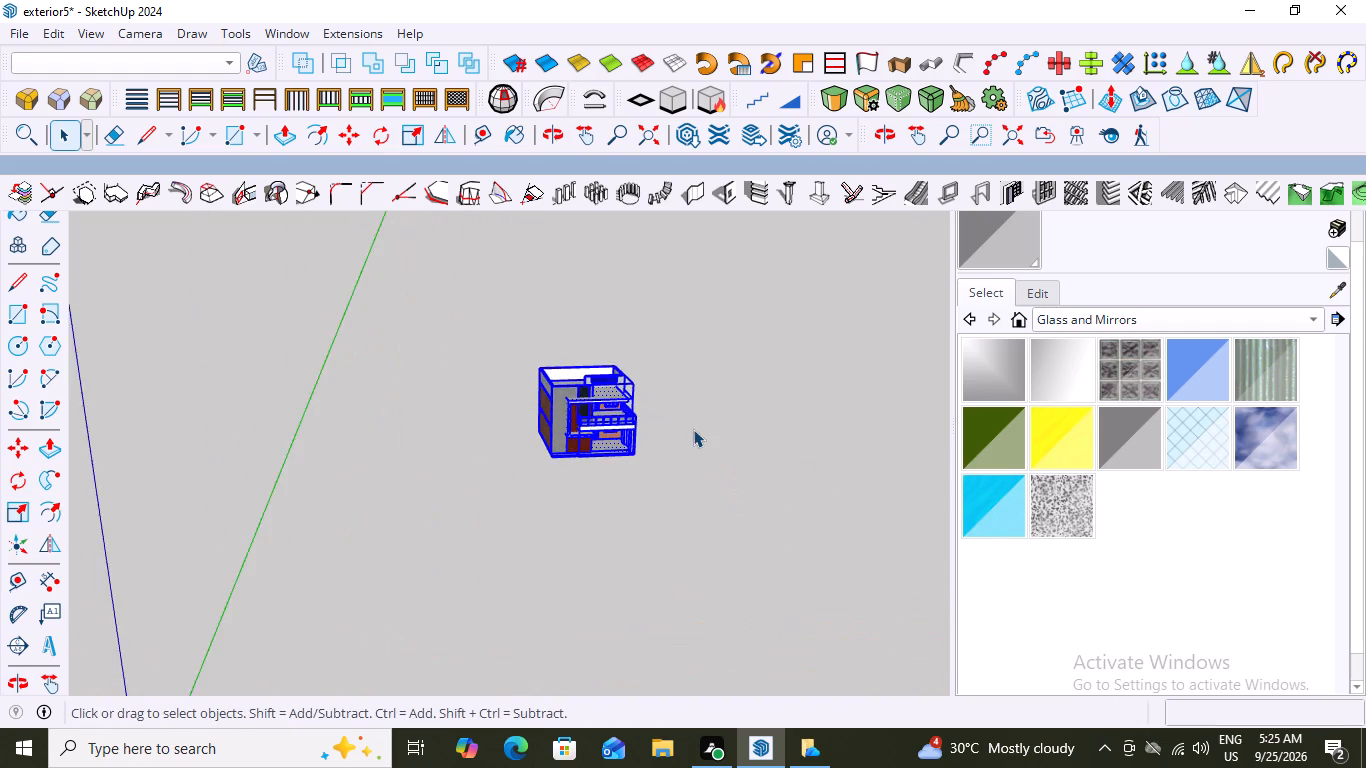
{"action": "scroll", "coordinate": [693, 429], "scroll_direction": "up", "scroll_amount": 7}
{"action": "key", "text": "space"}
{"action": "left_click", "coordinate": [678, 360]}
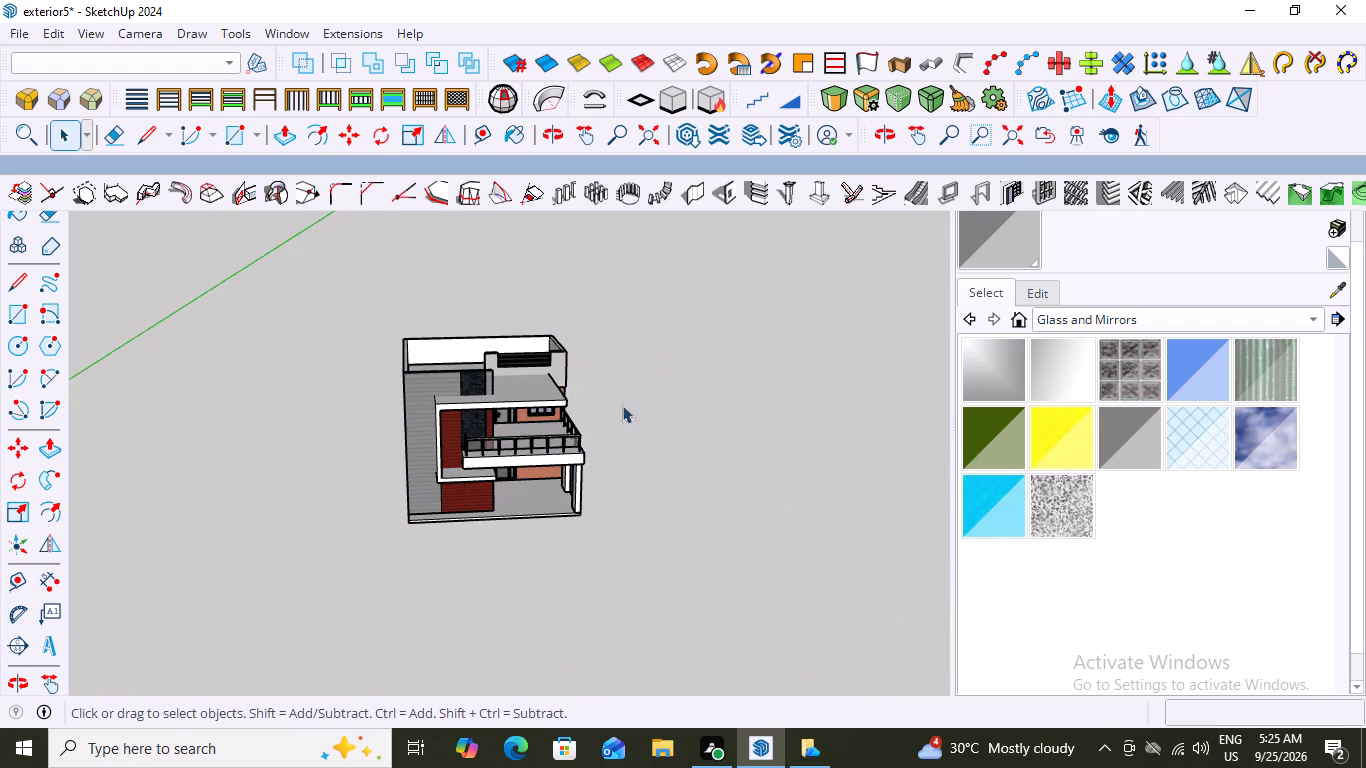
Examine the relocated house's front facade, balcony and base slab at several distances and heights.
{"action": "middle_click_drag", "start_coordinate": [576, 409], "coordinate": [521, 353]}
{"action": "scroll", "coordinate": [523, 475], "scroll_direction": "up", "scroll_amount": 3}
{"action": "scroll", "coordinate": [604, 424], "scroll_direction": "down", "scroll_amount": 7}
{"action": "scroll", "coordinate": [508, 524], "scroll_direction": "up", "scroll_amount": 5}
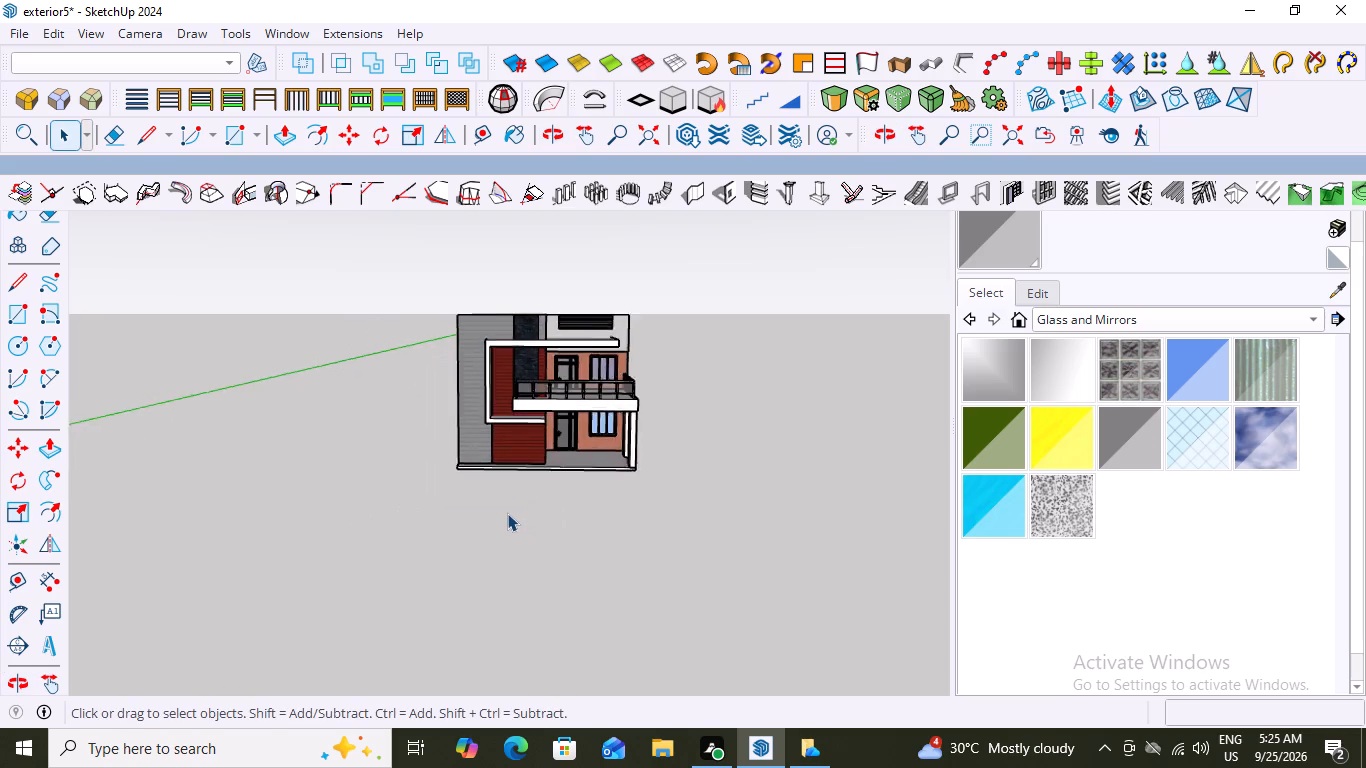
{"action": "scroll", "coordinate": [507, 513], "scroll_direction": "up", "scroll_amount": 2}
{"action": "scroll", "coordinate": [506, 513], "scroll_direction": "down", "scroll_amount": 8}
{"action": "middle_click_drag", "start_coordinate": [507, 518], "coordinate": [542, 522]}
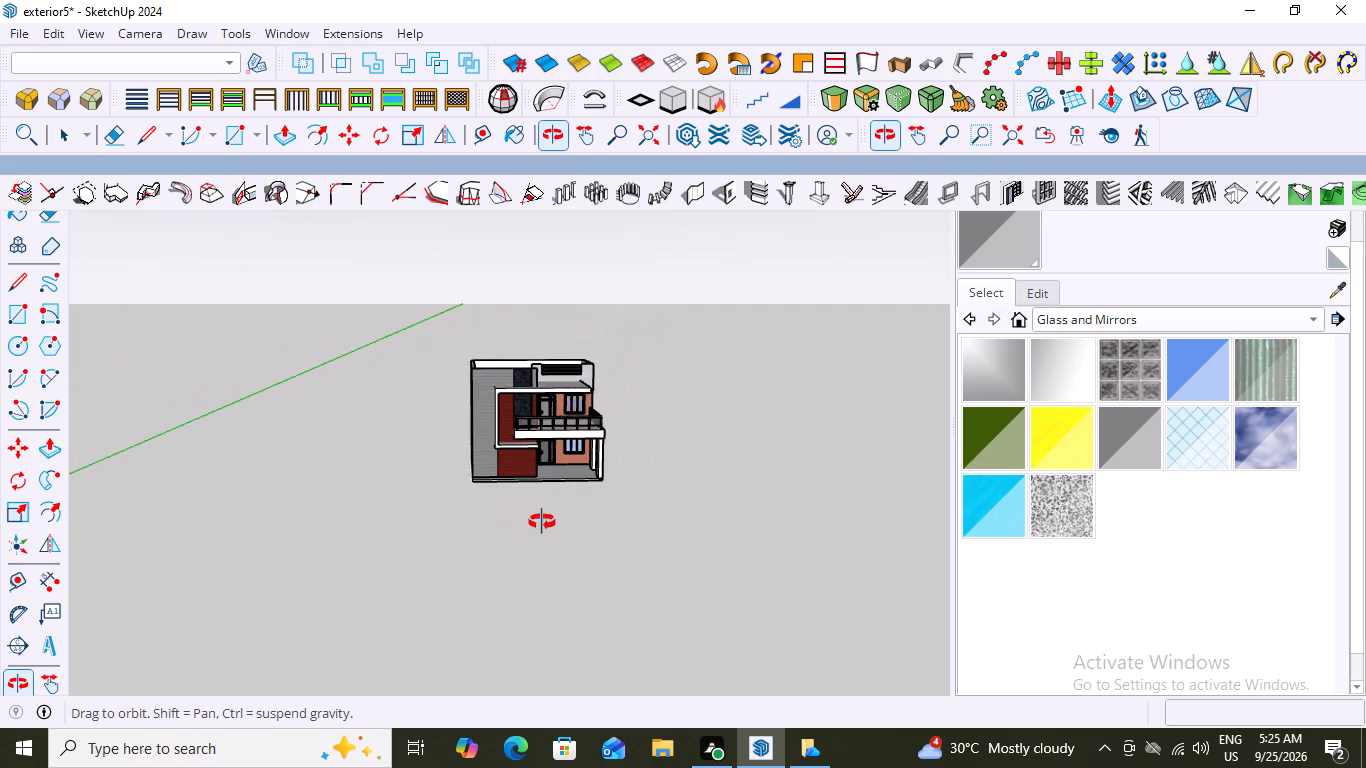
{"action": "middle_click_drag", "start_coordinate": [542, 522], "coordinate": [515, 493]}
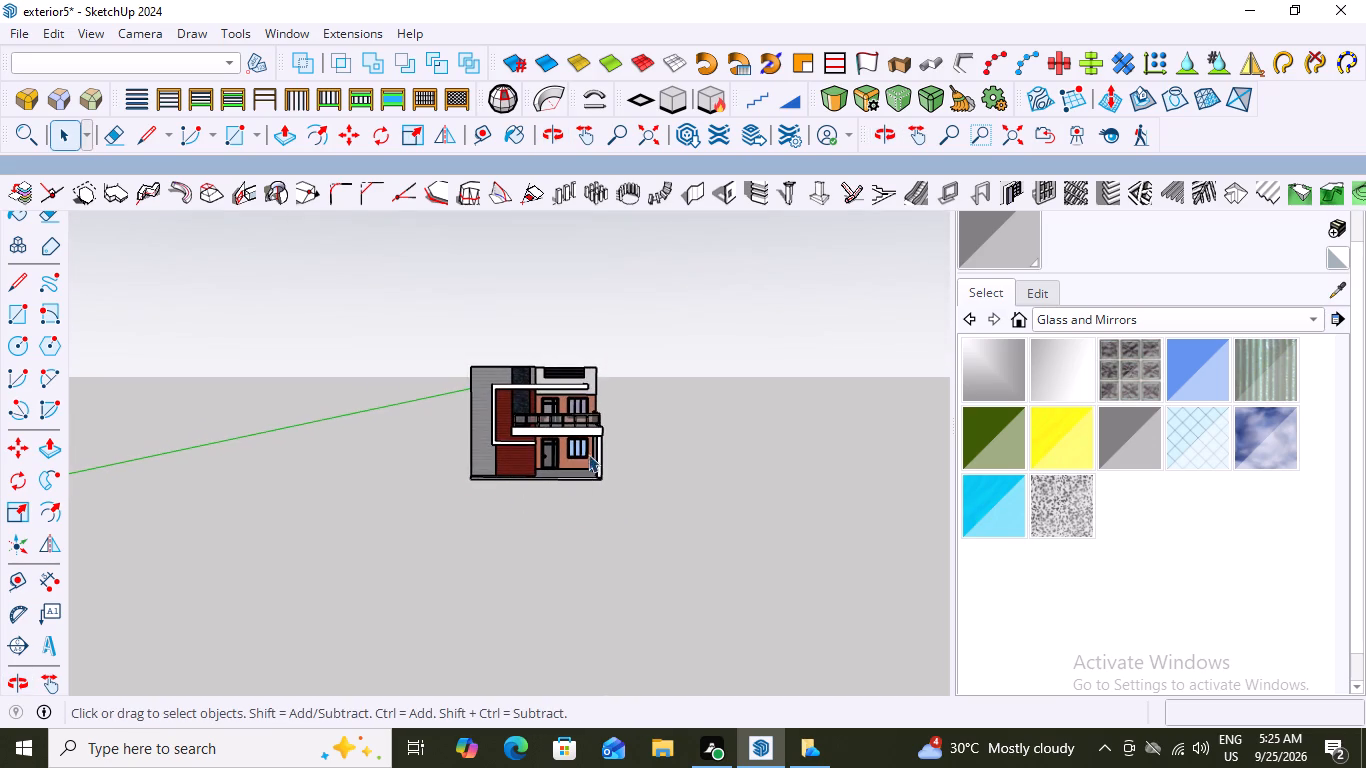
{"action": "scroll", "coordinate": [586, 445], "scroll_direction": "up", "scroll_amount": 8}
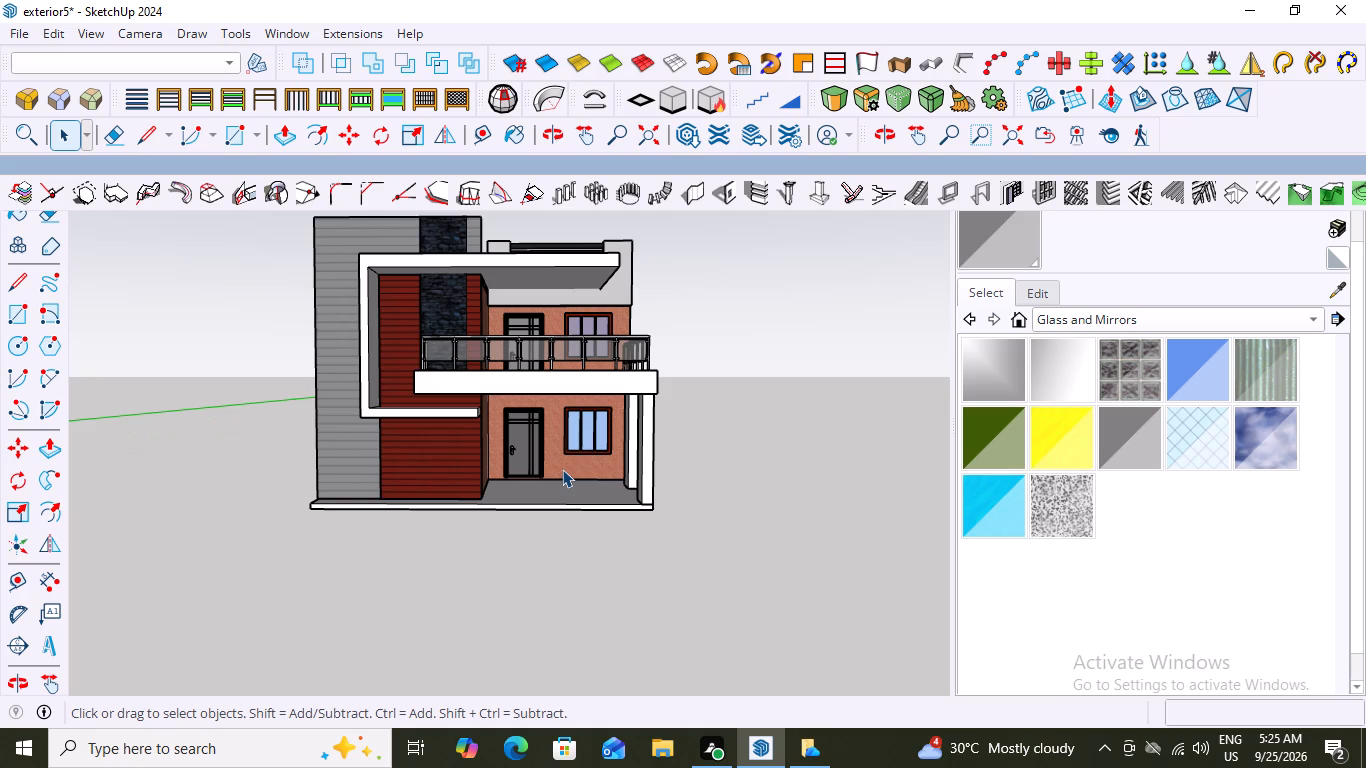
{"action": "middle_click_drag", "start_coordinate": [560, 373], "coordinate": [546, 418]}
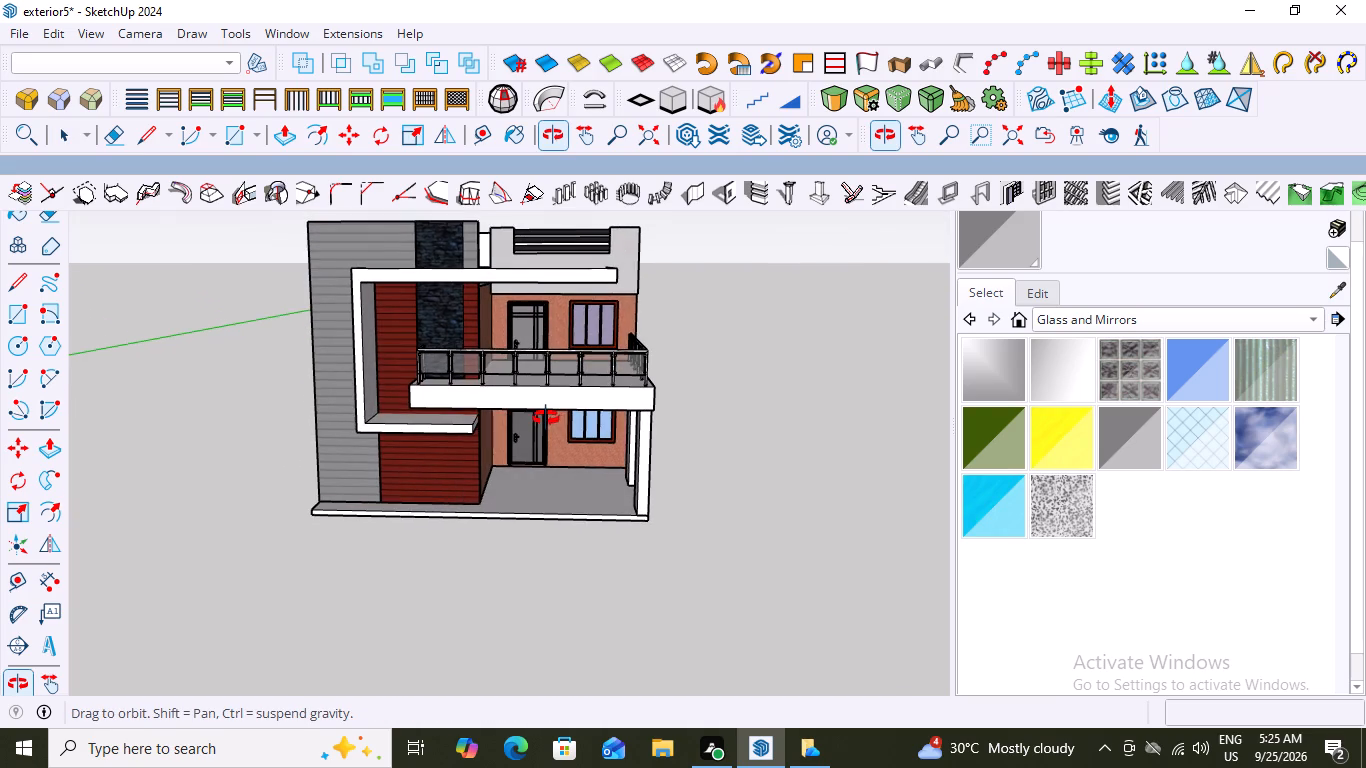
{"action": "middle_click_drag", "start_coordinate": [546, 418], "coordinate": [550, 415]}
{"action": "scroll", "coordinate": [550, 415], "scroll_direction": "up", "scroll_amount": 1}
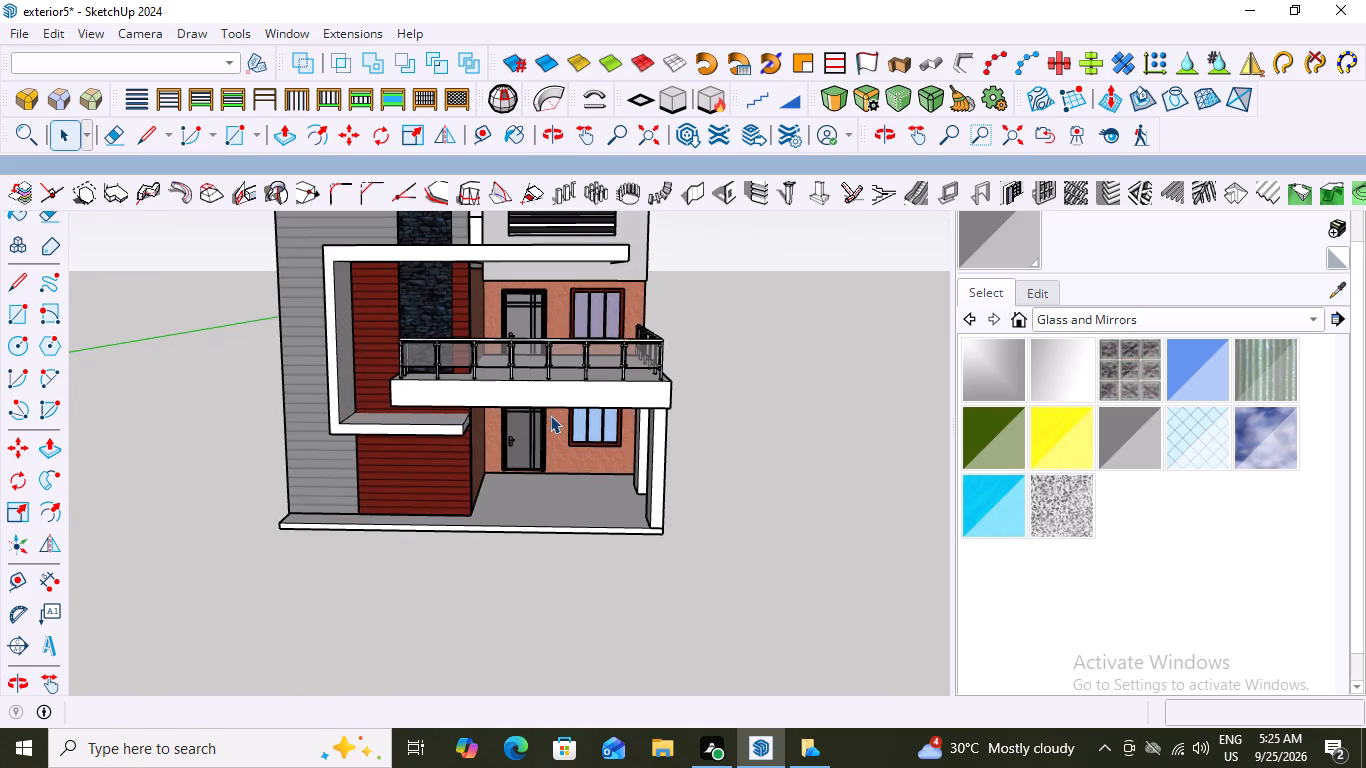
{"action": "scroll", "coordinate": [524, 374], "scroll_direction": "up", "scroll_amount": 2}
{"action": "scroll", "coordinate": [528, 372], "scroll_direction": "down", "scroll_amount": 4}
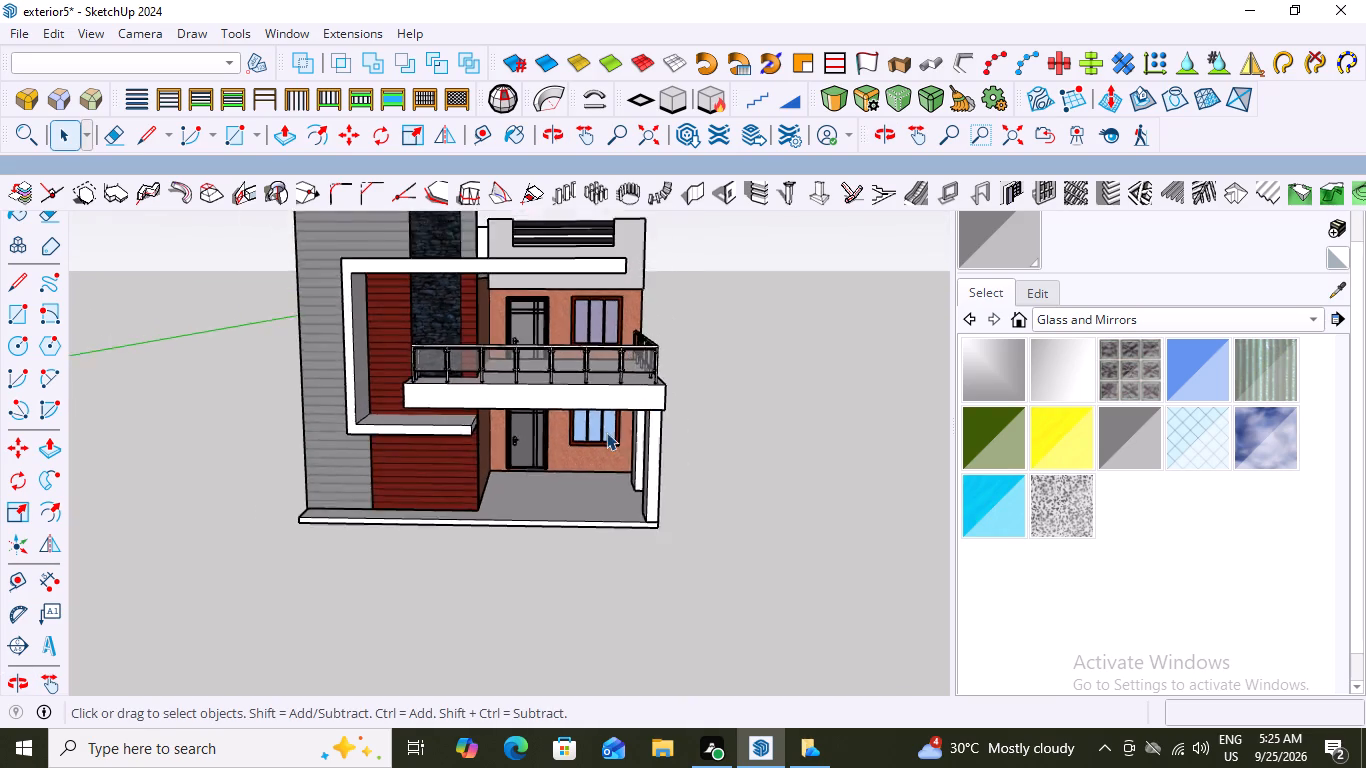
{"action": "scroll", "coordinate": [606, 432], "scroll_direction": "down", "scroll_amount": 6}
{"action": "scroll", "coordinate": [526, 461], "scroll_direction": "up", "scroll_amount": 4}
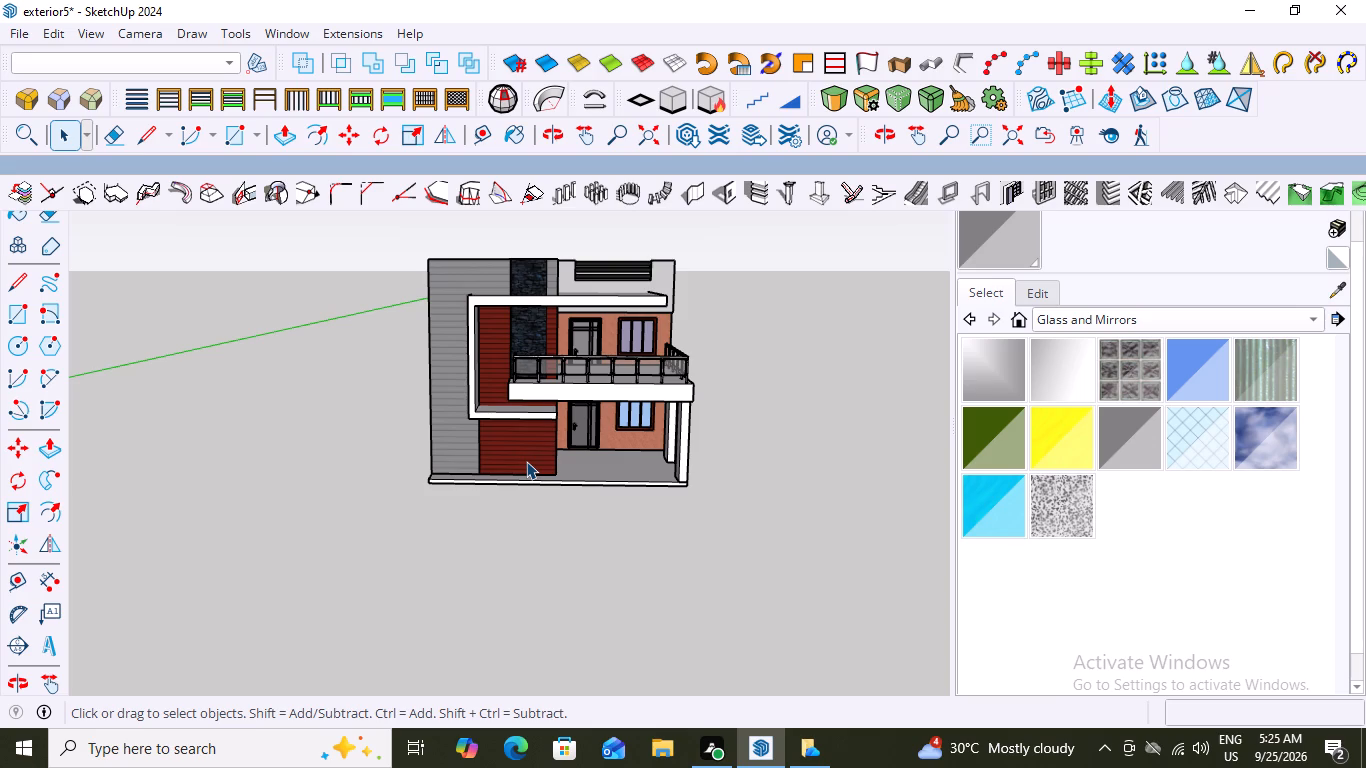
Examine the house's front facade, the underside of its upper canopy, and the side with the balcony columns and brick wall.
{"action": "scroll", "coordinate": [506, 529], "scroll_direction": "down", "scroll_amount": 3}
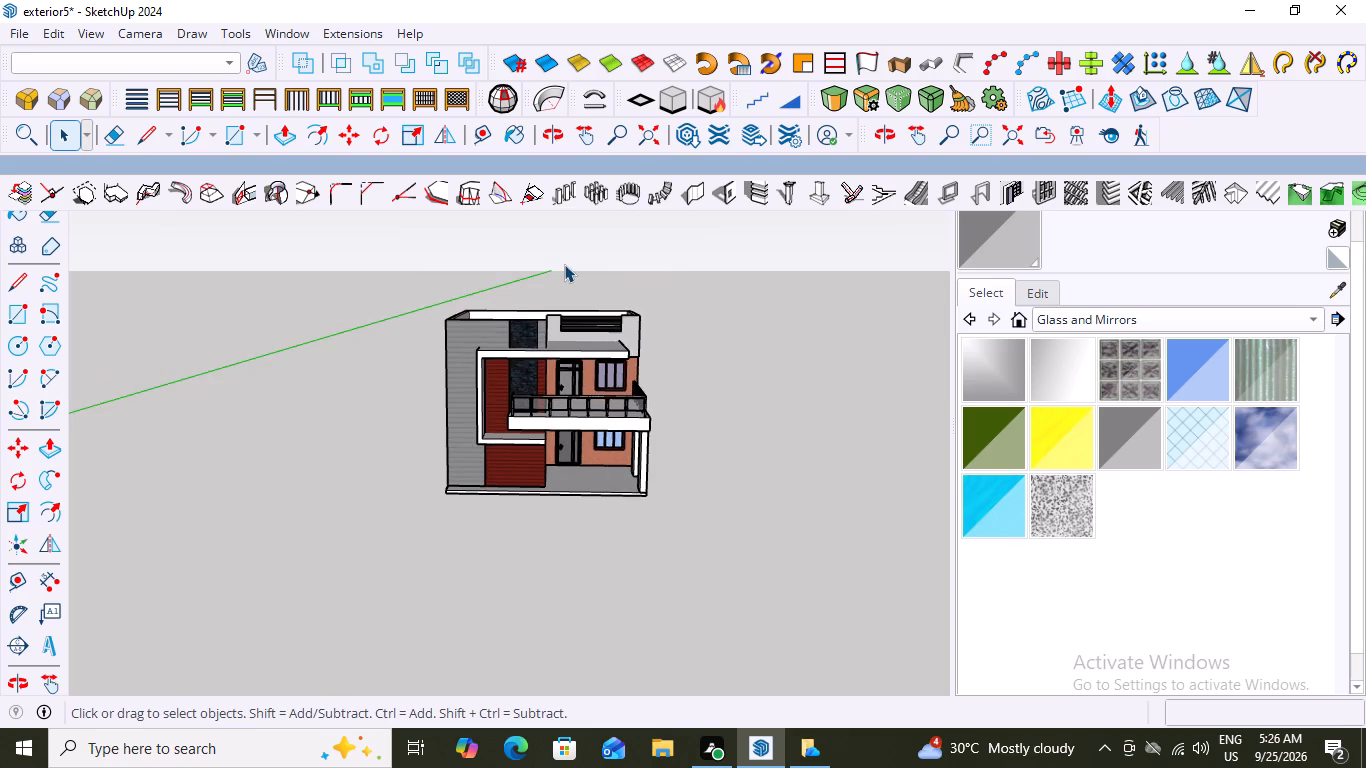
{"action": "scroll", "coordinate": [564, 264], "scroll_direction": "up", "scroll_amount": 3}
{"action": "scroll", "coordinate": [532, 372], "scroll_direction": "up", "scroll_amount": 3}
{"action": "scroll", "coordinate": [532, 372], "scroll_direction": "down", "scroll_amount": 5}
{"action": "middle_click_drag", "start_coordinate": [511, 421], "coordinate": [427, 412]}
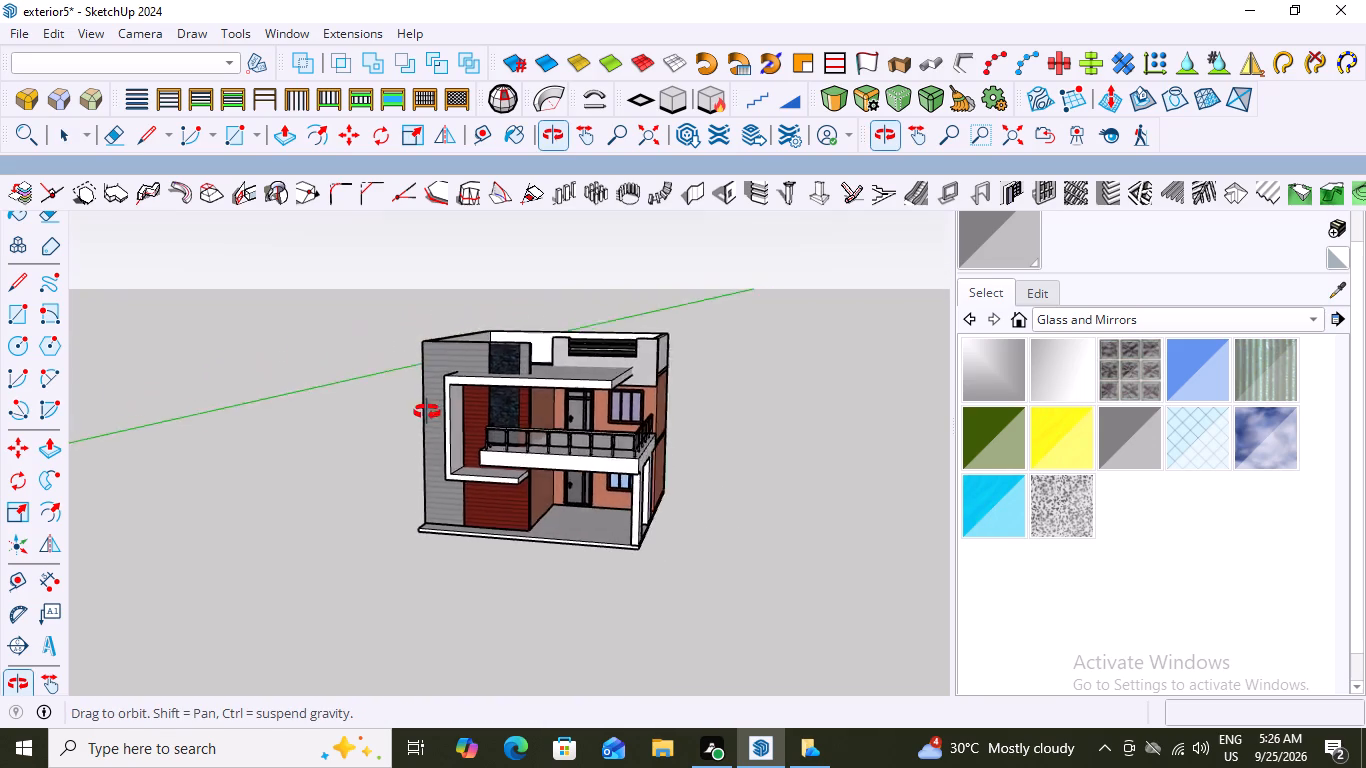
{"action": "middle_click_drag", "start_coordinate": [427, 412], "coordinate": [492, 391]}
{"action": "scroll", "coordinate": [499, 453], "scroll_direction": "up", "scroll_amount": 3}
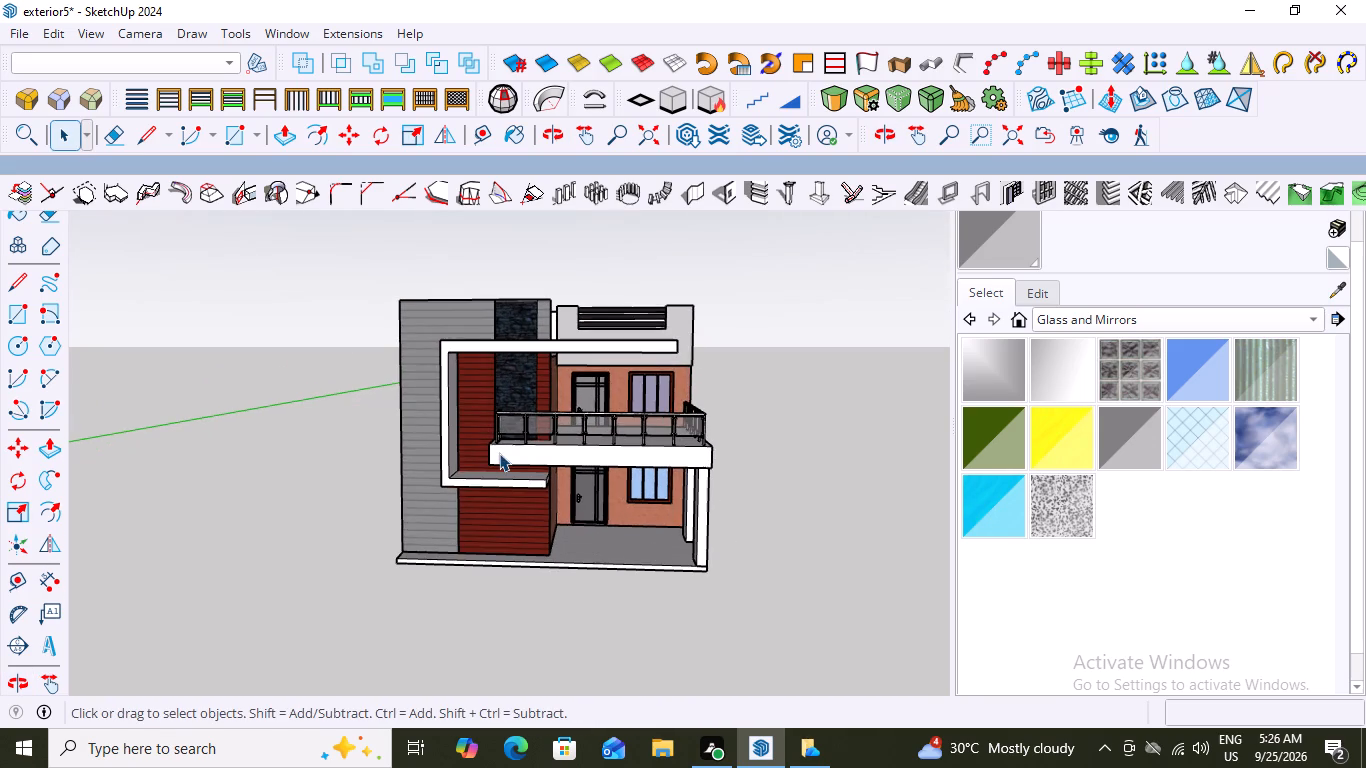
{"action": "scroll", "coordinate": [499, 453], "scroll_direction": "up", "scroll_amount": 3}
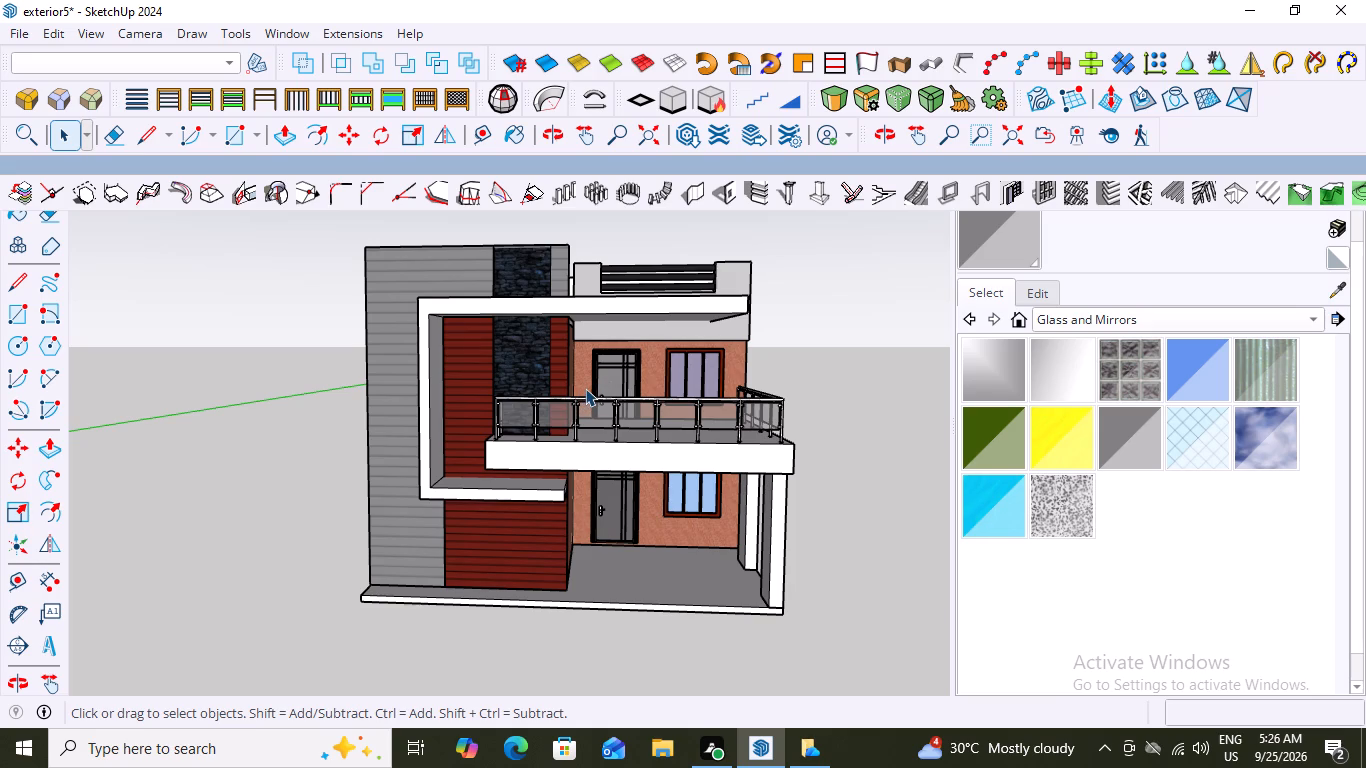
{"action": "middle_click_drag", "start_coordinate": [733, 302], "coordinate": [741, 236]}
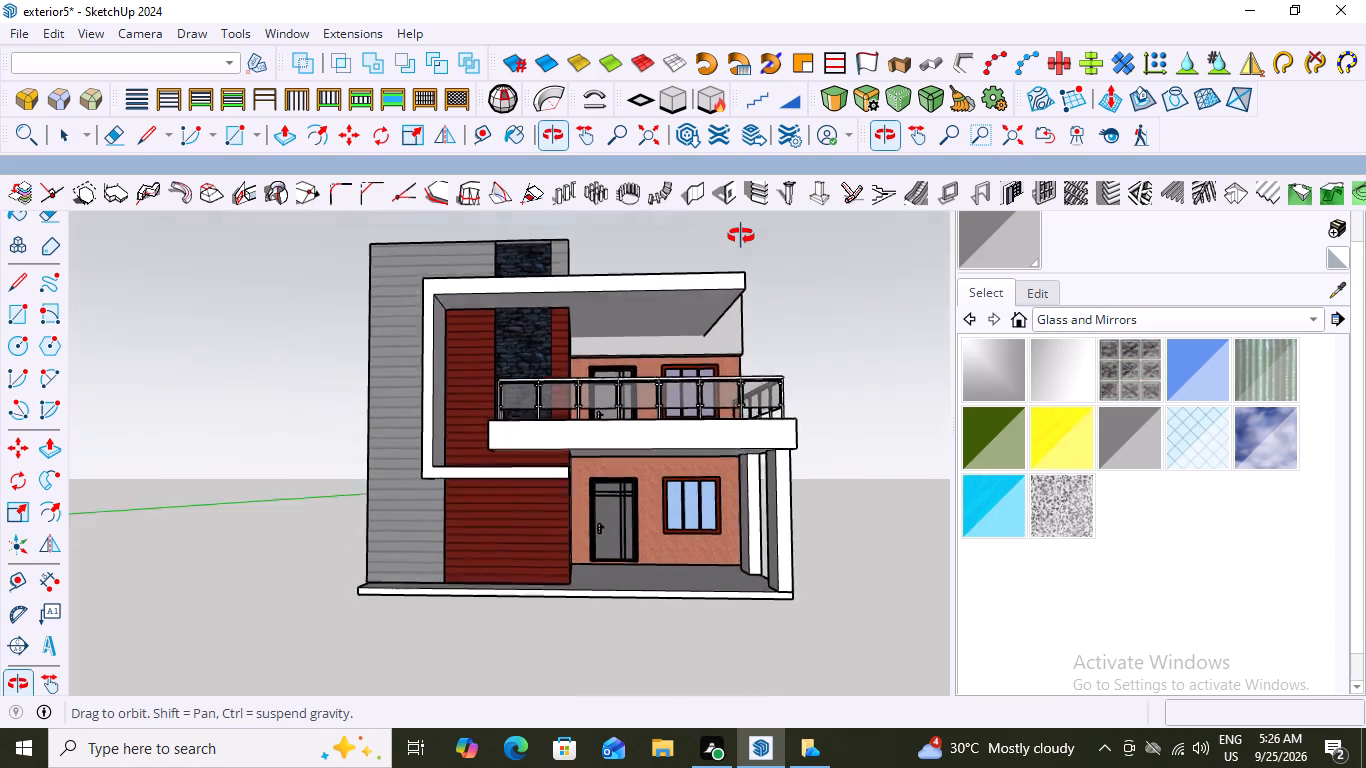
{"action": "middle_click_drag", "start_coordinate": [741, 236], "coordinate": [741, 226]}
{"action": "middle_click_drag", "start_coordinate": [648, 351], "coordinate": [658, 433]}
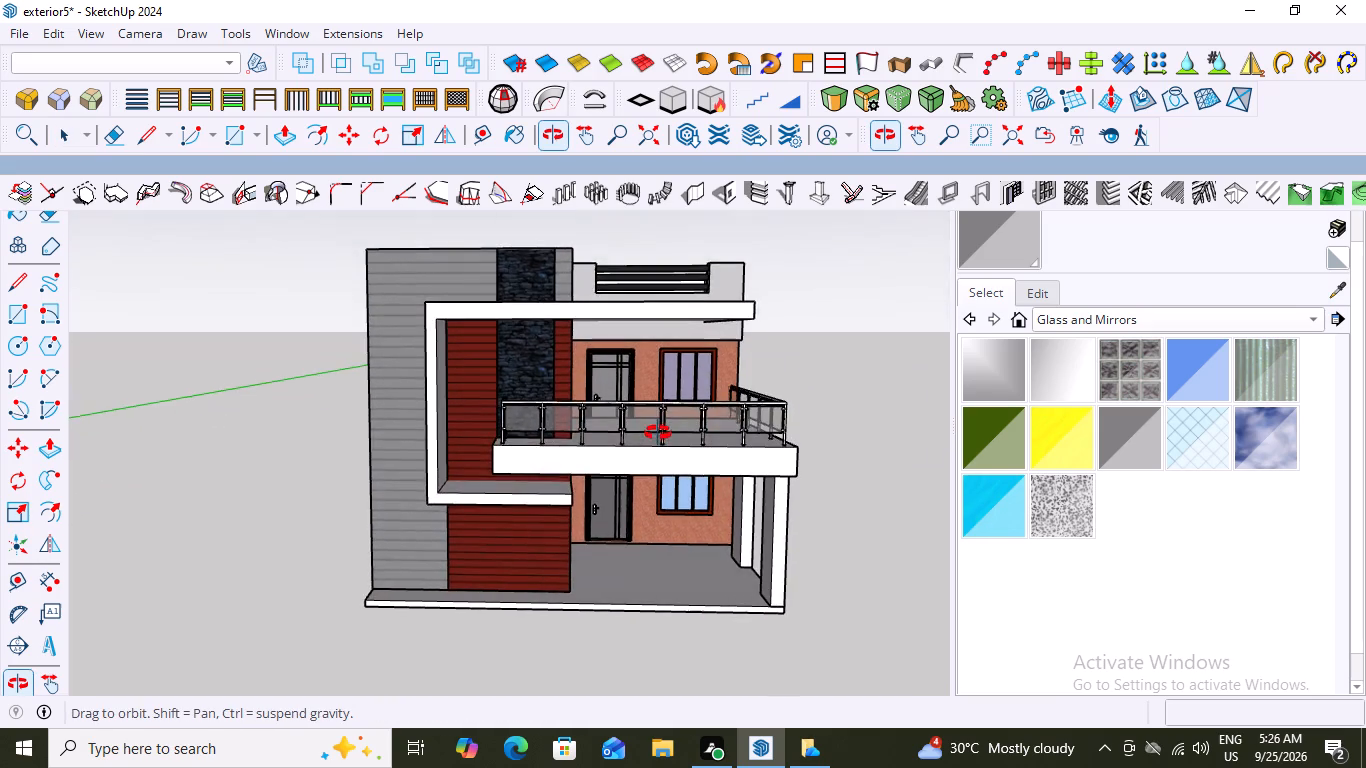
{"action": "middle_click_drag", "start_coordinate": [658, 433], "coordinate": [360, 362]}
{"action": "middle_click_drag", "start_coordinate": [785, 304], "coordinate": [641, 309]}
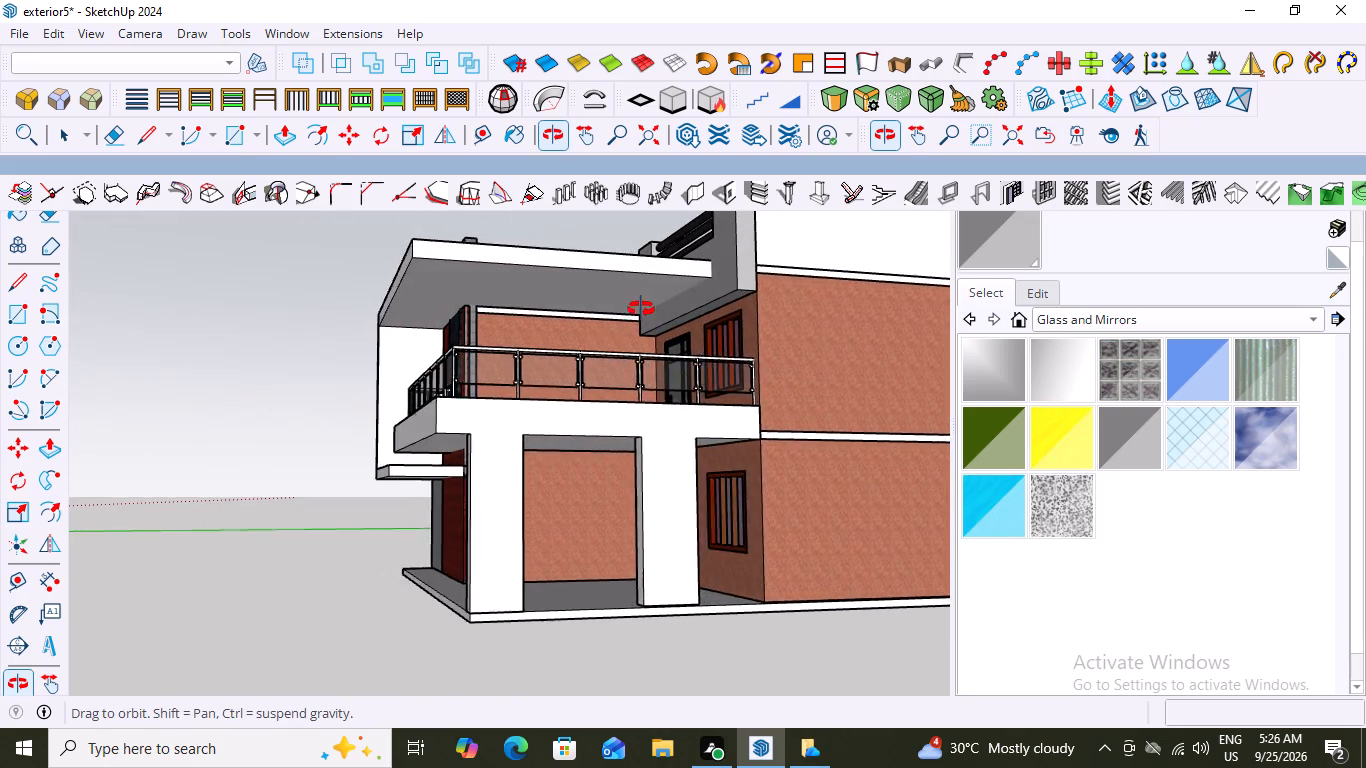
{"action": "middle_click_drag", "start_coordinate": [641, 309], "coordinate": [615, 326]}
{"action": "scroll", "coordinate": [703, 312], "scroll_direction": "up", "scroll_amount": 2}
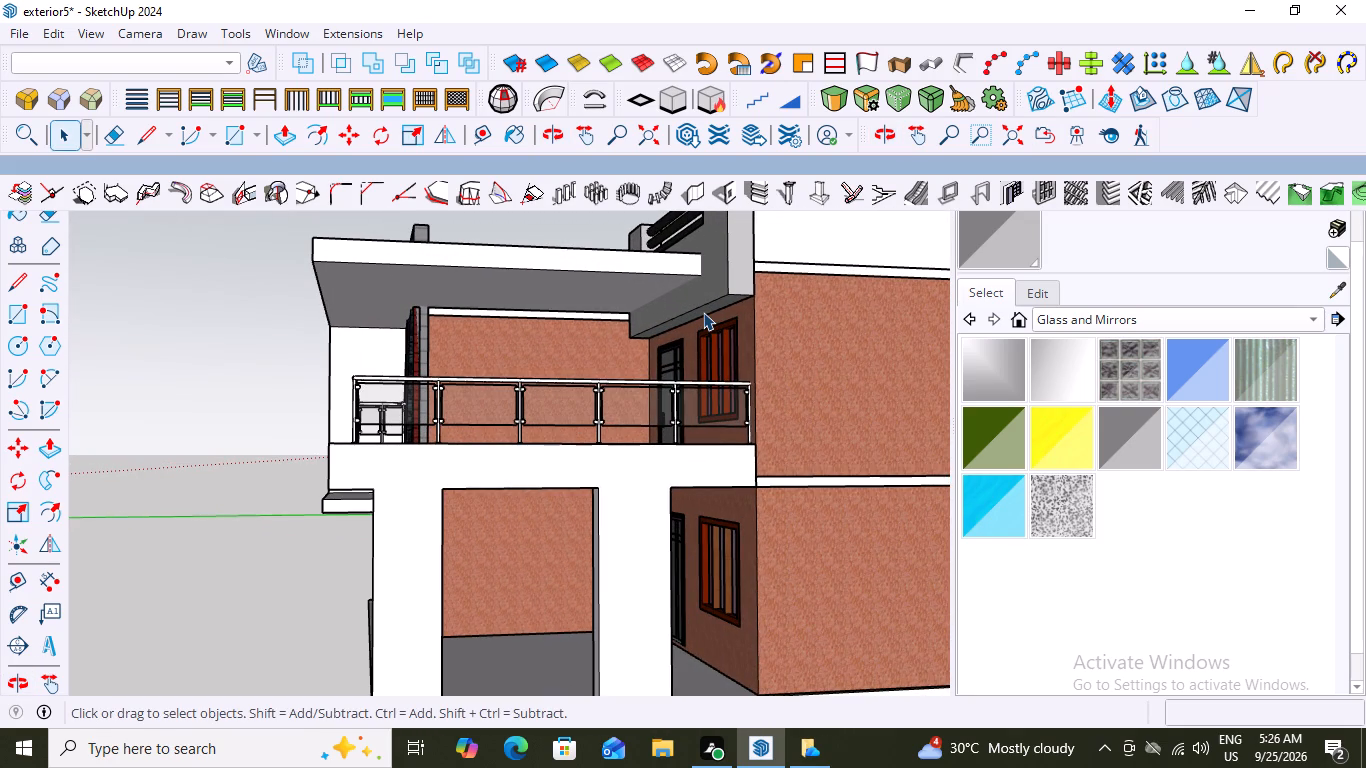
{"action": "scroll", "coordinate": [703, 312], "scroll_direction": "down", "scroll_amount": 10}
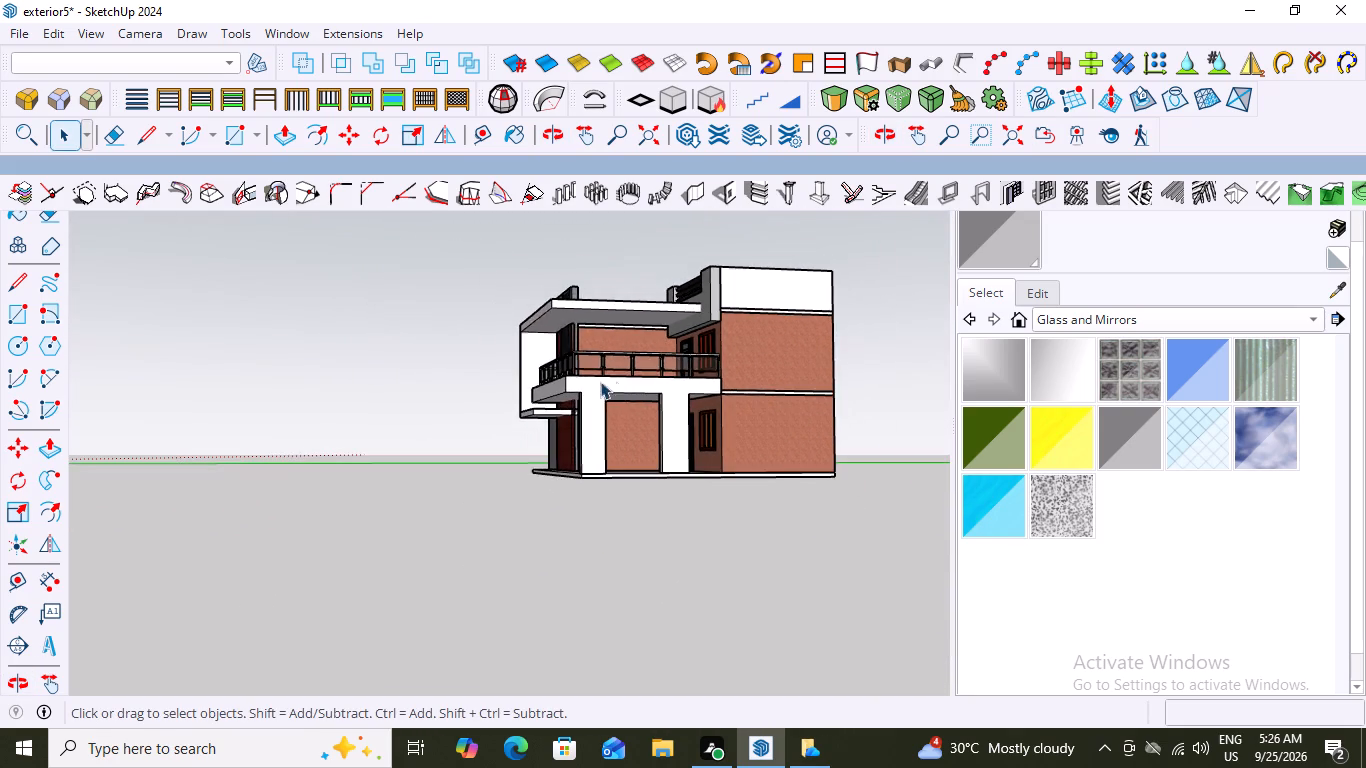
Examine the front of the house again, viewing the roof parapet, canopy and balcony from above and from a lower angle.
{"action": "middle_click_drag", "start_coordinate": [581, 364], "coordinate": [973, 510]}
{"action": "middle_click_drag", "start_coordinate": [543, 359], "coordinate": [603, 302]}
{"action": "scroll", "coordinate": [549, 279], "scroll_direction": "up", "scroll_amount": 6}
{"action": "scroll", "coordinate": [564, 324], "scroll_direction": "down", "scroll_amount": 11}
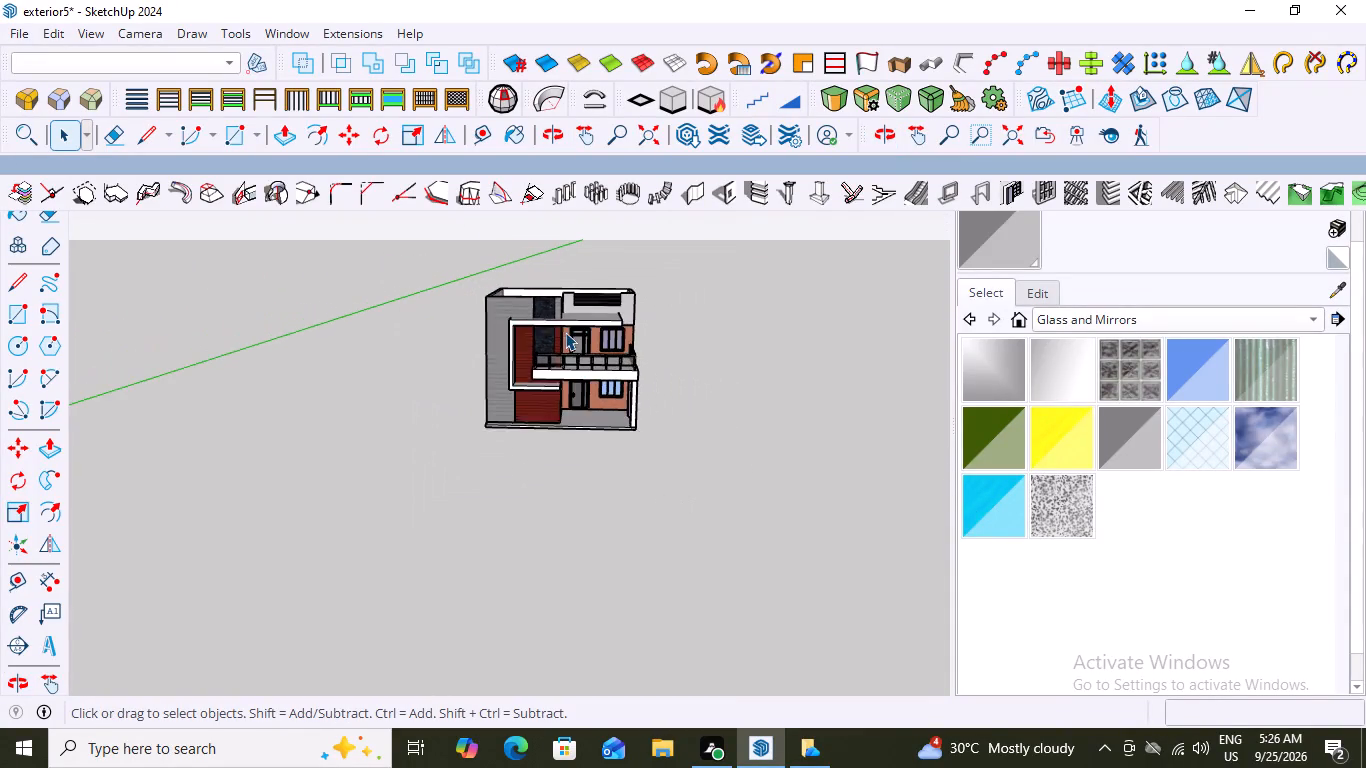
{"action": "scroll", "coordinate": [561, 203], "scroll_direction": "up", "scroll_amount": 13}
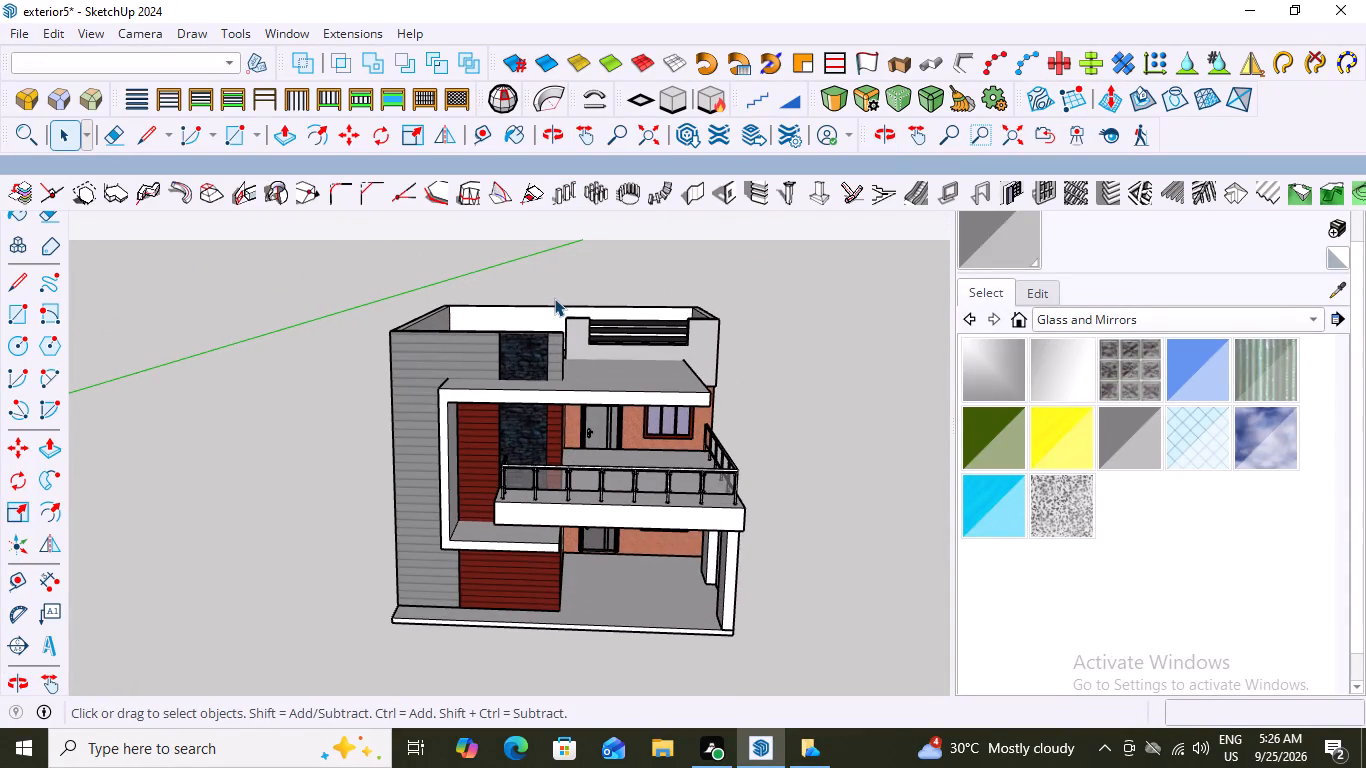
{"action": "scroll", "coordinate": [567, 400], "scroll_direction": "up", "scroll_amount": 2}
{"action": "scroll", "coordinate": [571, 394], "scroll_direction": "down", "scroll_amount": 3}
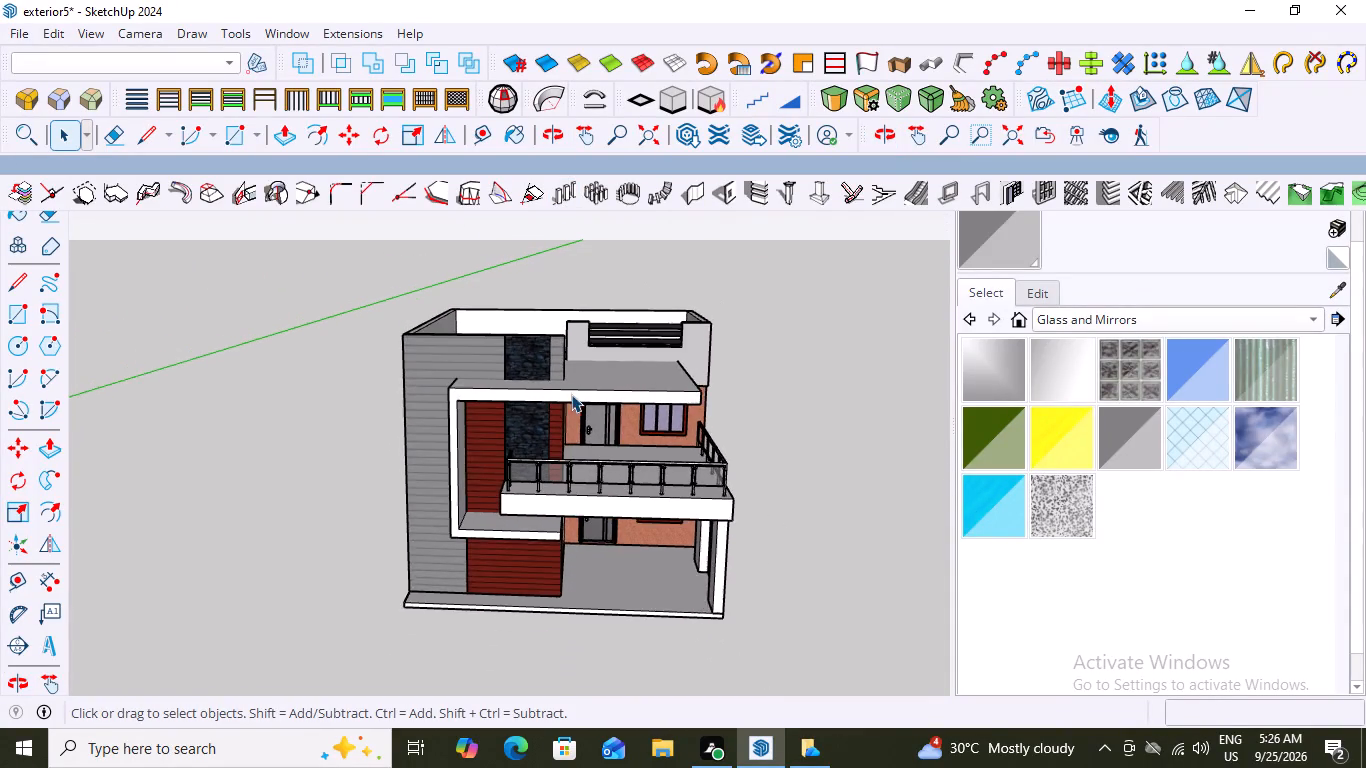
{"action": "scroll", "coordinate": [571, 394], "scroll_direction": "down", "scroll_amount": 5}
{"action": "middle_click_drag", "start_coordinate": [647, 423], "coordinate": [660, 376]}
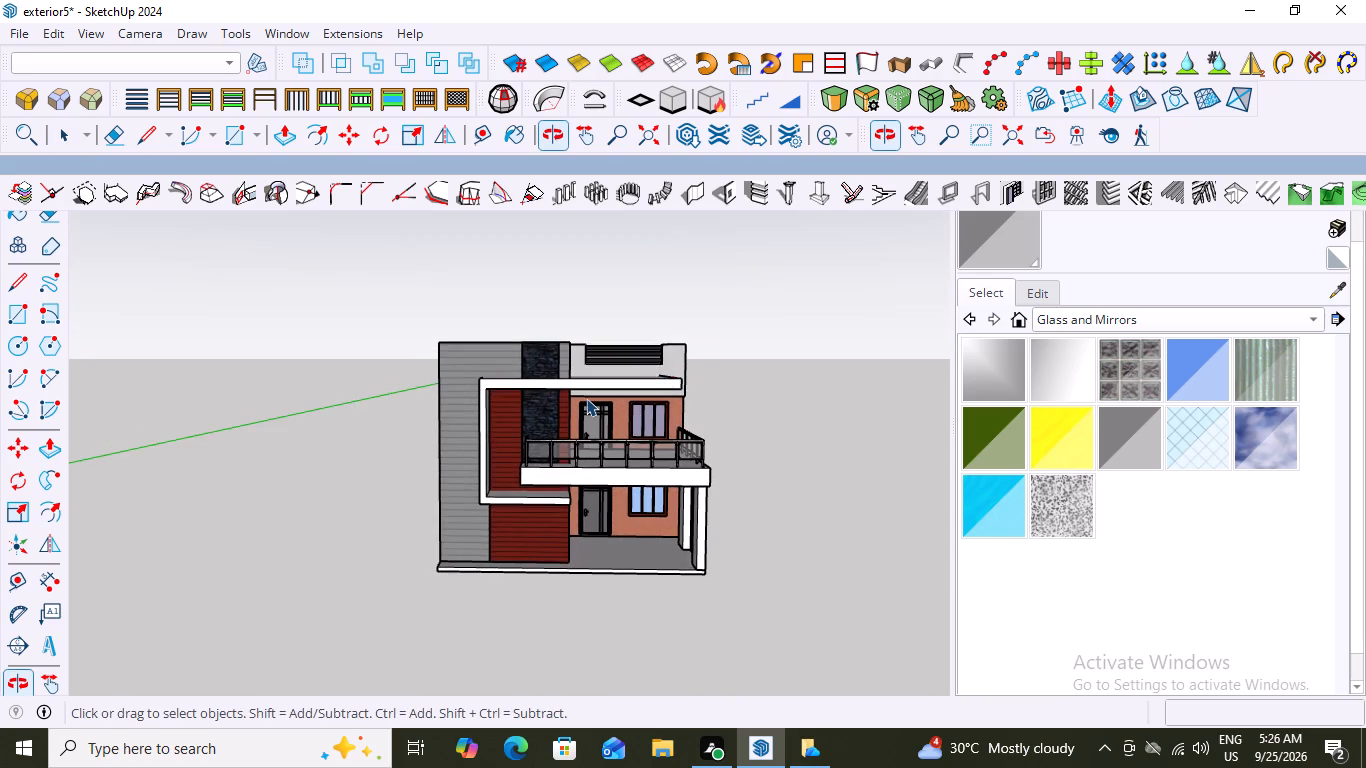
{"action": "scroll", "coordinate": [586, 398], "scroll_direction": "up", "scroll_amount": 4}
{"action": "scroll", "coordinate": [586, 398], "scroll_direction": "down", "scroll_amount": 2}
{"action": "scroll", "coordinate": [605, 545], "scroll_direction": "up", "scroll_amount": 2}
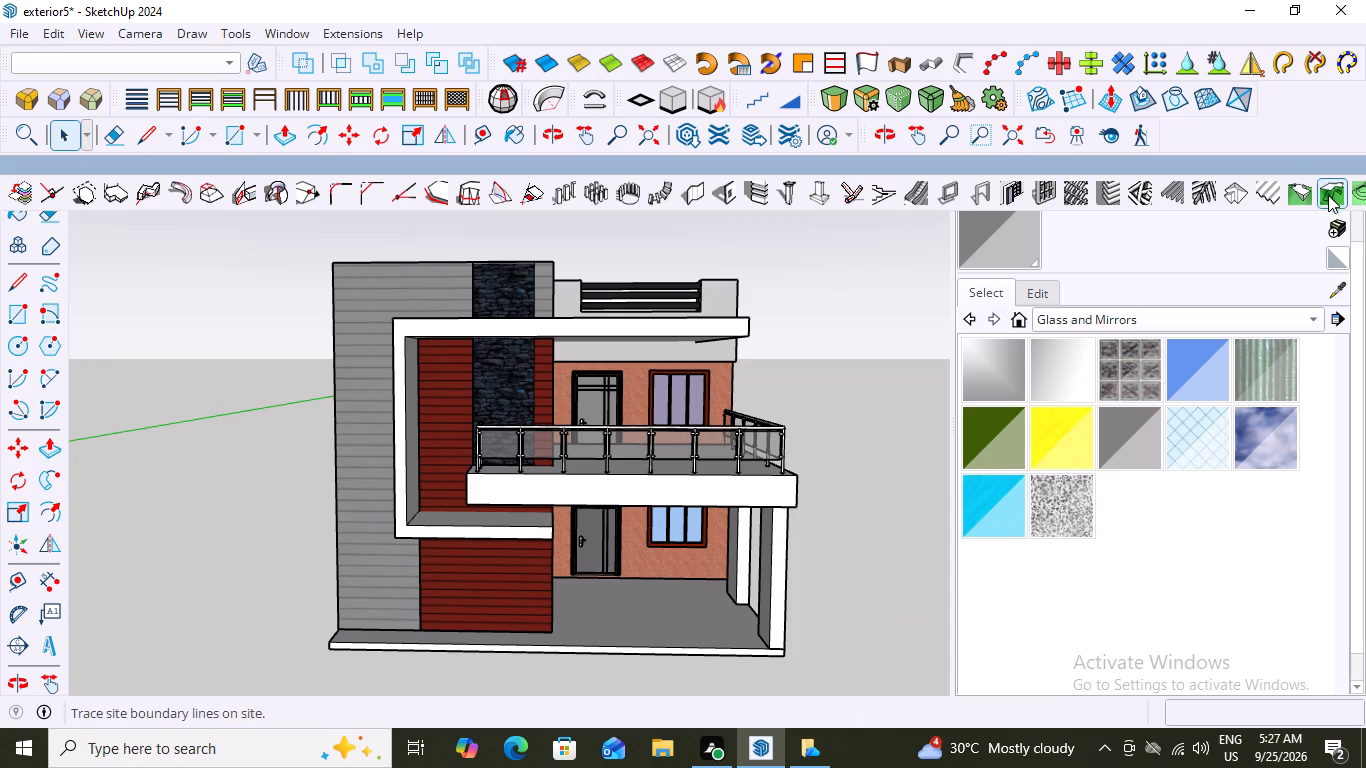
Hide the default tray so the house model fills the full width of the workspace.
{"action": "left_click", "coordinate": [284, 30]}
{"action": "left_click", "coordinate": [324, 60]}
{"action": "left_click", "coordinate": [489, 58]}
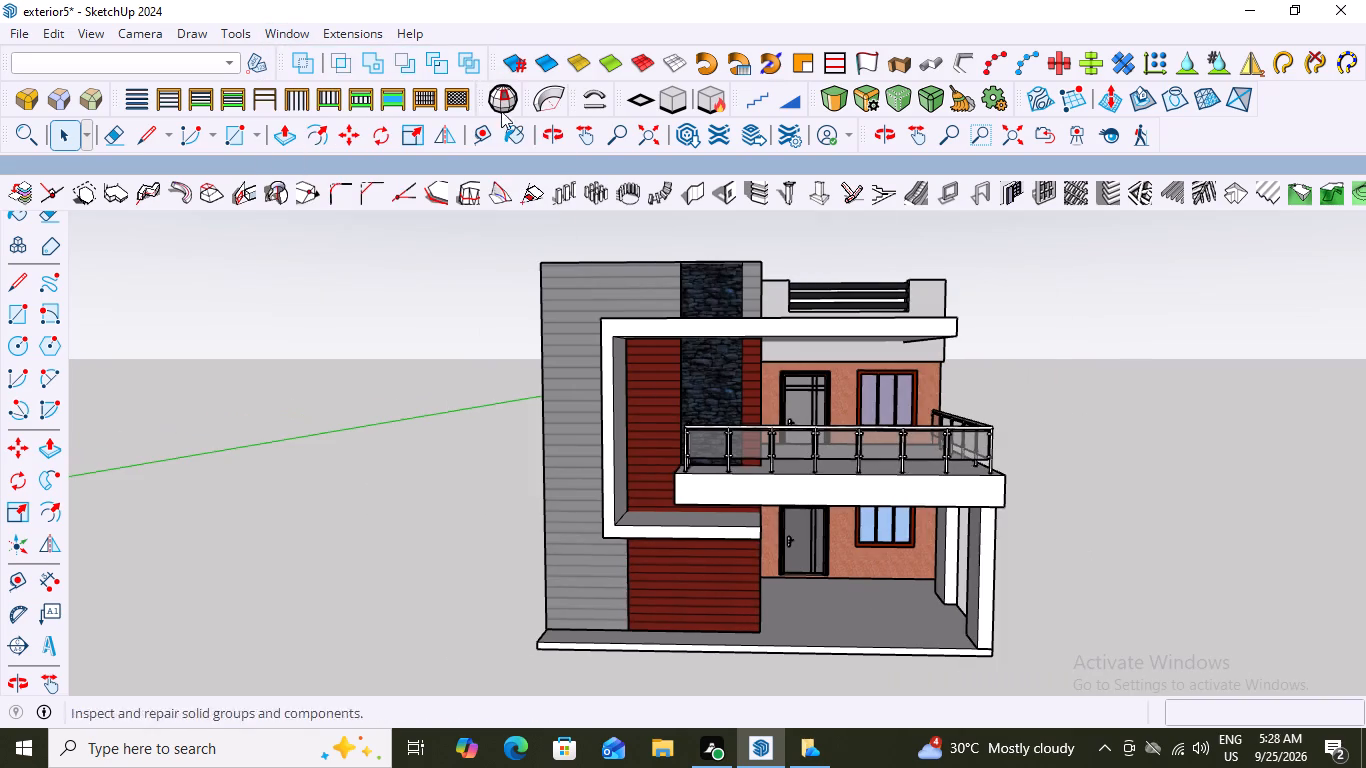
{"action": "scroll", "coordinate": [699, 412], "scroll_direction": "down", "scroll_amount": 2}
{"action": "scroll", "coordinate": [800, 512], "scroll_direction": "up", "scroll_amount": 1}
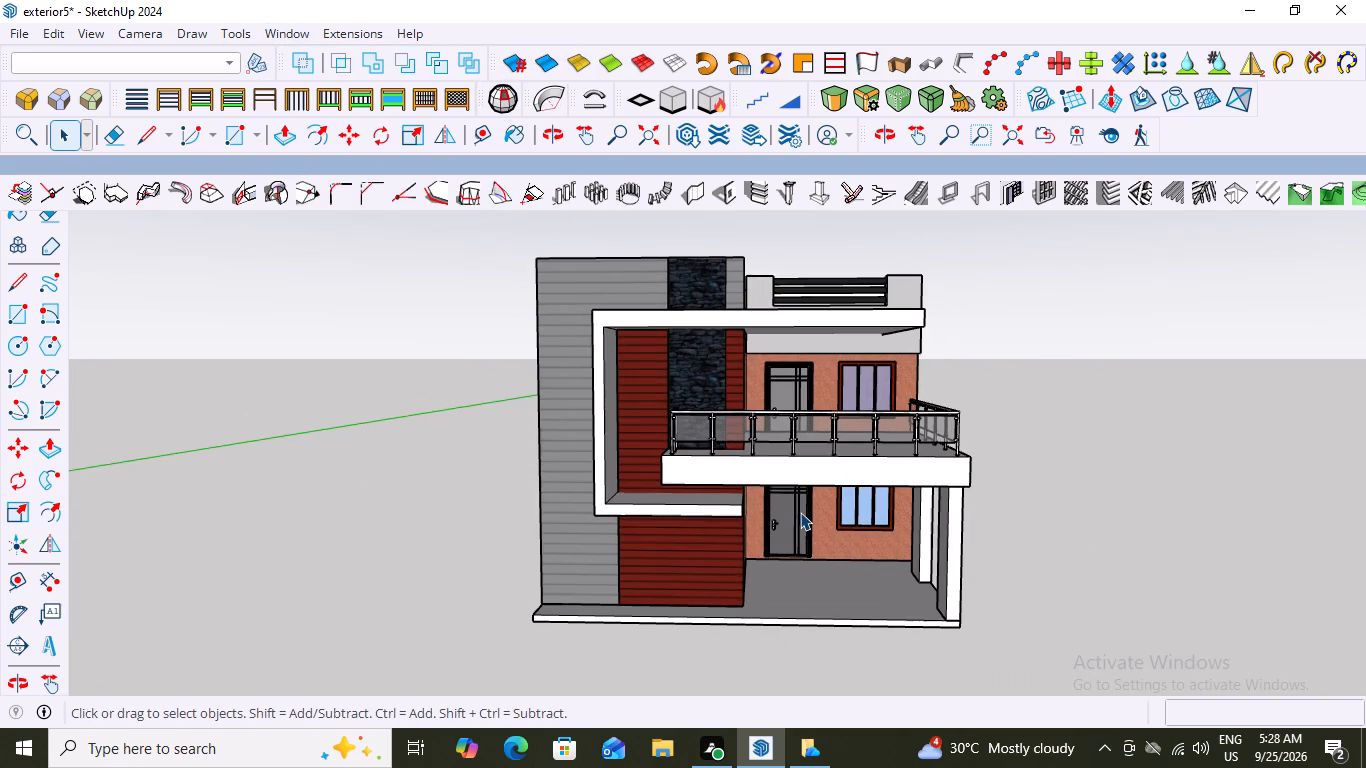
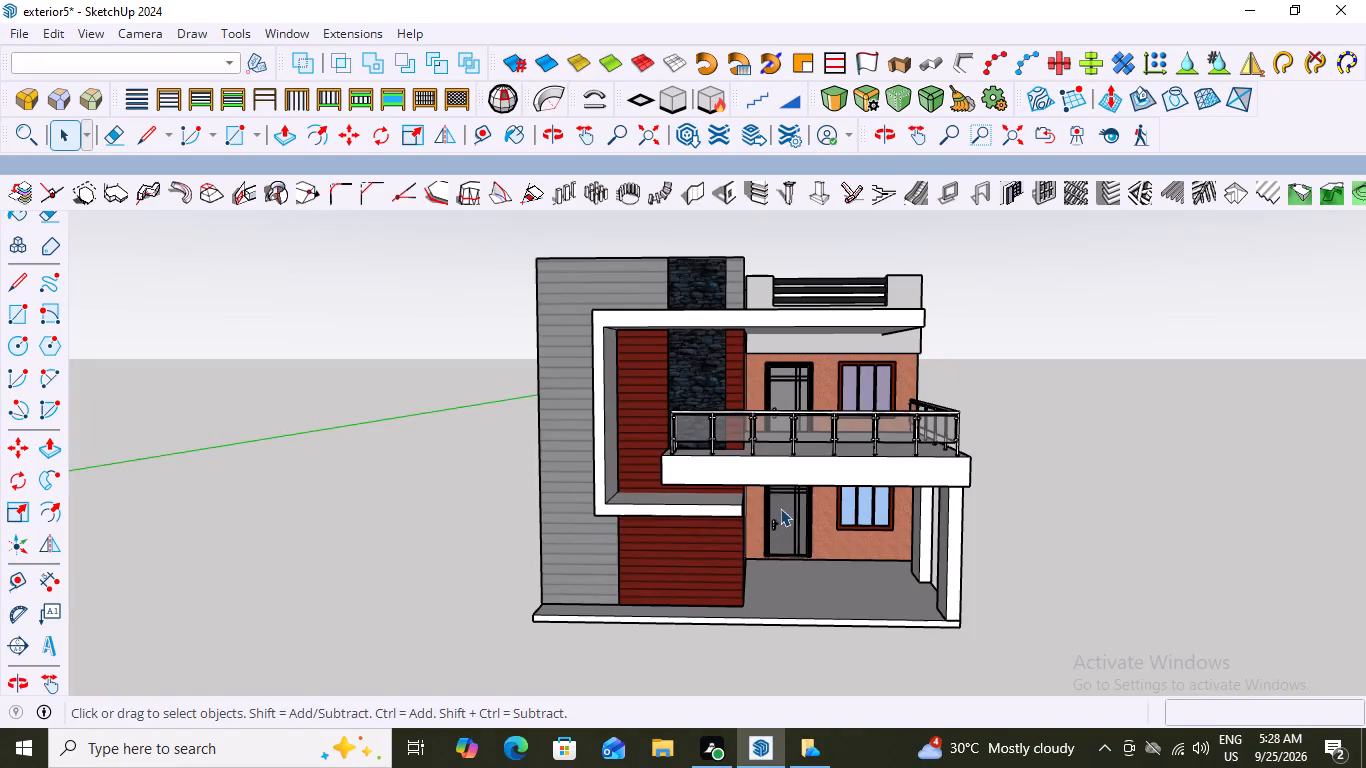
Examine the front of the house, from the roof parapet down to the base slab, at several distances and heights.
{"action": "scroll", "coordinate": [780, 506], "scroll_direction": "down", "scroll_amount": 2}
{"action": "middle_click_drag", "start_coordinate": [899, 495], "coordinate": [912, 523]}
{"action": "scroll", "coordinate": [899, 489], "scroll_direction": "up", "scroll_amount": 2}
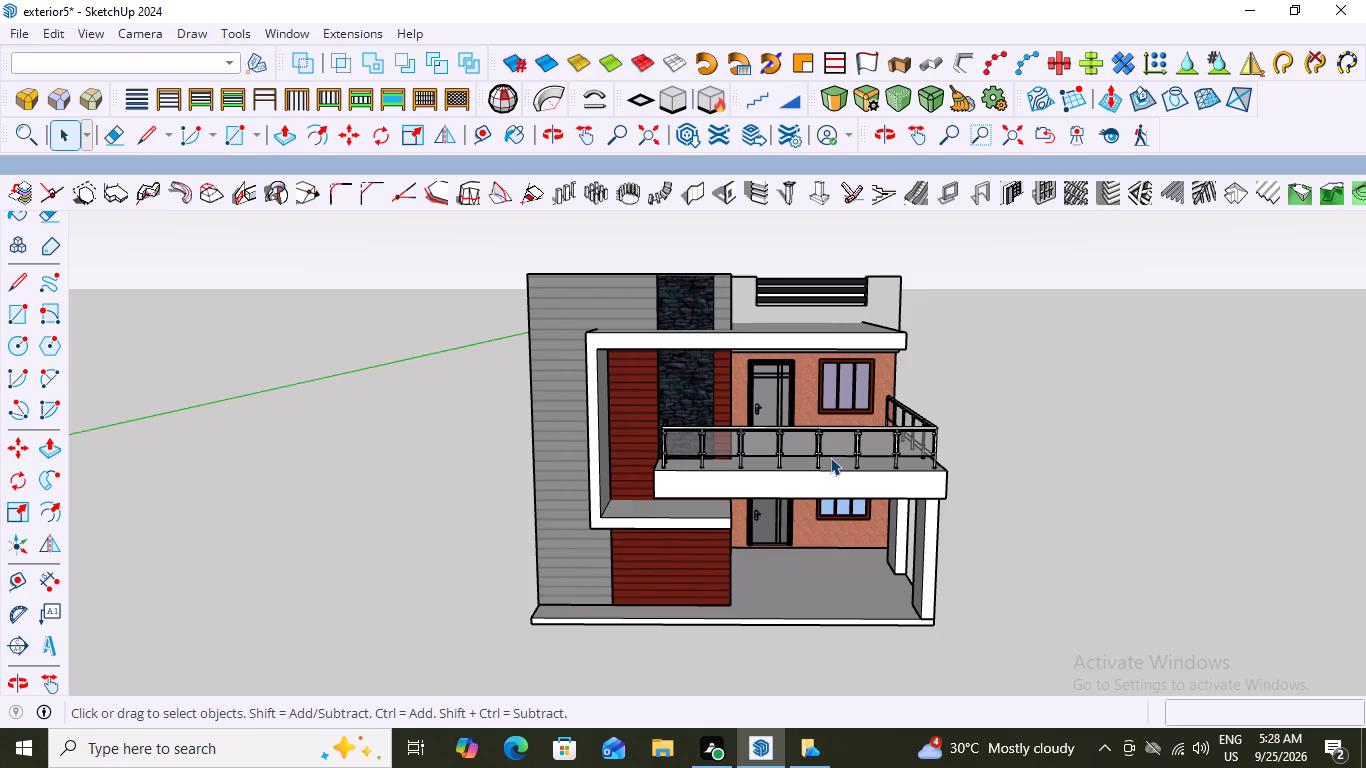
{"action": "scroll", "coordinate": [830, 457], "scroll_direction": "up", "scroll_amount": 1}
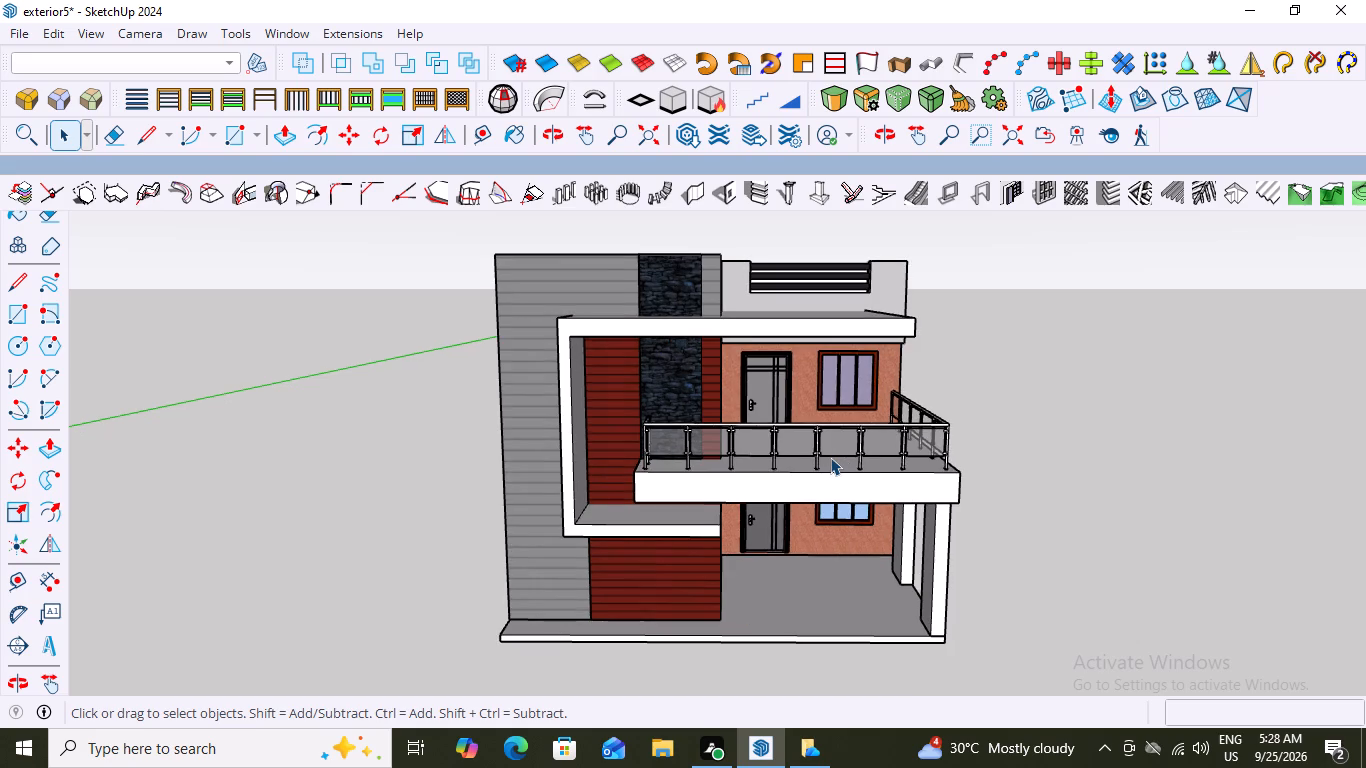
{"action": "scroll", "coordinate": [830, 457], "scroll_direction": "down", "scroll_amount": 2}
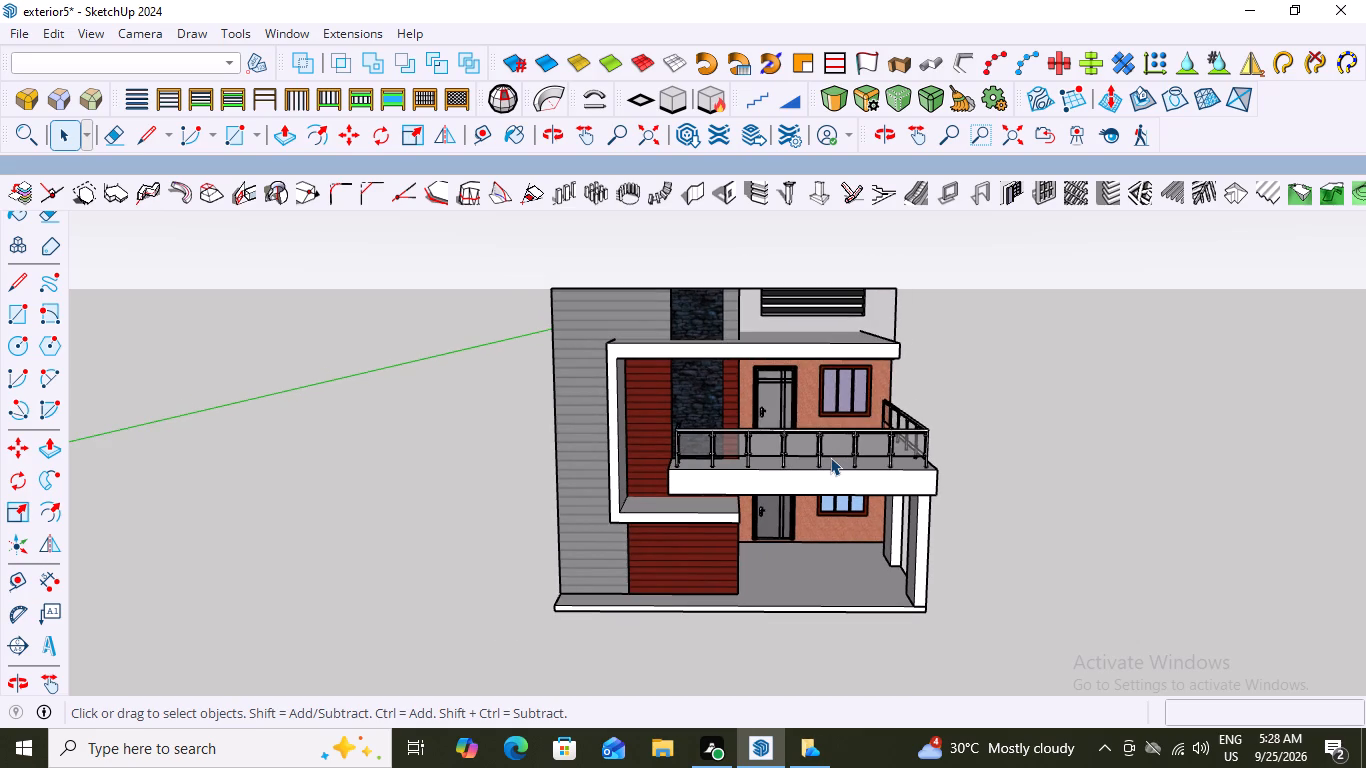
{"action": "scroll", "coordinate": [830, 457], "scroll_direction": "up", "scroll_amount": 2}
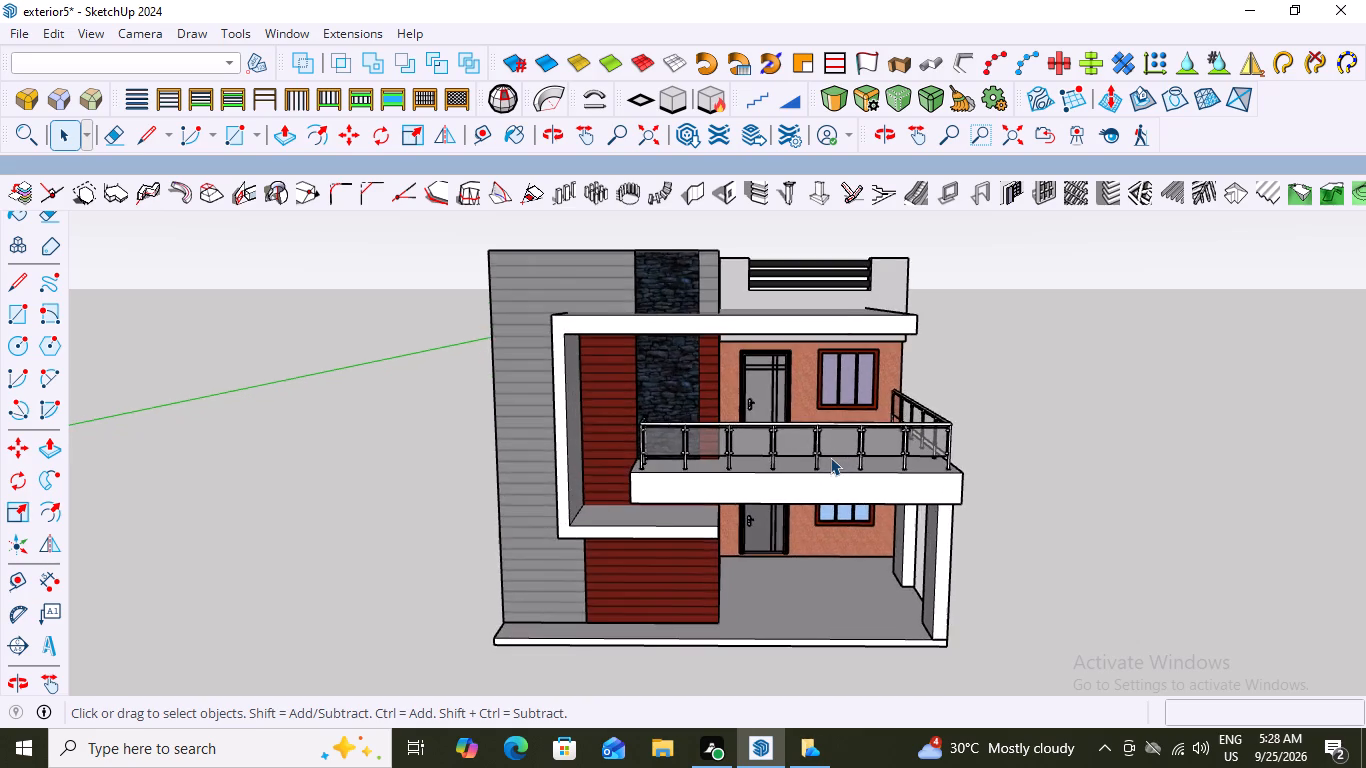
{"action": "scroll", "coordinate": [830, 457], "scroll_direction": "down", "scroll_amount": 8}
{"action": "middle_click_drag", "start_coordinate": [898, 412], "coordinate": [905, 387]}
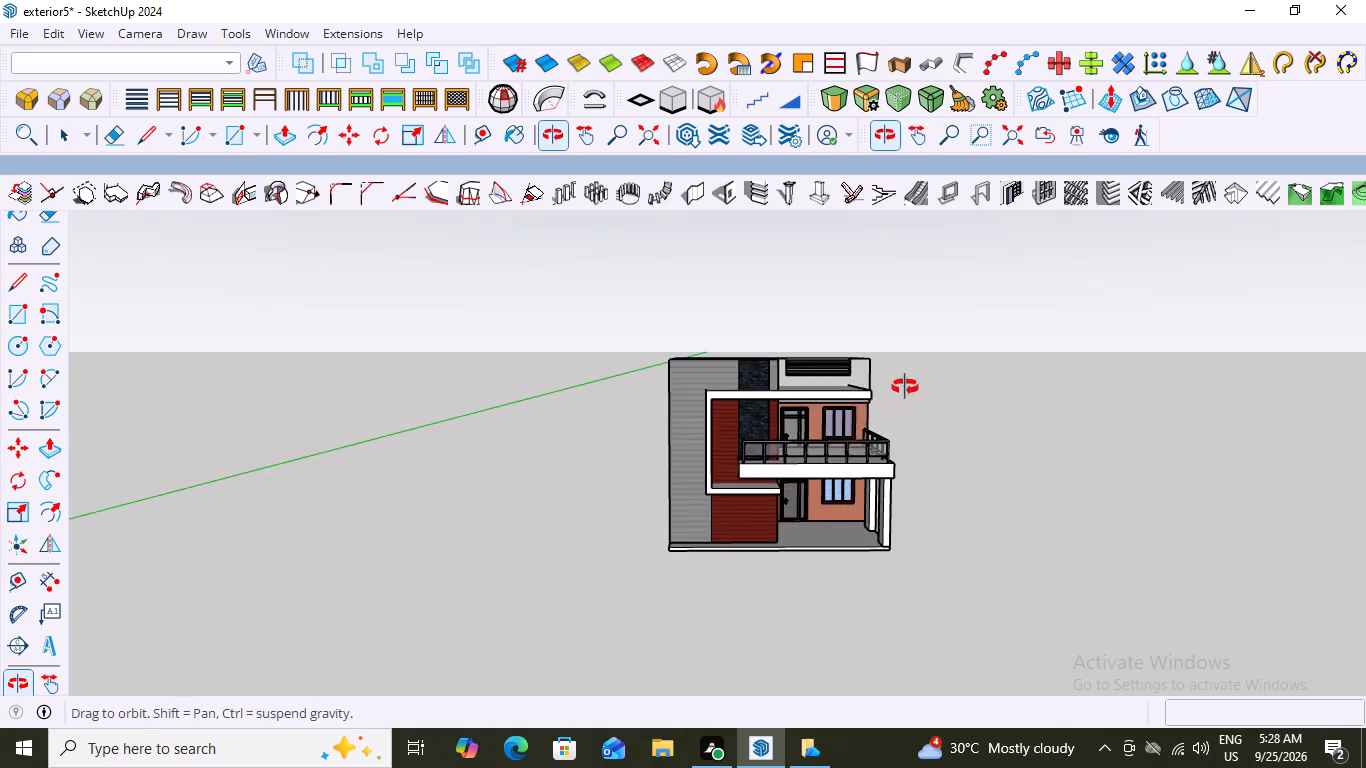
{"action": "middle_click_drag", "start_coordinate": [905, 387], "coordinate": [907, 397]}
{"action": "scroll", "coordinate": [912, 441], "scroll_direction": "up", "scroll_amount": 5}
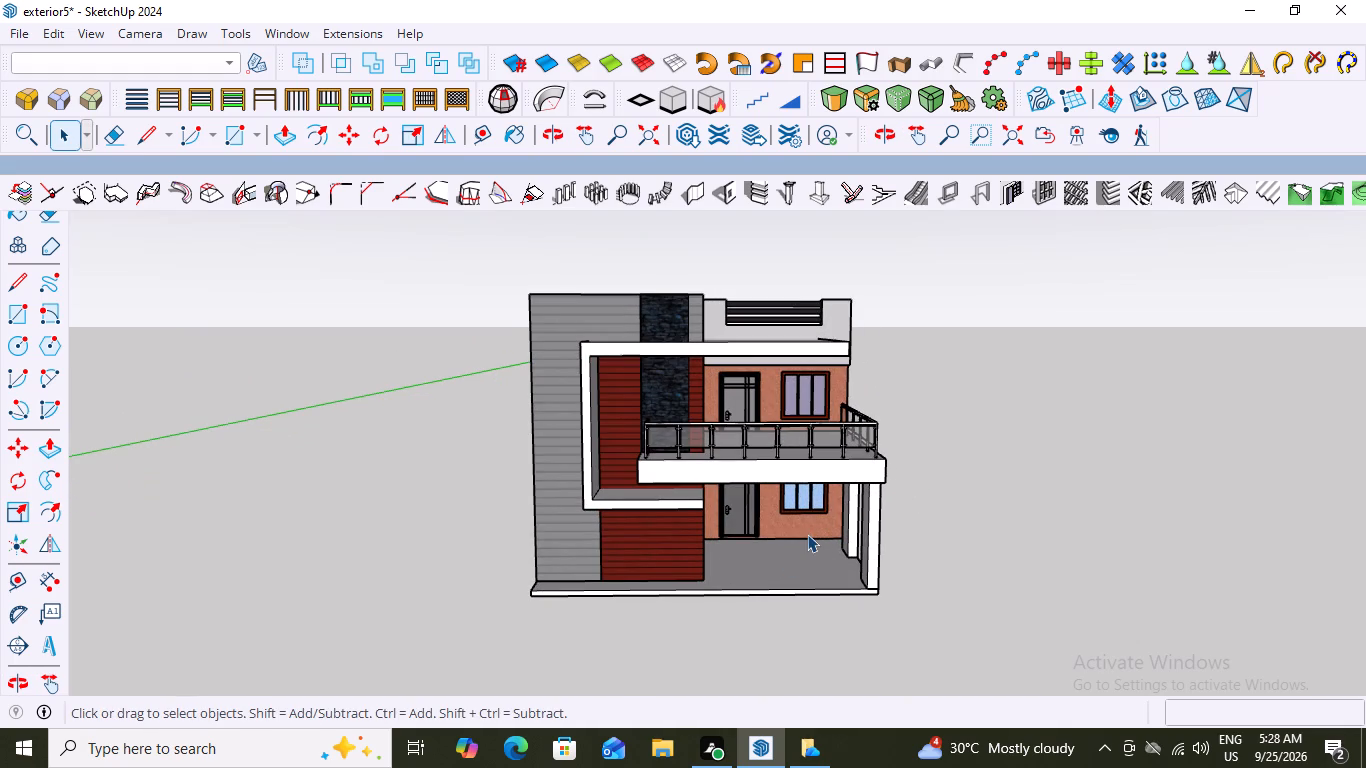
{"action": "scroll", "coordinate": [727, 485], "scroll_direction": "up", "scroll_amount": 1}
{"action": "scroll", "coordinate": [727, 485], "scroll_direction": "down", "scroll_amount": 9}
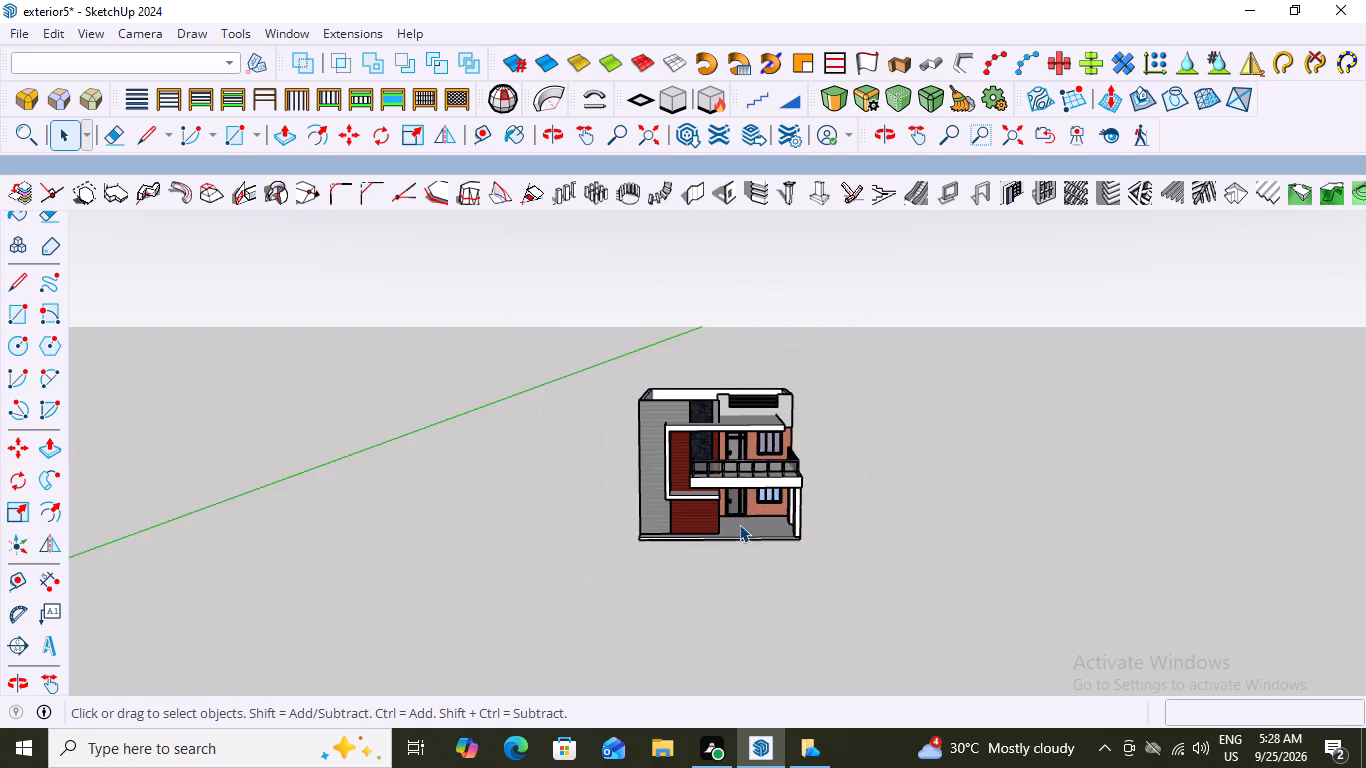
{"action": "scroll", "coordinate": [711, 613], "scroll_direction": "up", "scroll_amount": 4}
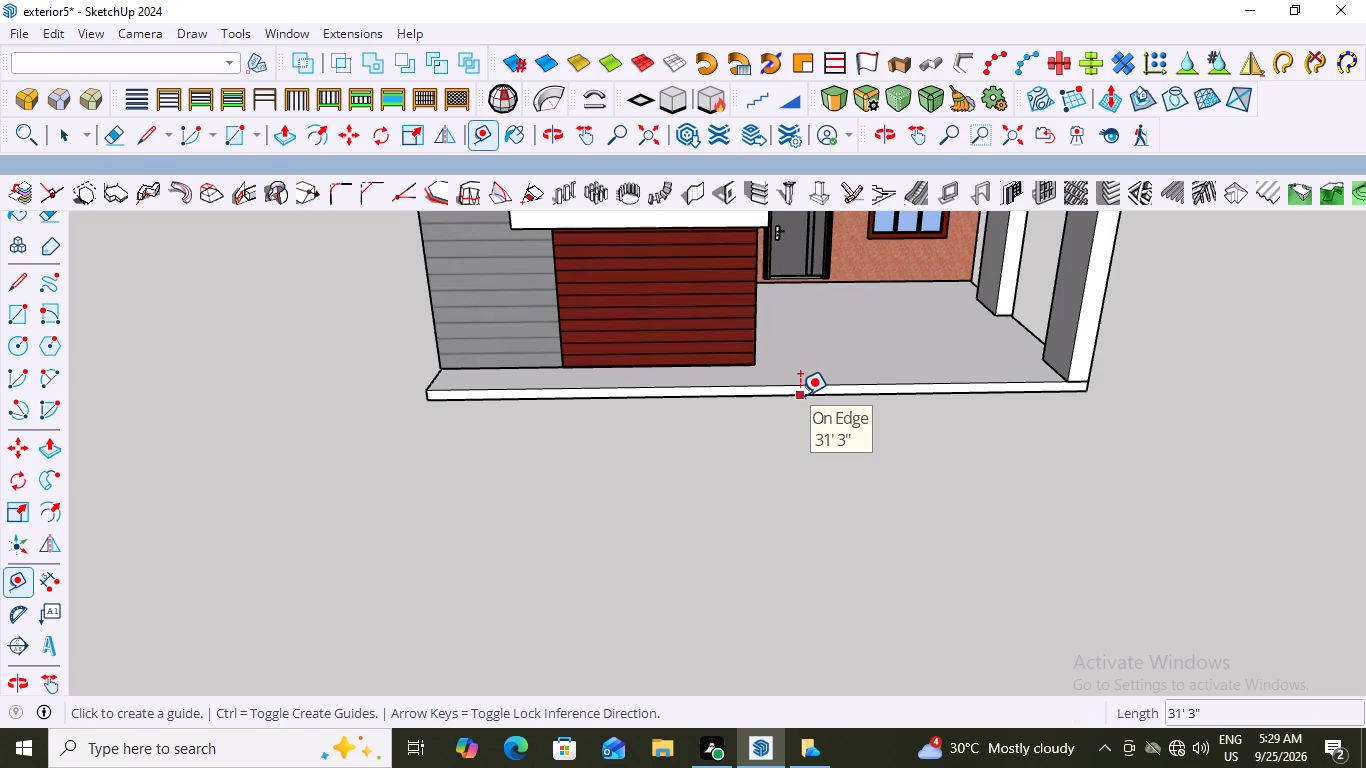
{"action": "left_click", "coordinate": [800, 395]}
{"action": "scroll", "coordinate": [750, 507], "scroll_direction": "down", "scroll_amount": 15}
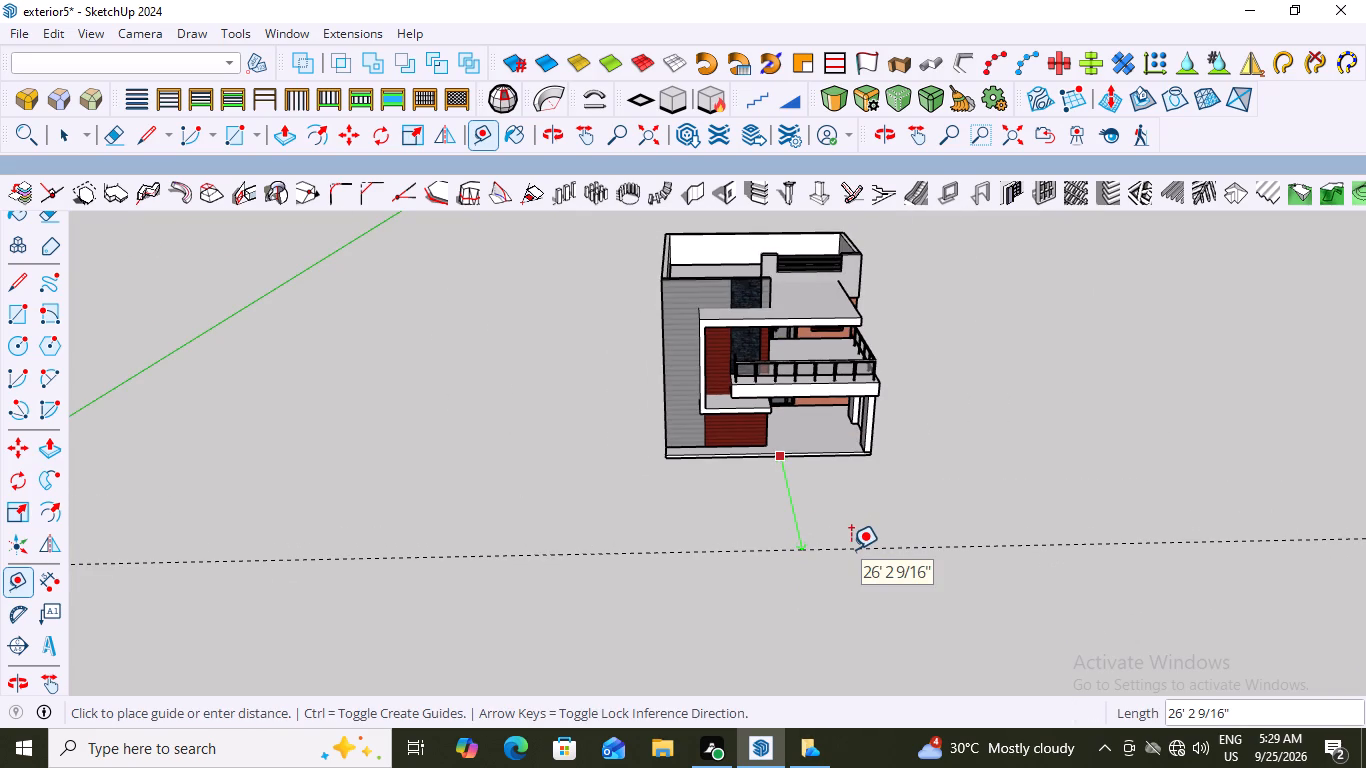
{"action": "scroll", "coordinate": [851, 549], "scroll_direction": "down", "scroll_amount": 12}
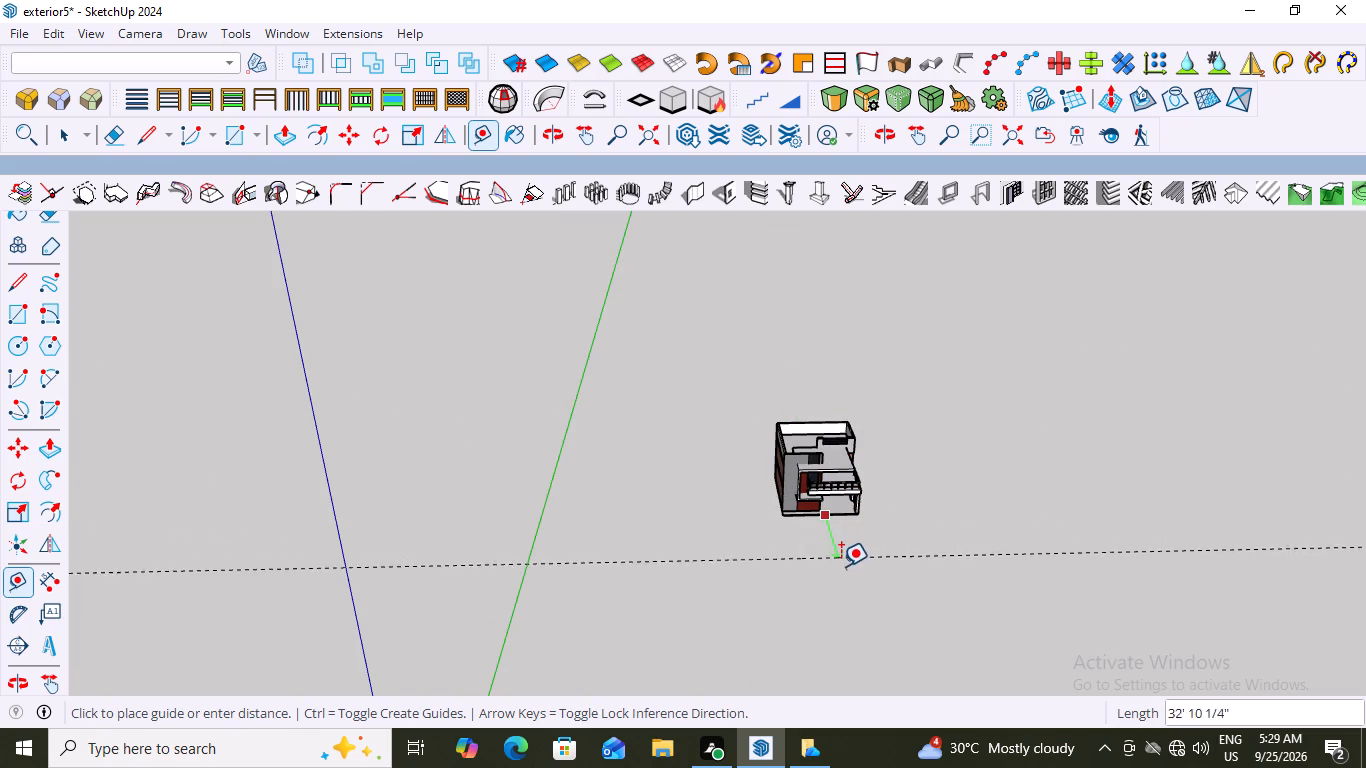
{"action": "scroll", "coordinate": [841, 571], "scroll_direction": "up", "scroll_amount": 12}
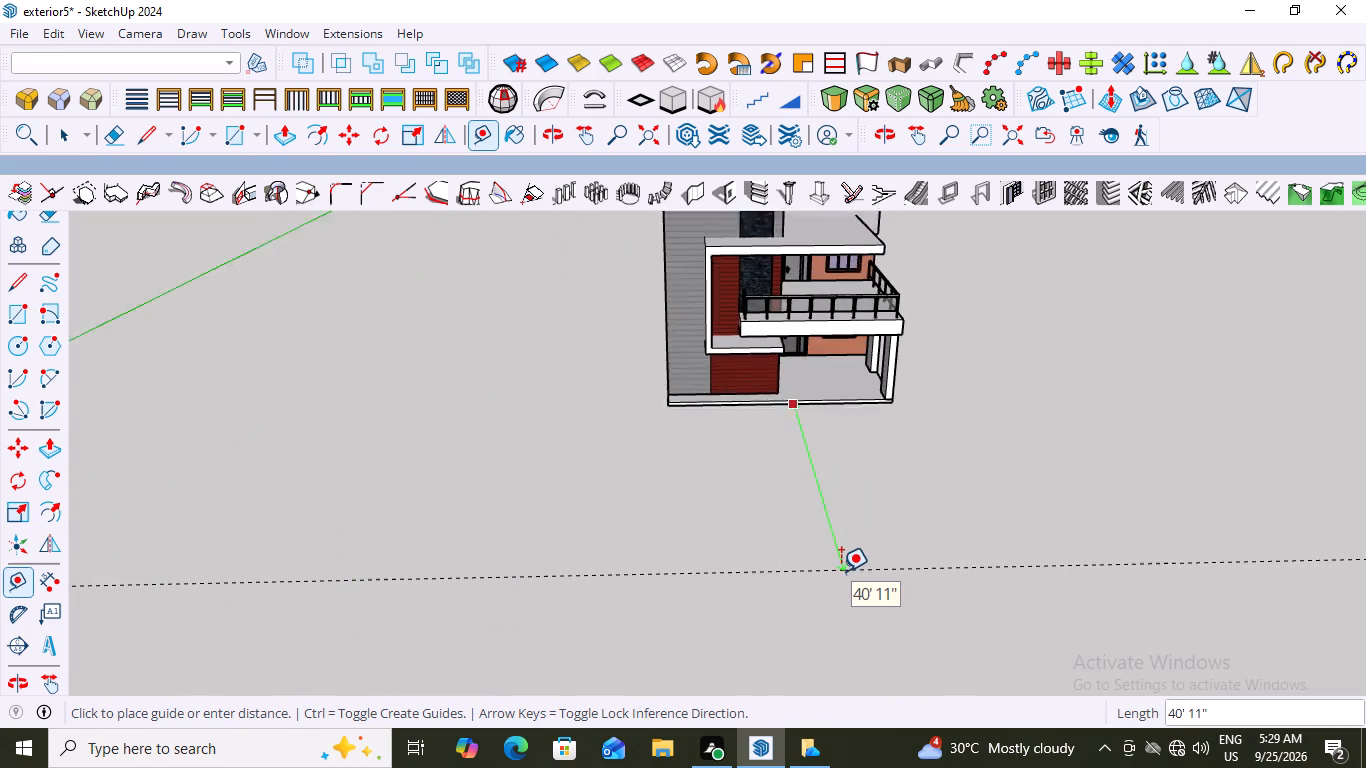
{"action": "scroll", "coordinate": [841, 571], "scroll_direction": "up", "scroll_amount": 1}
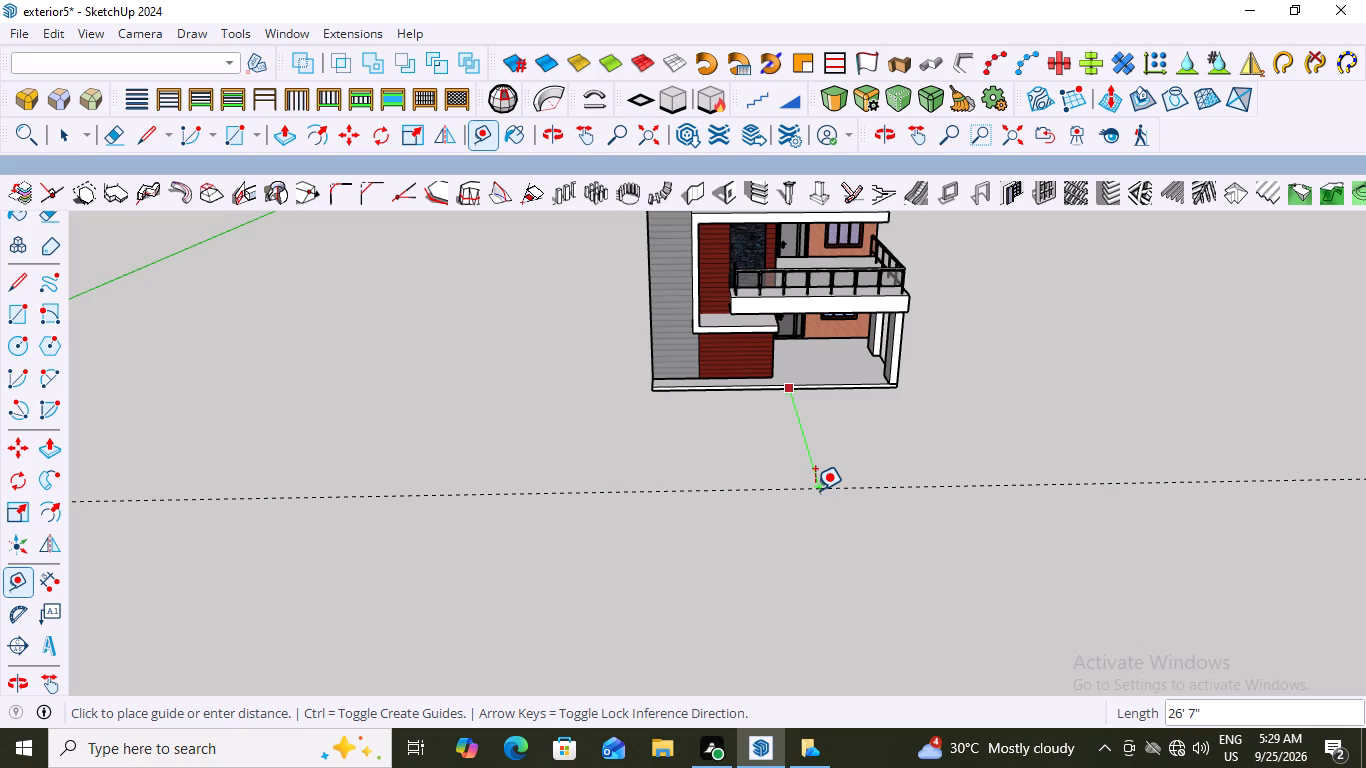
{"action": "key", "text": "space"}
Push/Pull the front face of the house's base slab outward by about 3' 3".
{"action": "scroll", "coordinate": [812, 391], "scroll_direction": "up", "scroll_amount": 5}
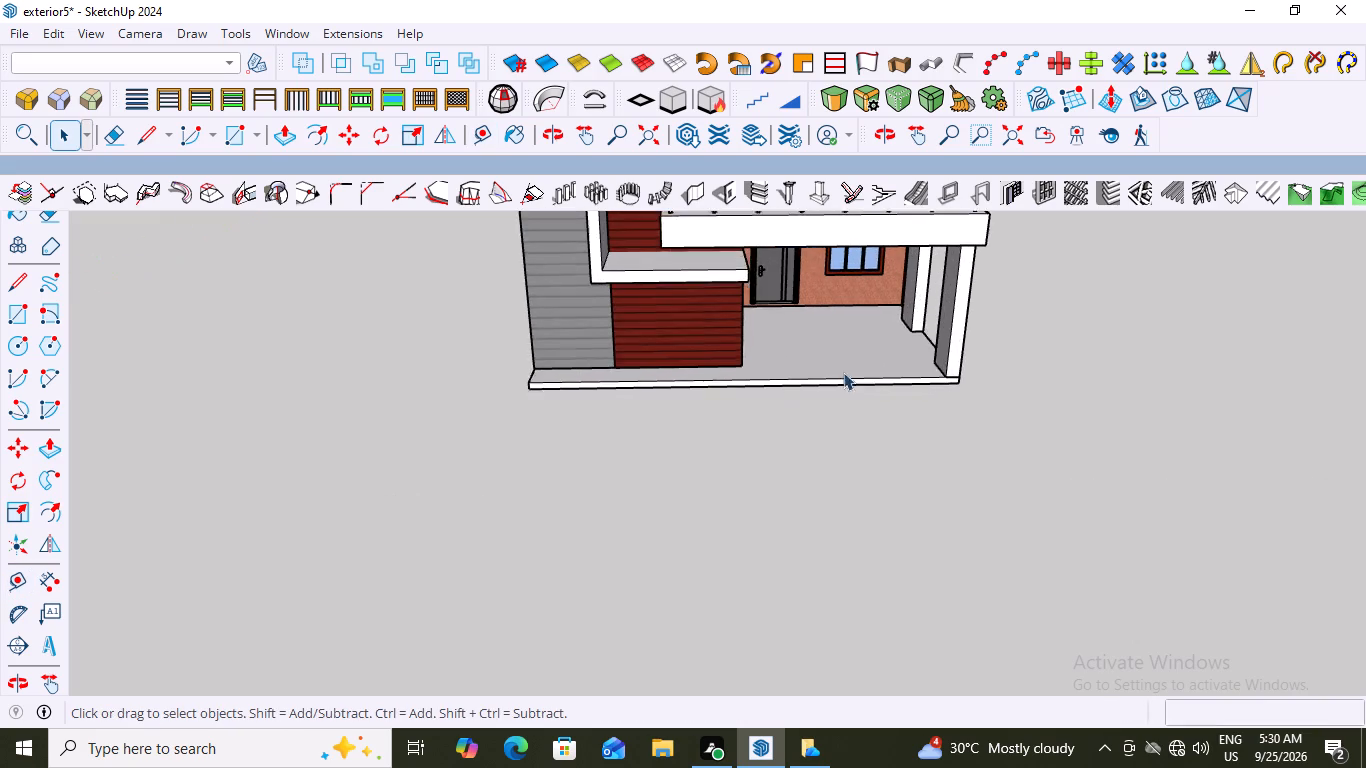
{"action": "scroll", "coordinate": [843, 372], "scroll_direction": "up", "scroll_amount": 2}
{"action": "left_click", "coordinate": [871, 383]}
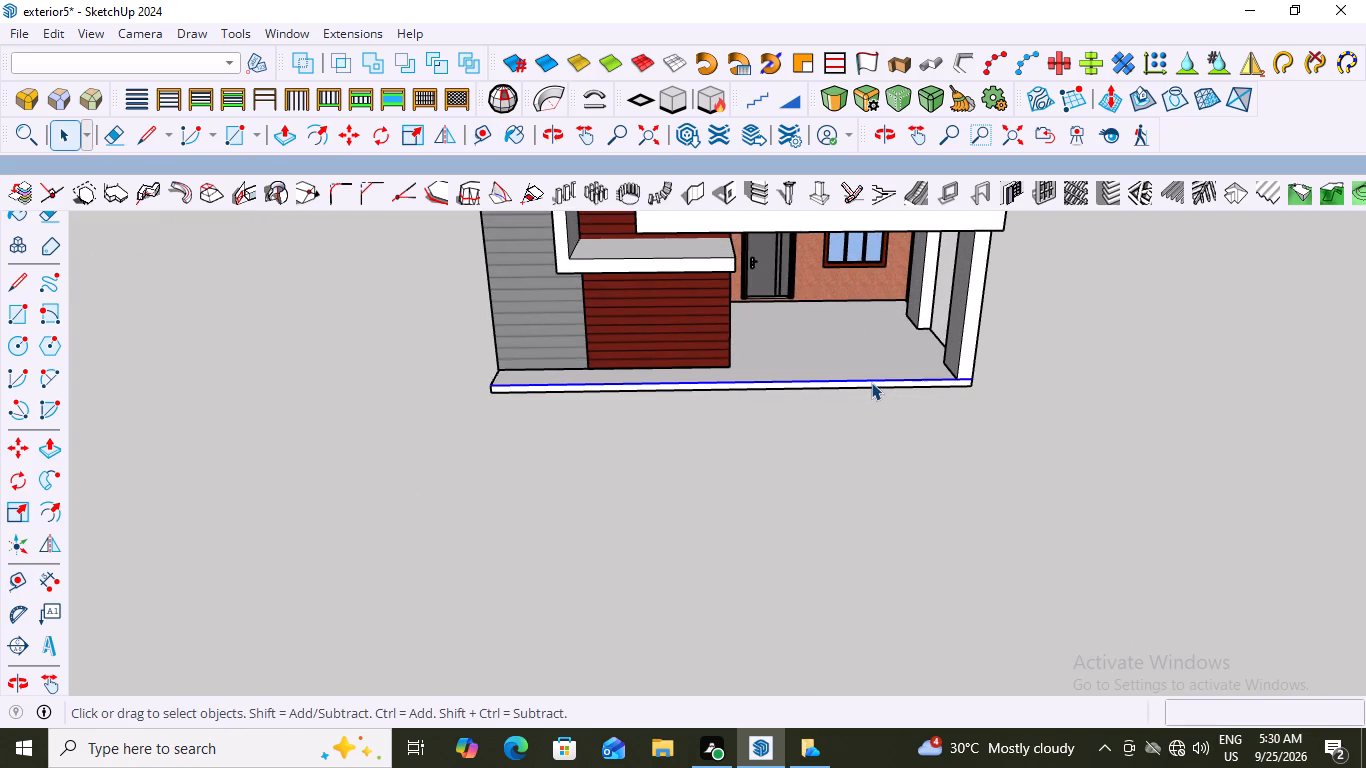
{"action": "left_click", "coordinate": [872, 381]}
{"action": "double_click", "coordinate": [873, 381]}
{"action": "double_click", "coordinate": [873, 381]}
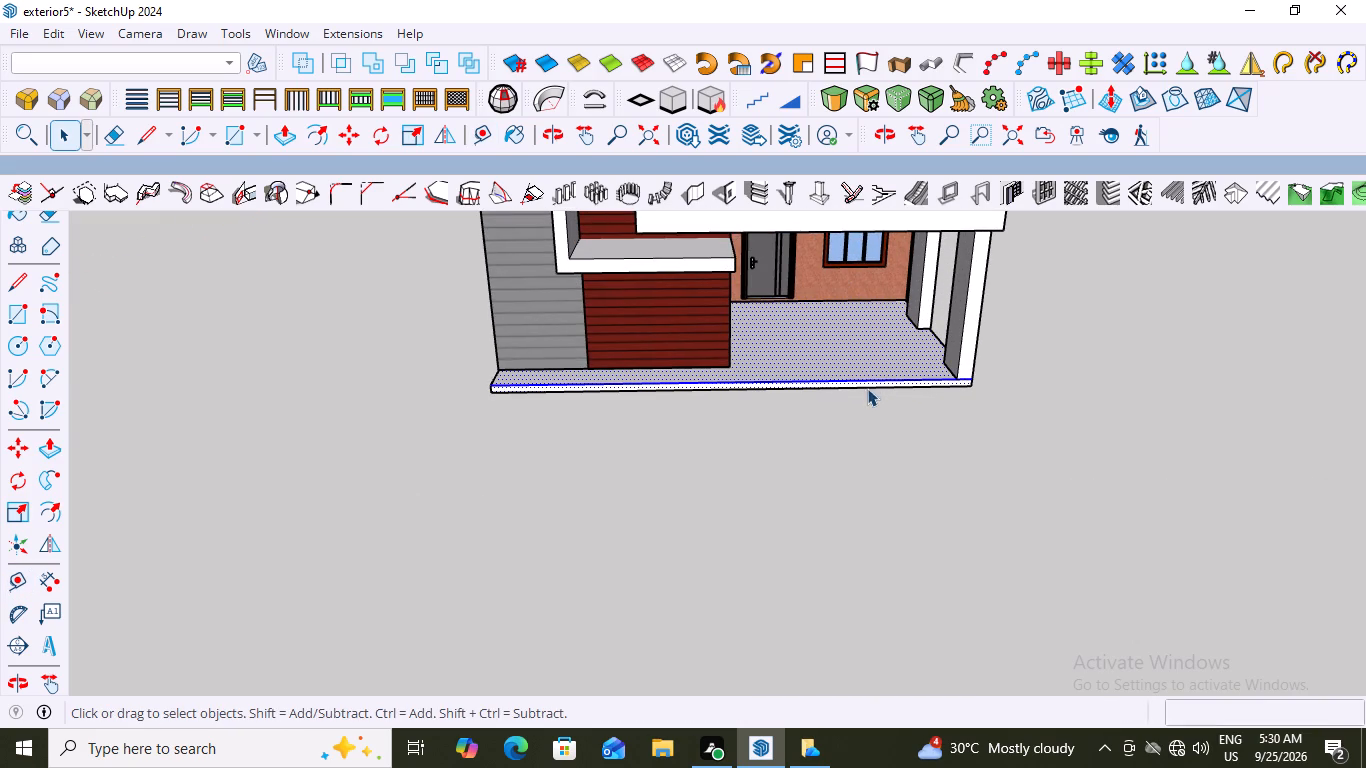
{"action": "left_click", "coordinate": [865, 388]}
{"action": "left_click", "coordinate": [865, 383]}
{"action": "left_click", "coordinate": [865, 383]}
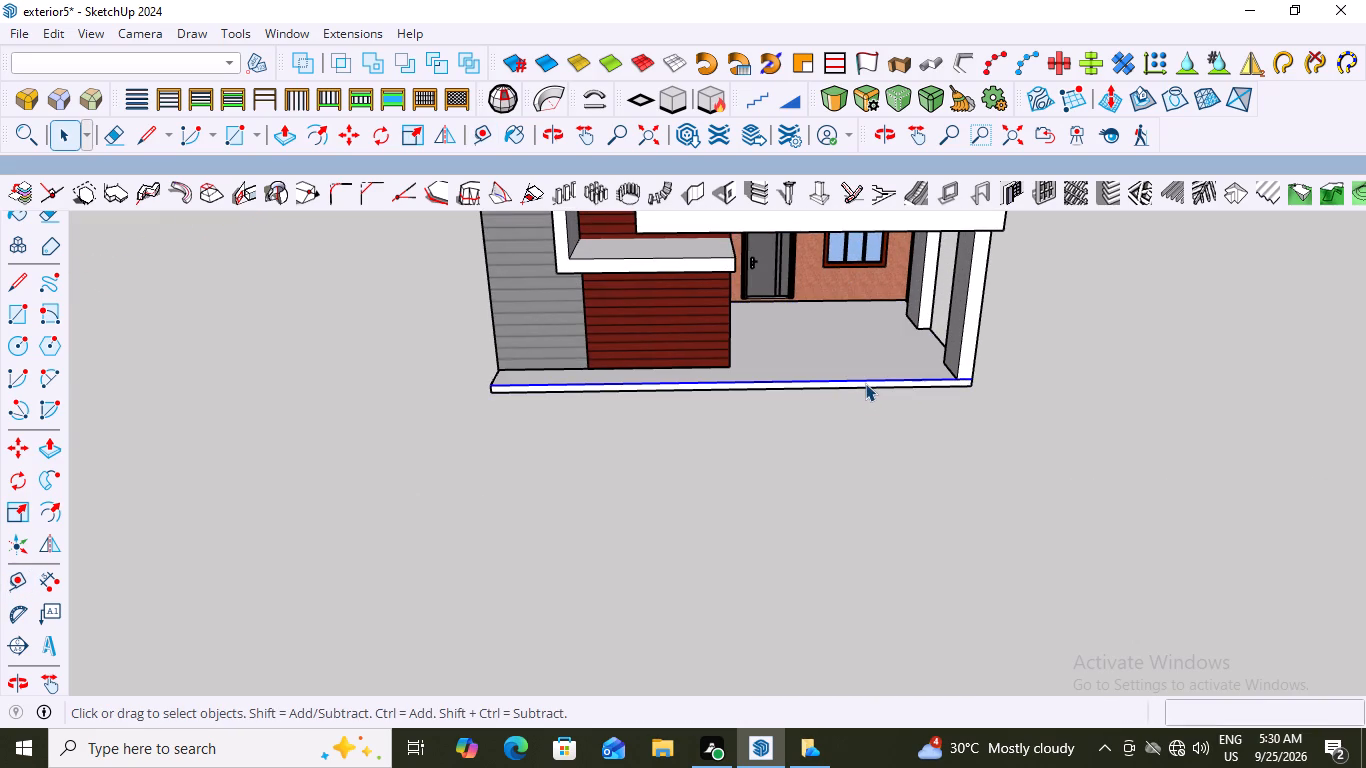
{"action": "left_click", "coordinate": [865, 383]}
{"action": "left_click", "coordinate": [865, 383]}
{"action": "left_click", "coordinate": [865, 383]}
{"action": "double_click", "coordinate": [865, 383]}
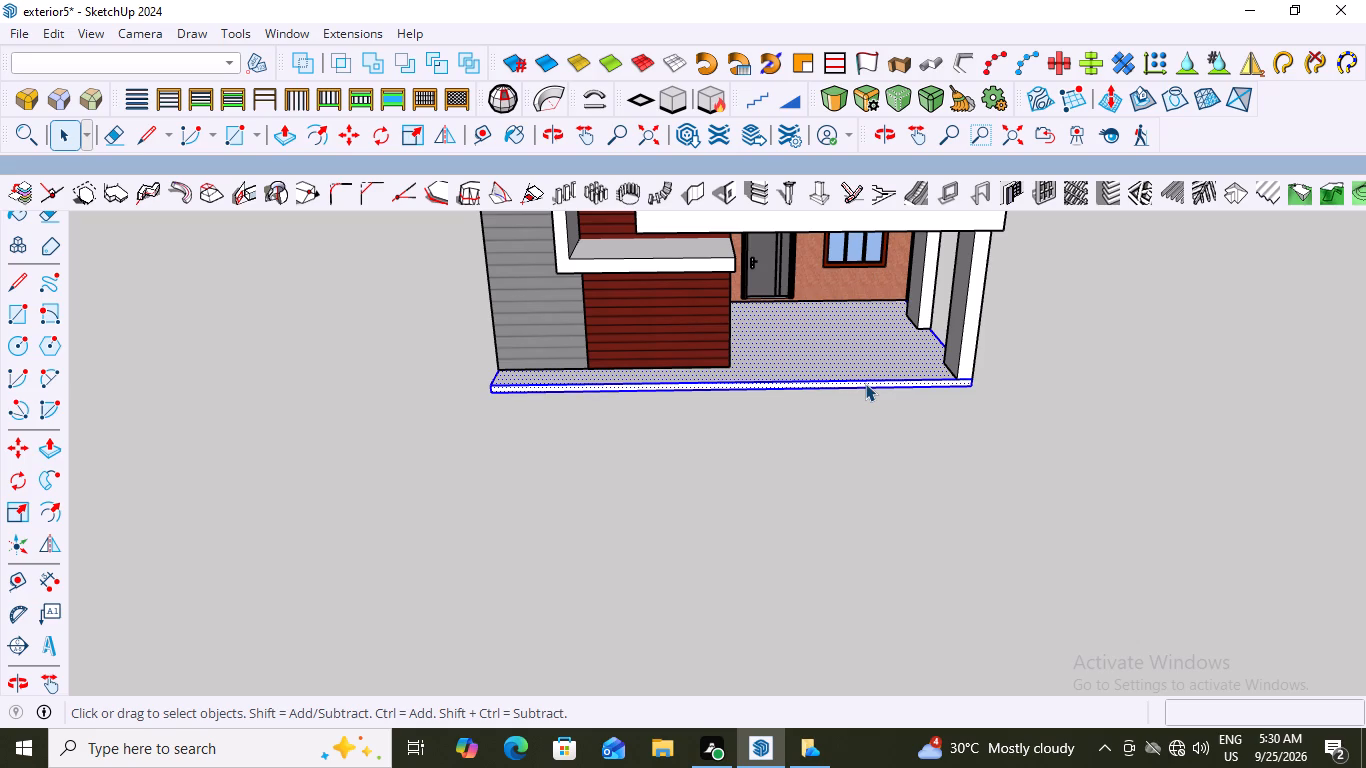
{"action": "scroll", "coordinate": [865, 383], "scroll_direction": "up", "scroll_amount": 4}
{"action": "middle_click_drag", "start_coordinate": [858, 403], "coordinate": [866, 345]}
{"action": "scroll", "coordinate": [858, 403], "scroll_direction": "up", "scroll_amount": 4}
{"action": "left_click", "coordinate": [854, 361]}
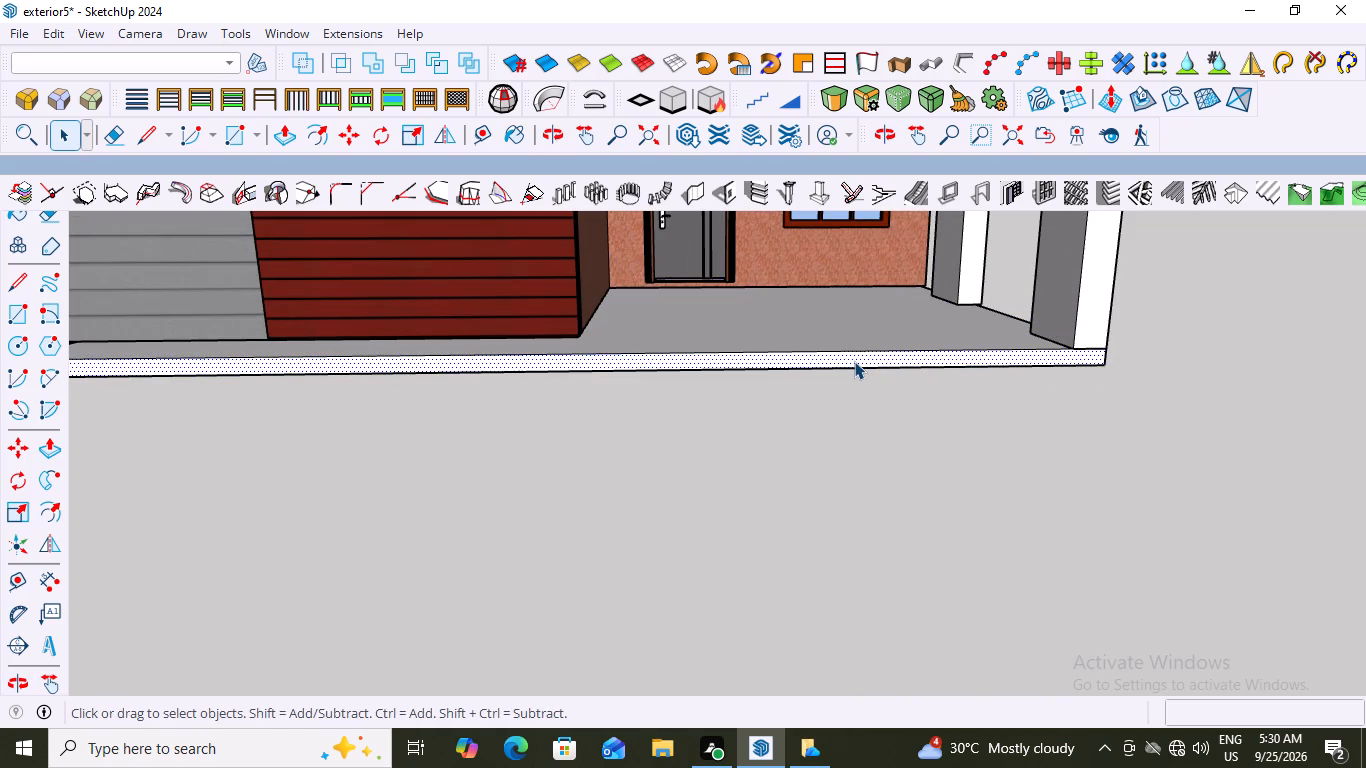
{"action": "key", "text": "p"}
{"action": "left_click", "coordinate": [846, 352]}
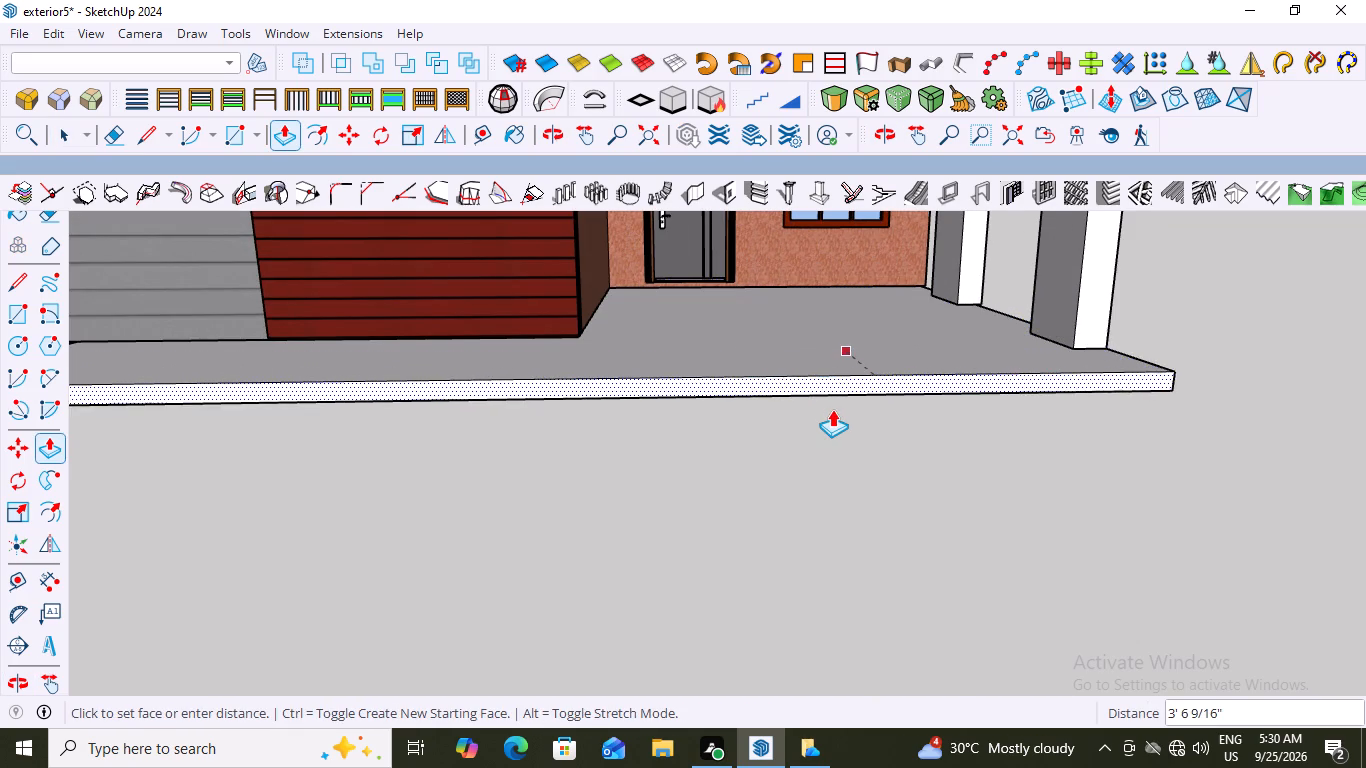
{"action": "scroll", "coordinate": [832, 409], "scroll_direction": "down", "scroll_amount": 13}
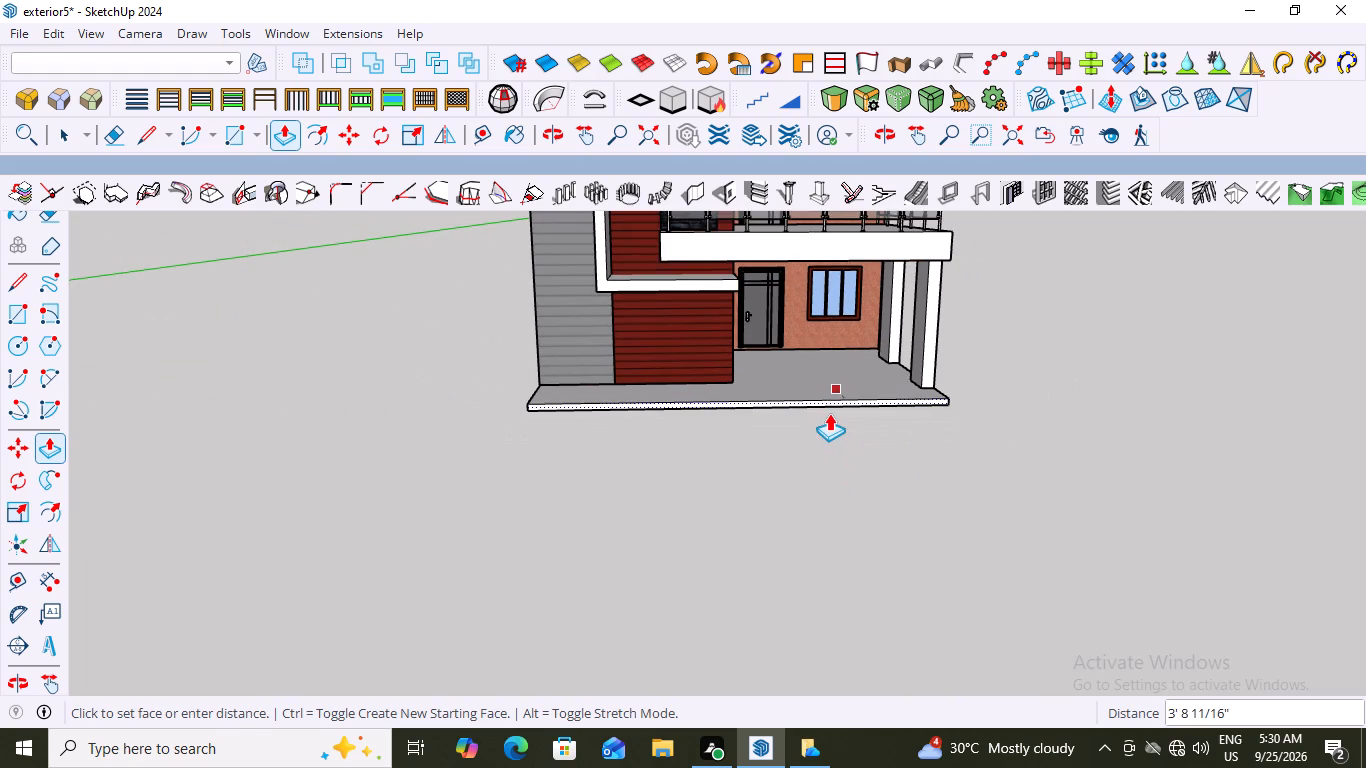
{"action": "middle_click_drag", "start_coordinate": [829, 413], "coordinate": [814, 509]}
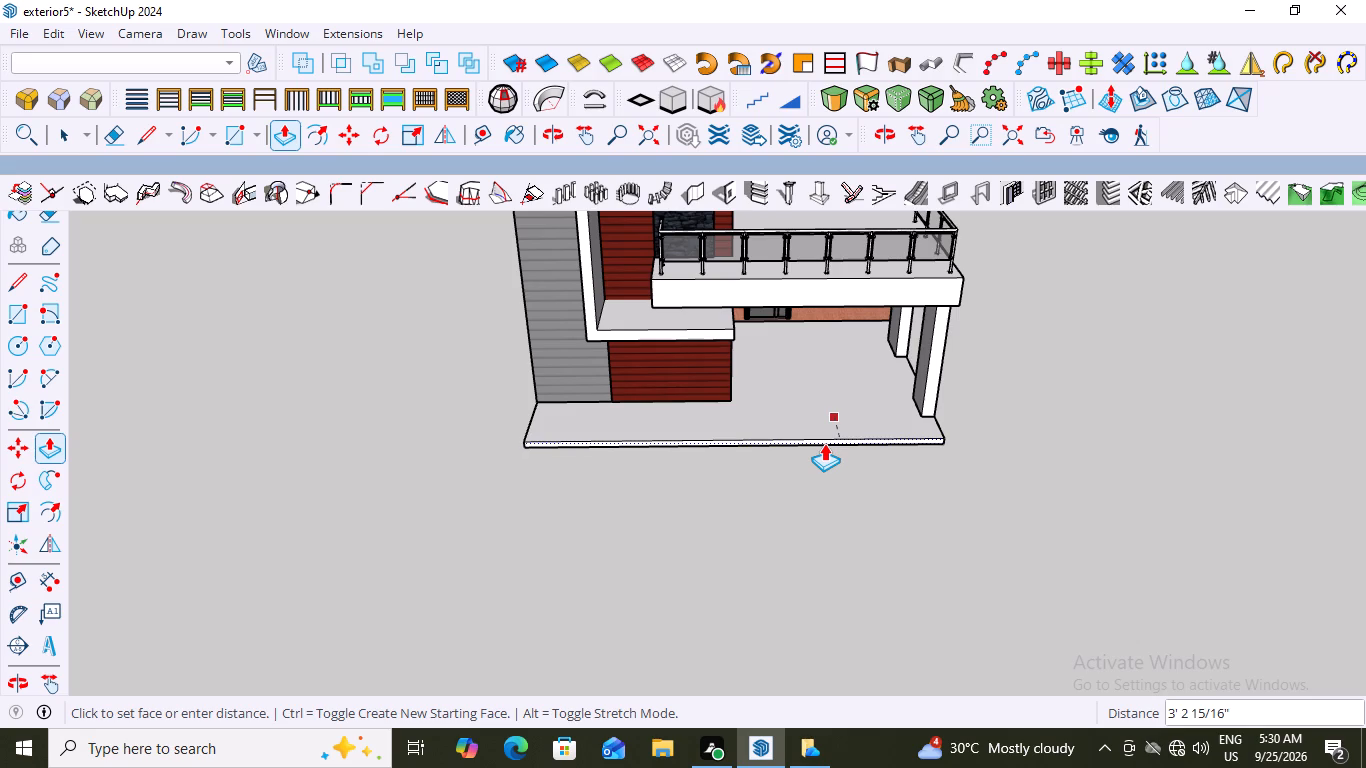
{"action": "left_click", "coordinate": [824, 443]}
{"action": "key", "text": "space"}
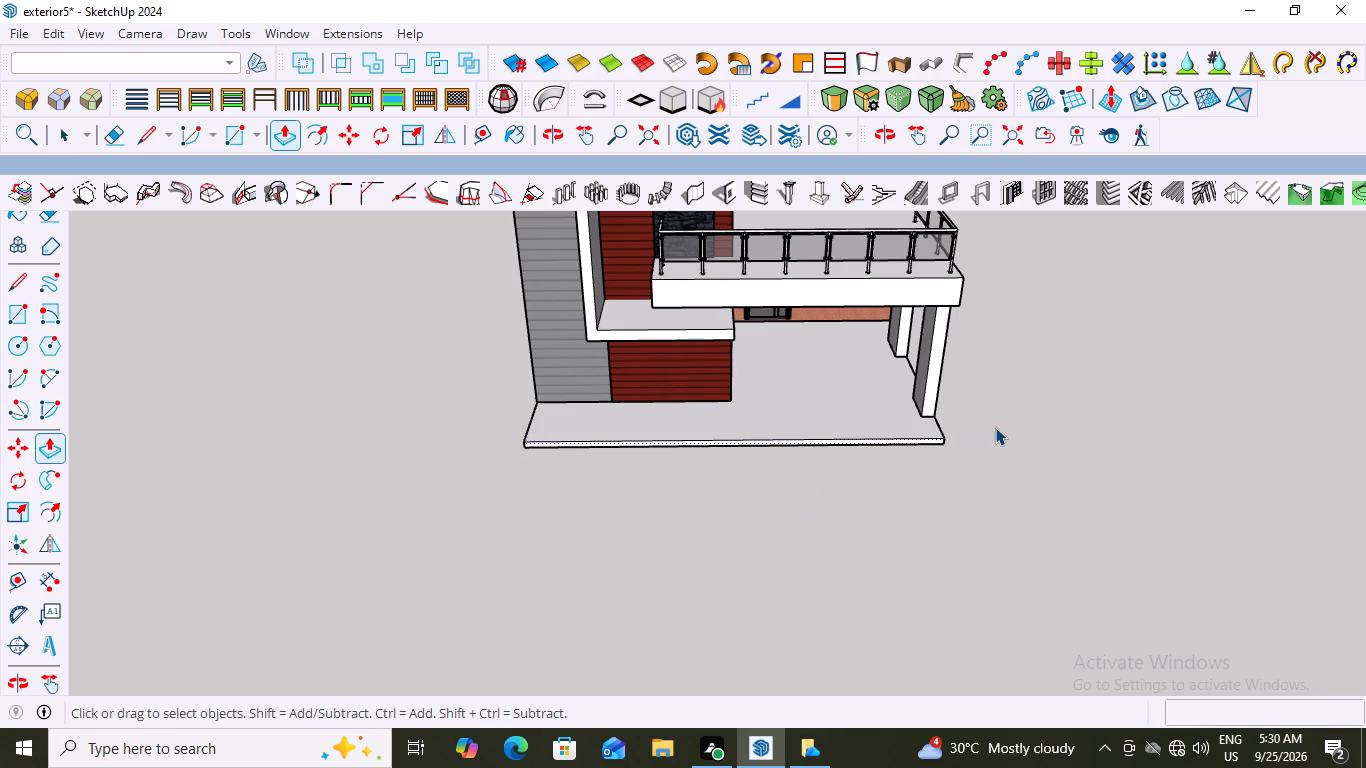
{"action": "left_click", "coordinate": [995, 427]}
Examine the extended base slab from the column side, from above and from the front.
{"action": "middle_click_drag", "start_coordinate": [922, 494], "coordinate": [508, 351]}
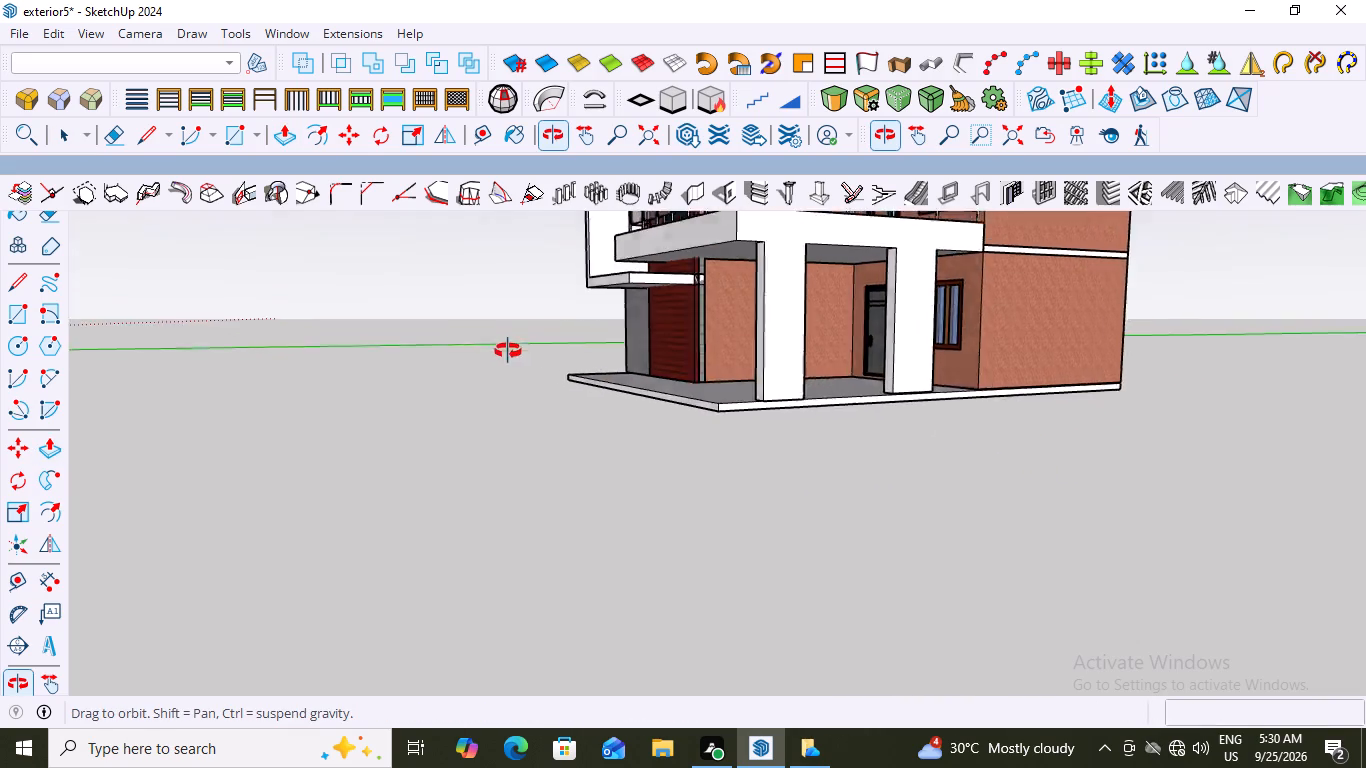
{"action": "middle_click_drag", "start_coordinate": [508, 351], "coordinate": [942, 377]}
{"action": "scroll", "coordinate": [942, 382], "scroll_direction": "down", "scroll_amount": 2}
{"action": "middle_click_drag", "start_coordinate": [870, 375], "coordinate": [870, 463]}
{"action": "scroll", "coordinate": [835, 408], "scroll_direction": "down", "scroll_amount": 5}
{"action": "middle_click_drag", "start_coordinate": [909, 336], "coordinate": [907, 323]}
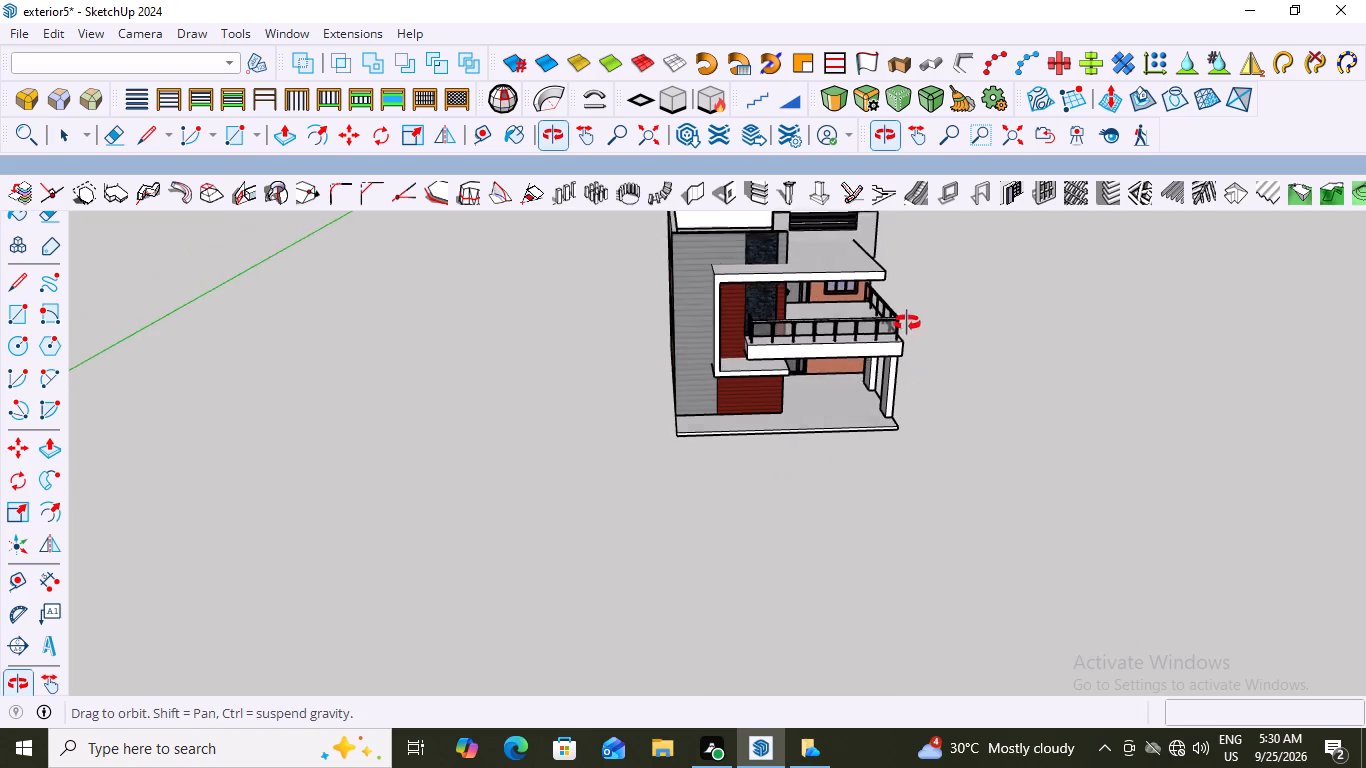
{"action": "middle_click_drag", "start_coordinate": [907, 323], "coordinate": [896, 277]}
{"action": "scroll", "coordinate": [896, 277], "scroll_direction": "up", "scroll_amount": 1}
{"action": "scroll", "coordinate": [864, 375], "scroll_direction": "up", "scroll_amount": 3}
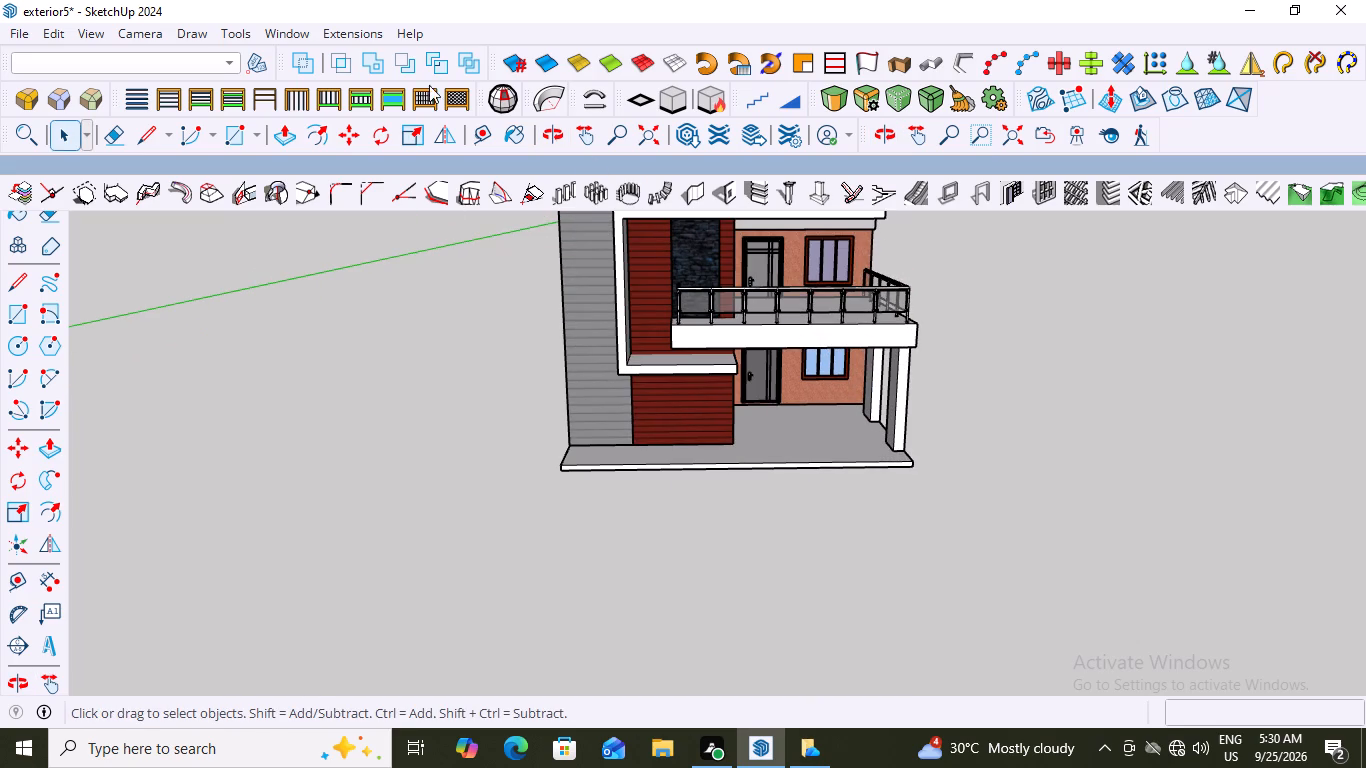
Open 3D Warehouse and search its models for "car".
{"action": "left_click", "coordinate": [342, 36]}
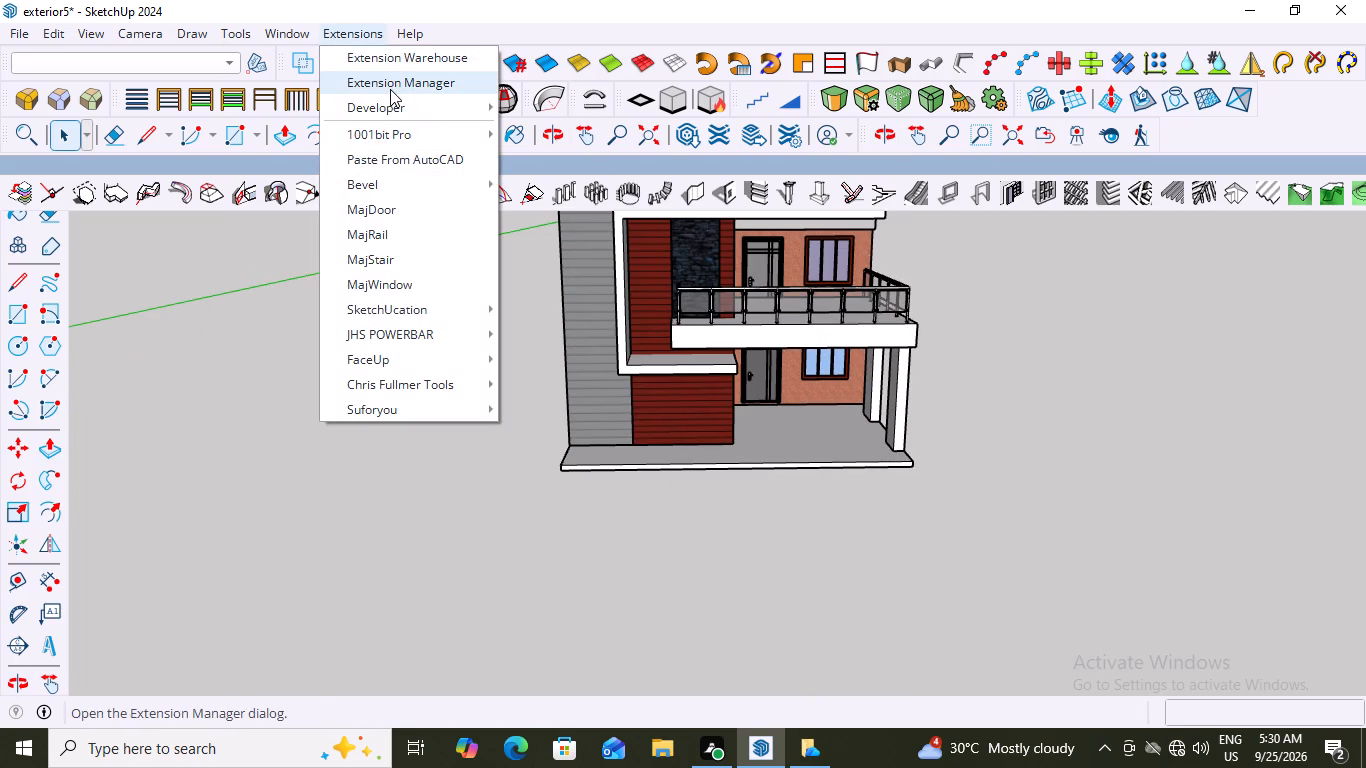
{"action": "left_click", "coordinate": [412, 51]}
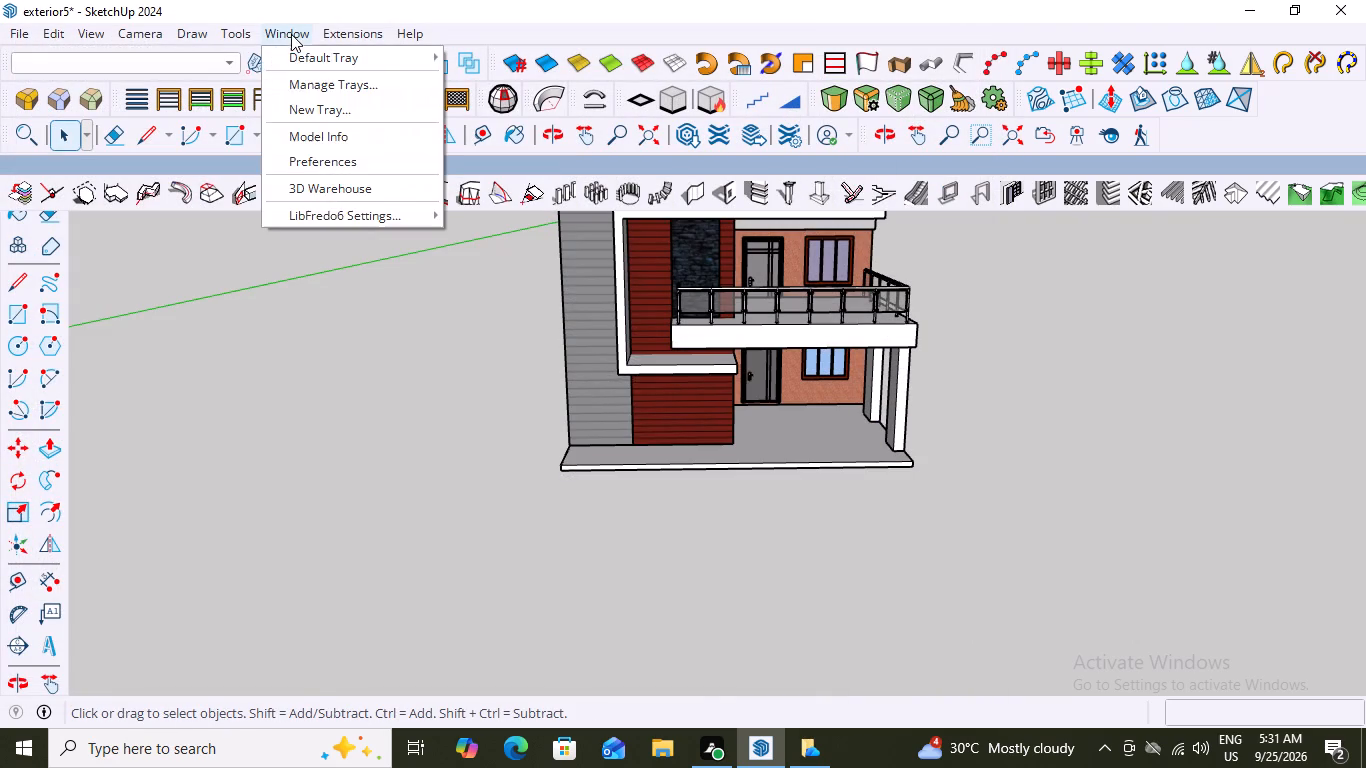
{"action": "left_click", "coordinate": [311, 194]}
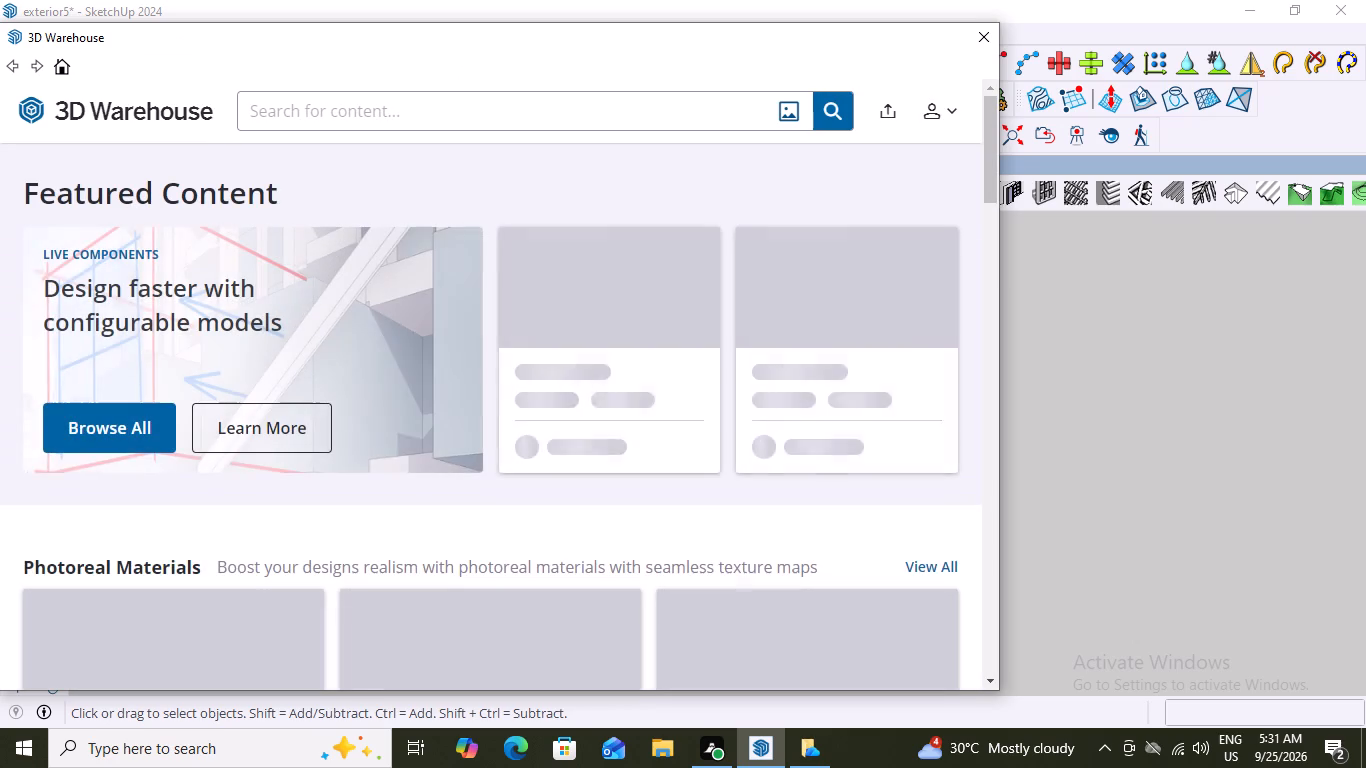
{"action": "left_click", "coordinate": [334, 115]}
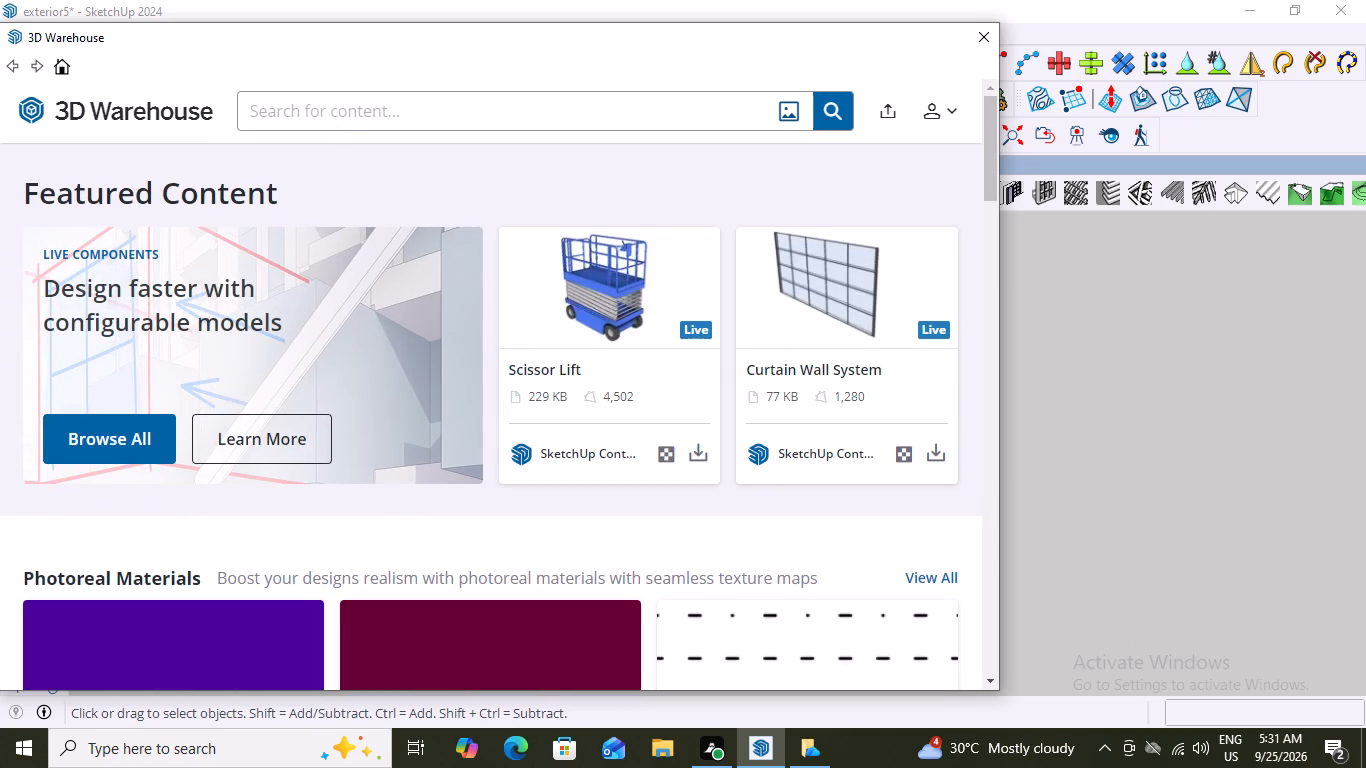
{"action": "type", "text": "car"}
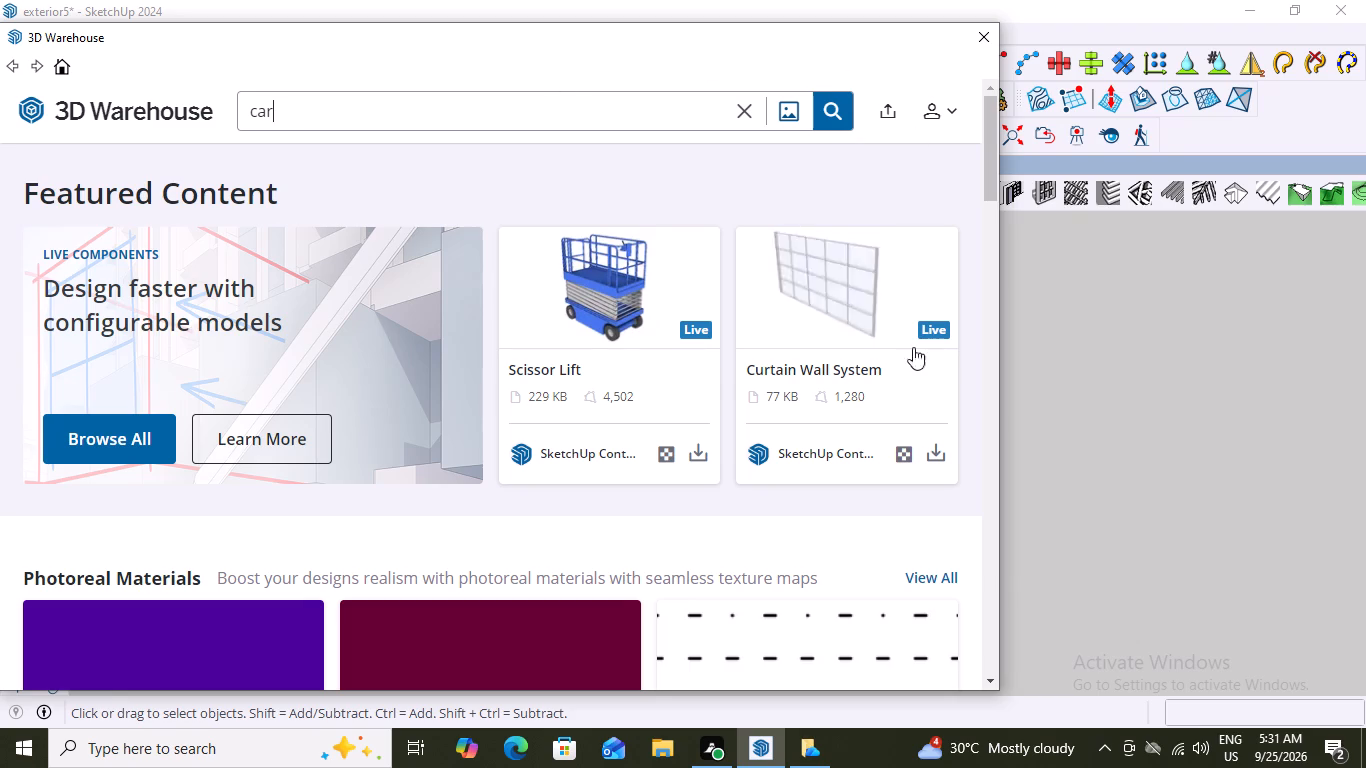
{"action": "left_click", "coordinate": [838, 109]}
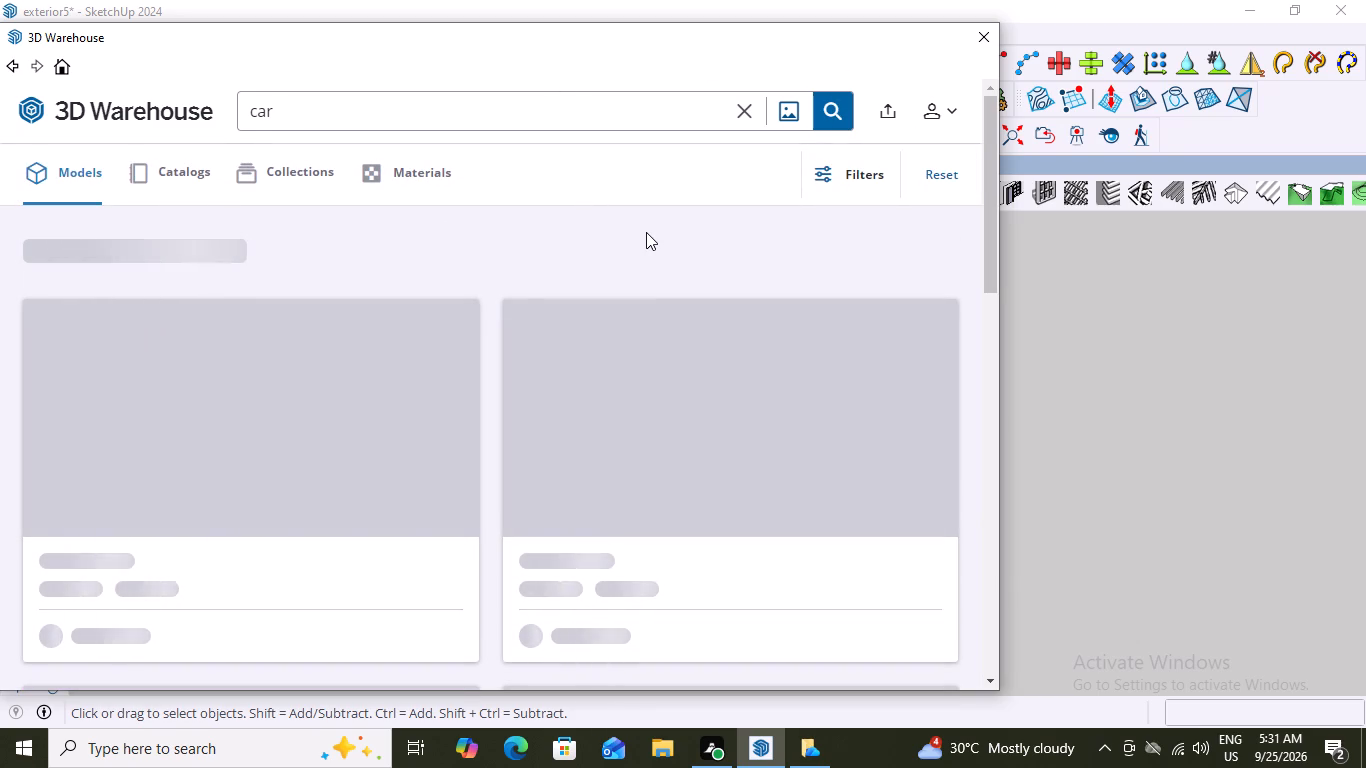
Browse the car models in the 3D Warehouse search results to find one suitable for the scene.
{"action": "scroll", "coordinate": [538, 286], "scroll_direction": "down", "scroll_amount": 4}
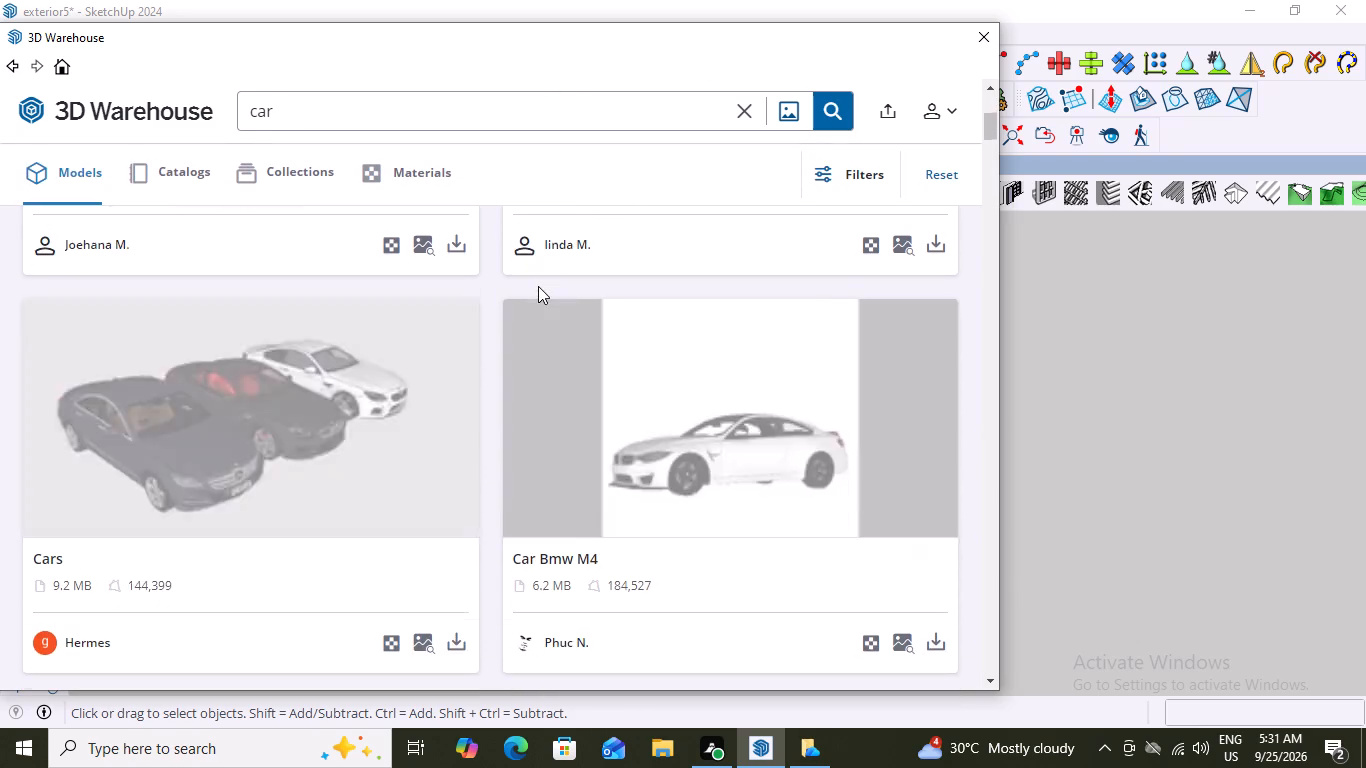
{"action": "scroll", "coordinate": [538, 286], "scroll_direction": "down", "scroll_amount": 8}
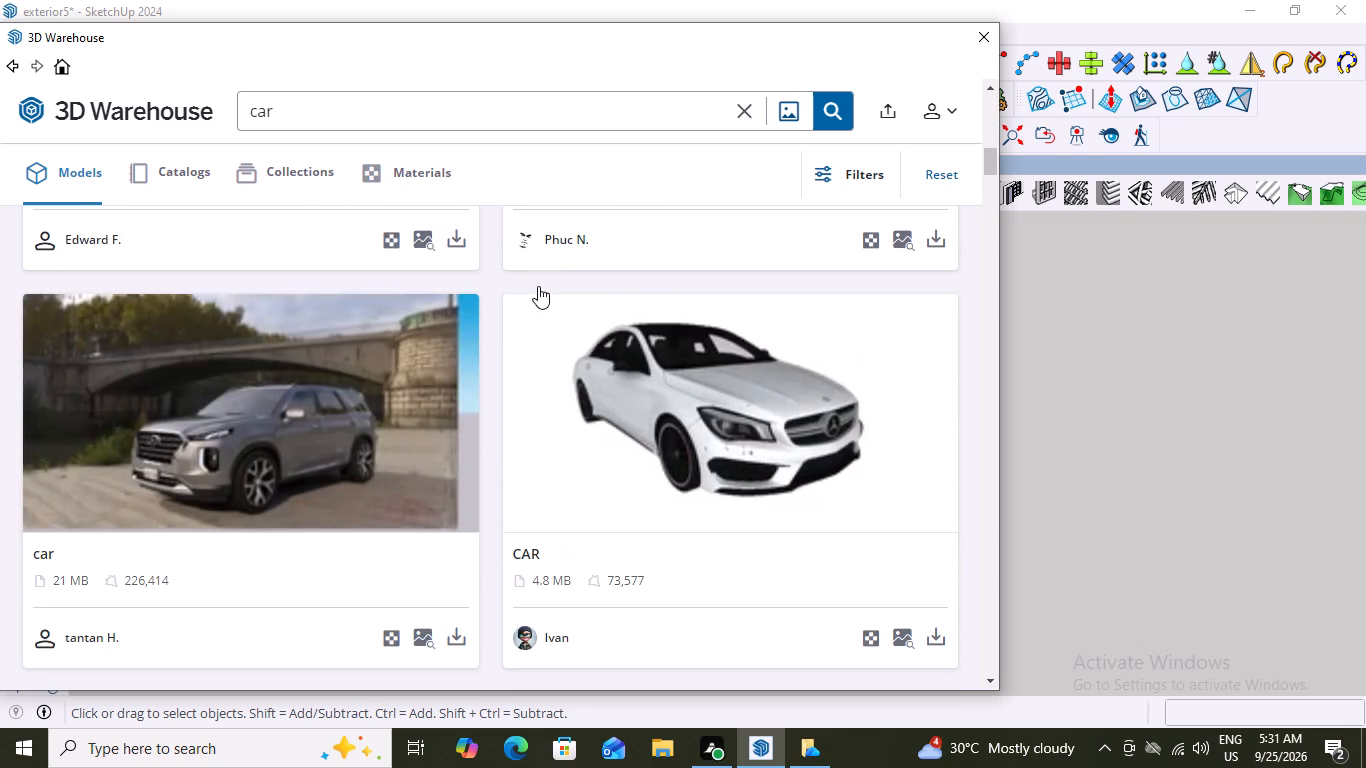
{"action": "scroll", "coordinate": [538, 286], "scroll_direction": "down", "scroll_amount": 8}
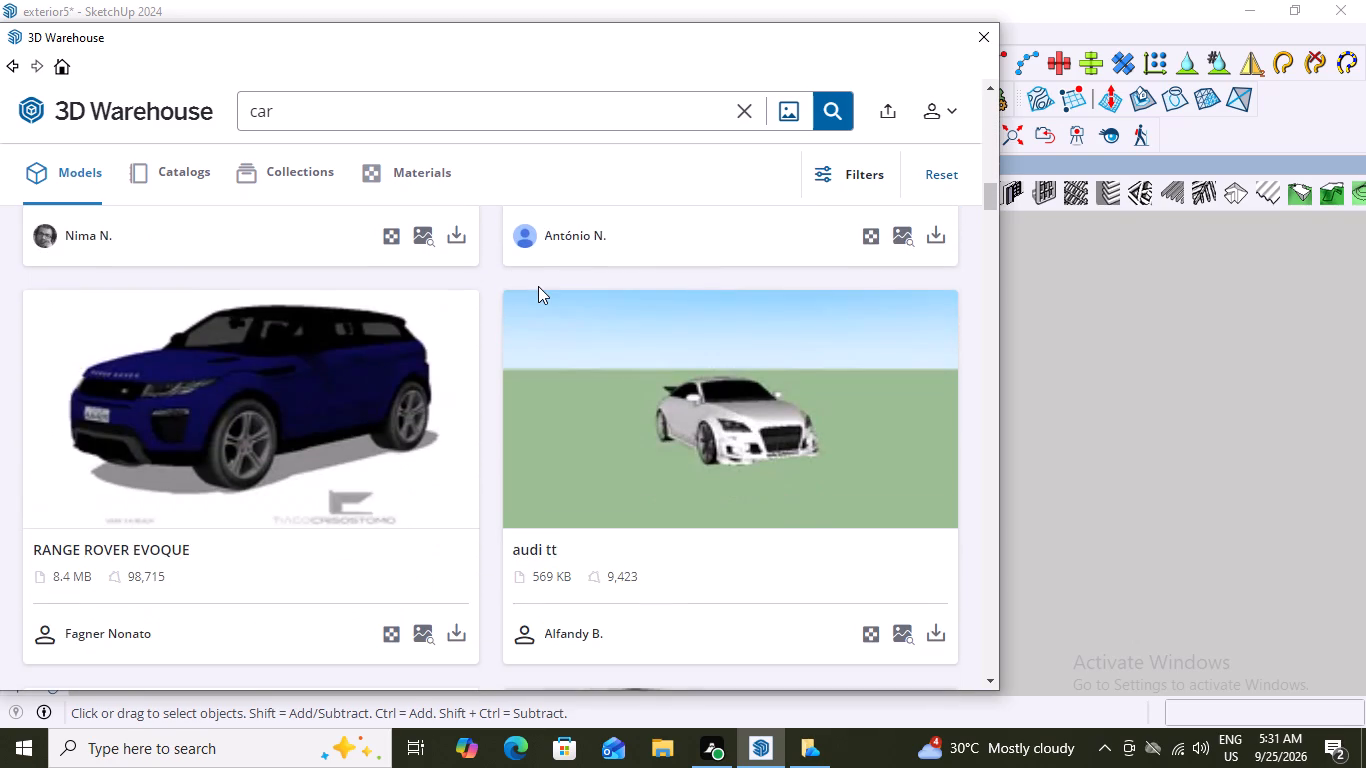
{"action": "scroll", "coordinate": [538, 286], "scroll_direction": "down", "scroll_amount": 3}
{"action": "scroll", "coordinate": [538, 286], "scroll_direction": "up", "scroll_amount": 3}
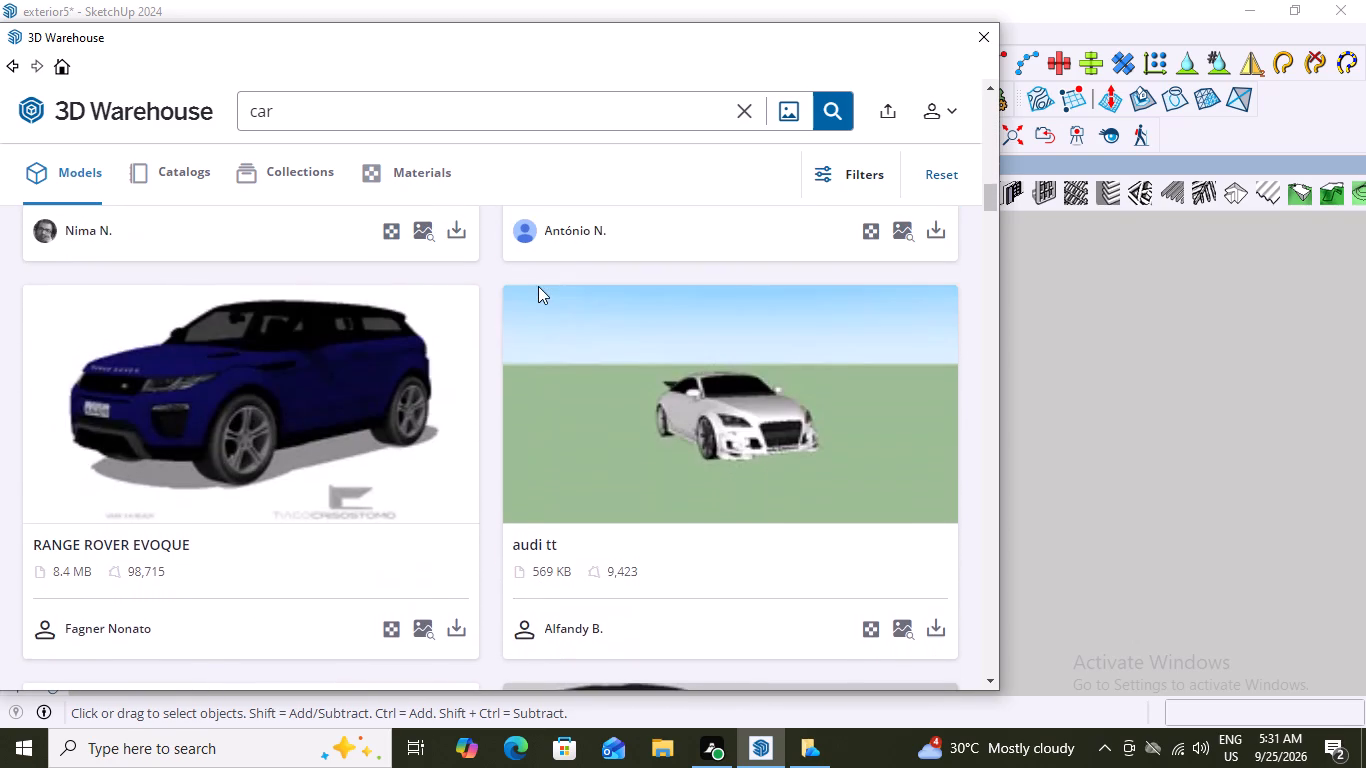
{"action": "scroll", "coordinate": [538, 286], "scroll_direction": "down", "scroll_amount": 7}
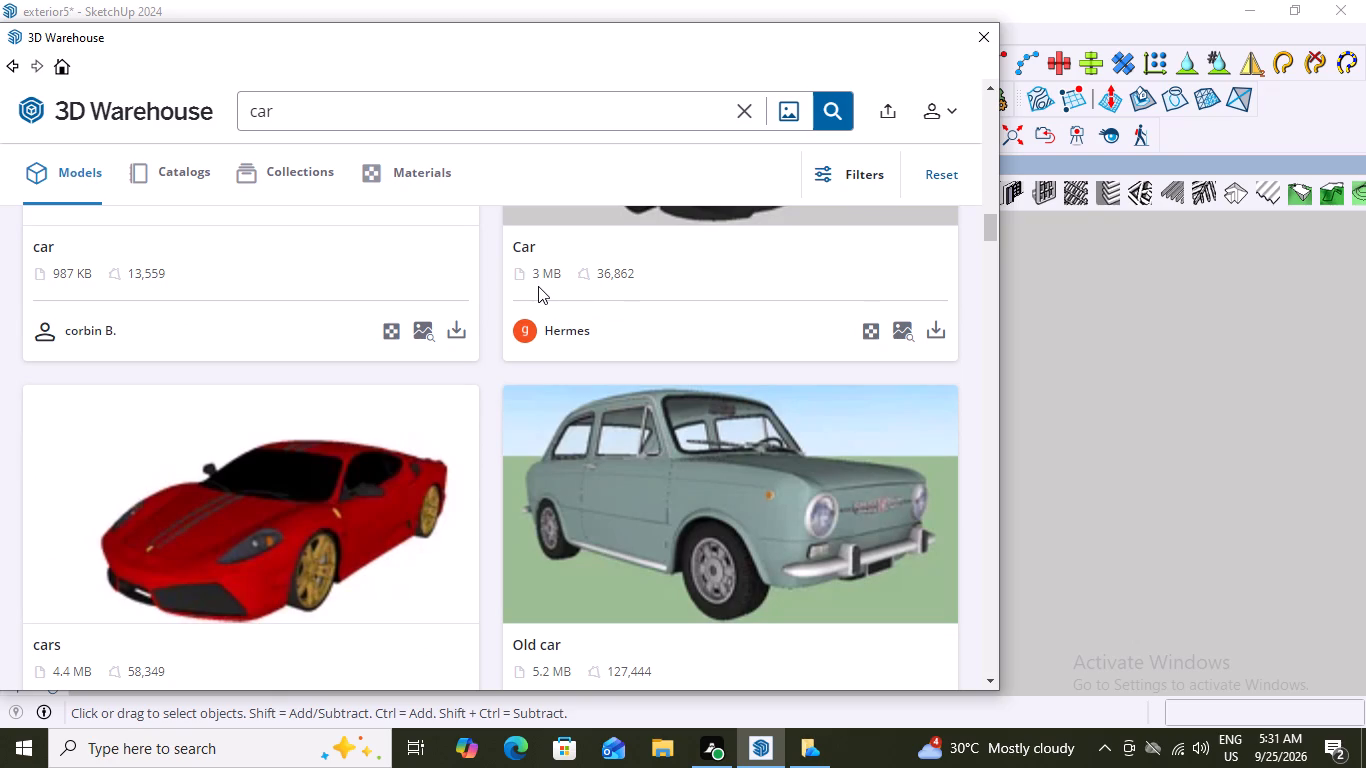
{"action": "scroll", "coordinate": [538, 286], "scroll_direction": "down", "scroll_amount": 4}
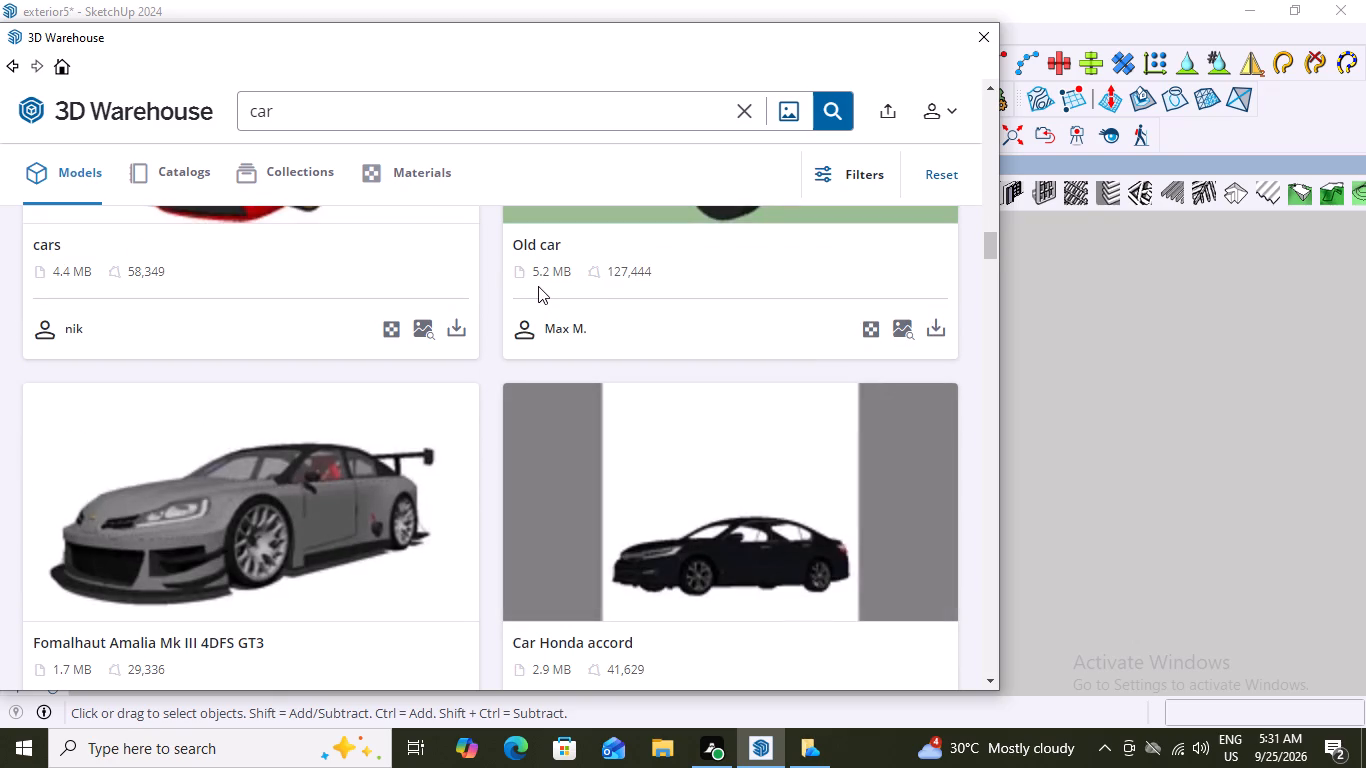
{"action": "scroll", "coordinate": [538, 286], "scroll_direction": "down", "scroll_amount": 8}
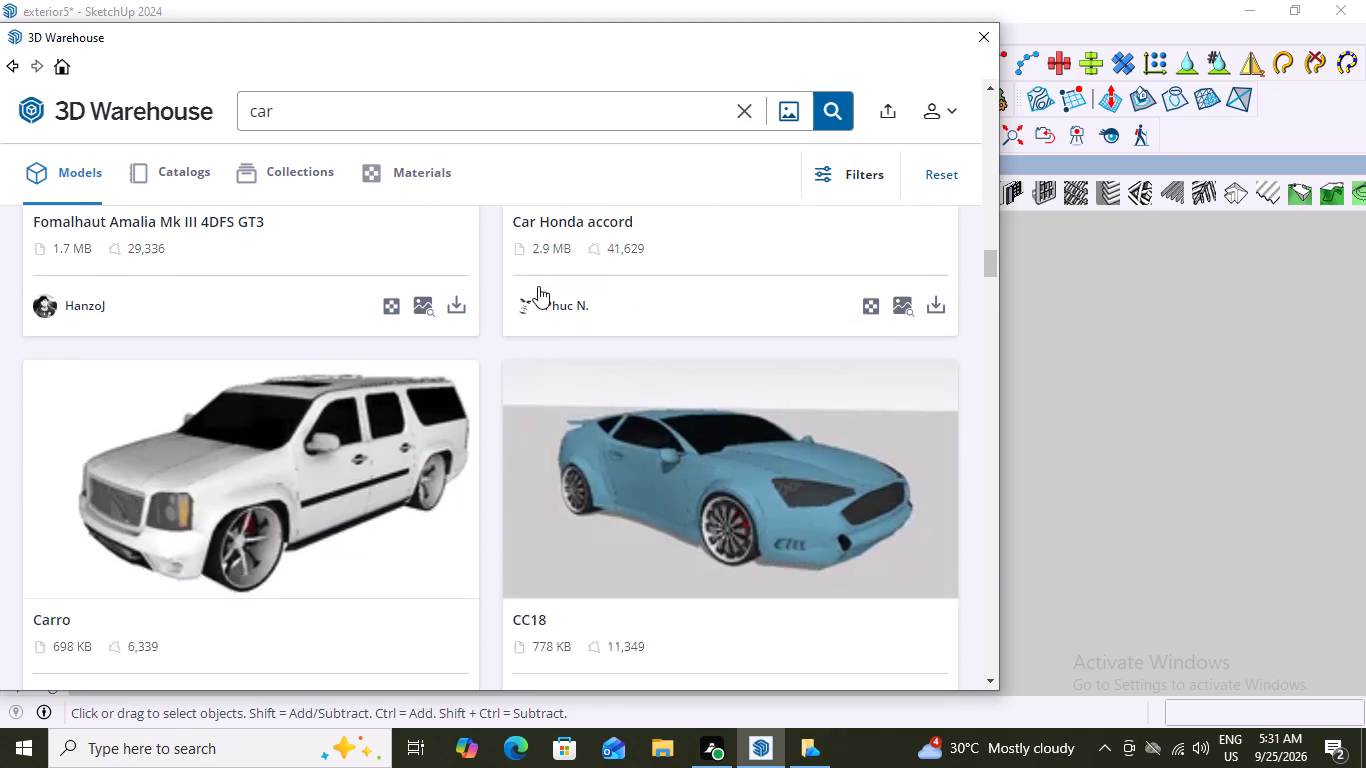
{"action": "scroll", "coordinate": [538, 286], "scroll_direction": "down", "scroll_amount": 4}
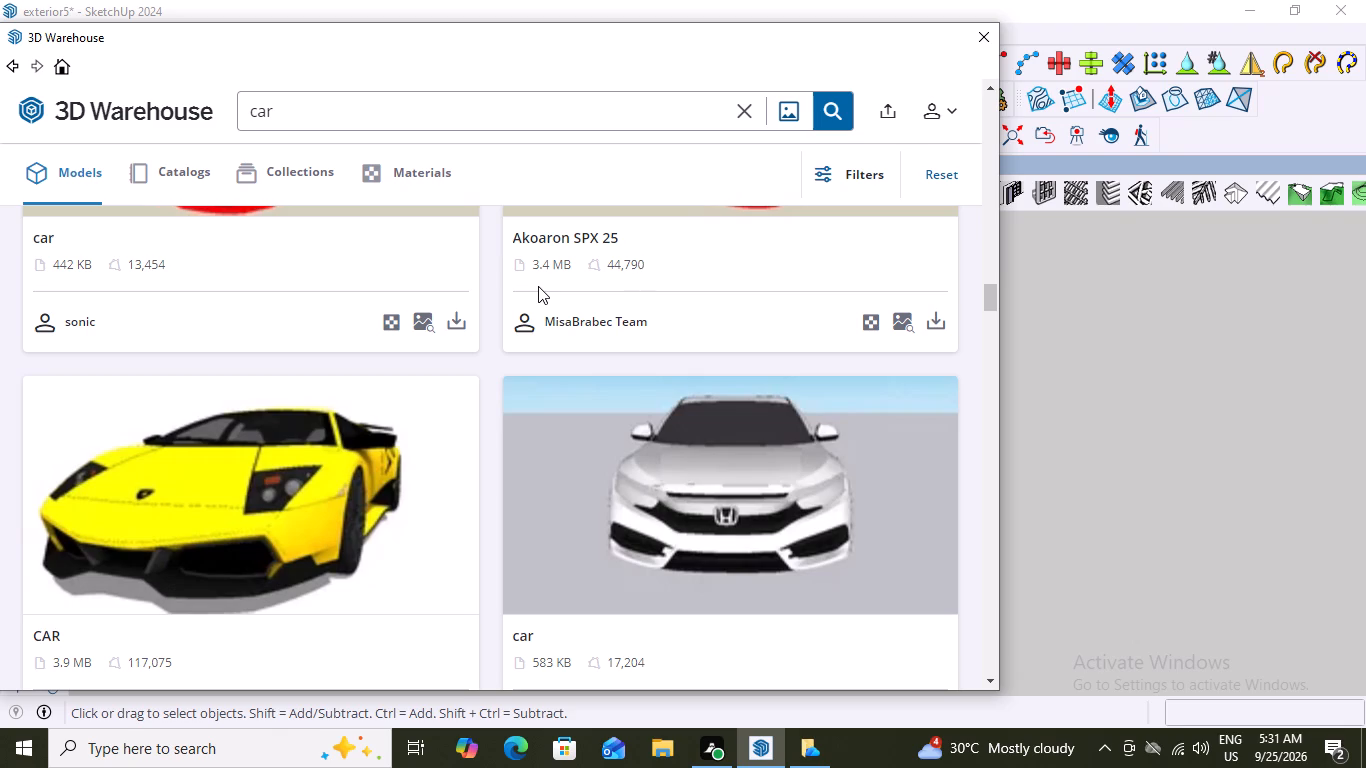
{"action": "scroll", "coordinate": [538, 286], "scroll_direction": "down", "scroll_amount": 6}
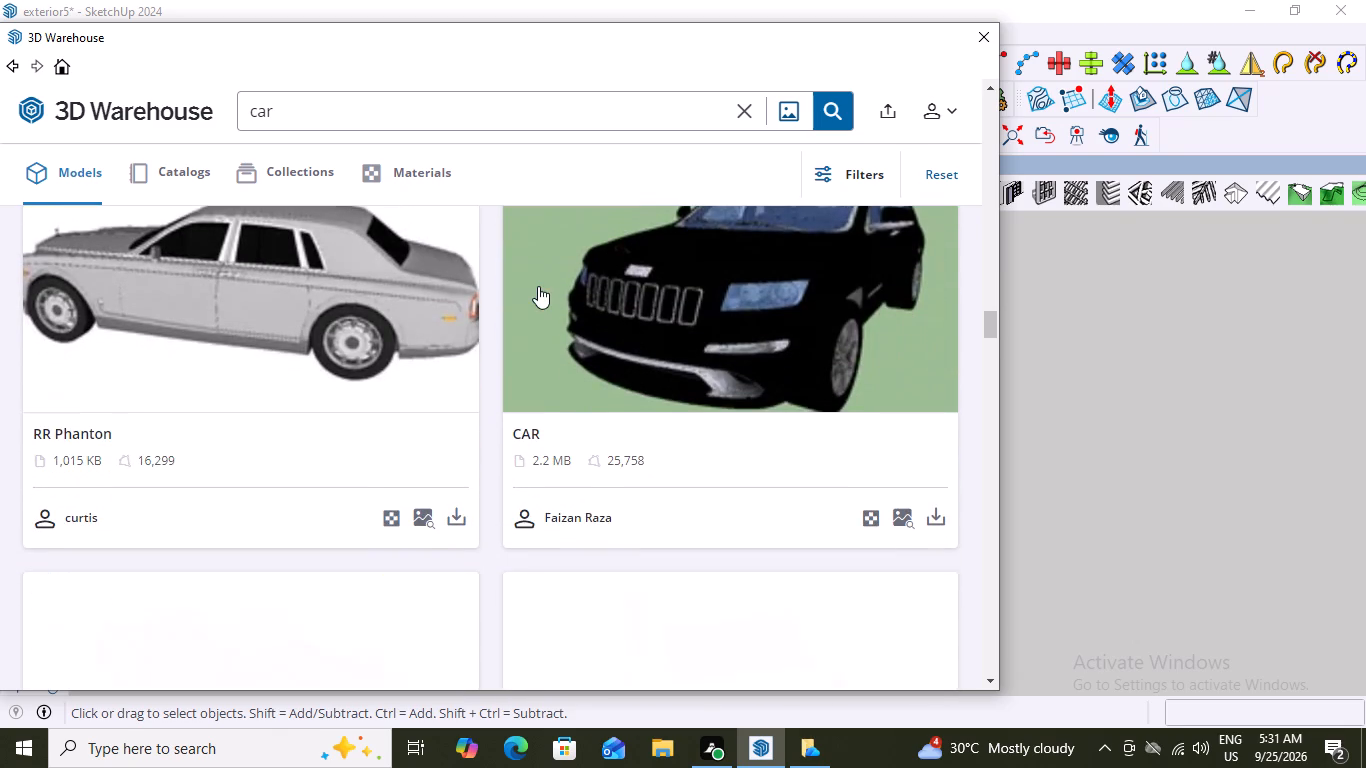
{"action": "scroll", "coordinate": [538, 286], "scroll_direction": "down", "scroll_amount": 3}
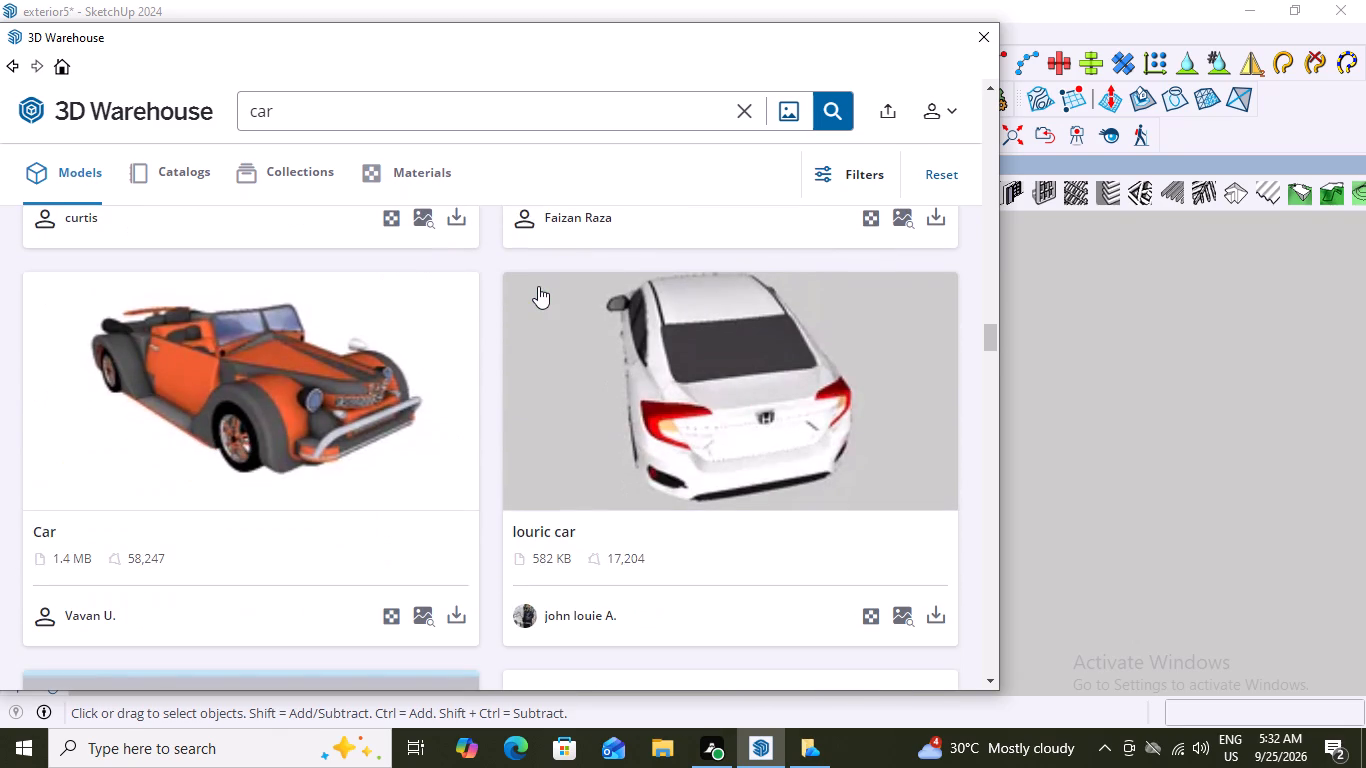
{"action": "scroll", "coordinate": [538, 286], "scroll_direction": "down", "scroll_amount": 3}
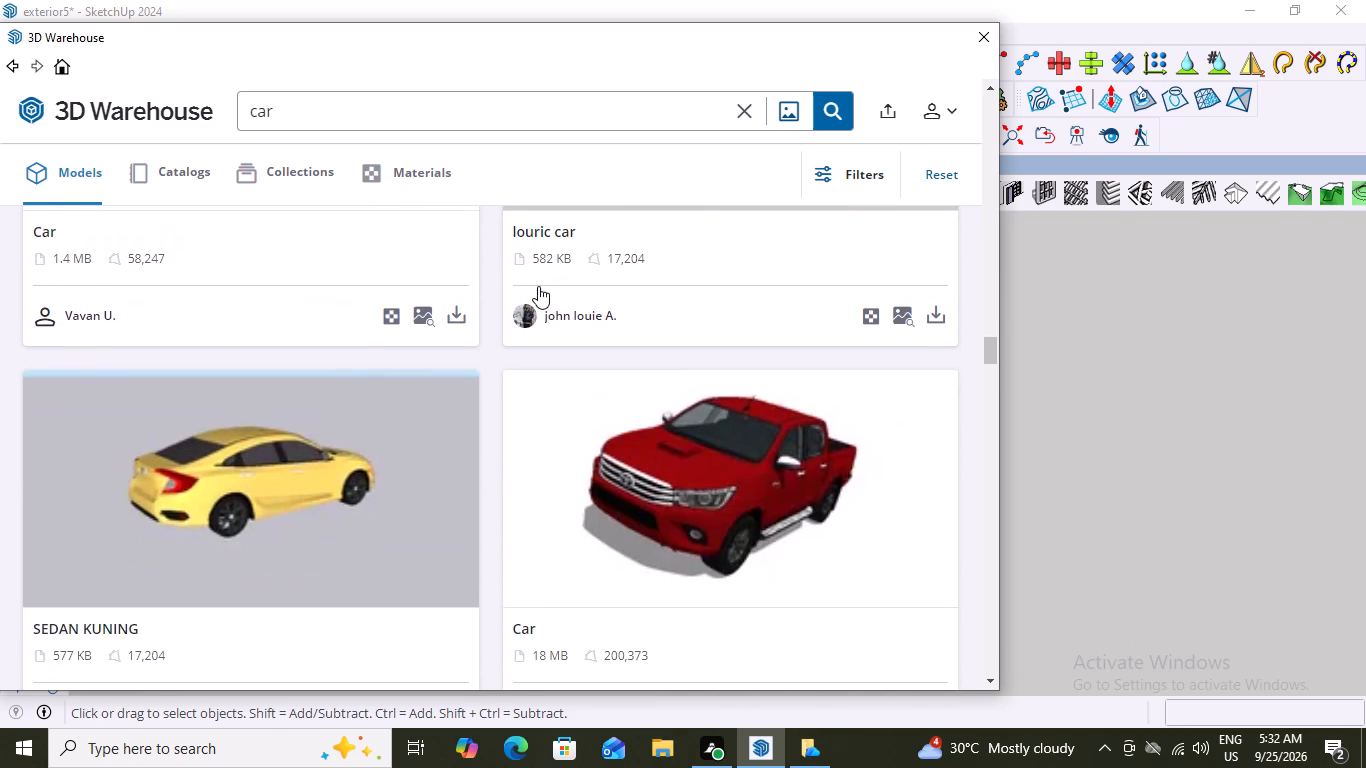
{"action": "scroll", "coordinate": [538, 286], "scroll_direction": "down", "scroll_amount": 9}
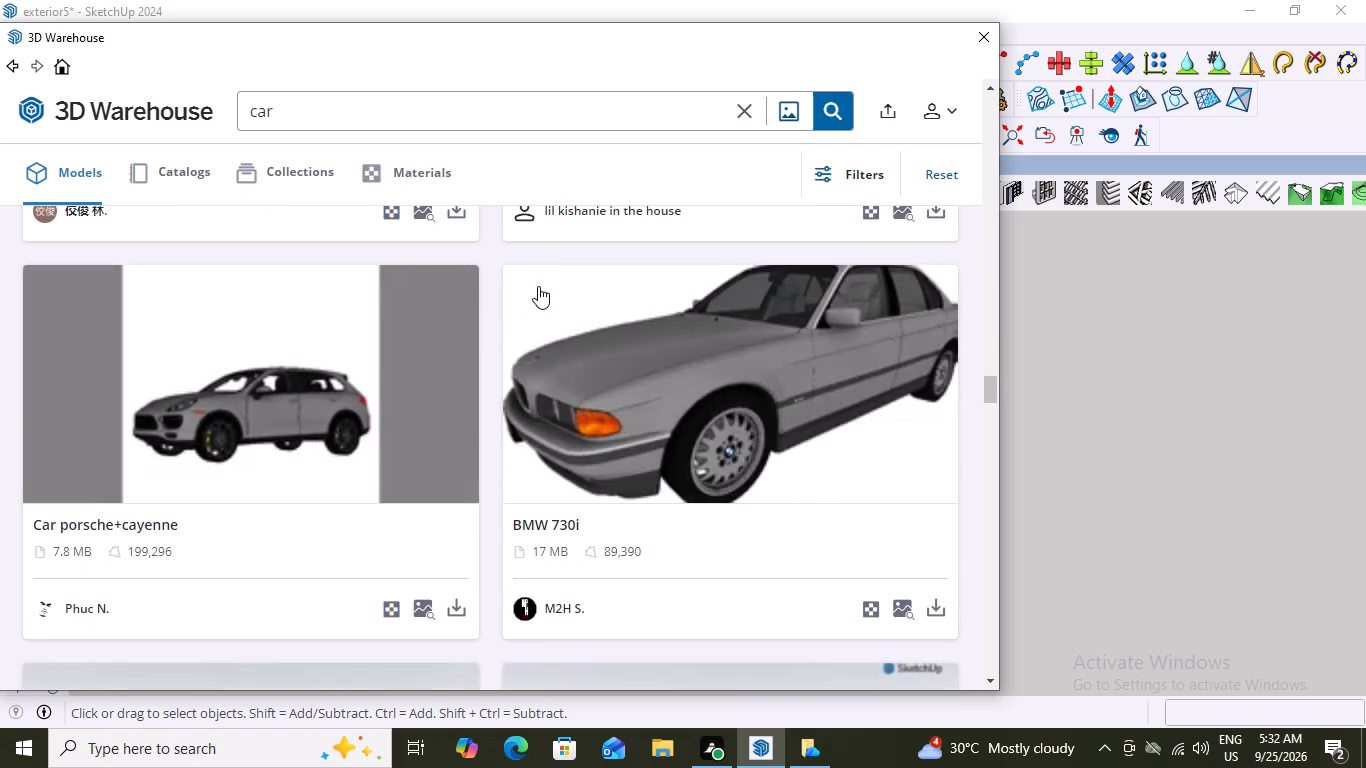
{"action": "scroll", "coordinate": [538, 286], "scroll_direction": "down", "scroll_amount": 10}
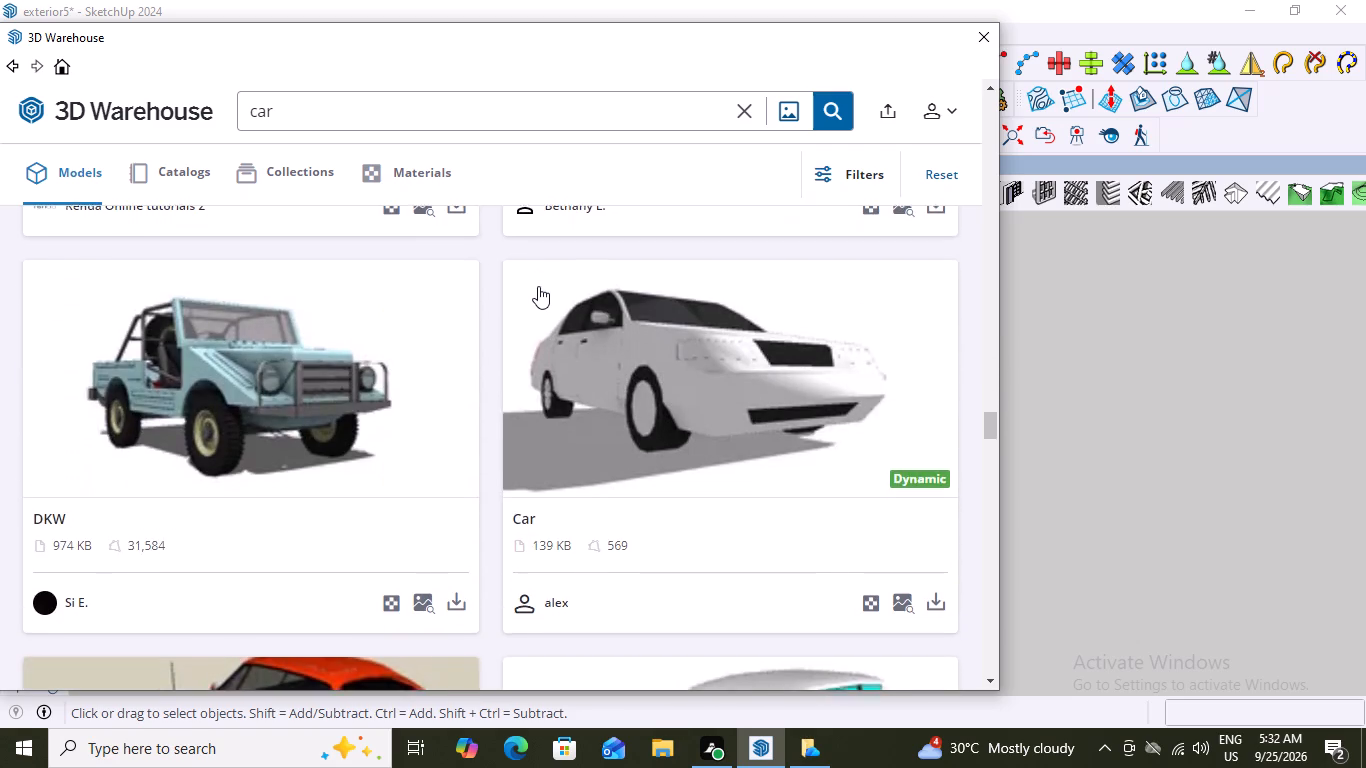
{"action": "scroll", "coordinate": [538, 286], "scroll_direction": "down", "scroll_amount": 8}
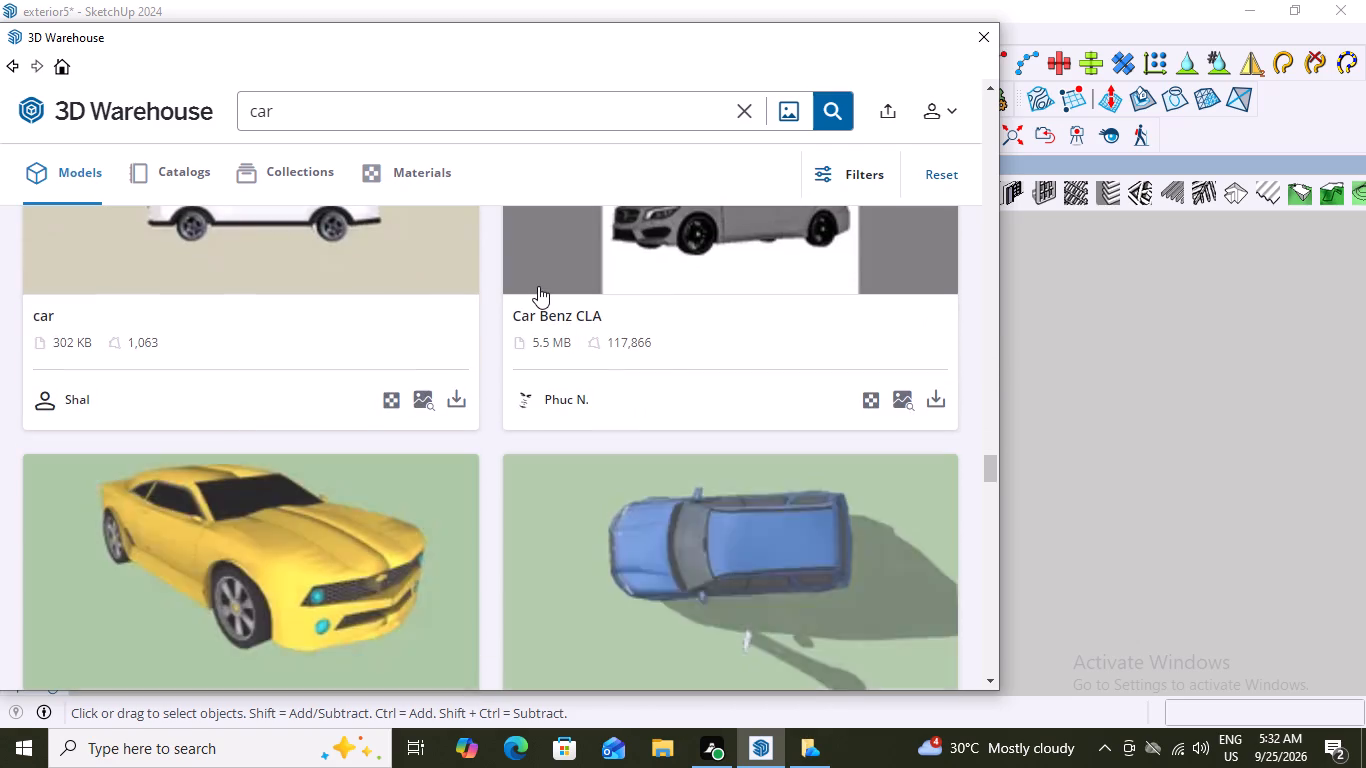
{"action": "scroll", "coordinate": [538, 286], "scroll_direction": "down", "scroll_amount": 6}
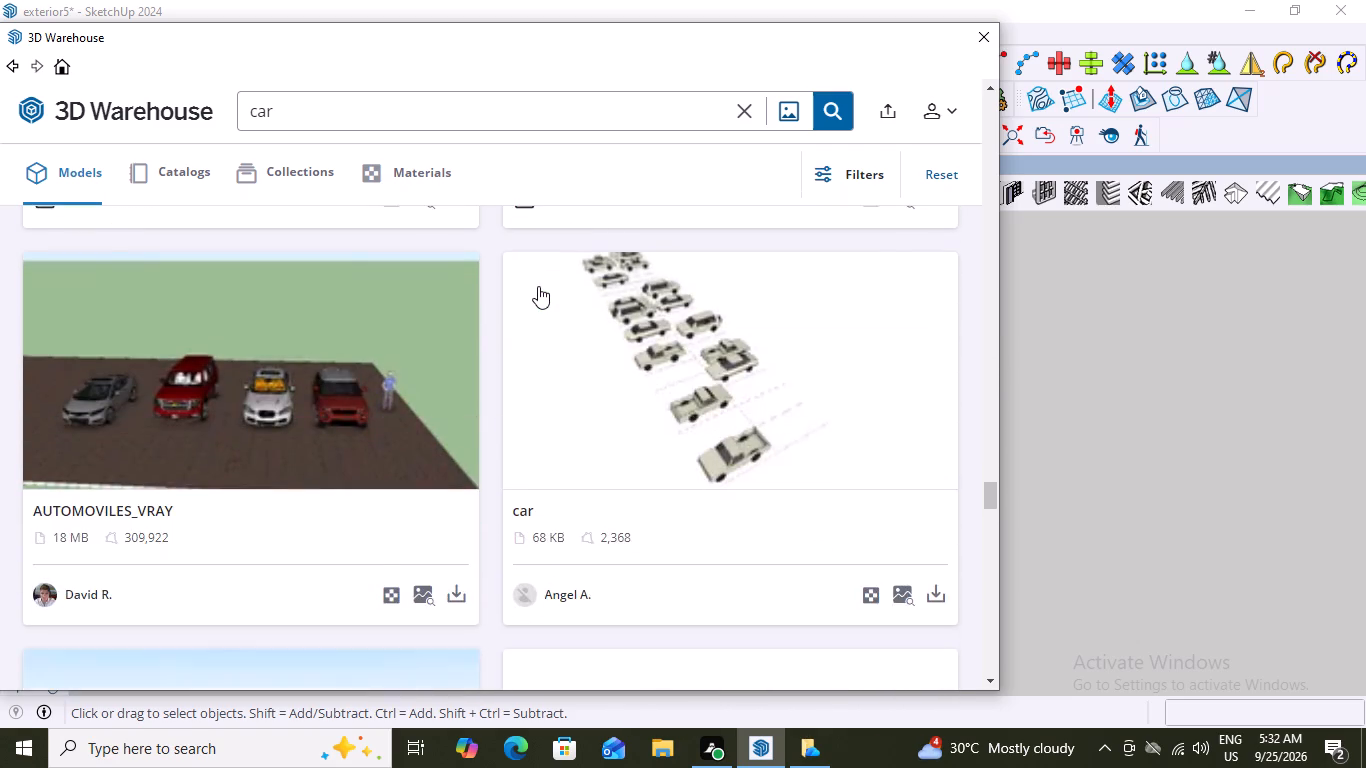
{"action": "scroll", "coordinate": [538, 286], "scroll_direction": "down", "scroll_amount": 11}
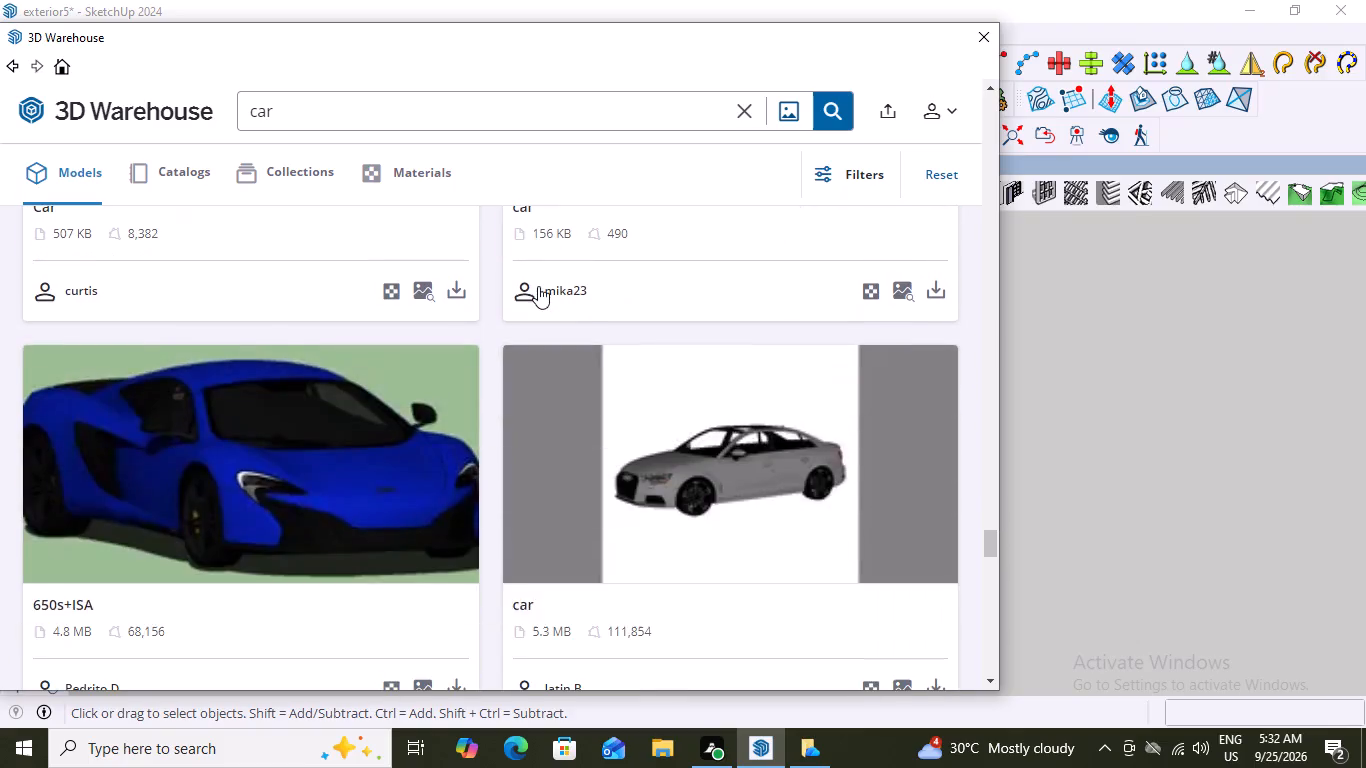
{"action": "scroll", "coordinate": [538, 286], "scroll_direction": "down", "scroll_amount": 11}
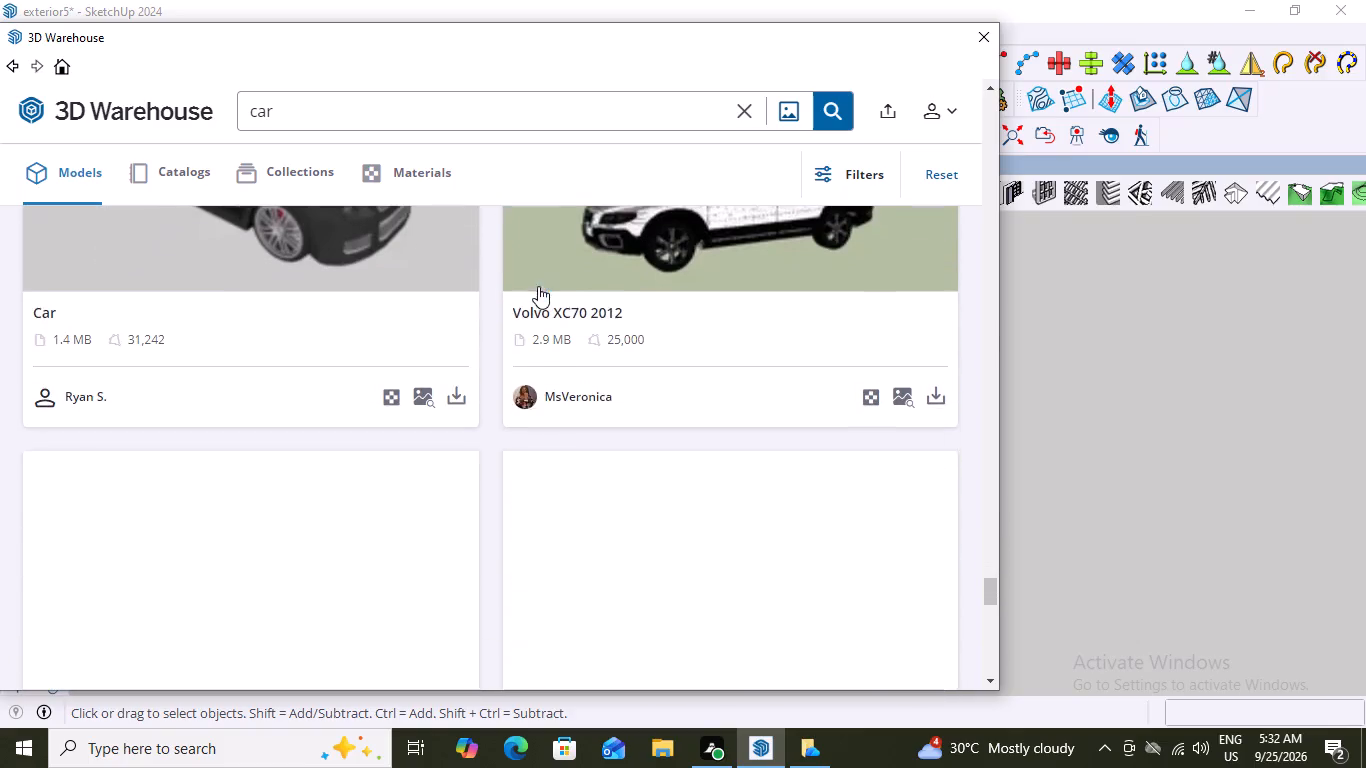
{"action": "scroll", "coordinate": [538, 286], "scroll_direction": "down", "scroll_amount": 6}
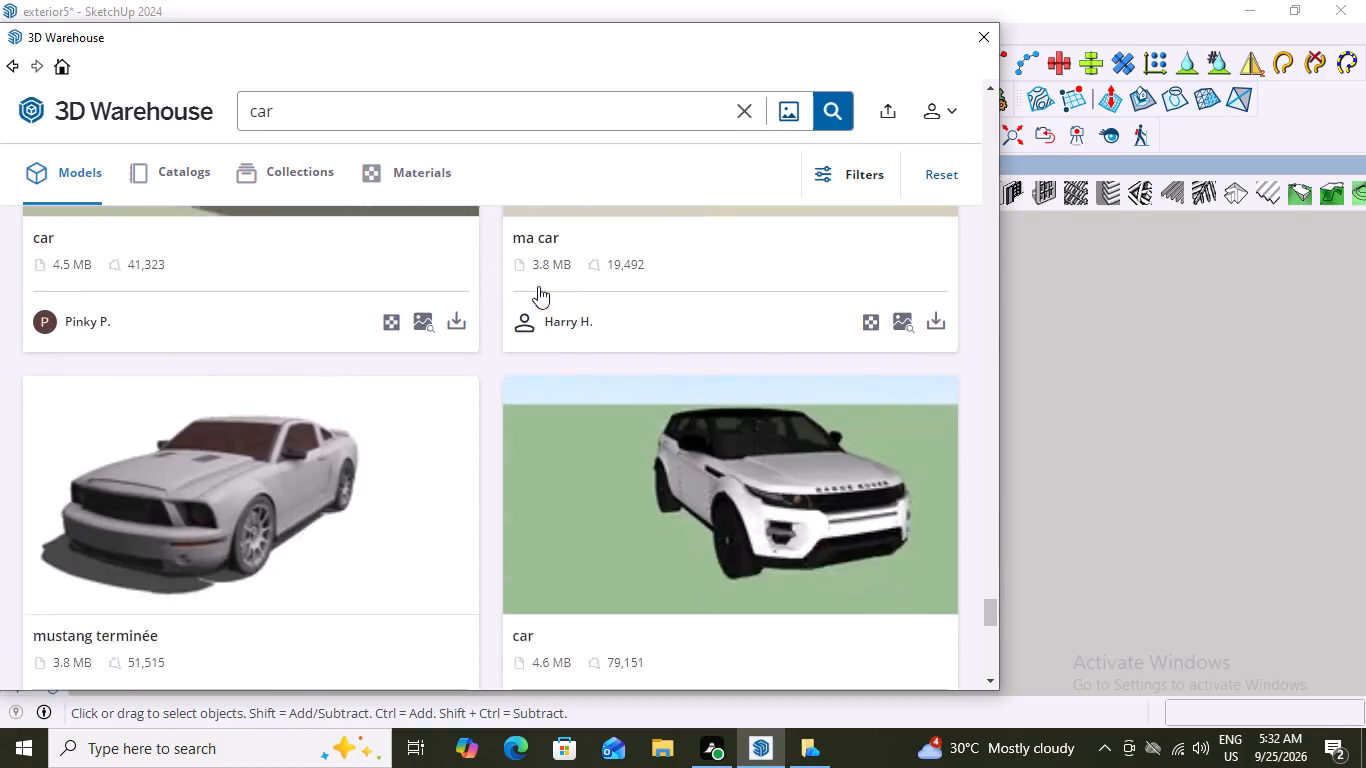
{"action": "scroll", "coordinate": [538, 286], "scroll_direction": "down", "scroll_amount": 7}
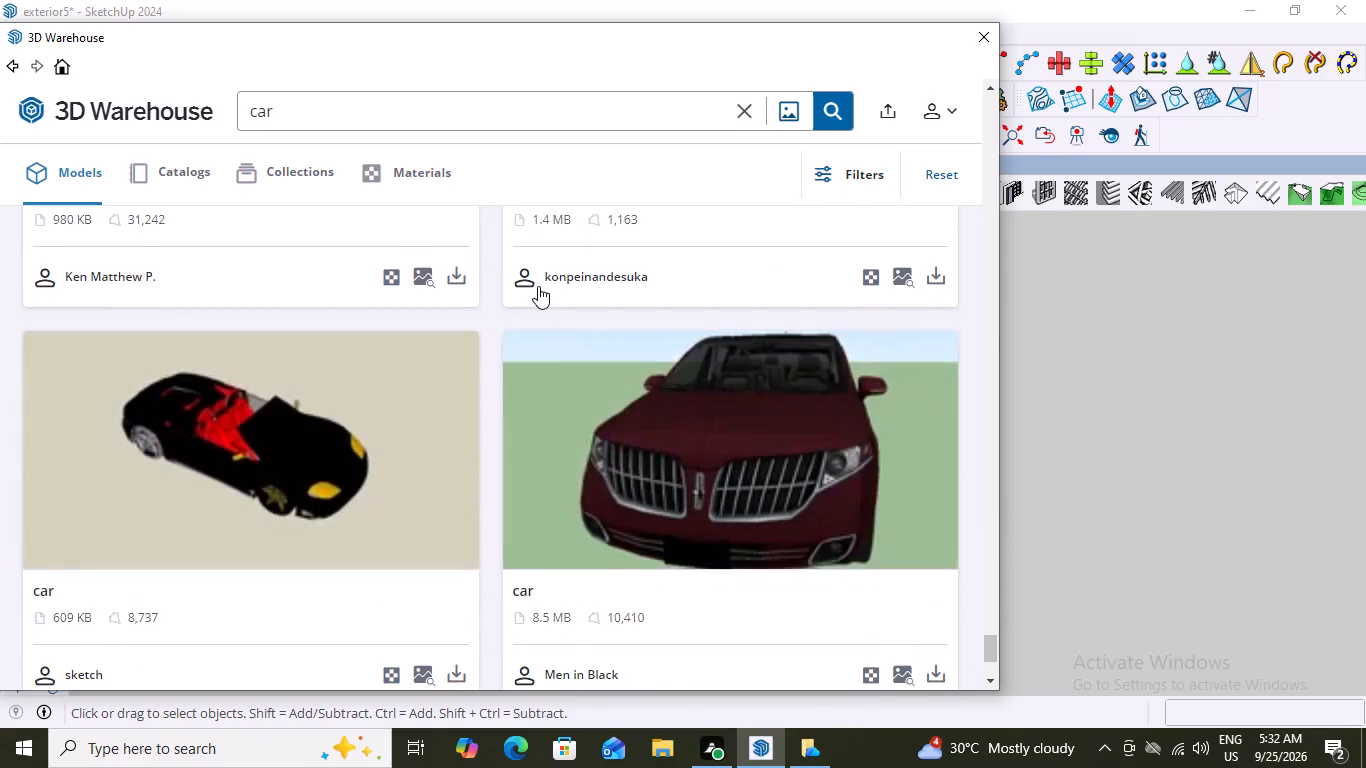
{"action": "scroll", "coordinate": [538, 286], "scroll_direction": "down", "scroll_amount": 8}
Return to the "louric car" model in the results, load it directly into the model and place it beside the house's column side.
{"action": "scroll", "coordinate": [538, 286], "scroll_direction": "up", "scroll_amount": 15}
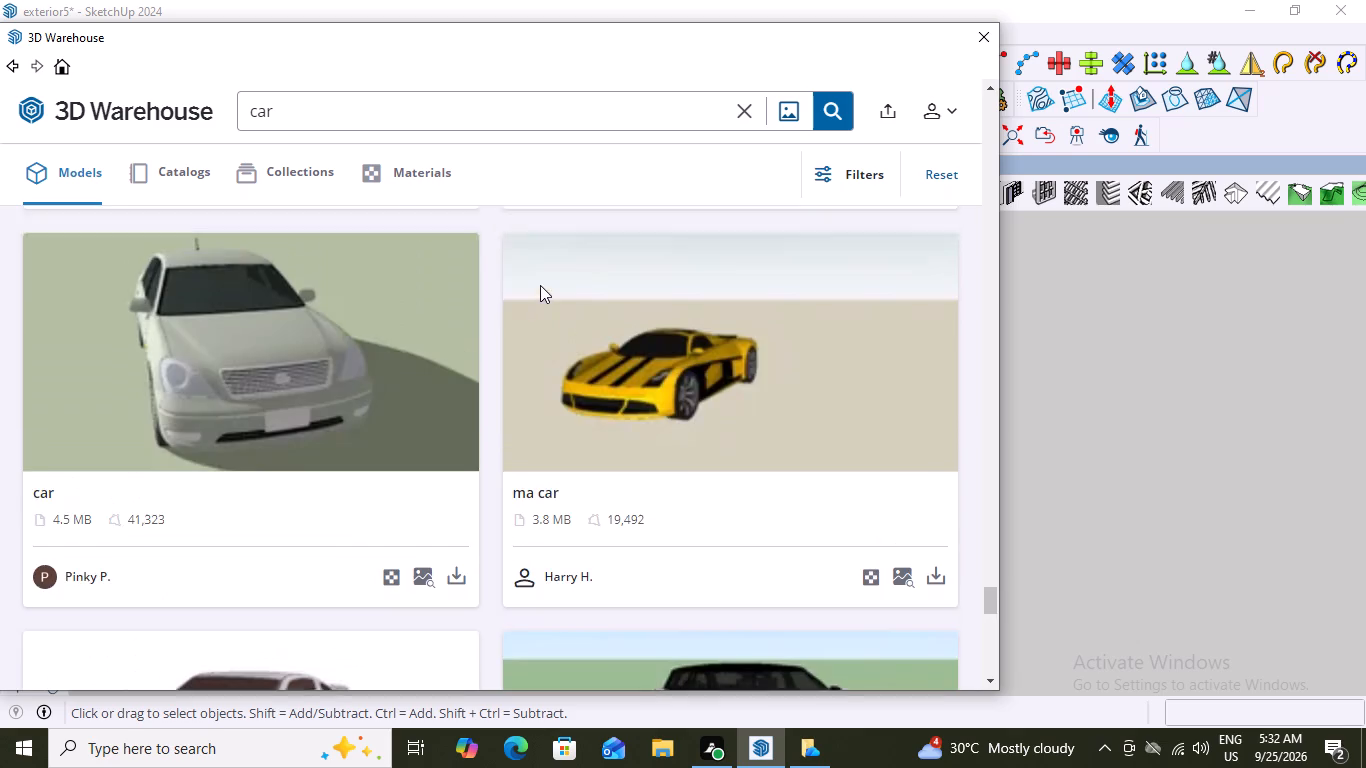
{"action": "scroll", "coordinate": [540, 285], "scroll_direction": "up", "scroll_amount": 20}
{"action": "scroll", "coordinate": [540, 285], "scroll_direction": "up", "scroll_amount": 9}
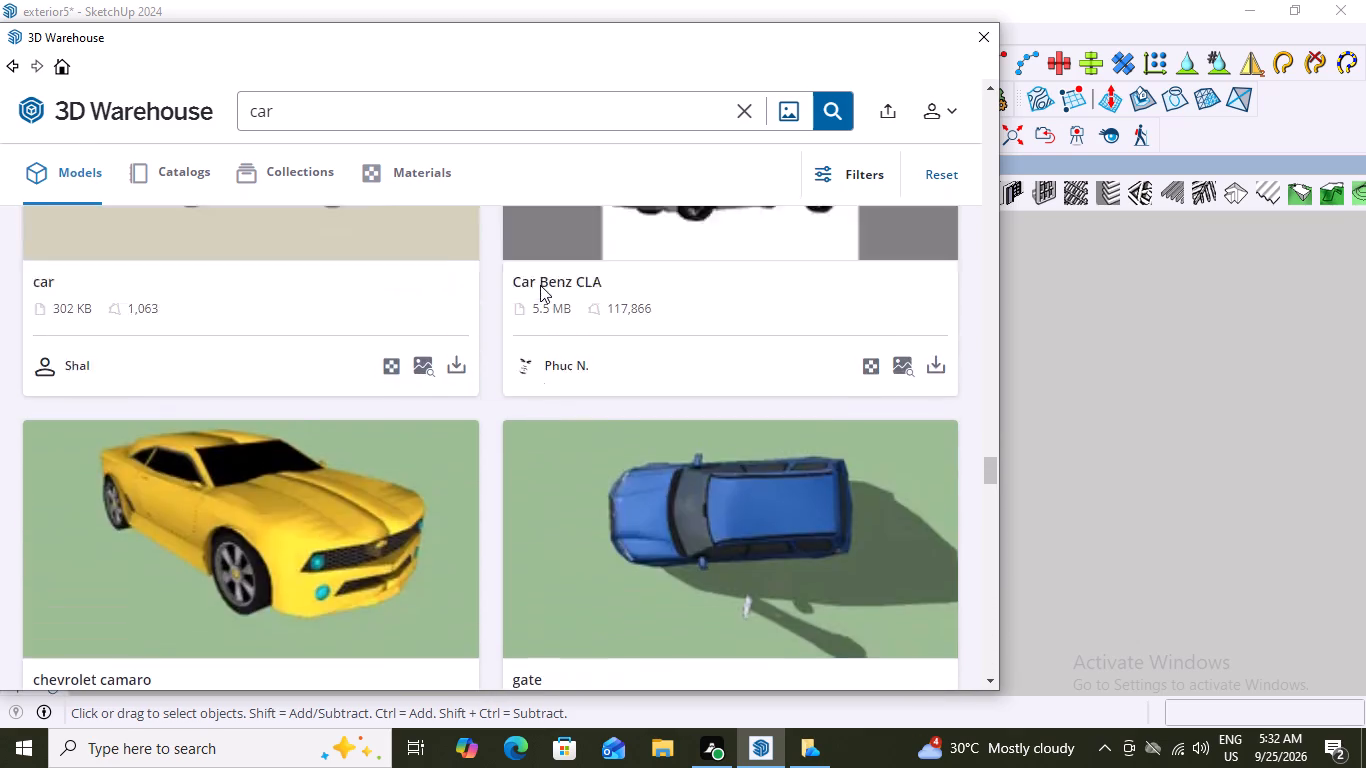
{"action": "scroll", "coordinate": [540, 285], "scroll_direction": "up", "scroll_amount": 8}
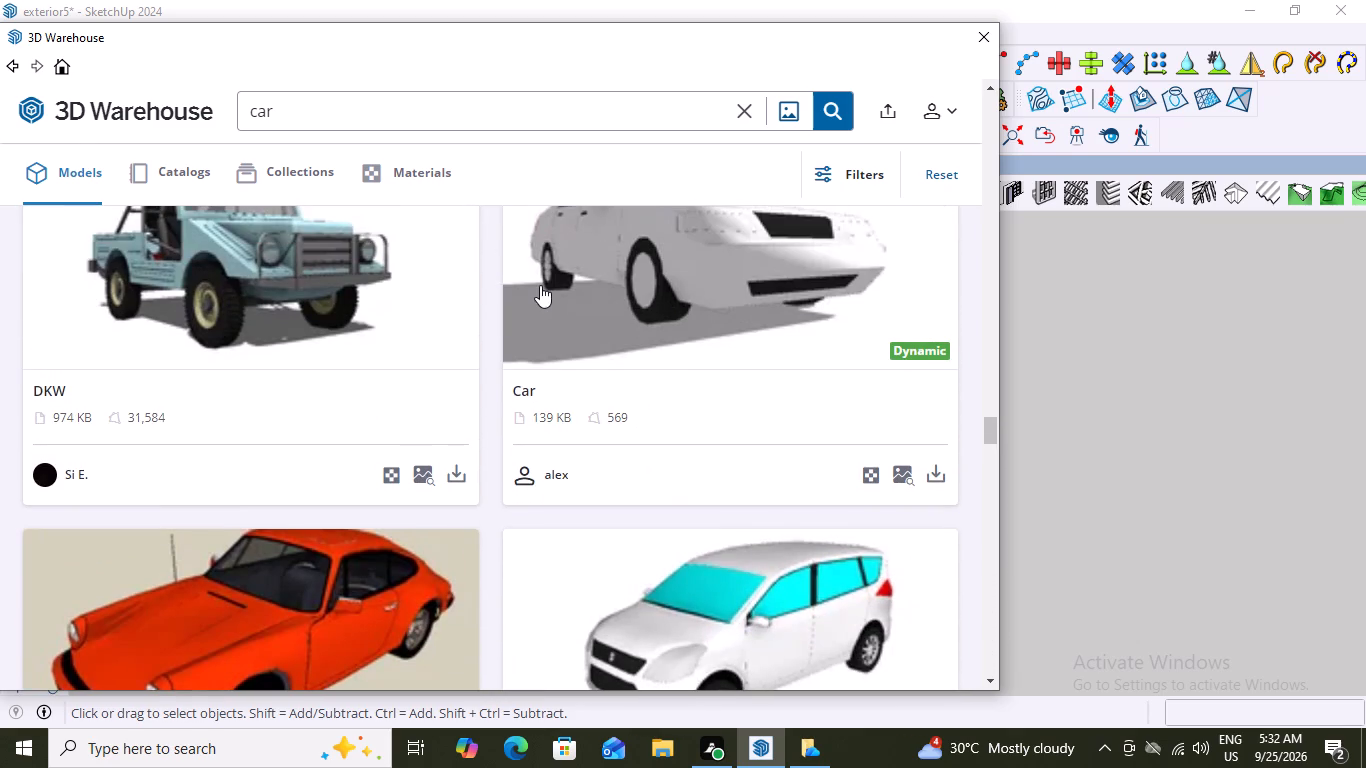
{"action": "scroll", "coordinate": [540, 285], "scroll_direction": "up", "scroll_amount": 7}
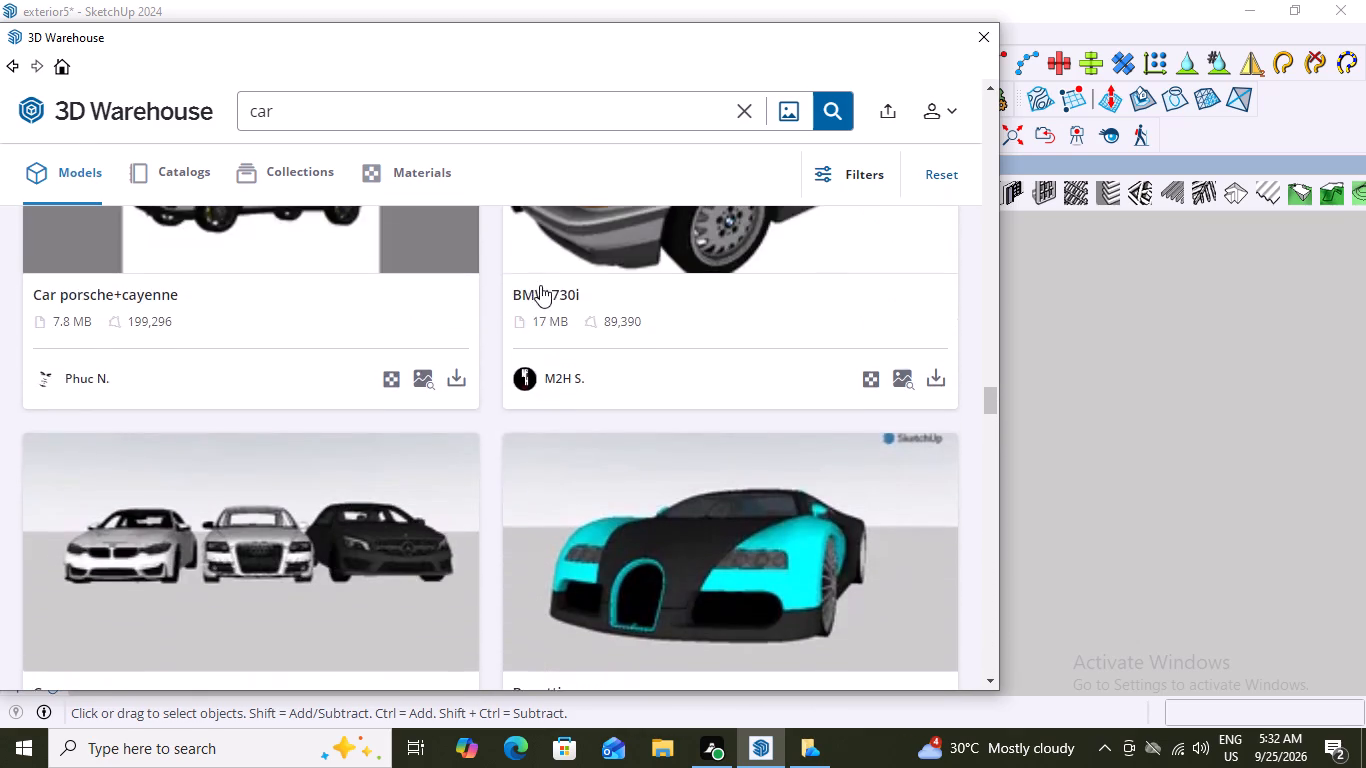
{"action": "scroll", "coordinate": [540, 285], "scroll_direction": "up", "scroll_amount": 11}
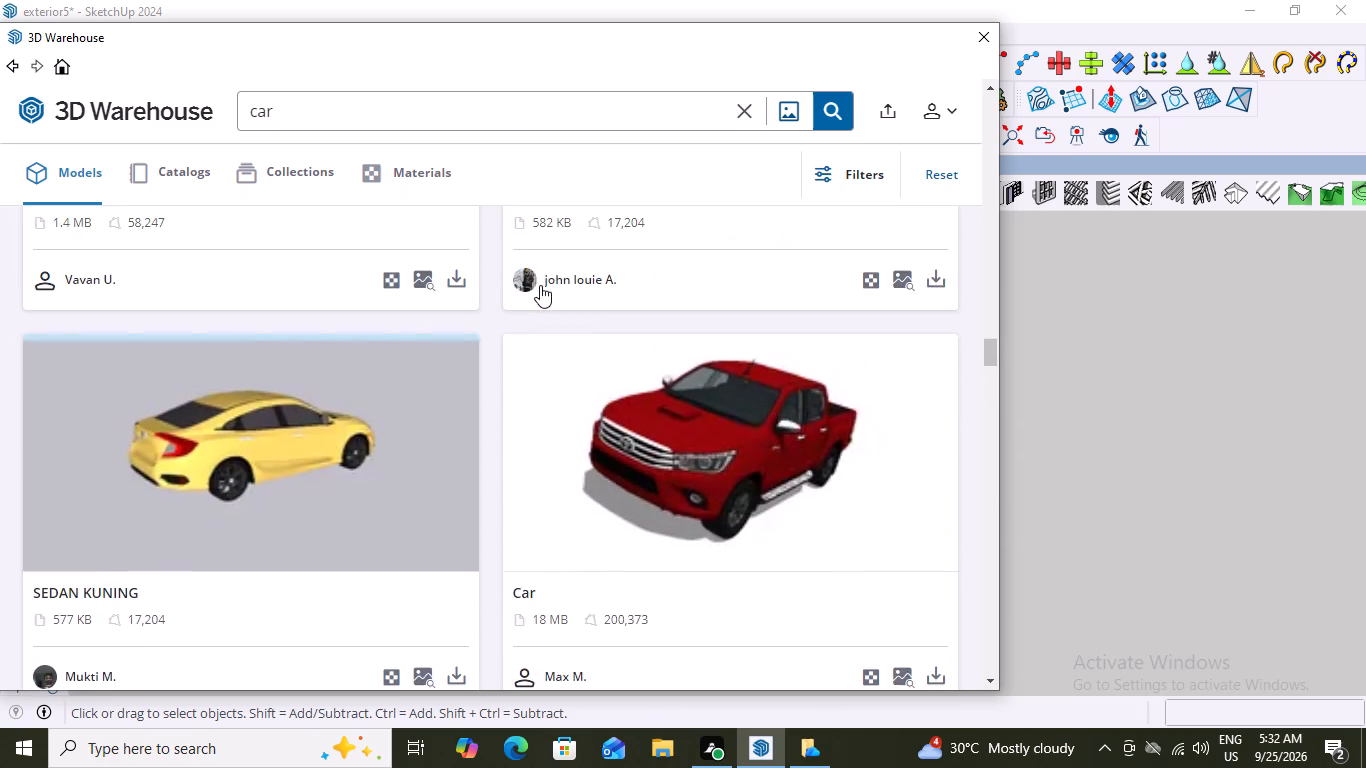
{"action": "scroll", "coordinate": [540, 285], "scroll_direction": "up", "scroll_amount": 5}
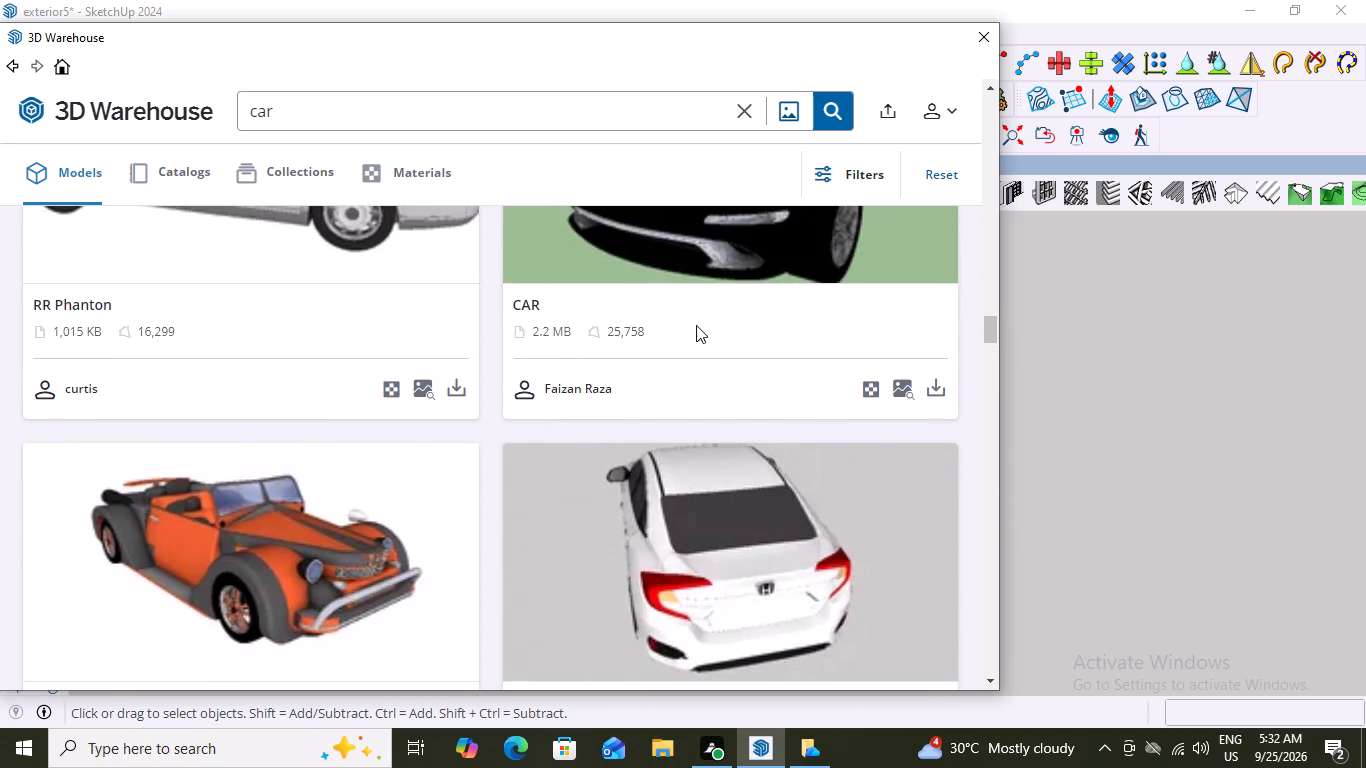
{"action": "scroll", "coordinate": [702, 325], "scroll_direction": "down", "scroll_amount": 4}
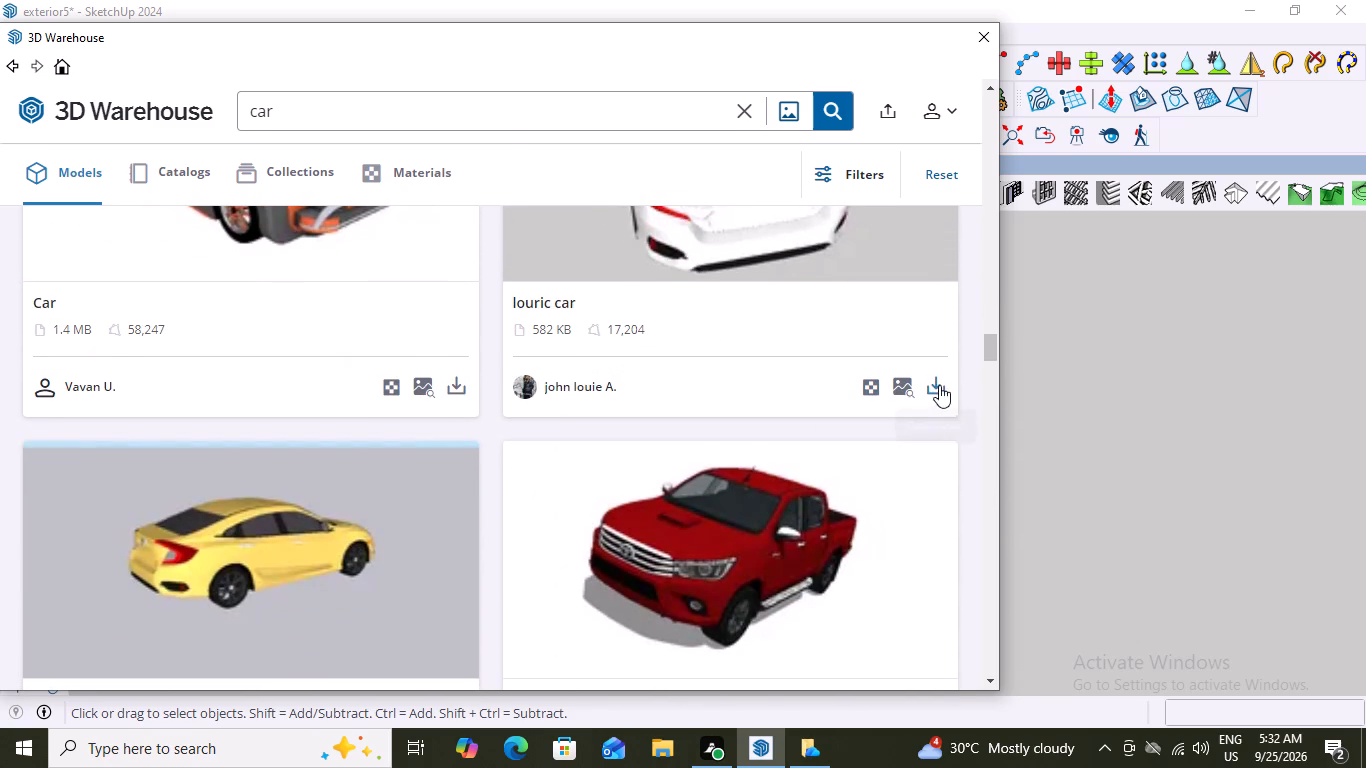
{"action": "left_click", "coordinate": [936, 384]}
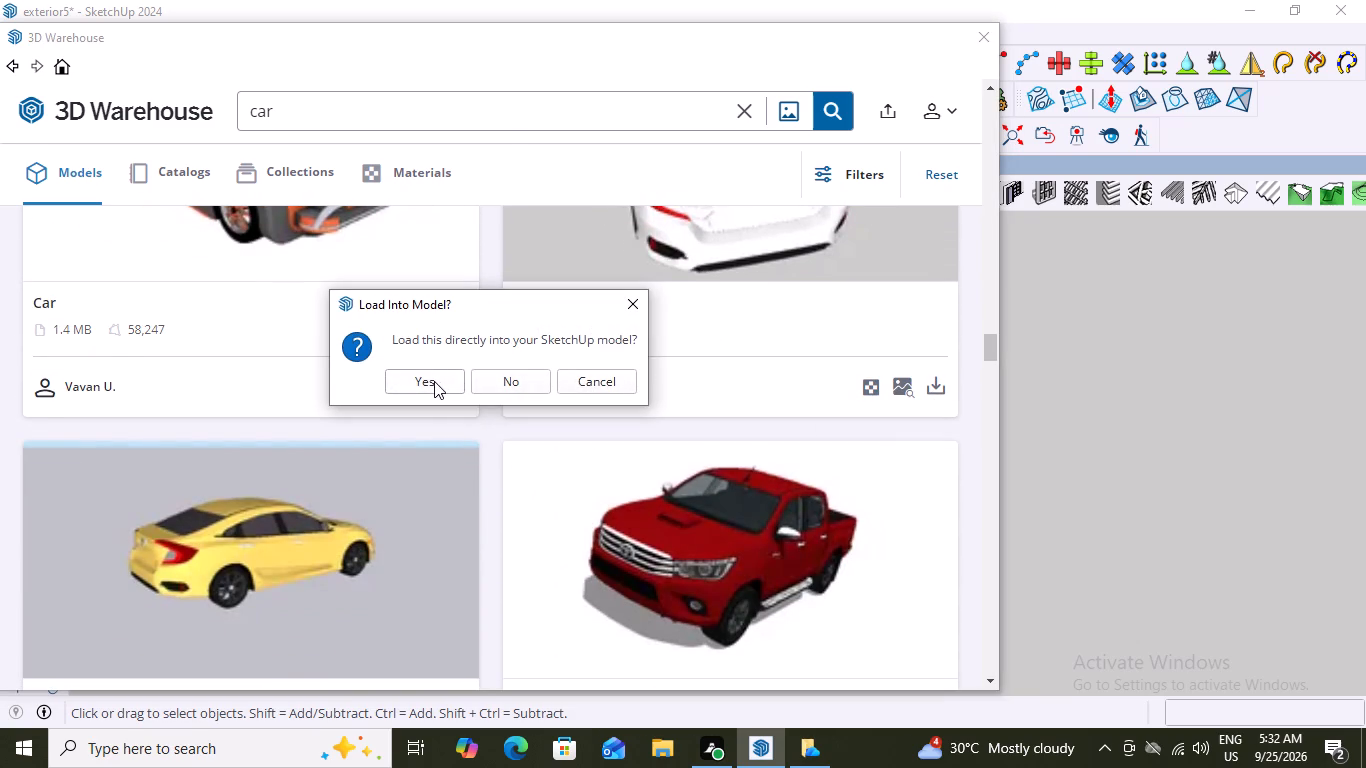
{"action": "left_click", "coordinate": [434, 381]}
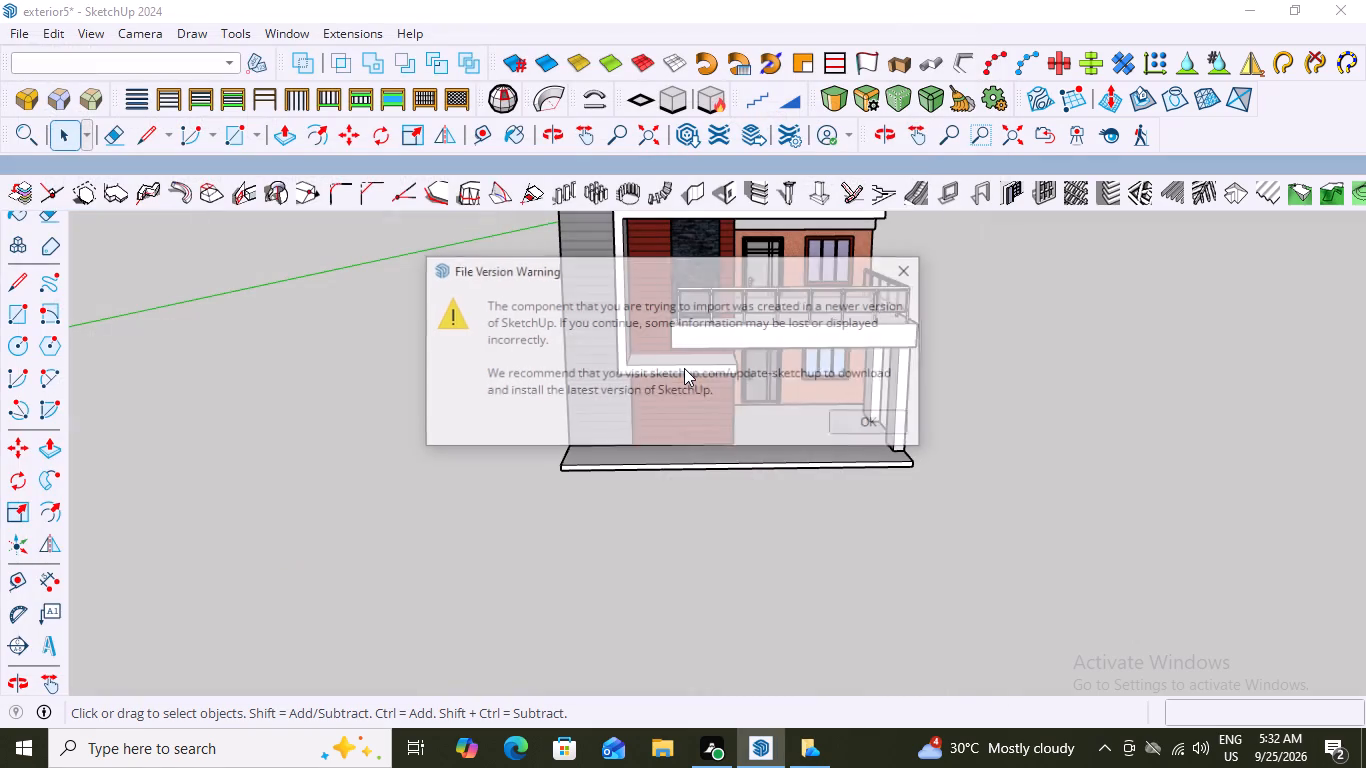
{"action": "left_click", "coordinate": [874, 423]}
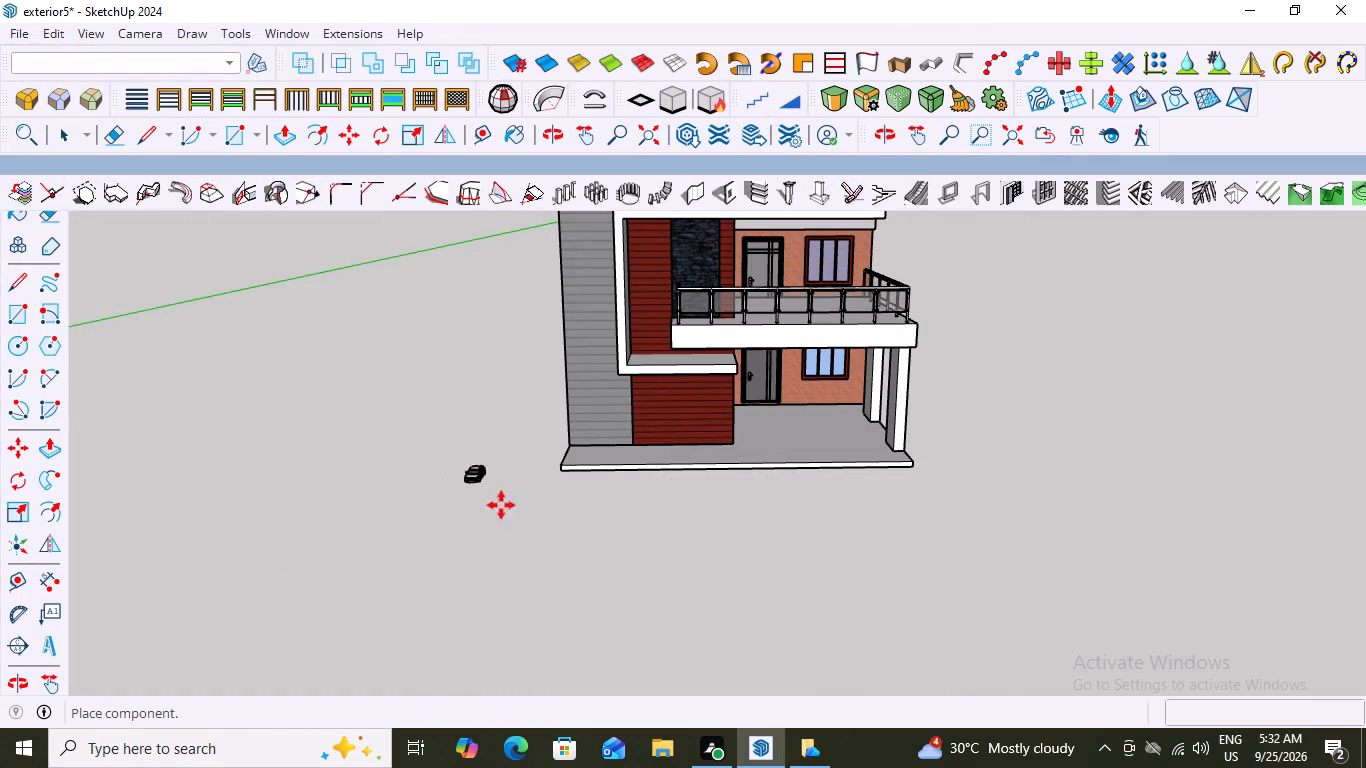
{"action": "scroll", "coordinate": [979, 487], "scroll_direction": "up", "scroll_amount": 8}
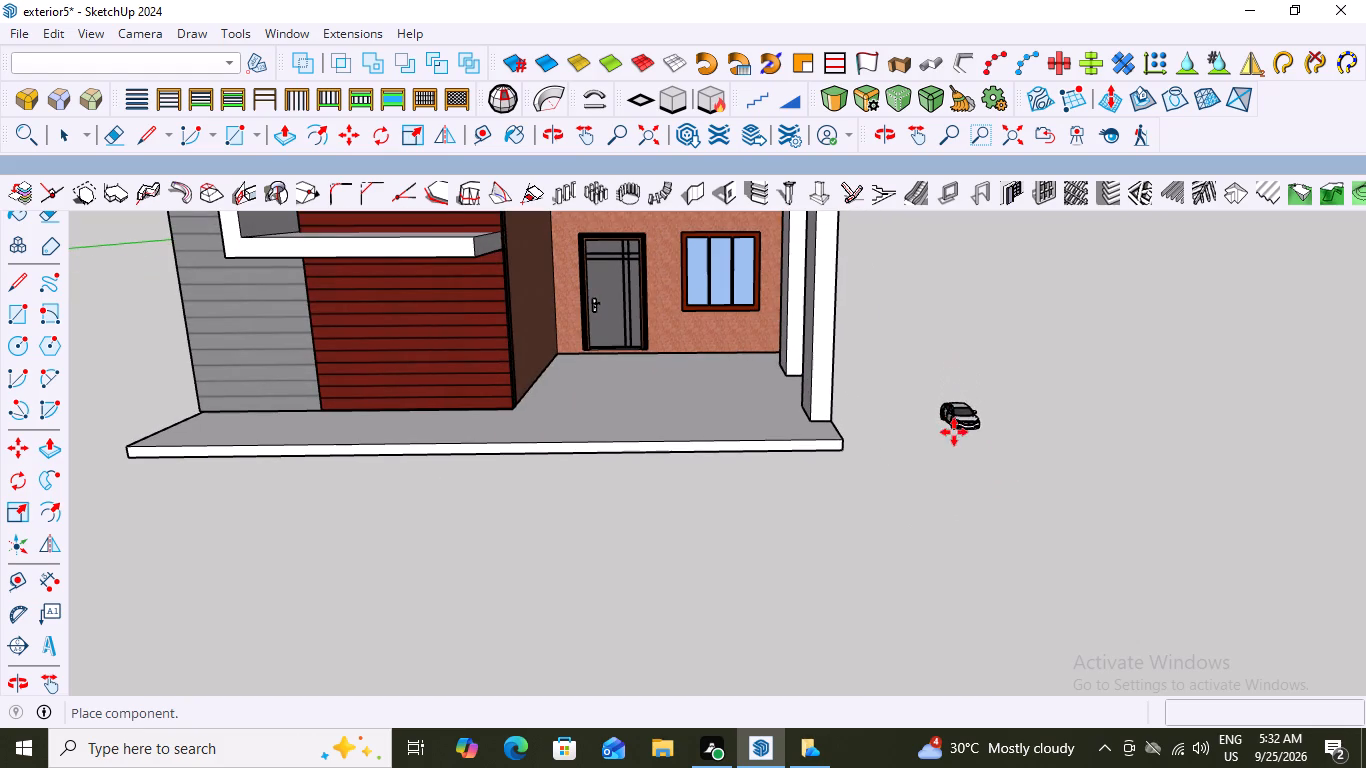
{"action": "left_click", "coordinate": [954, 432]}
Examine the placed white Honda car against the house's columns and base slab from different distances and angles.
{"action": "scroll", "coordinate": [982, 415], "scroll_direction": "up", "scroll_amount": 18}
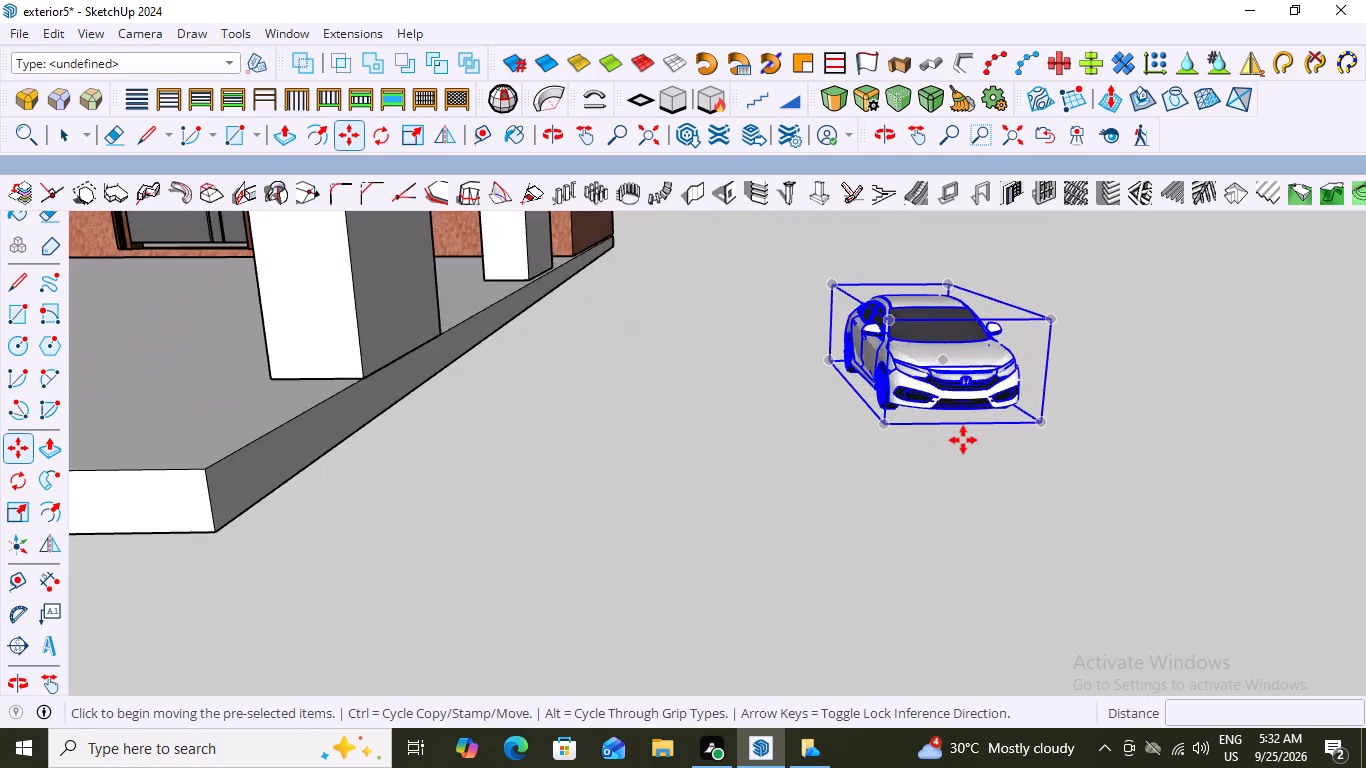
{"action": "scroll", "coordinate": [963, 440], "scroll_direction": "up", "scroll_amount": 4}
{"action": "key", "text": "space"}
{"action": "left_click", "coordinate": [796, 421]}
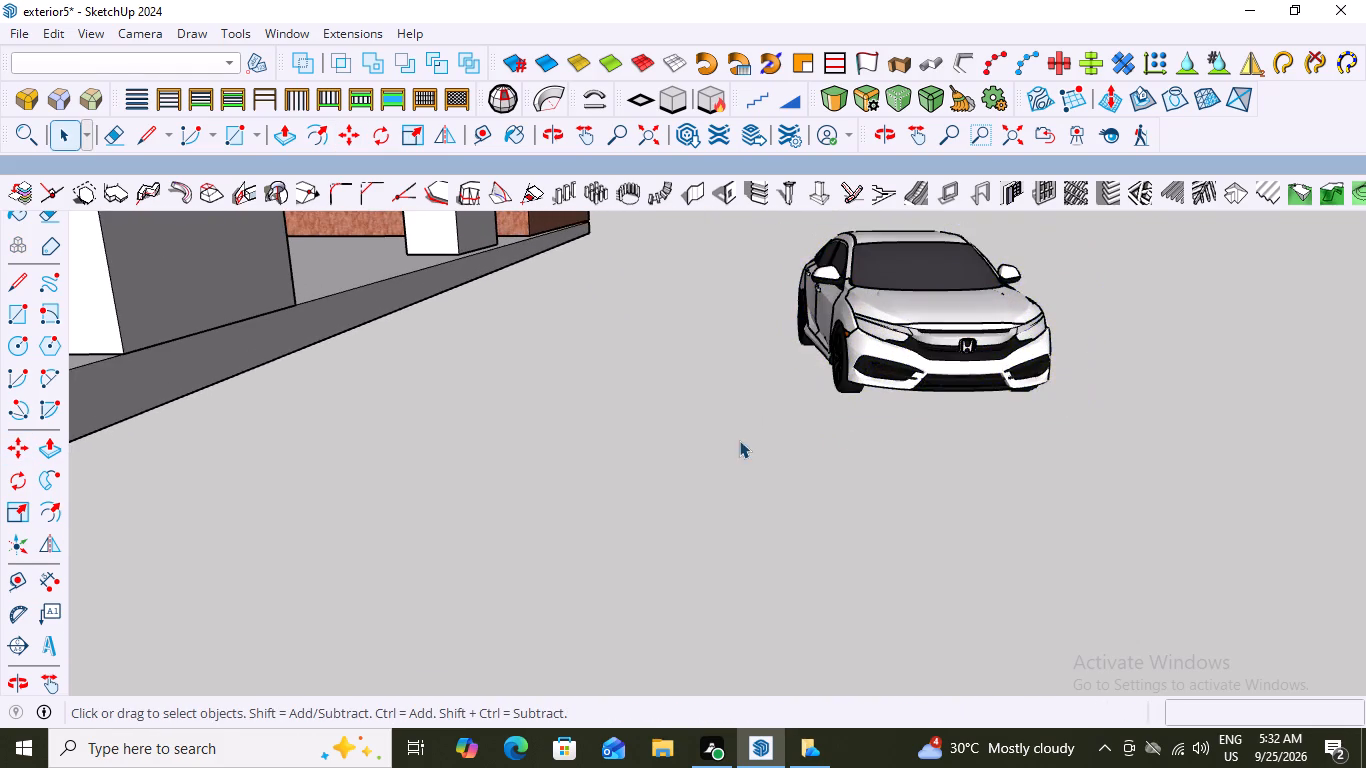
{"action": "scroll", "coordinate": [722, 425], "scroll_direction": "down", "scroll_amount": 8}
{"action": "middle_click_drag", "start_coordinate": [789, 427], "coordinate": [839, 428]}
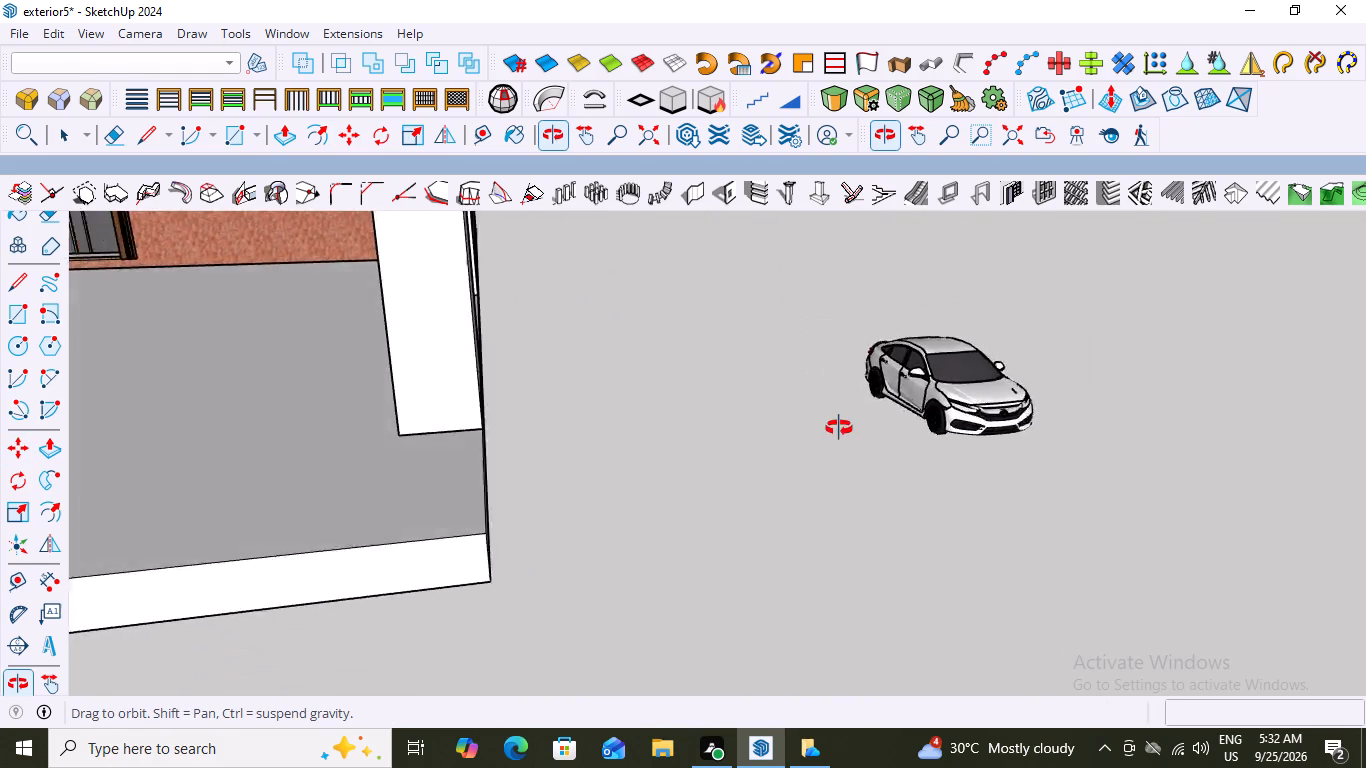
{"action": "middle_click_drag", "start_coordinate": [839, 428], "coordinate": [833, 424]}
{"action": "scroll", "coordinate": [911, 376], "scroll_direction": "up", "scroll_amount": 4}
Rotate the white car 180° about its lower corner on the ground plane, turning its rear toward the front of the scene.
{"action": "left_click", "coordinate": [888, 361]}
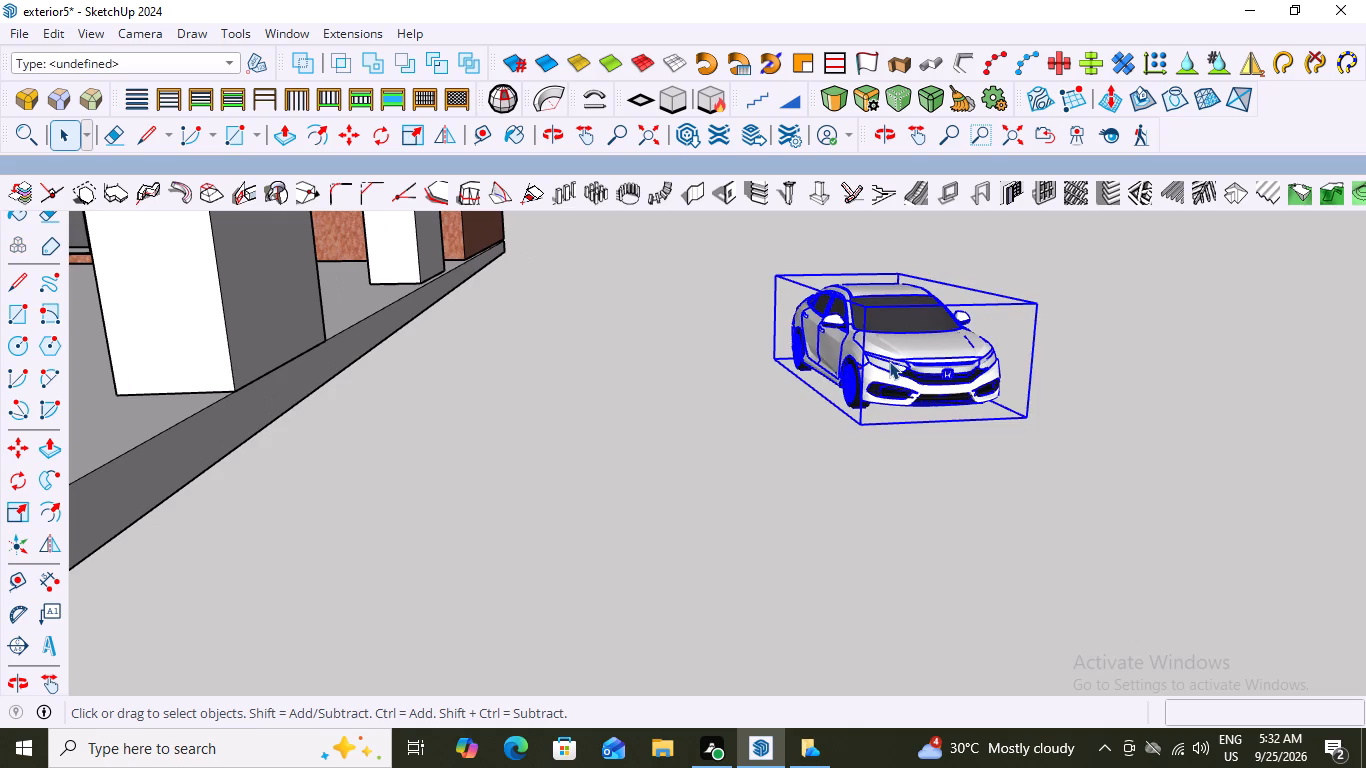
{"action": "scroll", "coordinate": [774, 418], "scroll_direction": "down", "scroll_amount": 3}
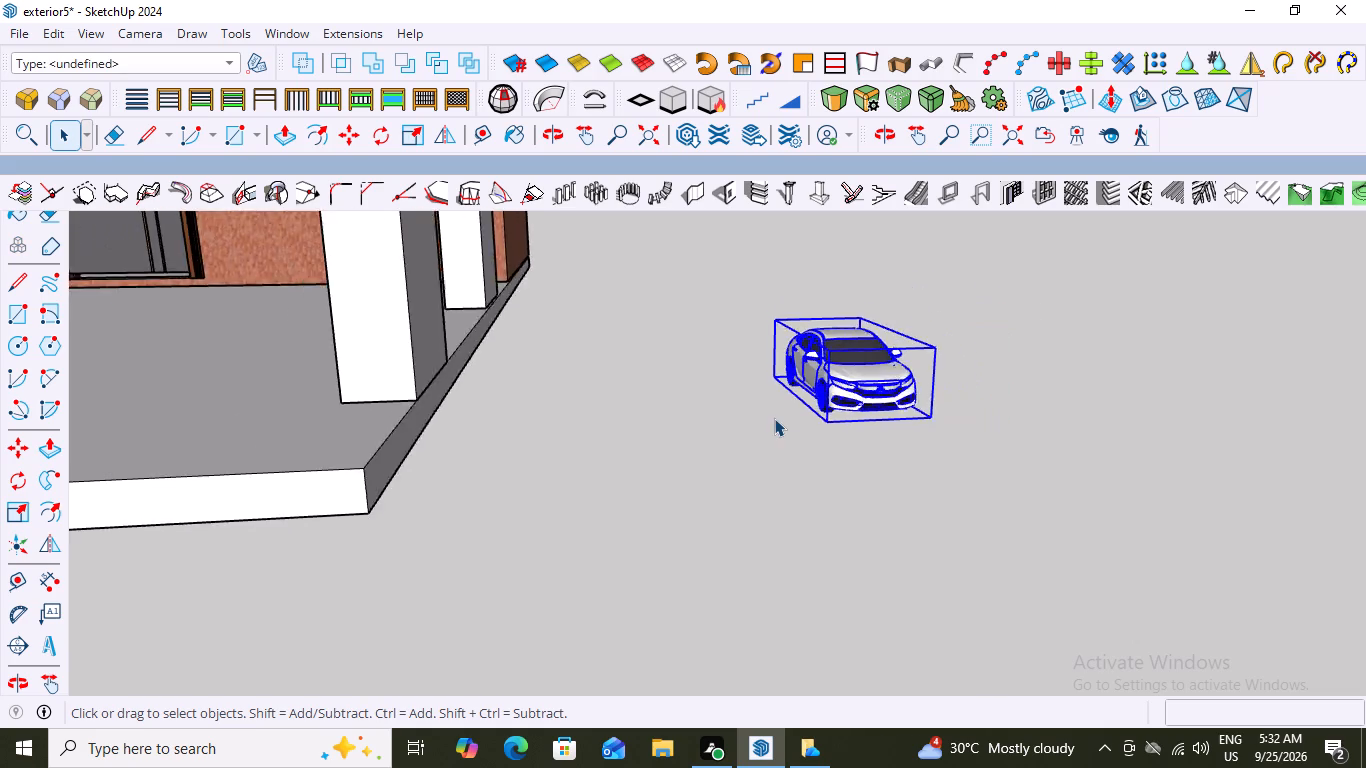
{"action": "scroll", "coordinate": [774, 418], "scroll_direction": "down", "scroll_amount": 12}
{"action": "key", "text": "q"}
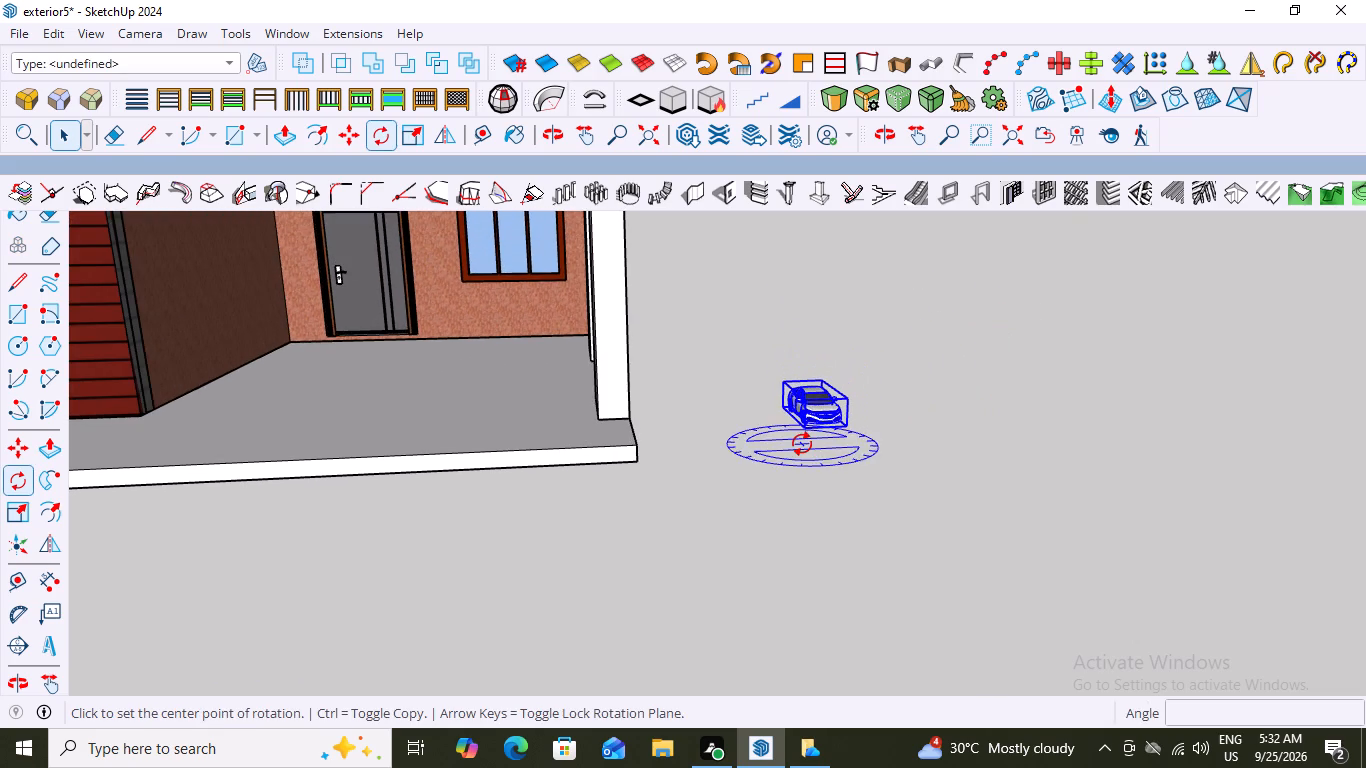
{"action": "scroll", "coordinate": [820, 430], "scroll_direction": "up", "scroll_amount": 3}
{"action": "left_click", "coordinate": [797, 426]}
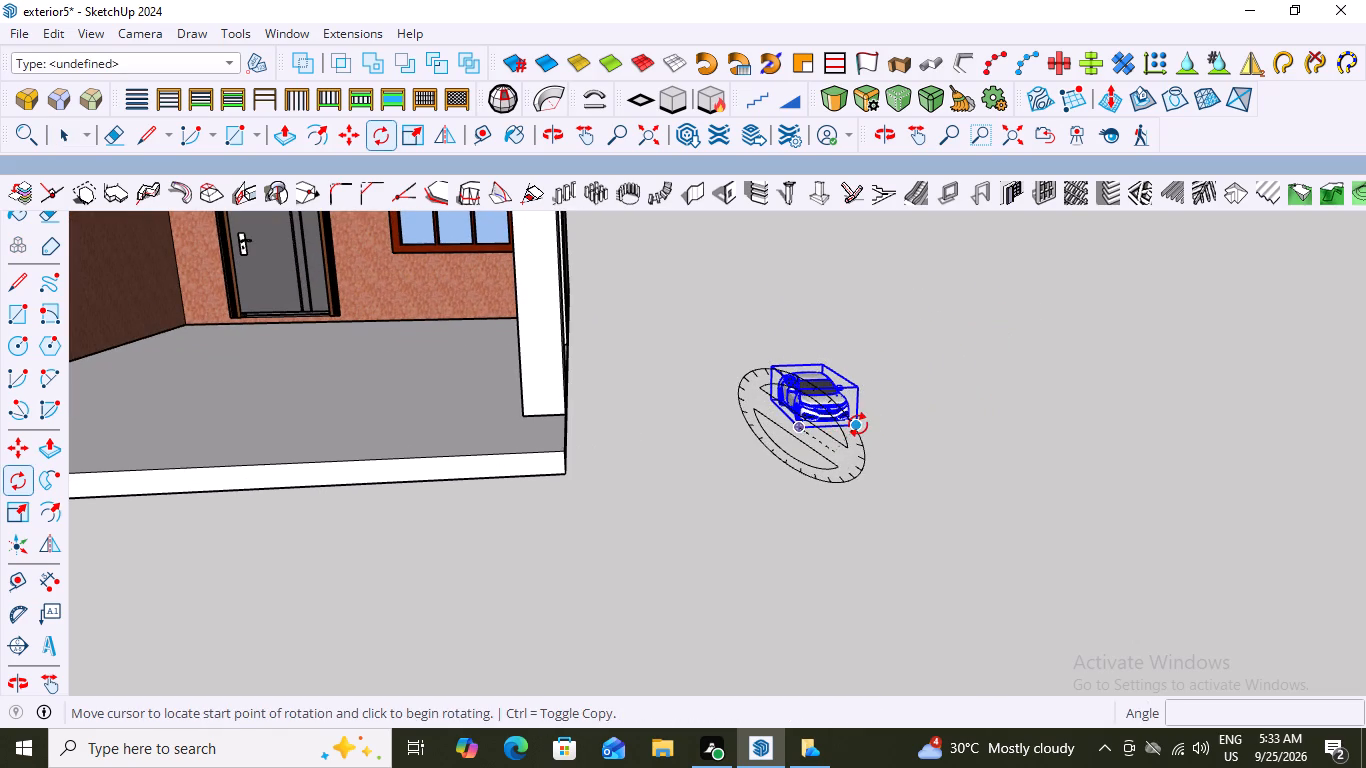
{"action": "left_click", "coordinate": [858, 425]}
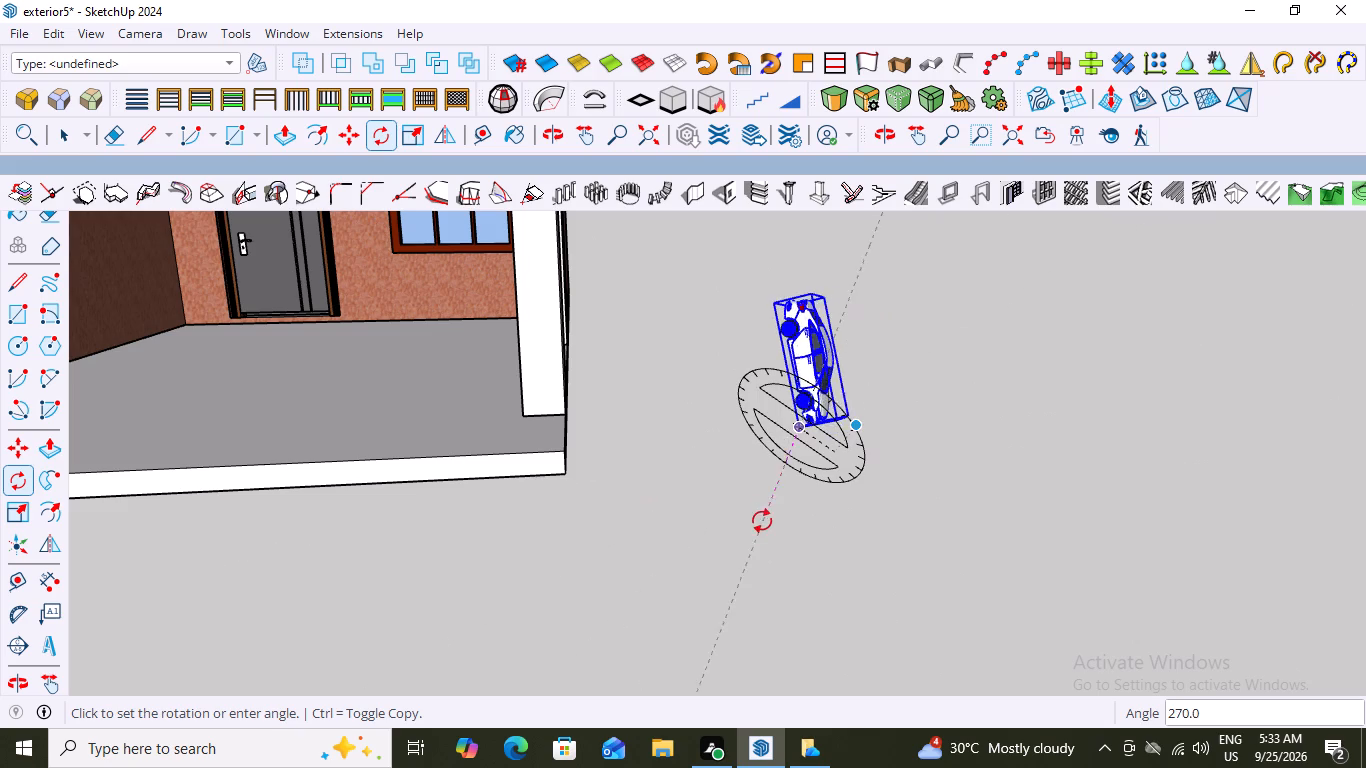
{"action": "key", "text": "Escape"}
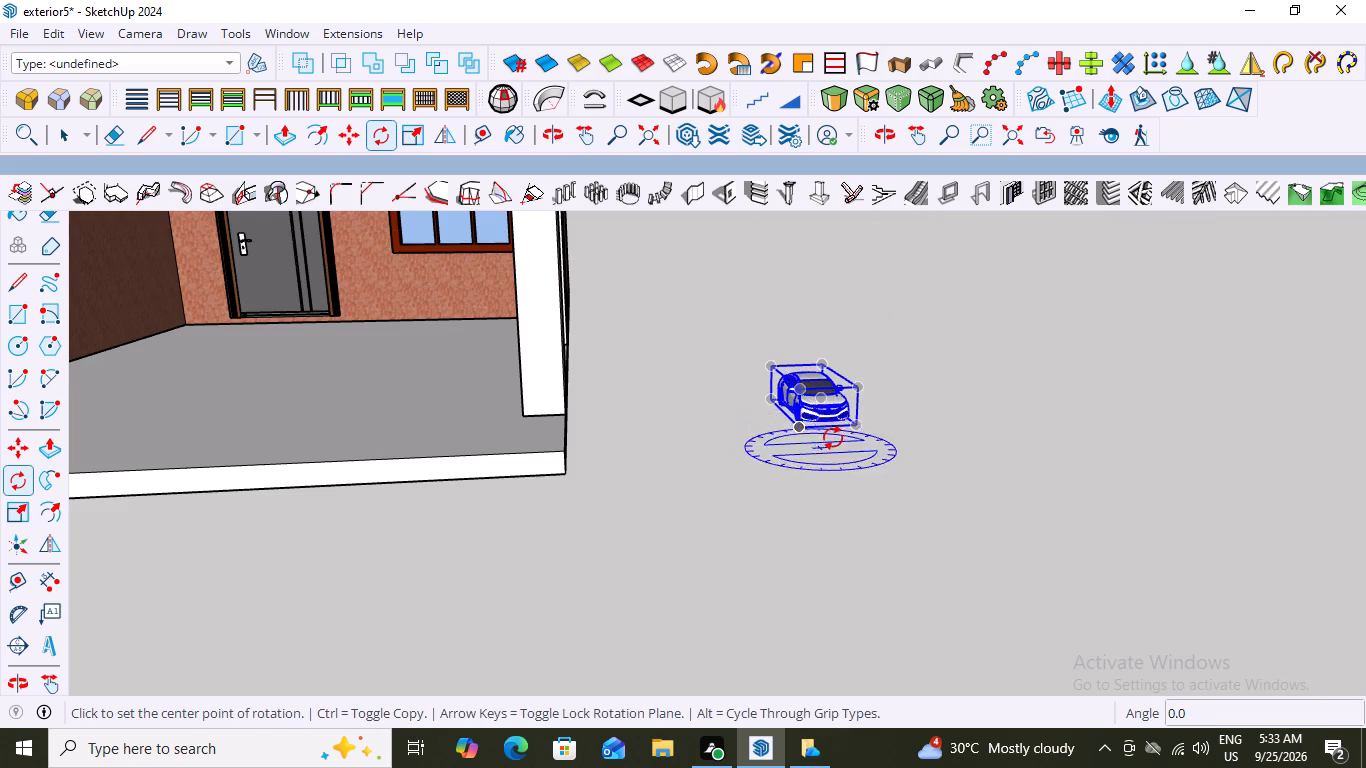
{"action": "scroll", "coordinate": [833, 438], "scroll_direction": "up", "scroll_amount": 6}
{"action": "left_click", "coordinate": [778, 418]}
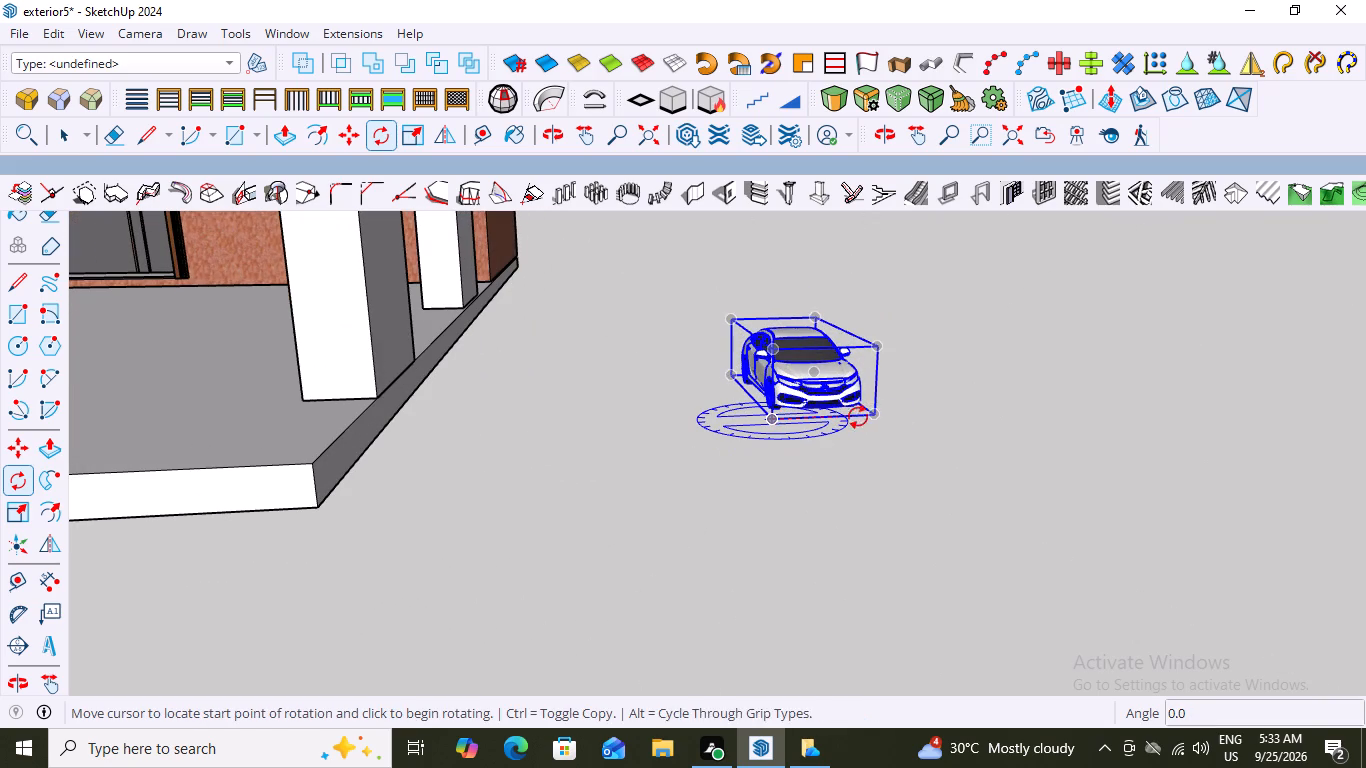
{"action": "left_click", "coordinate": [878, 416]}
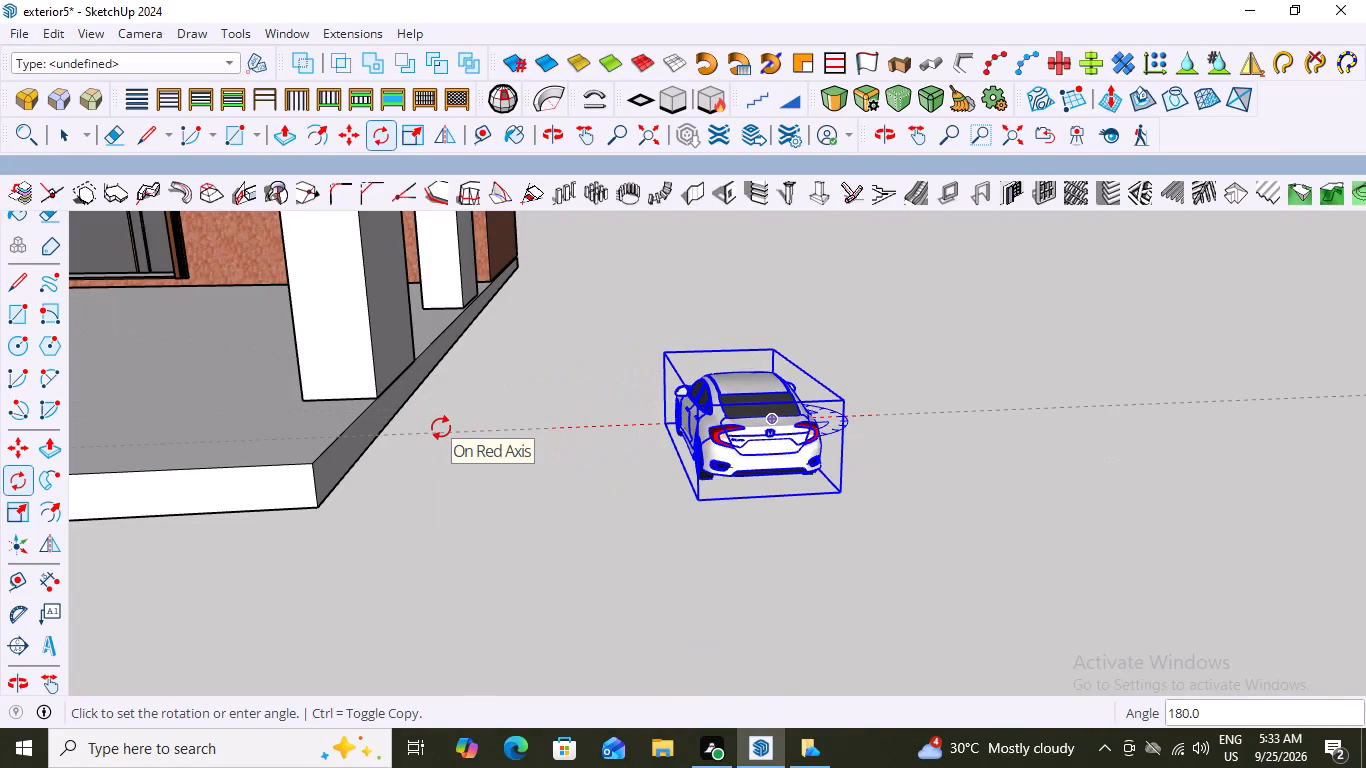
{"action": "type", "text": "180"}
{"action": "key", "text": "Return"}
{"action": "key", "text": "space"}
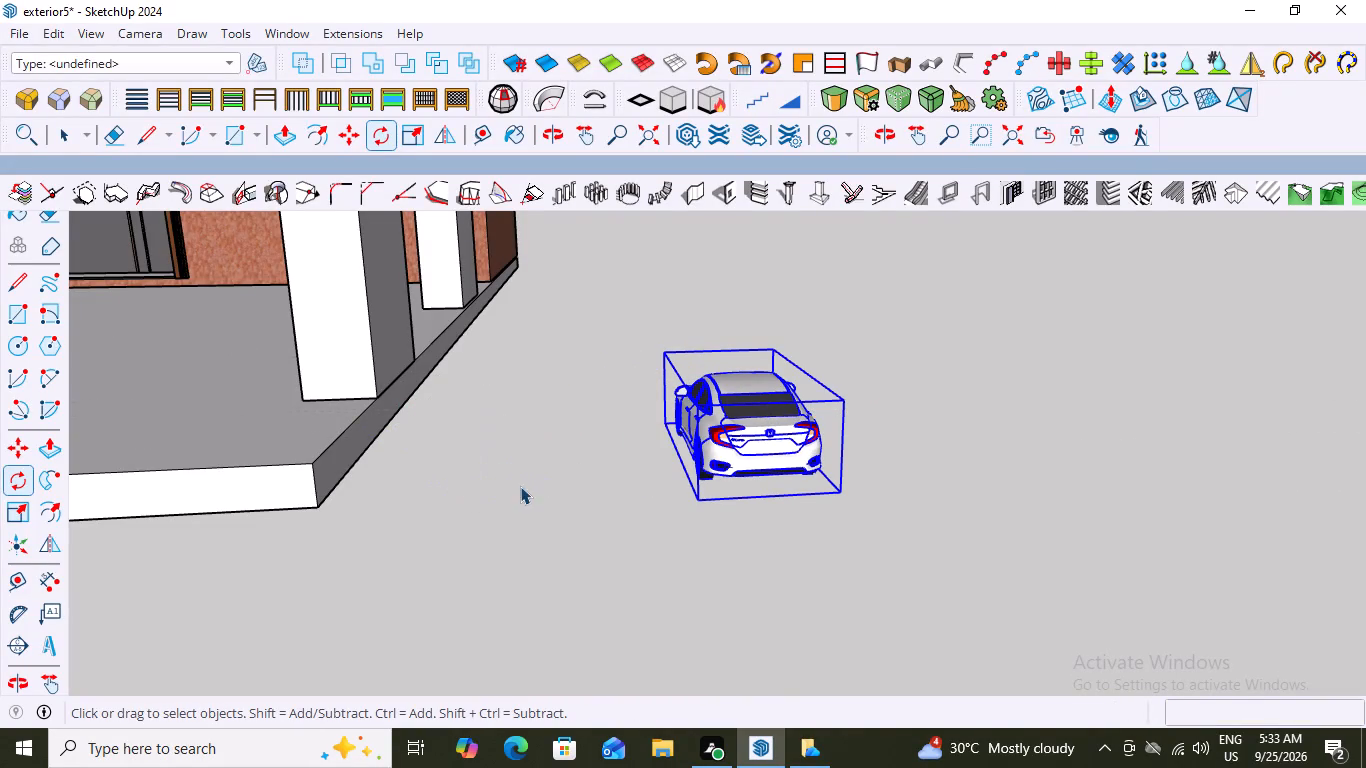
Enlarge the car uniformly about its opposite corner with the Scale tool.
{"action": "scroll", "coordinate": [619, 456], "scroll_direction": "down", "scroll_amount": 9}
{"action": "scroll", "coordinate": [676, 501], "scroll_direction": "up", "scroll_amount": 10}
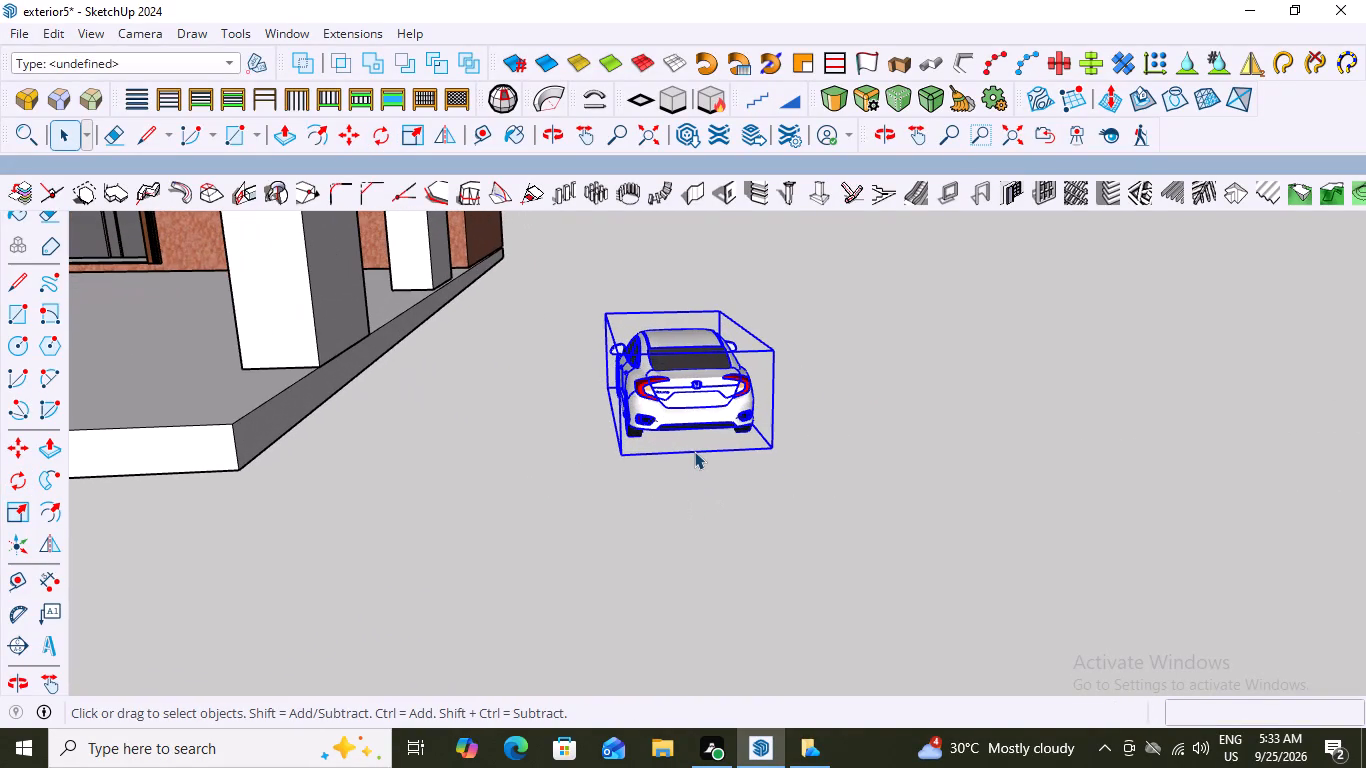
{"action": "key", "text": "s"}
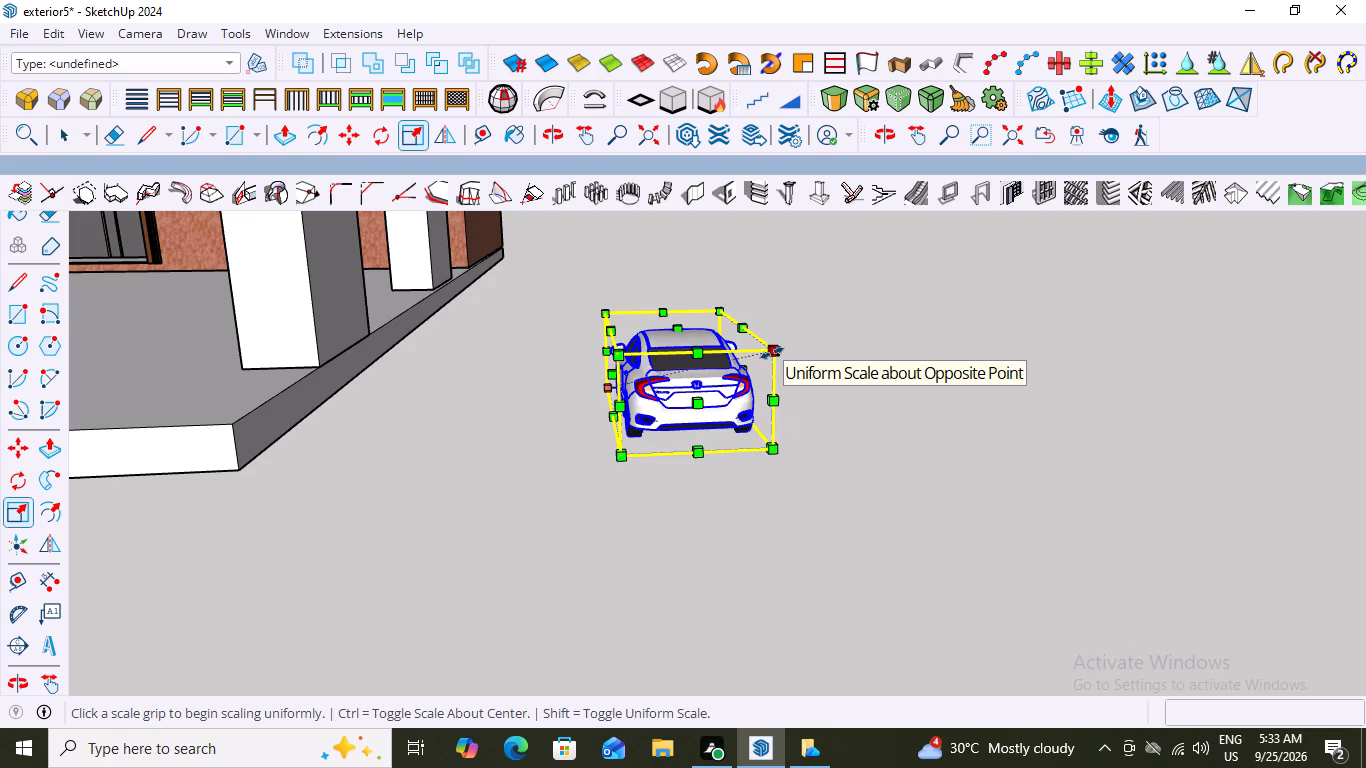
{"action": "left_click_drag", "start_coordinate": [772, 353], "coordinate": [805, 238]}
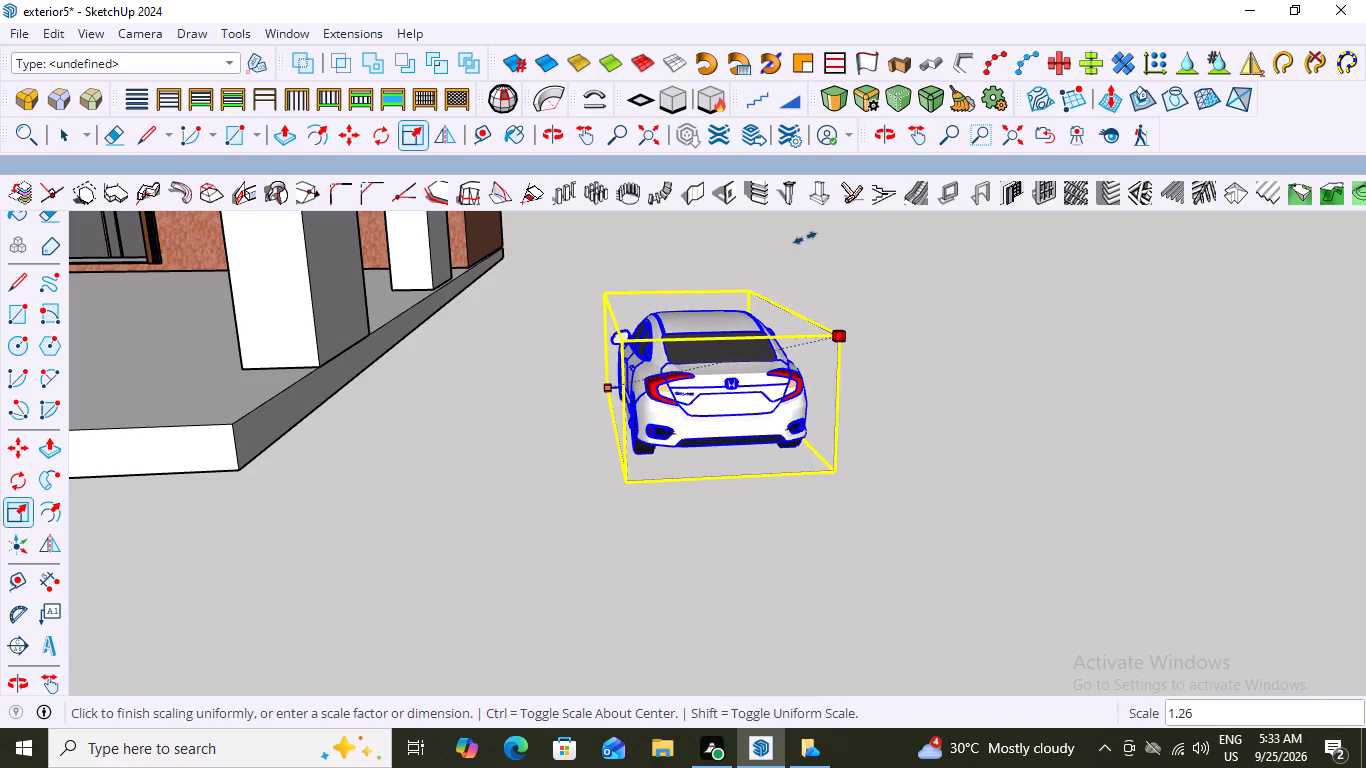
{"action": "left_click_drag", "start_coordinate": [805, 238], "coordinate": [828, 216]}
{"action": "key", "text": "space"}
{"action": "left_click", "coordinate": [947, 350]}
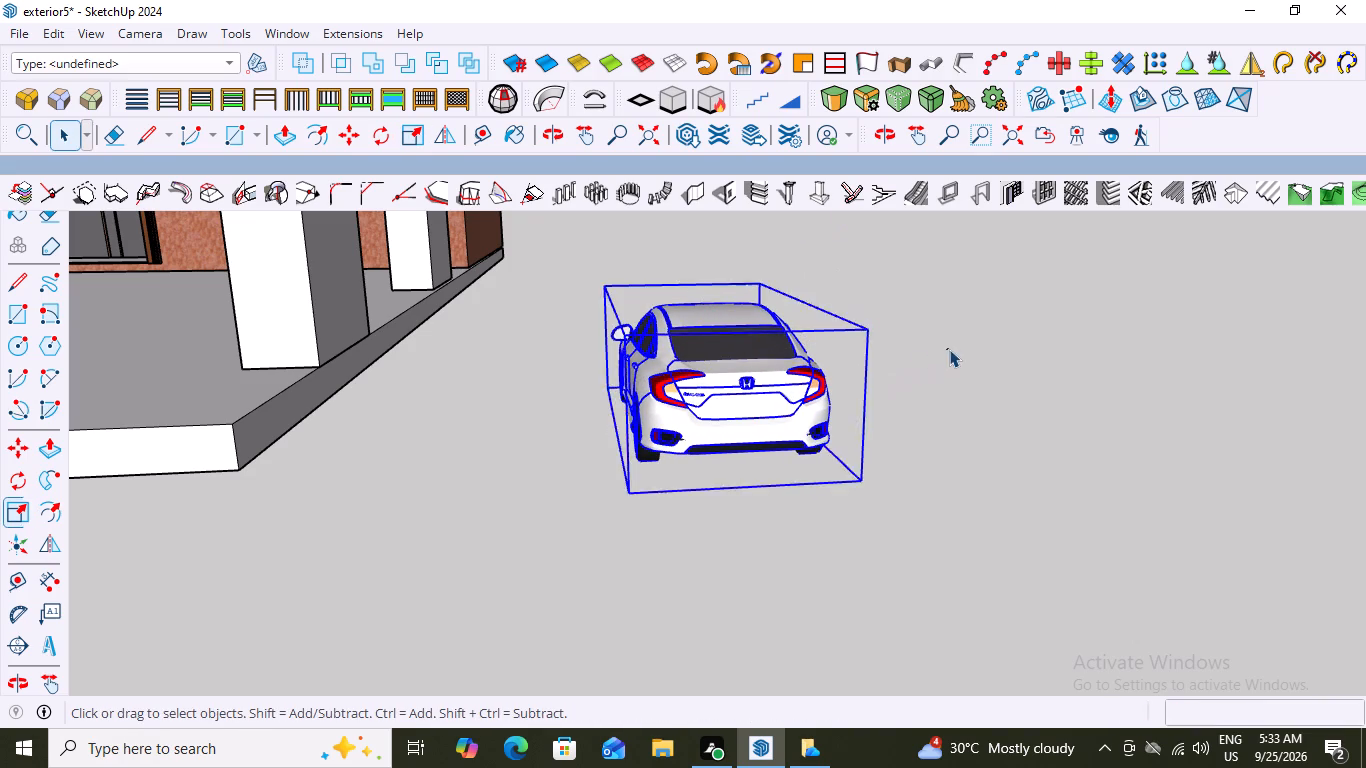
Examine the enlarged car's size and position against the porch, columns and whole house.
{"action": "scroll", "coordinate": [809, 458], "scroll_direction": "down", "scroll_amount": 7}
{"action": "middle_click_drag", "start_coordinate": [601, 508], "coordinate": [651, 513]}
{"action": "scroll", "coordinate": [653, 511], "scroll_direction": "down", "scroll_amount": 7}
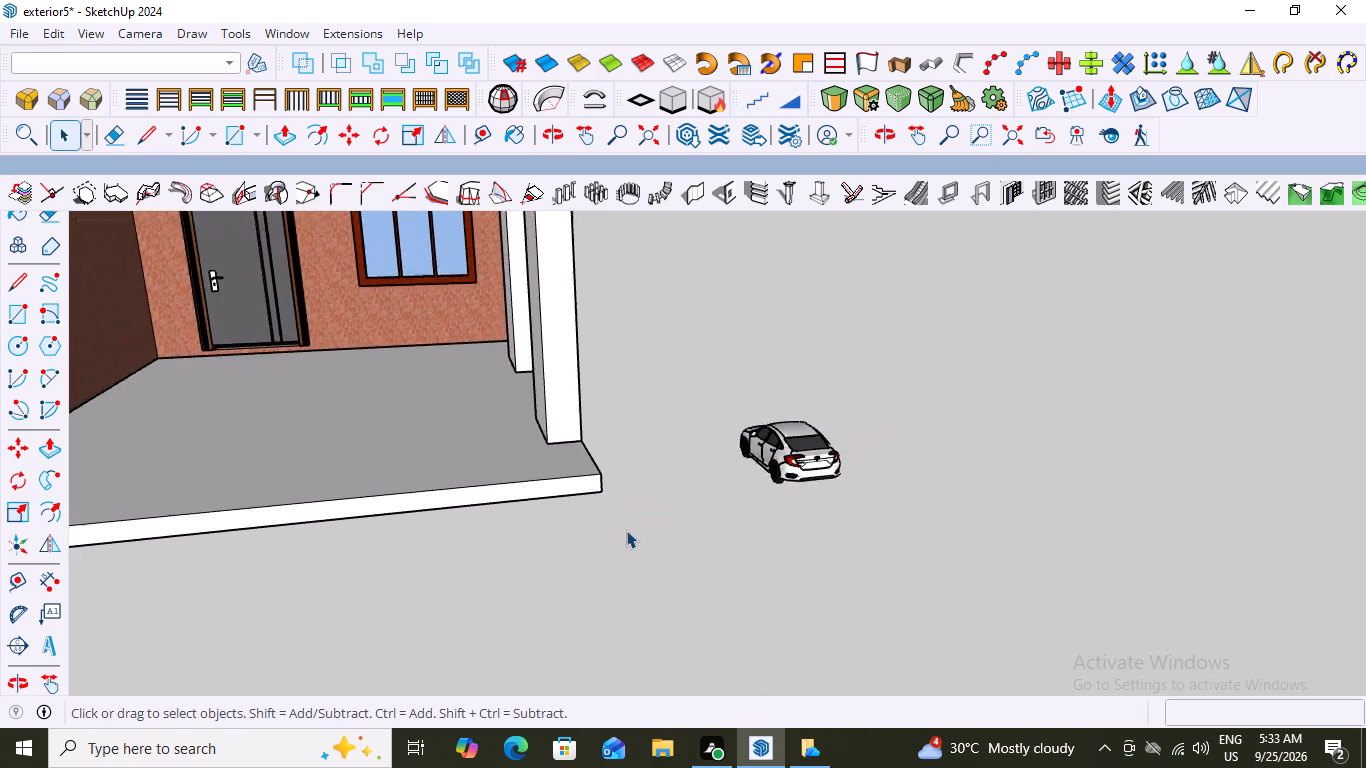
{"action": "scroll", "coordinate": [626, 530], "scroll_direction": "down", "scroll_amount": 11}
{"action": "scroll", "coordinate": [623, 534], "scroll_direction": "up", "scroll_amount": 2}
{"action": "scroll", "coordinate": [628, 528], "scroll_direction": "down", "scroll_amount": 5}
{"action": "middle_click_drag", "start_coordinate": [484, 562], "coordinate": [437, 485]}
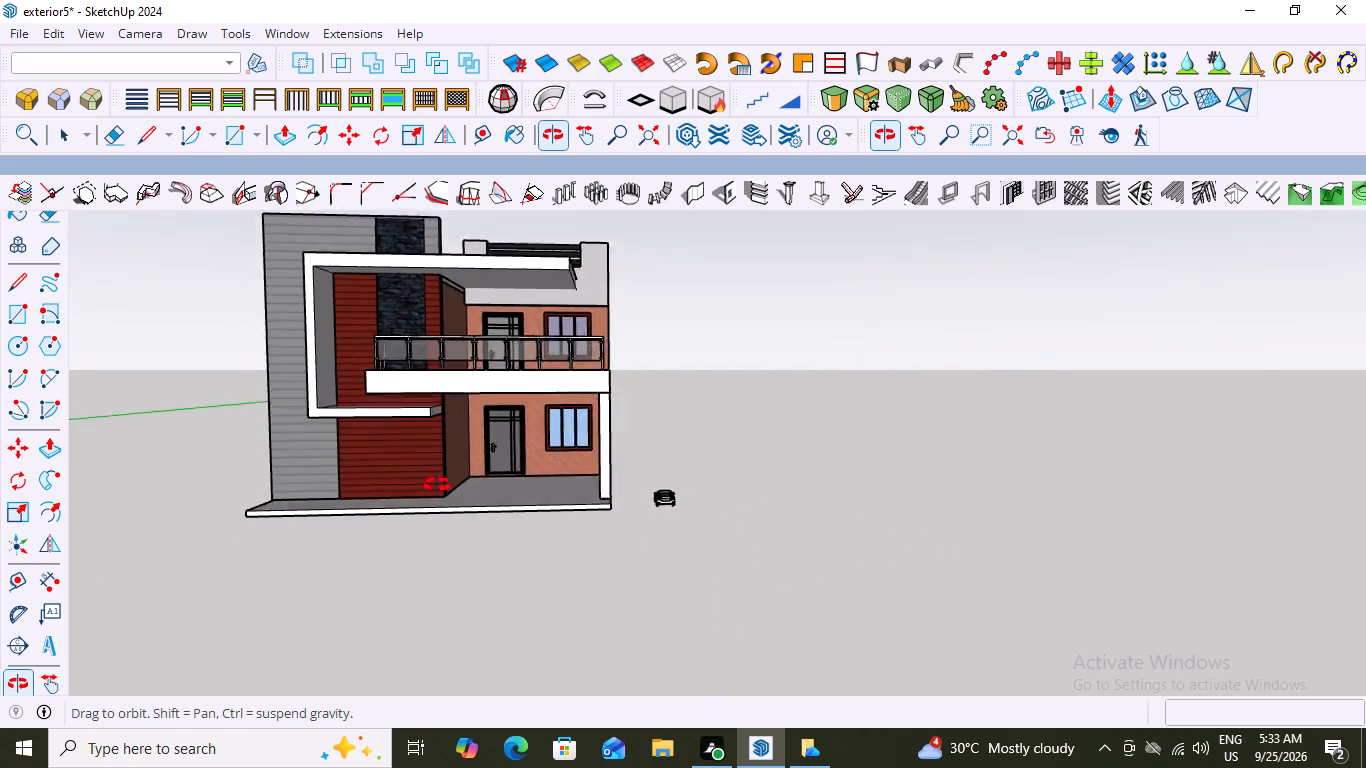
{"action": "middle_click_drag", "start_coordinate": [437, 485], "coordinate": [441, 484]}
{"action": "scroll", "coordinate": [752, 511], "scroll_direction": "up", "scroll_amount": 4}
{"action": "scroll", "coordinate": [611, 515], "scroll_direction": "up", "scroll_amount": 6}
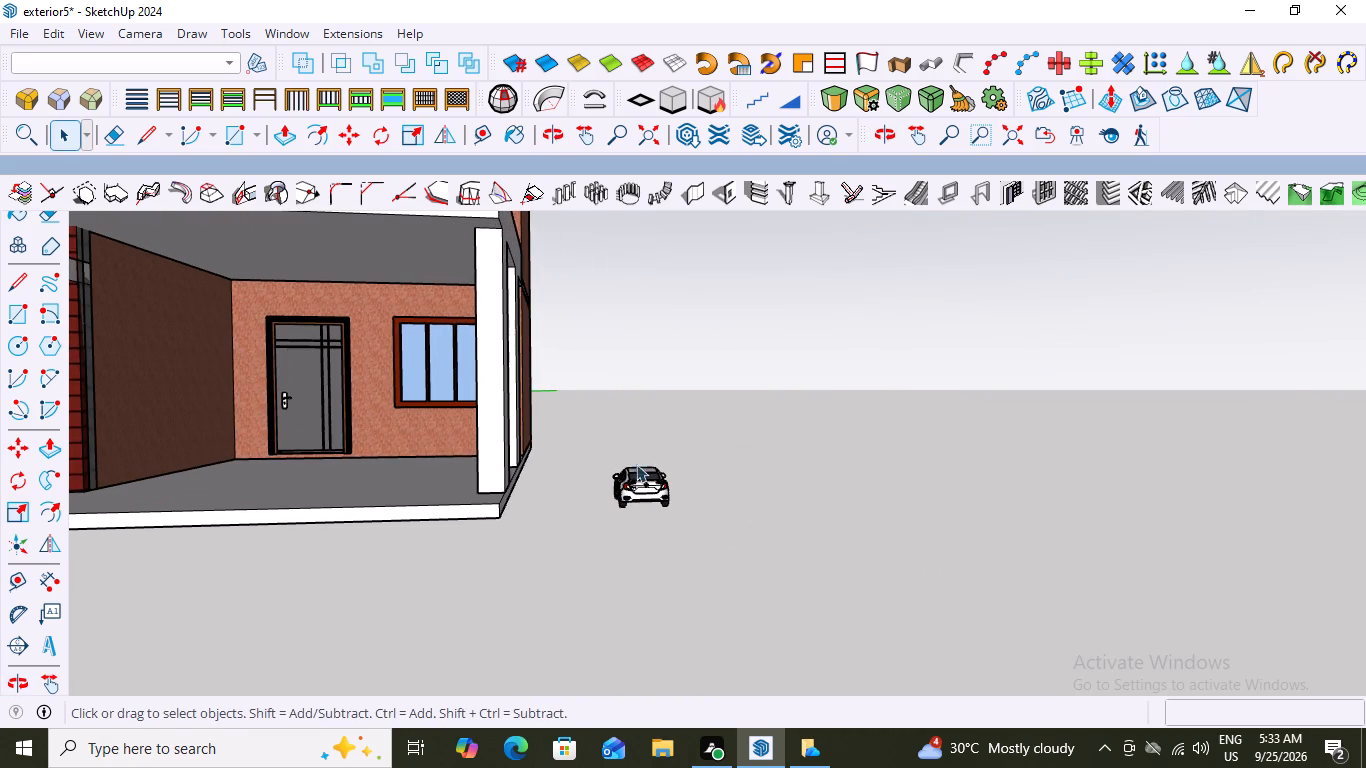
{"action": "left_click", "coordinate": [775, 412]}
{"action": "scroll", "coordinate": [644, 497], "scroll_direction": "up", "scroll_amount": 7}
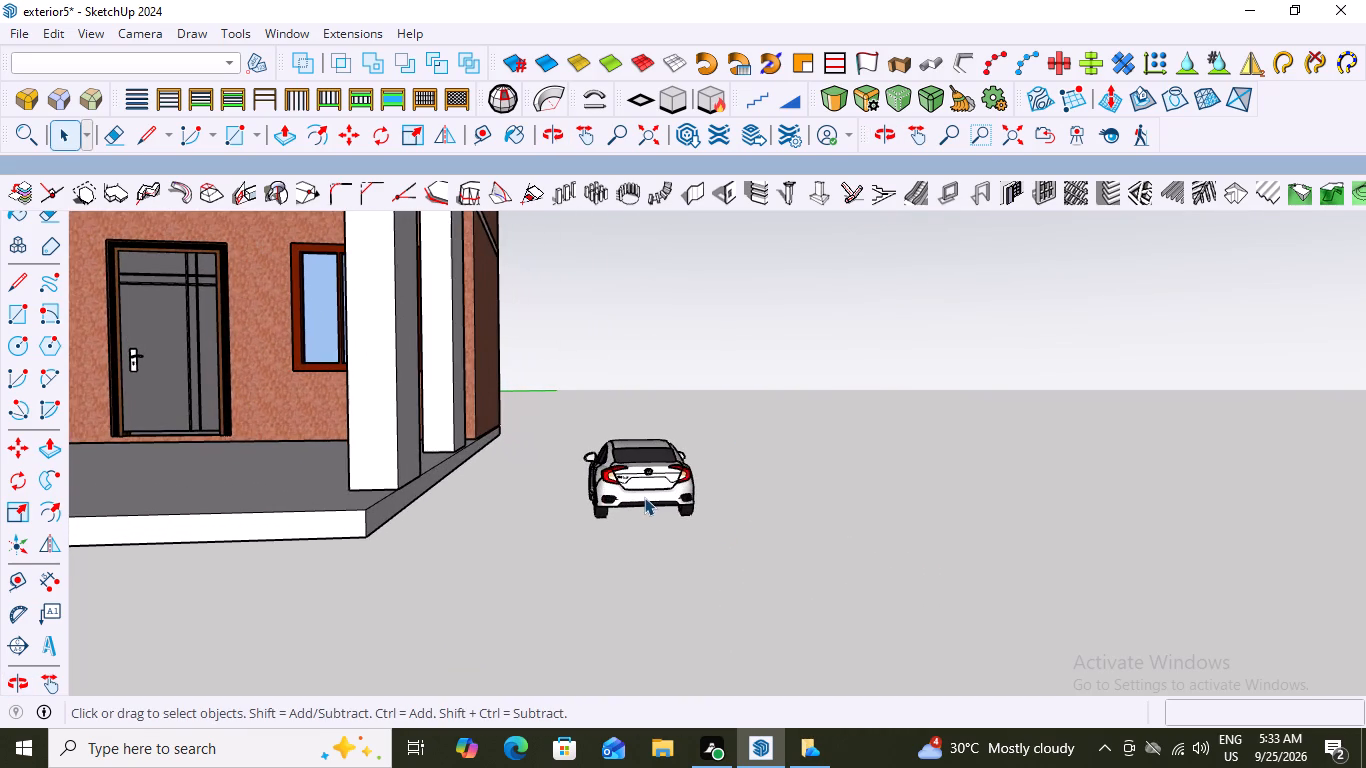
{"action": "left_click", "coordinate": [790, 389]}
Move the car about 11' 6" onto the porch slab, in front of the ground-floor window and beside the columns.
{"action": "left_click", "coordinate": [663, 490]}
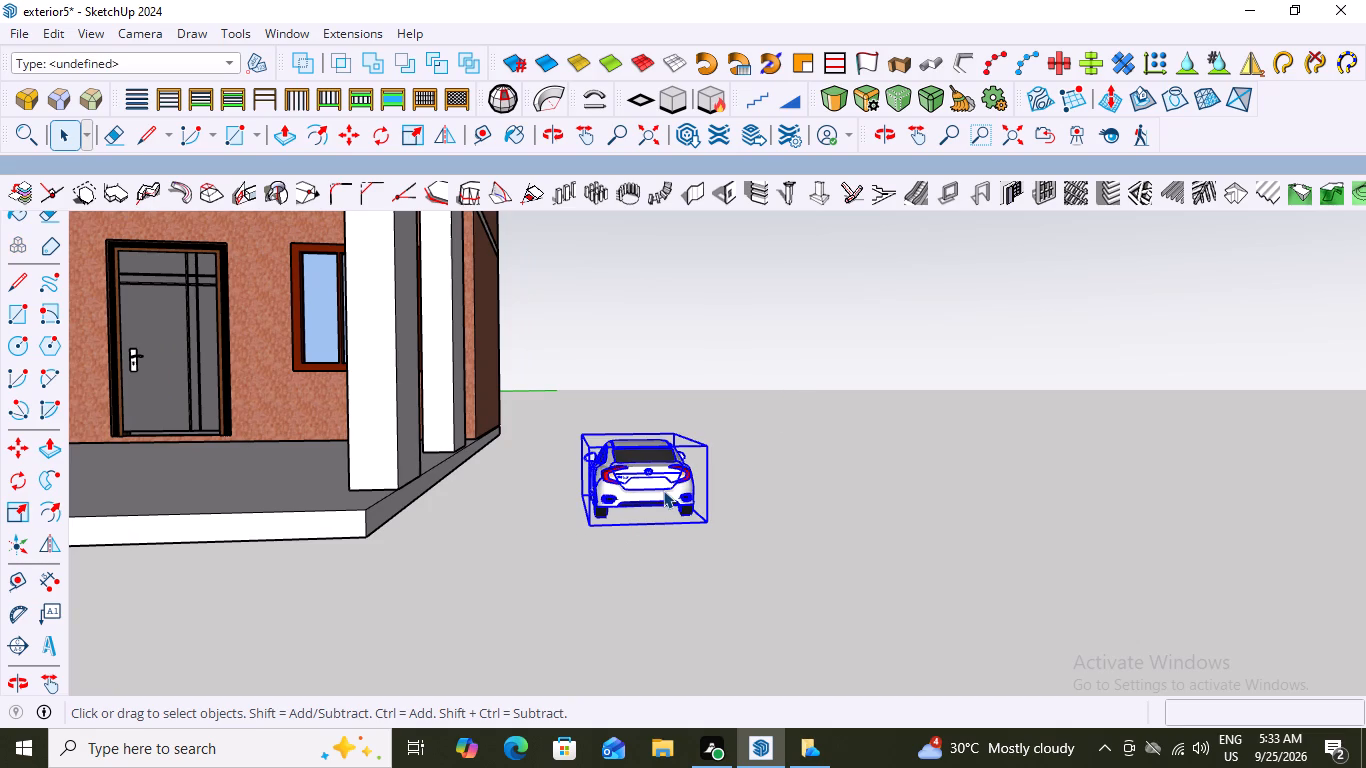
{"action": "key", "text": "m"}
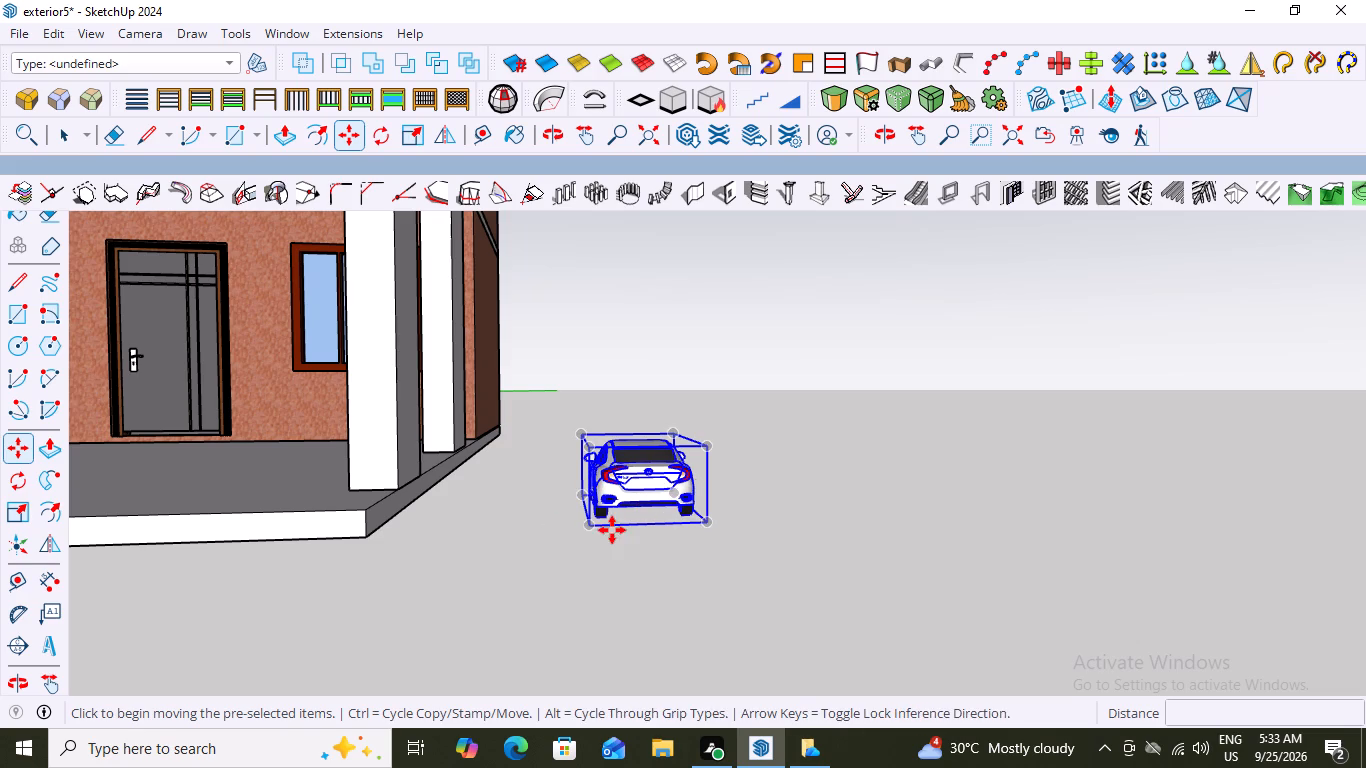
{"action": "scroll", "coordinate": [593, 527], "scroll_direction": "up", "scroll_amount": 3}
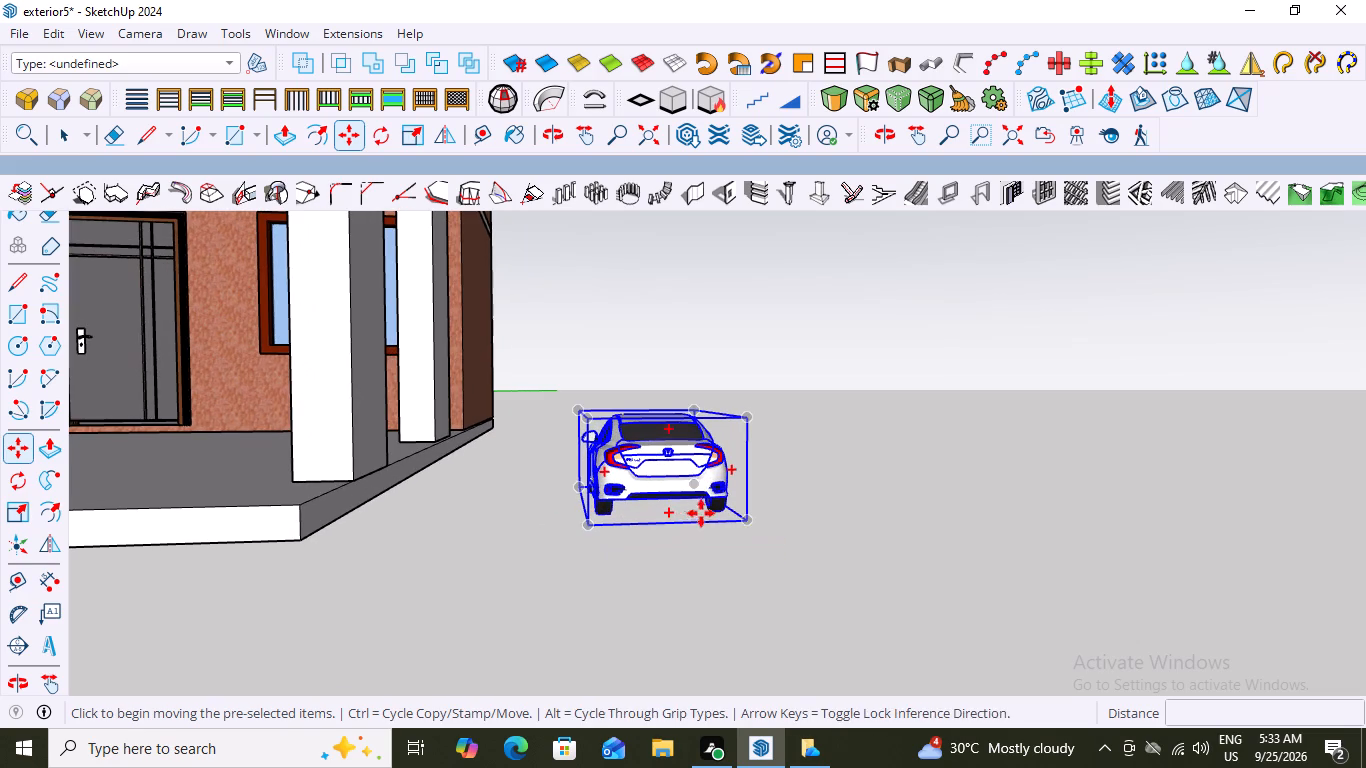
{"action": "left_click", "coordinate": [743, 520]}
{"action": "scroll", "coordinate": [601, 545], "scroll_direction": "down", "scroll_amount": 5}
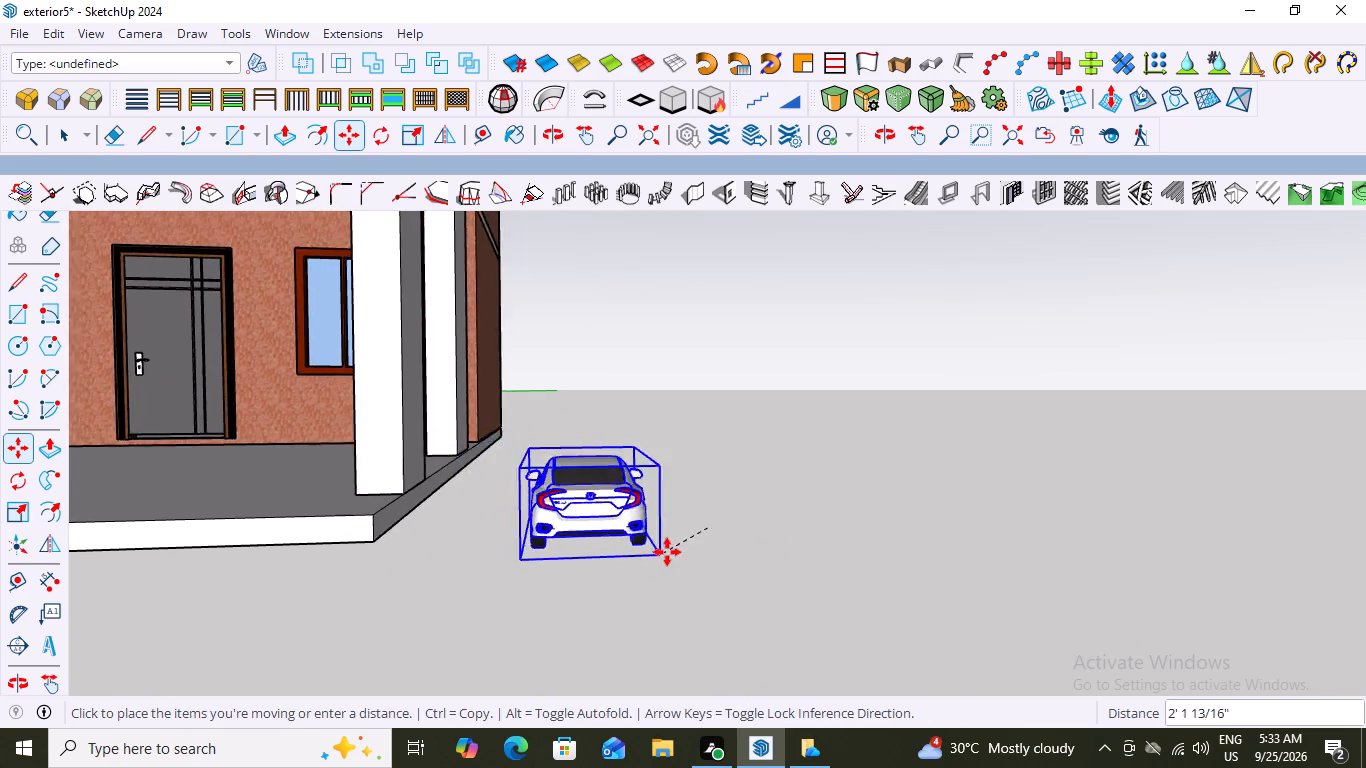
{"action": "scroll", "coordinate": [667, 552], "scroll_direction": "down", "scroll_amount": 8}
{"action": "scroll", "coordinate": [557, 597], "scroll_direction": "down", "scroll_amount": 9}
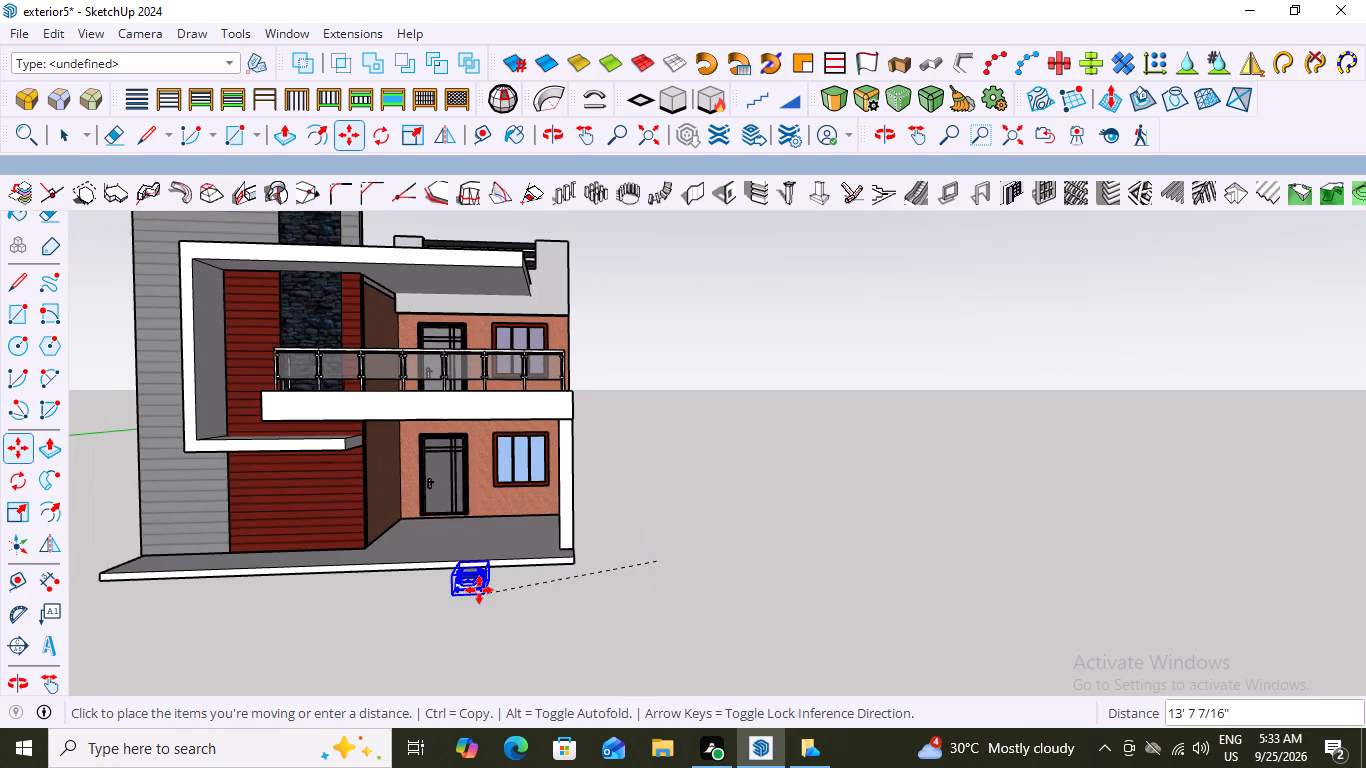
{"action": "scroll", "coordinate": [479, 590], "scroll_direction": "up", "scroll_amount": 7}
{"action": "scroll", "coordinate": [536, 522], "scroll_direction": "up", "scroll_amount": 8}
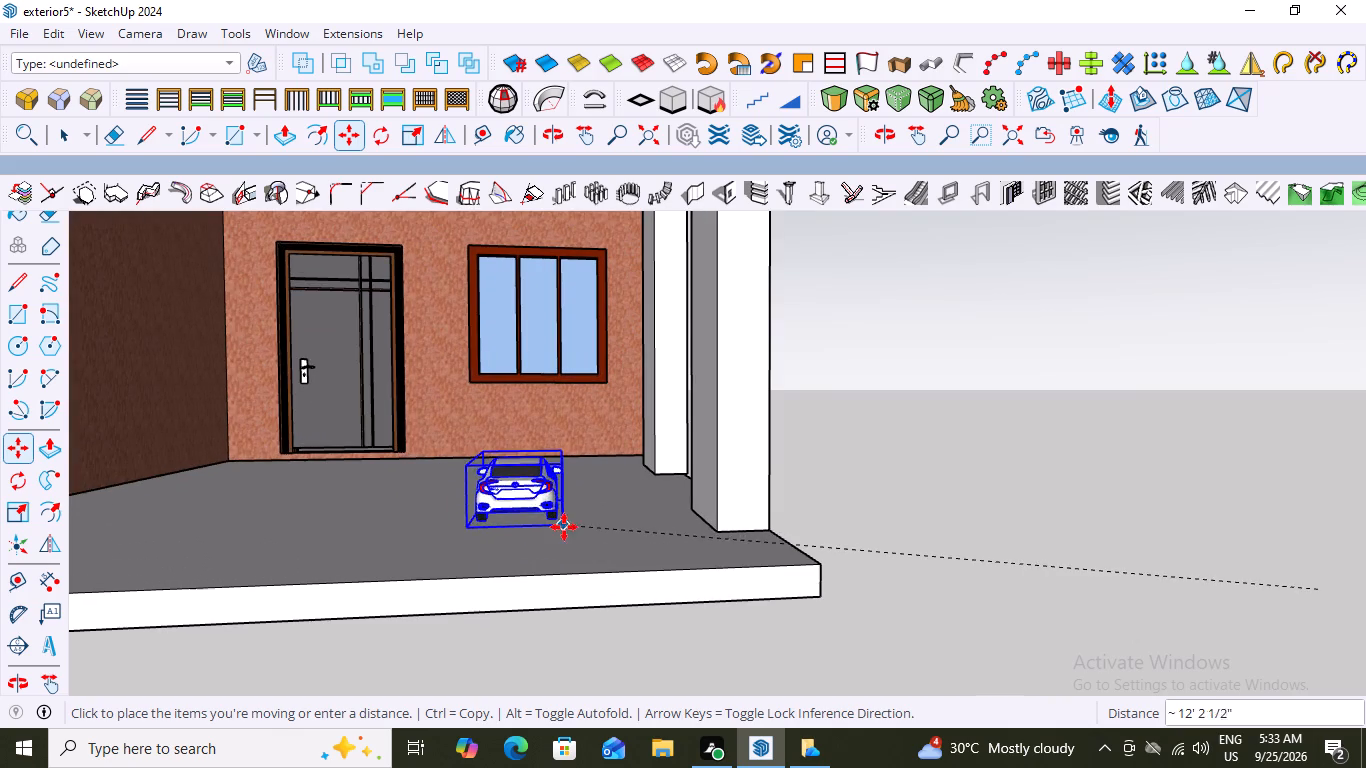
{"action": "scroll", "coordinate": [591, 519], "scroll_direction": "down", "scroll_amount": 6}
{"action": "scroll", "coordinate": [597, 519], "scroll_direction": "up", "scroll_amount": 1}
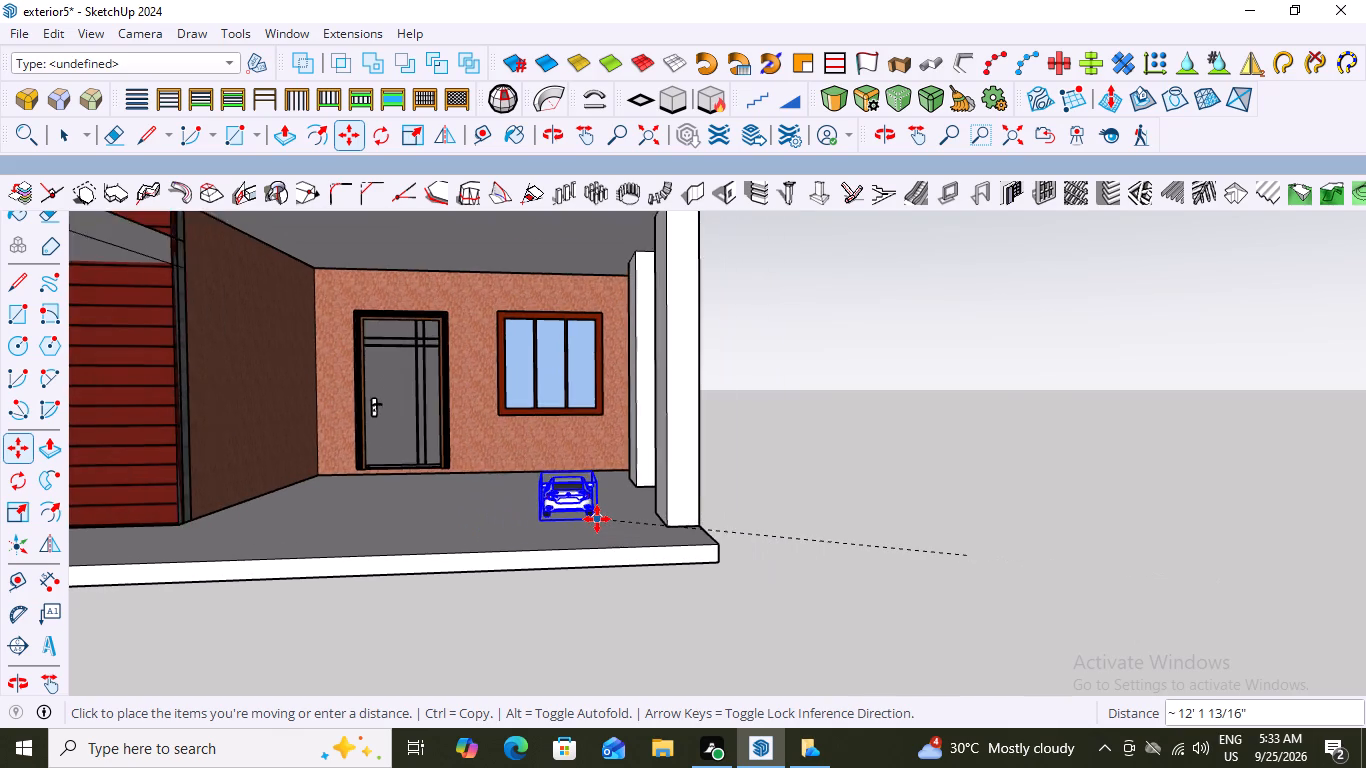
{"action": "scroll", "coordinate": [597, 519], "scroll_direction": "up", "scroll_amount": 3}
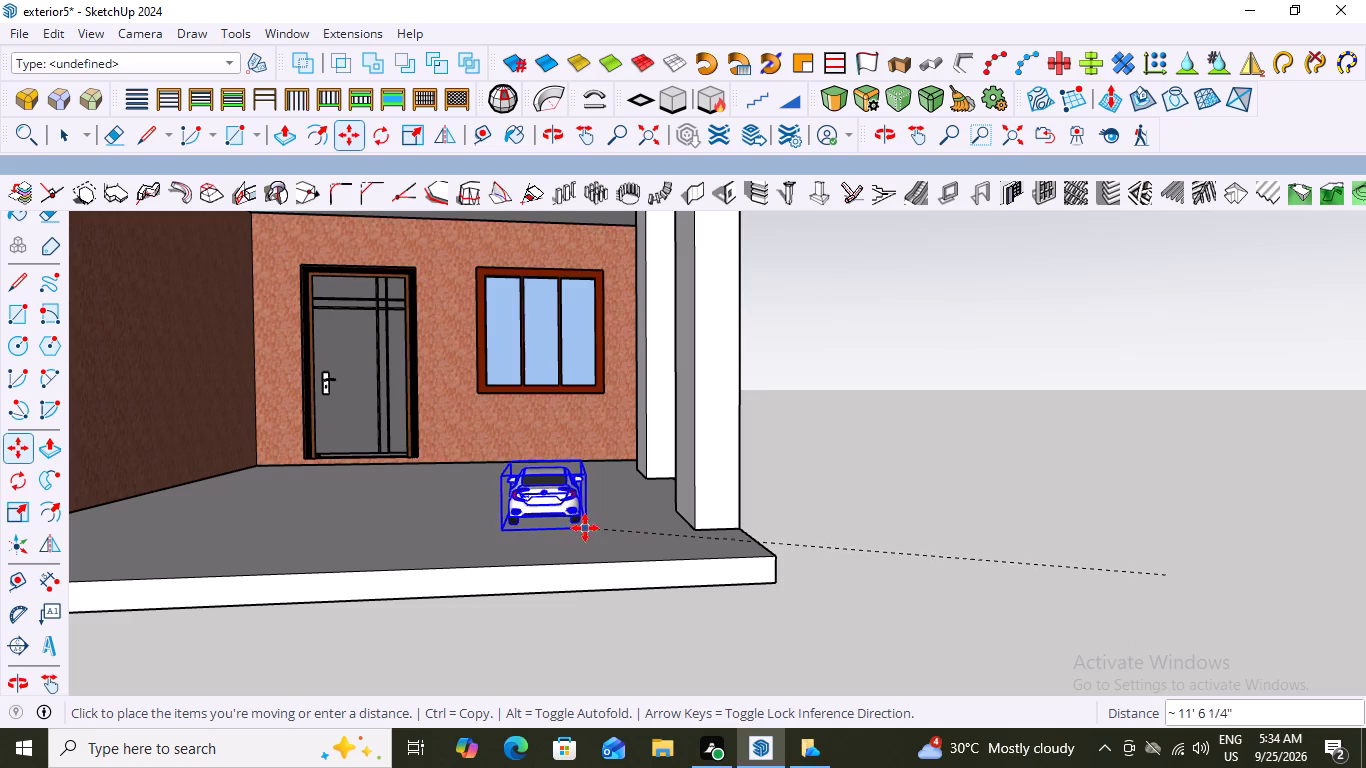
{"action": "left_click", "coordinate": [584, 528]}
Scale the car on the porch slab uniformly by about 2.00.
{"action": "key", "text": "s"}
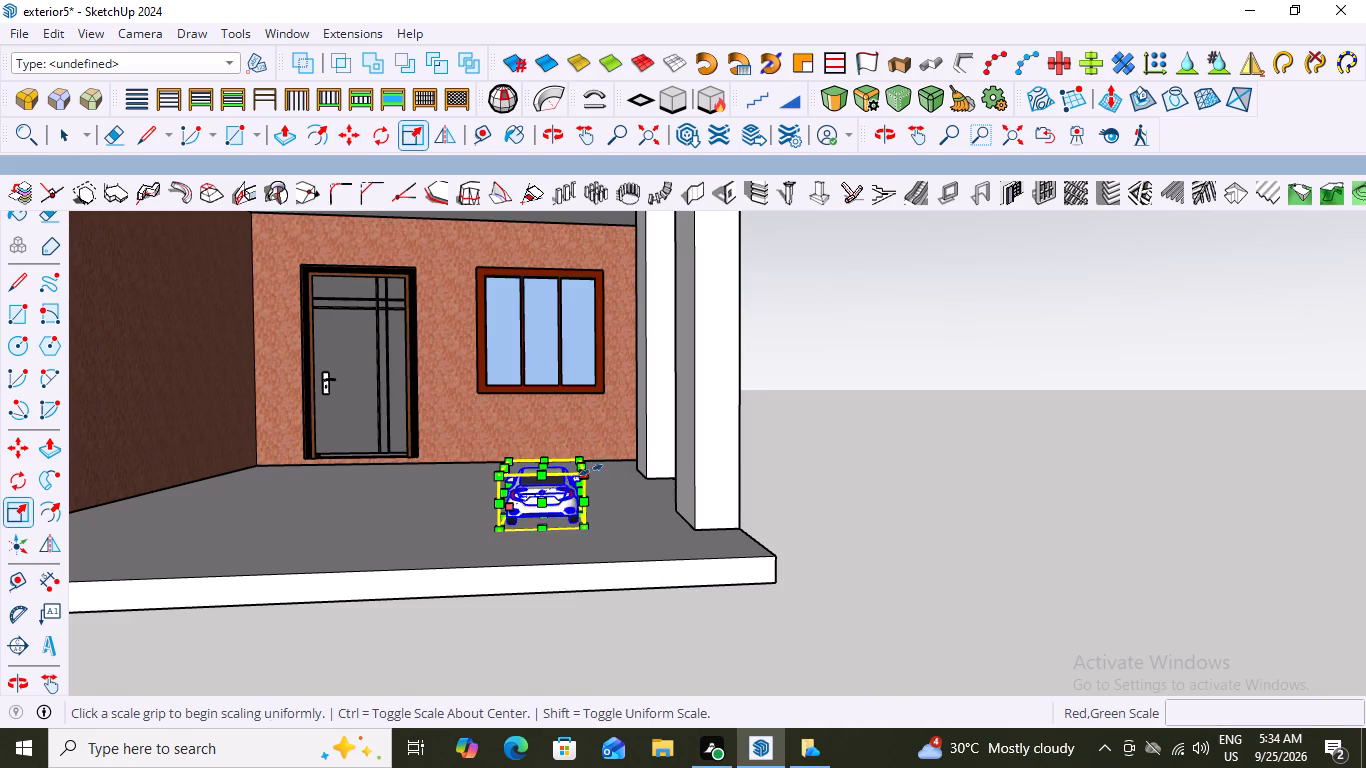
{"action": "left_click_drag", "start_coordinate": [588, 474], "coordinate": [613, 396]}
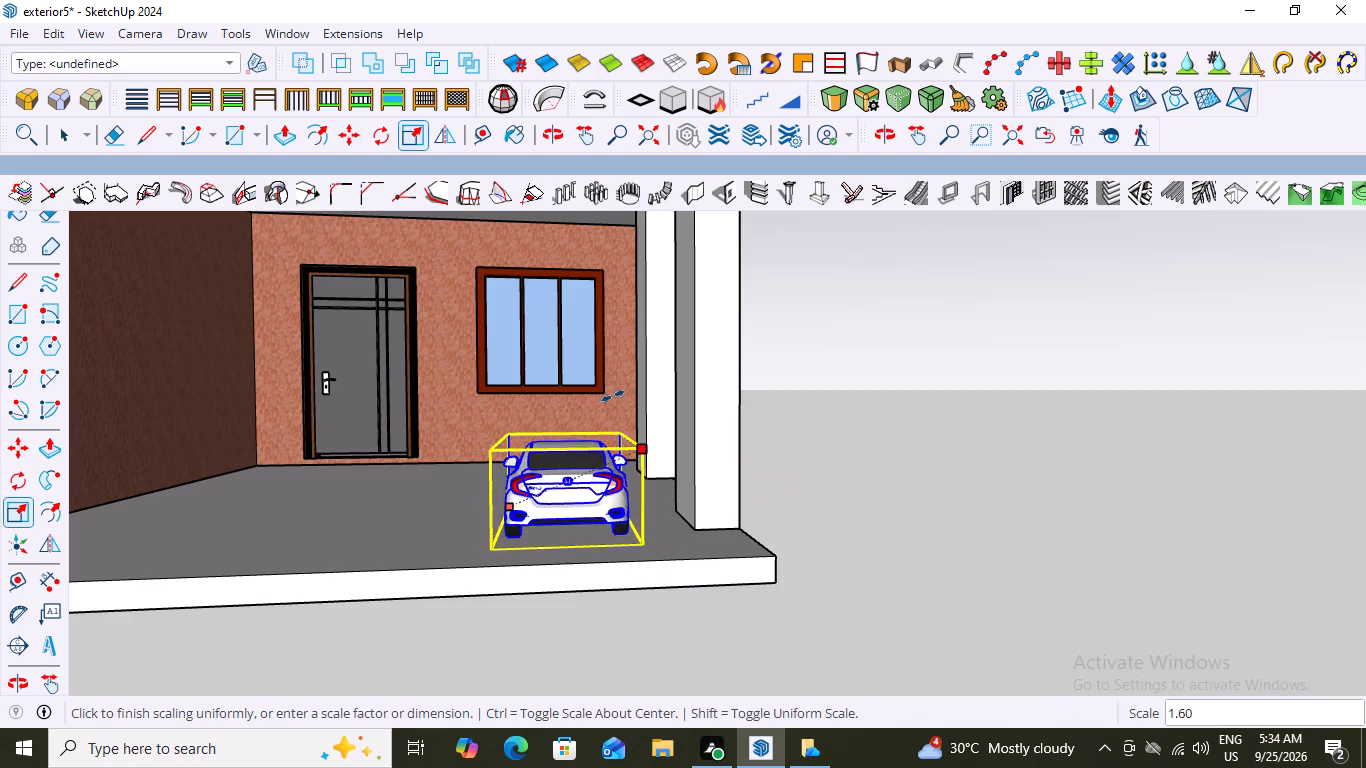
{"action": "left_click_drag", "start_coordinate": [613, 396], "coordinate": [634, 335]}
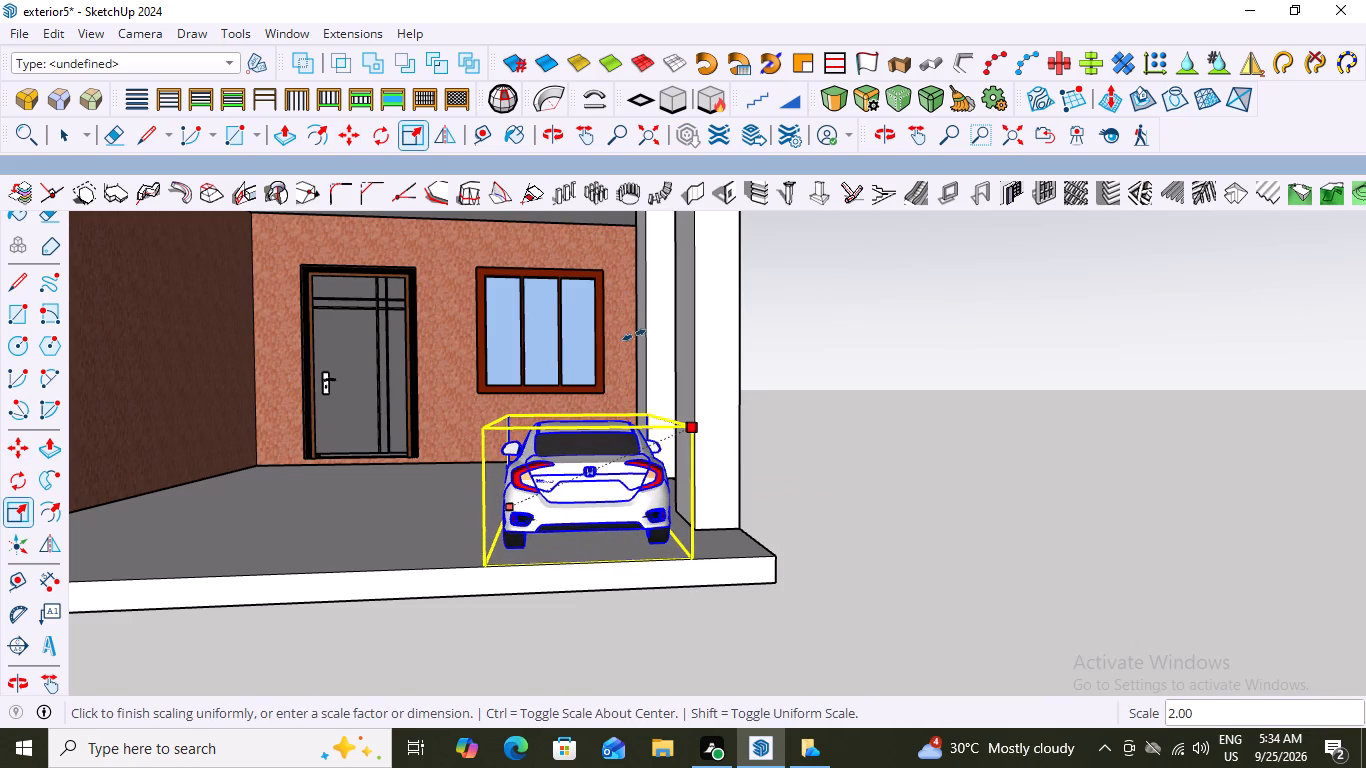
{"action": "left_click_drag", "start_coordinate": [634, 335], "coordinate": [636, 330]}
Fine-tune the car's size with a uniform scale of 1.01, a green-axis scale of 1.01 and a blue-axis scale of 1.00.
{"action": "scroll", "coordinate": [792, 447], "scroll_direction": "down", "scroll_amount": 6}
{"action": "middle_click_drag", "start_coordinate": [610, 588], "coordinate": [761, 640]}
{"action": "scroll", "coordinate": [775, 544], "scroll_direction": "up", "scroll_amount": 6}
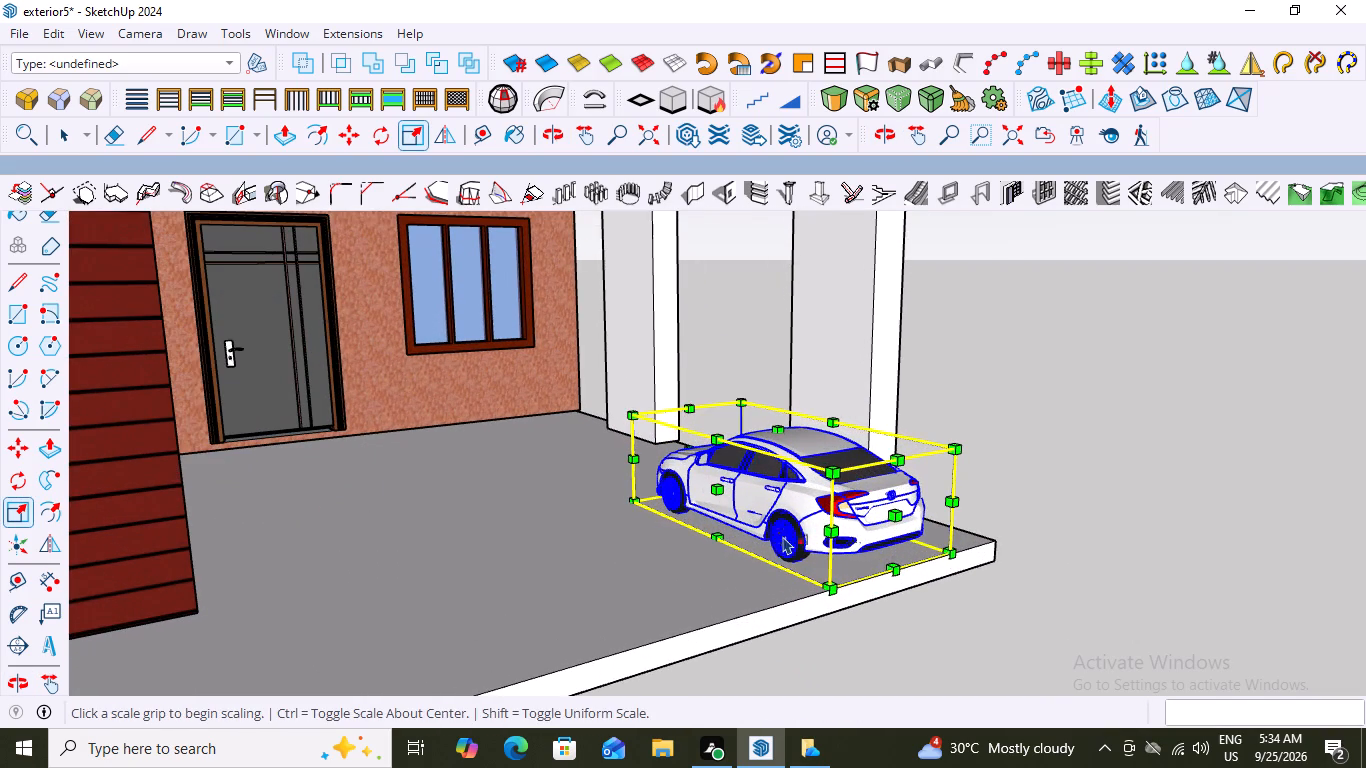
{"action": "left_click_drag", "start_coordinate": [633, 411], "coordinate": [635, 409]}
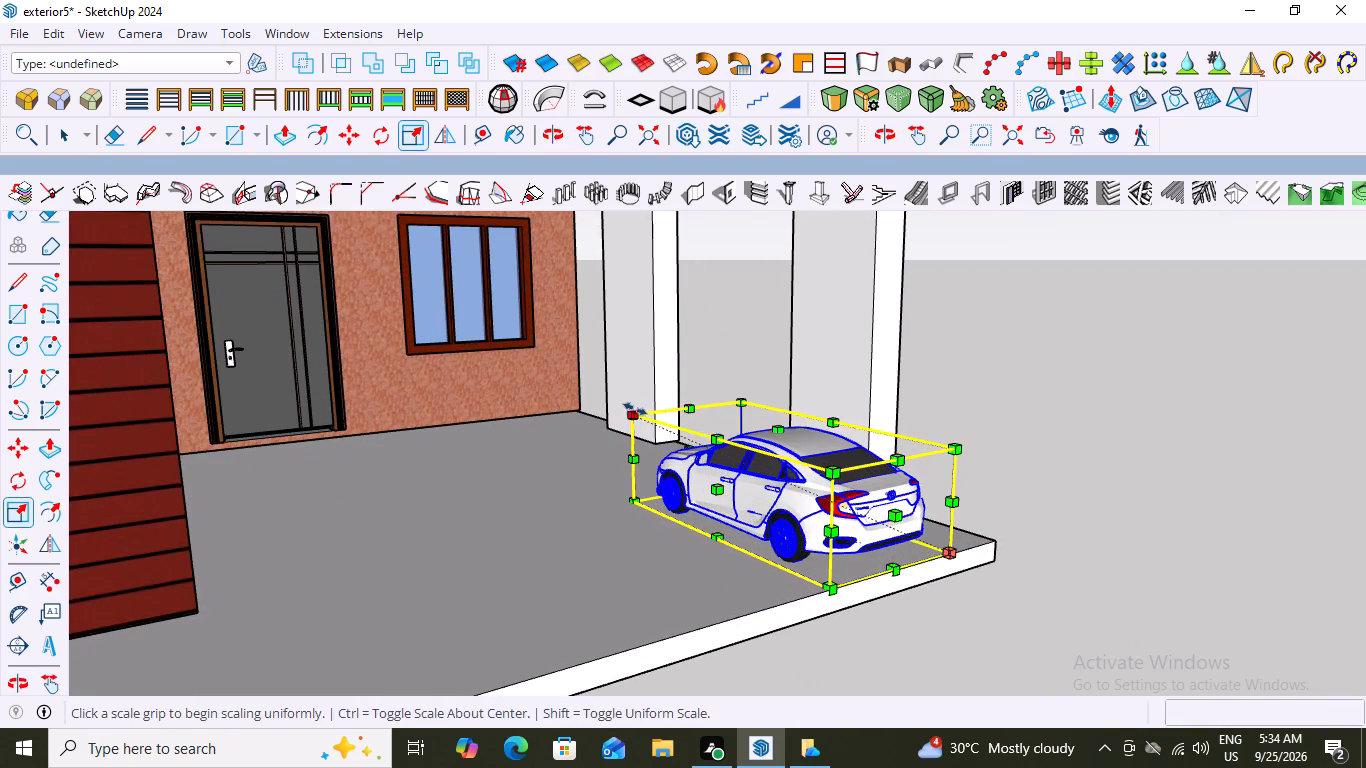
{"action": "left_click_drag", "start_coordinate": [635, 409], "coordinate": [641, 390]}
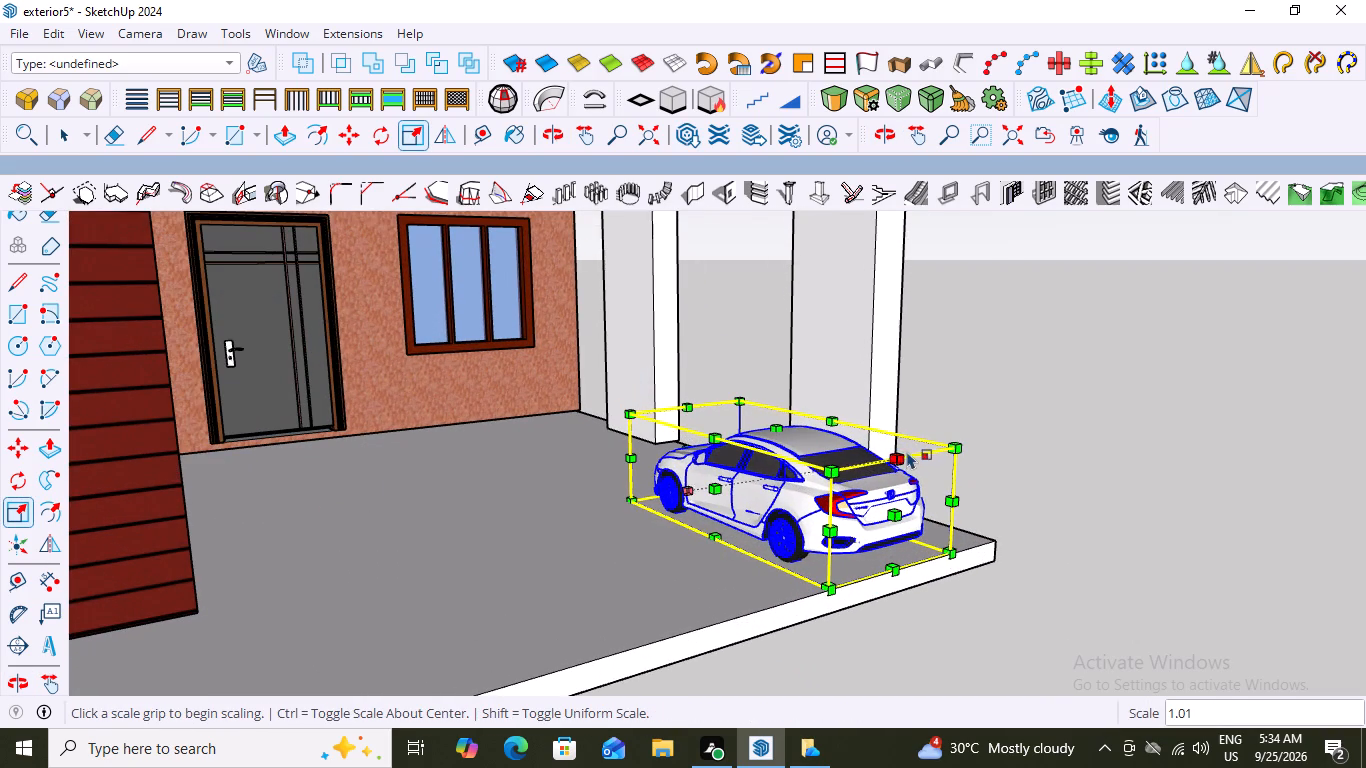
{"action": "left_click_drag", "start_coordinate": [894, 510], "coordinate": [898, 488]}
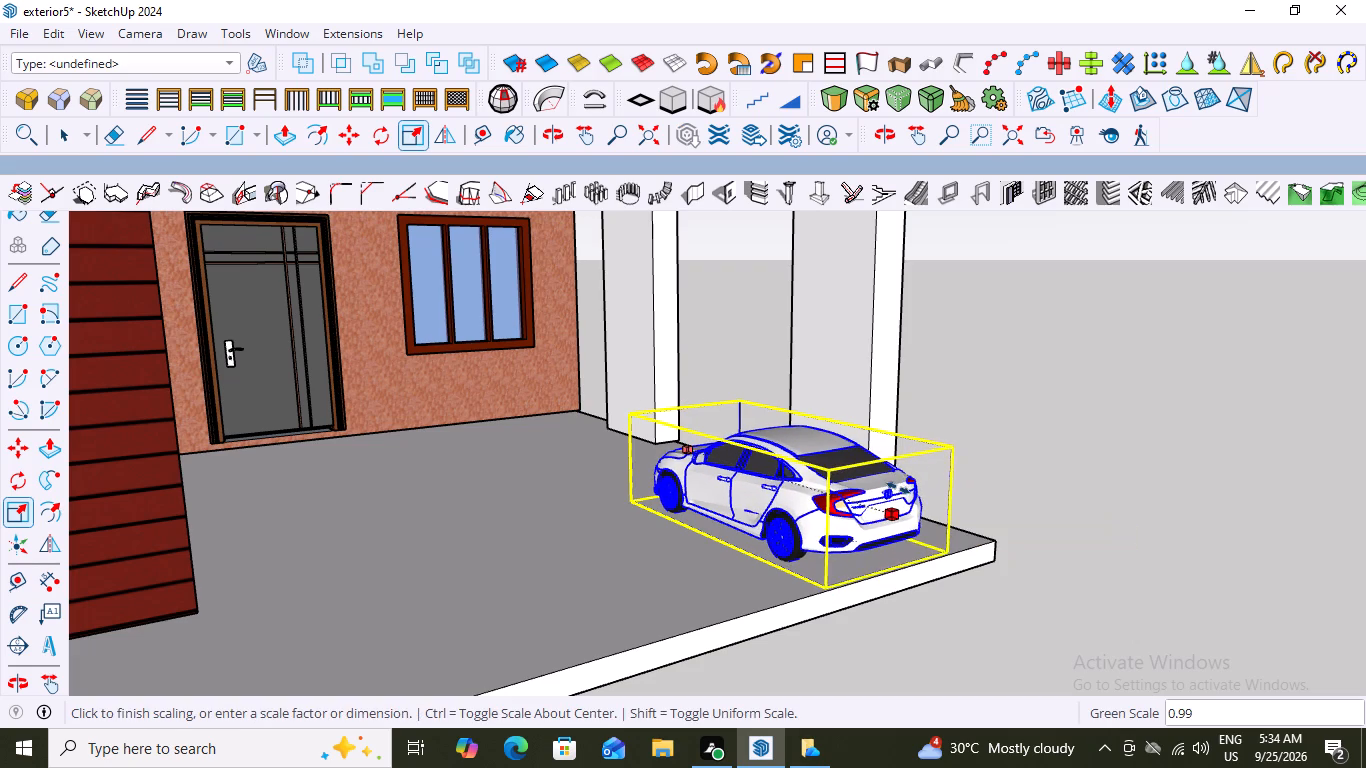
{"action": "left_click_drag", "start_coordinate": [898, 488], "coordinate": [903, 497]}
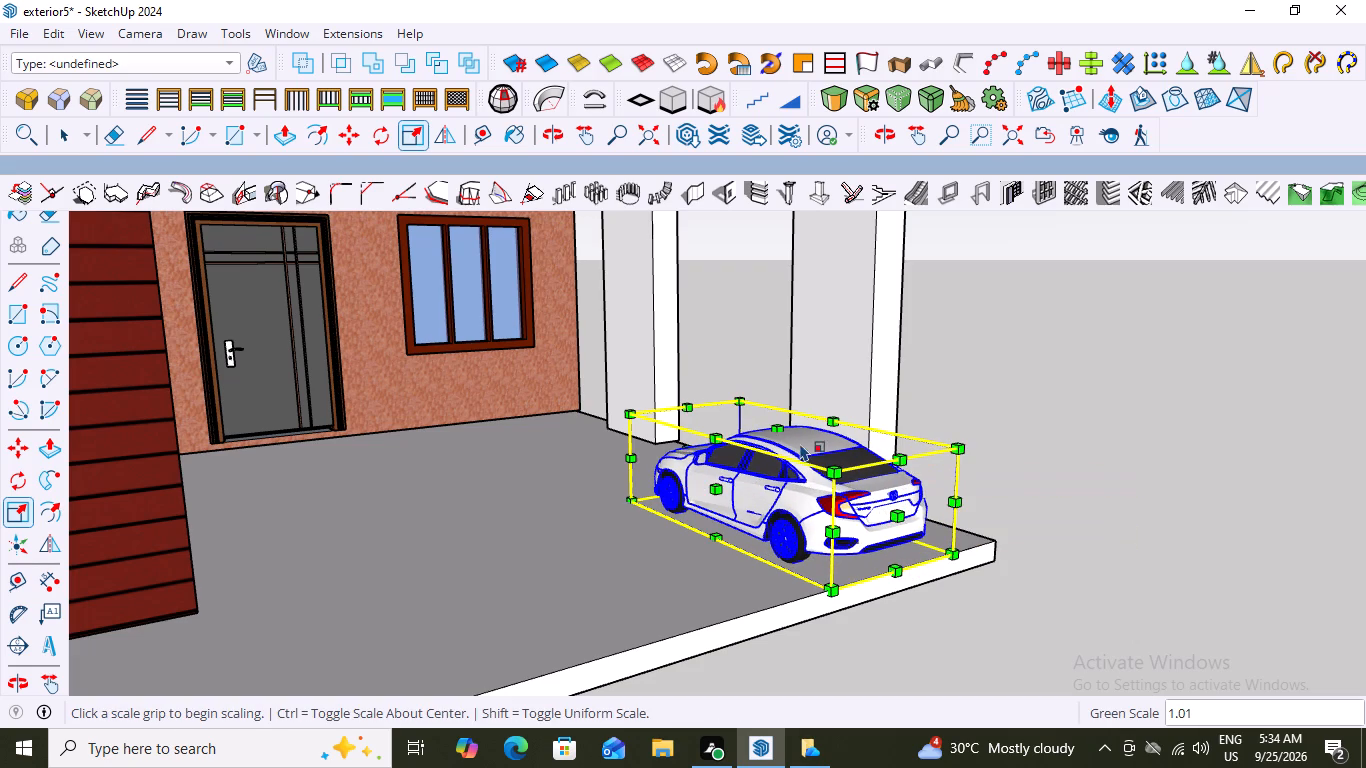
{"action": "left_click_drag", "start_coordinate": [778, 427], "coordinate": [795, 428]}
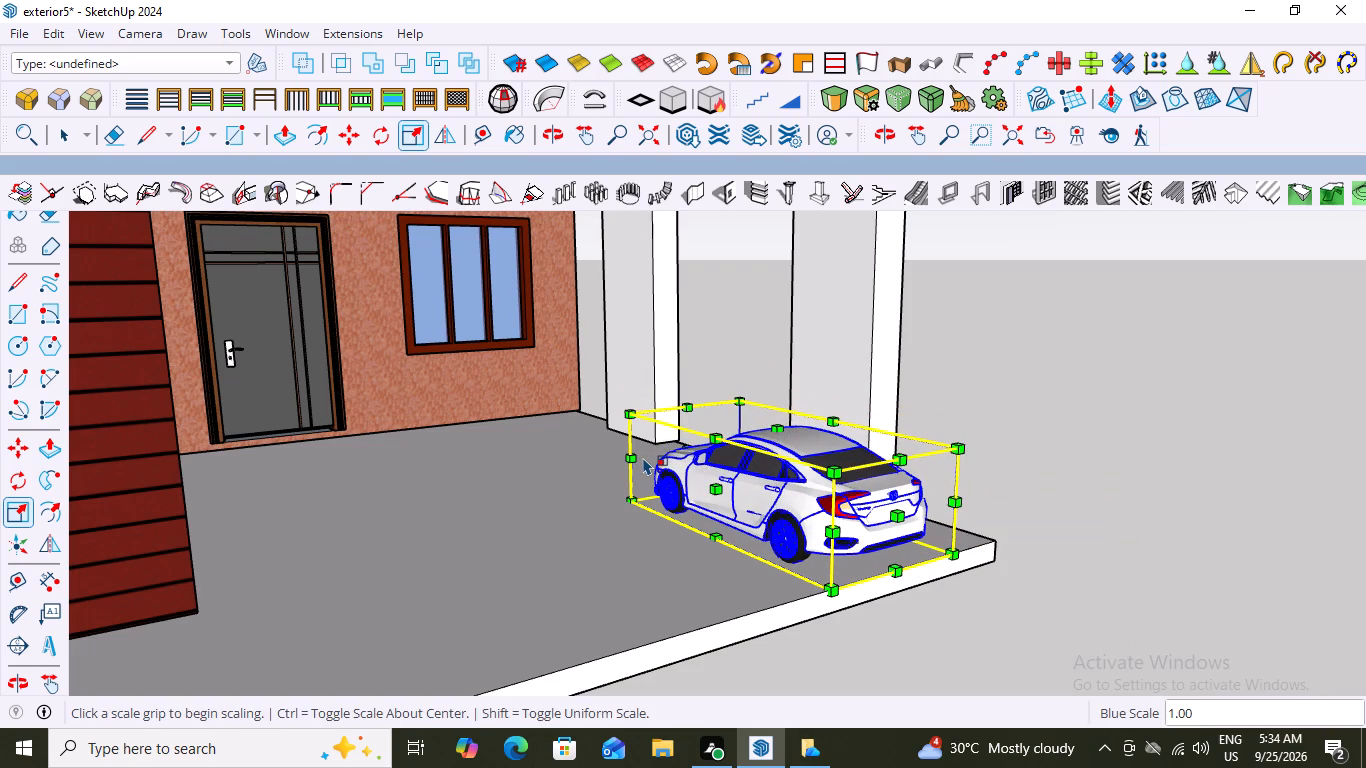
Scale the car on the porch slab uniformly about its center by about 1.65.
{"action": "key", "text": "z"}
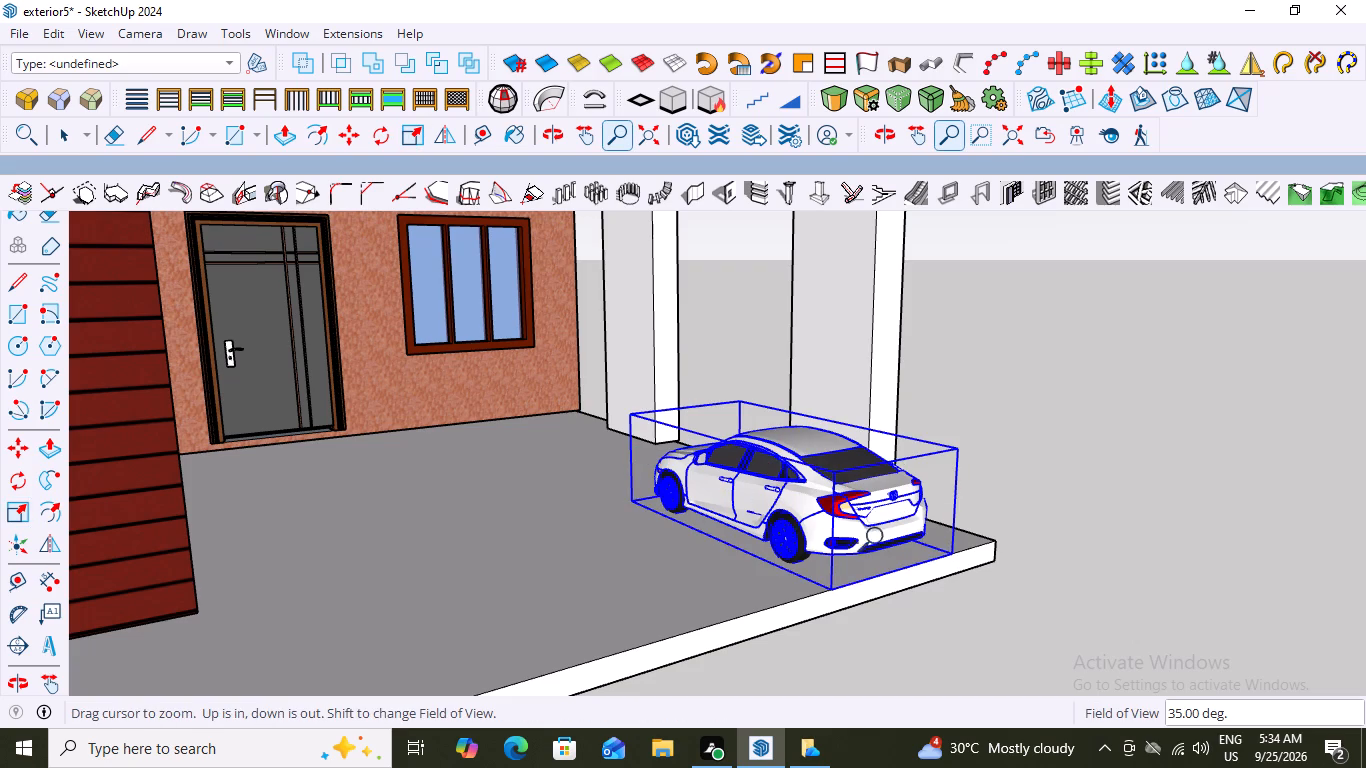
{"action": "key", "text": "s"}
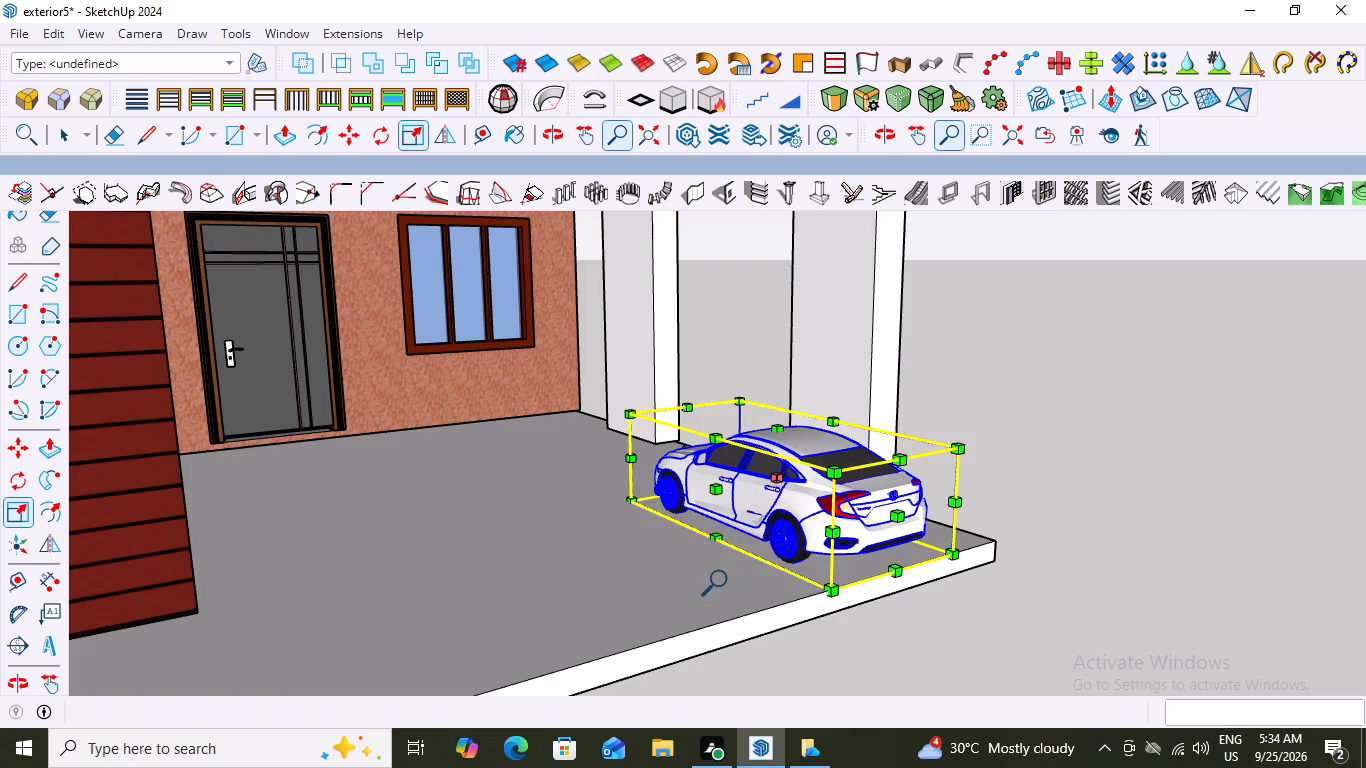
{"action": "middle_click_drag", "start_coordinate": [694, 555], "coordinate": [739, 572]}
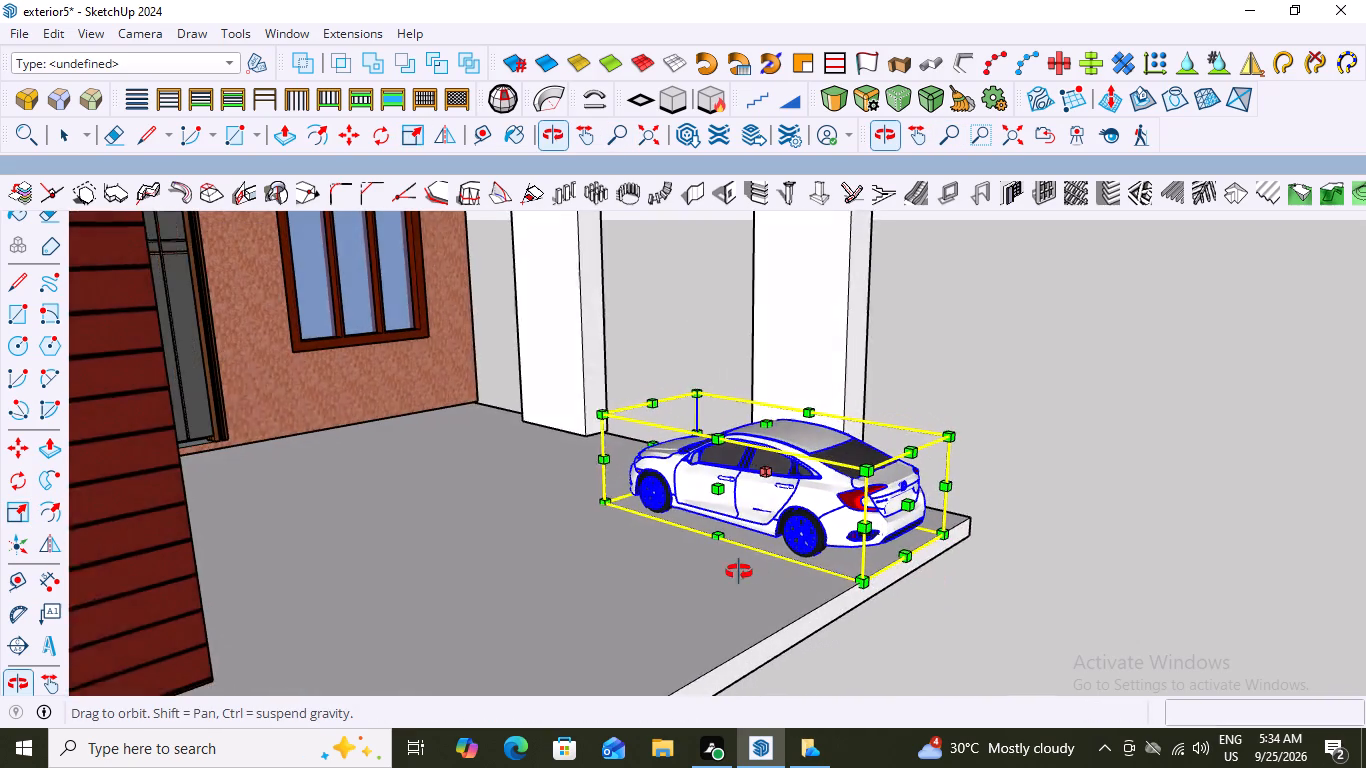
{"action": "middle_click_drag", "start_coordinate": [739, 572], "coordinate": [737, 572]}
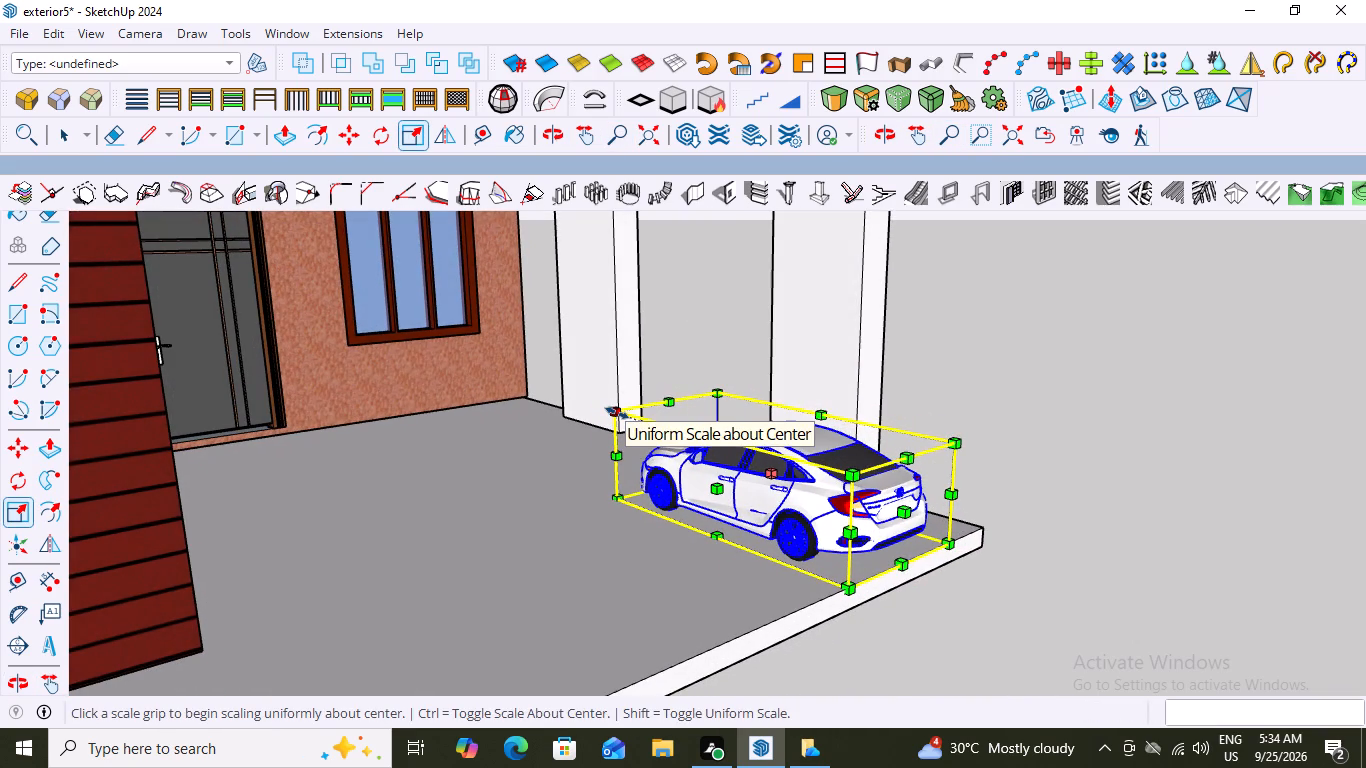
{"action": "left_click", "coordinate": [617, 413]}
{"action": "left_click_drag", "start_coordinate": [617, 413], "coordinate": [587, 331]}
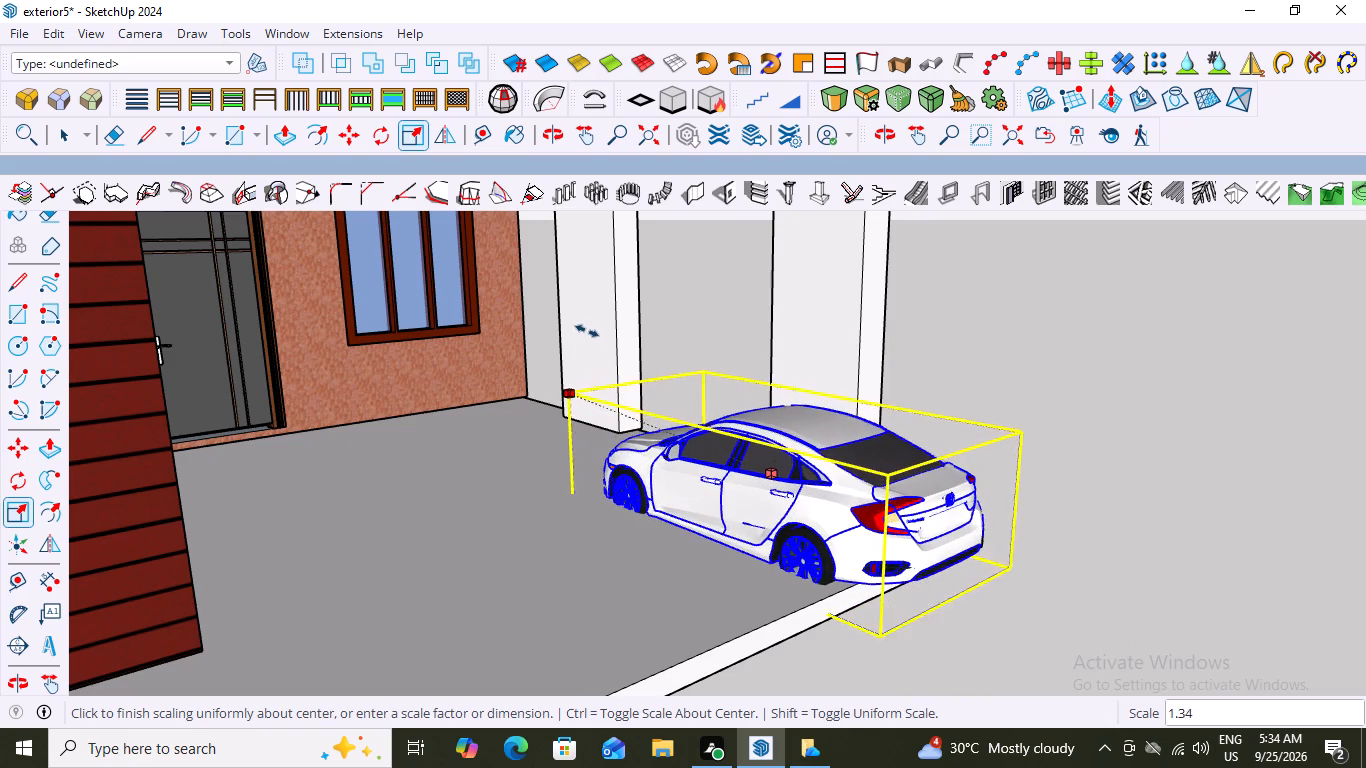
{"action": "left_click_drag", "start_coordinate": [587, 331], "coordinate": [581, 309]}
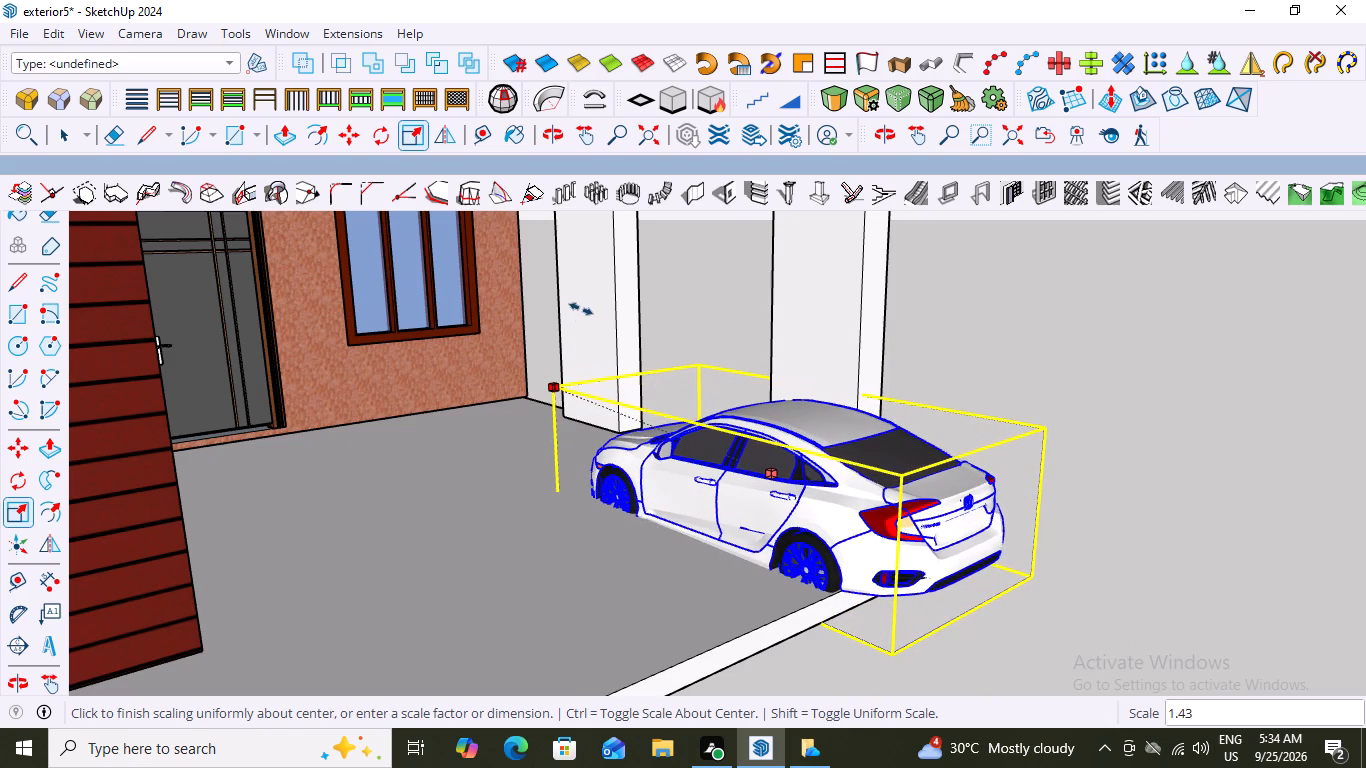
{"action": "left_click_drag", "start_coordinate": [581, 309], "coordinate": [586, 317]}
{"action": "scroll", "coordinate": [560, 371], "scroll_direction": "down", "scroll_amount": 8}
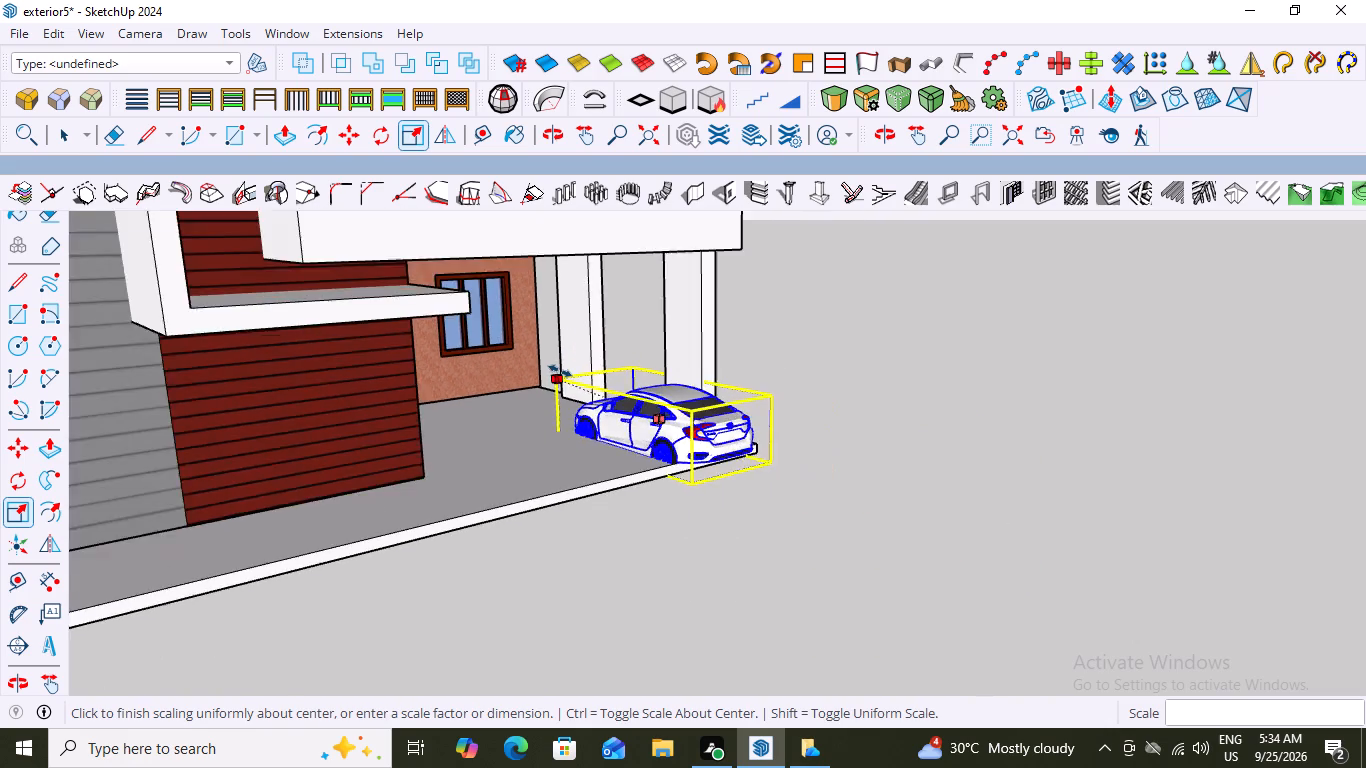
{"action": "scroll", "coordinate": [560, 371], "scroll_direction": "down", "scroll_amount": 2}
{"action": "left_click", "coordinate": [558, 343]}
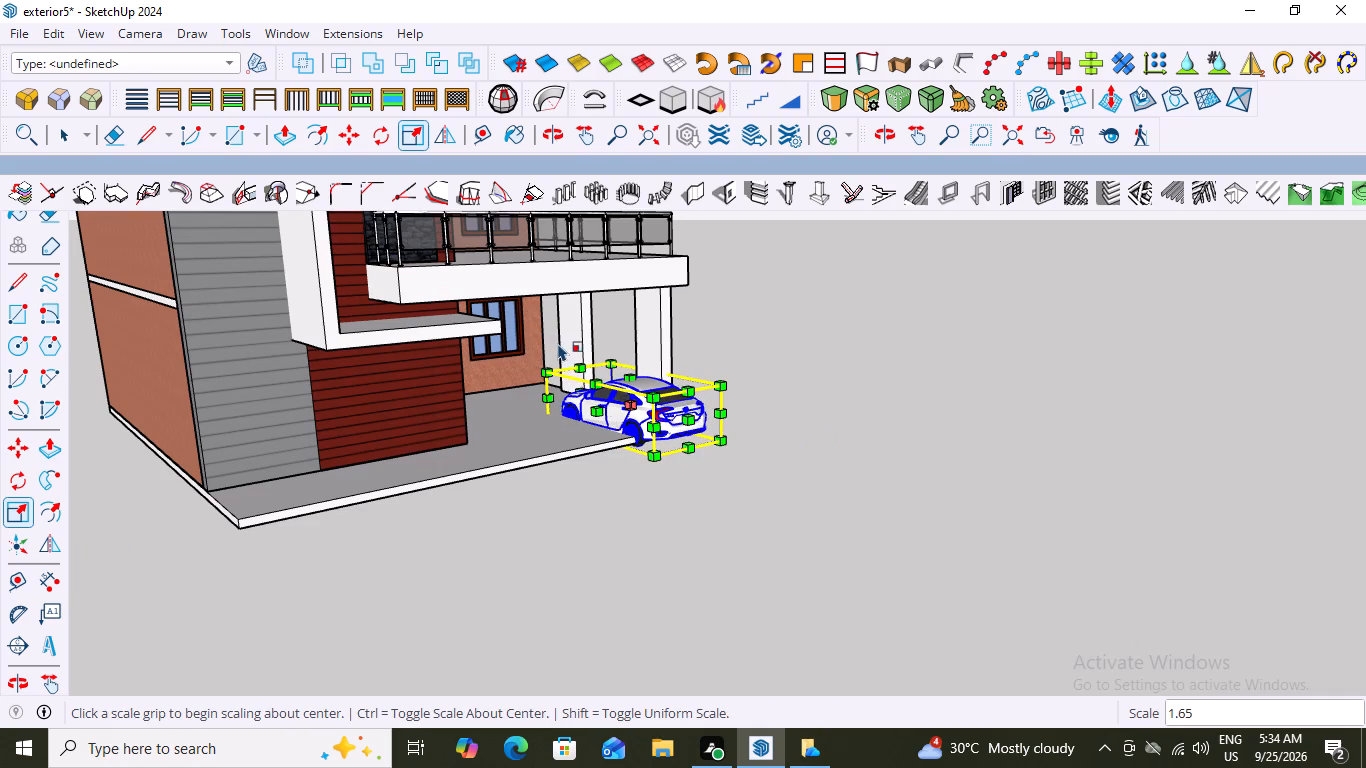
{"action": "key", "text": "space"}
Move the enlarged car about 4' 2" so its wheels rest fully on the porch slab, in front of the ground-floor window, and deselect it.
{"action": "middle_click_drag", "start_coordinate": [773, 418], "coordinate": [686, 421]}
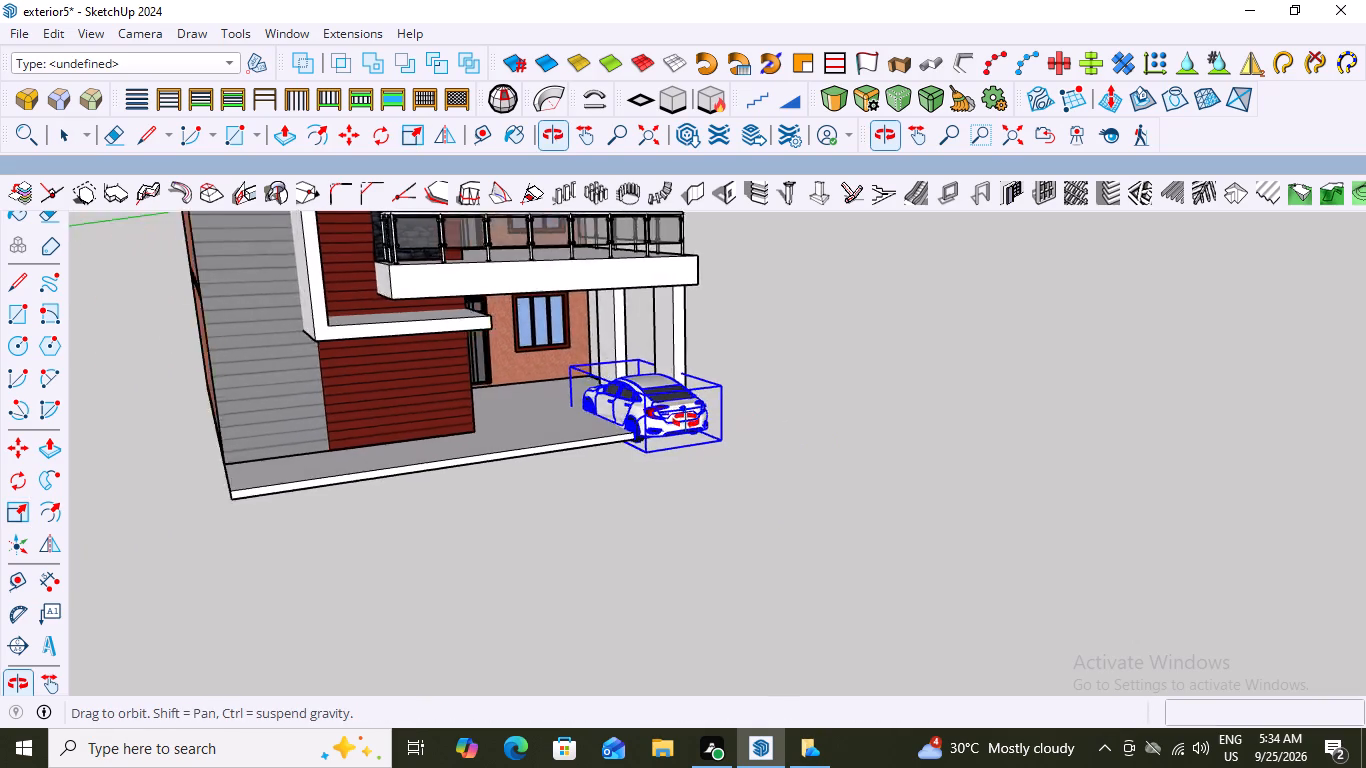
{"action": "middle_click_drag", "start_coordinate": [686, 421], "coordinate": [653, 426]}
{"action": "scroll", "coordinate": [750, 461], "scroll_direction": "up", "scroll_amount": 3}
{"action": "key", "text": "m"}
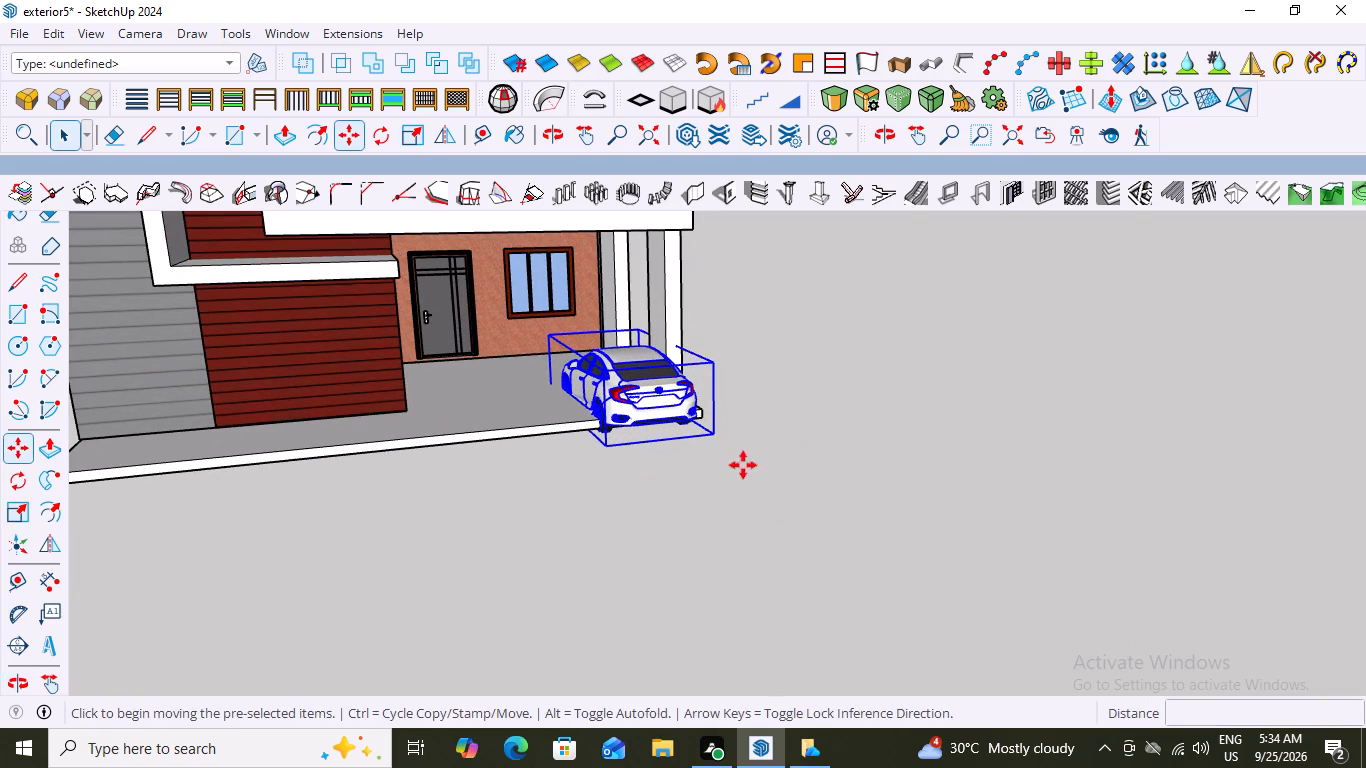
{"action": "scroll", "coordinate": [612, 441], "scroll_direction": "up", "scroll_amount": 9}
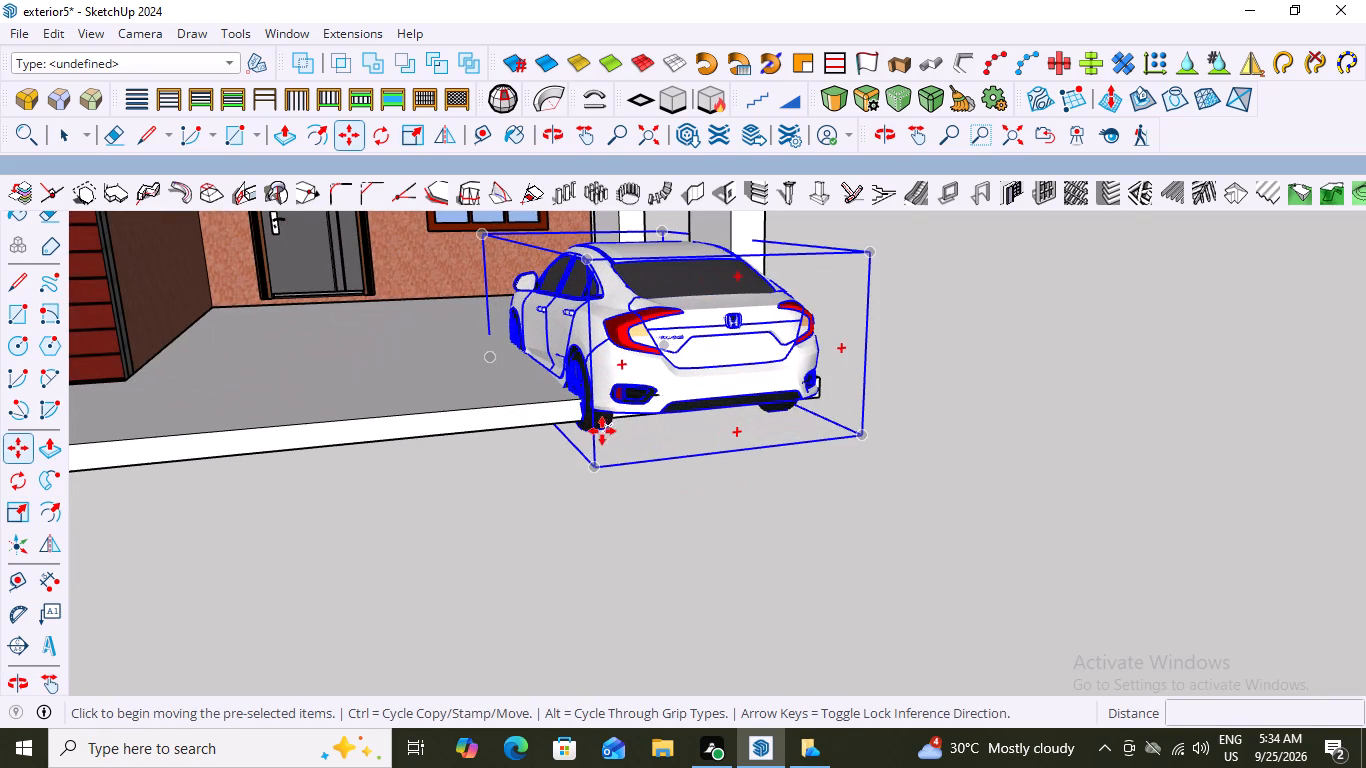
{"action": "left_click", "coordinate": [610, 432]}
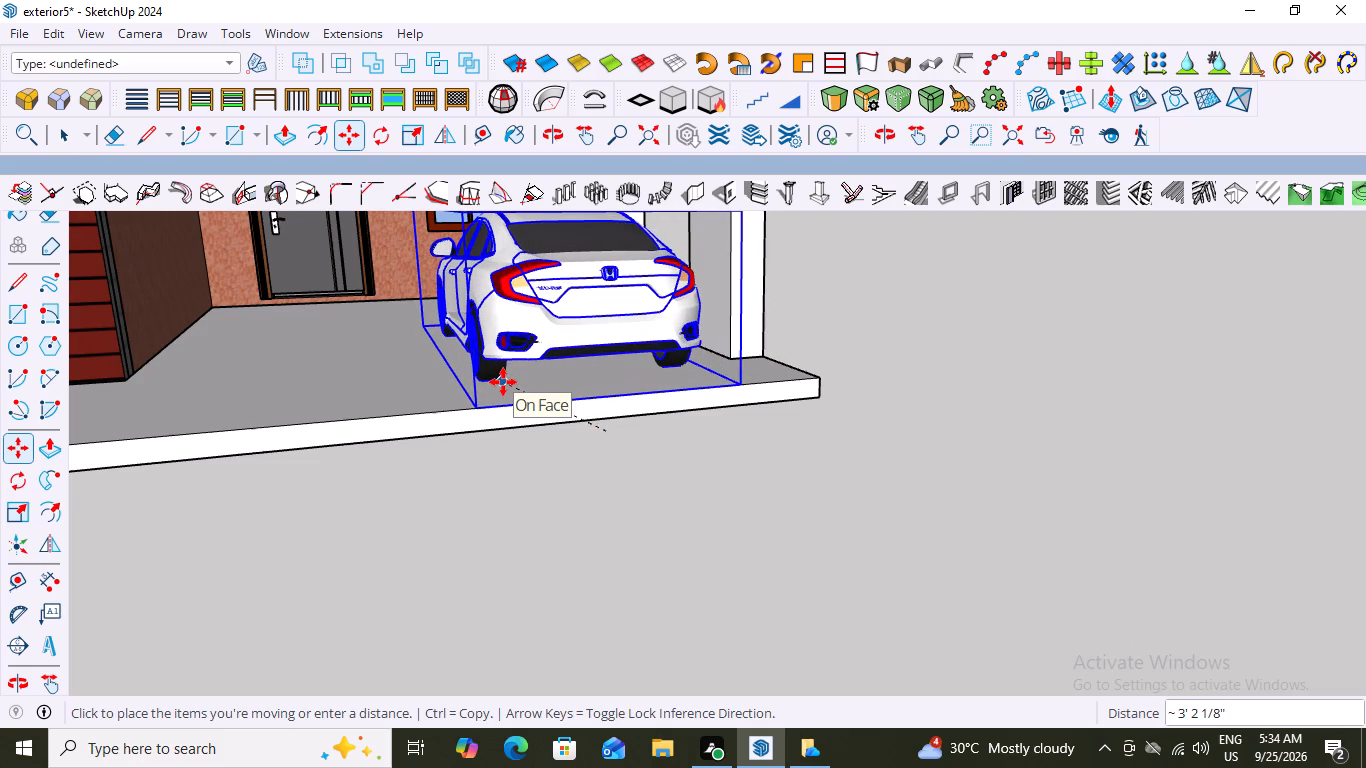
{"action": "scroll", "coordinate": [503, 382], "scroll_direction": "down", "scroll_amount": 6}
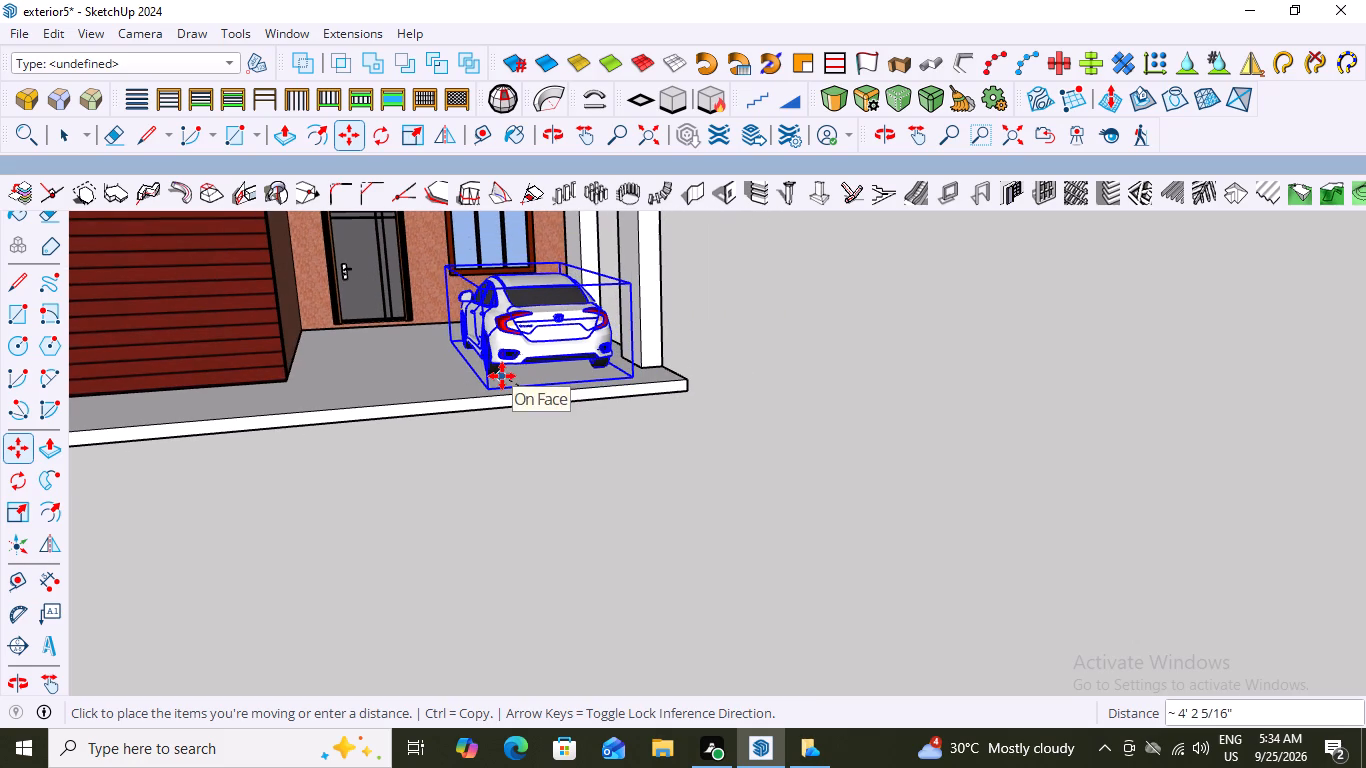
{"action": "left_click", "coordinate": [498, 378]}
{"action": "key", "text": "space"}
{"action": "left_click", "coordinate": [690, 433]}
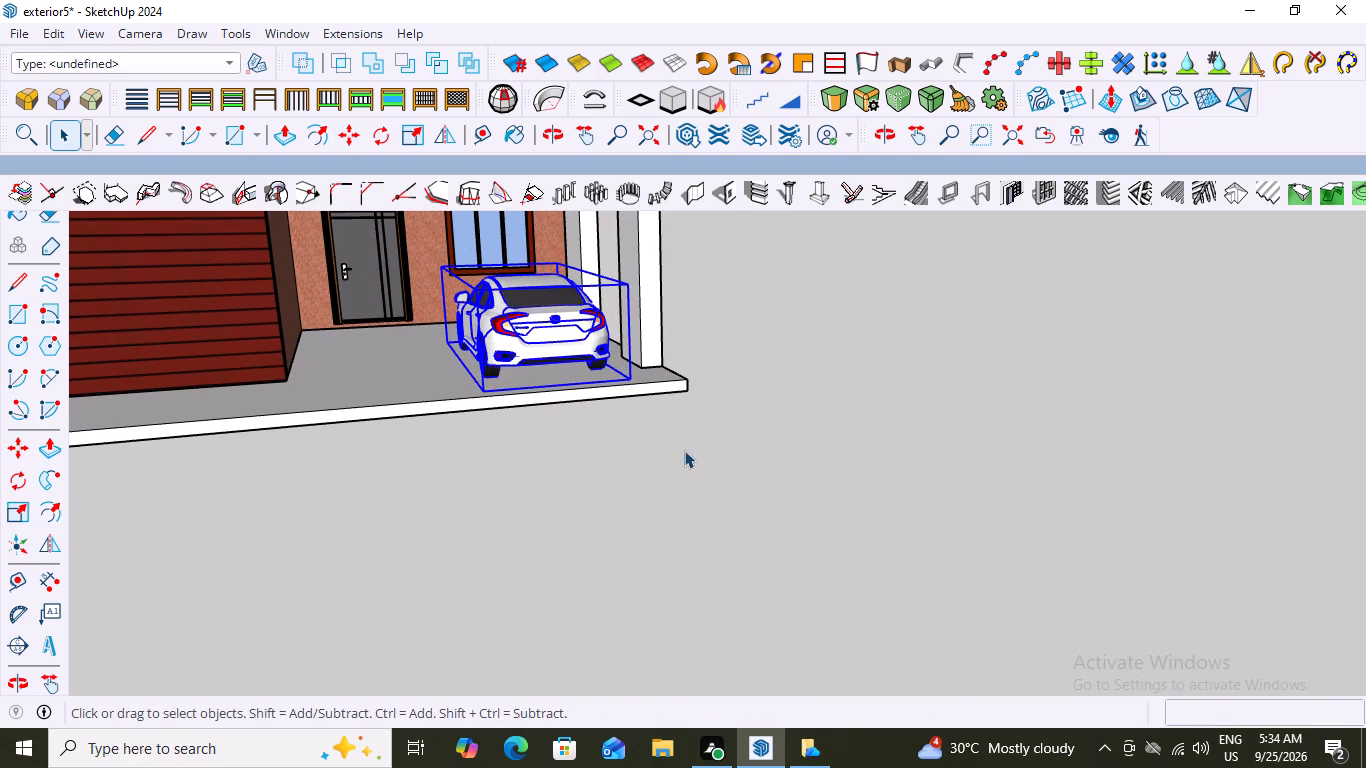
Examine the parked car's size and placement against the porch, columns and whole house from the front and both sides.
{"action": "scroll", "coordinate": [678, 467], "scroll_direction": "down", "scroll_amount": 7}
{"action": "middle_click_drag", "start_coordinate": [664, 487], "coordinate": [569, 460]}
{"action": "scroll", "coordinate": [569, 460], "scroll_direction": "down", "scroll_amount": 13}
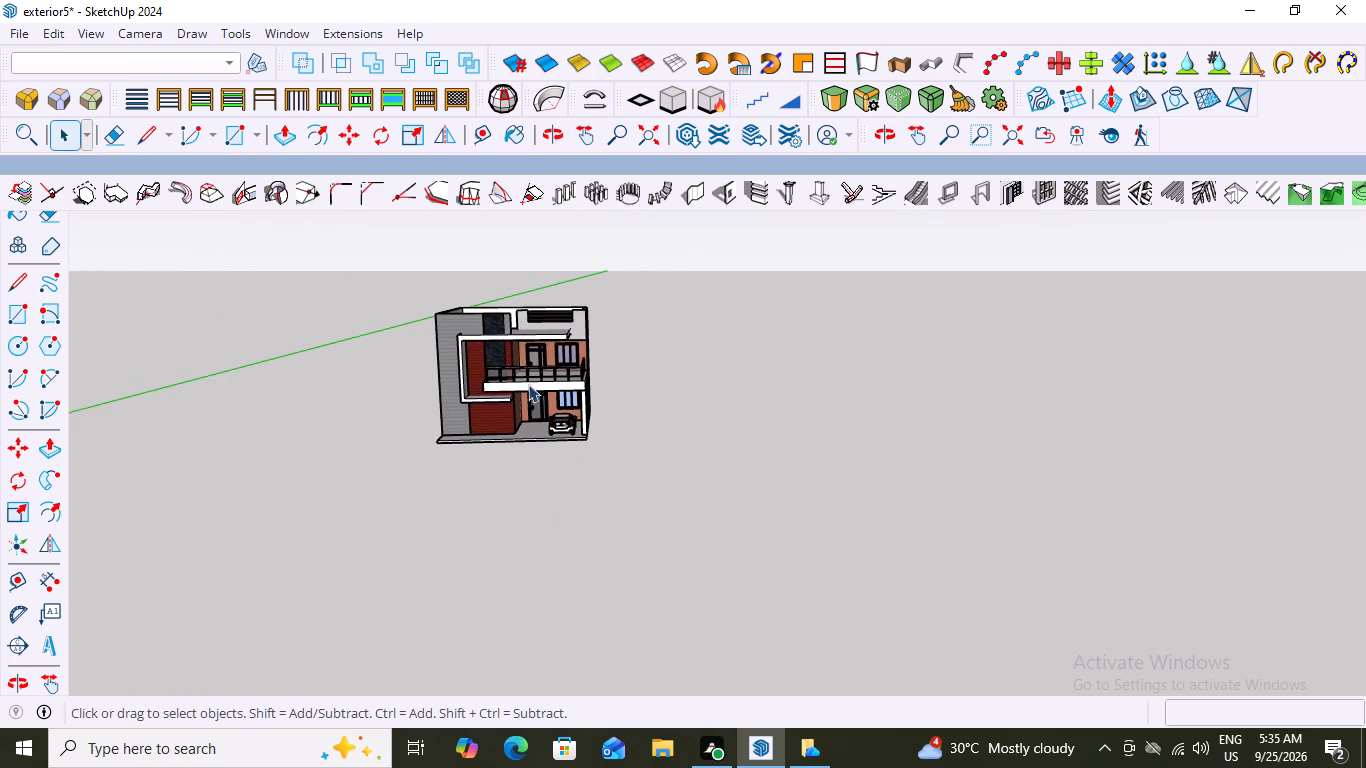
{"action": "scroll", "coordinate": [468, 311], "scroll_direction": "up", "scroll_amount": 7}
{"action": "middle_click_drag", "start_coordinate": [492, 371], "coordinate": [503, 323]}
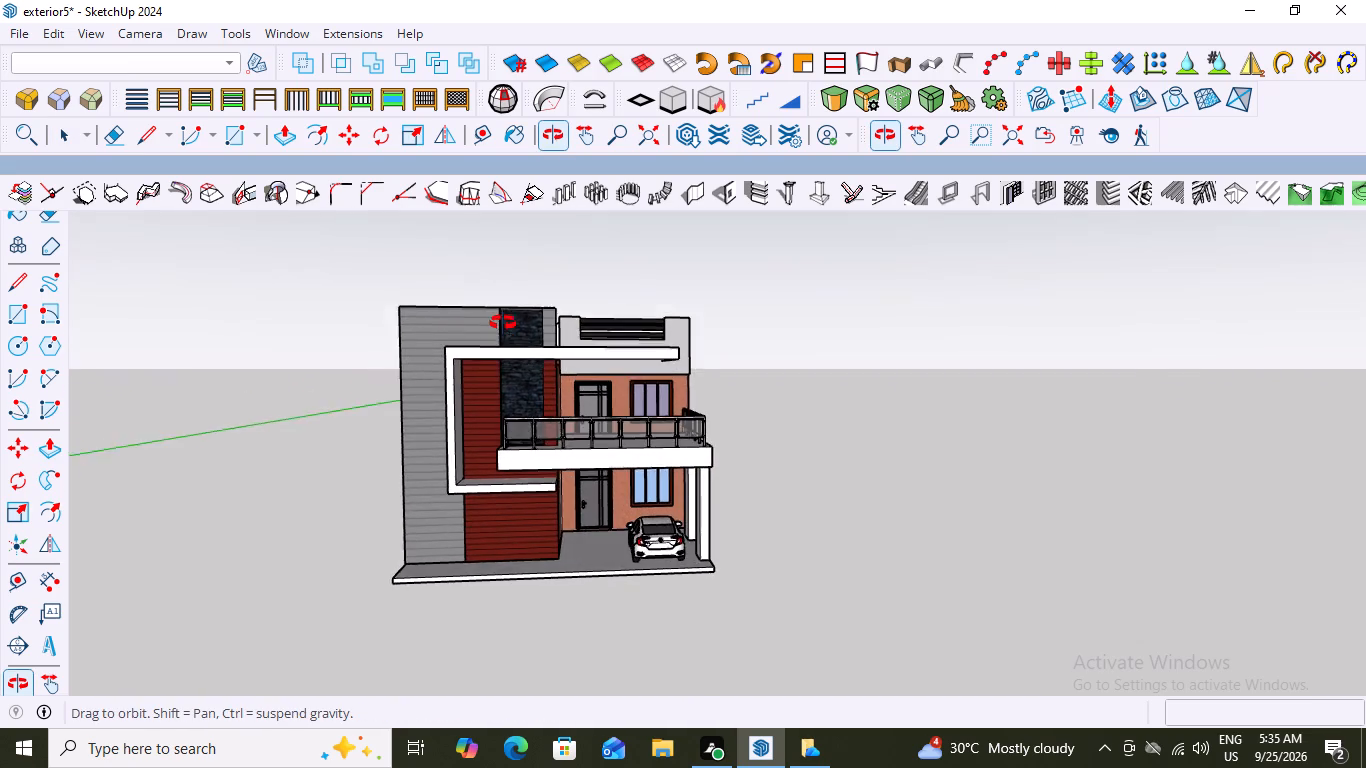
{"action": "middle_click_drag", "start_coordinate": [503, 323], "coordinate": [476, 338]}
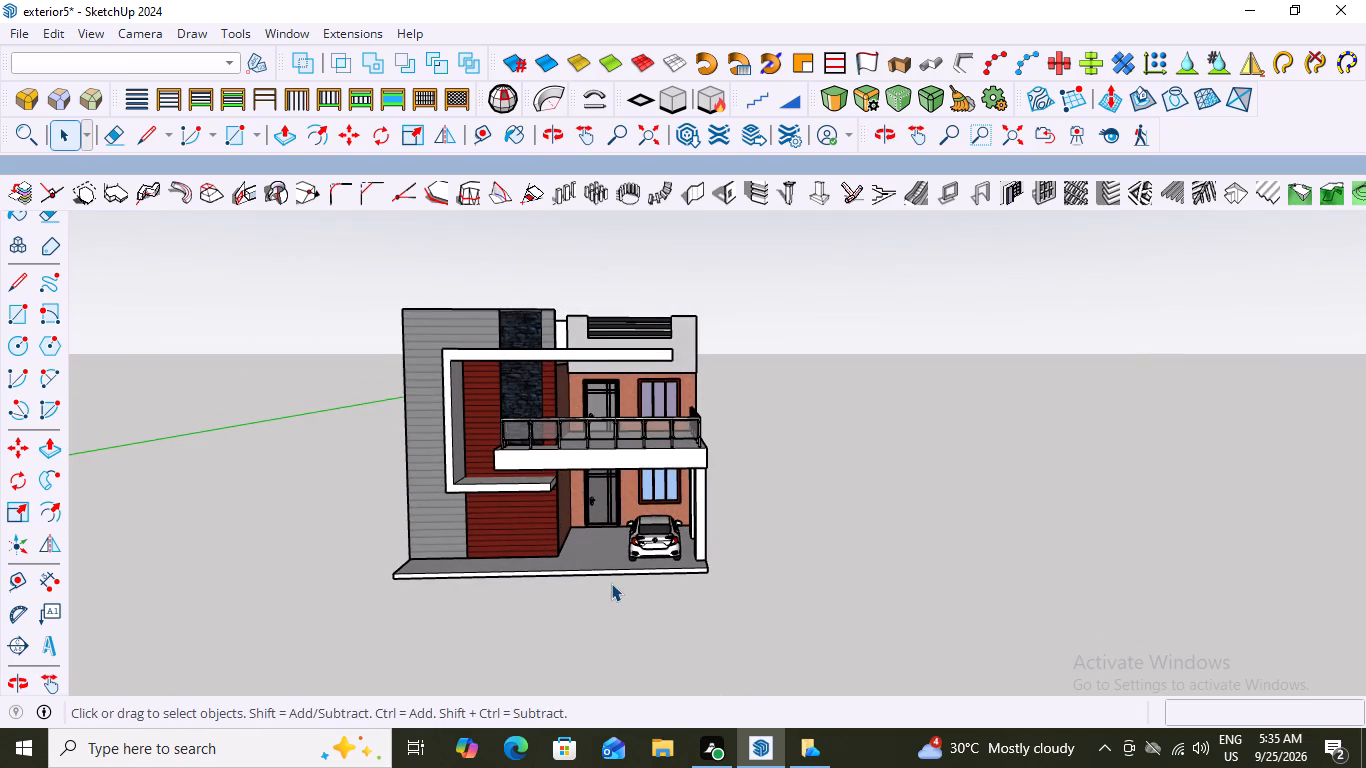
{"action": "scroll", "coordinate": [611, 583], "scroll_direction": "up", "scroll_amount": 2}
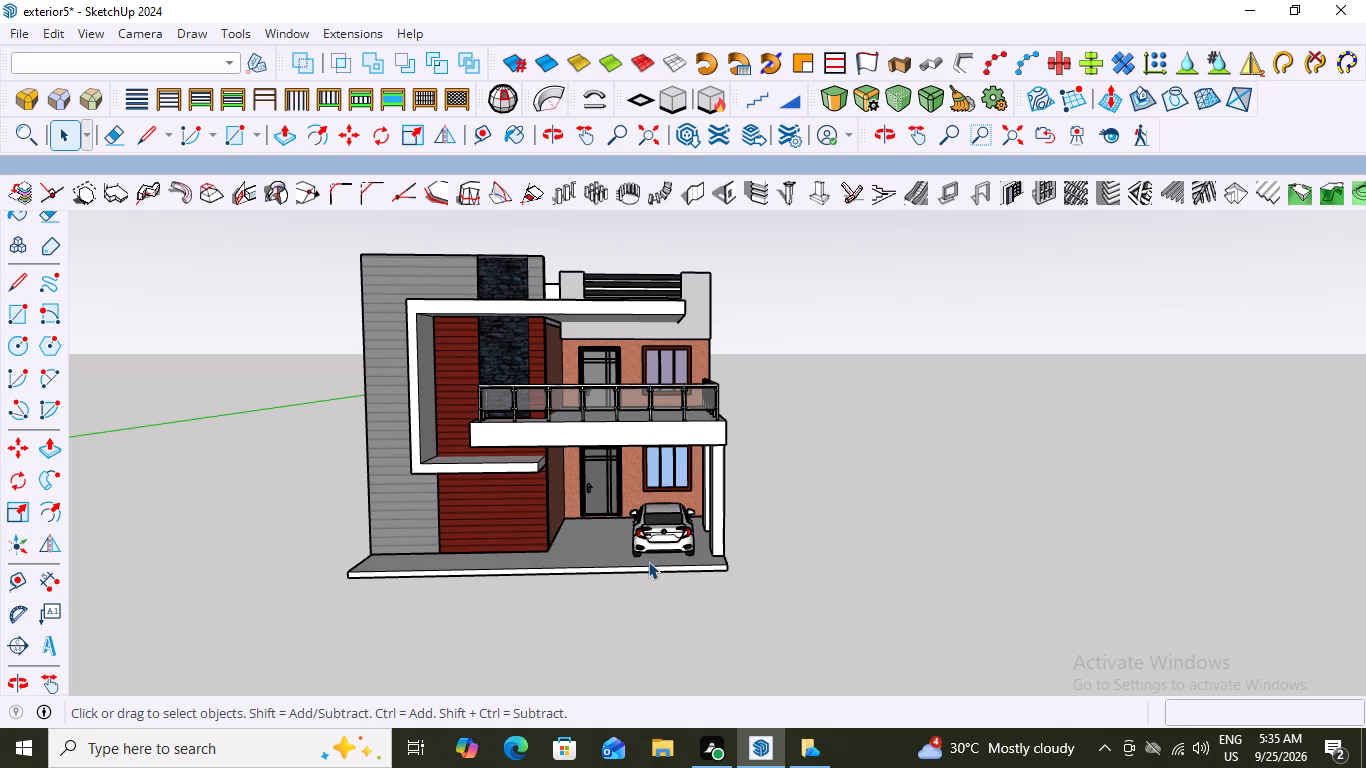
{"action": "middle_click_drag", "start_coordinate": [649, 560], "coordinate": [617, 519]}
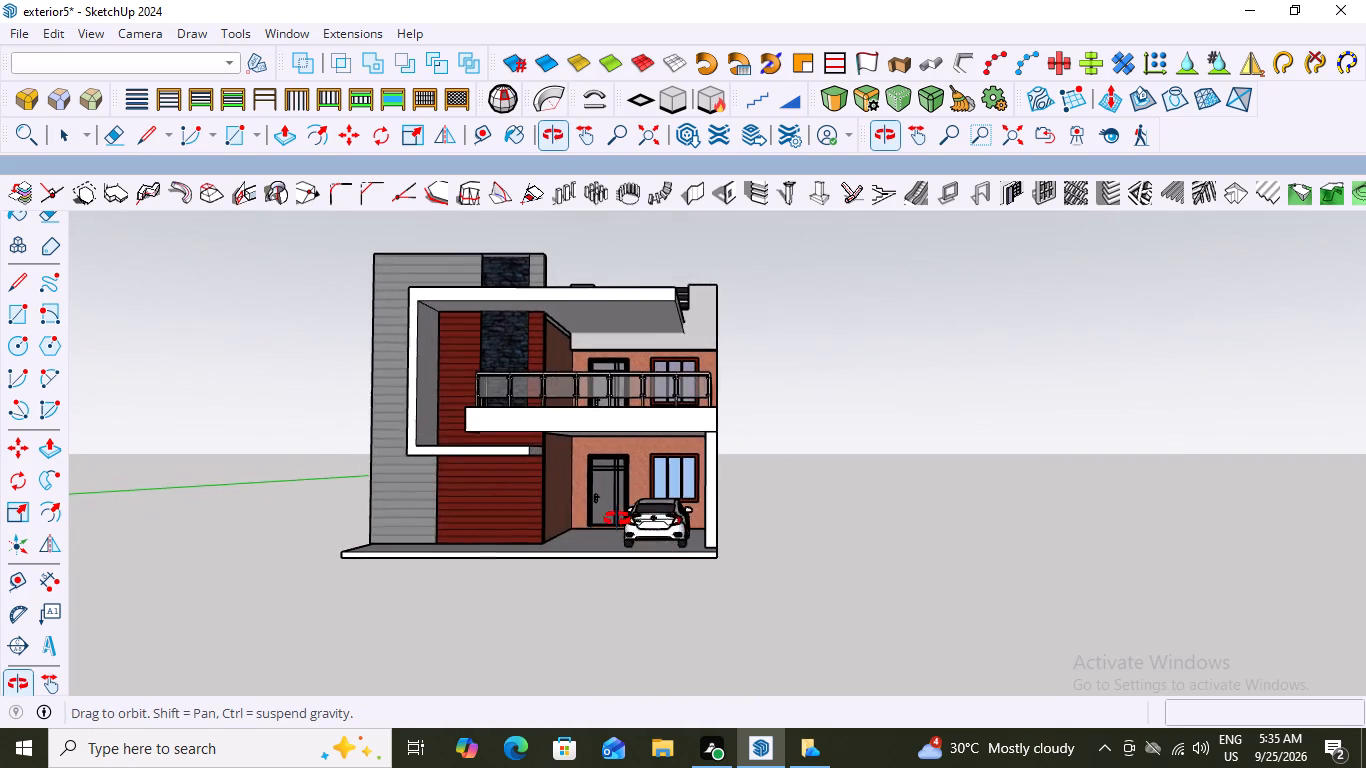
{"action": "middle_click_drag", "start_coordinate": [617, 519], "coordinate": [620, 518]}
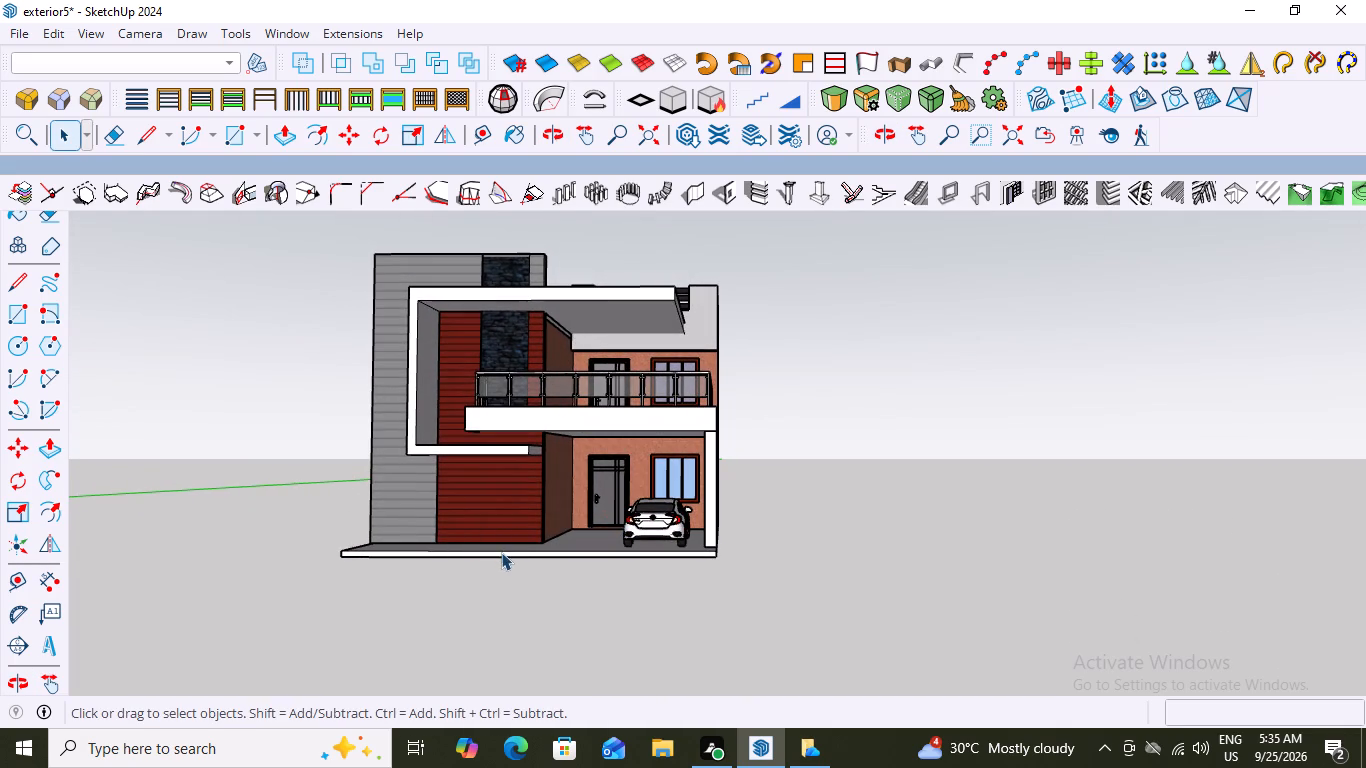
{"action": "middle_click_drag", "start_coordinate": [591, 557], "coordinate": [635, 575]}
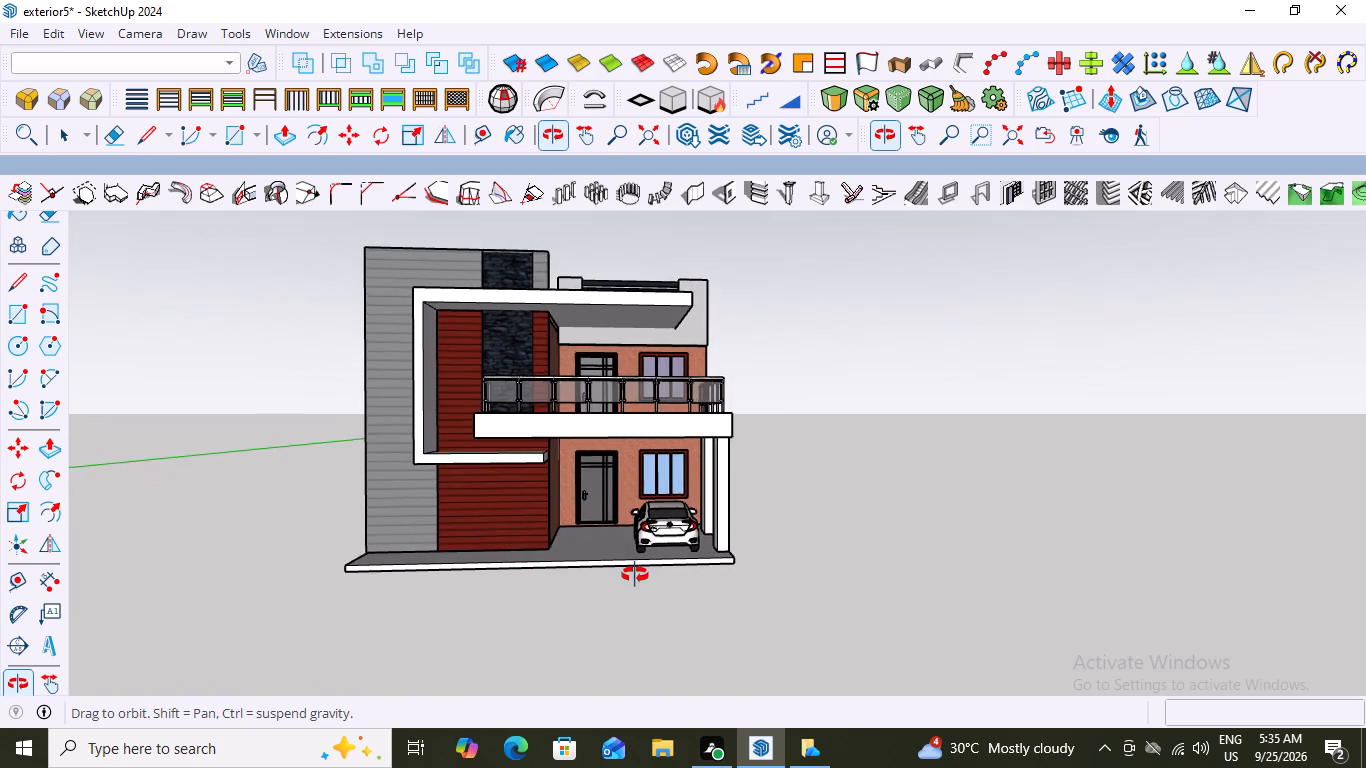
{"action": "middle_click_drag", "start_coordinate": [635, 575], "coordinate": [639, 547]}
{"action": "scroll", "coordinate": [639, 547], "scroll_direction": "up", "scroll_amount": 8}
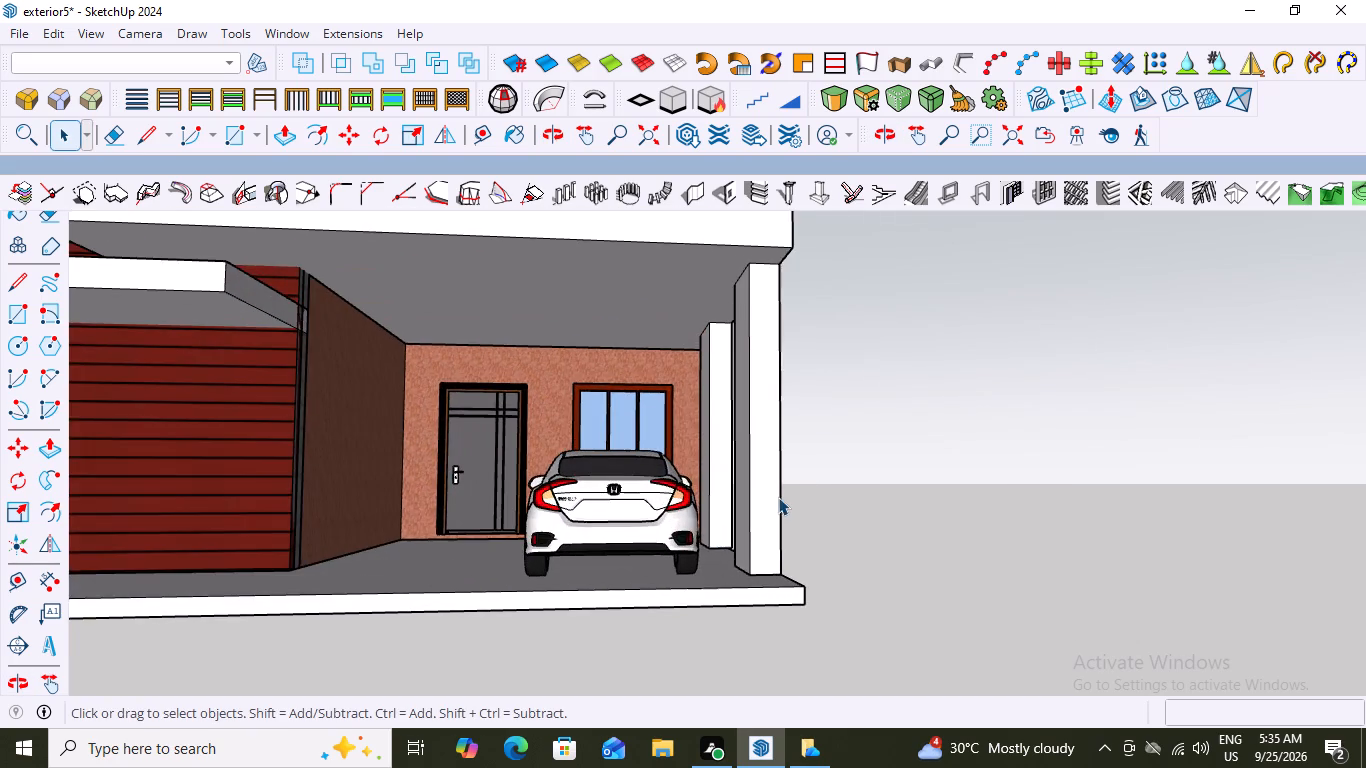
{"action": "scroll", "coordinate": [778, 497], "scroll_direction": "down", "scroll_amount": 9}
{"action": "middle_click_drag", "start_coordinate": [697, 537], "coordinate": [426, 576]}
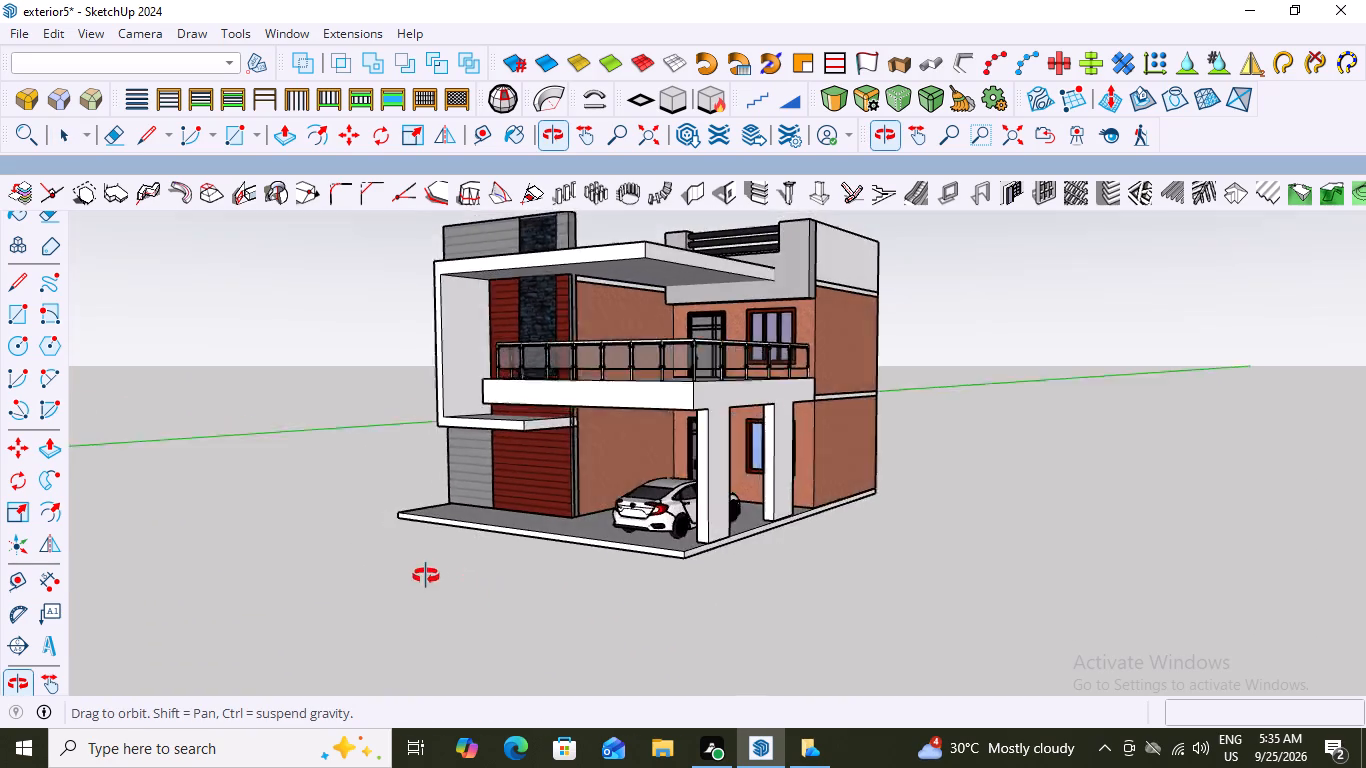
{"action": "middle_click_drag", "start_coordinate": [426, 576], "coordinate": [957, 608]}
{"action": "scroll", "coordinate": [264, 559], "scroll_direction": "down", "scroll_amount": 1}
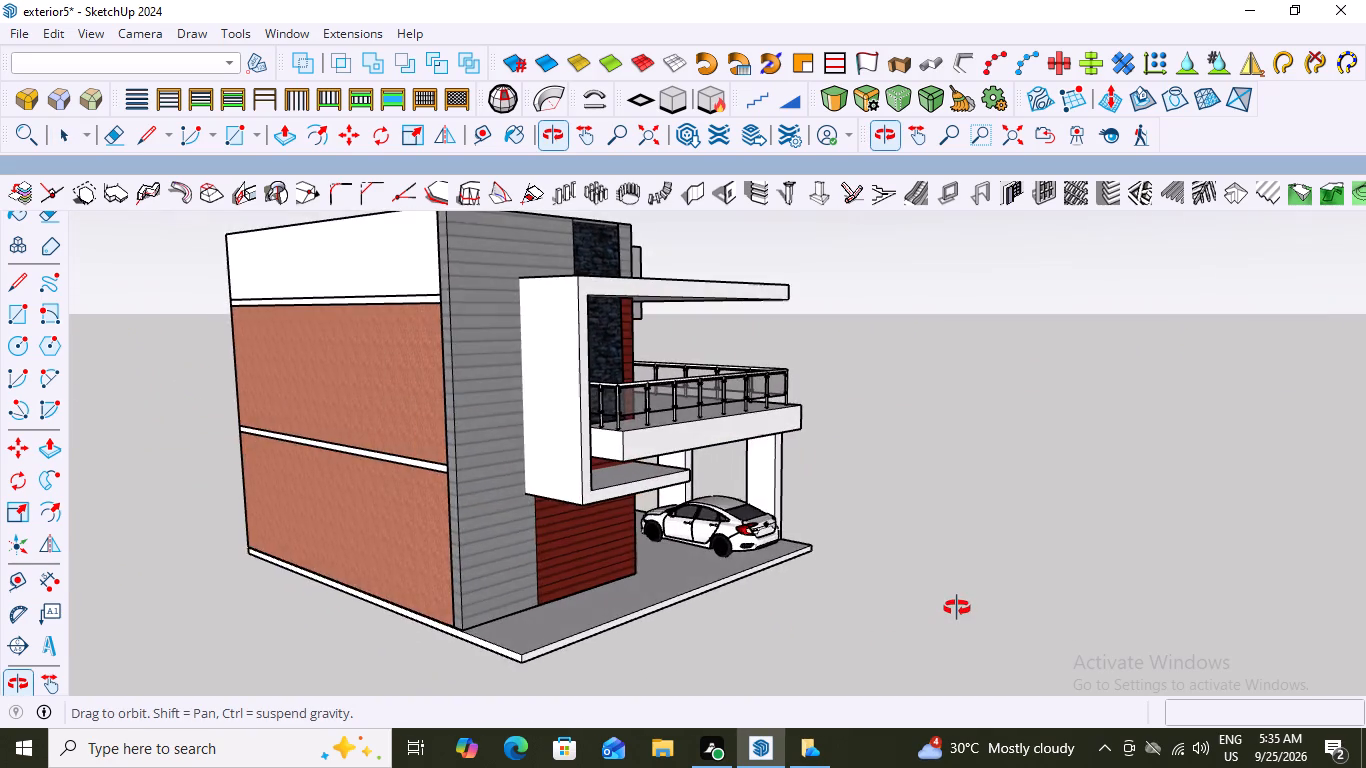
{"action": "middle_click_drag", "start_coordinate": [957, 608], "coordinate": [292, 597]}
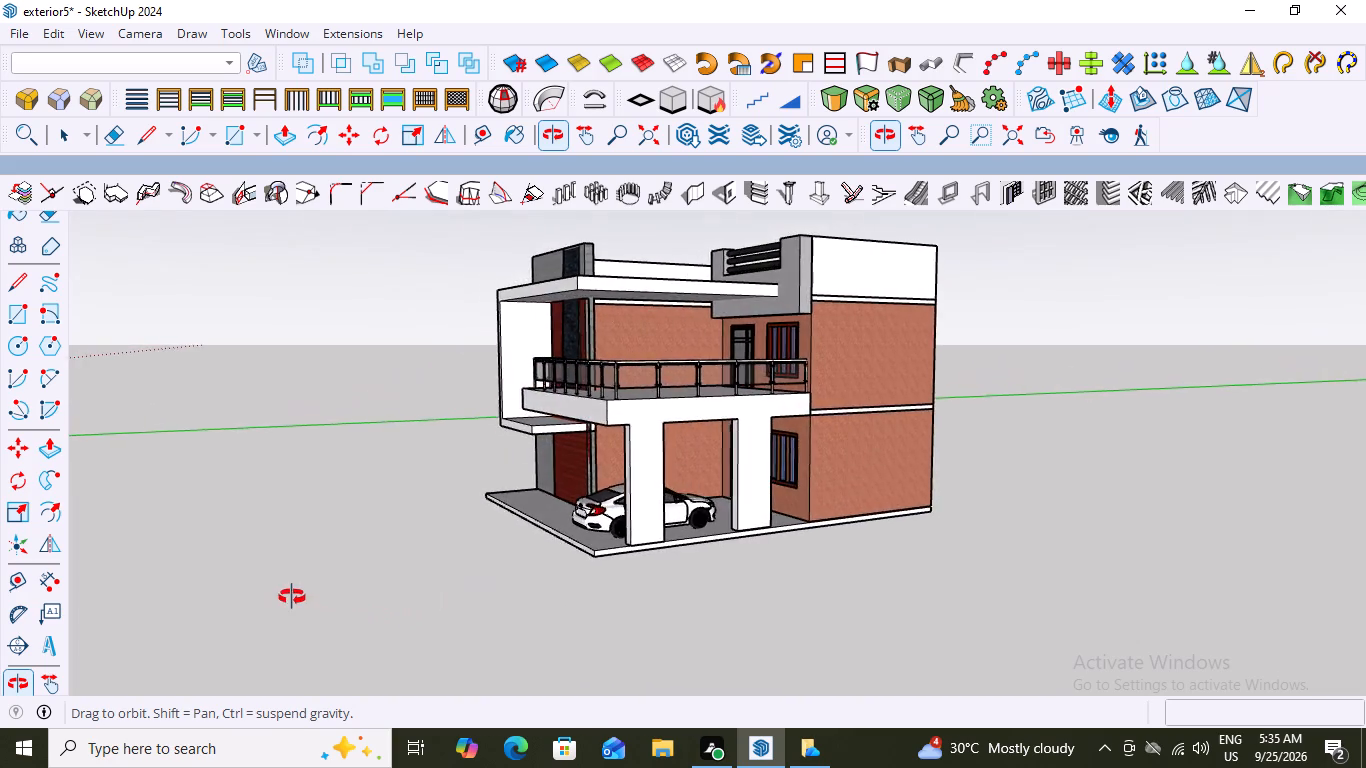
{"action": "middle_click_drag", "start_coordinate": [292, 597], "coordinate": [701, 608]}
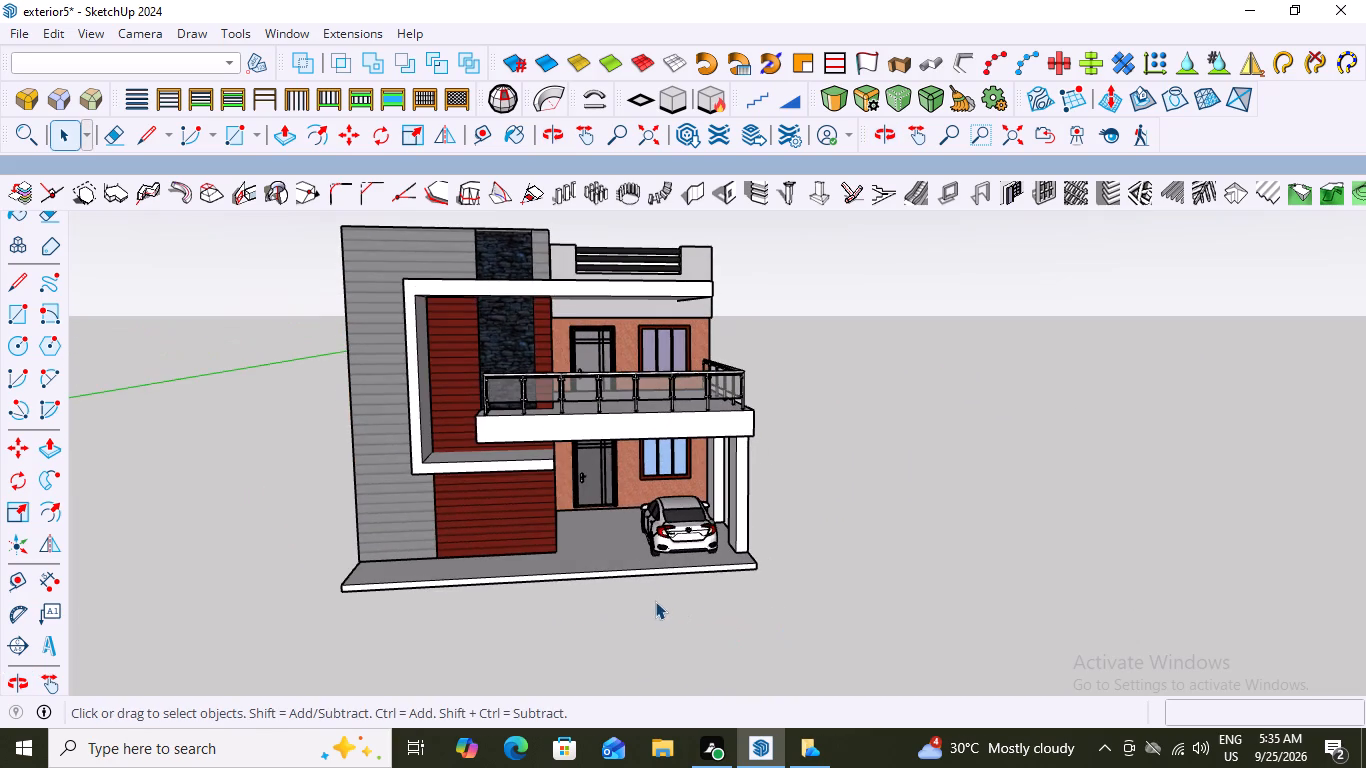
{"action": "scroll", "coordinate": [532, 539], "scroll_direction": "up", "scroll_amount": 1}
{"action": "scroll", "coordinate": [532, 539], "scroll_direction": "down", "scroll_amount": 3}
{"action": "middle_click_drag", "start_coordinate": [560, 558], "coordinate": [485, 529]}
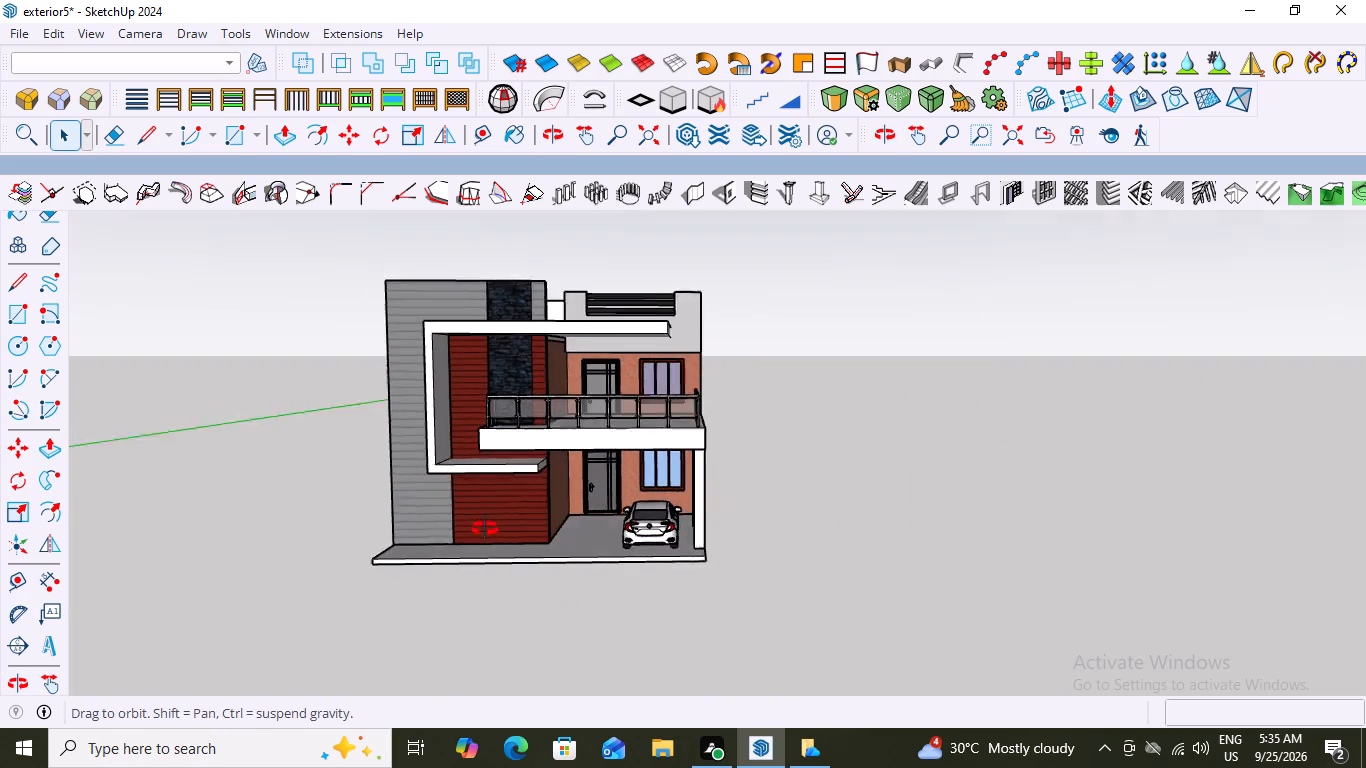
{"action": "middle_click_drag", "start_coordinate": [485, 529], "coordinate": [524, 547]}
{"action": "scroll", "coordinate": [524, 547], "scroll_direction": "up", "scroll_amount": 2}
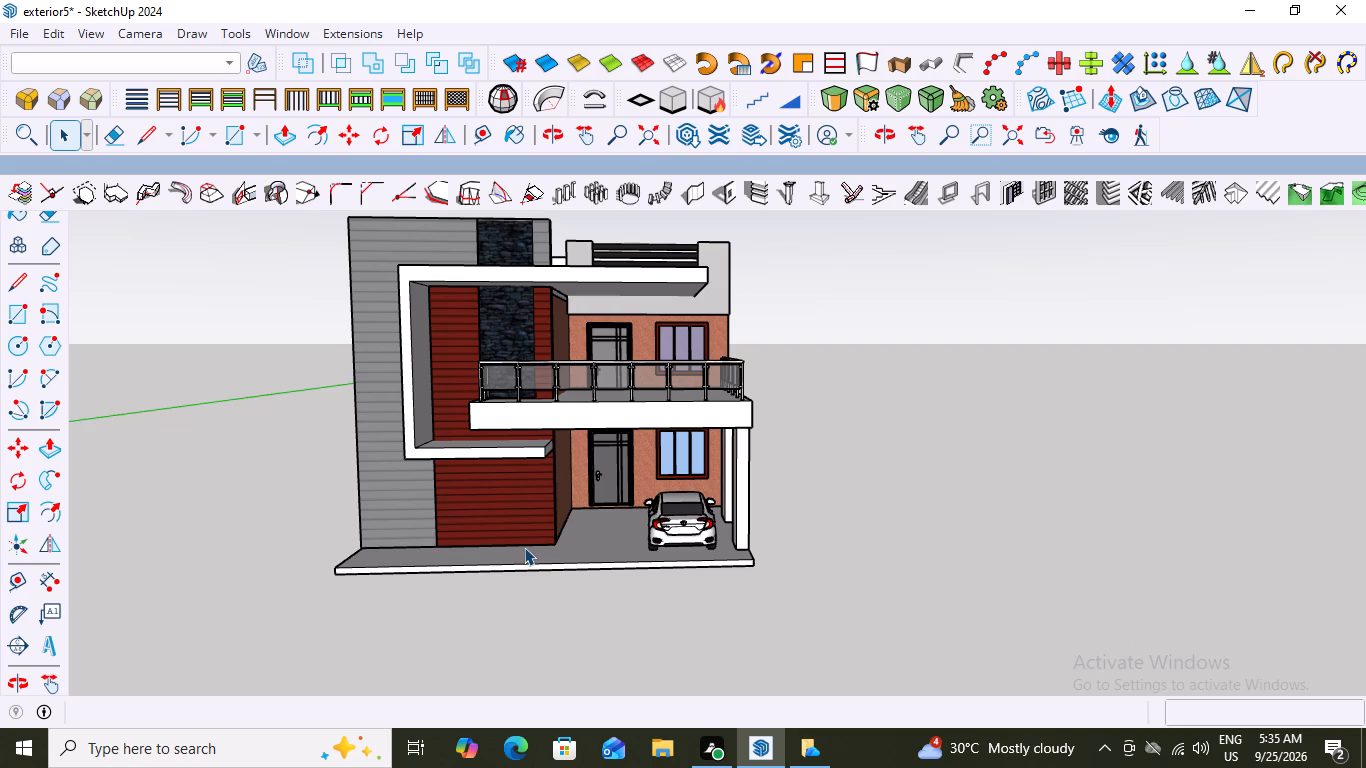
Pull a Tape Measure guide line from the front edge of the porch slab.
{"action": "key", "text": "t"}
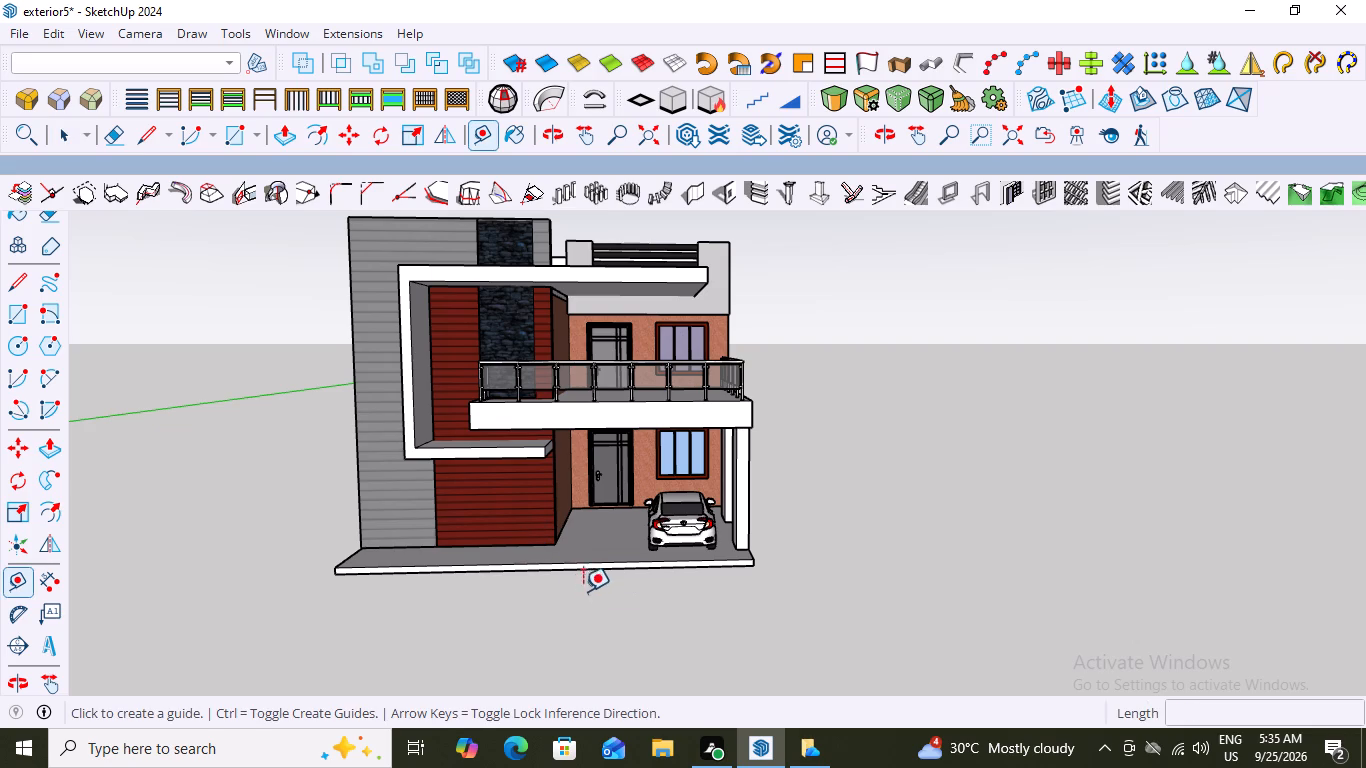
{"action": "left_click", "coordinate": [561, 572]}
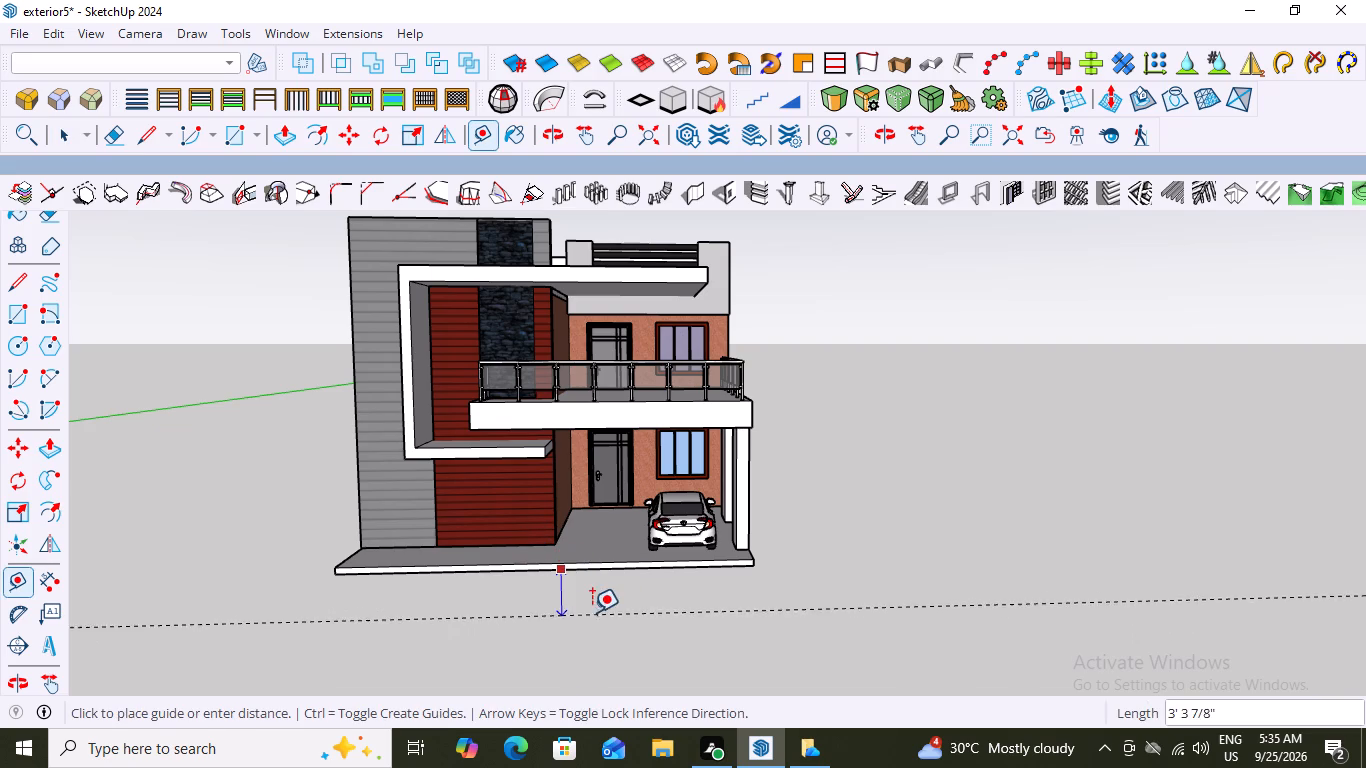
{"action": "scroll", "coordinate": [592, 612], "scroll_direction": "down", "scroll_amount": 13}
{"action": "scroll", "coordinate": [658, 641], "scroll_direction": "up", "scroll_amount": 8}
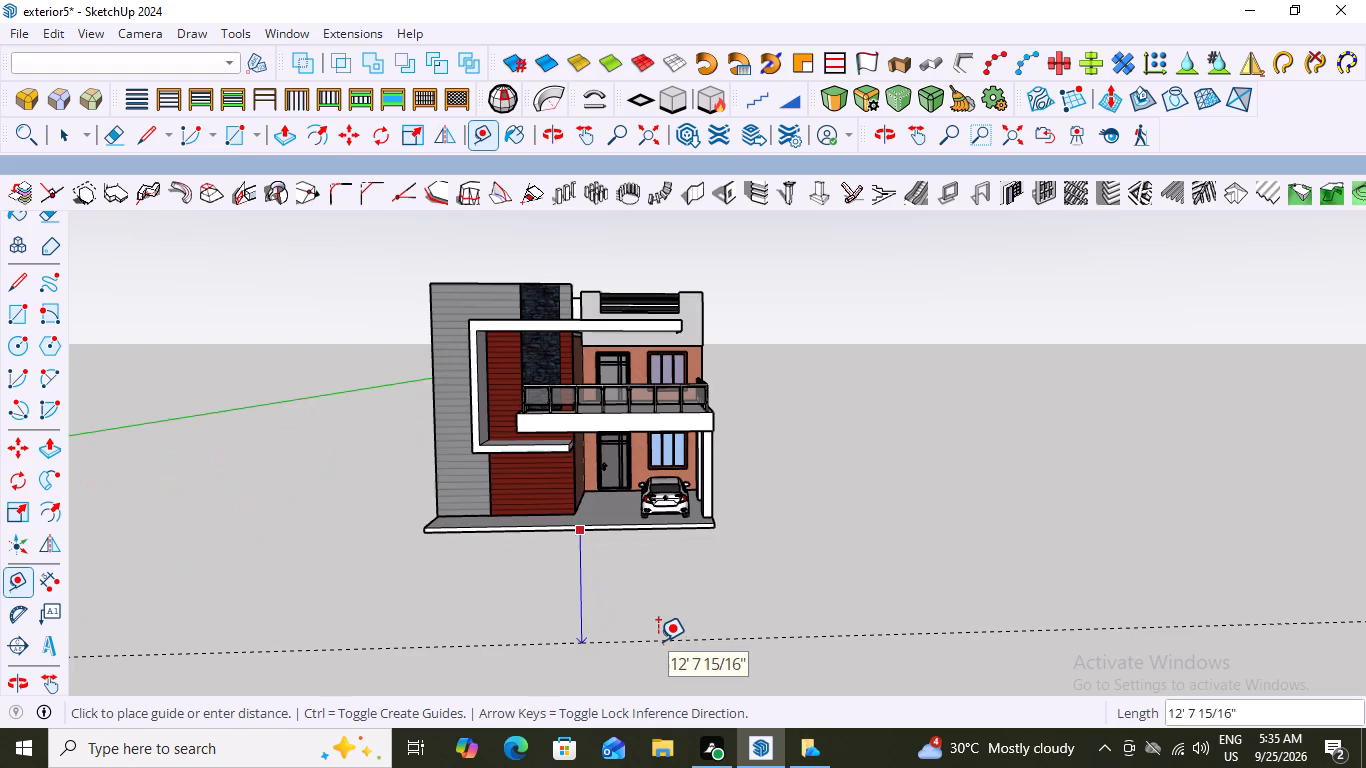
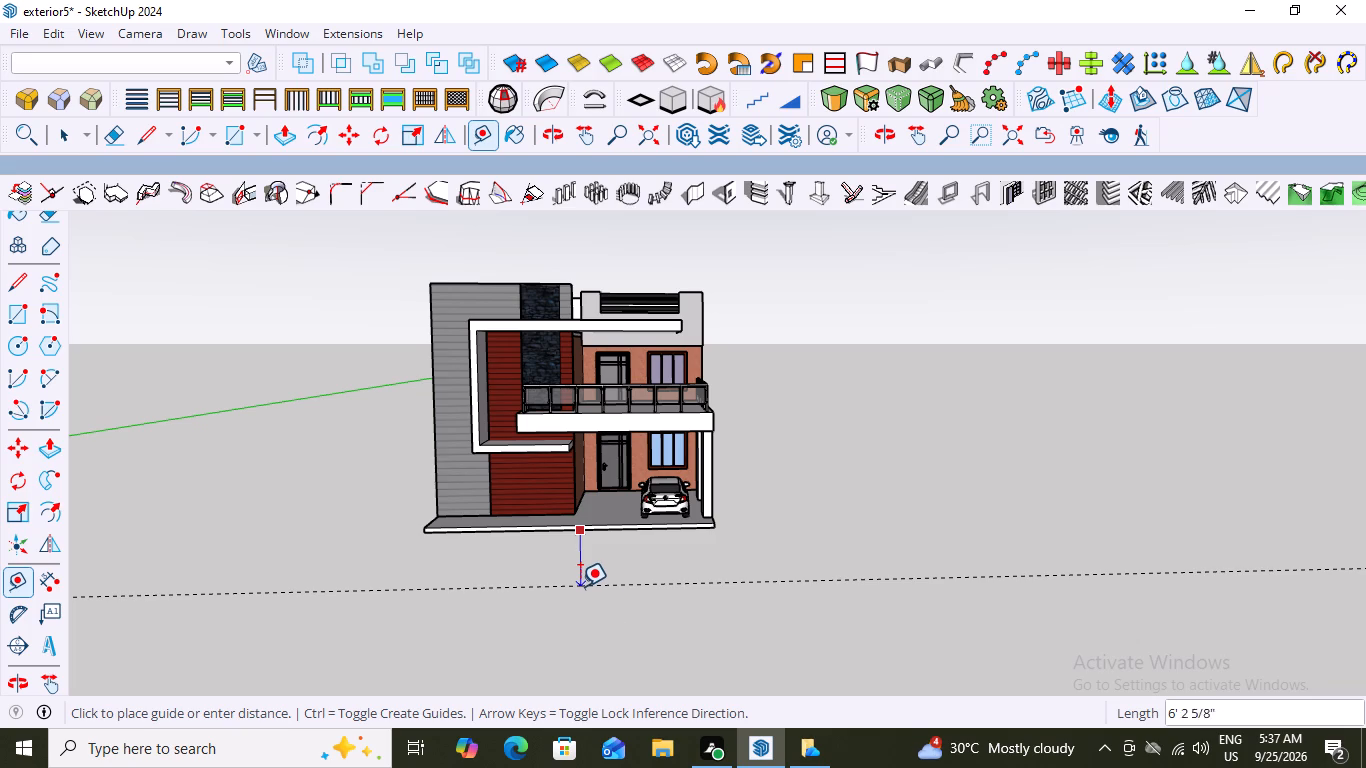
Place the Tape Measure guide 5' out from the slab's front edge, locked along the green axis.
{"action": "scroll", "coordinate": [580, 586], "scroll_direction": "down", "scroll_amount": 7}
{"action": "scroll", "coordinate": [594, 643], "scroll_direction": "up", "scroll_amount": 8}
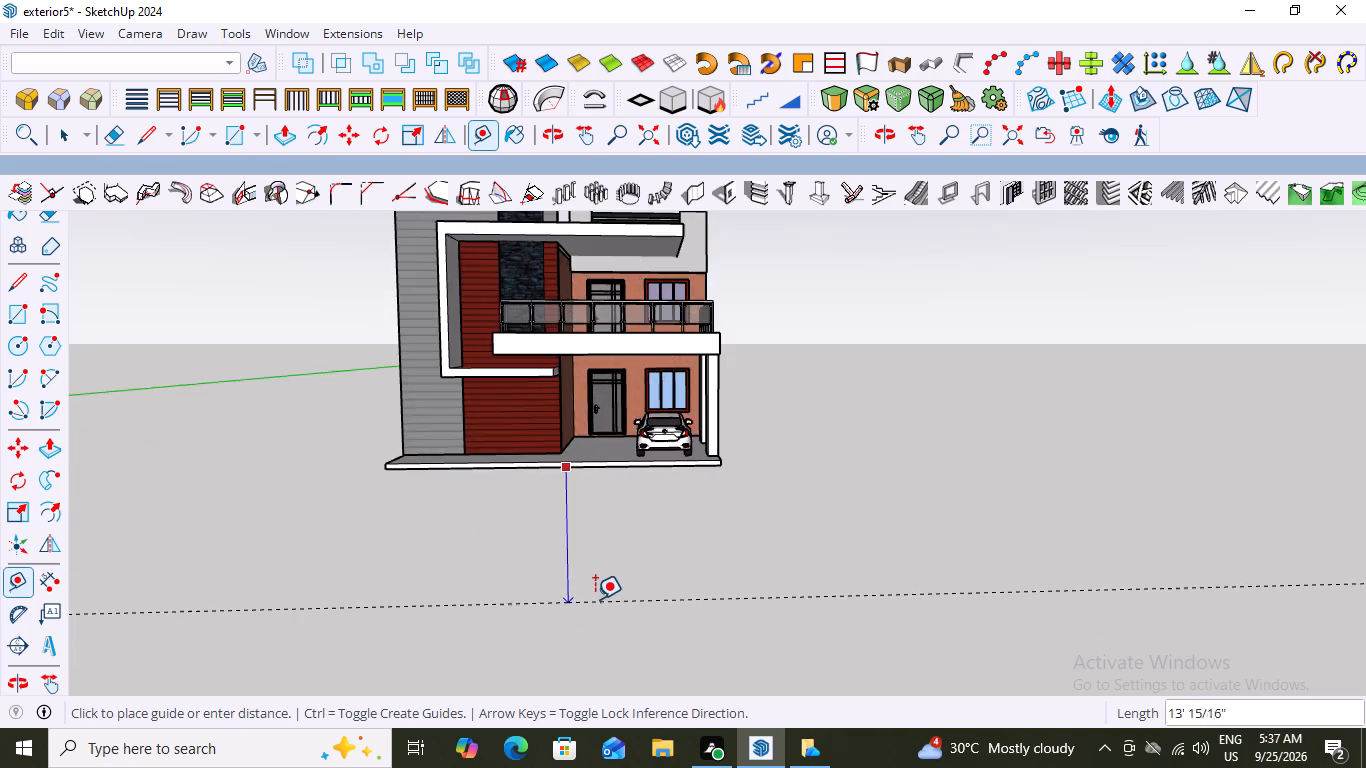
{"action": "scroll", "coordinate": [595, 599], "scroll_direction": "up", "scroll_amount": 9}
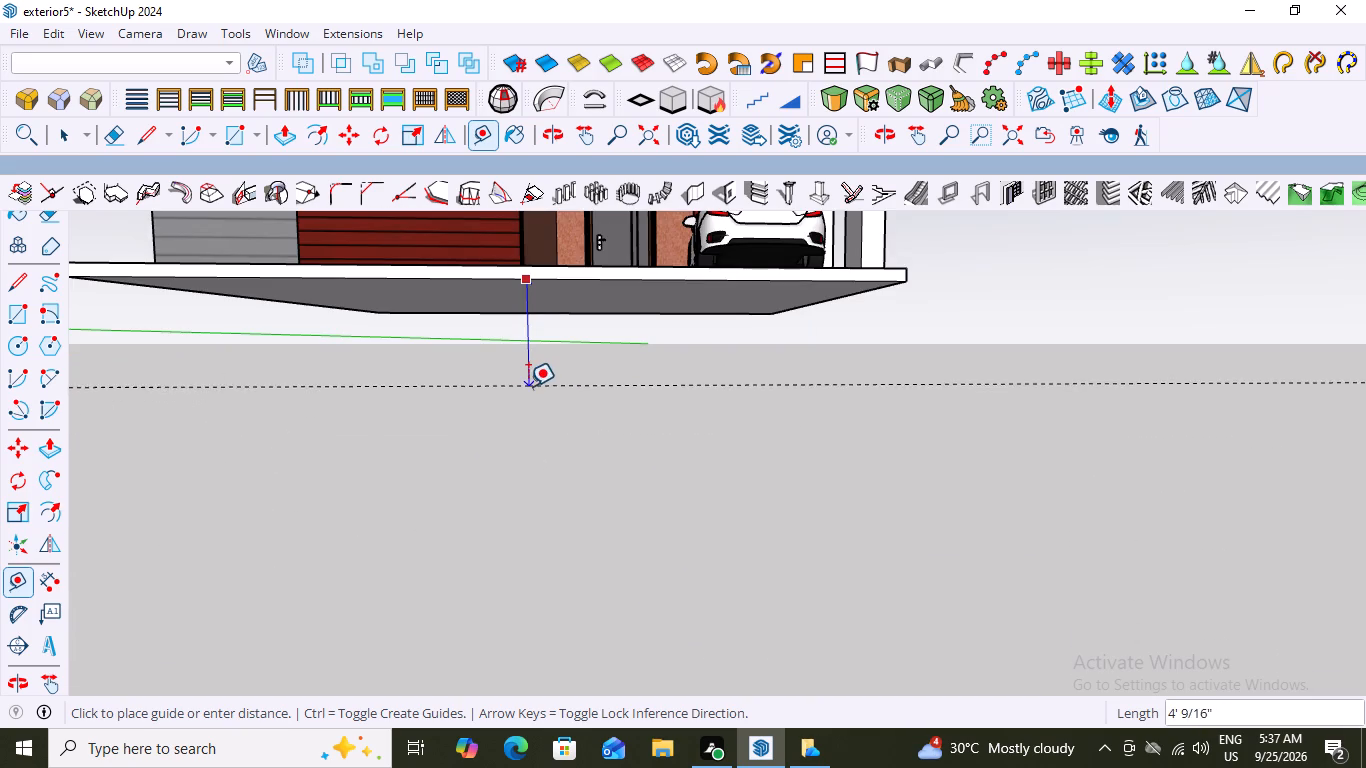
{"action": "key", "text": "Left"}
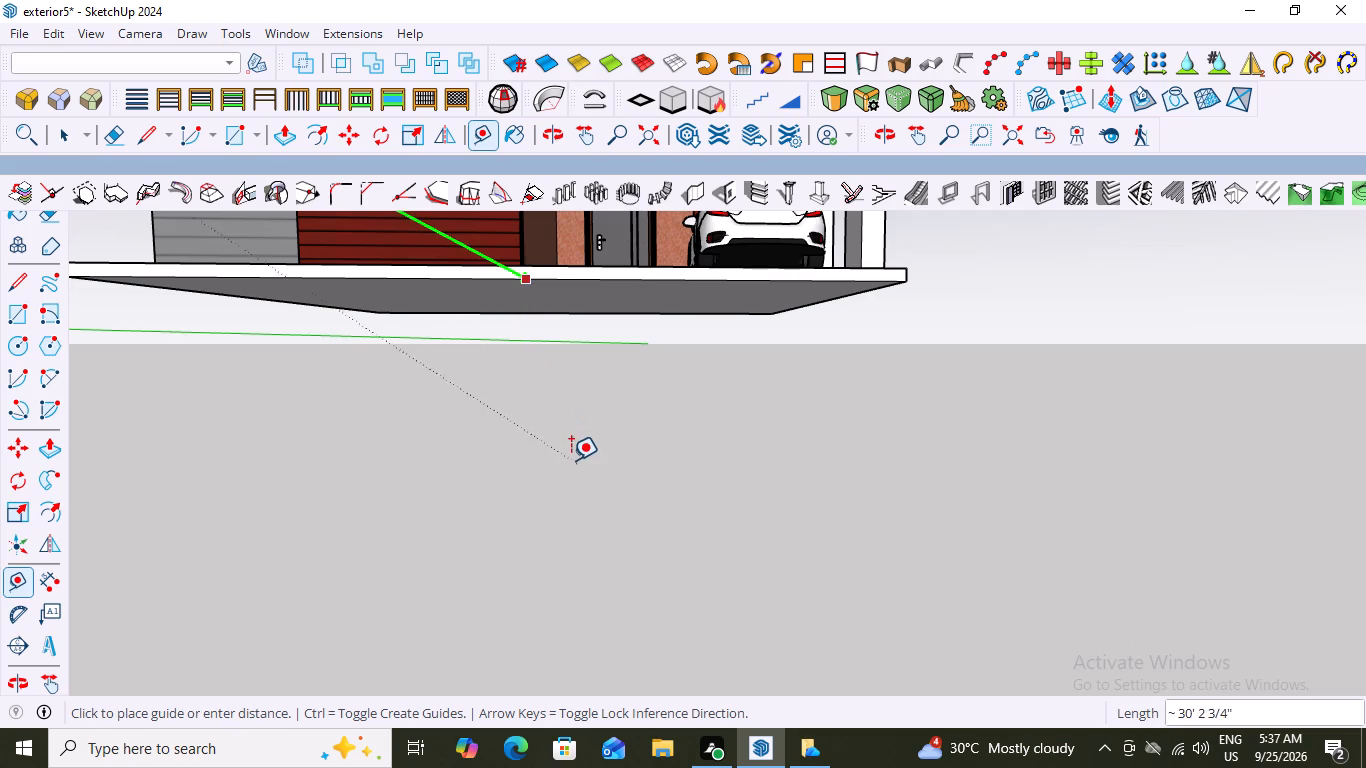
{"action": "scroll", "coordinate": [576, 454], "scroll_direction": "down", "scroll_amount": 18}
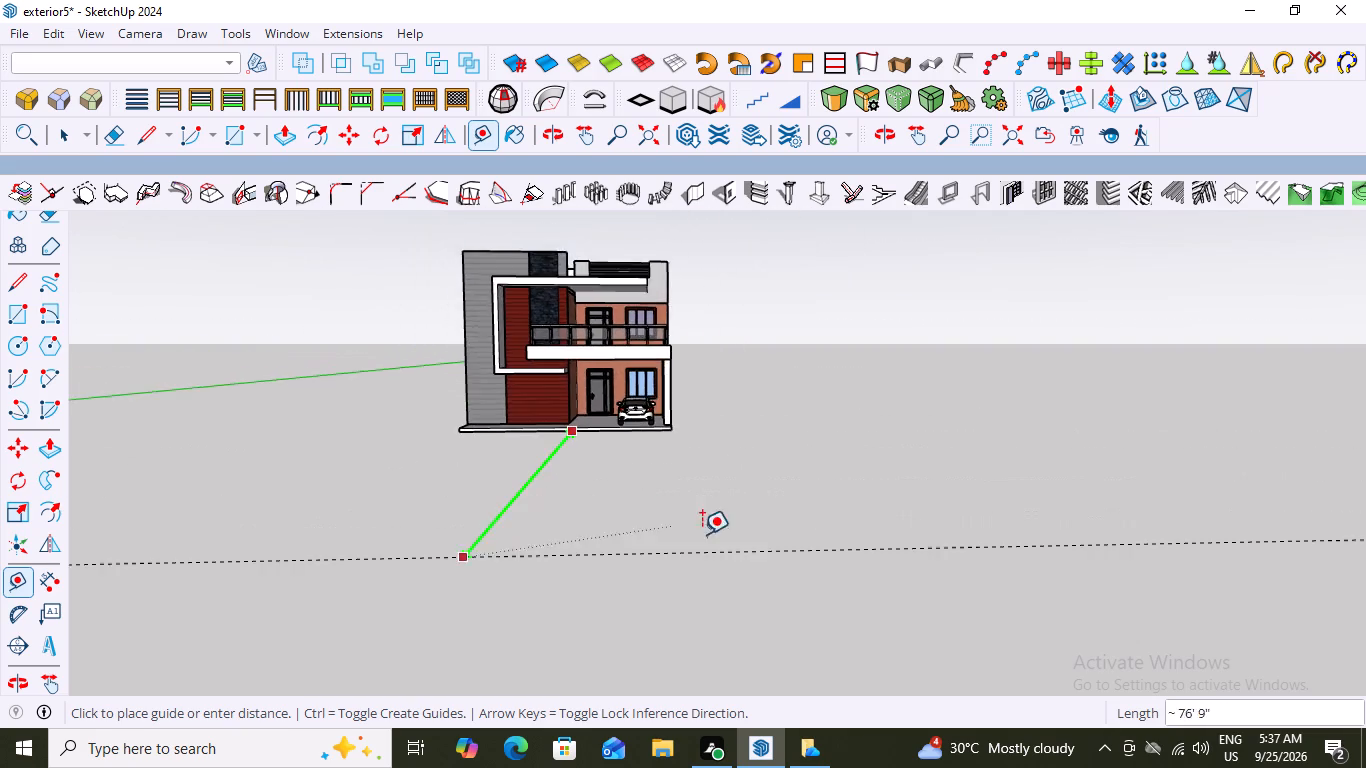
{"action": "scroll", "coordinate": [573, 503], "scroll_direction": "up", "scroll_amount": 6}
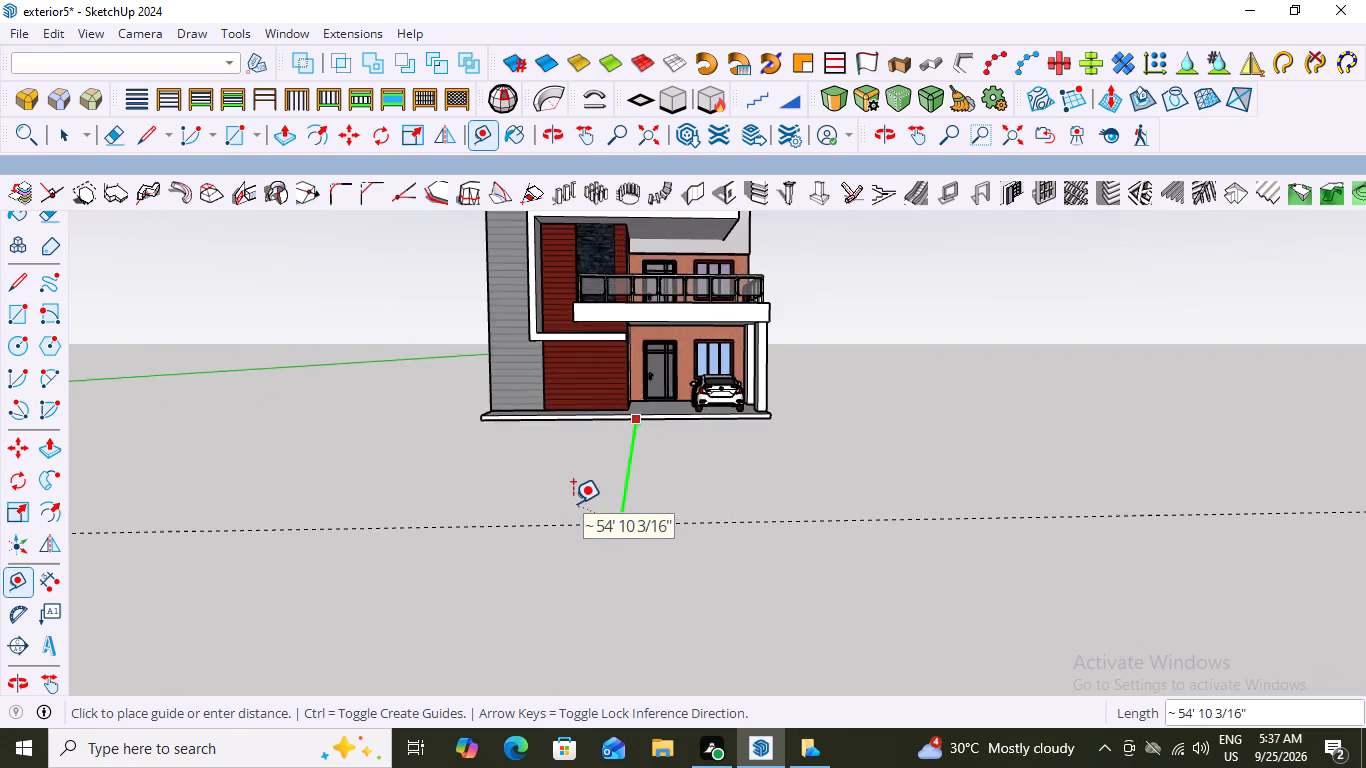
{"action": "scroll", "coordinate": [573, 503], "scroll_direction": "up", "scroll_amount": 3}
{"action": "scroll", "coordinate": [576, 462], "scroll_direction": "down", "scroll_amount": 8}
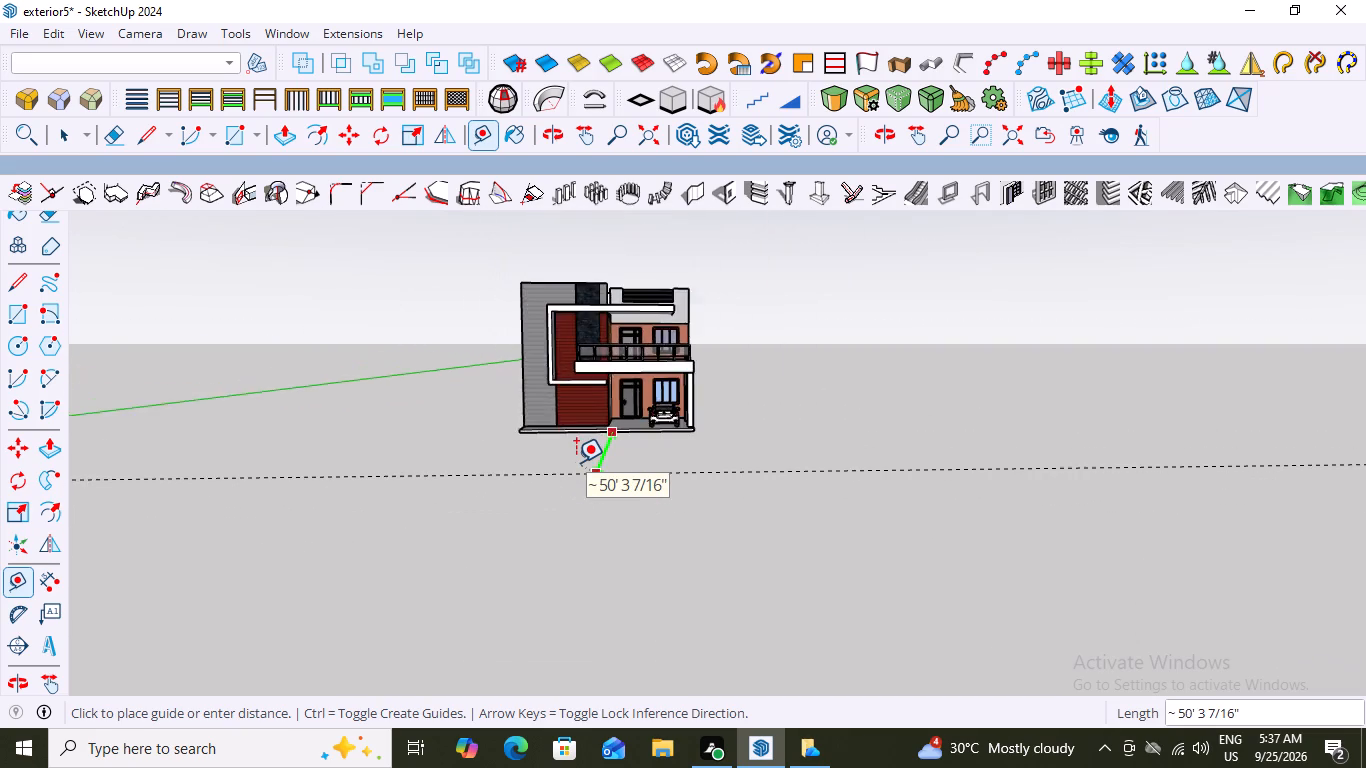
{"action": "scroll", "coordinate": [576, 462], "scroll_direction": "down", "scroll_amount": 3}
{"action": "middle_click_drag", "start_coordinate": [576, 462], "coordinate": [595, 558]}
{"action": "scroll", "coordinate": [594, 492], "scroll_direction": "up", "scroll_amount": 3}
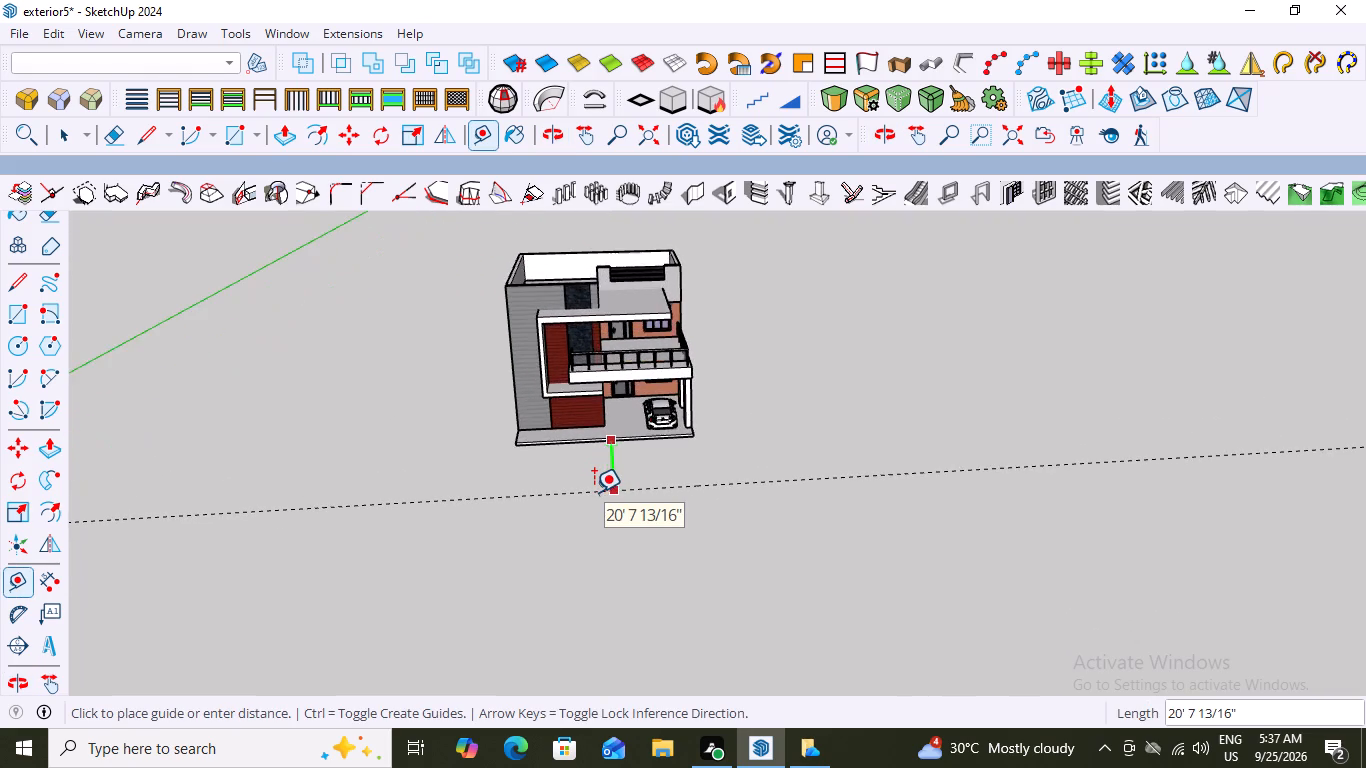
{"action": "scroll", "coordinate": [594, 492], "scroll_direction": "up", "scroll_amount": 4}
{"action": "scroll", "coordinate": [601, 484], "scroll_direction": "down", "scroll_amount": 2}
{"action": "scroll", "coordinate": [601, 484], "scroll_direction": "up", "scroll_amount": 2}
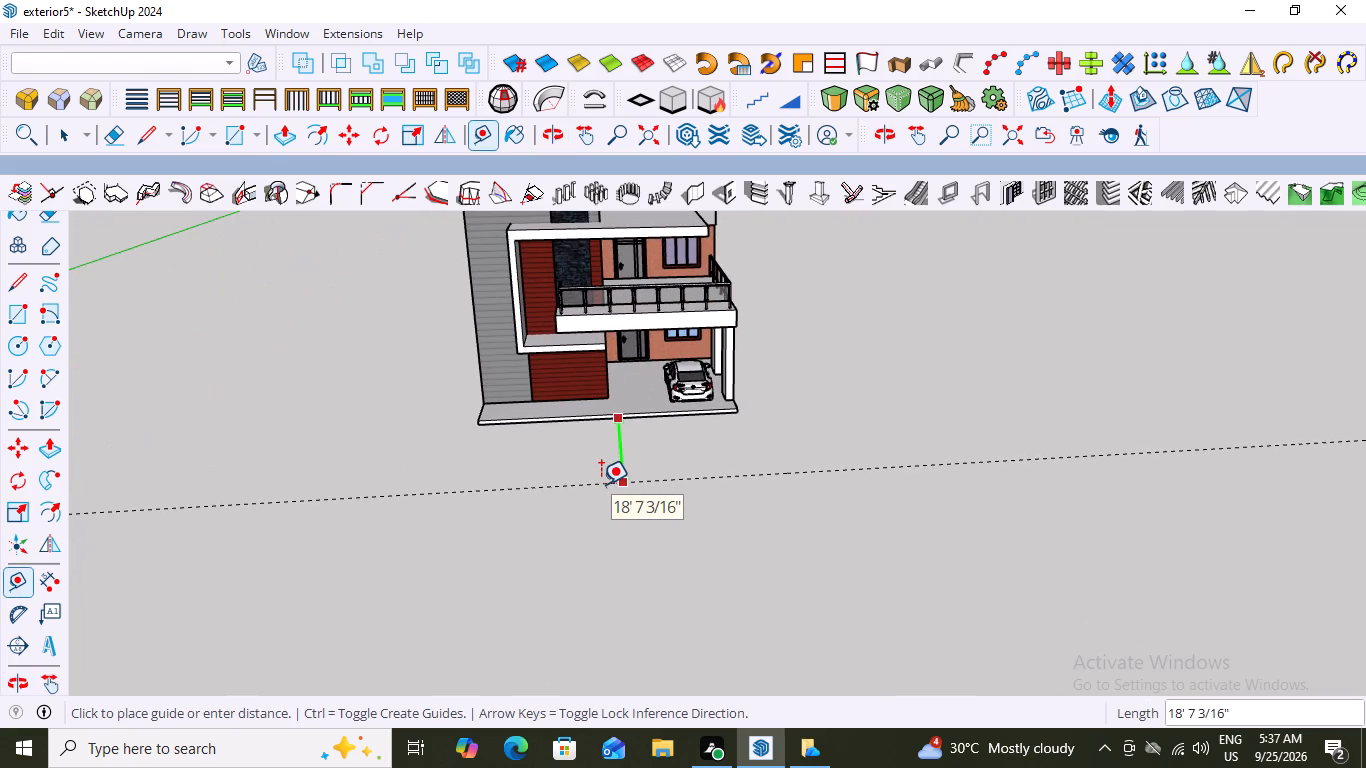
{"action": "type", "text": "5'"}
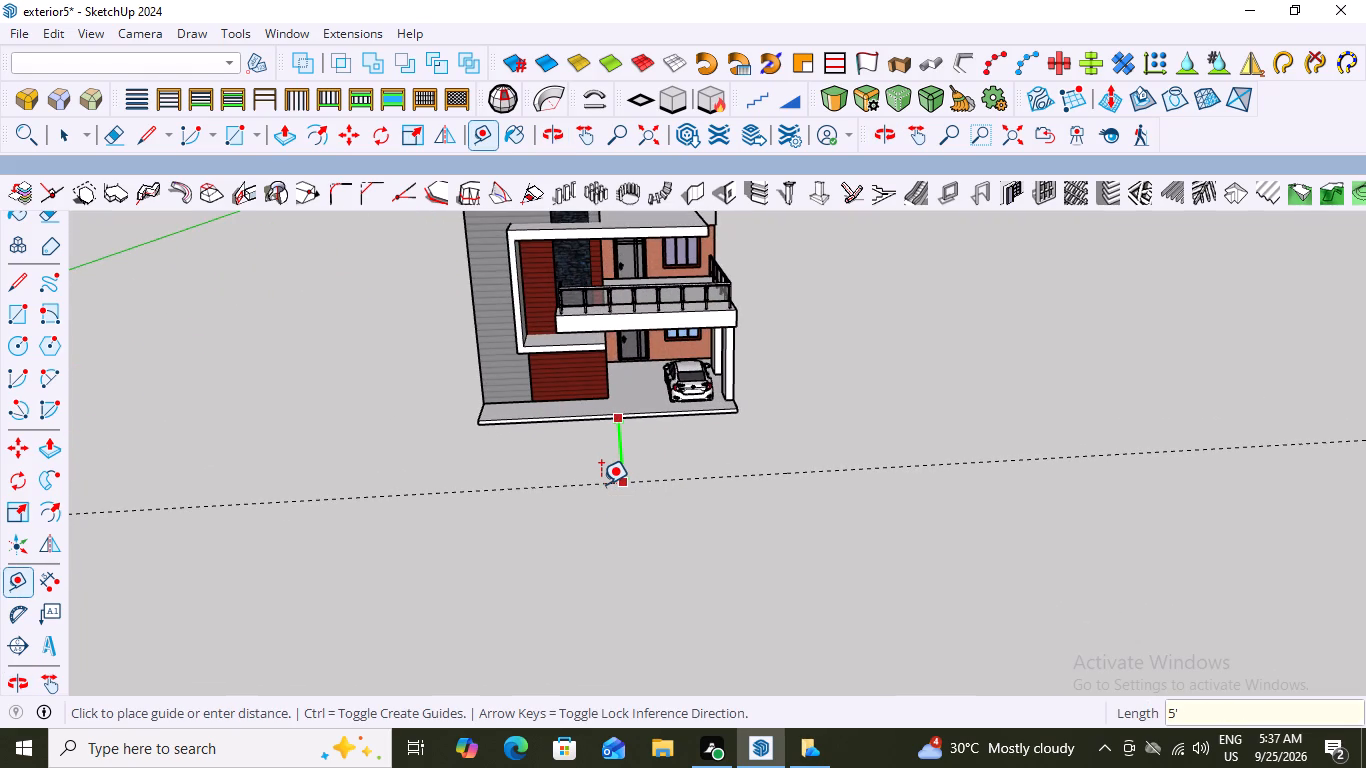
{"action": "key", "text": "Return"}
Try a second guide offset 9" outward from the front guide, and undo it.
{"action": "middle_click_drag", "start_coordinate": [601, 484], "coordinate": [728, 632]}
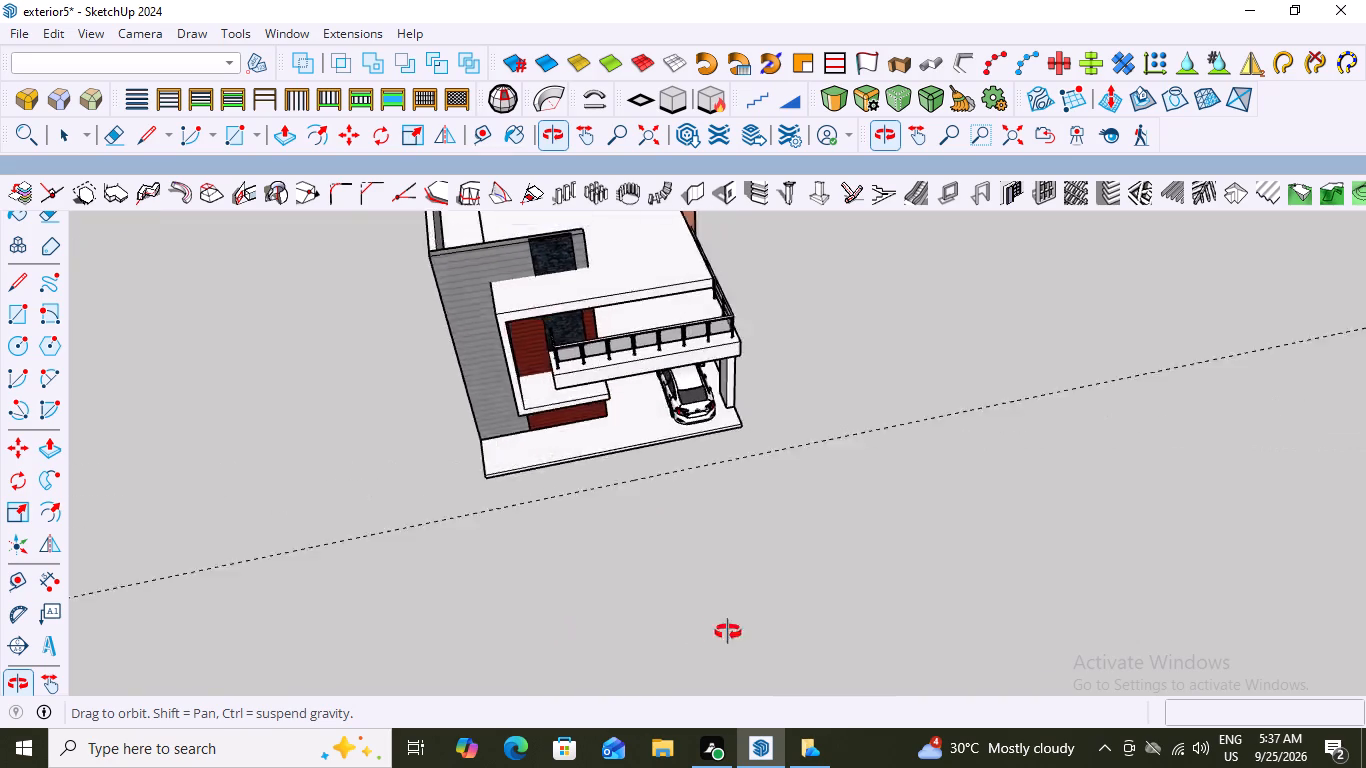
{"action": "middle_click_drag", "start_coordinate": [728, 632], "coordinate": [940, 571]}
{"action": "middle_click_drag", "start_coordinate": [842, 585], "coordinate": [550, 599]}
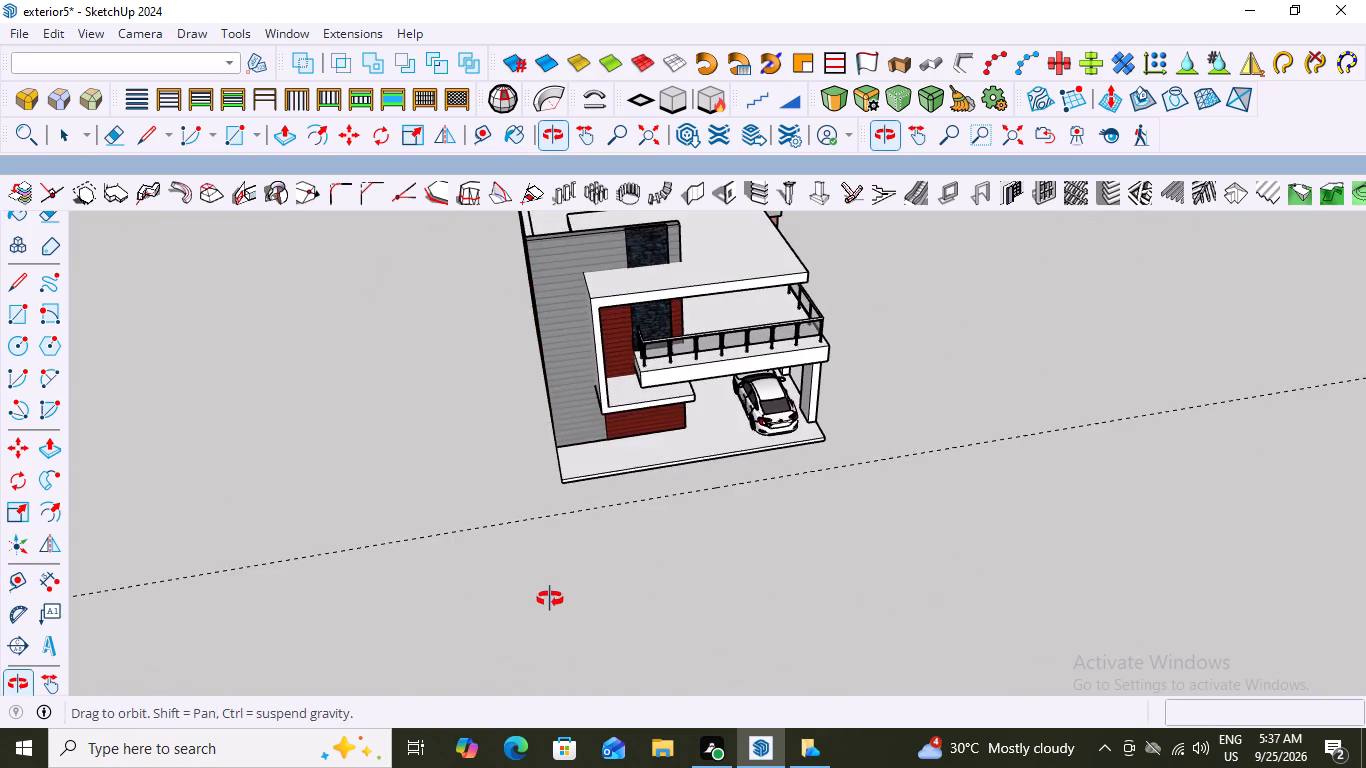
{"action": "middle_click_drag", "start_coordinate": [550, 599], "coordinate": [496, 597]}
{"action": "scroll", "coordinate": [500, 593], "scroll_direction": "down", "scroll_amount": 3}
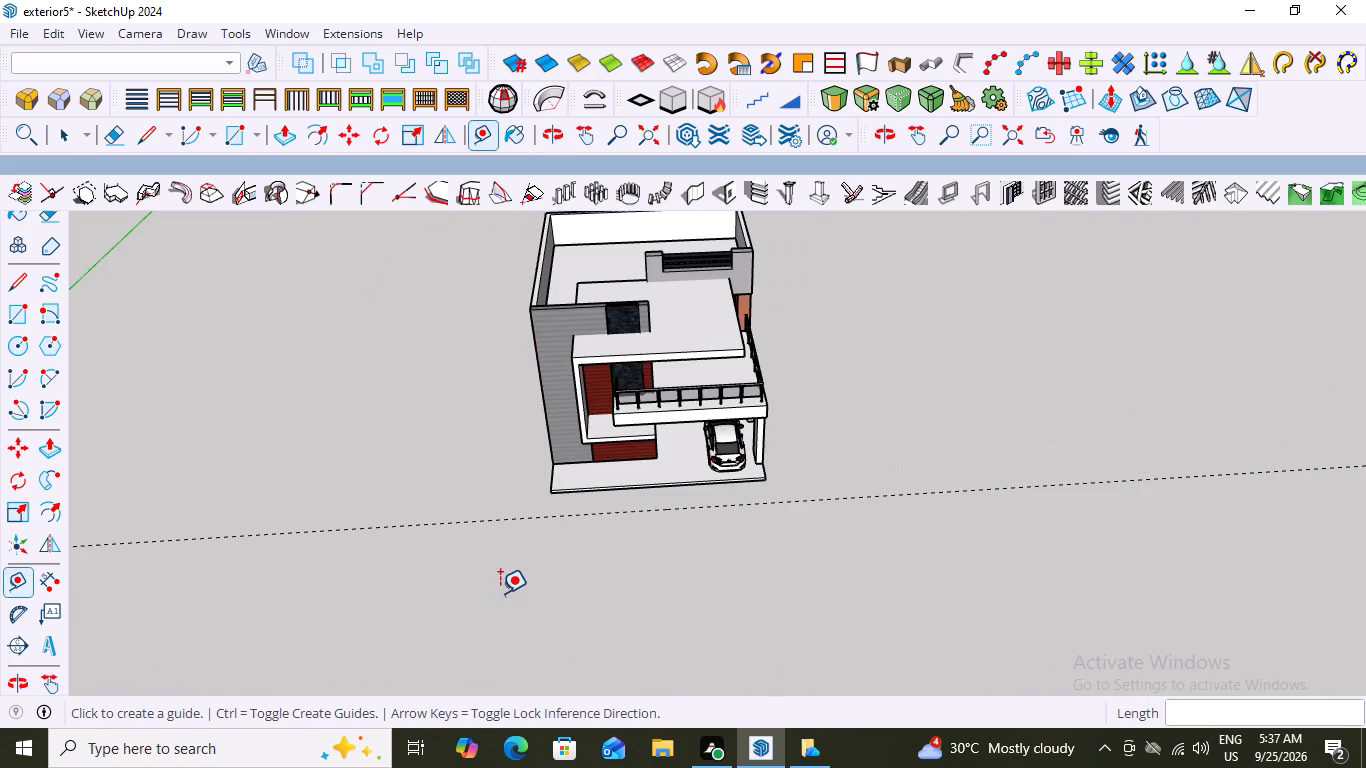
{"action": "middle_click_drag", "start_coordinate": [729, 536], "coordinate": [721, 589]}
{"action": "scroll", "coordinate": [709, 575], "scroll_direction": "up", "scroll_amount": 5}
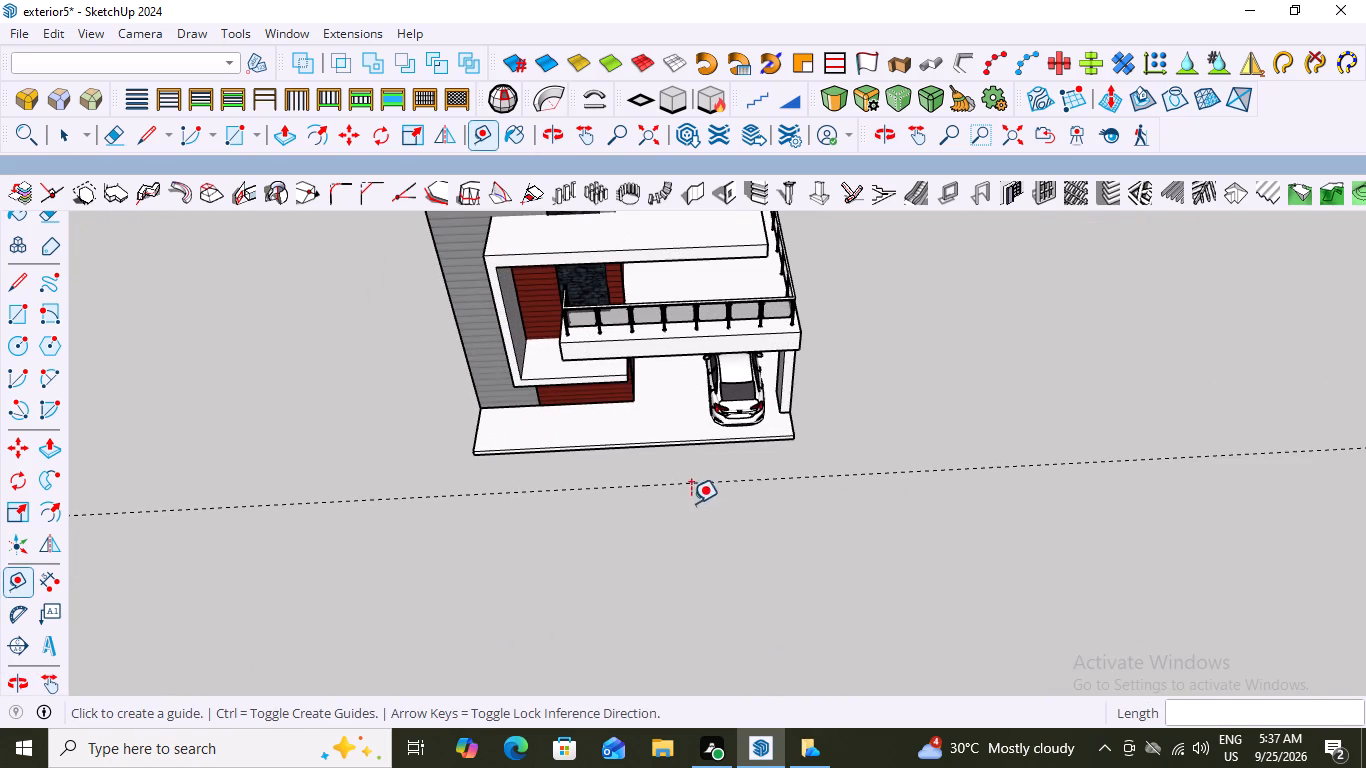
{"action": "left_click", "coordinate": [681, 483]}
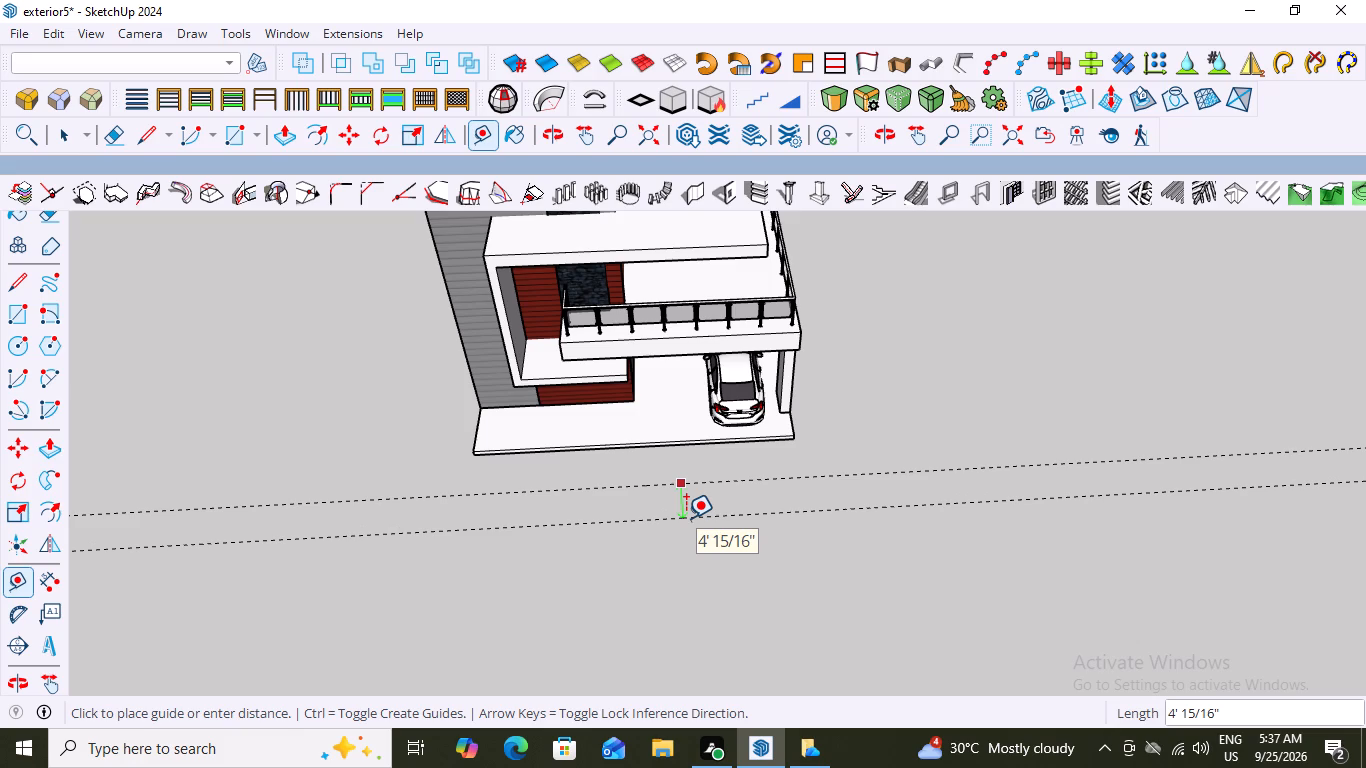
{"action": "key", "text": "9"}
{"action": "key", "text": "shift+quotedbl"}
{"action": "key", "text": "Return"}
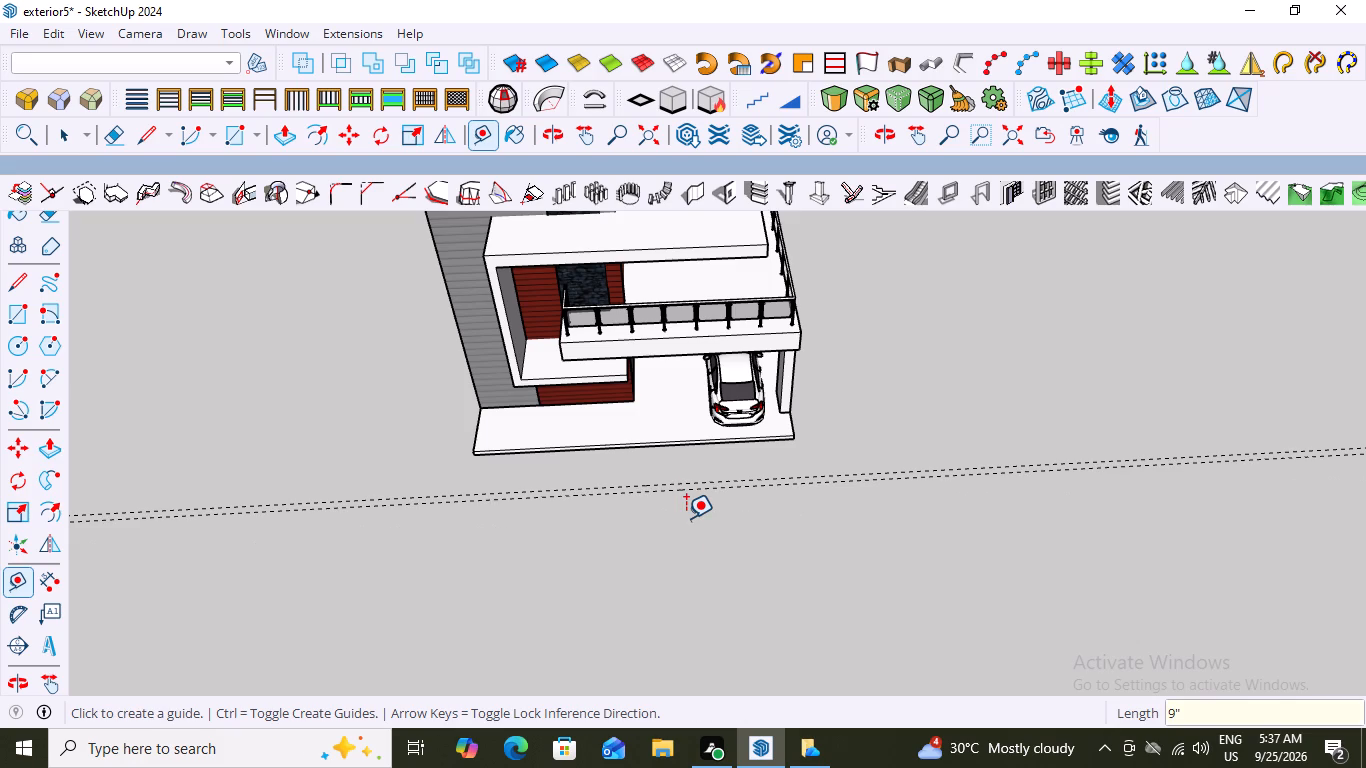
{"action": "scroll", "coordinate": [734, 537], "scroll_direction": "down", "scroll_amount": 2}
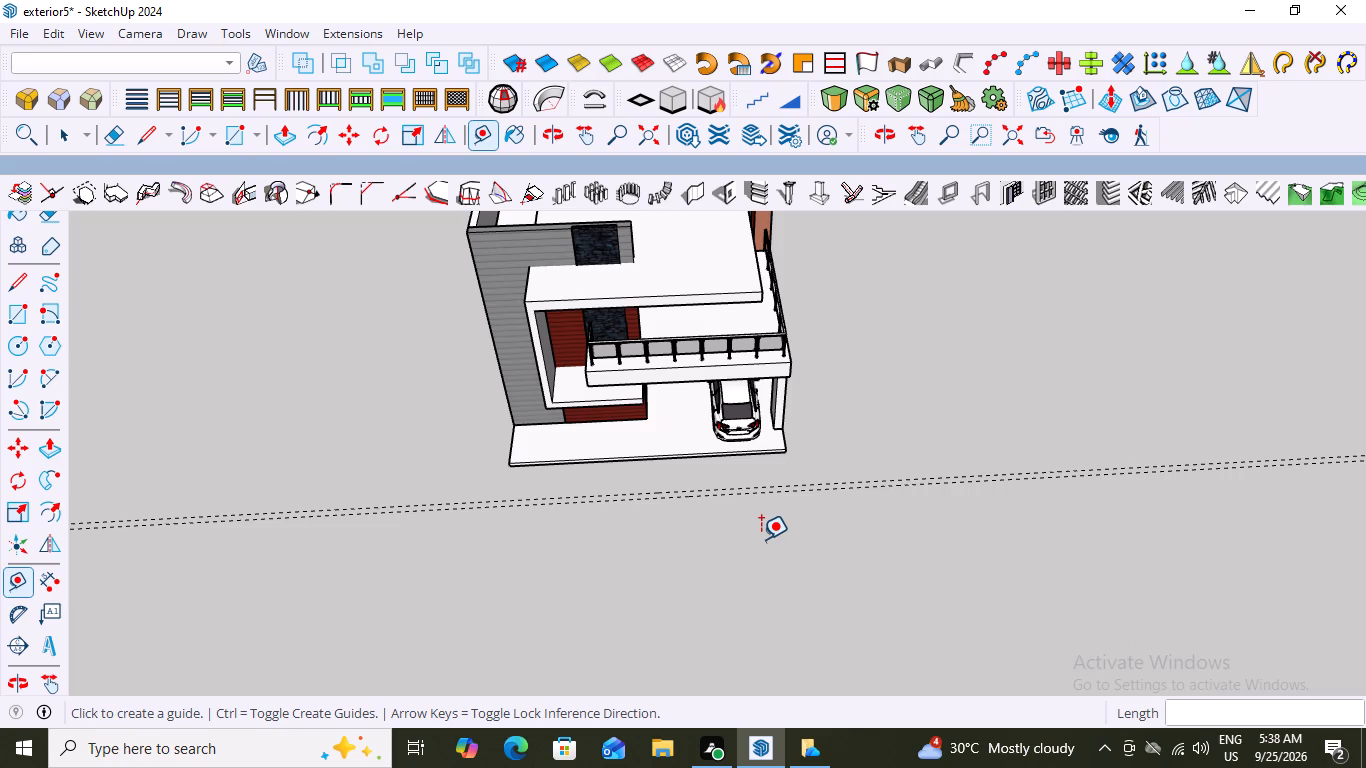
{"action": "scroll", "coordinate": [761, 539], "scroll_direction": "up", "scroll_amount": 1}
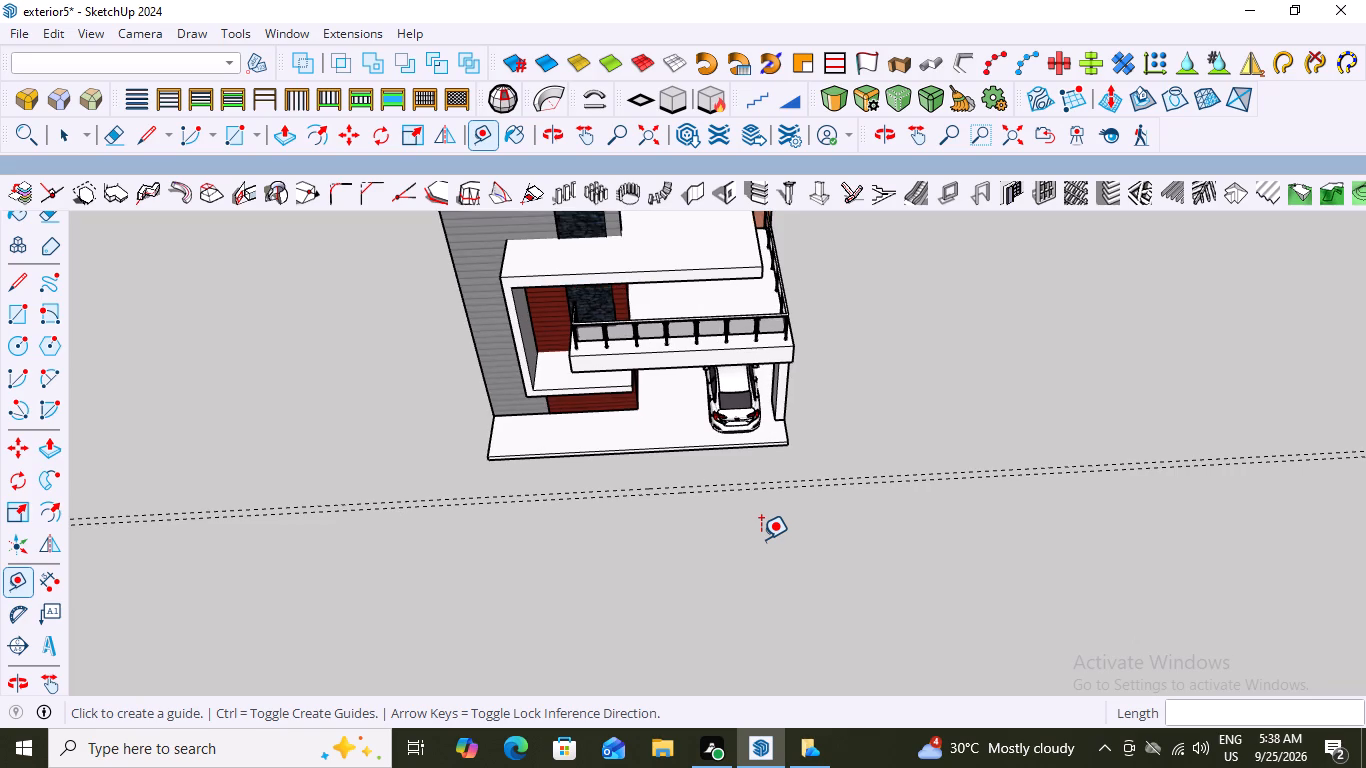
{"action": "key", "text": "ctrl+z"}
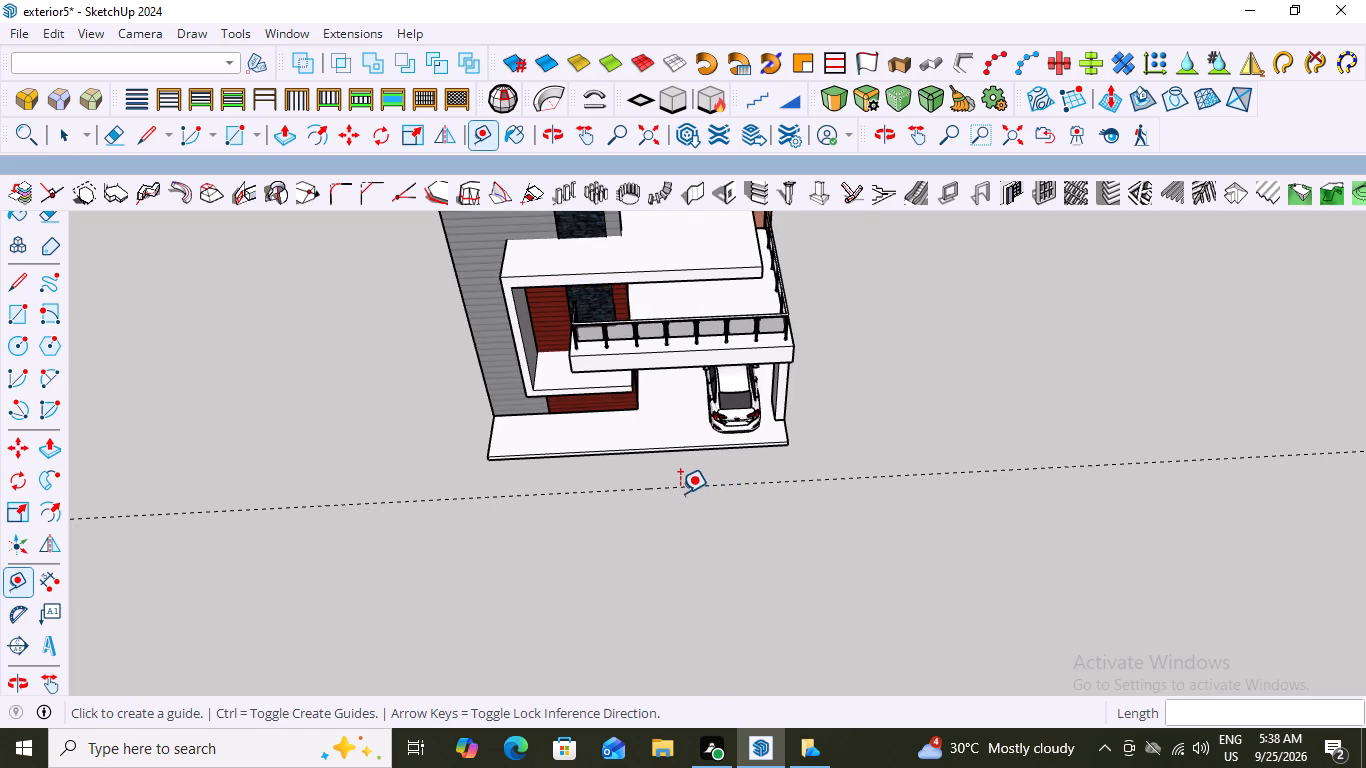
Place a second guide 2' outward from the front guide, parallel to the slab's front edge.
{"action": "left_click", "coordinate": [680, 489]}
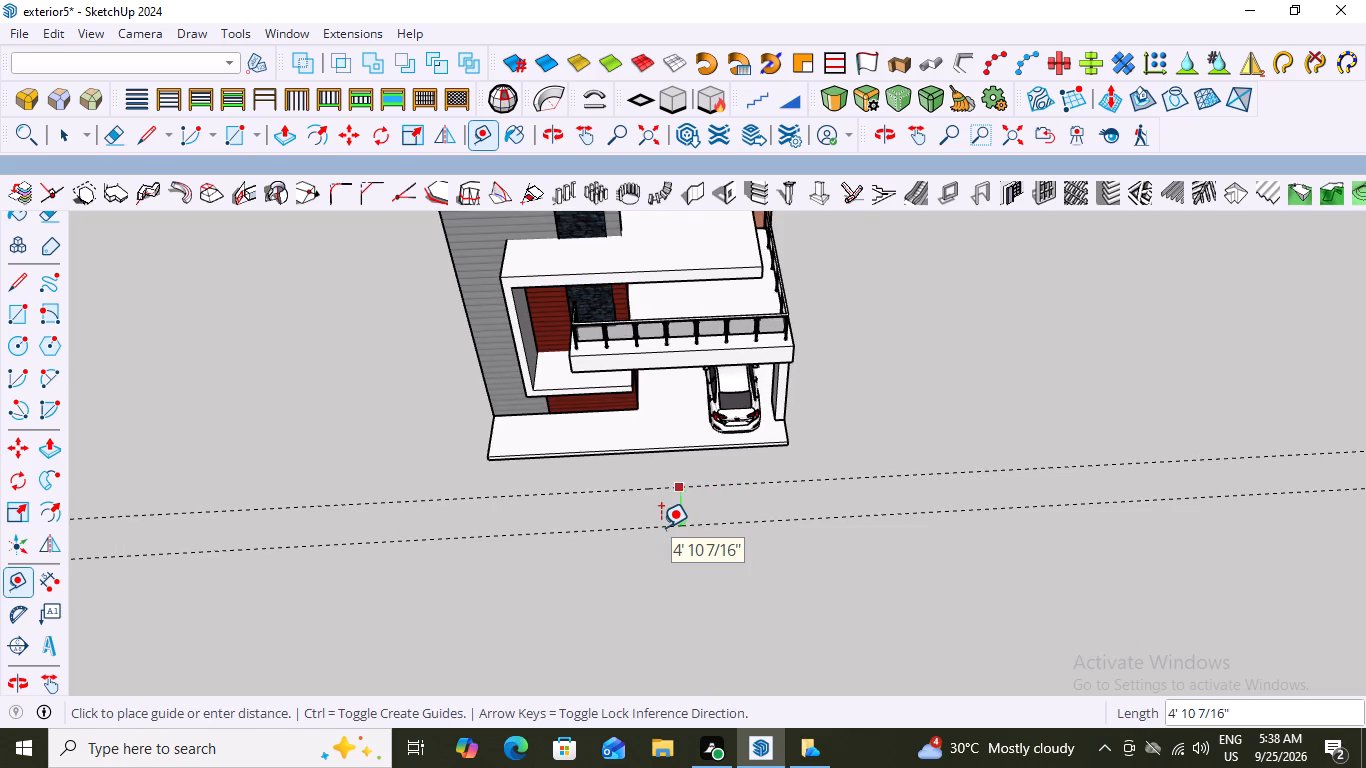
{"action": "key", "text": "2"}
{"action": "key", "text": "apostrophe"}
{"action": "key", "text": "Return"}
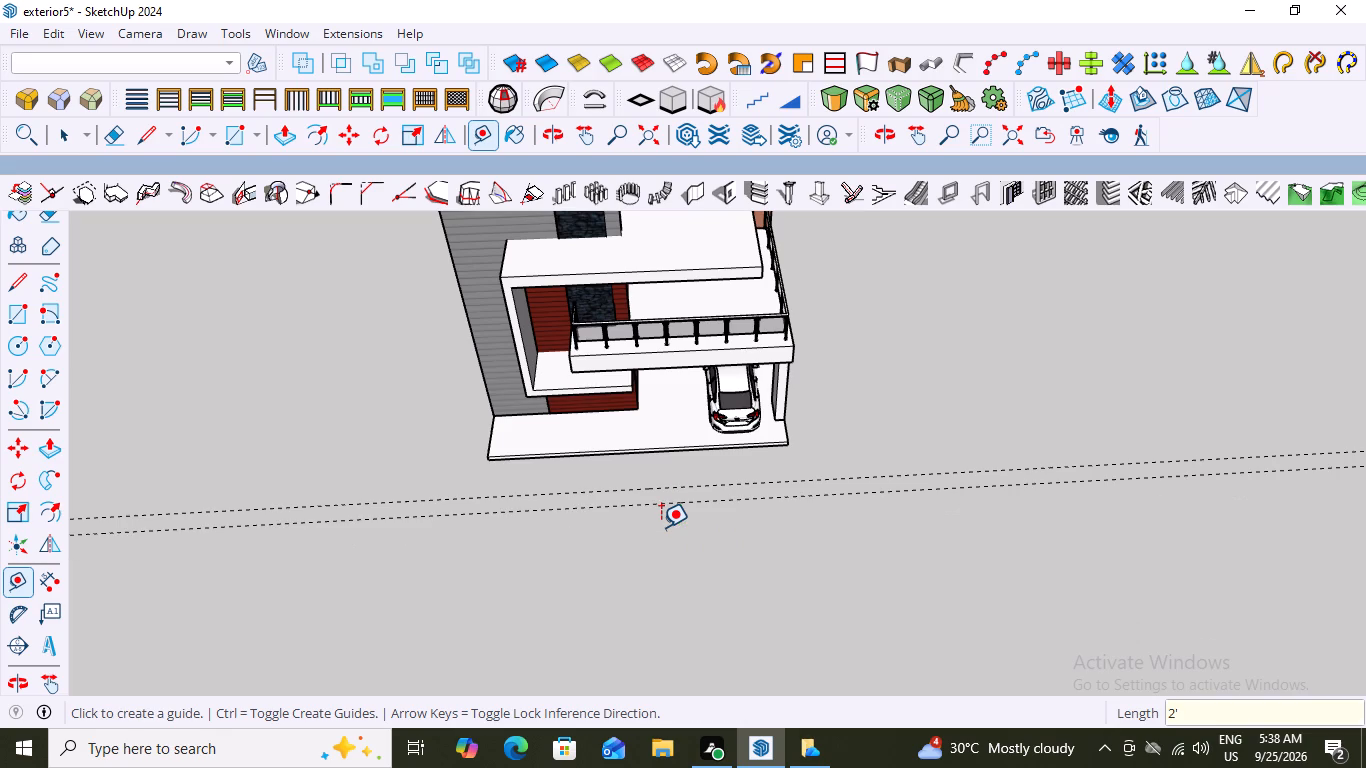
Place a guide 5' from the slab's bottom edge on the side with the porch columns.
{"action": "scroll", "coordinate": [714, 543], "scroll_direction": "down", "scroll_amount": 9}
{"action": "middle_click_drag", "start_coordinate": [848, 559], "coordinate": [374, 477]}
{"action": "scroll", "coordinate": [912, 591], "scroll_direction": "up", "scroll_amount": 5}
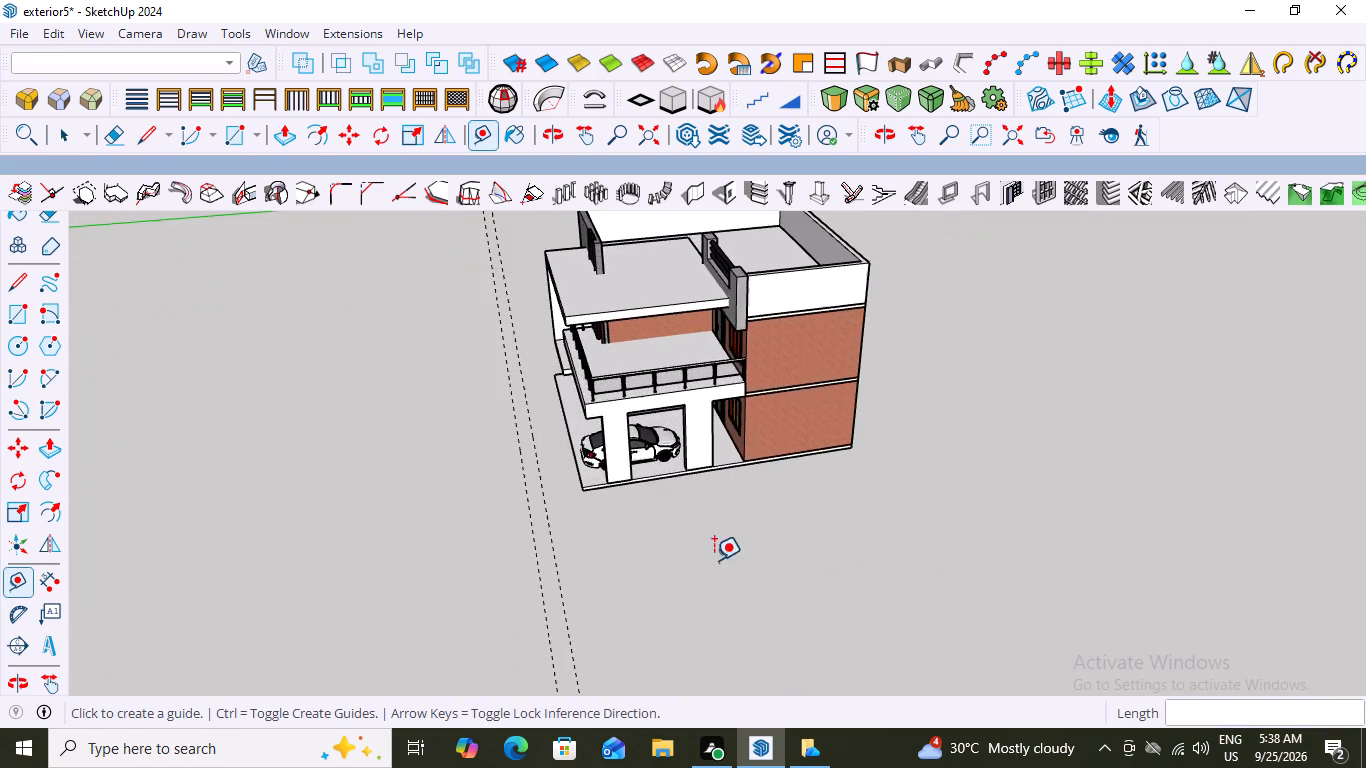
{"action": "middle_click_drag", "start_coordinate": [691, 547], "coordinate": [591, 466]}
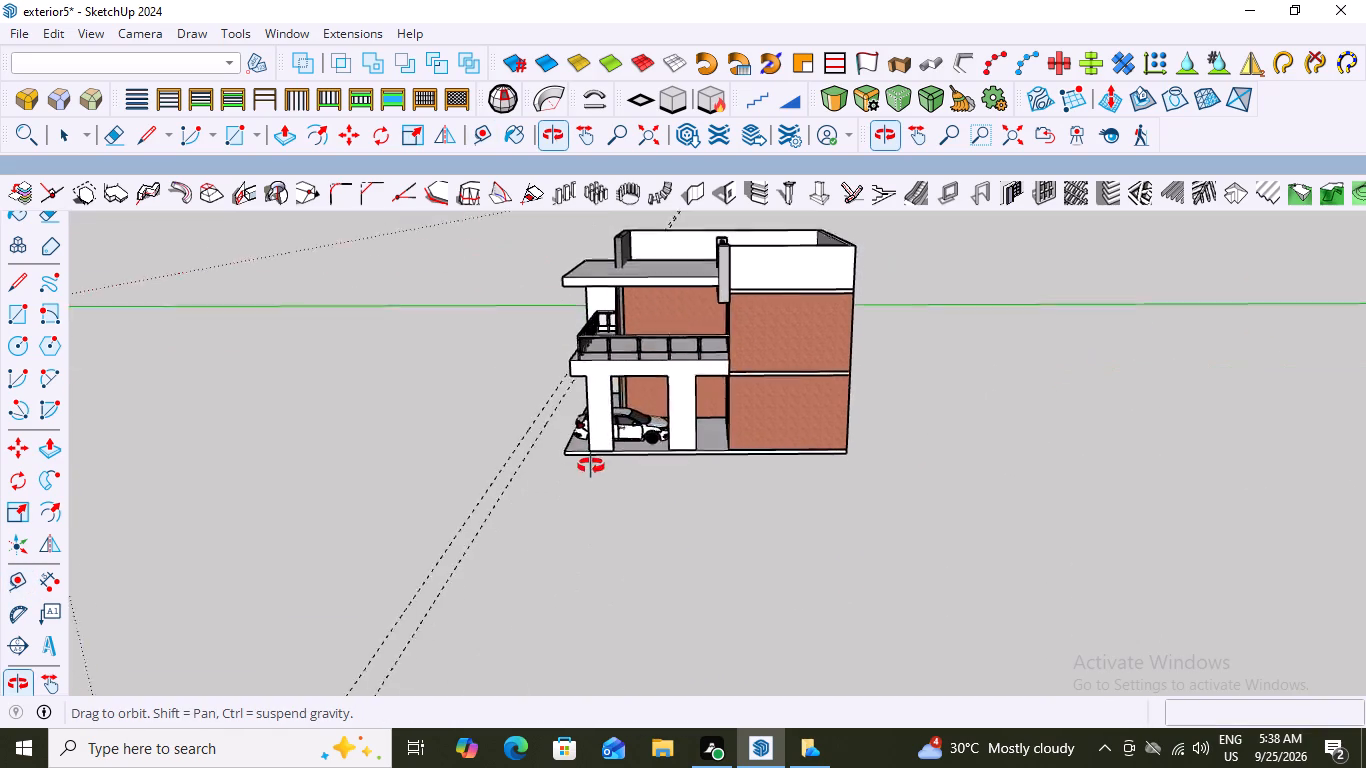
{"action": "middle_click_drag", "start_coordinate": [591, 466], "coordinate": [583, 481]}
{"action": "scroll", "coordinate": [789, 515], "scroll_direction": "up", "scroll_amount": 7}
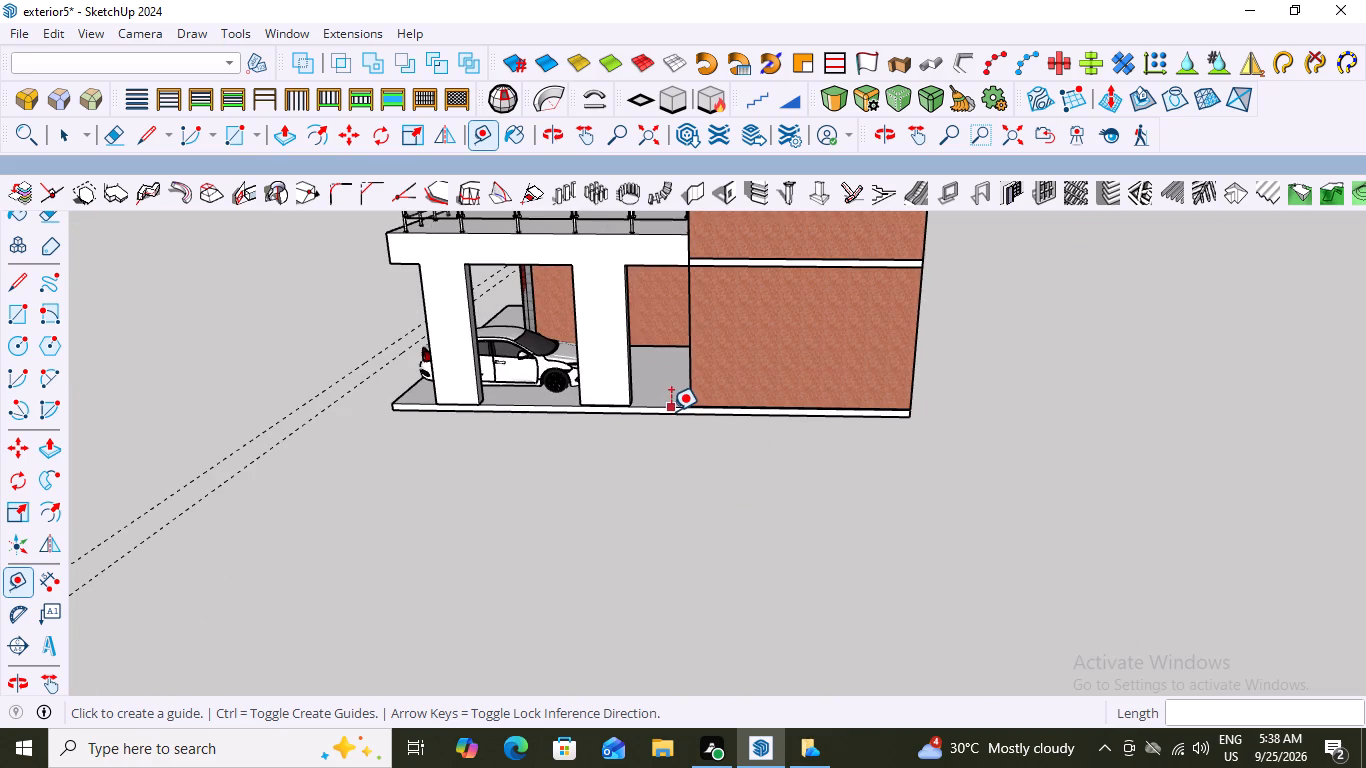
{"action": "left_click", "coordinate": [671, 416]}
{"action": "scroll", "coordinate": [667, 543], "scroll_direction": "down", "scroll_amount": 6}
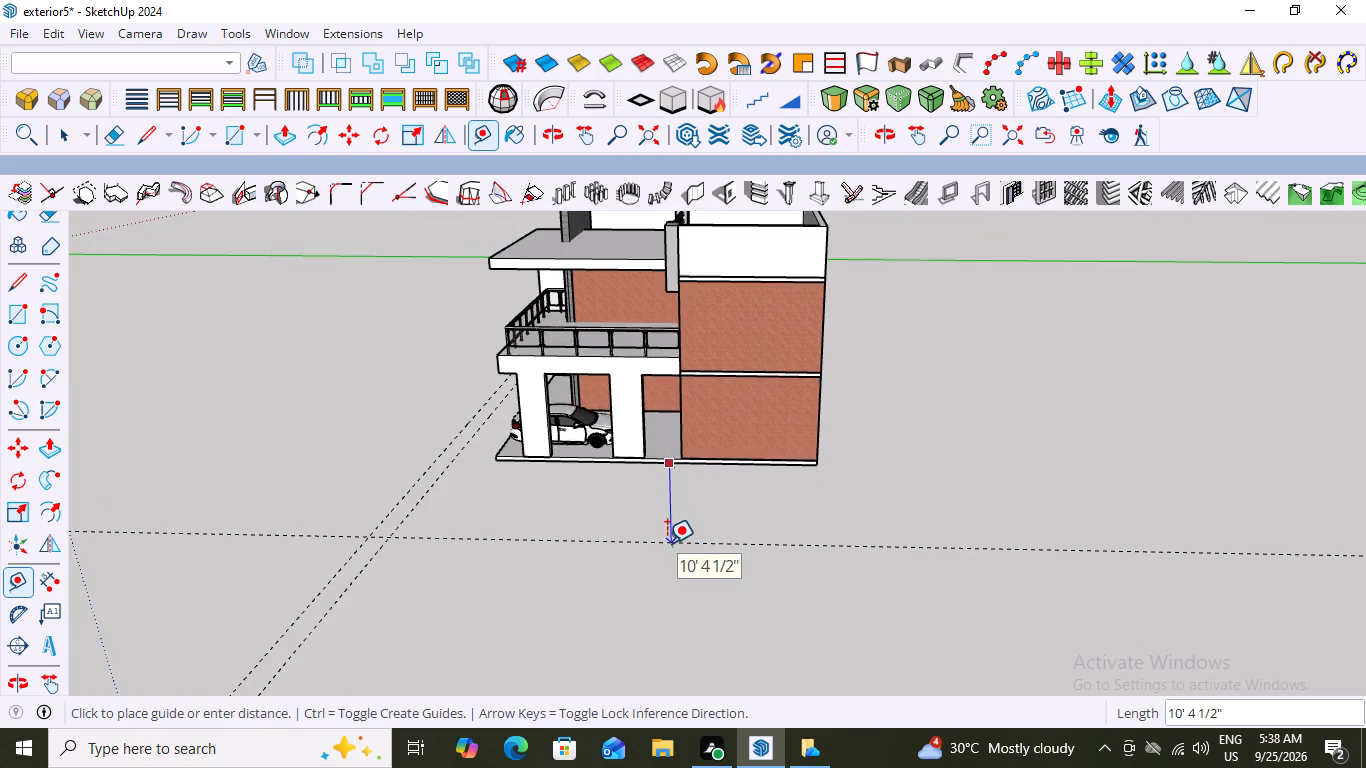
{"action": "scroll", "coordinate": [682, 568], "scroll_direction": "down", "scroll_amount": 2}
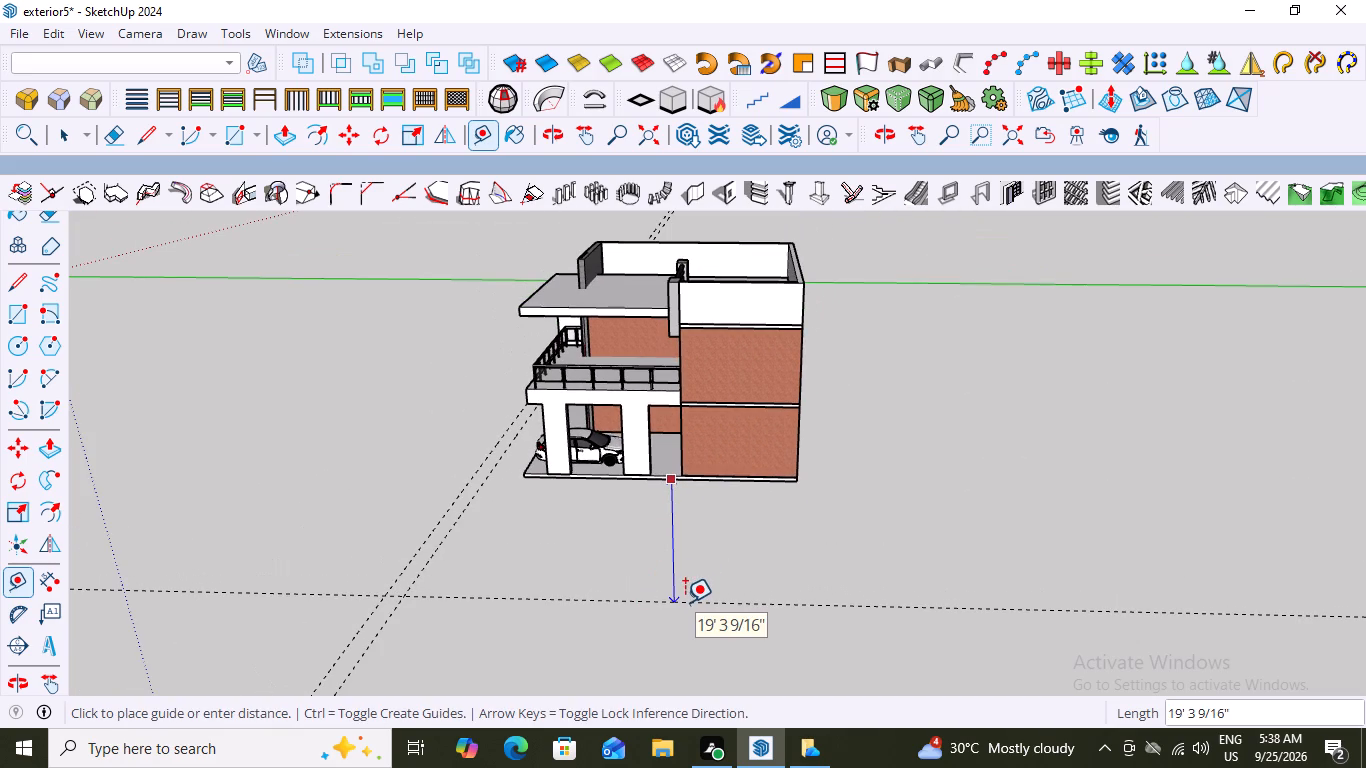
{"action": "type", "text": "5'"}
{"action": "key", "text": "Return"}
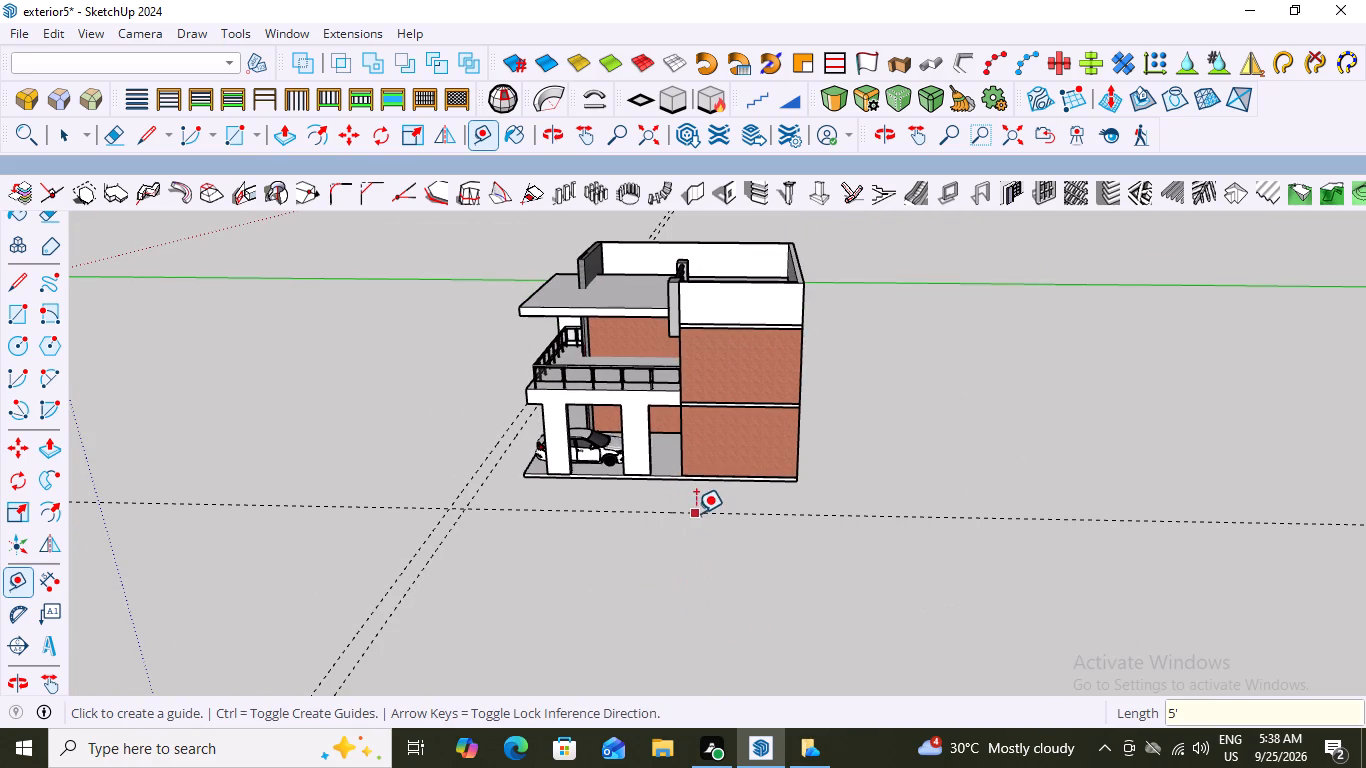
Place a second guide 2' from the column-side guide, parallel to it.
{"action": "left_click", "coordinate": [696, 513]}
{"action": "type", "text": "2'"}
{"action": "key", "text": "Return"}
Place a guide 5' out from the slab's rear edge, along the brick back wall.
{"action": "scroll", "coordinate": [578, 625], "scroll_direction": "down", "scroll_amount": 7}
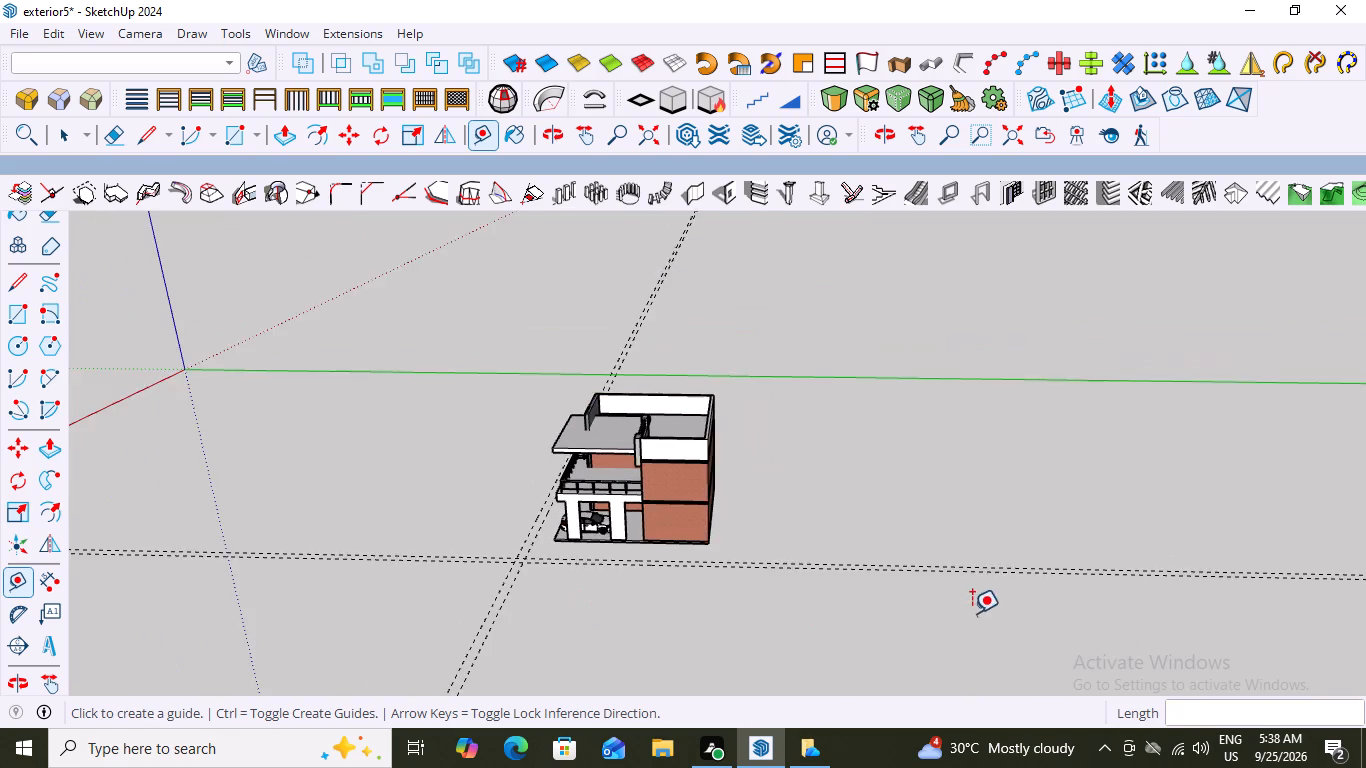
{"action": "middle_click_drag", "start_coordinate": [972, 613], "coordinate": [673, 611]}
{"action": "scroll", "coordinate": [717, 545], "scroll_direction": "up", "scroll_amount": 12}
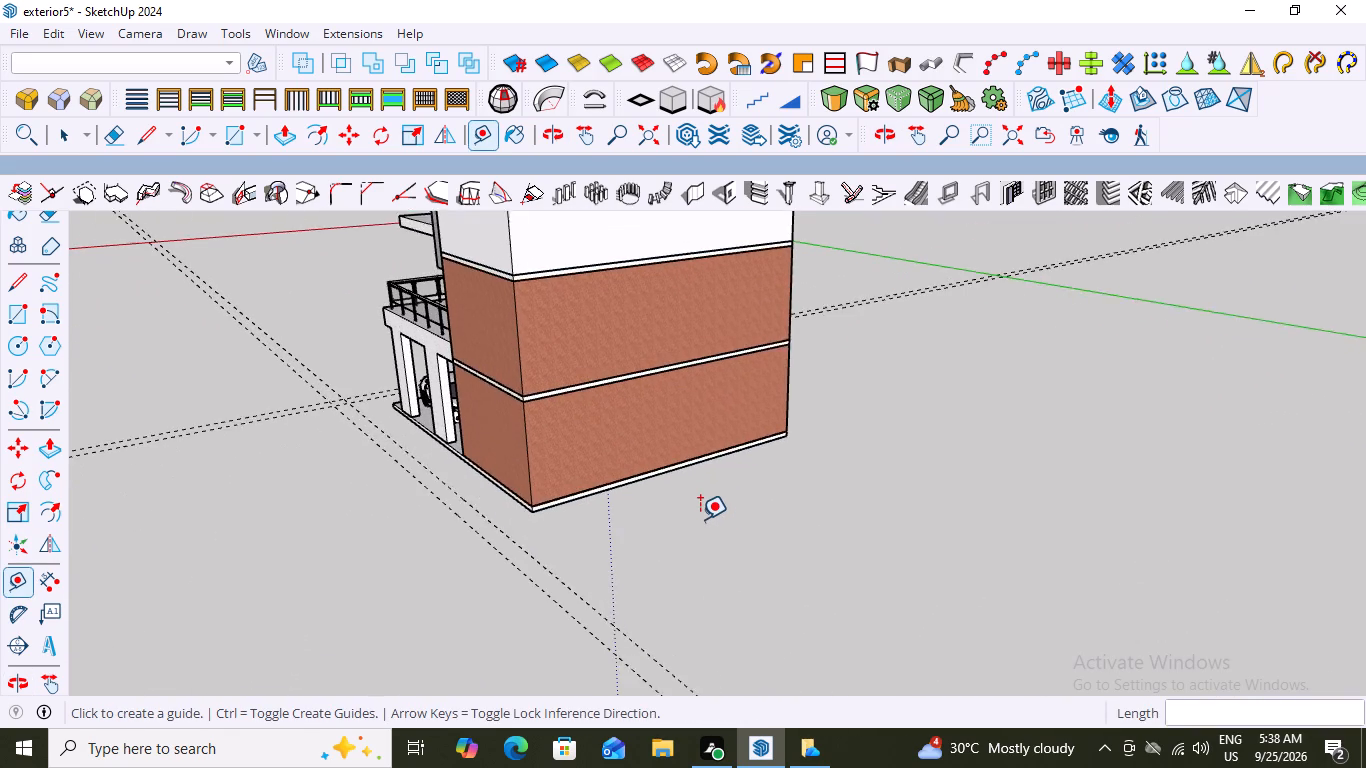
{"action": "scroll", "coordinate": [692, 477], "scroll_direction": "up", "scroll_amount": 3}
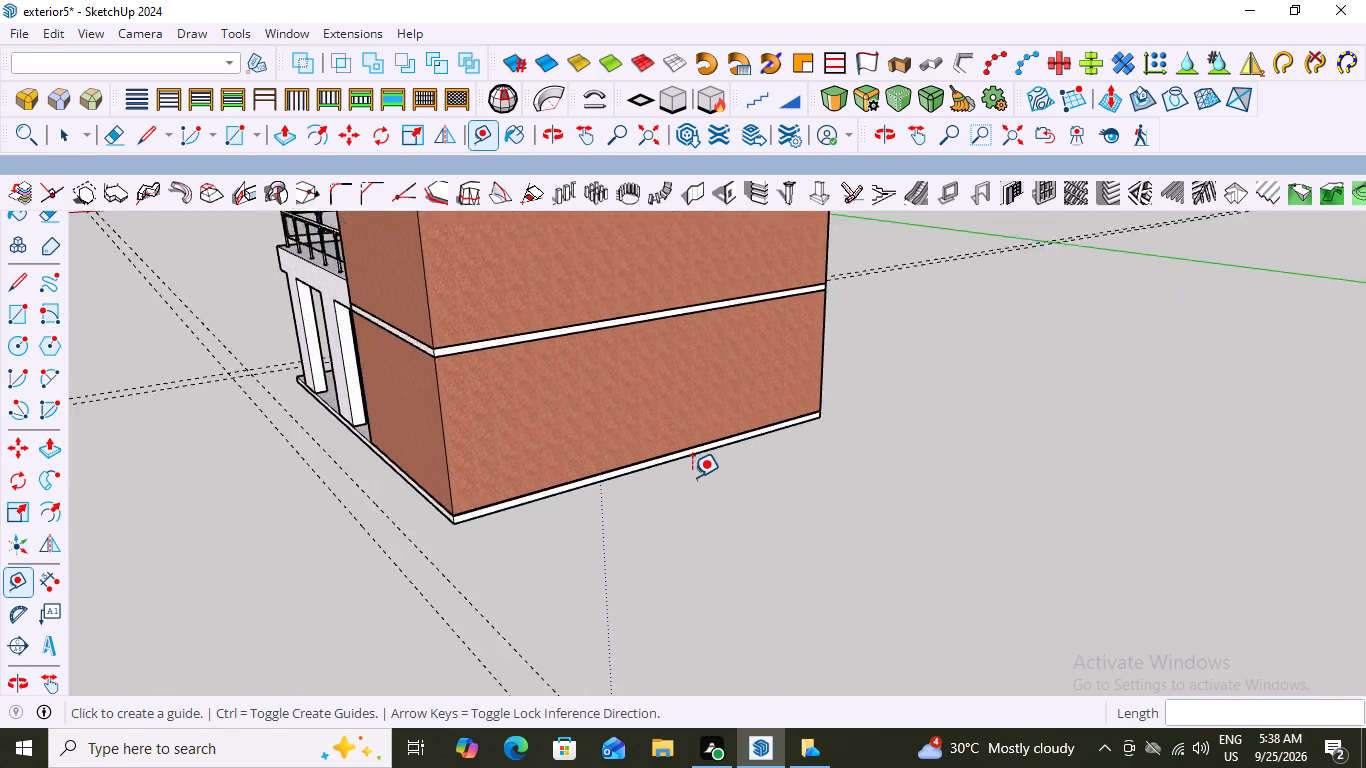
{"action": "scroll", "coordinate": [692, 477], "scroll_direction": "up", "scroll_amount": 4}
{"action": "left_click", "coordinate": [694, 445]}
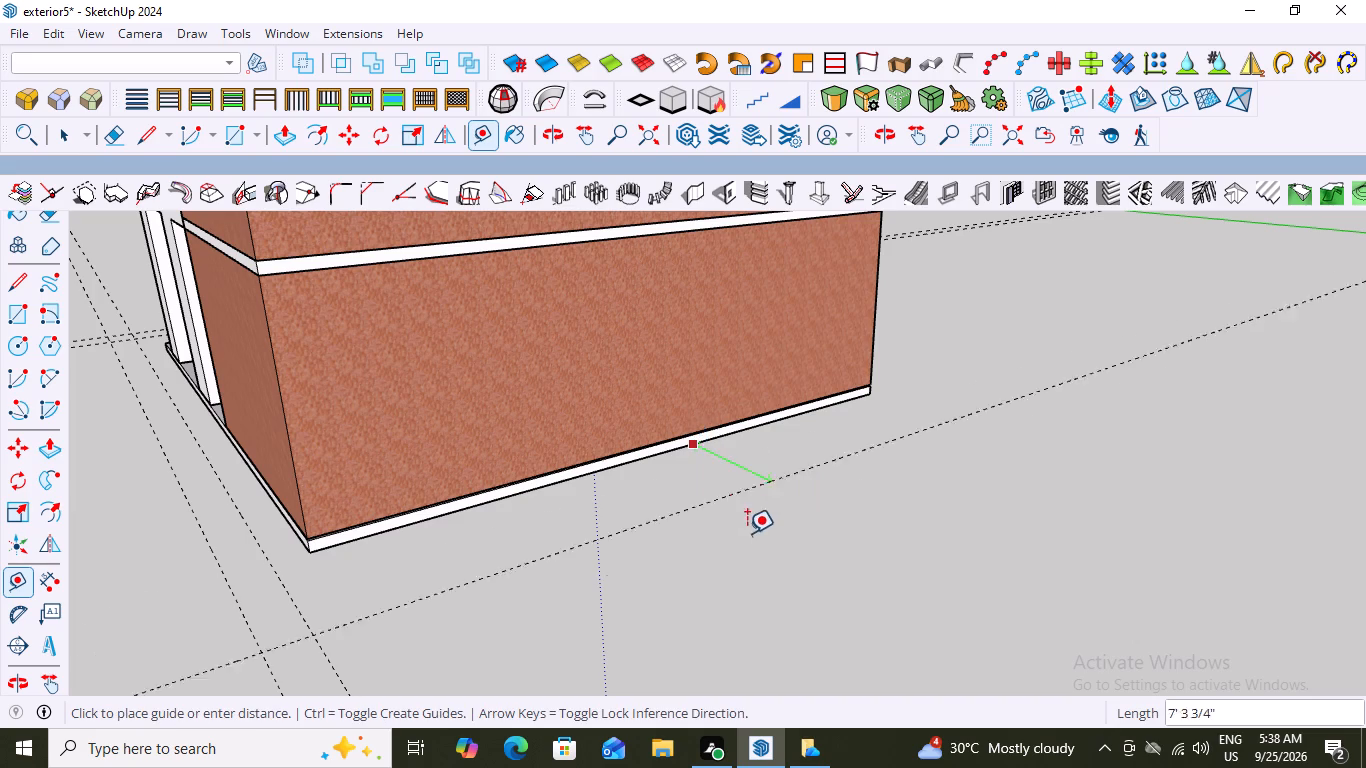
{"action": "scroll", "coordinate": [768, 541], "scroll_direction": "down", "scroll_amount": 11}
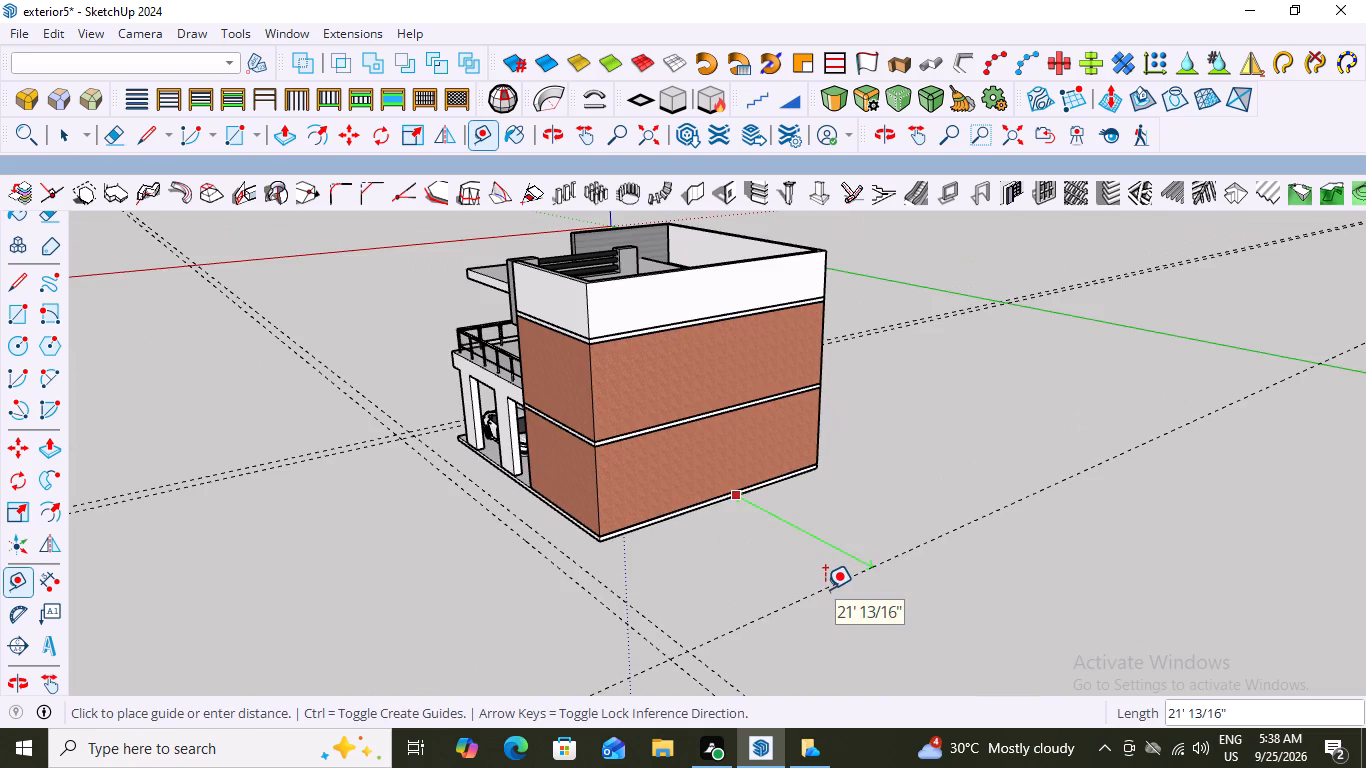
{"action": "type", "text": "5'"}
{"action": "key", "text": "Return"}
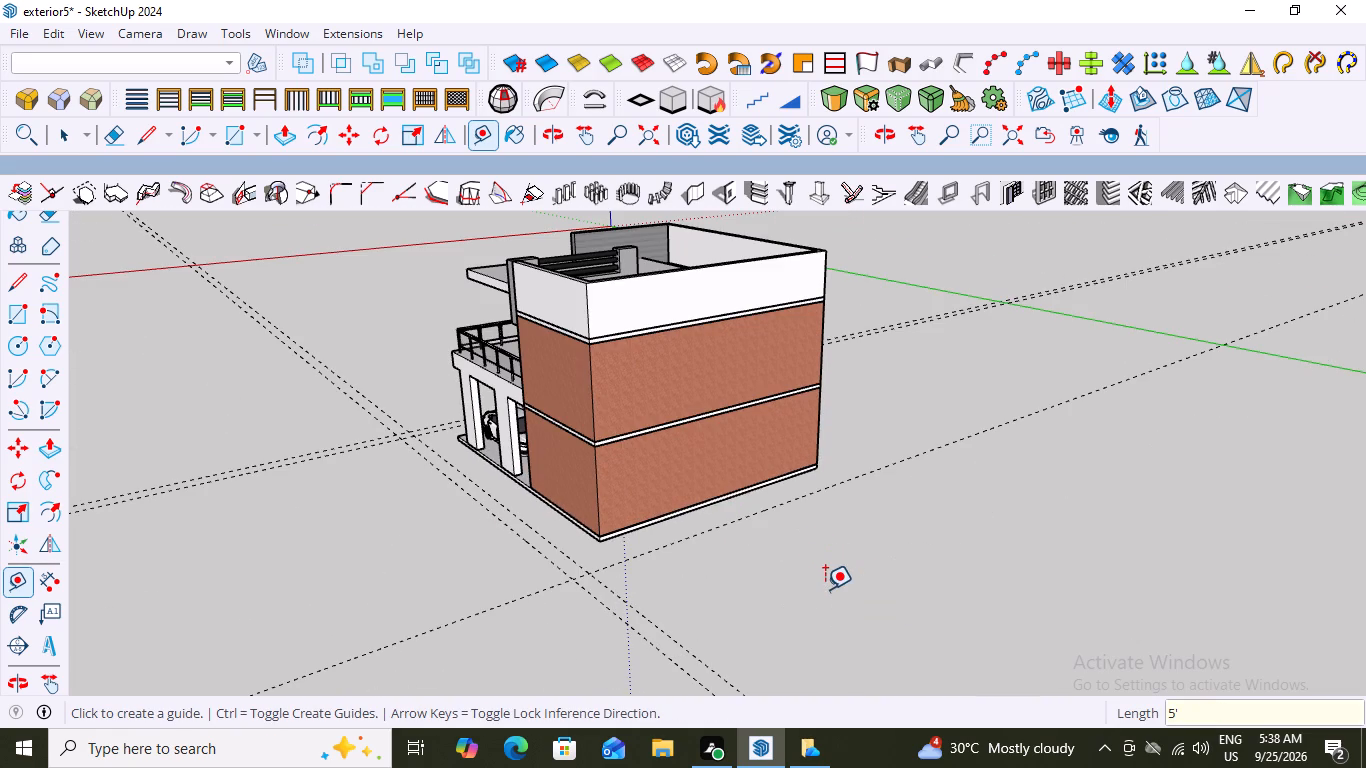
Place a second guide 2' outward from the rear guide, parallel to the back wall.
{"action": "left_click", "coordinate": [746, 515]}
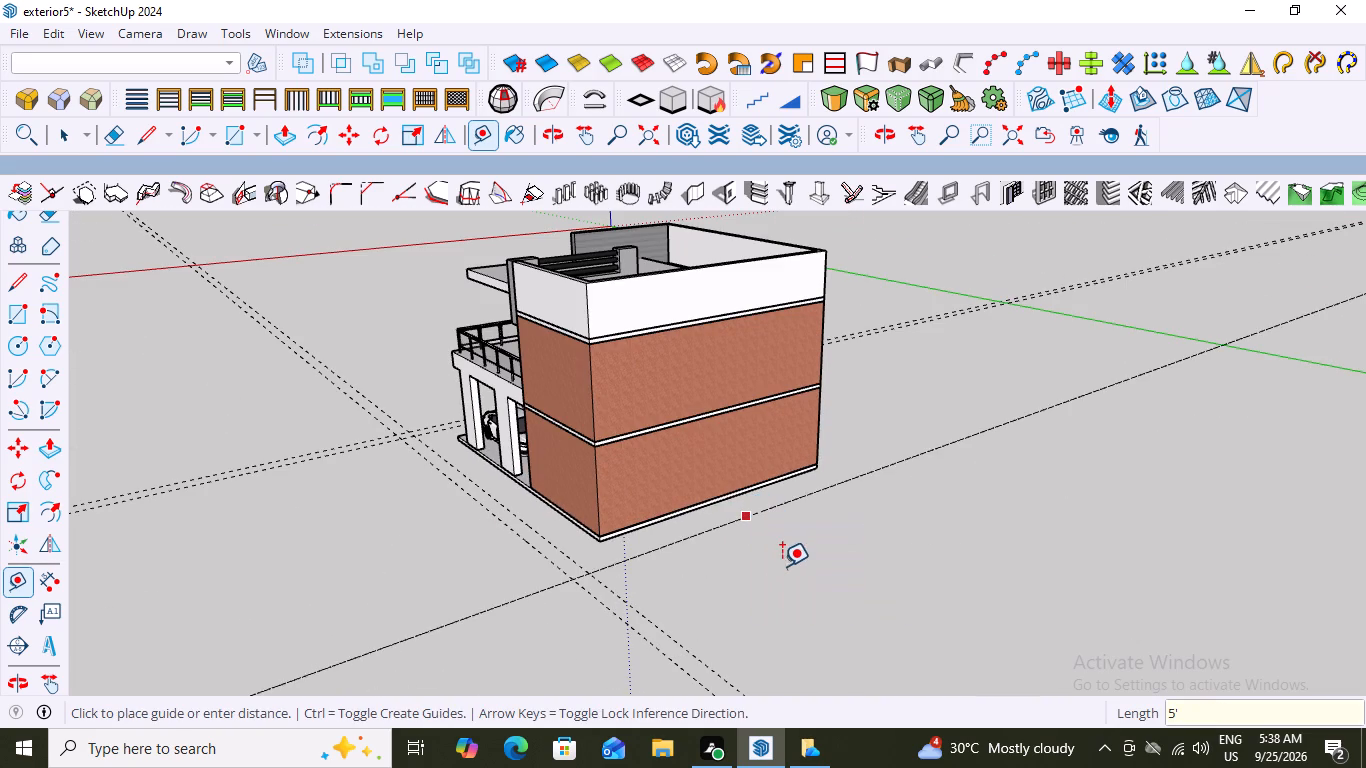
{"action": "type", "text": "2'"}
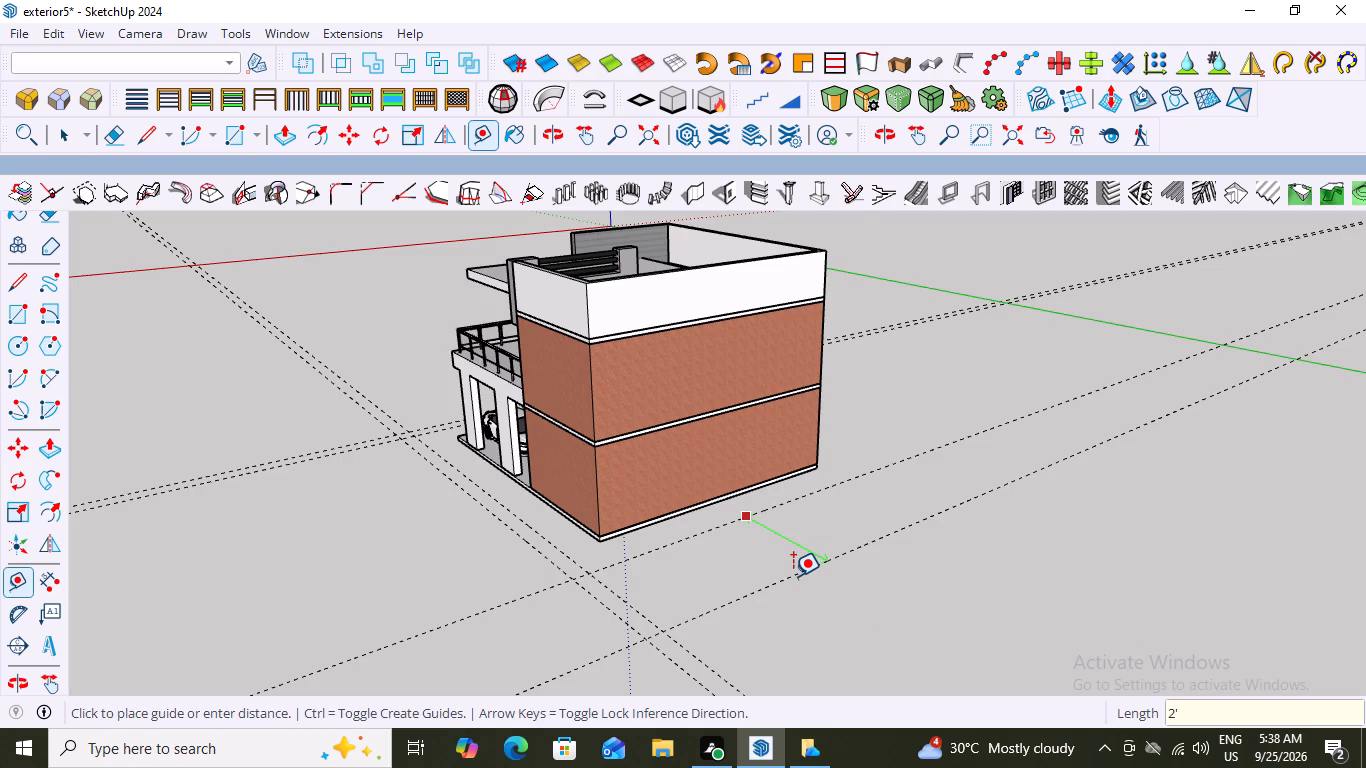
{"action": "key", "text": "Return"}
{"action": "scroll", "coordinate": [684, 607], "scroll_direction": "down", "scroll_amount": 15}
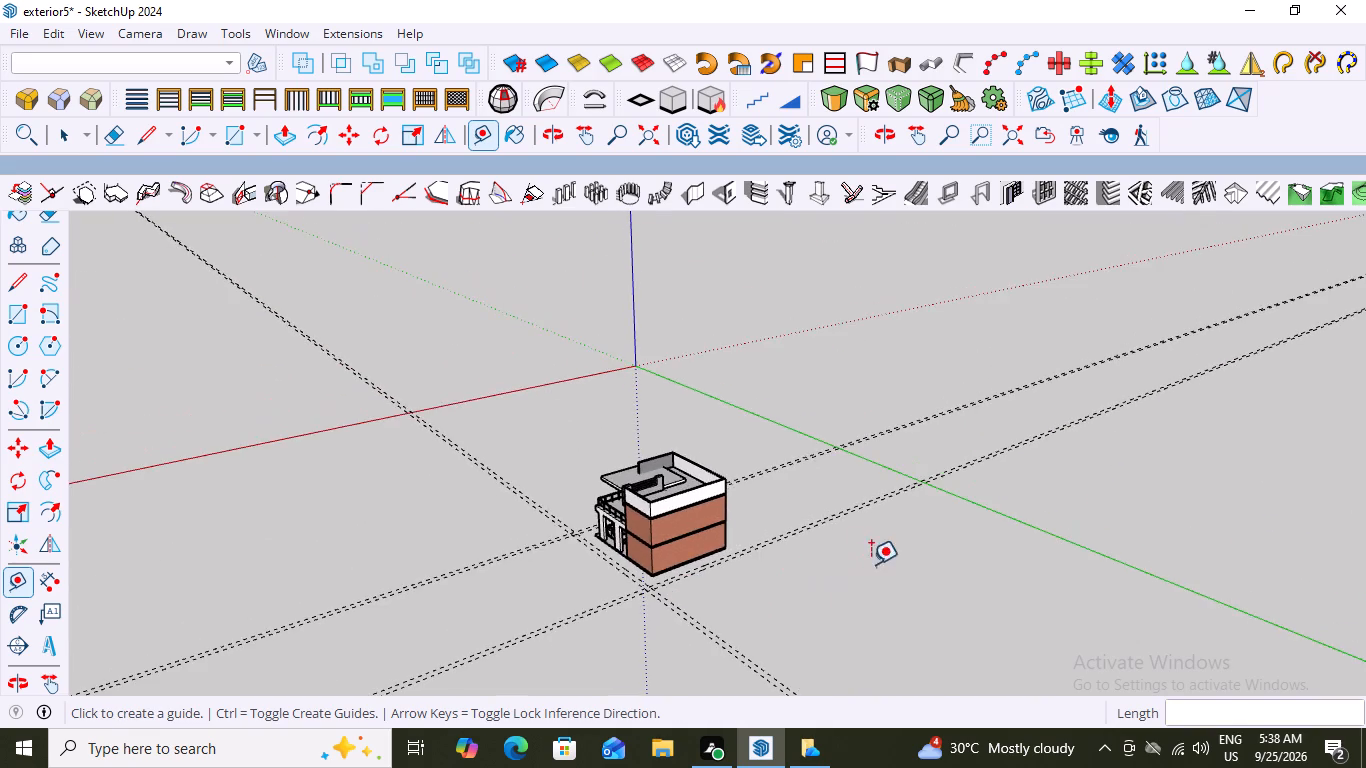
Place a guide 5' out from the slab's bottom edge on the brick side opposite the porch columns.
{"action": "middle_click_drag", "start_coordinate": [871, 564], "coordinate": [365, 618]}
{"action": "scroll", "coordinate": [786, 545], "scroll_direction": "up", "scroll_amount": 2}
{"action": "scroll", "coordinate": [691, 520], "scroll_direction": "up", "scroll_amount": 8}
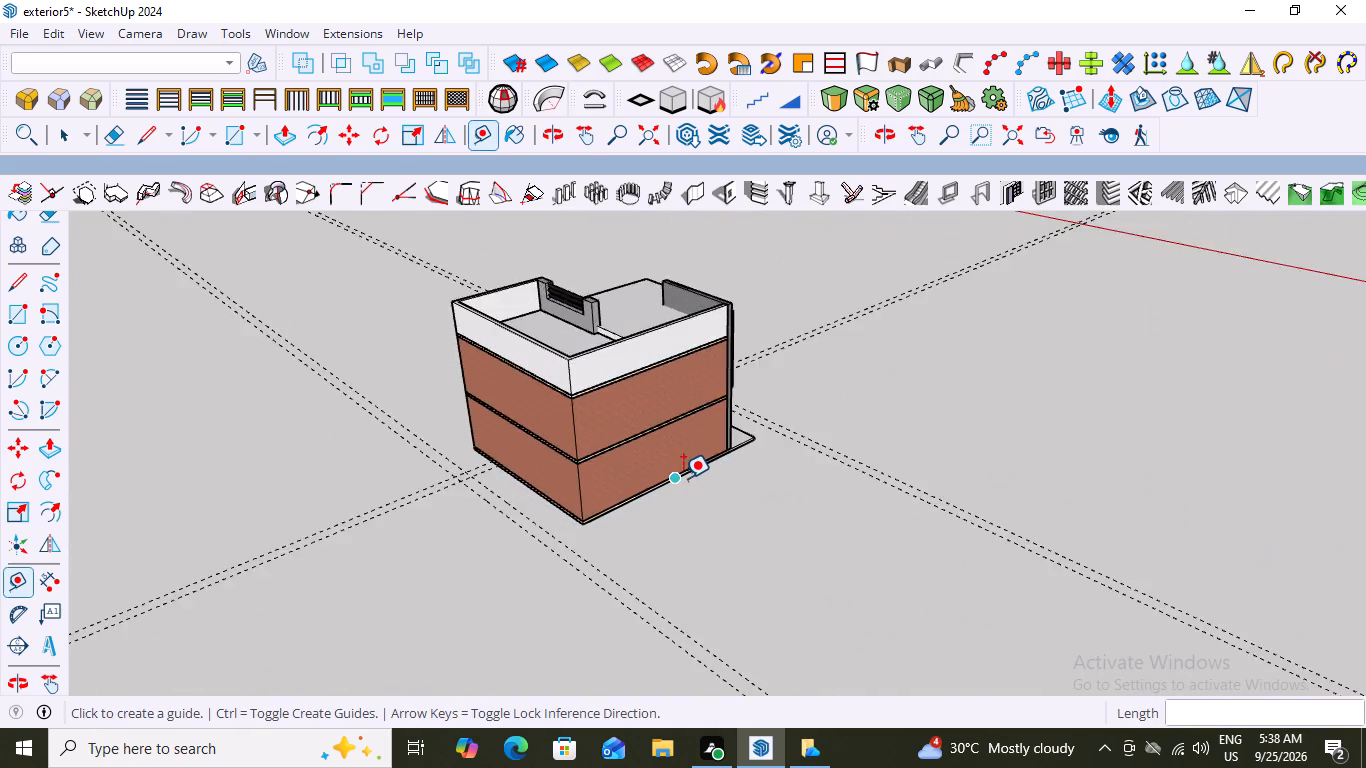
{"action": "scroll", "coordinate": [683, 478], "scroll_direction": "up", "scroll_amount": 10}
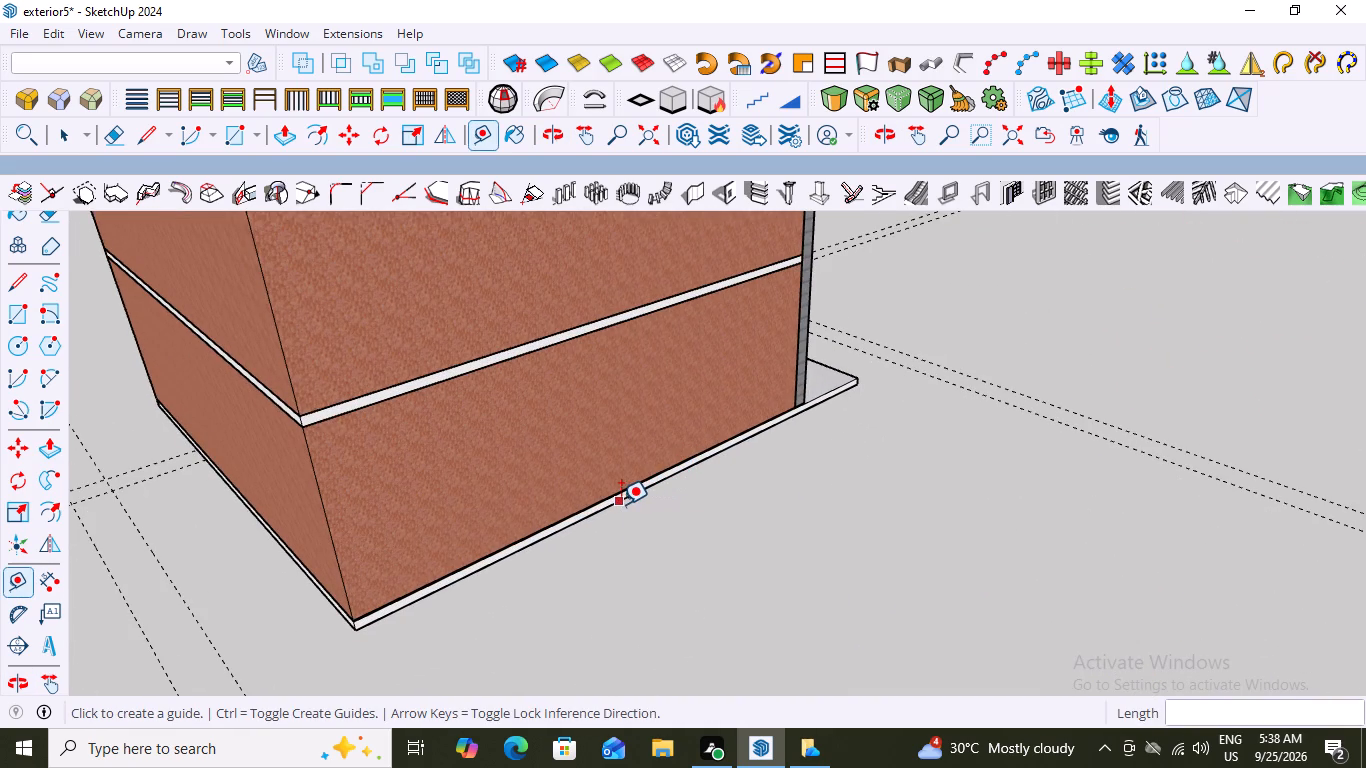
{"action": "left_click", "coordinate": [621, 504]}
{"action": "scroll", "coordinate": [745, 543], "scroll_direction": "down", "scroll_amount": 11}
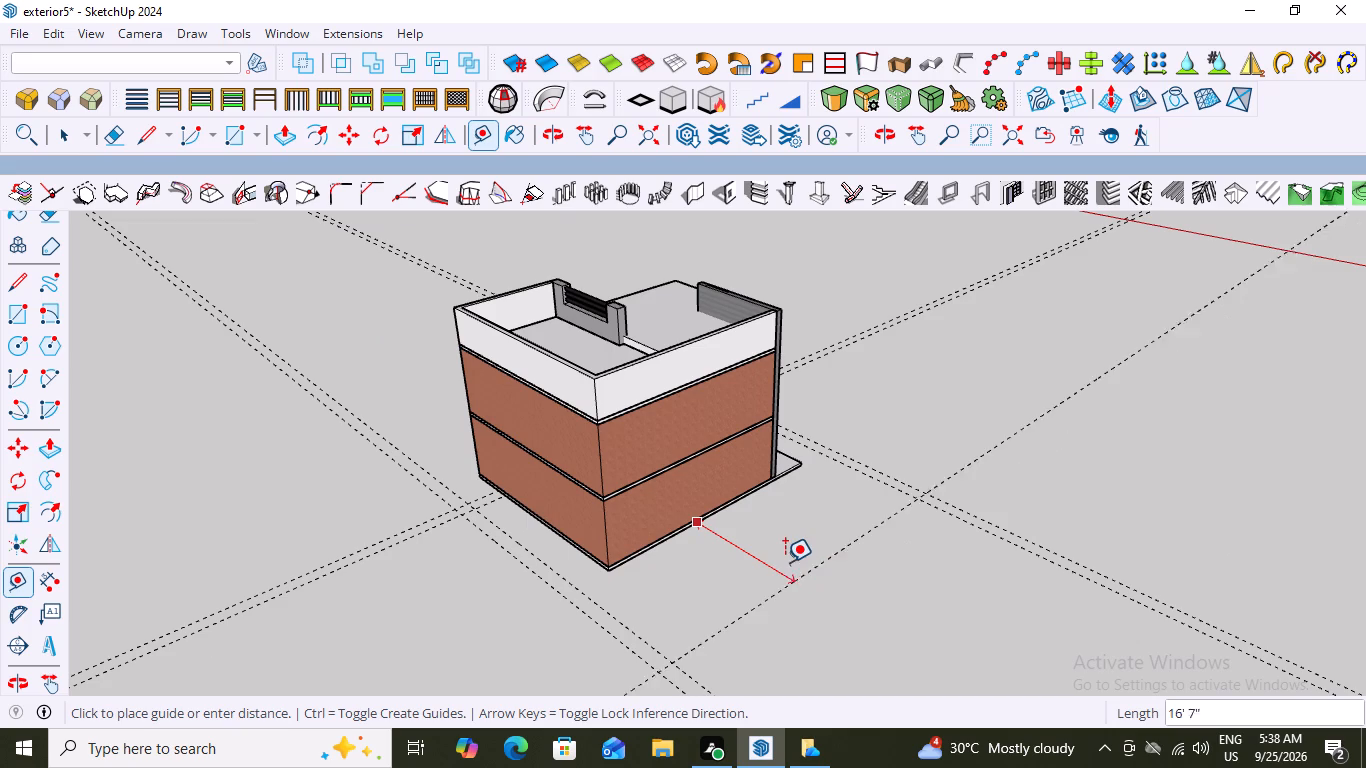
{"action": "type", "text": "5'"}
{"action": "key", "text": "Return"}
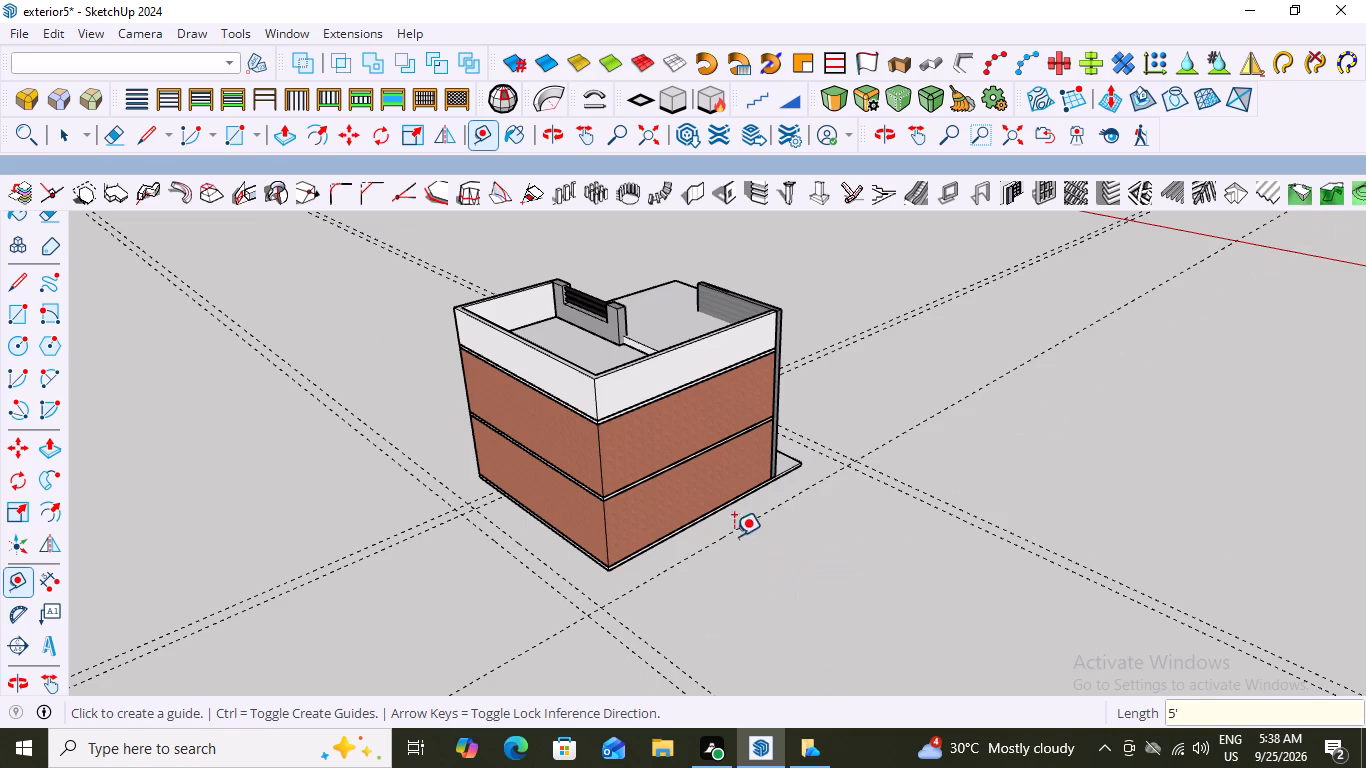
Place a second guide 2' outward from that new guide, parallel to it.
{"action": "left_click", "coordinate": [723, 534]}
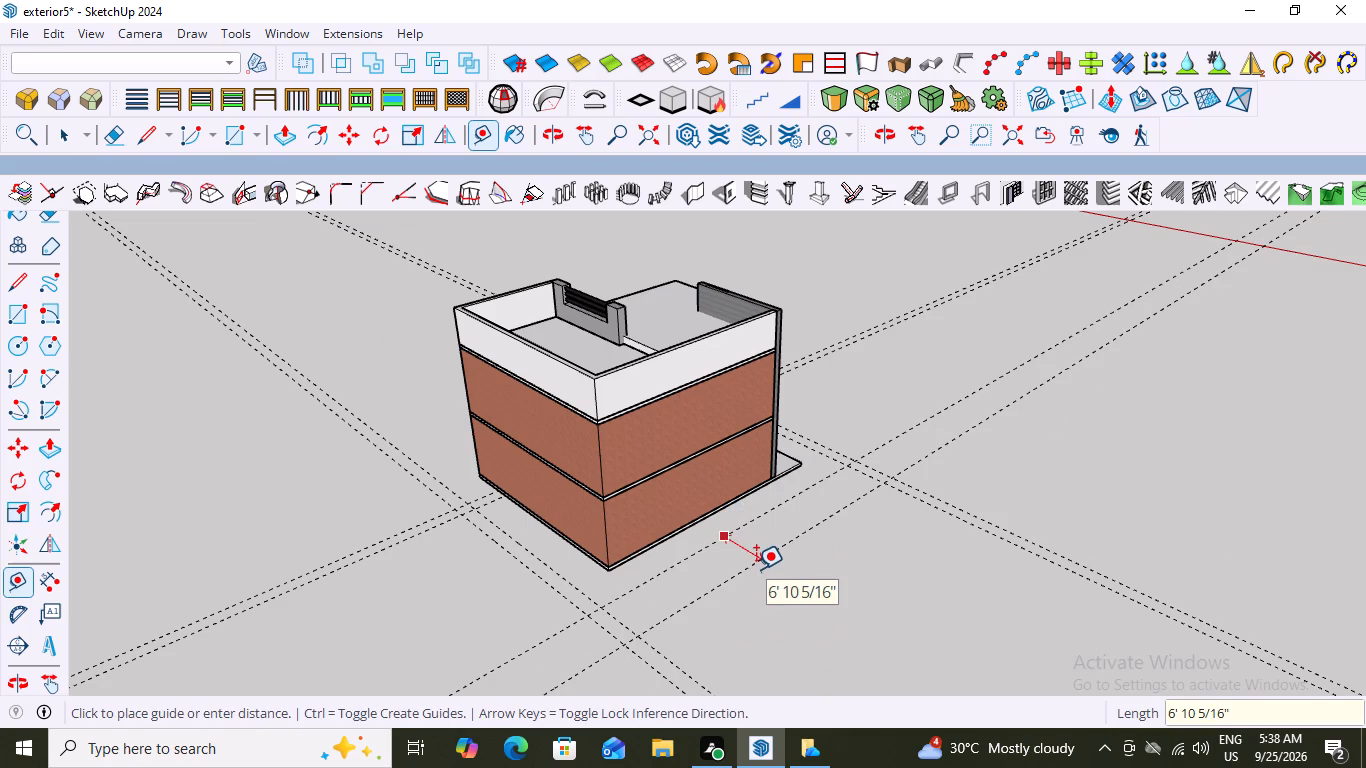
{"action": "key", "text": "2"}
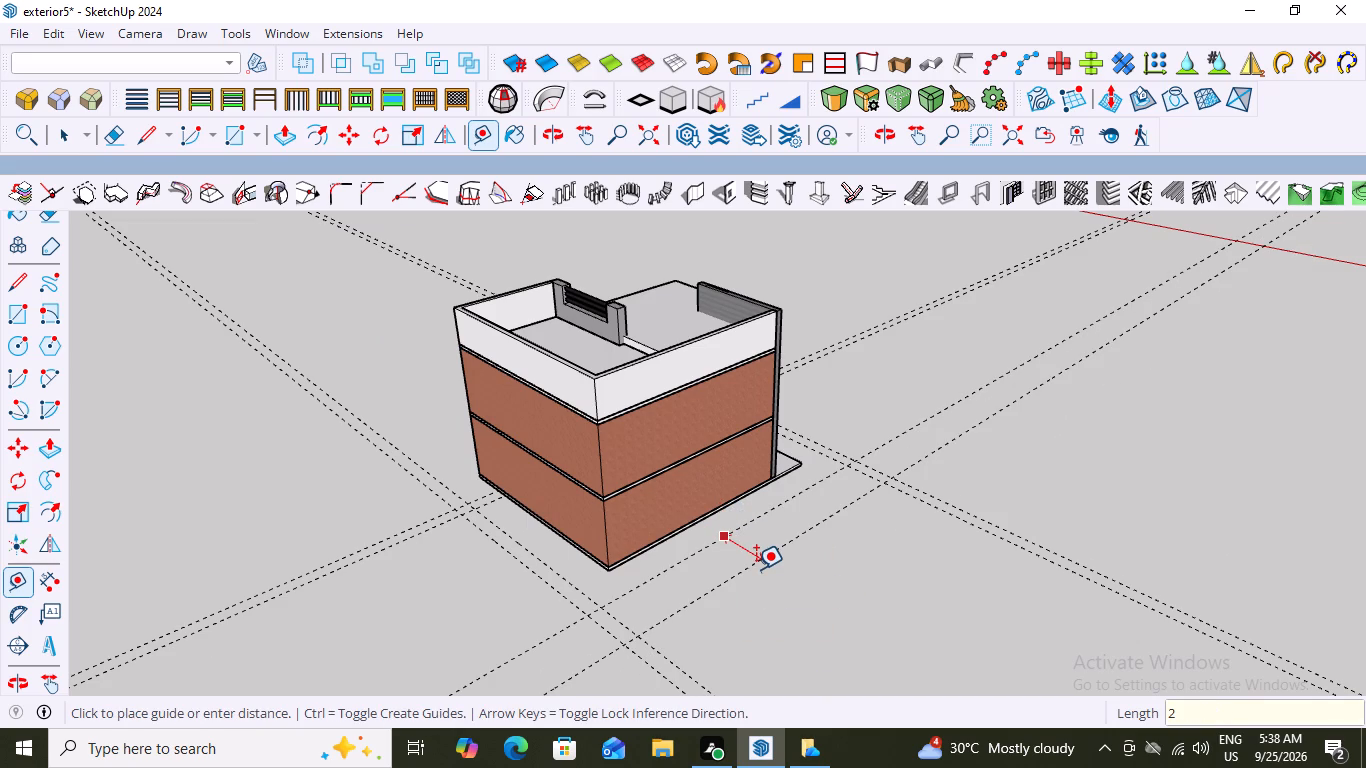
{"action": "key", "text": "apostrophe"}
{"action": "key", "text": "Return"}
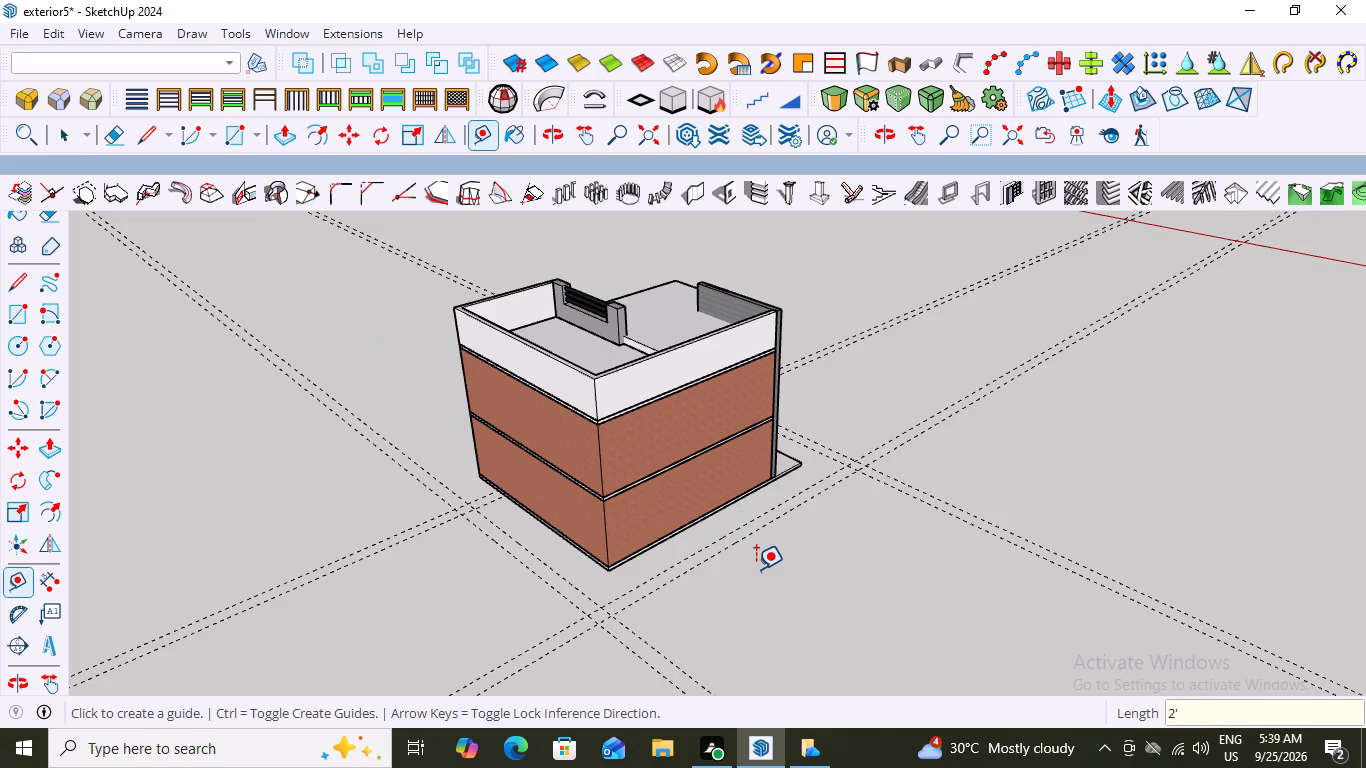
{"action": "key", "text": "space"}
Examine the complete guide layout around the house from several sides and distances.
{"action": "scroll", "coordinate": [776, 575], "scroll_direction": "down", "scroll_amount": 10}
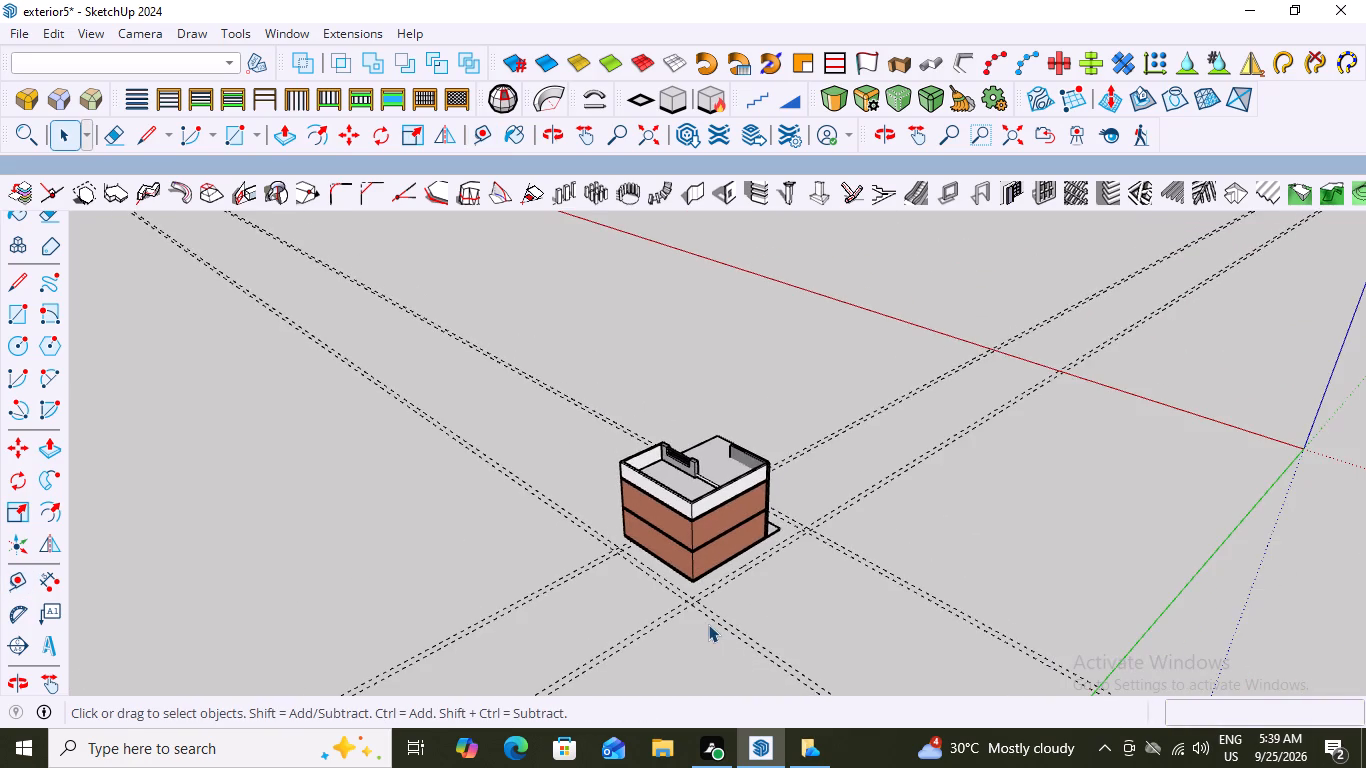
{"action": "scroll", "coordinate": [708, 624], "scroll_direction": "down", "scroll_amount": 12}
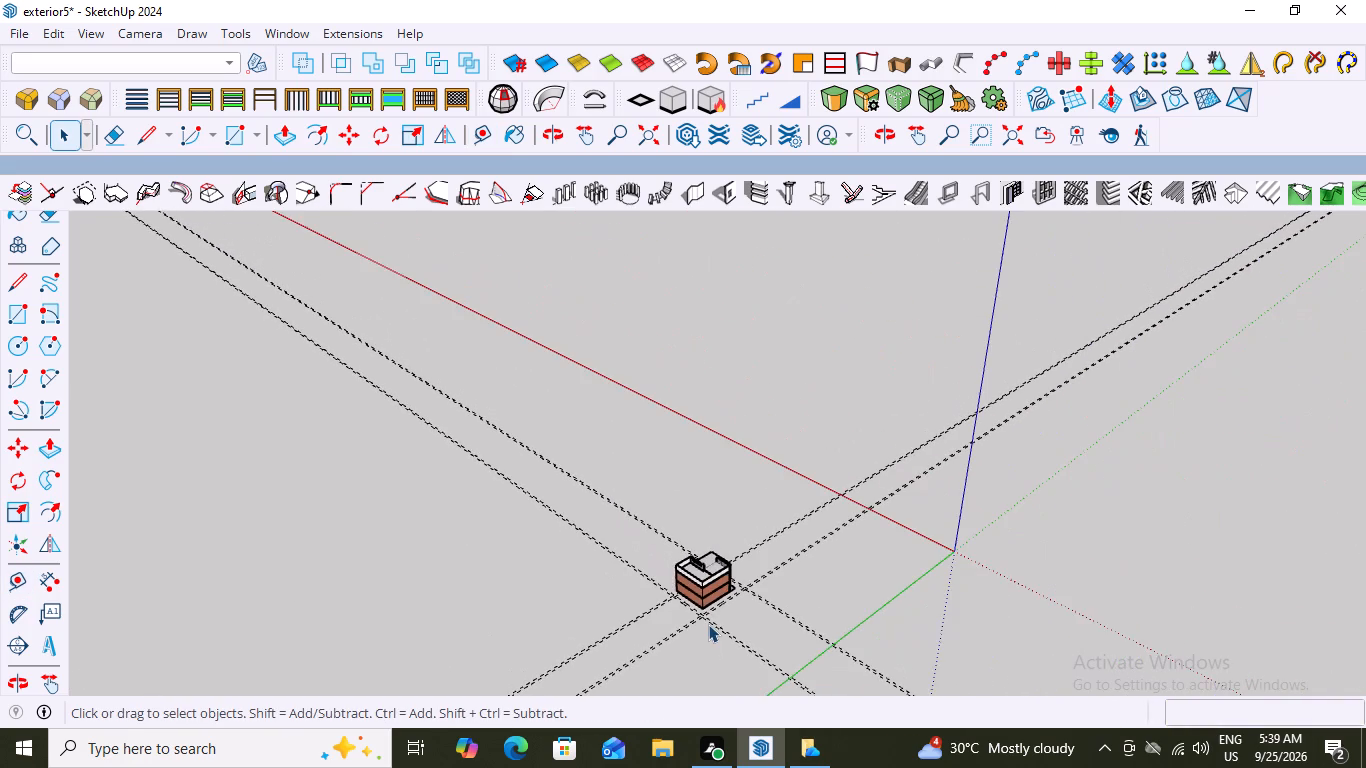
{"action": "scroll", "coordinate": [708, 624], "scroll_direction": "down", "scroll_amount": 5}
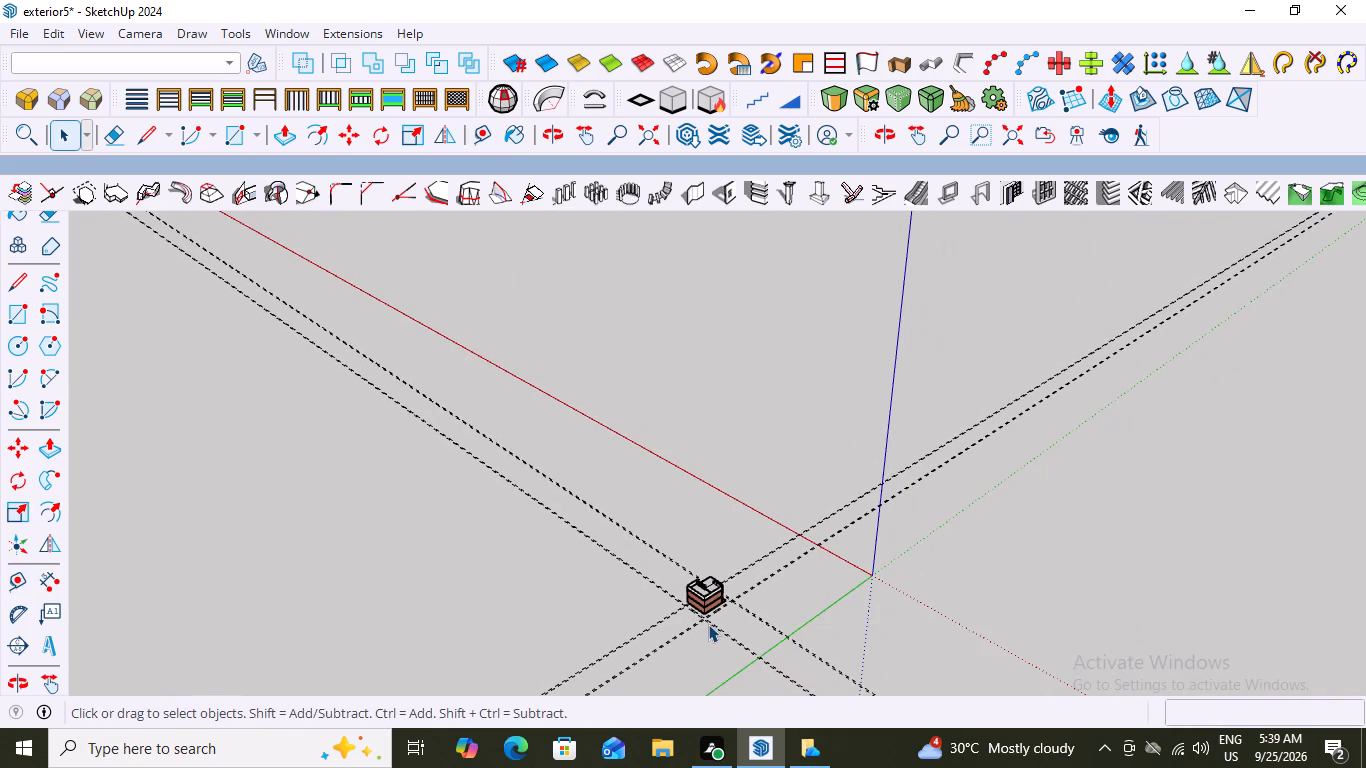
{"action": "scroll", "coordinate": [721, 522], "scroll_direction": "down", "scroll_amount": 4}
{"action": "scroll", "coordinate": [778, 407], "scroll_direction": "down", "scroll_amount": 8}
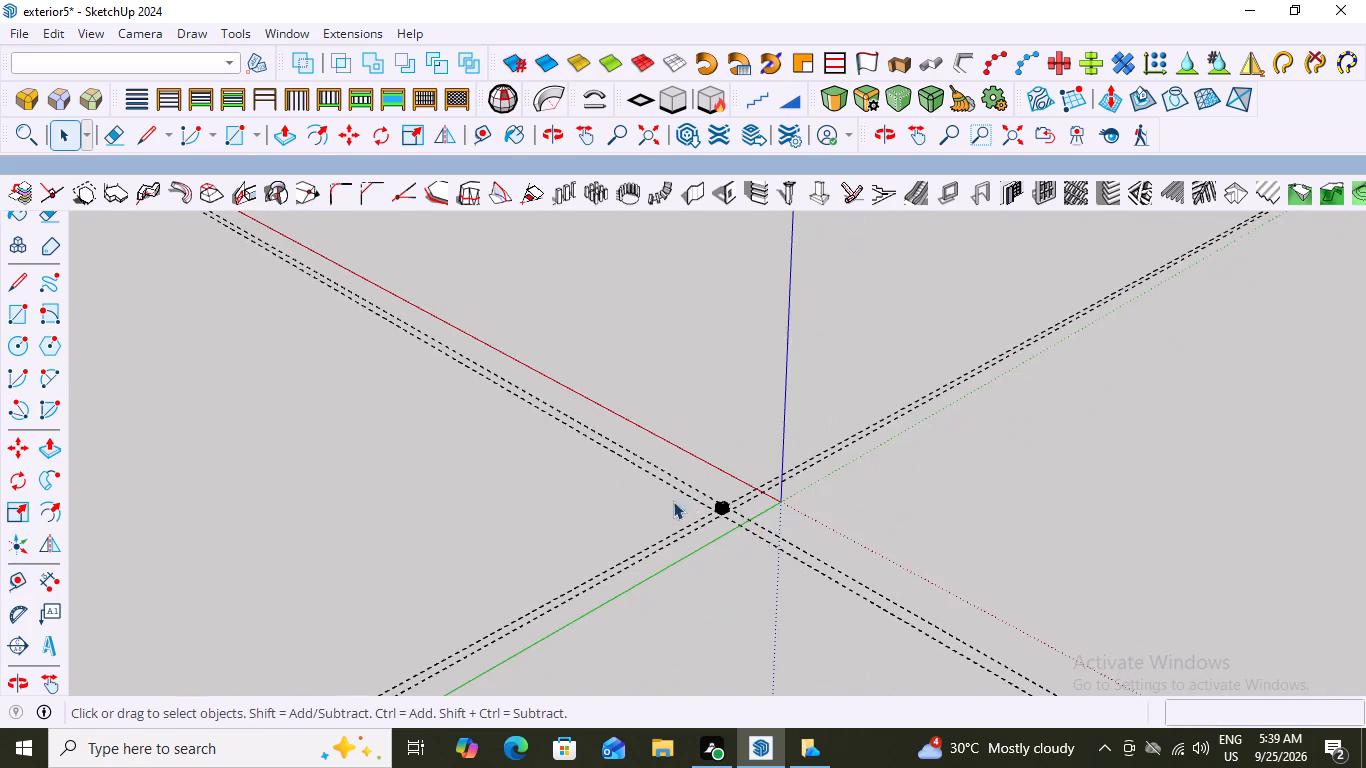
{"action": "middle_click_drag", "start_coordinate": [663, 501], "coordinate": [1158, 534]}
{"action": "middle_click_drag", "start_coordinate": [620, 467], "coordinate": [1088, 396]}
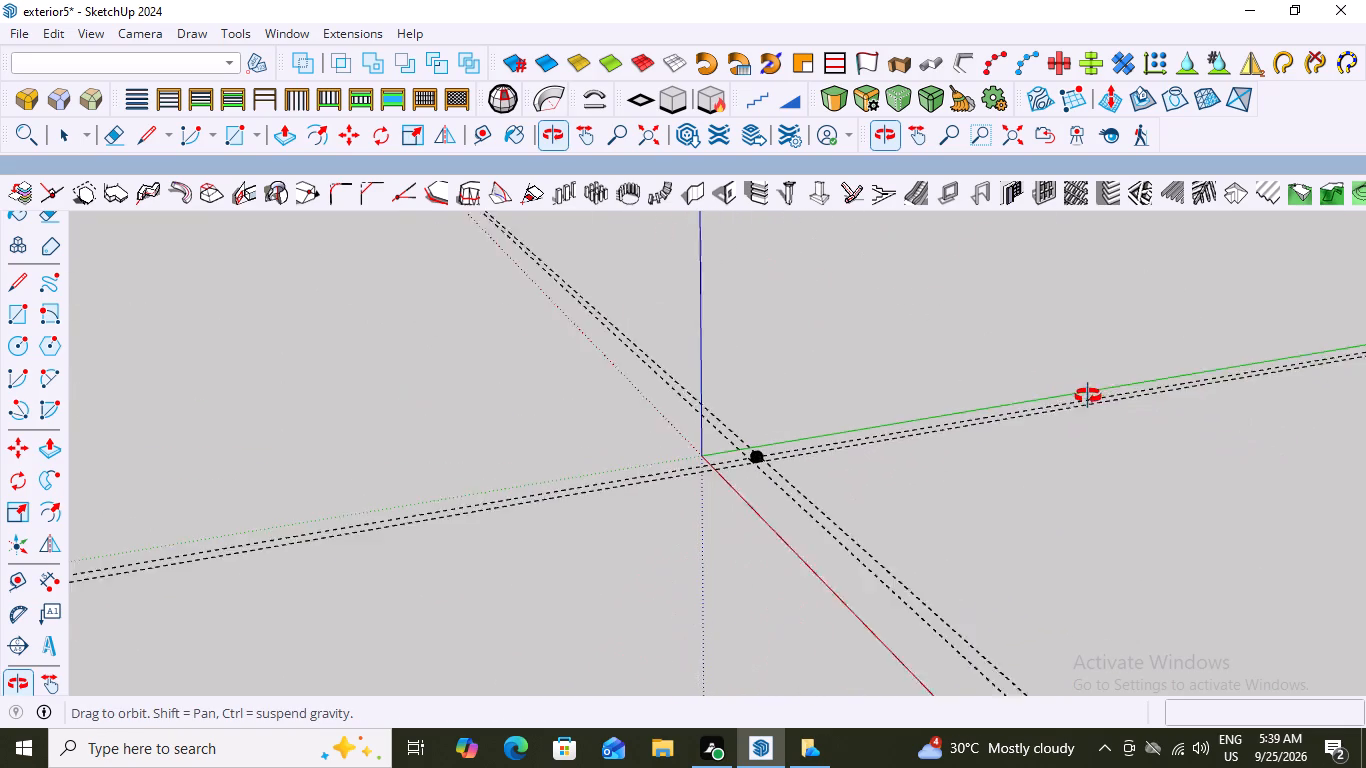
{"action": "middle_click_drag", "start_coordinate": [1088, 396], "coordinate": [972, 406]}
{"action": "scroll", "coordinate": [728, 514], "scroll_direction": "up", "scroll_amount": 8}
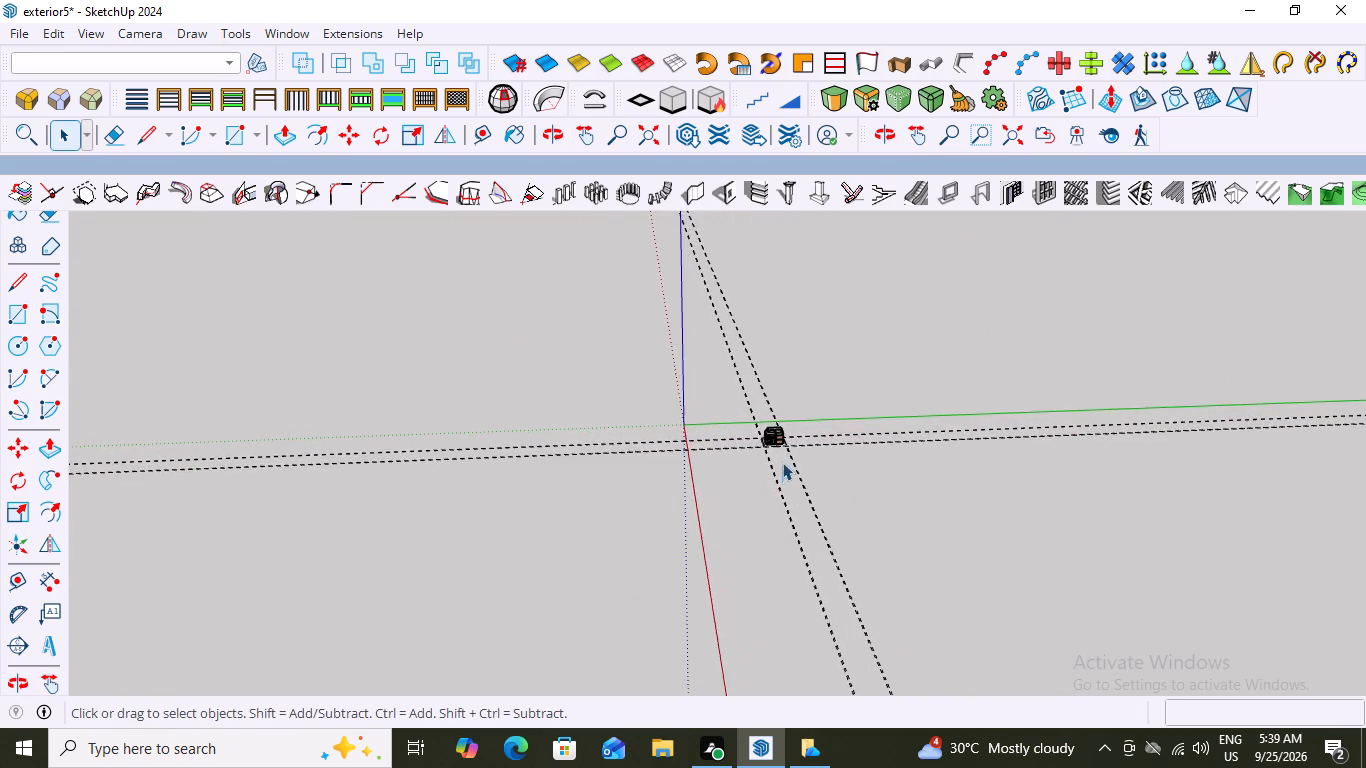
{"action": "scroll", "coordinate": [782, 462], "scroll_direction": "up", "scroll_amount": 20}
{"action": "scroll", "coordinate": [778, 422], "scroll_direction": "up", "scroll_amount": 4}
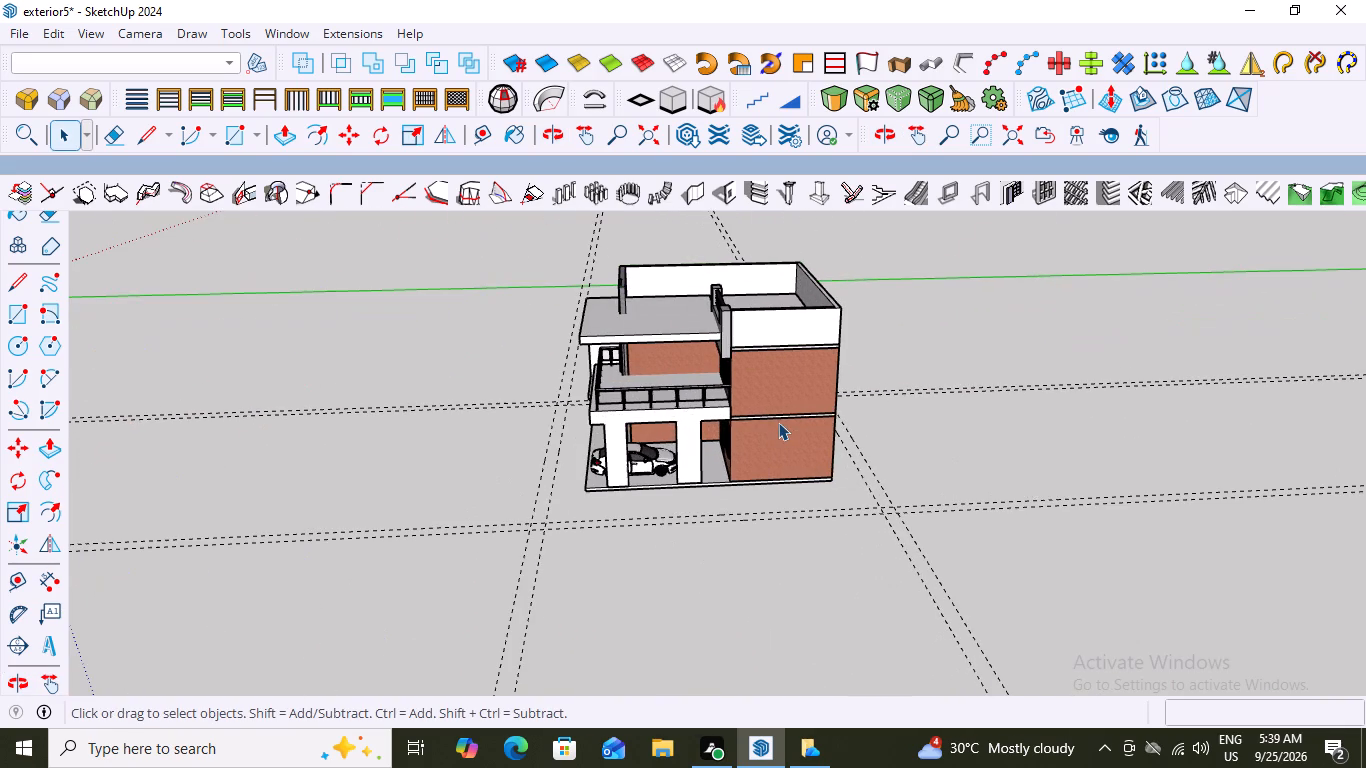
{"action": "middle_click_drag", "start_coordinate": [803, 483], "coordinate": [791, 499]}
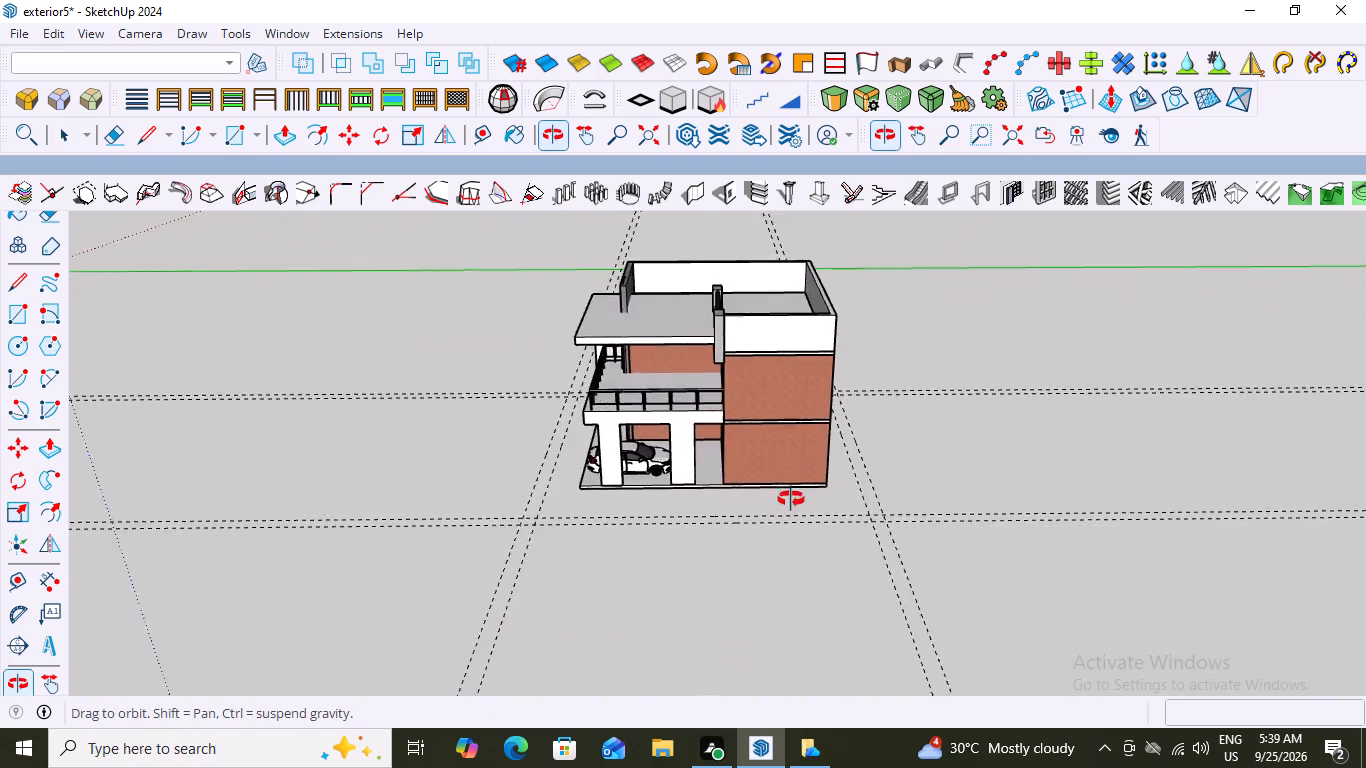
{"action": "middle_click_drag", "start_coordinate": [791, 499], "coordinate": [784, 496]}
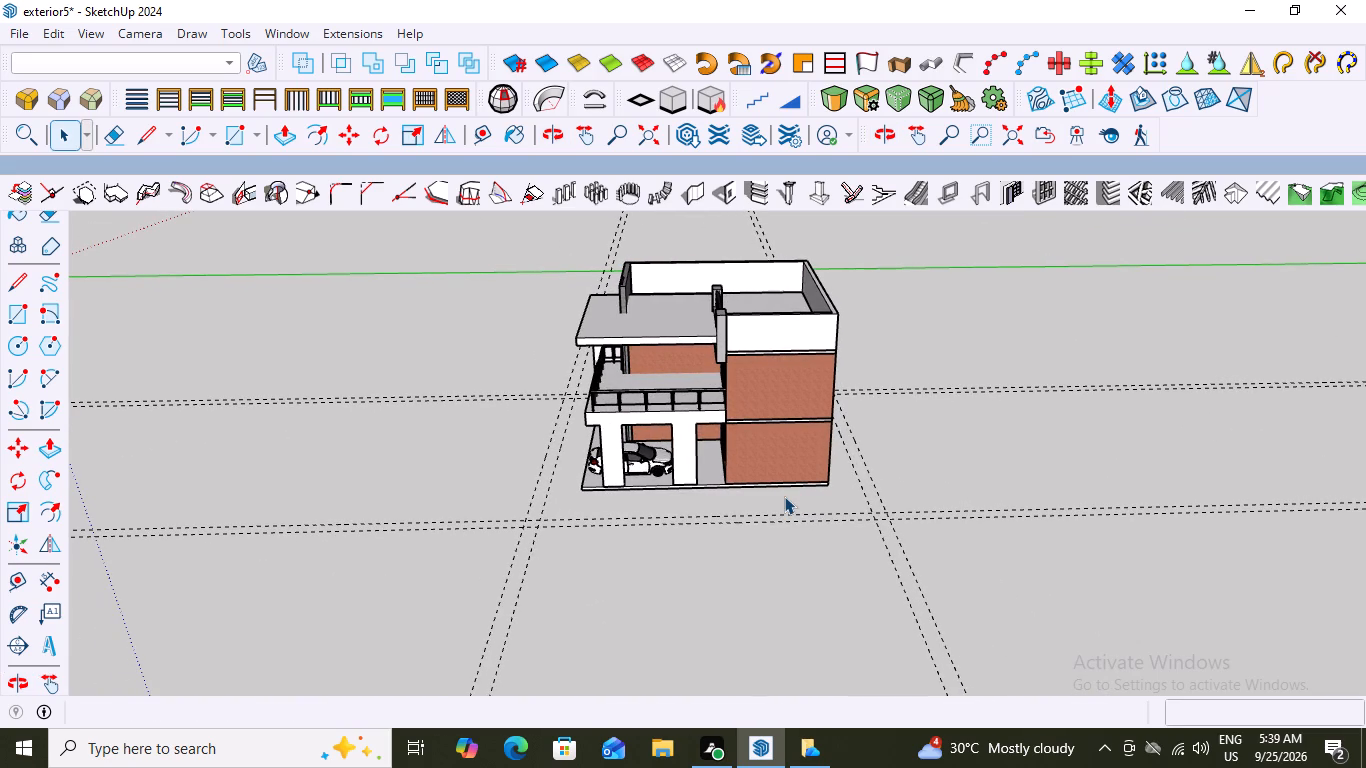
{"action": "middle_click_drag", "start_coordinate": [657, 460], "coordinate": [681, 496]}
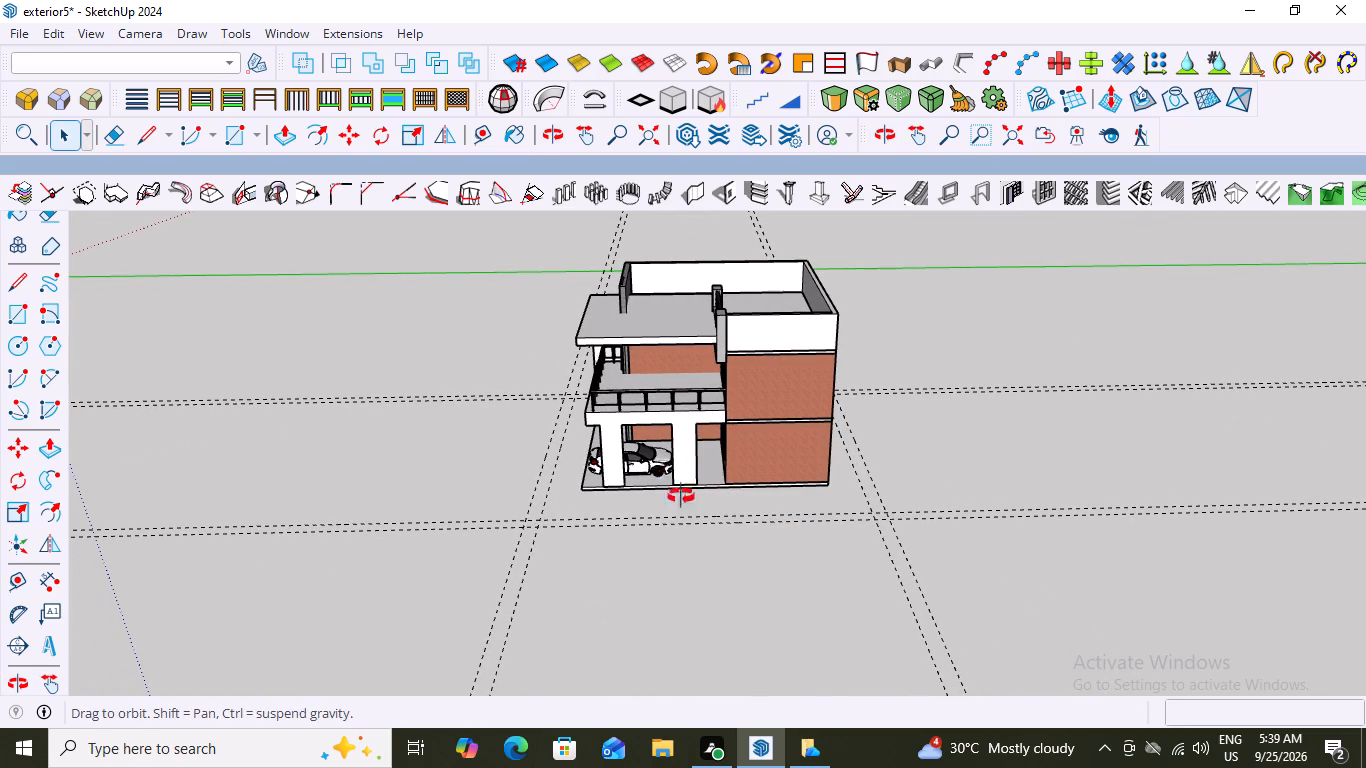
{"action": "middle_click_drag", "start_coordinate": [681, 496], "coordinate": [838, 451]}
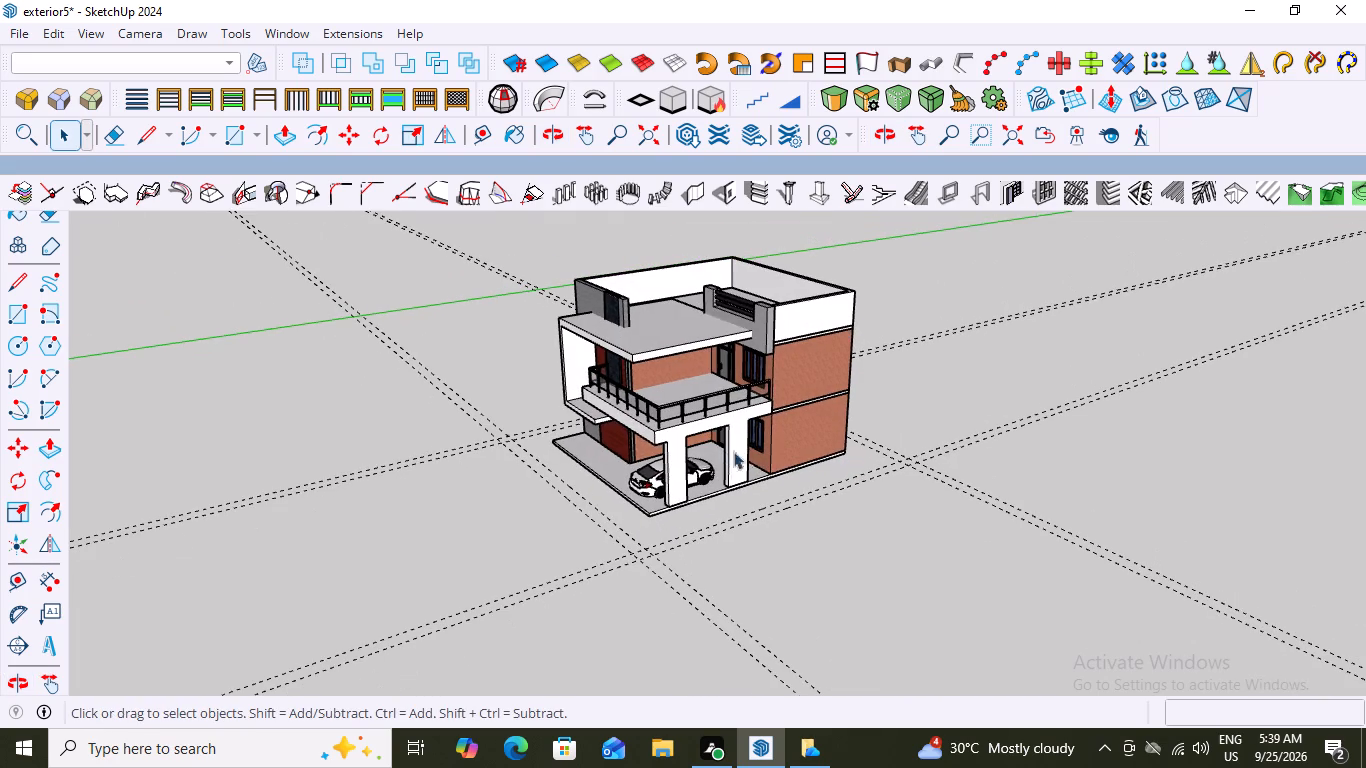
{"action": "scroll", "coordinate": [680, 497], "scroll_direction": "down", "scroll_amount": 3}
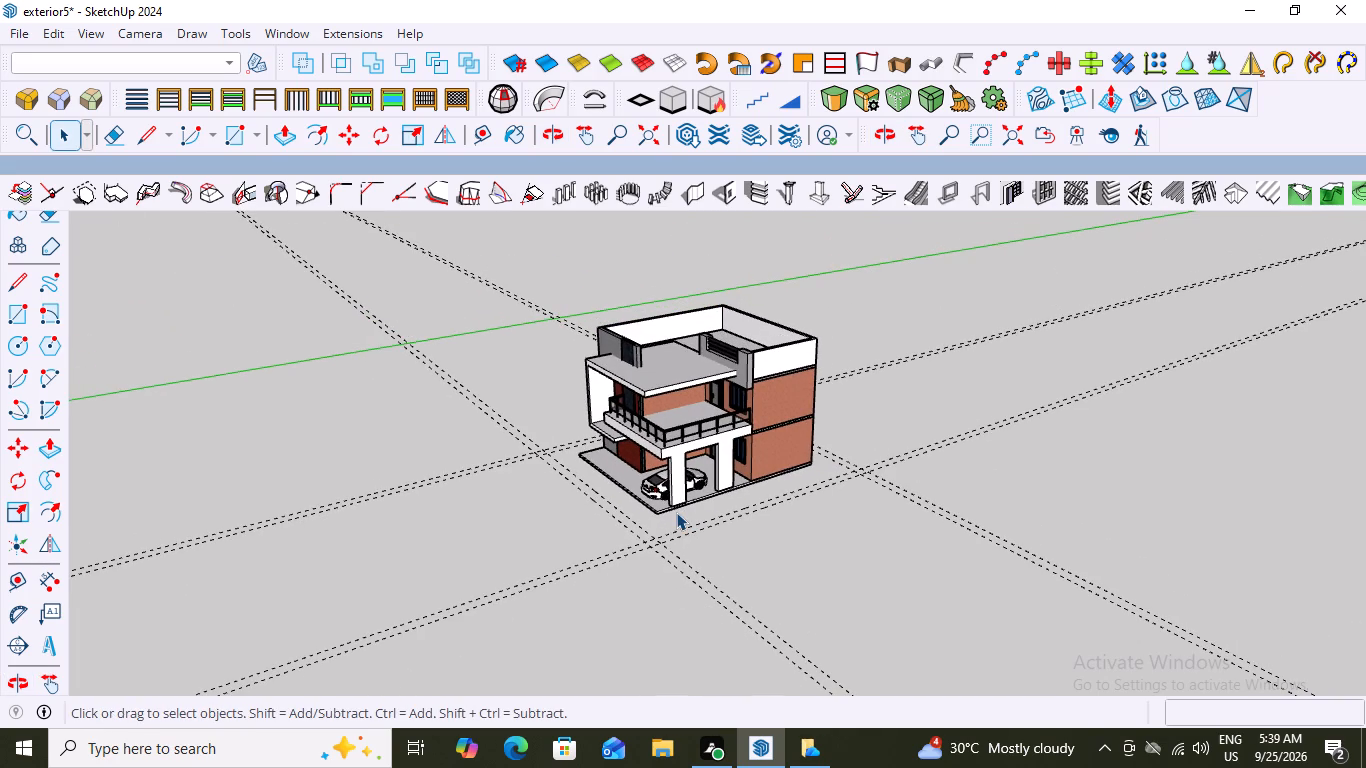
{"action": "middle_click_drag", "start_coordinate": [847, 478], "coordinate": [628, 451]}
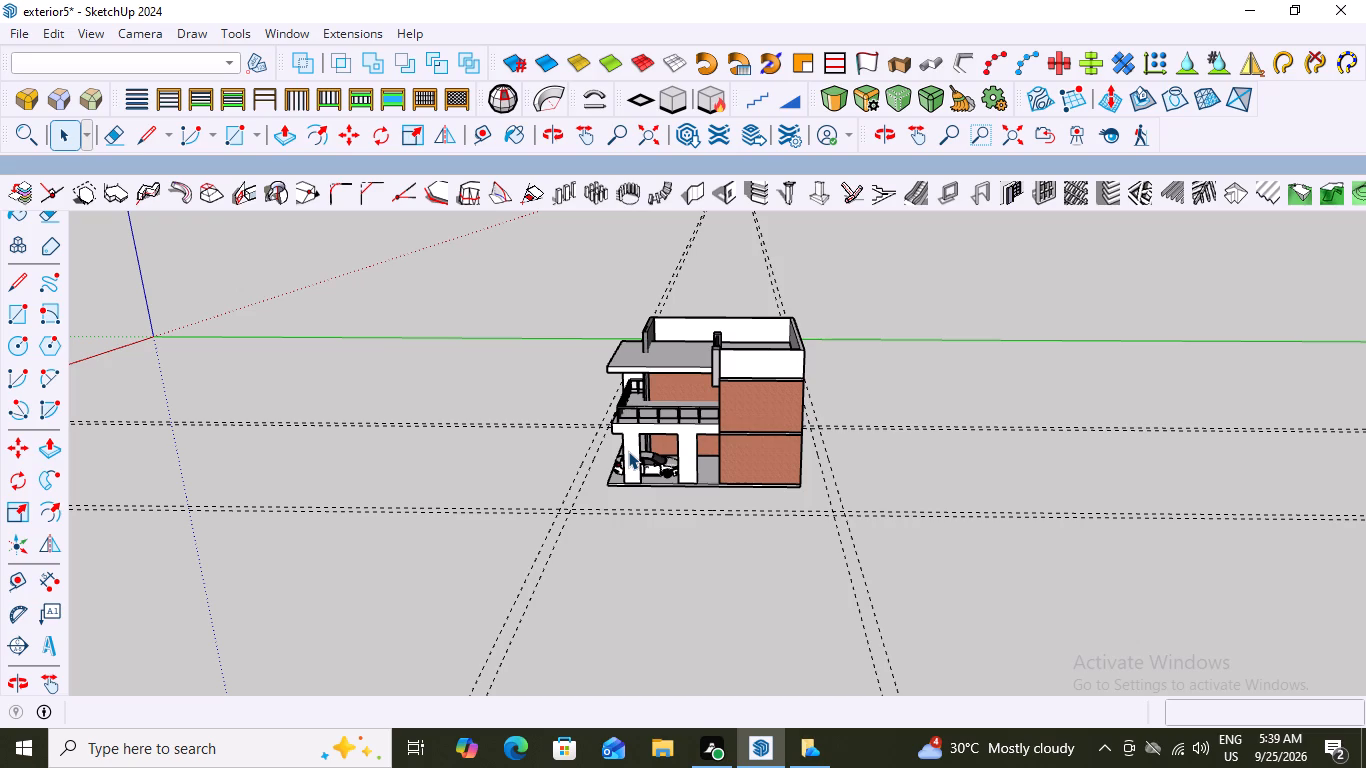
{"action": "scroll", "coordinate": [781, 457], "scroll_direction": "down", "scroll_amount": 5}
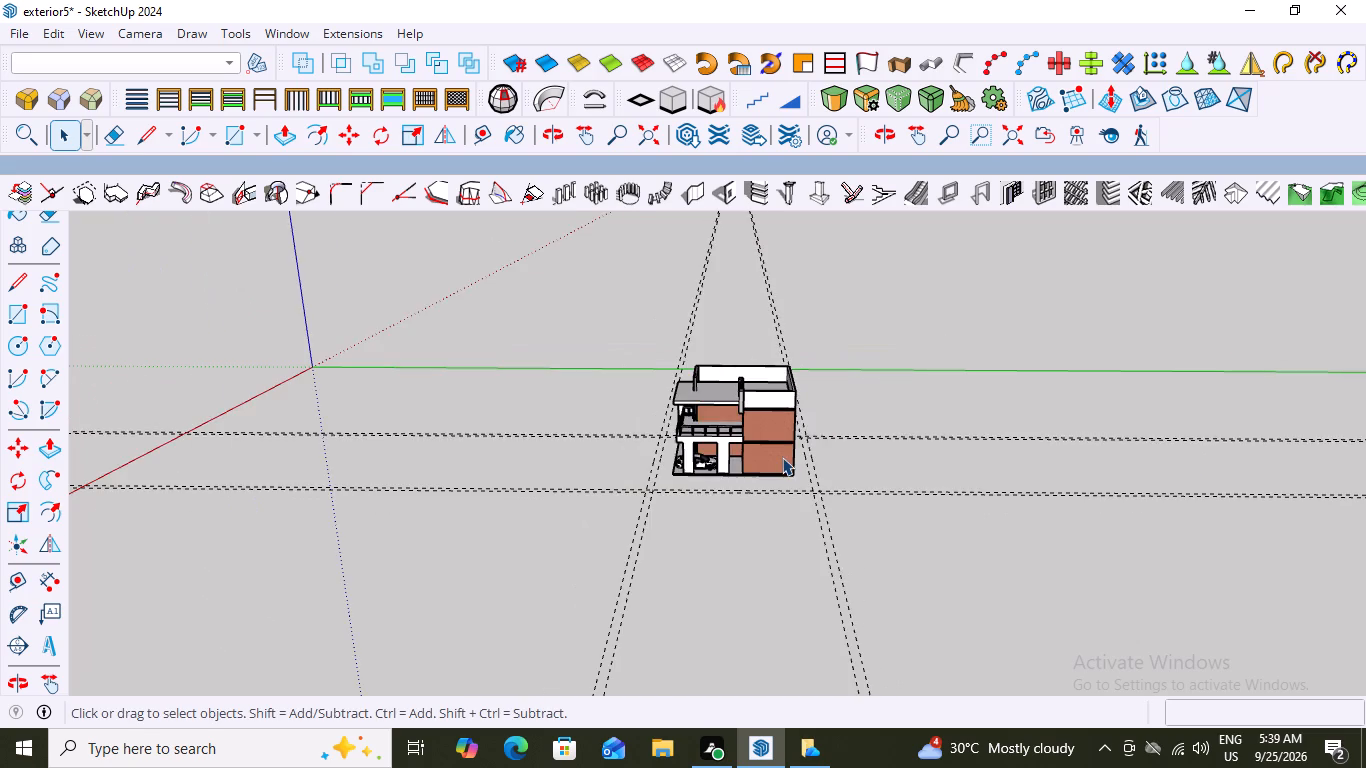
{"action": "scroll", "coordinate": [782, 457], "scroll_direction": "down", "scroll_amount": 3}
{"action": "scroll", "coordinate": [792, 498], "scroll_direction": "up", "scroll_amount": 7}
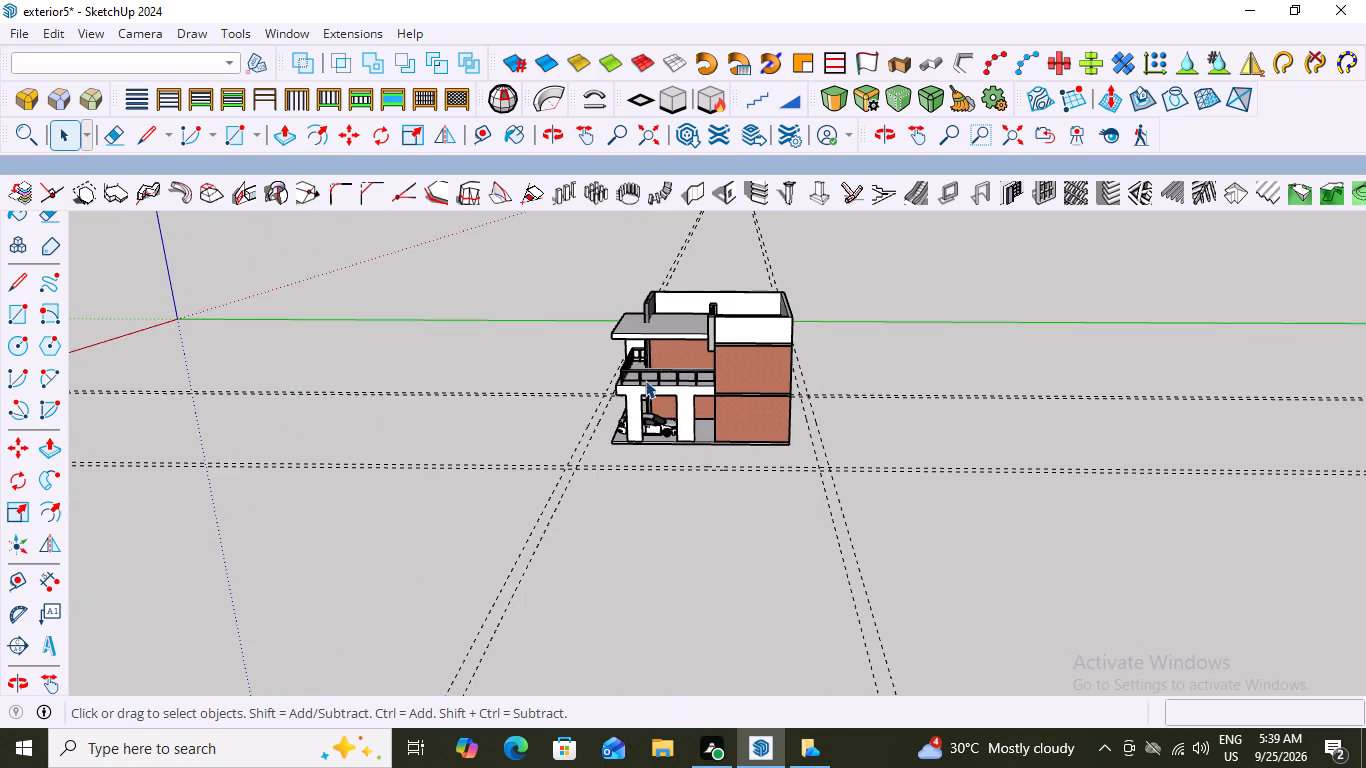
{"action": "middle_click_drag", "start_coordinate": [645, 380], "coordinate": [660, 506]}
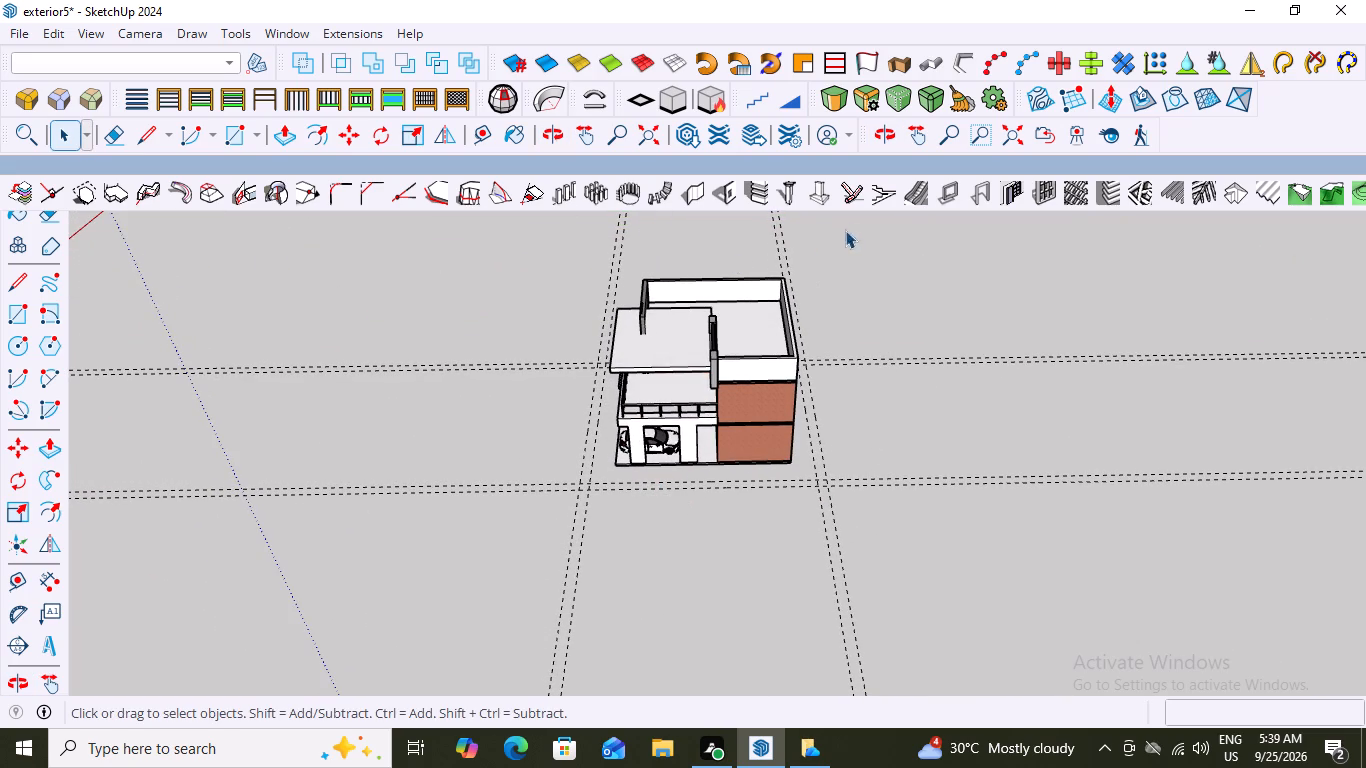
Set up a type 1 vertical wall in 1001bit with a wall thickness of 2'.
{"action": "left_click", "coordinate": [686, 191]}
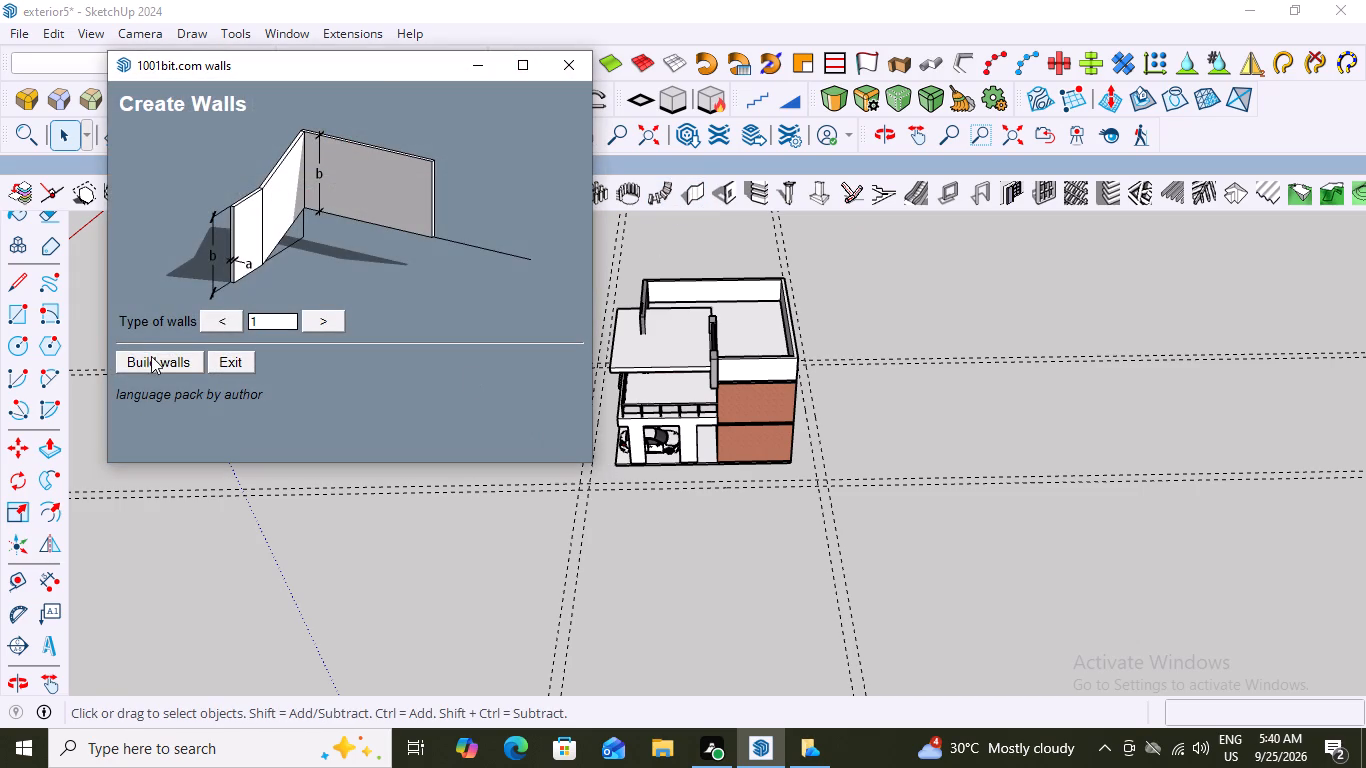
{"action": "left_click", "coordinate": [160, 356]}
{"action": "left_click", "coordinate": [319, 376]}
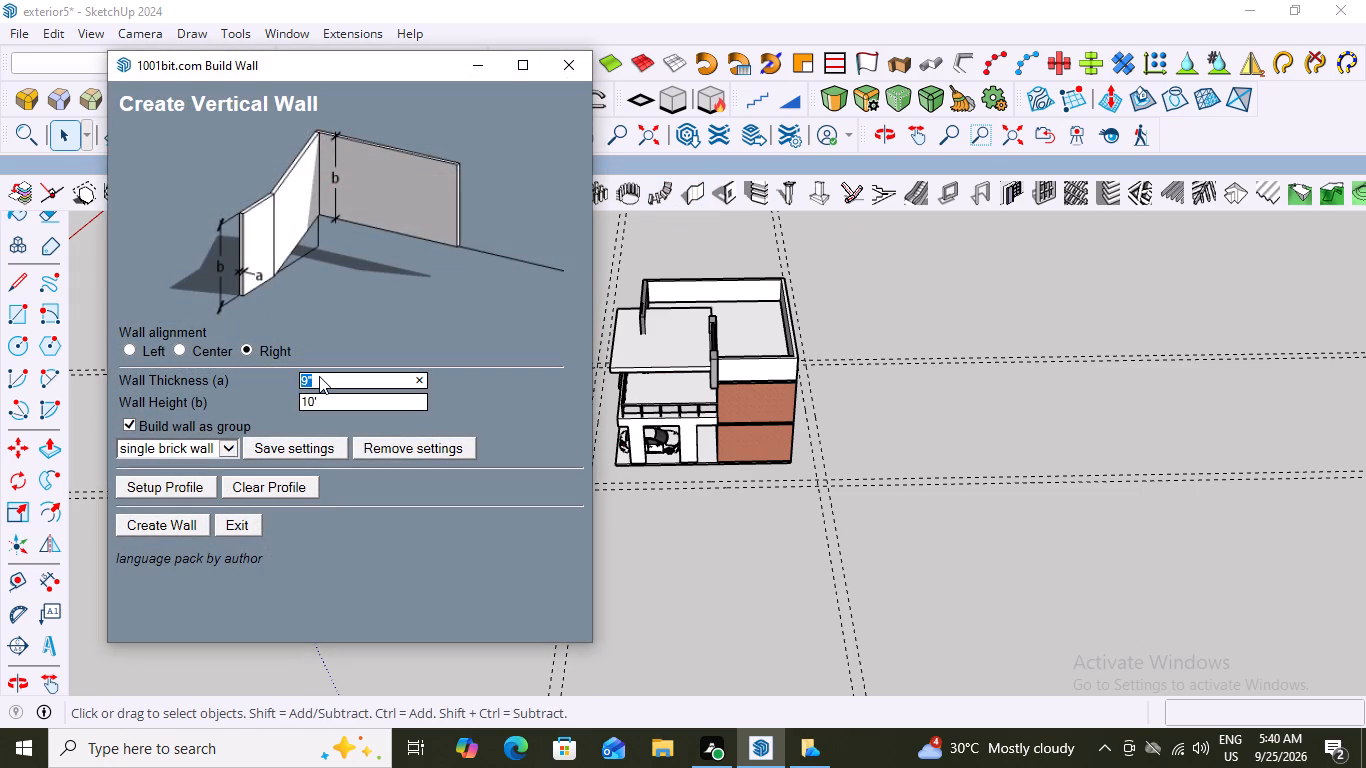
{"action": "key", "text": "BackSpace"}
{"action": "type", "text": "2'"}
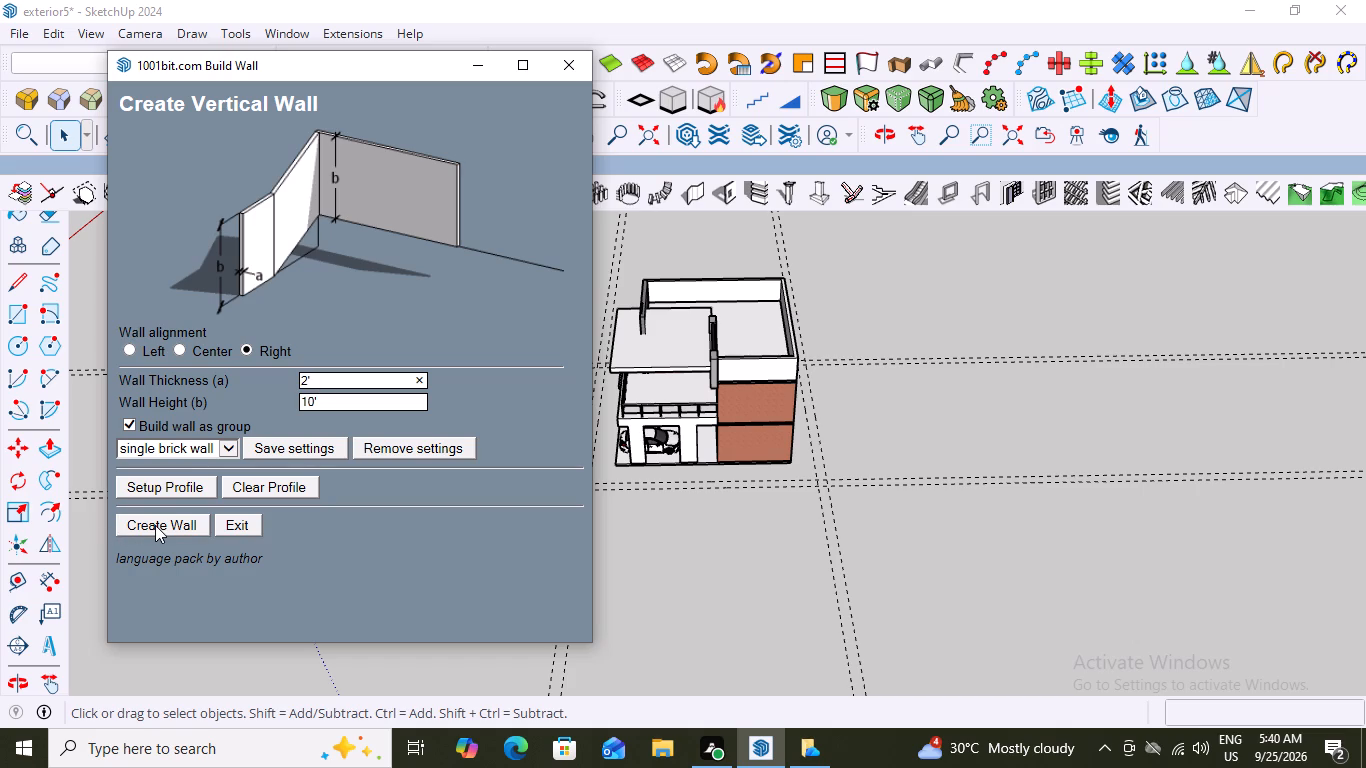
{"action": "left_click", "coordinate": [155, 525]}
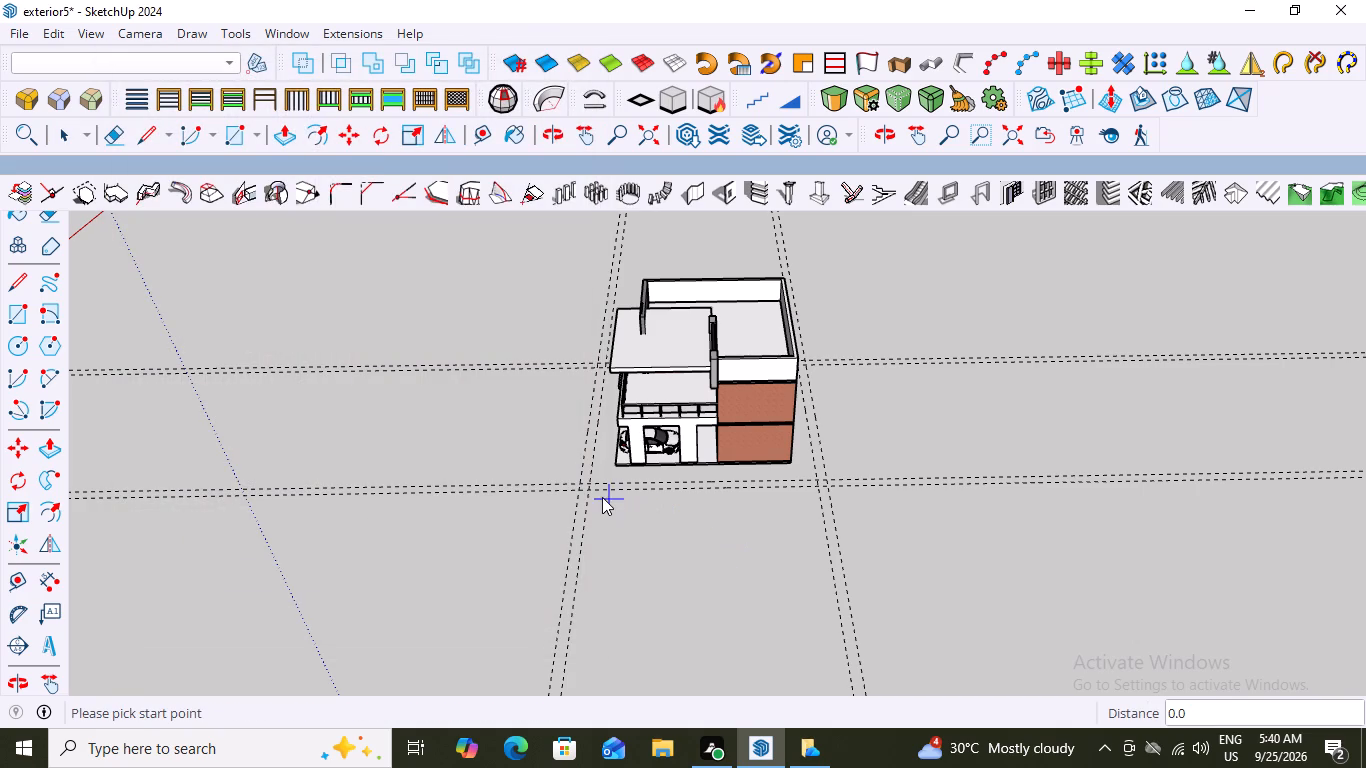
Start the boundary wall at the outer guide corner by the porch front and run it about 51' along the carport side to the rear corner.
{"action": "scroll", "coordinate": [602, 497], "scroll_direction": "up", "scroll_amount": 10}
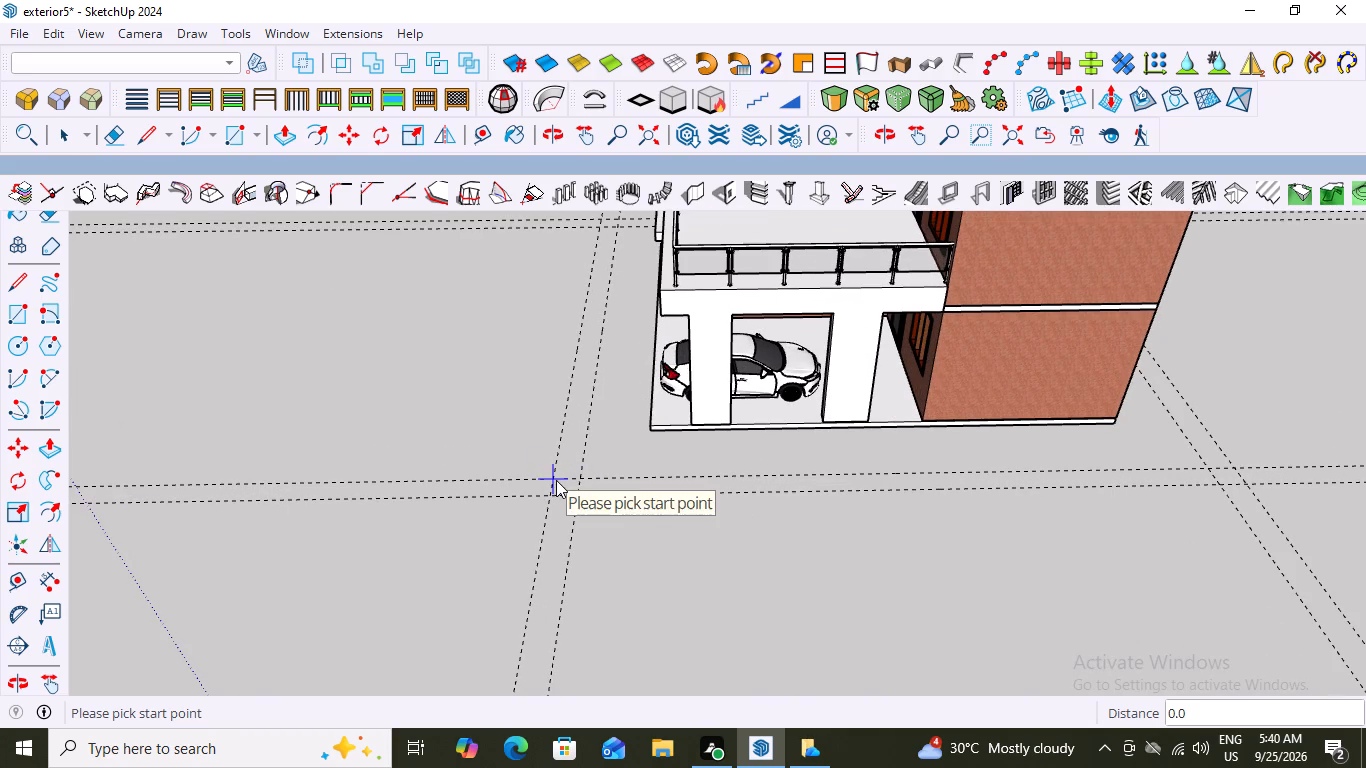
{"action": "left_click", "coordinate": [553, 479]}
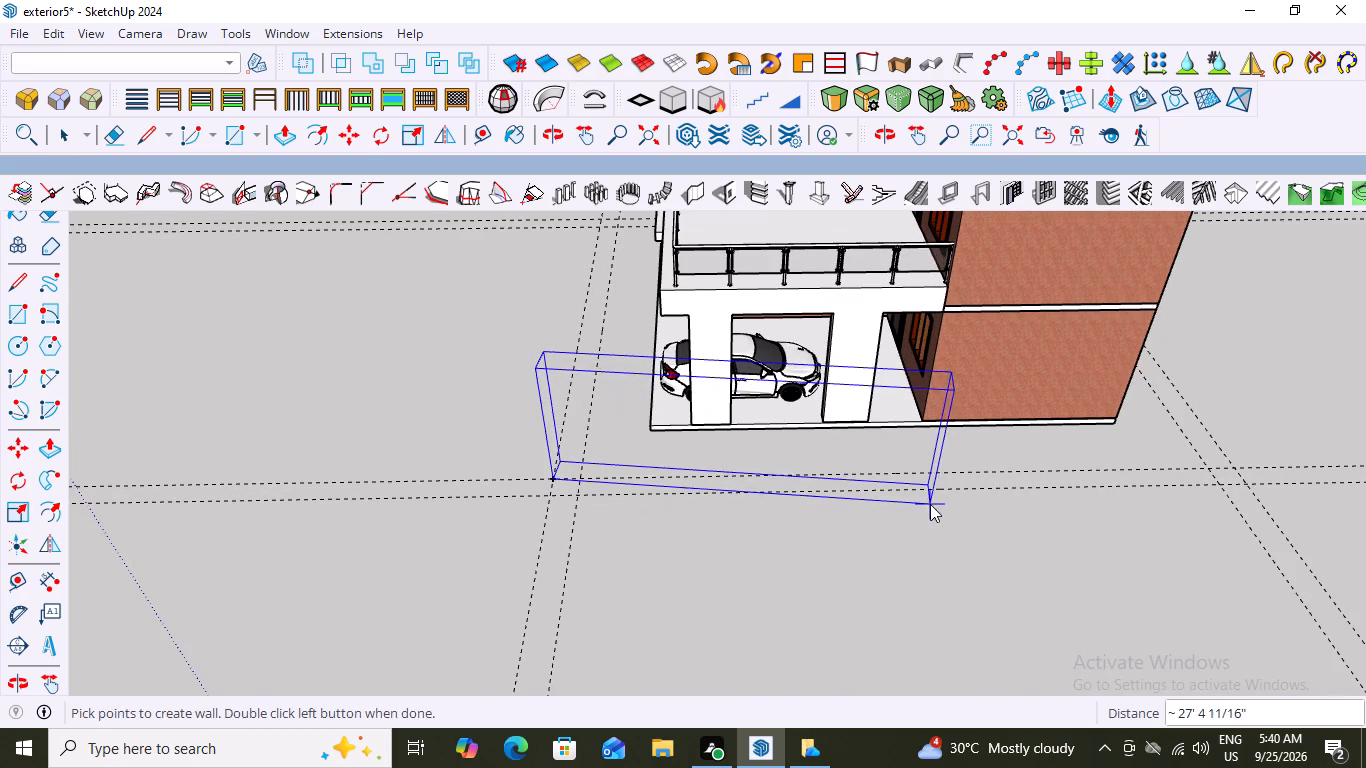
{"action": "key", "text": "Escape"}
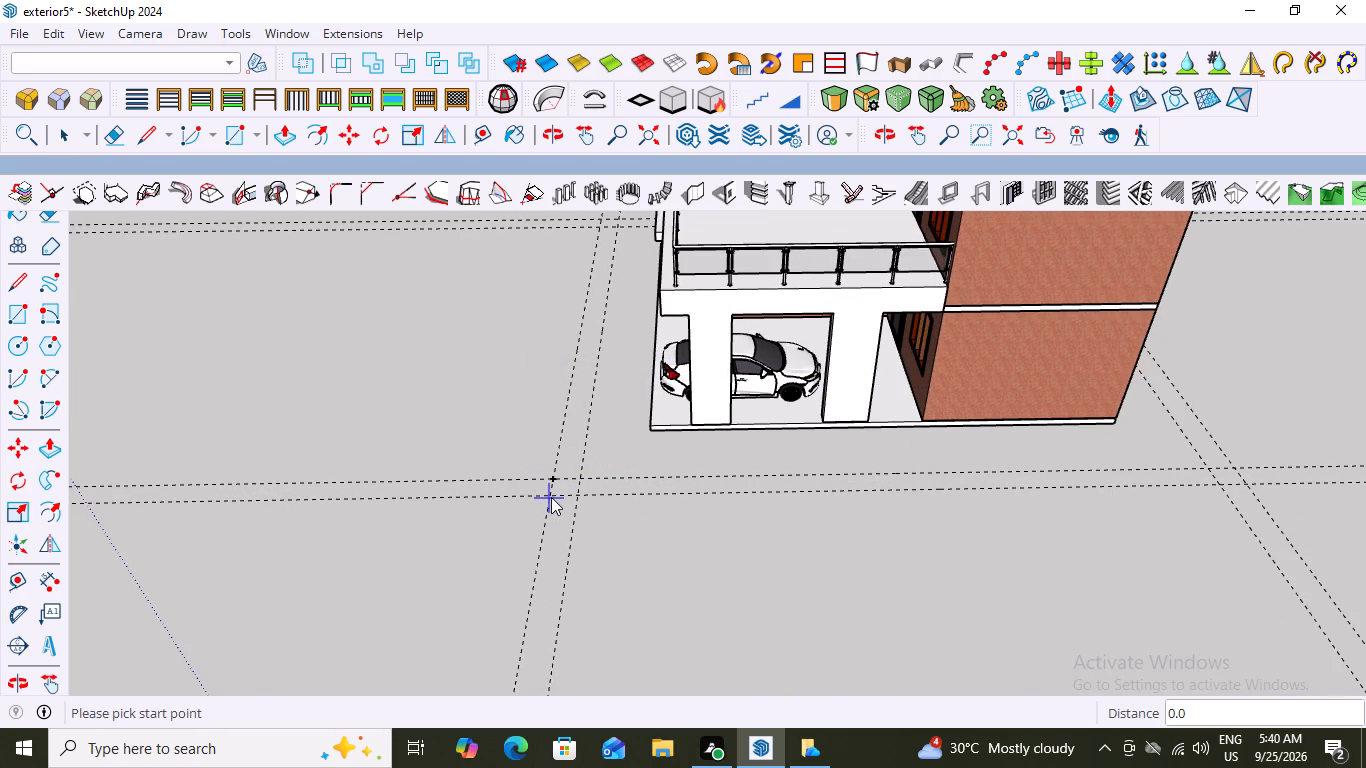
{"action": "left_click", "coordinate": [551, 497]}
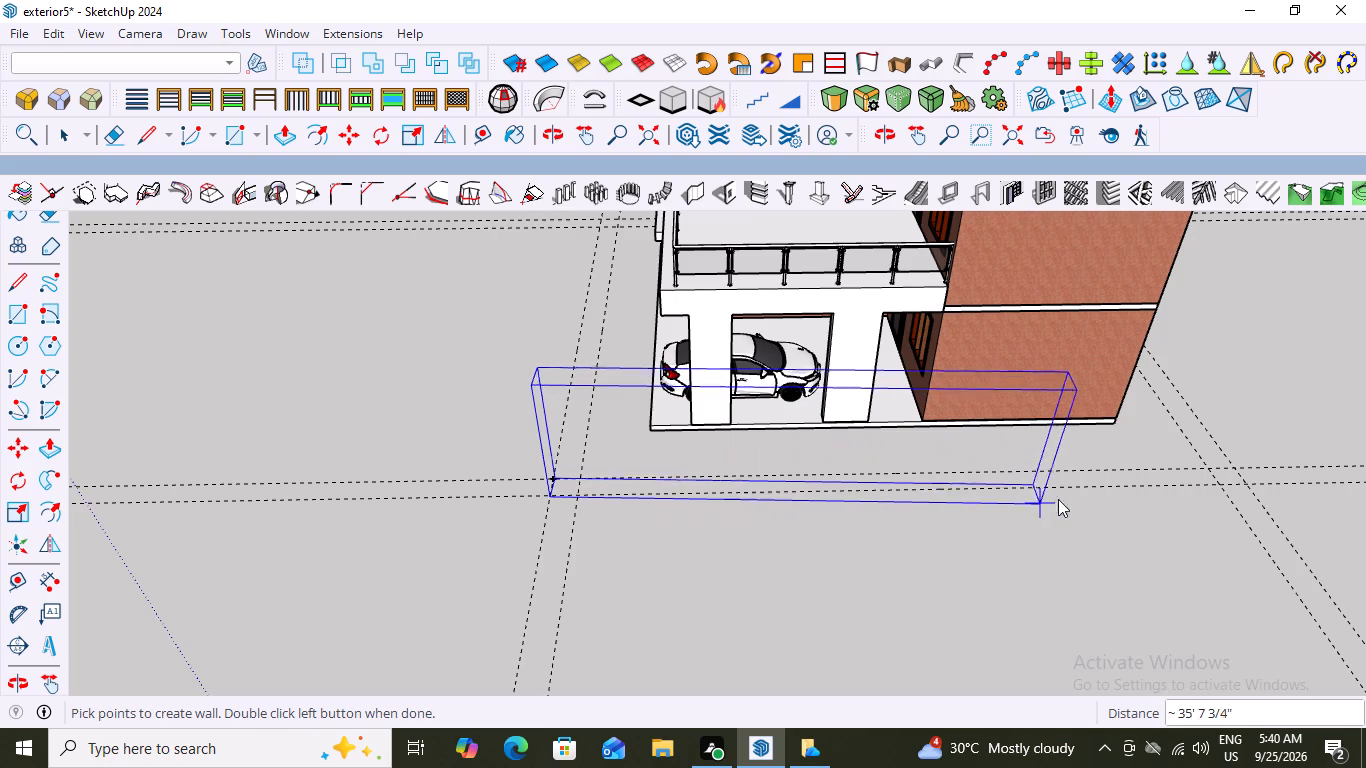
{"action": "scroll", "coordinate": [1266, 471], "scroll_direction": "up", "scroll_amount": 5}
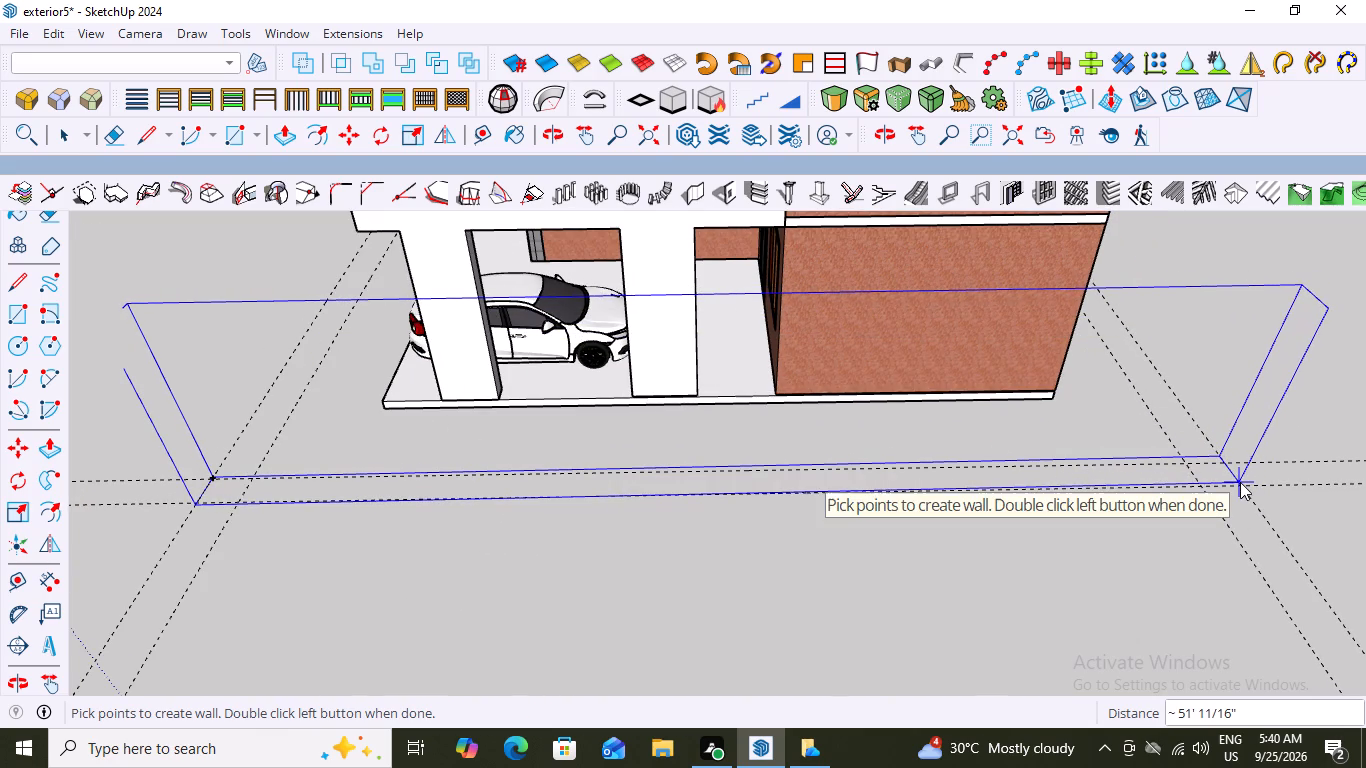
{"action": "left_click", "coordinate": [1241, 485]}
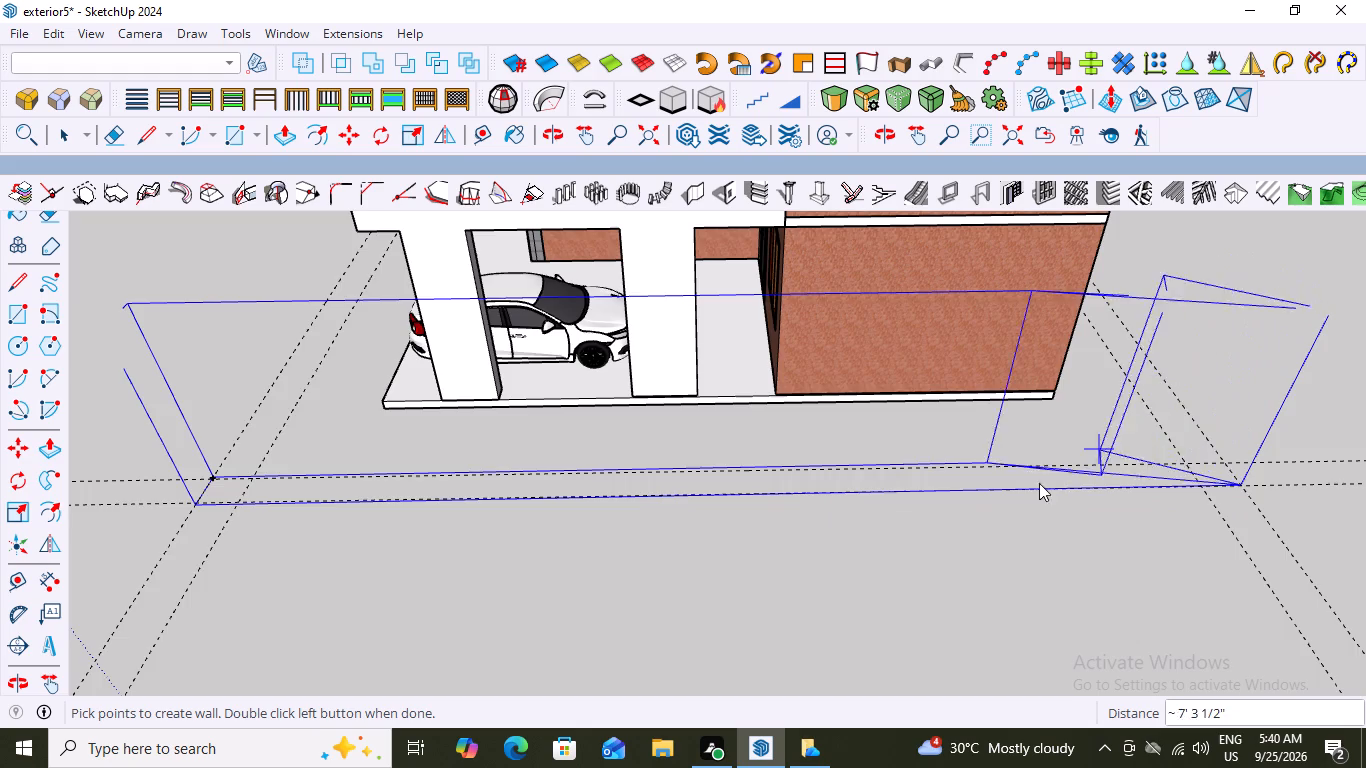
Continue the wall about 45' 6" along the outer guide behind the house to the next guide corner.
{"action": "scroll", "coordinate": [965, 535], "scroll_direction": "down", "scroll_amount": 5}
{"action": "scroll", "coordinate": [765, 572], "scroll_direction": "down", "scroll_amount": 18}
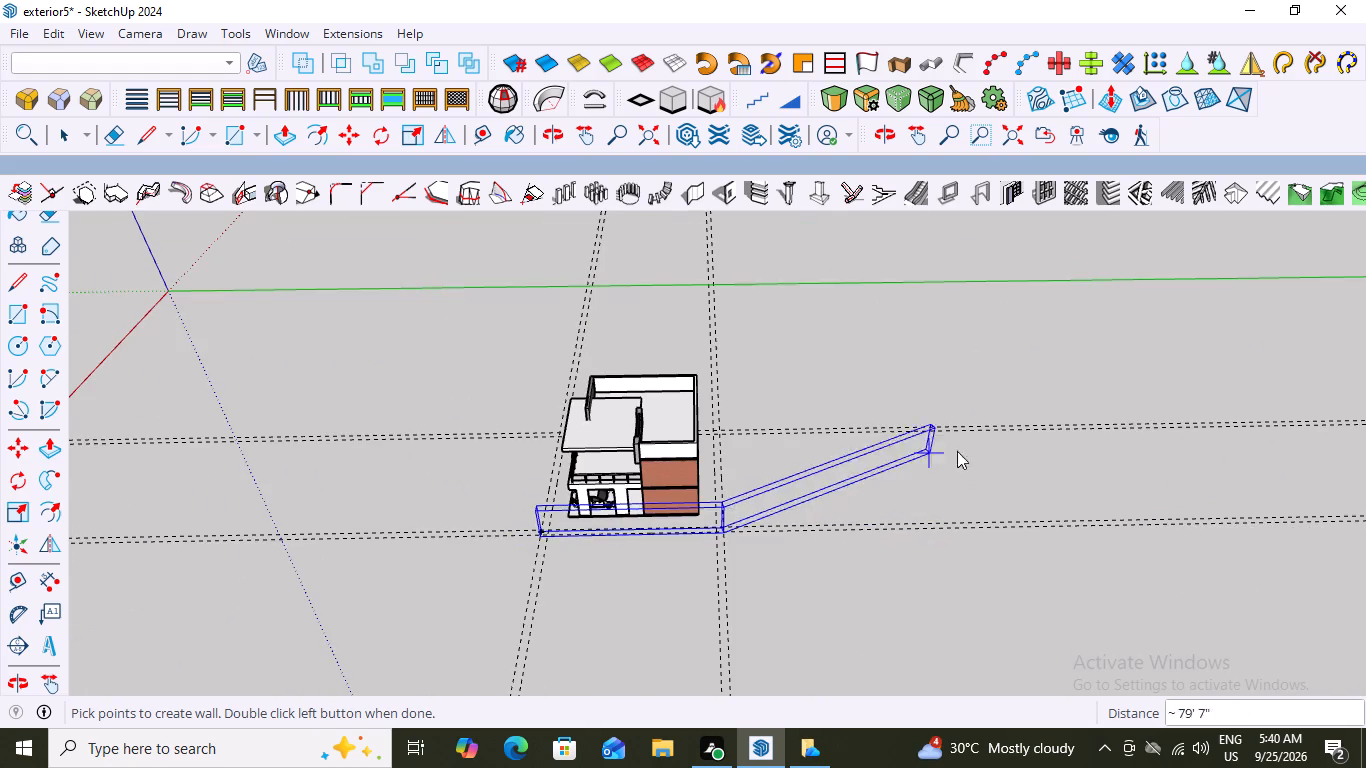
{"action": "middle_click_drag", "start_coordinate": [957, 451], "coordinate": [611, 512]}
{"action": "scroll", "coordinate": [780, 447], "scroll_direction": "up", "scroll_amount": 16}
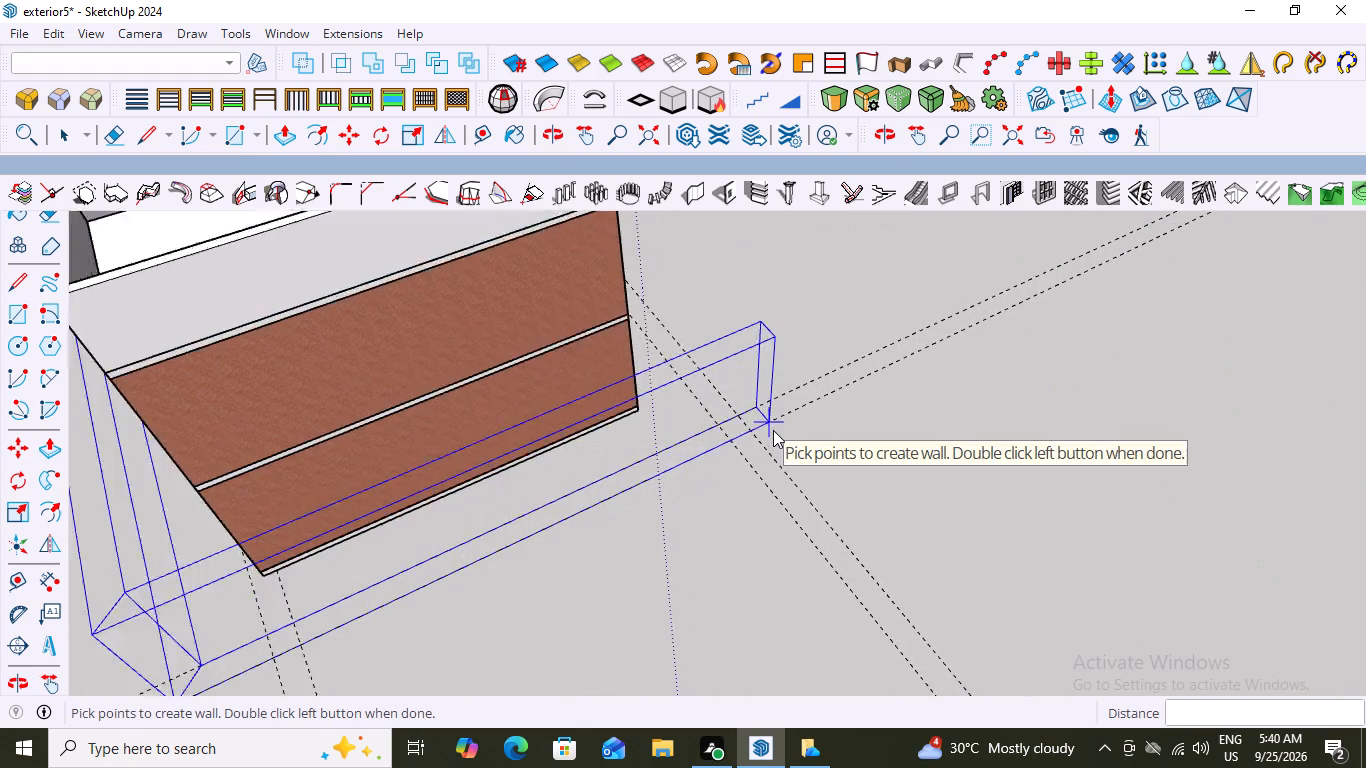
{"action": "scroll", "coordinate": [773, 430], "scroll_direction": "up", "scroll_amount": 2}
{"action": "left_click", "coordinate": [745, 428]}
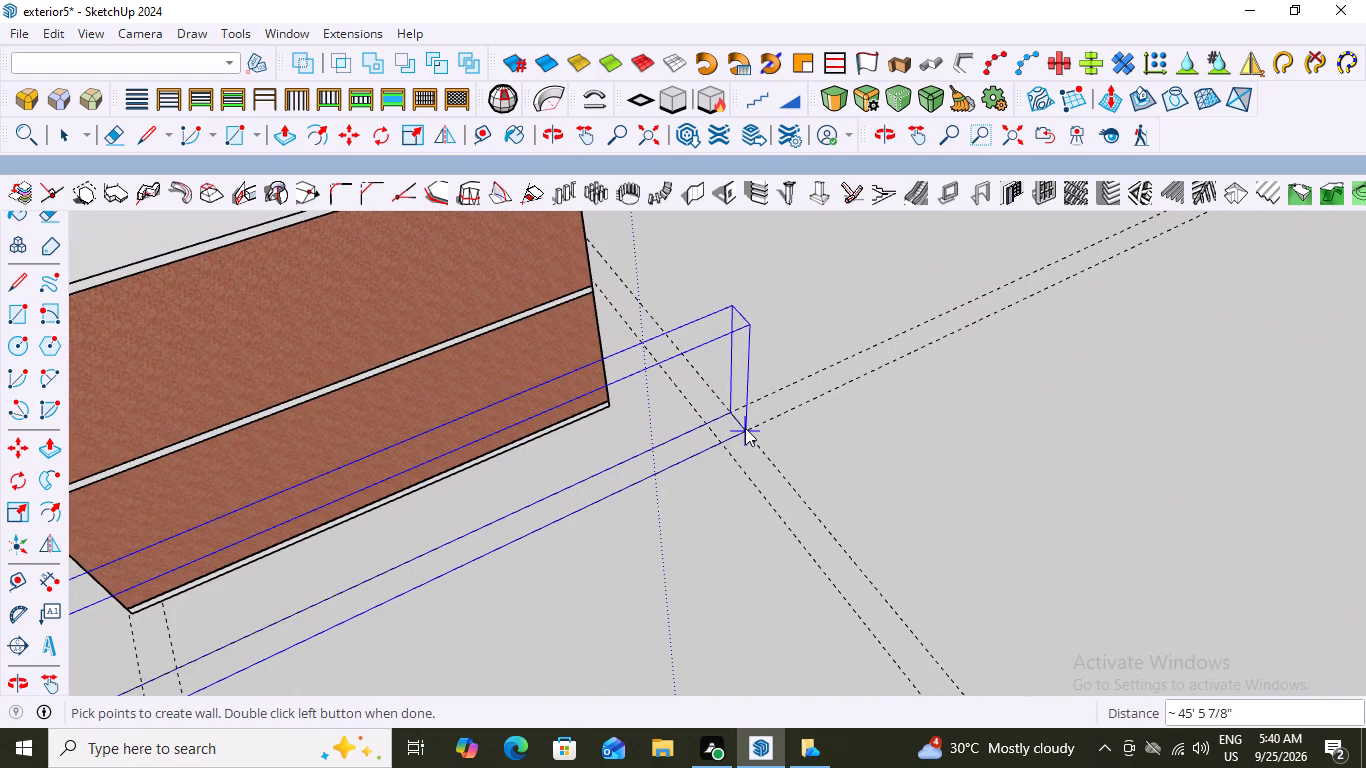
Run the last wall segment about 51' along the outer guide on the opposite side to the front corner and finish the wall, leaving the front open.
{"action": "scroll", "coordinate": [634, 364], "scroll_direction": "down", "scroll_amount": 17}
{"action": "middle_click_drag", "start_coordinate": [886, 485], "coordinate": [178, 395]}
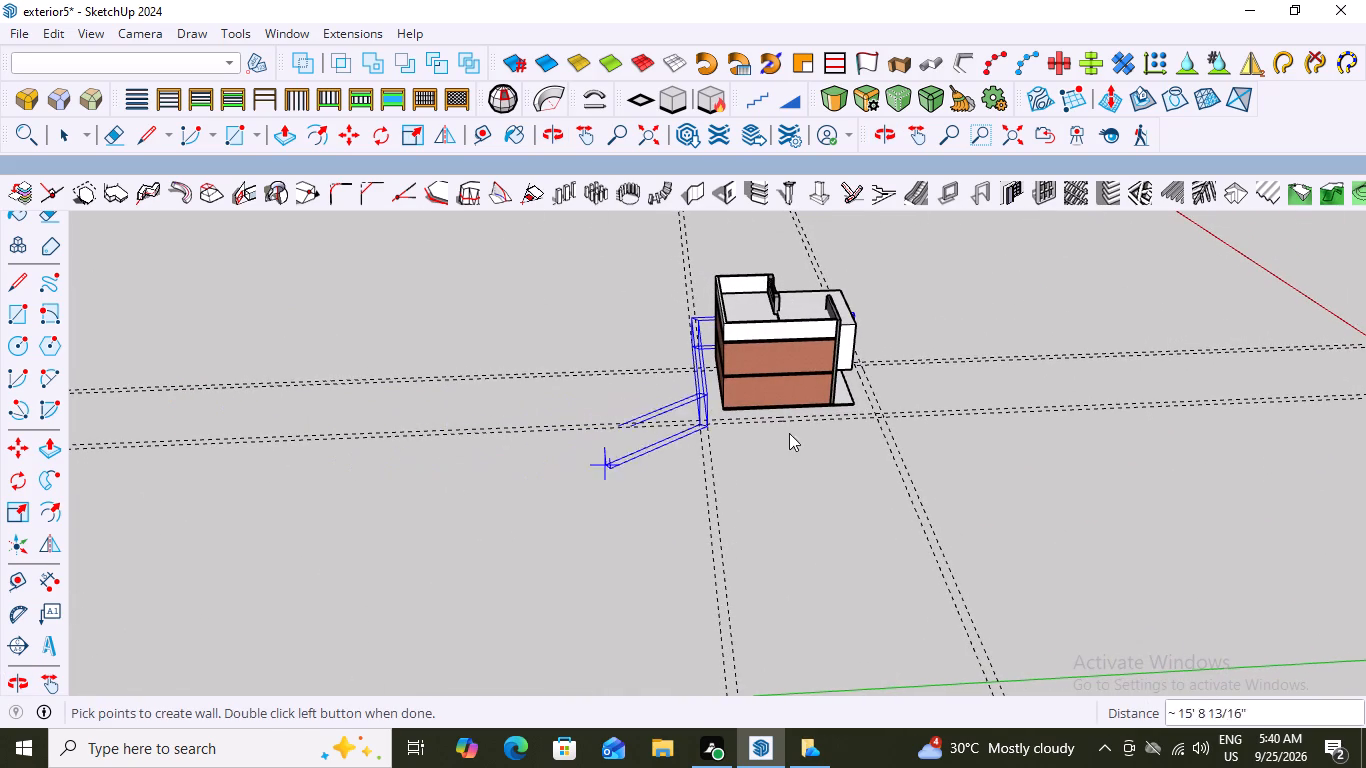
{"action": "scroll", "coordinate": [867, 397], "scroll_direction": "up", "scroll_amount": 17}
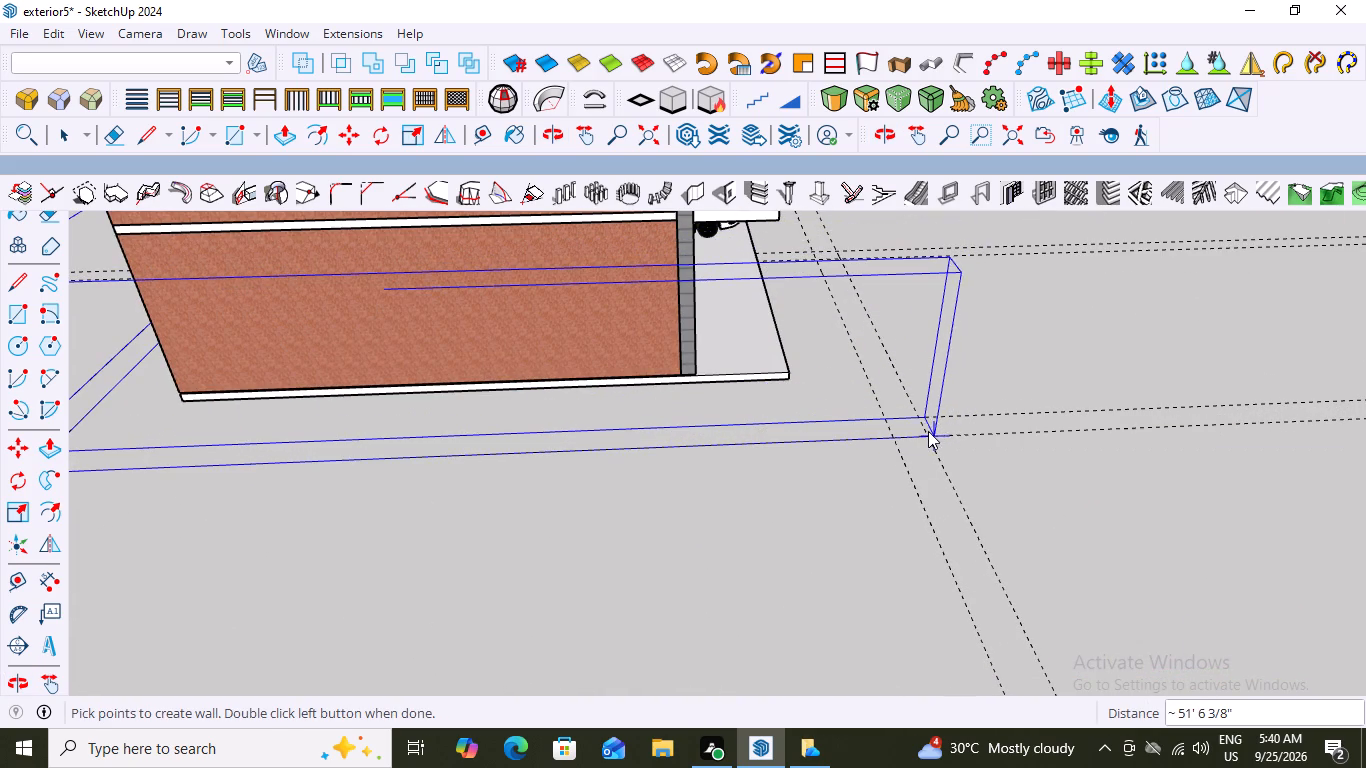
{"action": "left_click", "coordinate": [926, 432]}
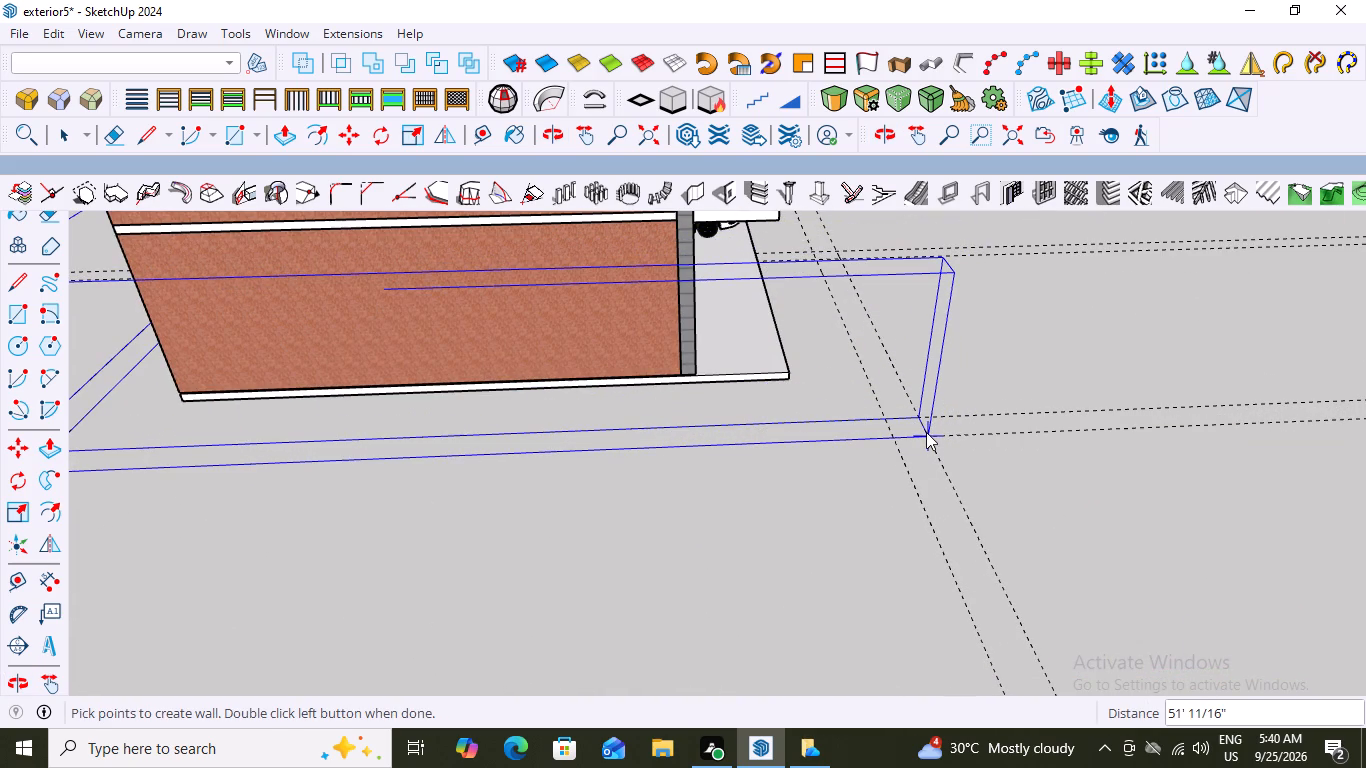
{"action": "left_click", "coordinate": [927, 434]}
{"action": "double_click", "coordinate": [927, 434]}
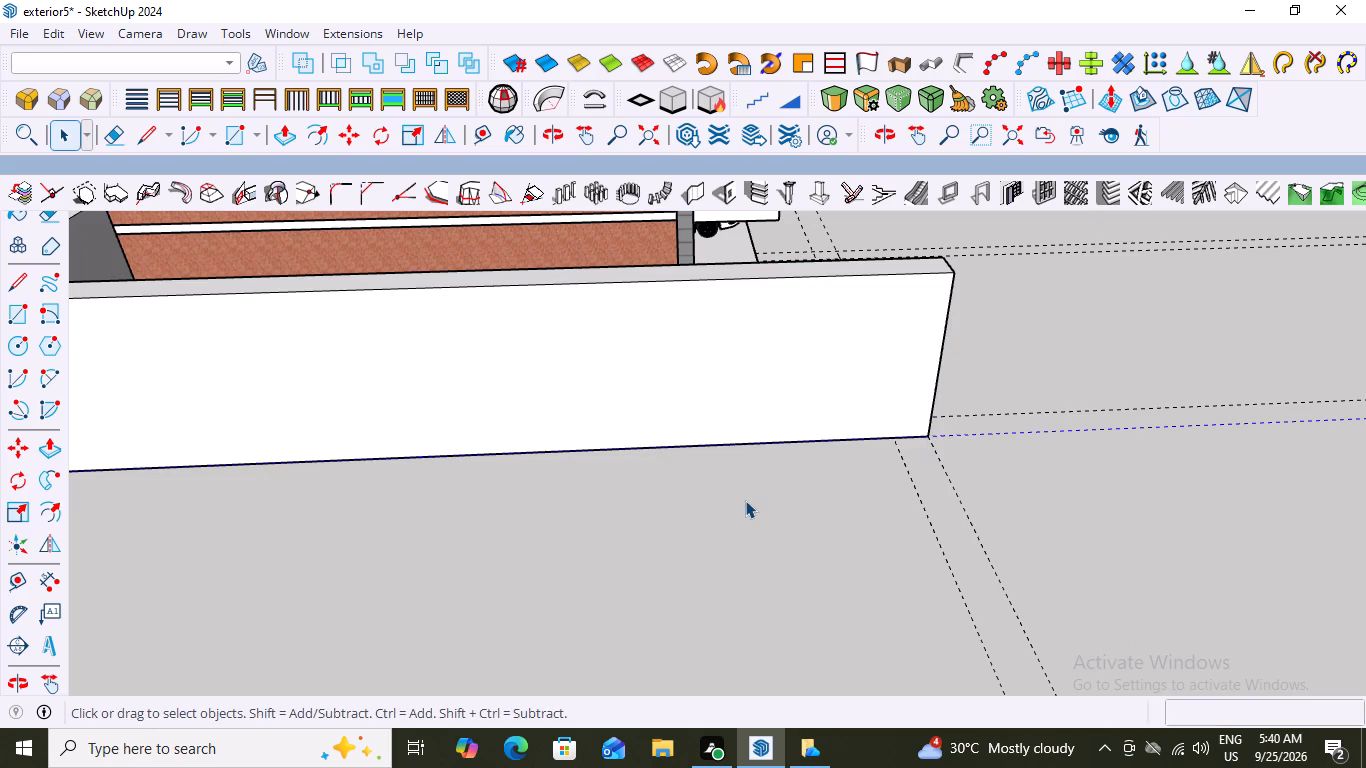
{"action": "key", "text": "space"}
Examine the three-sided boundary wall against the guides and the house from several sides and distances.
{"action": "scroll", "coordinate": [685, 477], "scroll_direction": "down", "scroll_amount": 18}
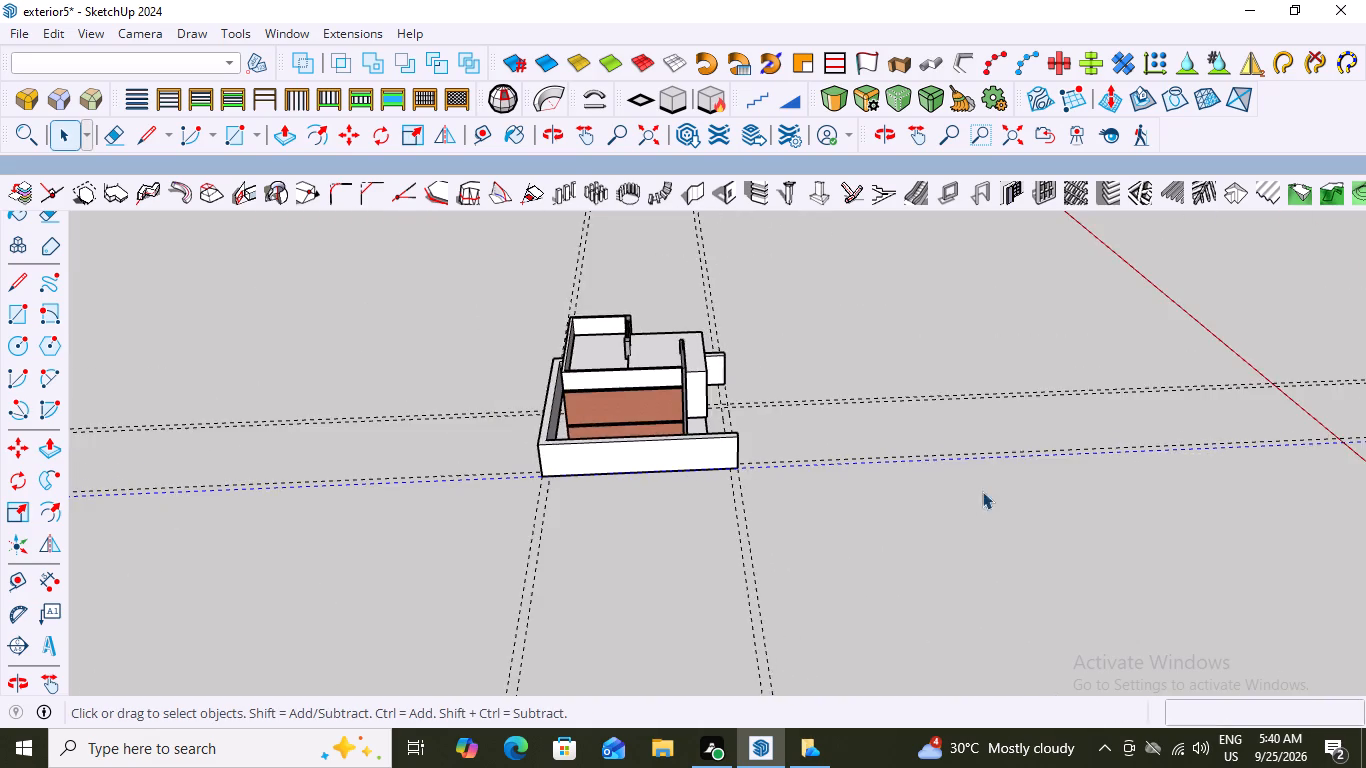
{"action": "middle_click_drag", "start_coordinate": [990, 486], "coordinate": [492, 476]}
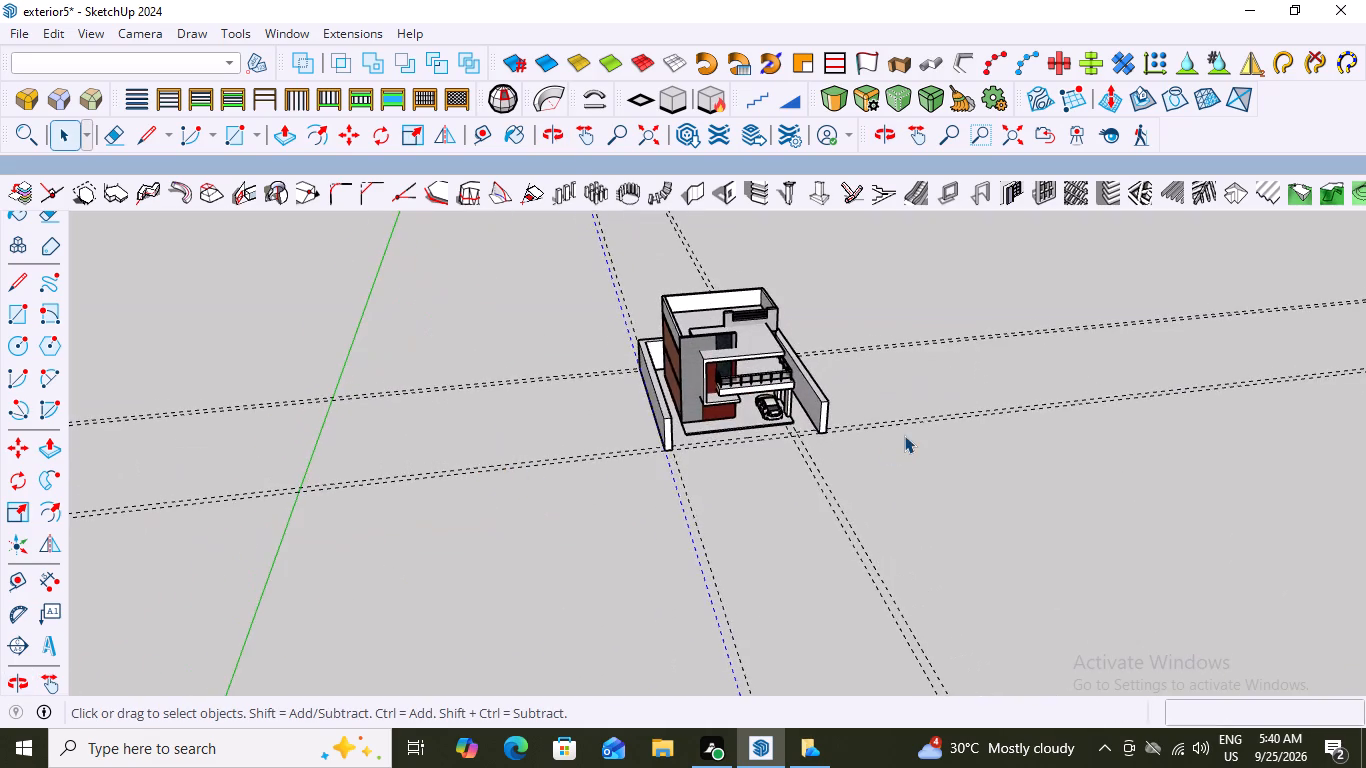
{"action": "scroll", "coordinate": [904, 435], "scroll_direction": "up", "scroll_amount": 6}
{"action": "double_click", "coordinate": [854, 339]}
{"action": "middle_click_drag", "start_coordinate": [852, 423], "coordinate": [539, 437]}
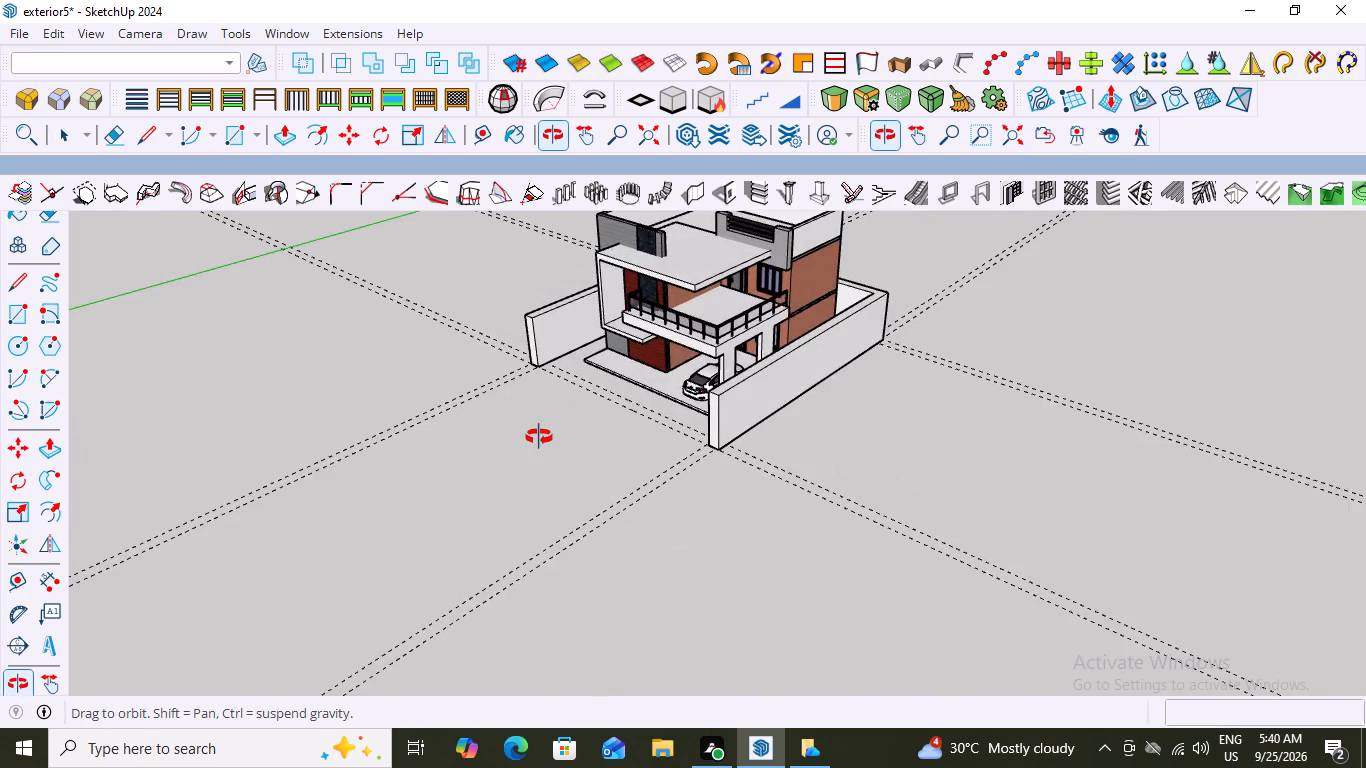
{"action": "middle_click_drag", "start_coordinate": [539, 437], "coordinate": [689, 452]}
{"action": "middle_click_drag", "start_coordinate": [949, 480], "coordinate": [978, 482]}
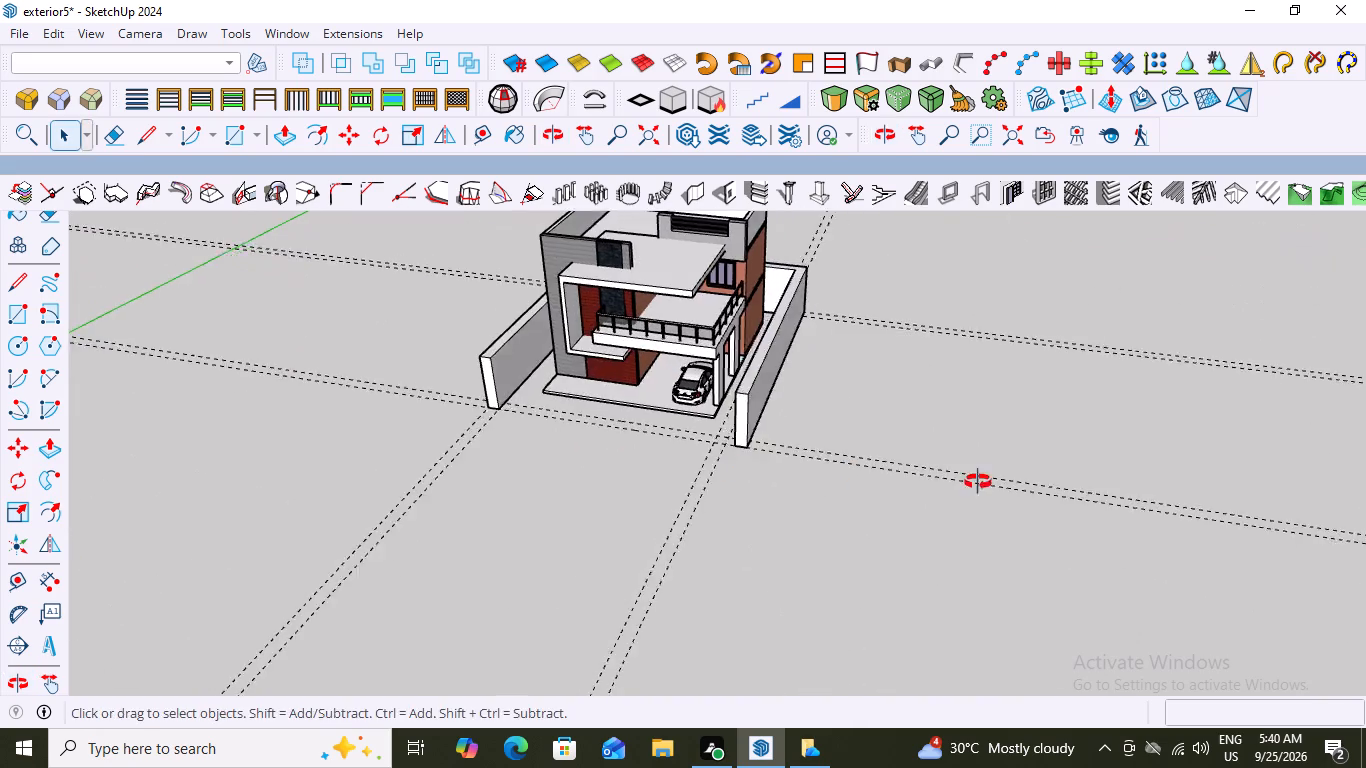
{"action": "middle_click_drag", "start_coordinate": [978, 482], "coordinate": [1106, 490]}
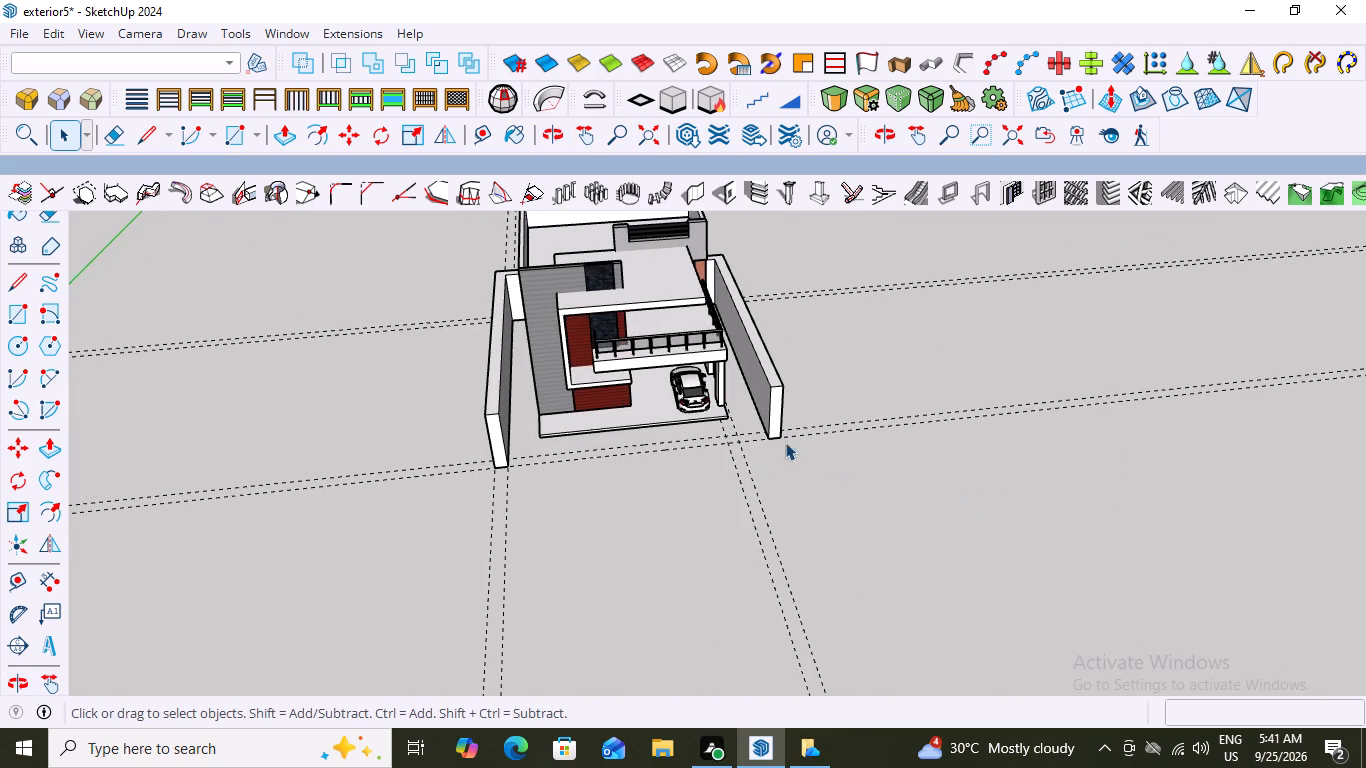
{"action": "middle_click_drag", "start_coordinate": [783, 445], "coordinate": [712, 502]}
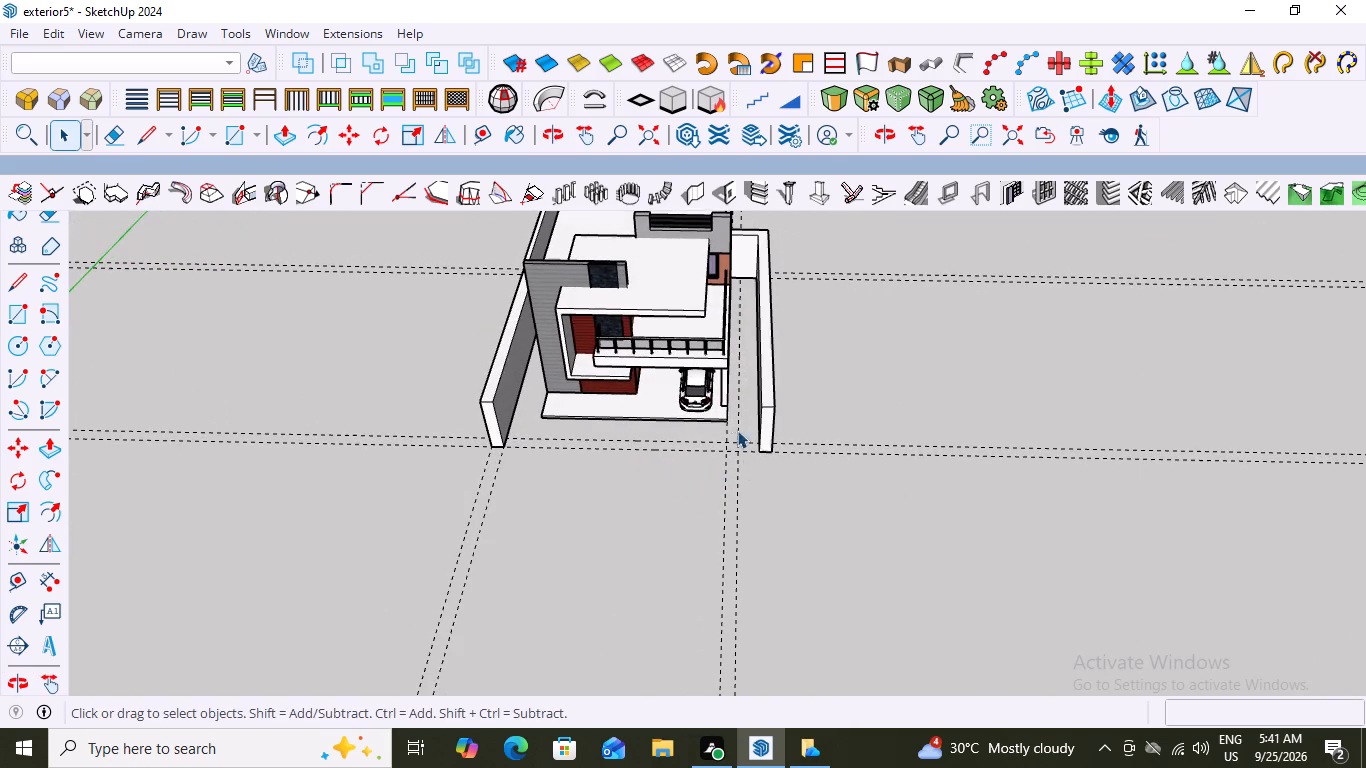
{"action": "scroll", "coordinate": [725, 399], "scroll_direction": "up", "scroll_amount": 13}
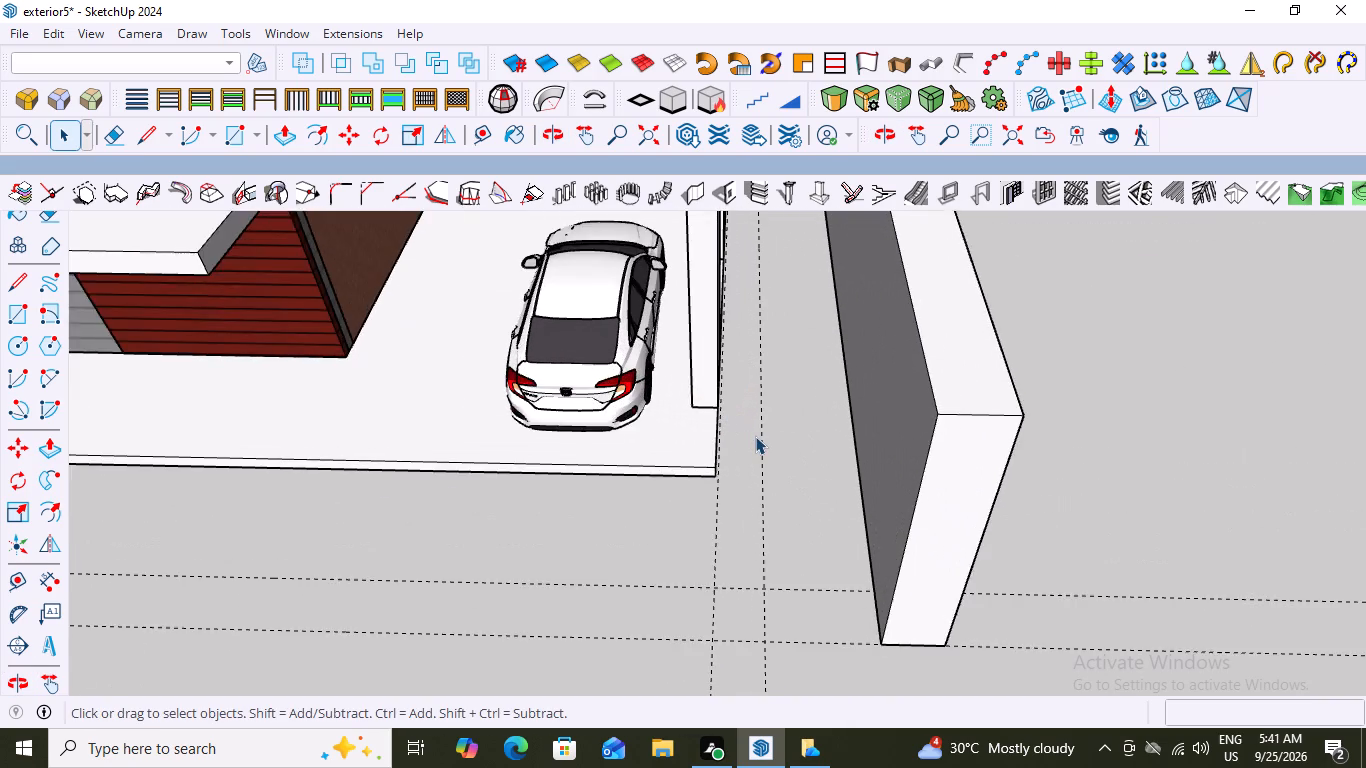
{"action": "scroll", "coordinate": [755, 436], "scroll_direction": "up", "scroll_amount": 3}
{"action": "scroll", "coordinate": [755, 436], "scroll_direction": "down", "scroll_amount": 9}
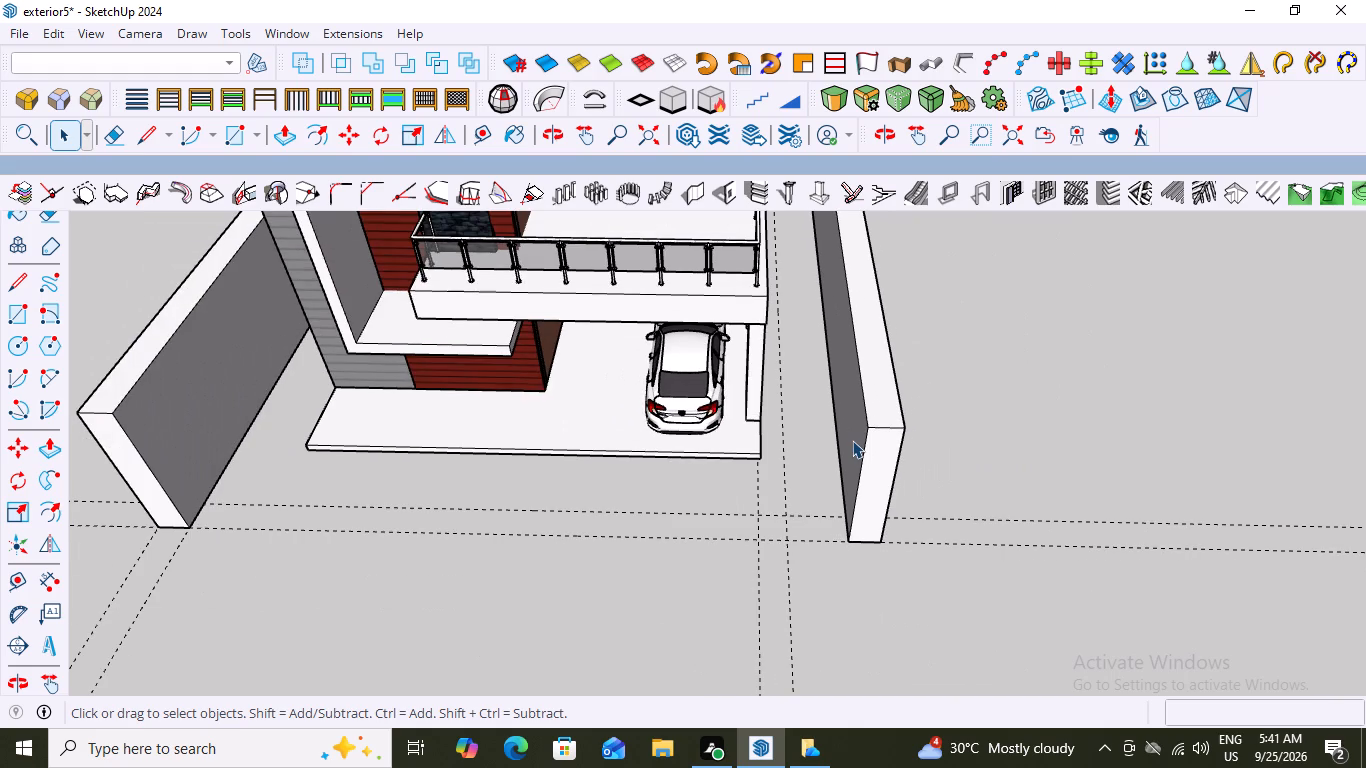
{"action": "scroll", "coordinate": [852, 440], "scroll_direction": "down", "scroll_amount": 12}
{"action": "middle_click_drag", "start_coordinate": [949, 475], "coordinate": [712, 443]}
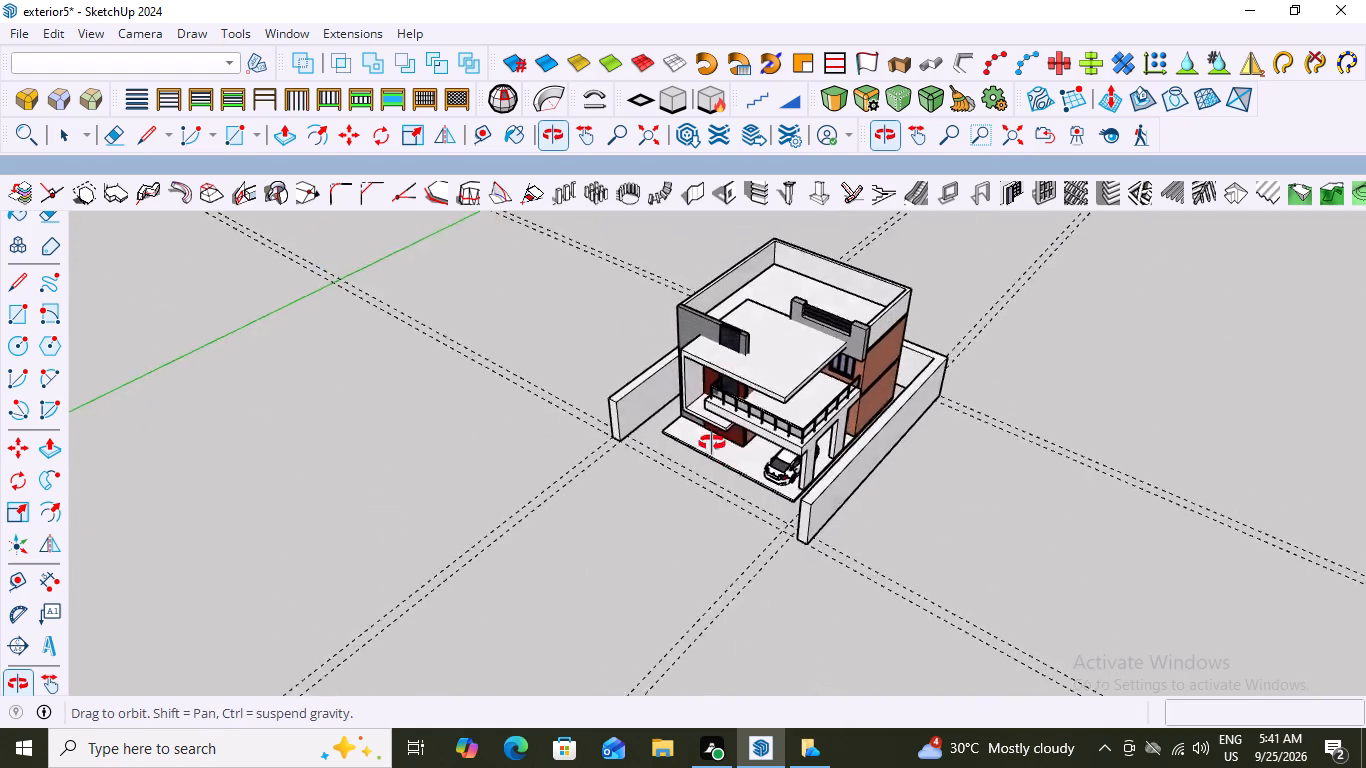
{"action": "middle_click_drag", "start_coordinate": [712, 443], "coordinate": [922, 326]}
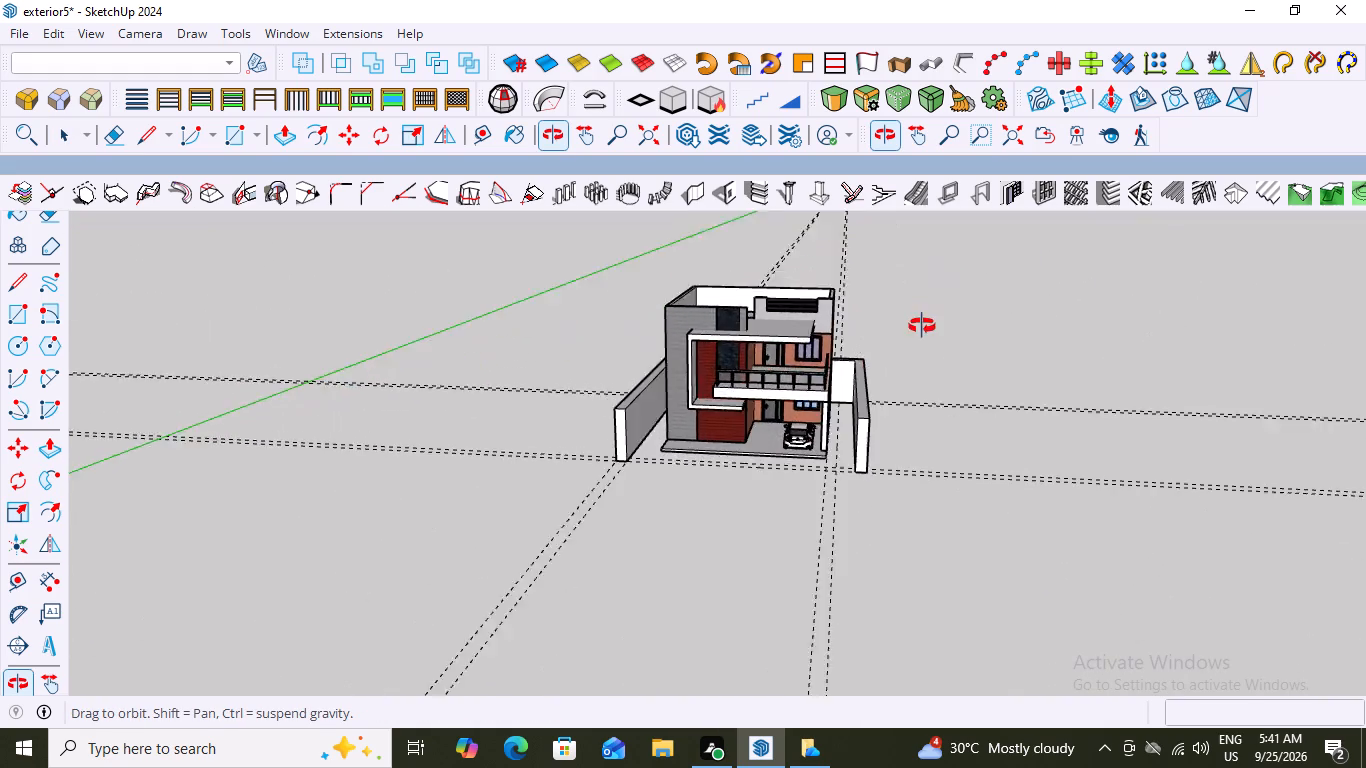
{"action": "middle_click_drag", "start_coordinate": [922, 326], "coordinate": [949, 504]}
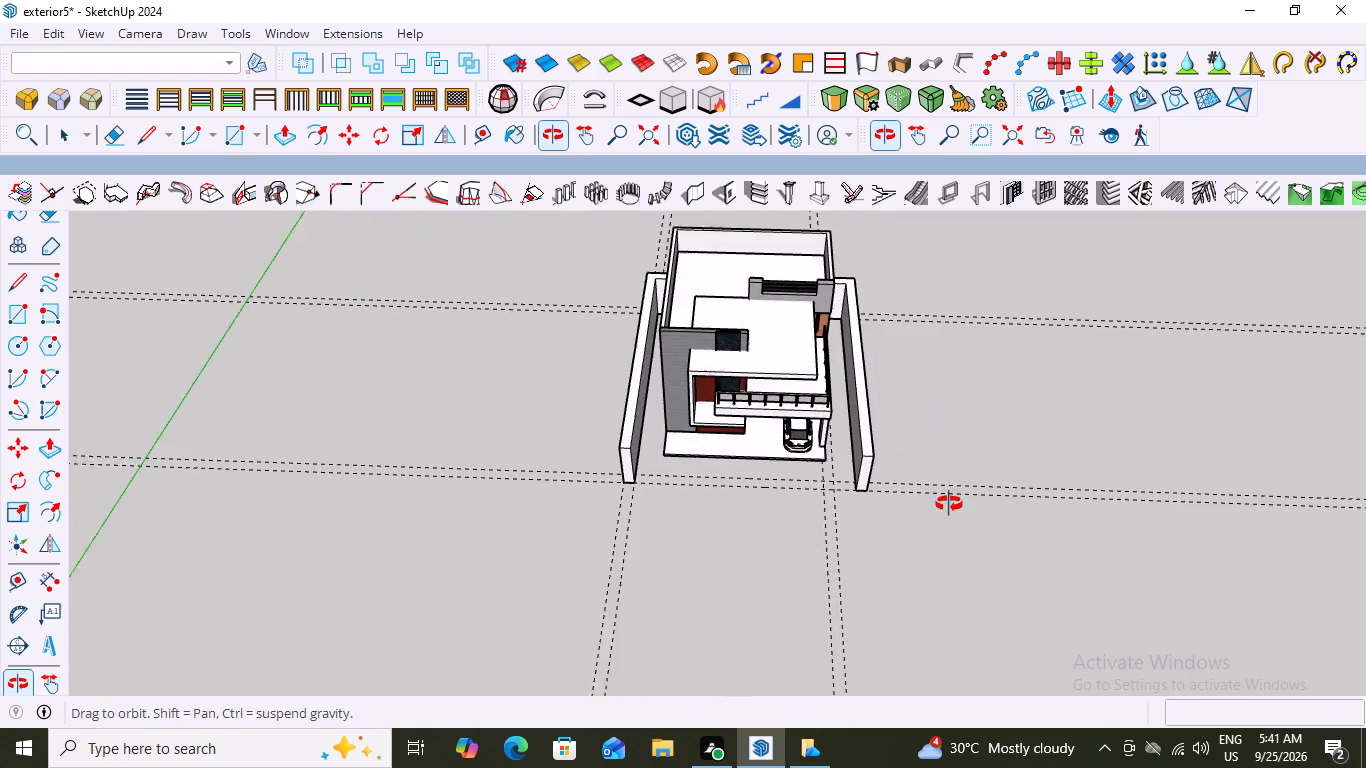
{"action": "middle_click_drag", "start_coordinate": [949, 504], "coordinate": [950, 504]}
{"action": "scroll", "coordinate": [950, 504], "scroll_direction": "down", "scroll_amount": 1}
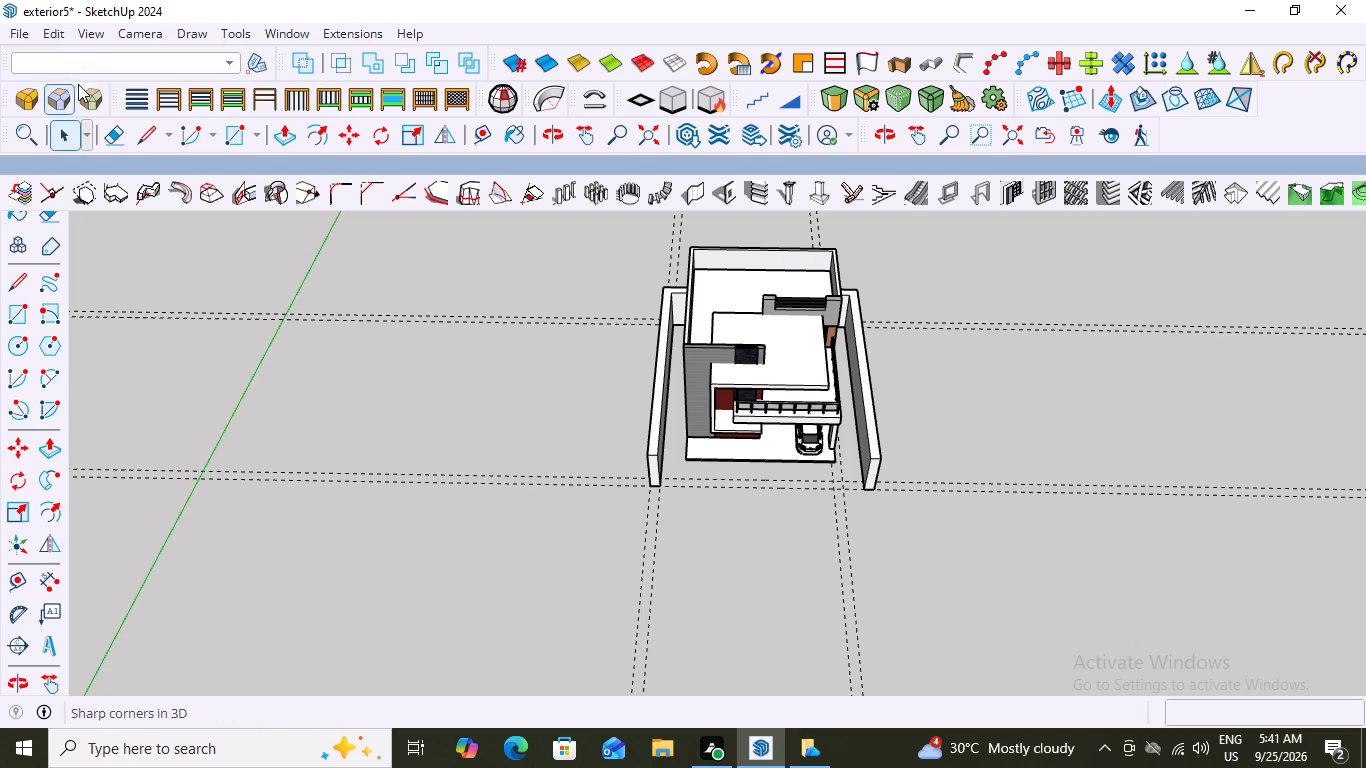
Delete all guides from the model.
{"action": "left_click", "coordinate": [63, 41]}
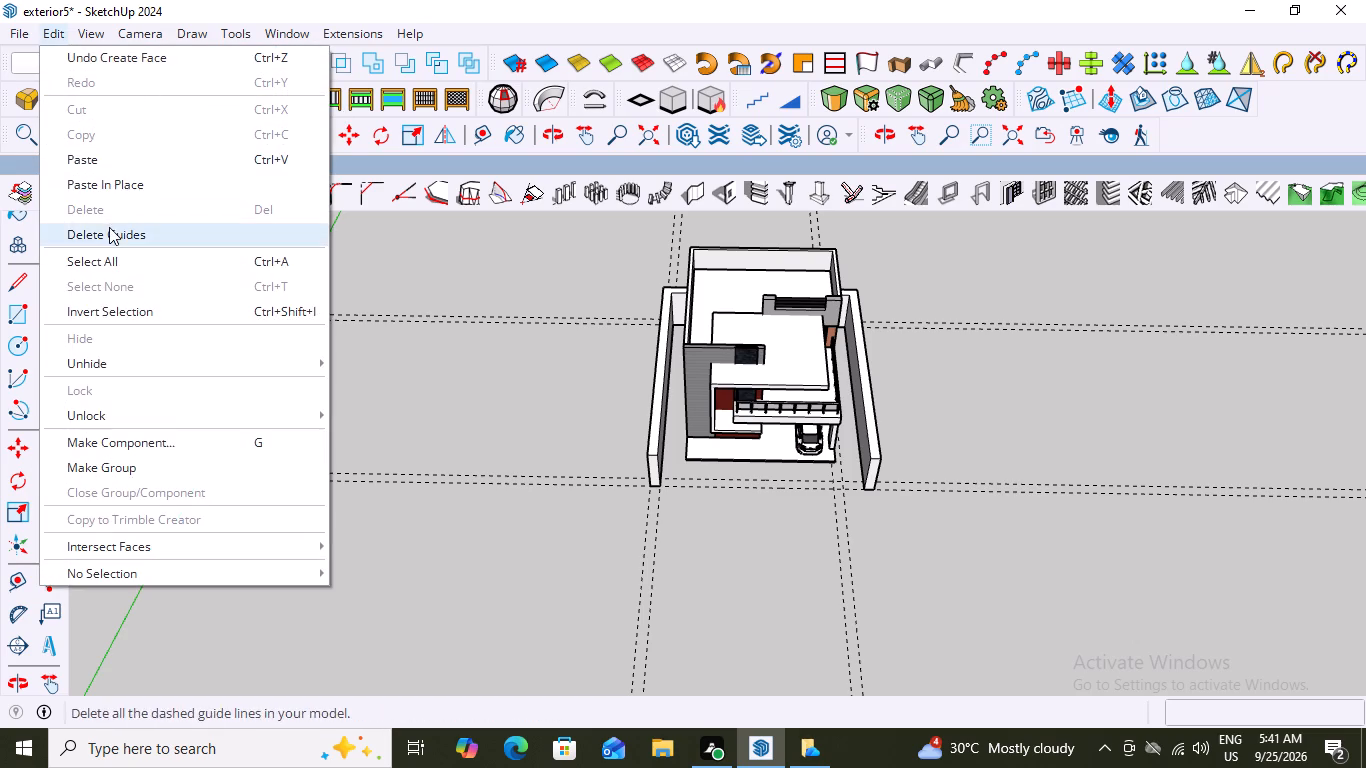
{"action": "left_click", "coordinate": [109, 227]}
Examine the house front, roof parapet and boundary walls at several distances without the guides.
{"action": "scroll", "coordinate": [638, 325], "scroll_direction": "down", "scroll_amount": 3}
{"action": "middle_click_drag", "start_coordinate": [710, 348], "coordinate": [658, 148]}
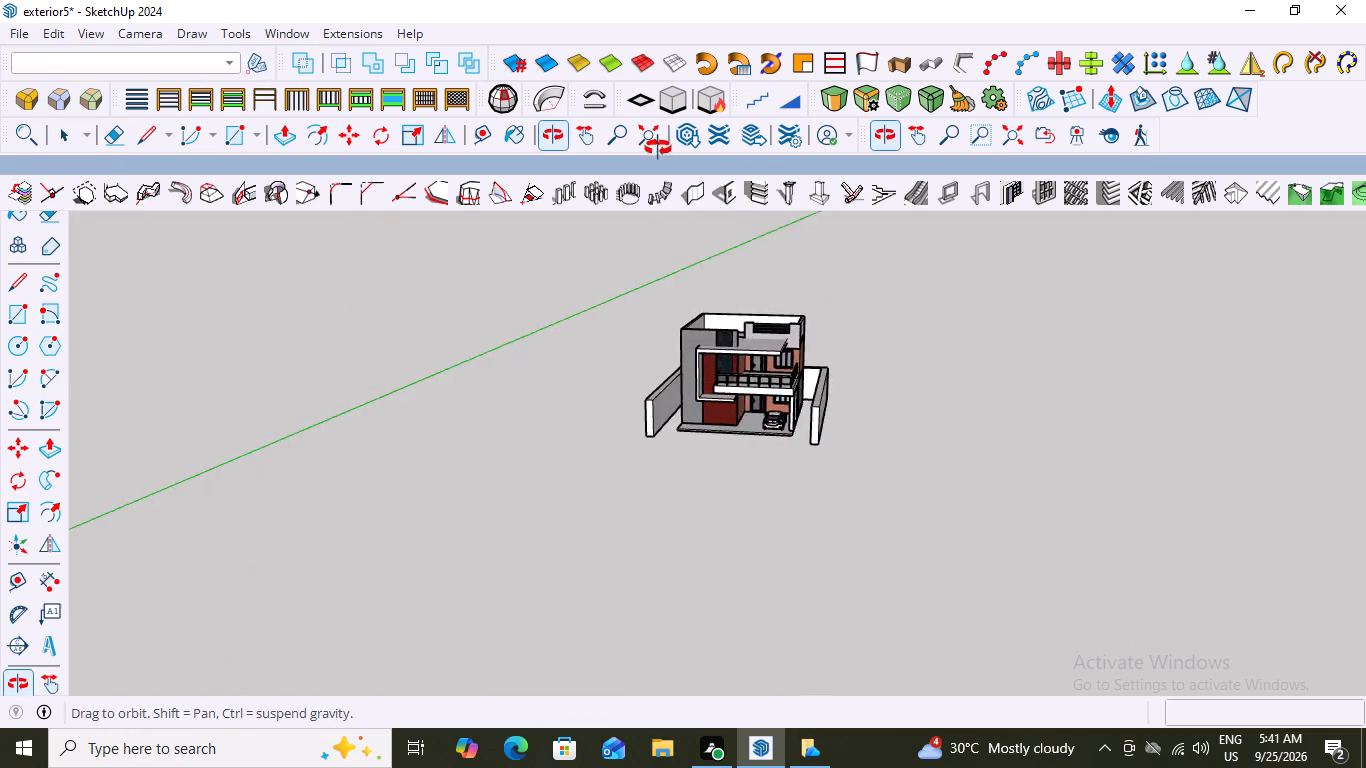
{"action": "middle_click_drag", "start_coordinate": [658, 148], "coordinate": [698, 233]}
{"action": "scroll", "coordinate": [711, 389], "scroll_direction": "up", "scroll_amount": 1}
{"action": "middle_click_drag", "start_coordinate": [772, 345], "coordinate": [808, 229]}
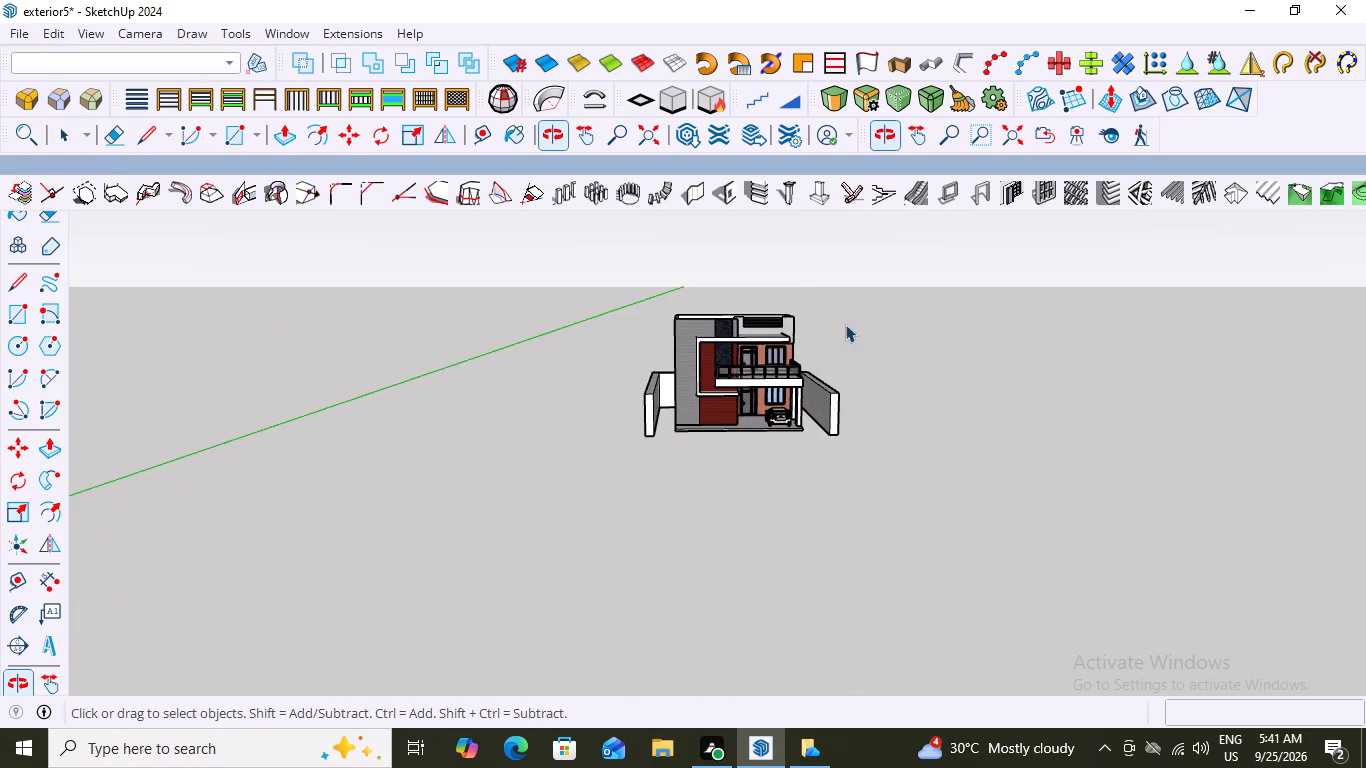
{"action": "scroll", "coordinate": [724, 391], "scroll_direction": "up", "scroll_amount": 3}
{"action": "scroll", "coordinate": [850, 392], "scroll_direction": "up", "scroll_amount": 5}
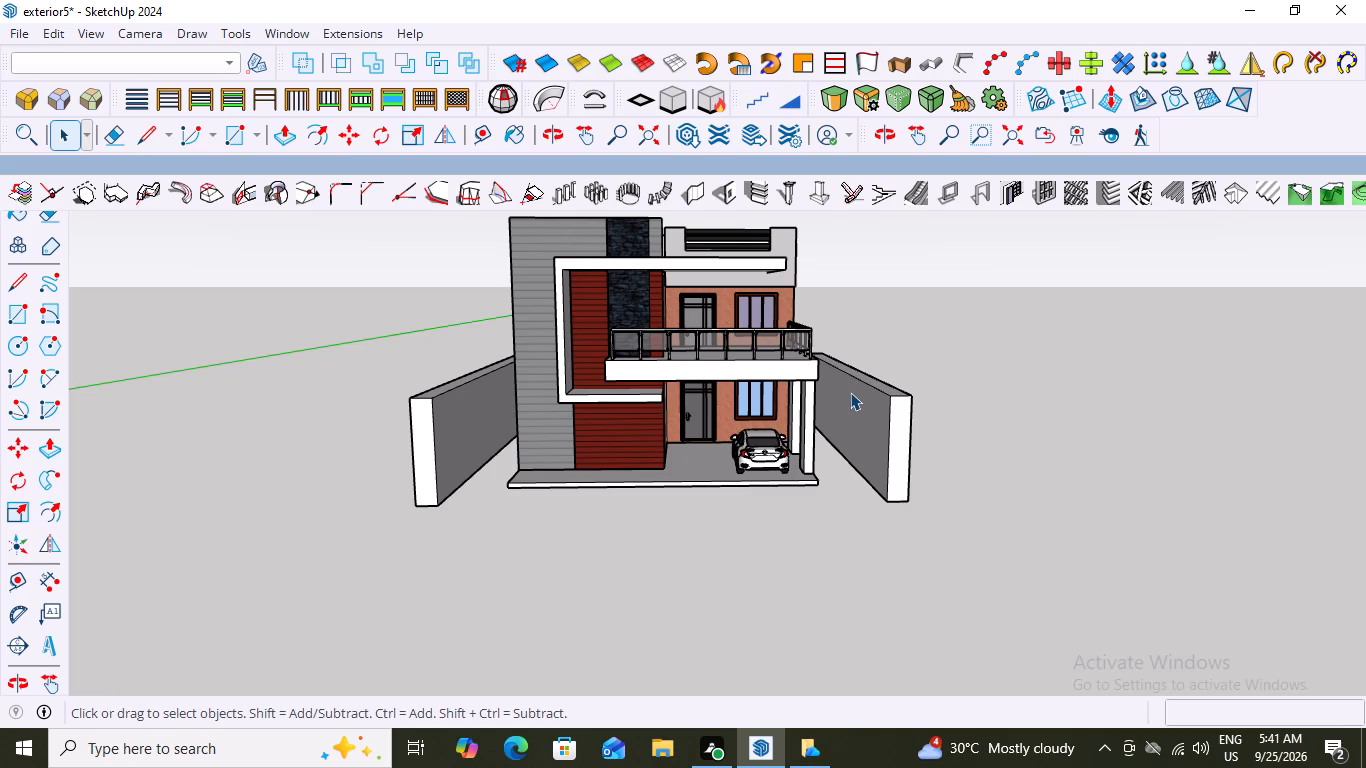
{"action": "scroll", "coordinate": [790, 457], "scroll_direction": "down", "scroll_amount": 7}
{"action": "scroll", "coordinate": [708, 356], "scroll_direction": "up", "scroll_amount": 6}
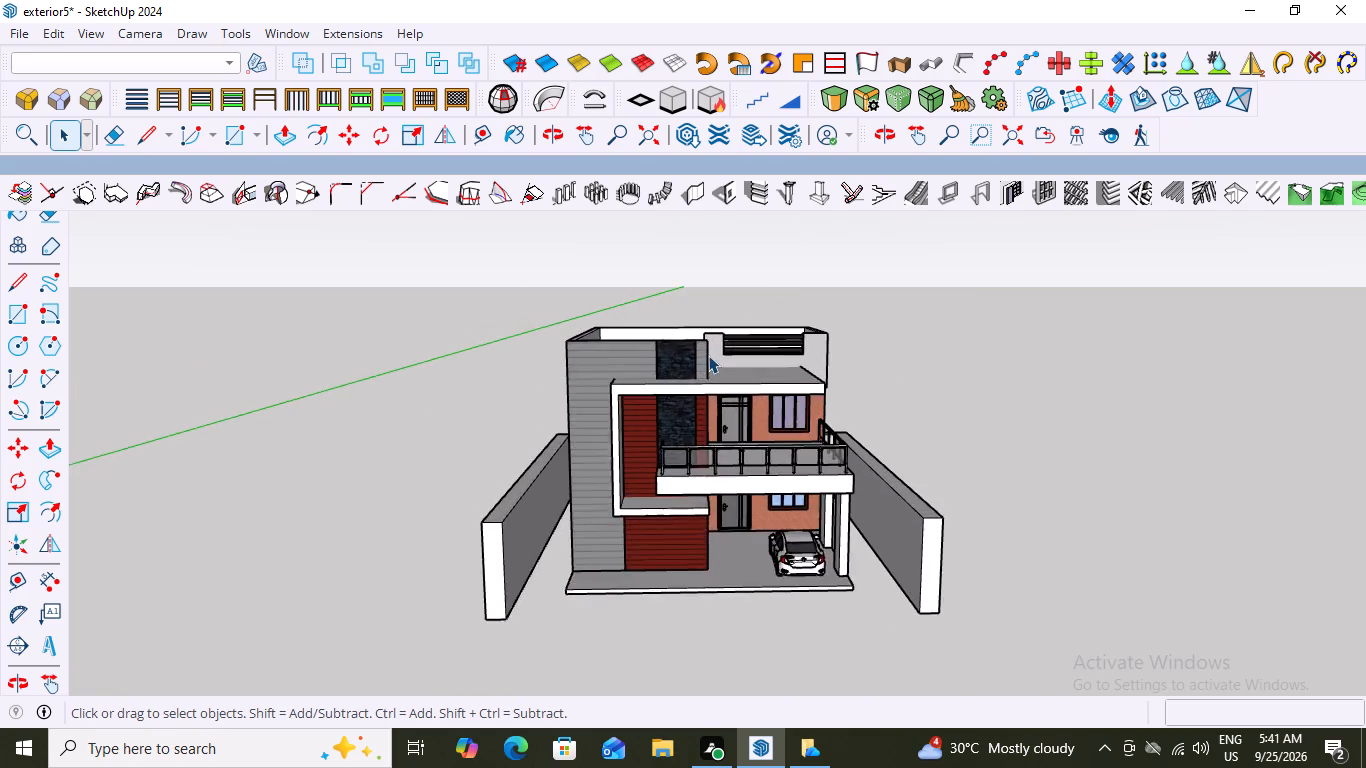
{"action": "scroll", "coordinate": [708, 355], "scroll_direction": "up", "scroll_amount": 8}
{"action": "scroll", "coordinate": [715, 335], "scroll_direction": "down", "scroll_amount": 8}
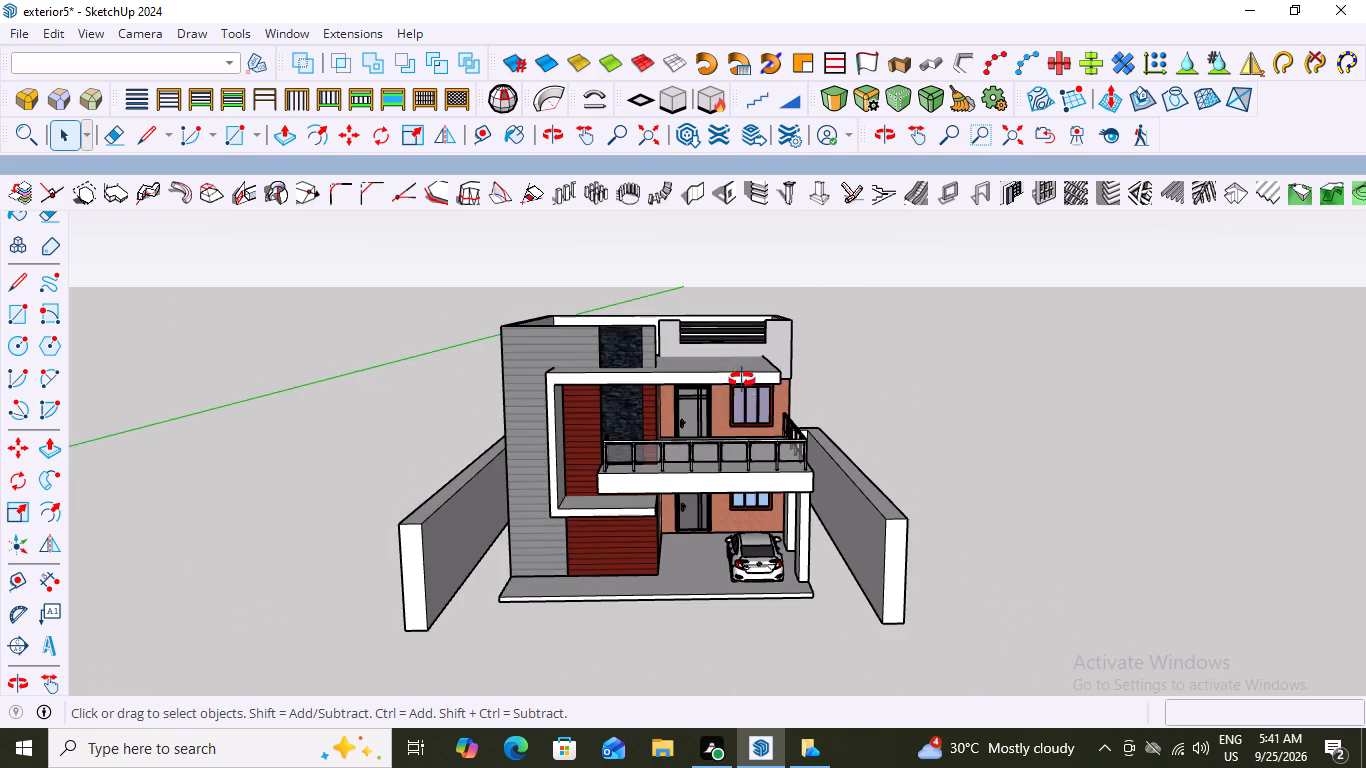
{"action": "middle_click", "coordinate": [742, 383]}
{"action": "scroll", "coordinate": [725, 327], "scroll_direction": "up", "scroll_amount": 4}
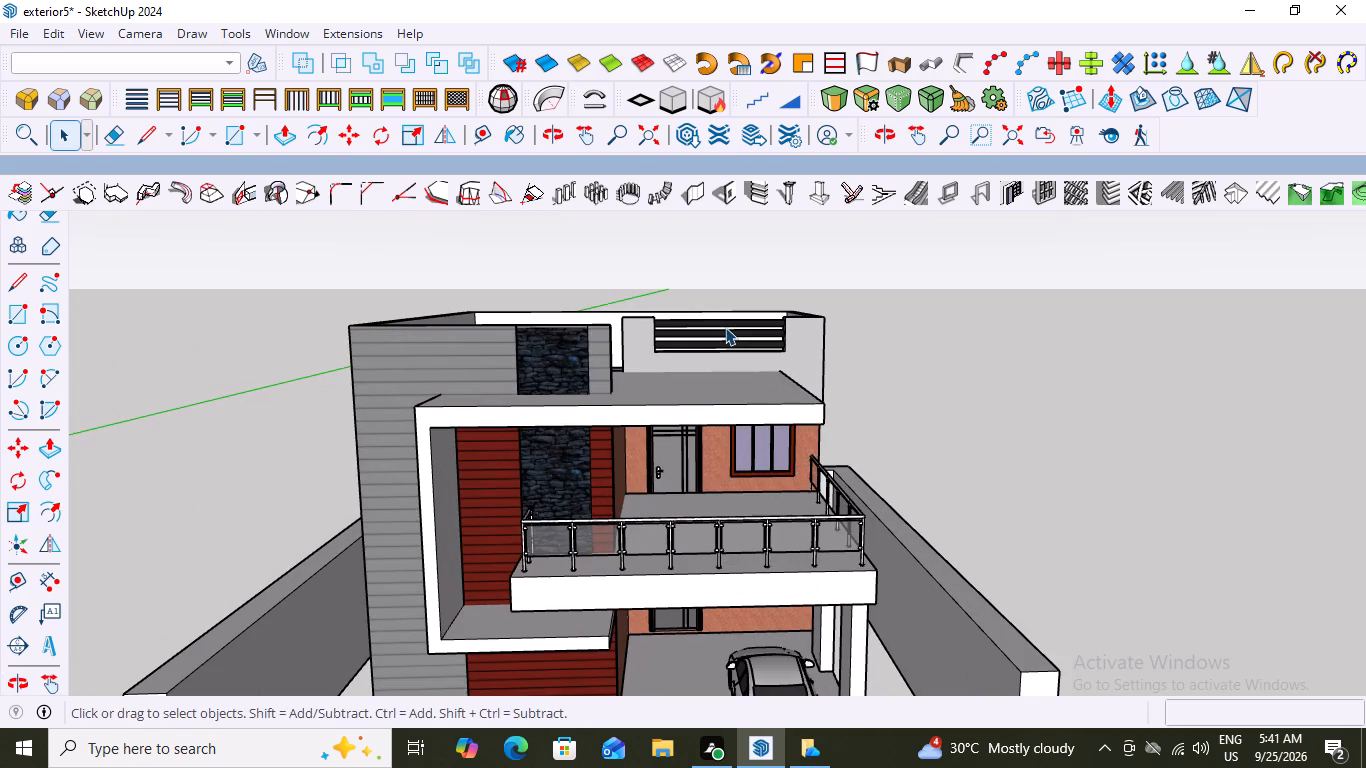
{"action": "scroll", "coordinate": [756, 319], "scroll_direction": "down", "scroll_amount": 4}
{"action": "middle_click_drag", "start_coordinate": [685, 421], "coordinate": [675, 427]}
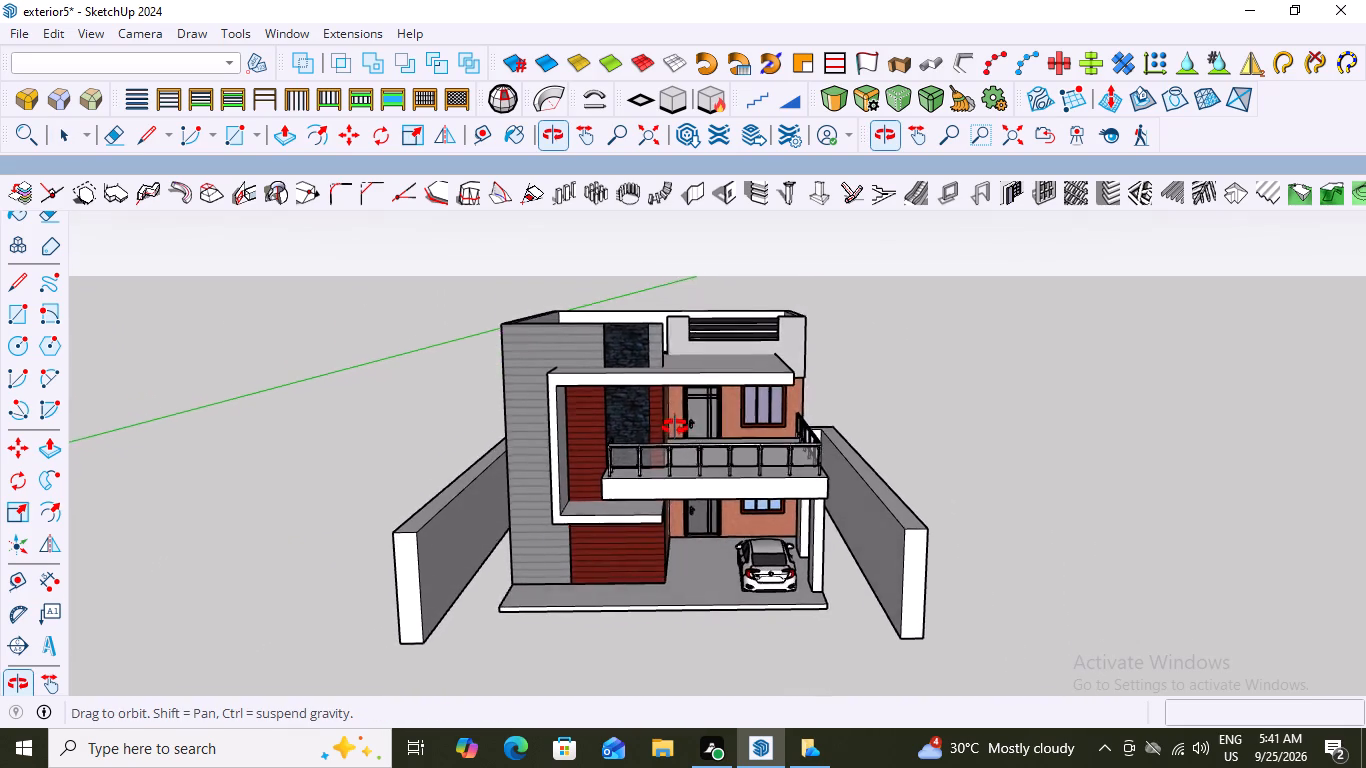
{"action": "middle_click_drag", "start_coordinate": [675, 427], "coordinate": [682, 433]}
{"action": "scroll", "coordinate": [767, 318], "scroll_direction": "up", "scroll_amount": 10}
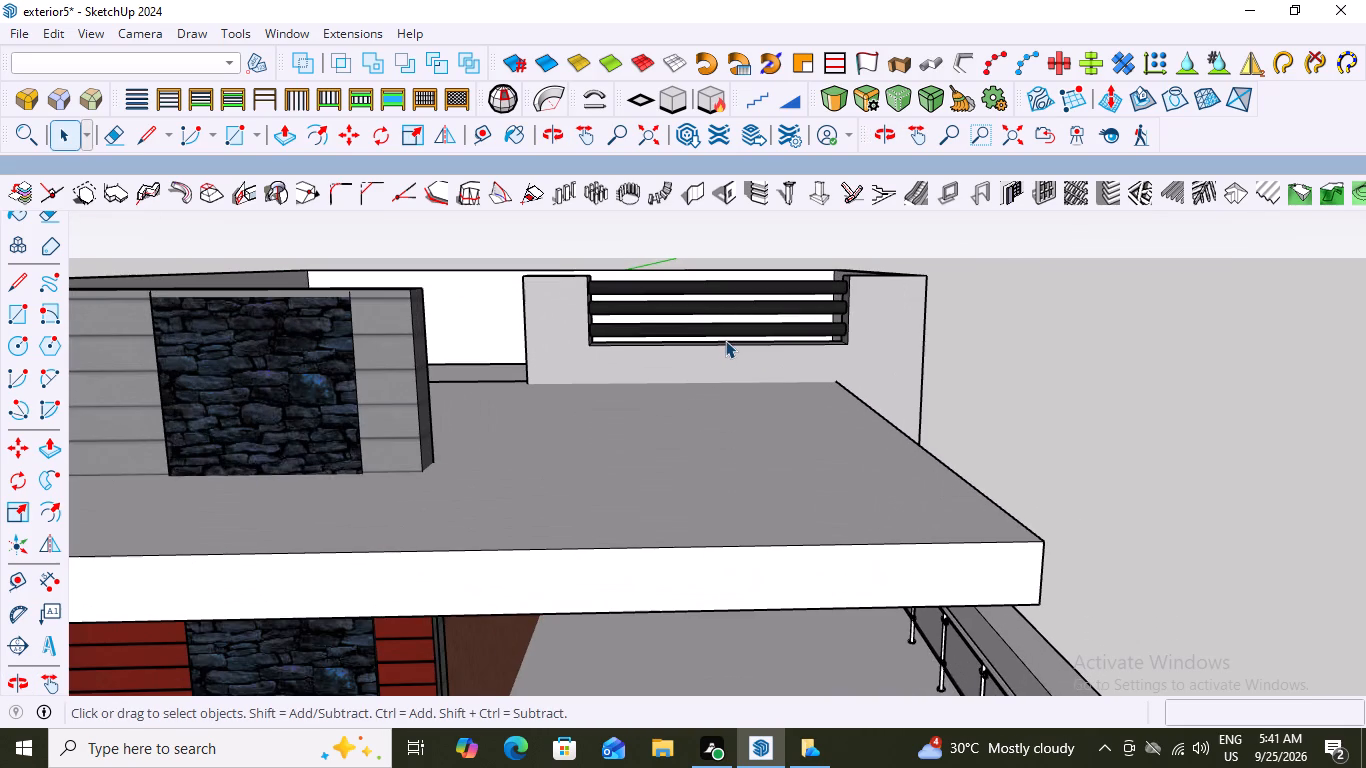
{"action": "scroll", "coordinate": [725, 340], "scroll_direction": "down", "scroll_amount": 11}
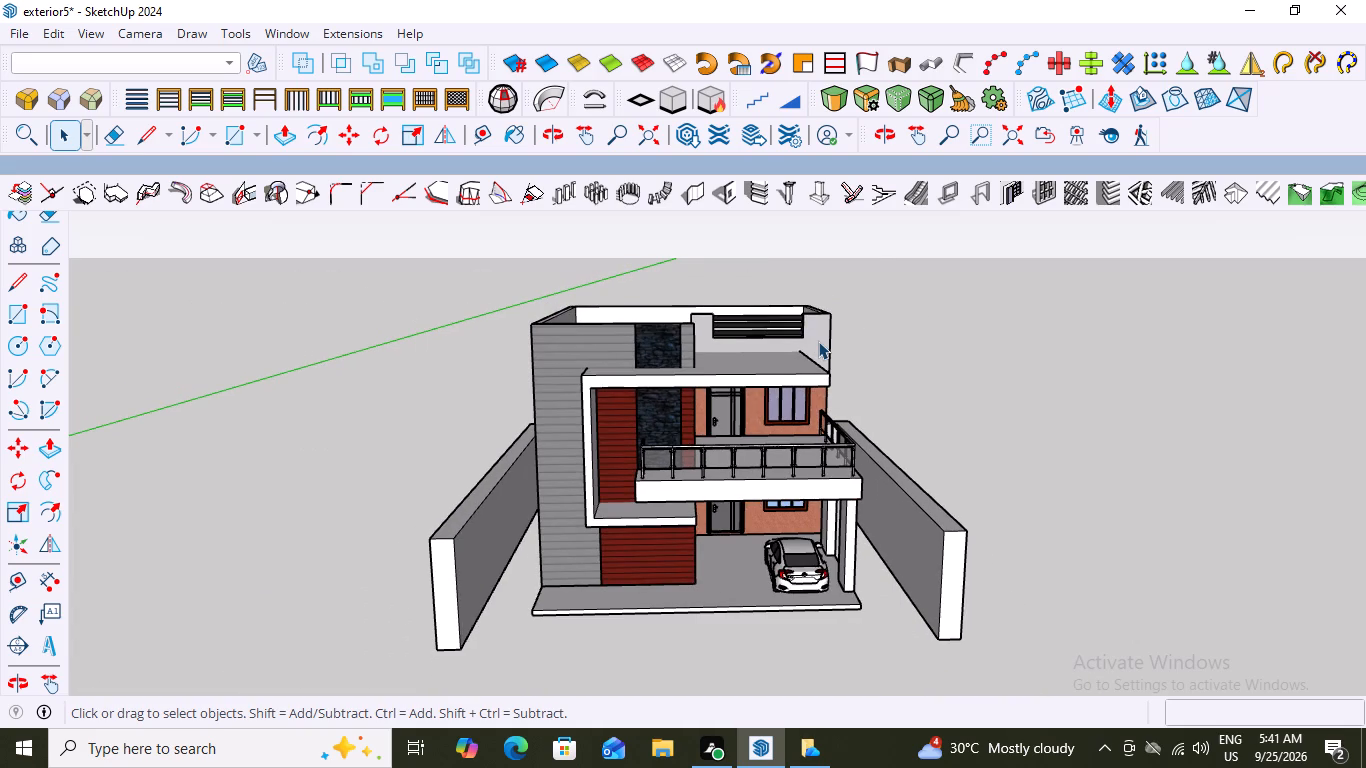
Examine the house front and the boundary walls from eye level and from above at several distances.
{"action": "scroll", "coordinate": [818, 341], "scroll_direction": "down", "scroll_amount": 4}
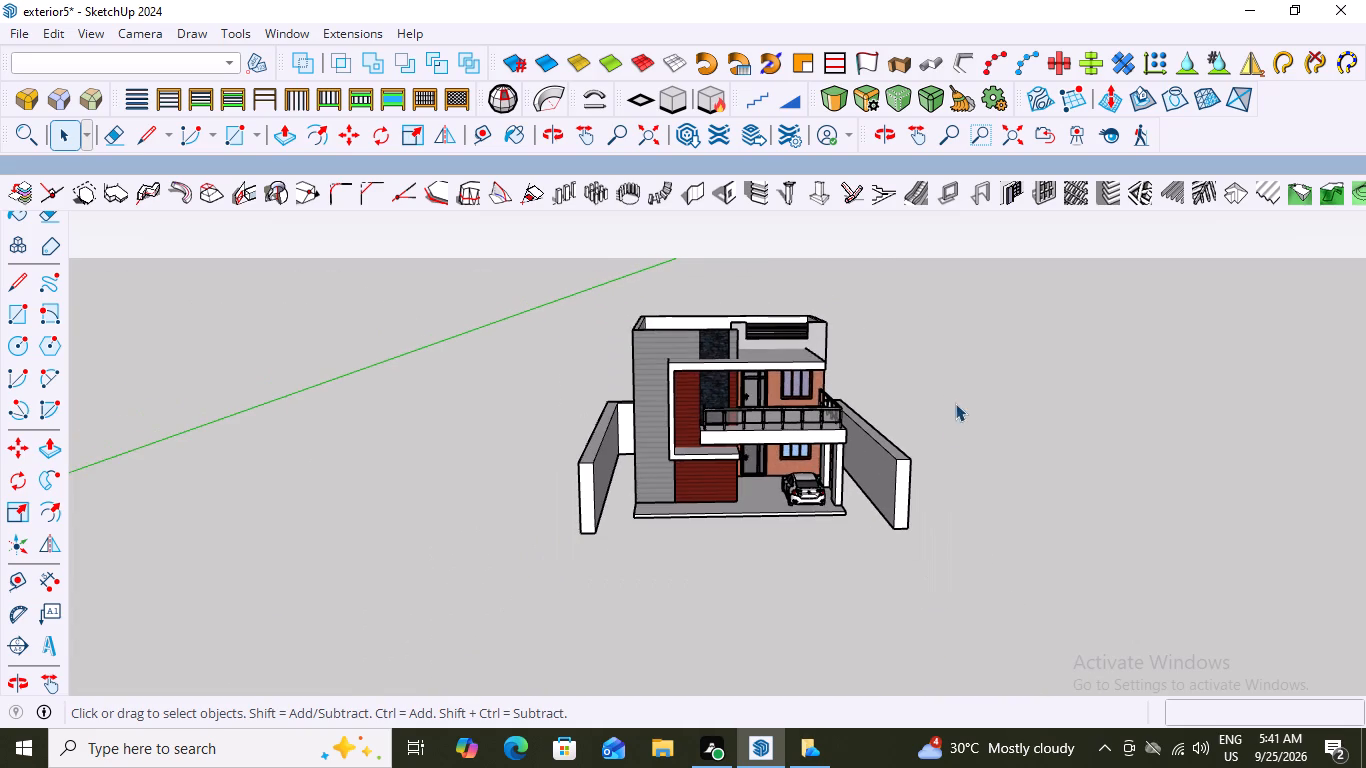
{"action": "middle_click_drag", "start_coordinate": [936, 440], "coordinate": [997, 429]}
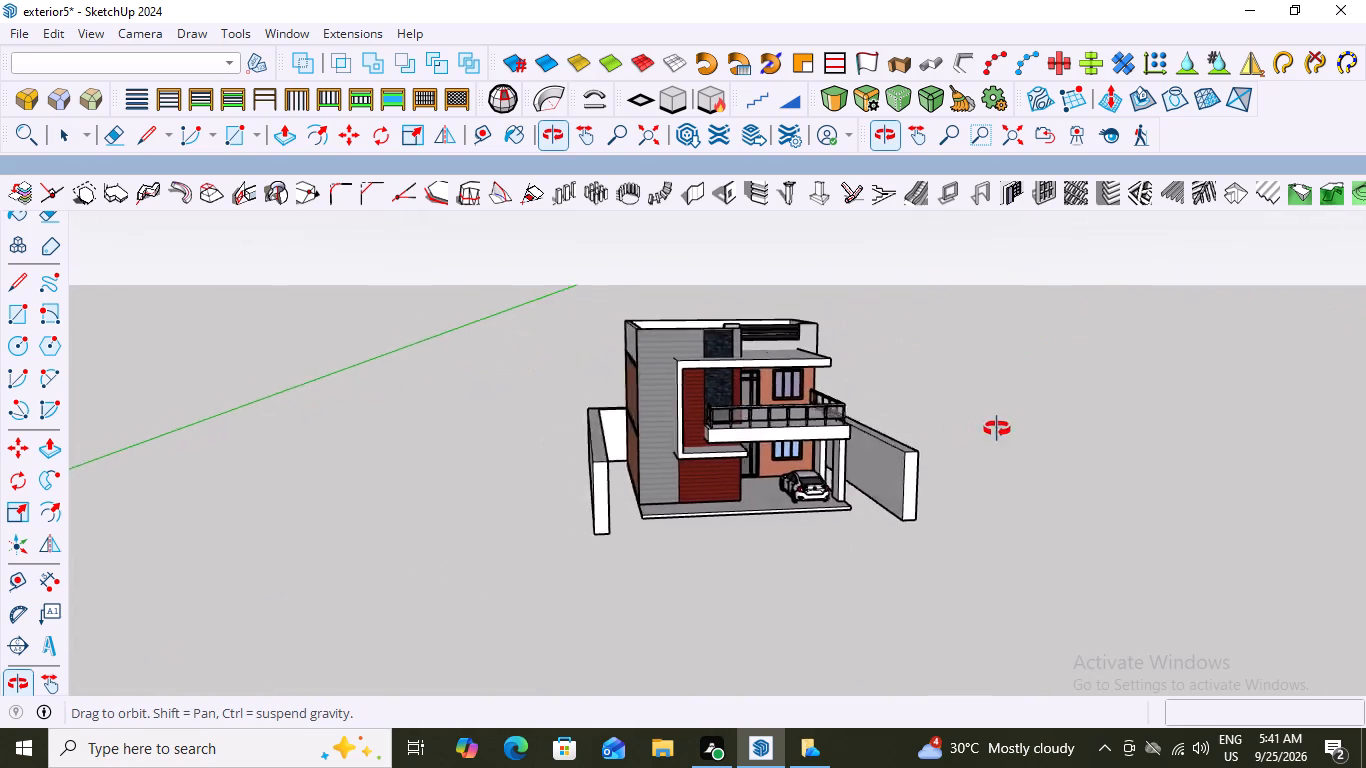
{"action": "middle_click_drag", "start_coordinate": [997, 429], "coordinate": [991, 402]}
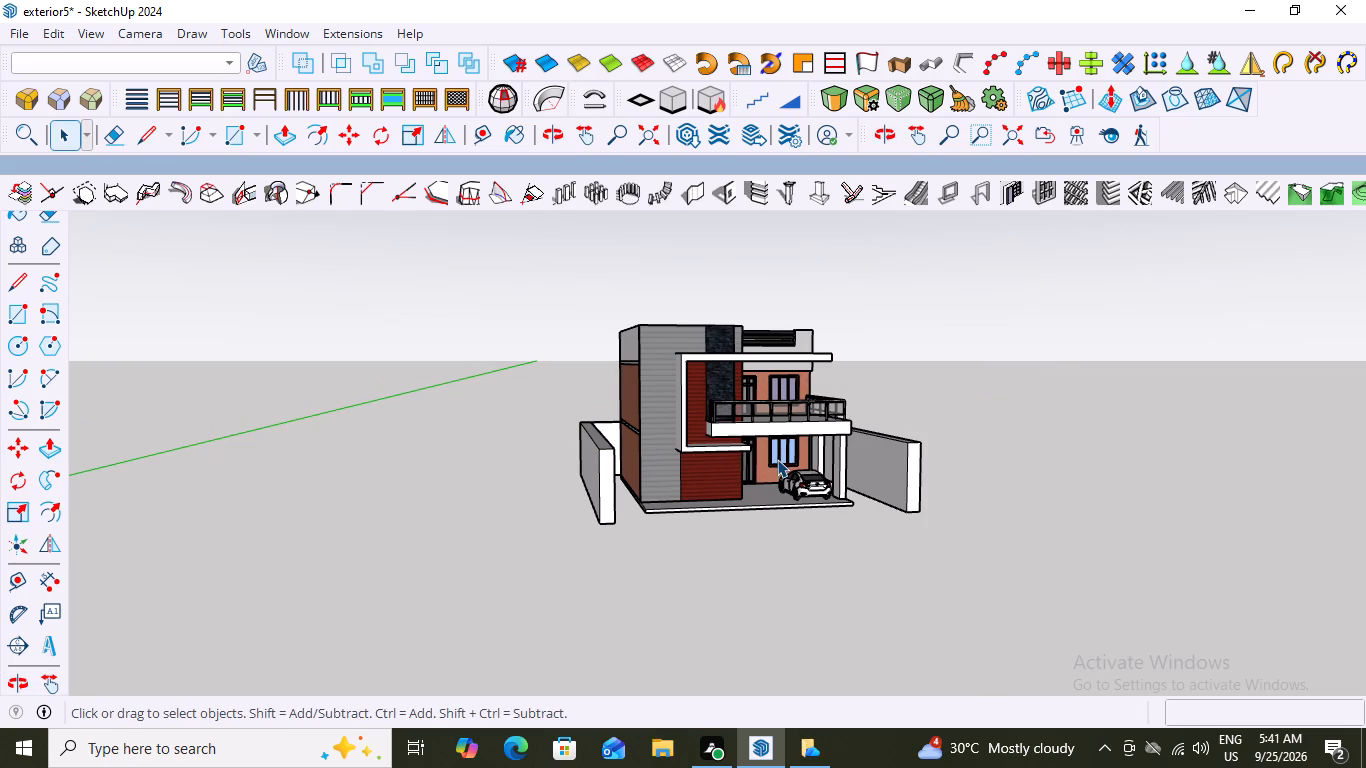
{"action": "scroll", "coordinate": [728, 451], "scroll_direction": "down", "scroll_amount": 3}
{"action": "middle_click_drag", "start_coordinate": [722, 453], "coordinate": [707, 548]}
{"action": "scroll", "coordinate": [657, 514], "scroll_direction": "up", "scroll_amount": 4}
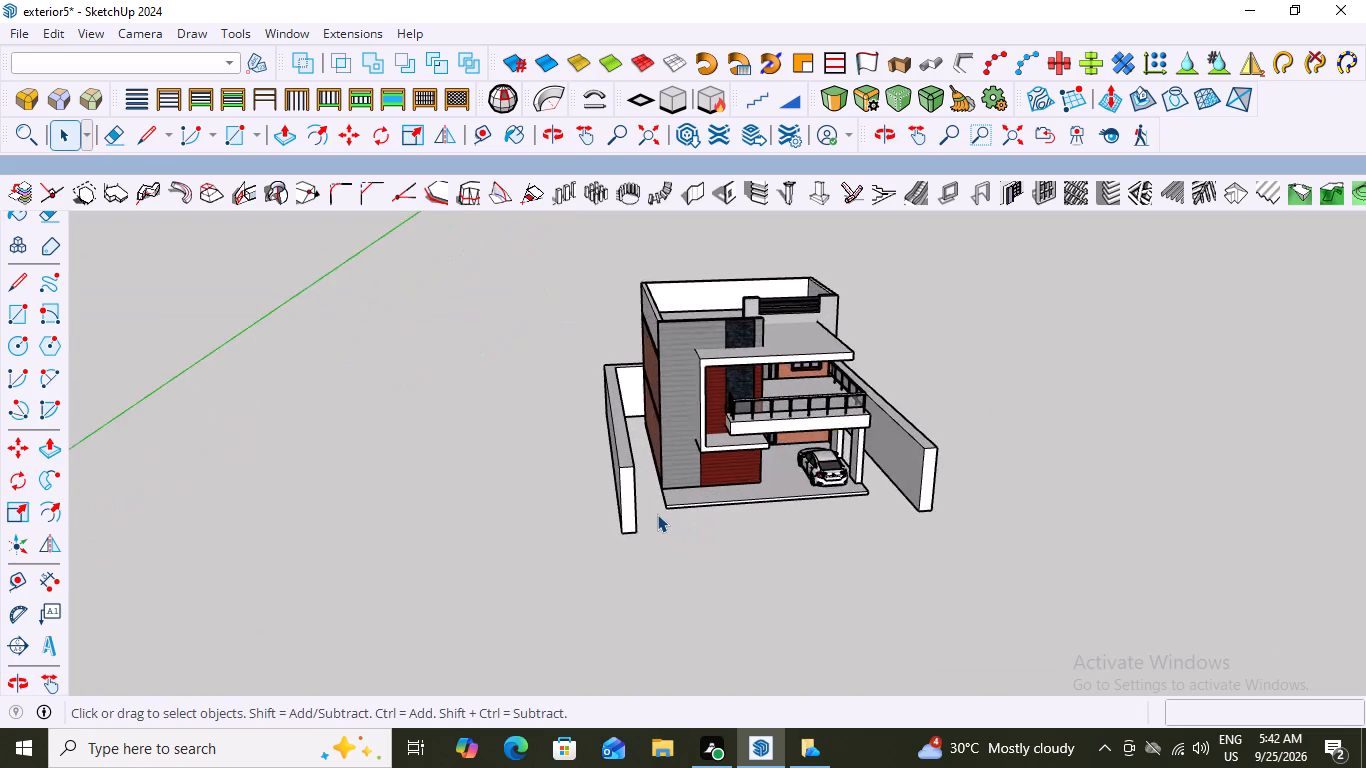
{"action": "scroll", "coordinate": [657, 514], "scroll_direction": "up", "scroll_amount": 3}
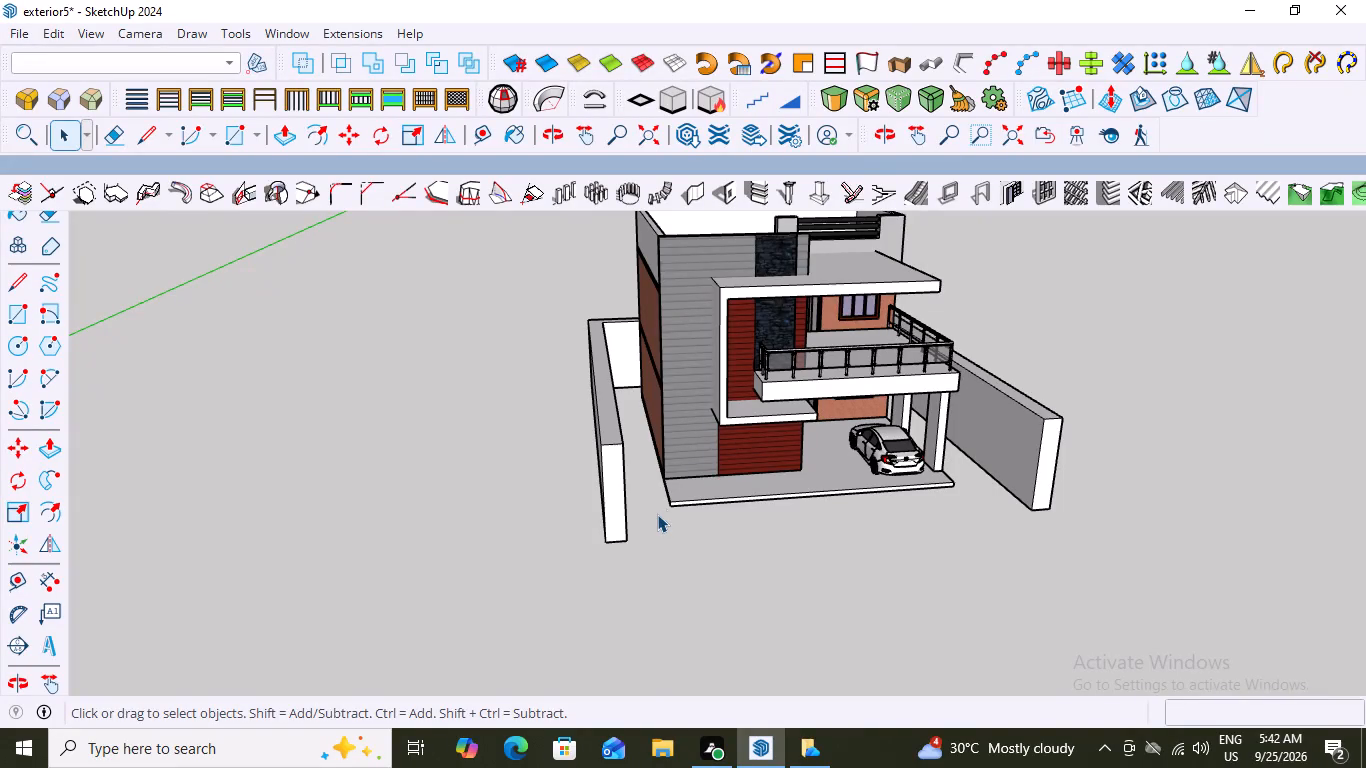
{"action": "scroll", "coordinate": [1072, 459], "scroll_direction": "down", "scroll_amount": 1}
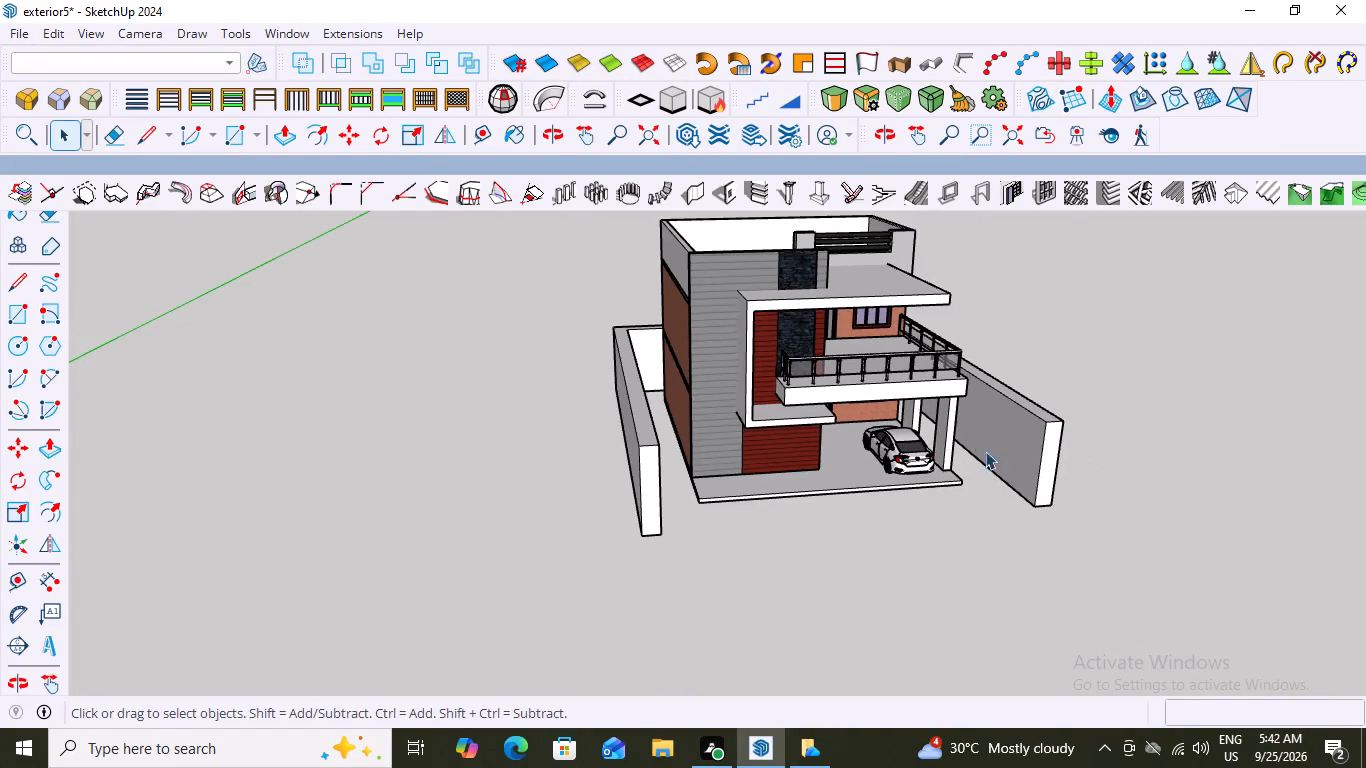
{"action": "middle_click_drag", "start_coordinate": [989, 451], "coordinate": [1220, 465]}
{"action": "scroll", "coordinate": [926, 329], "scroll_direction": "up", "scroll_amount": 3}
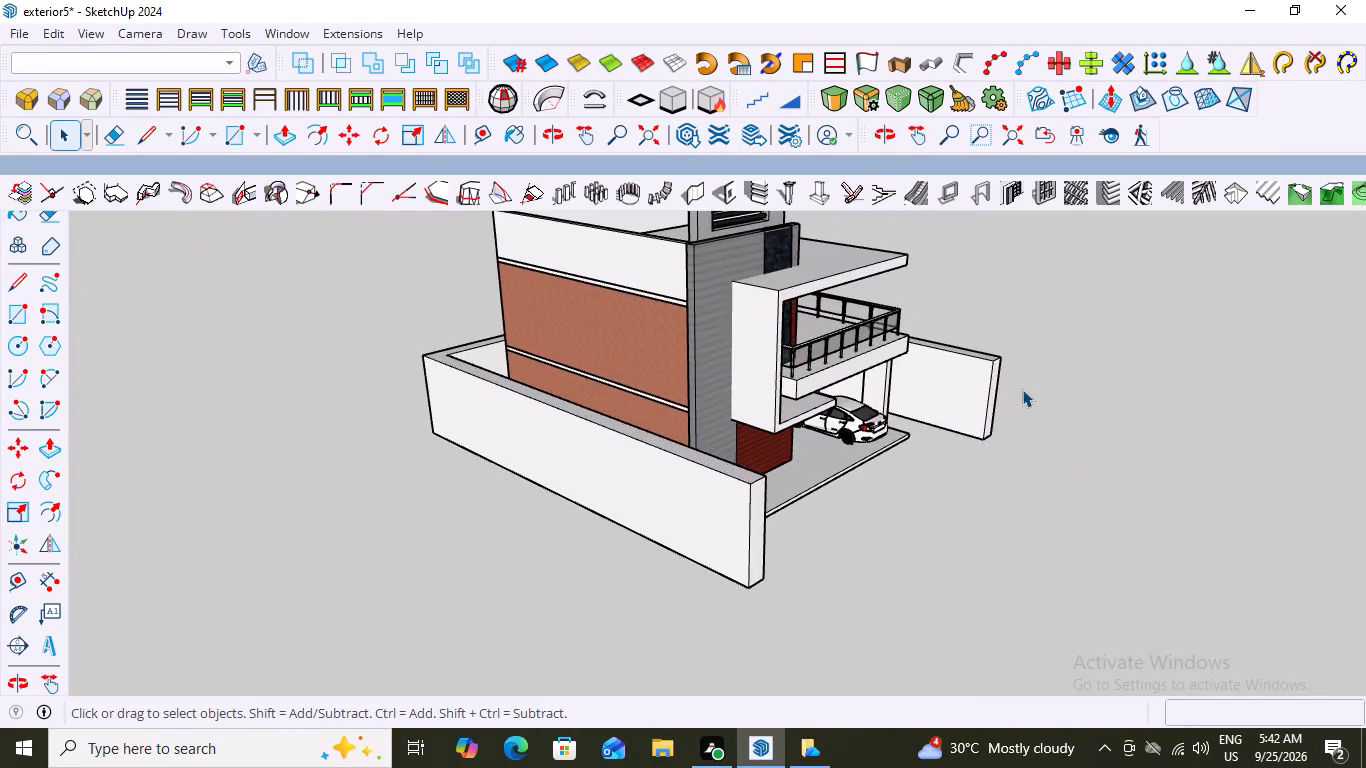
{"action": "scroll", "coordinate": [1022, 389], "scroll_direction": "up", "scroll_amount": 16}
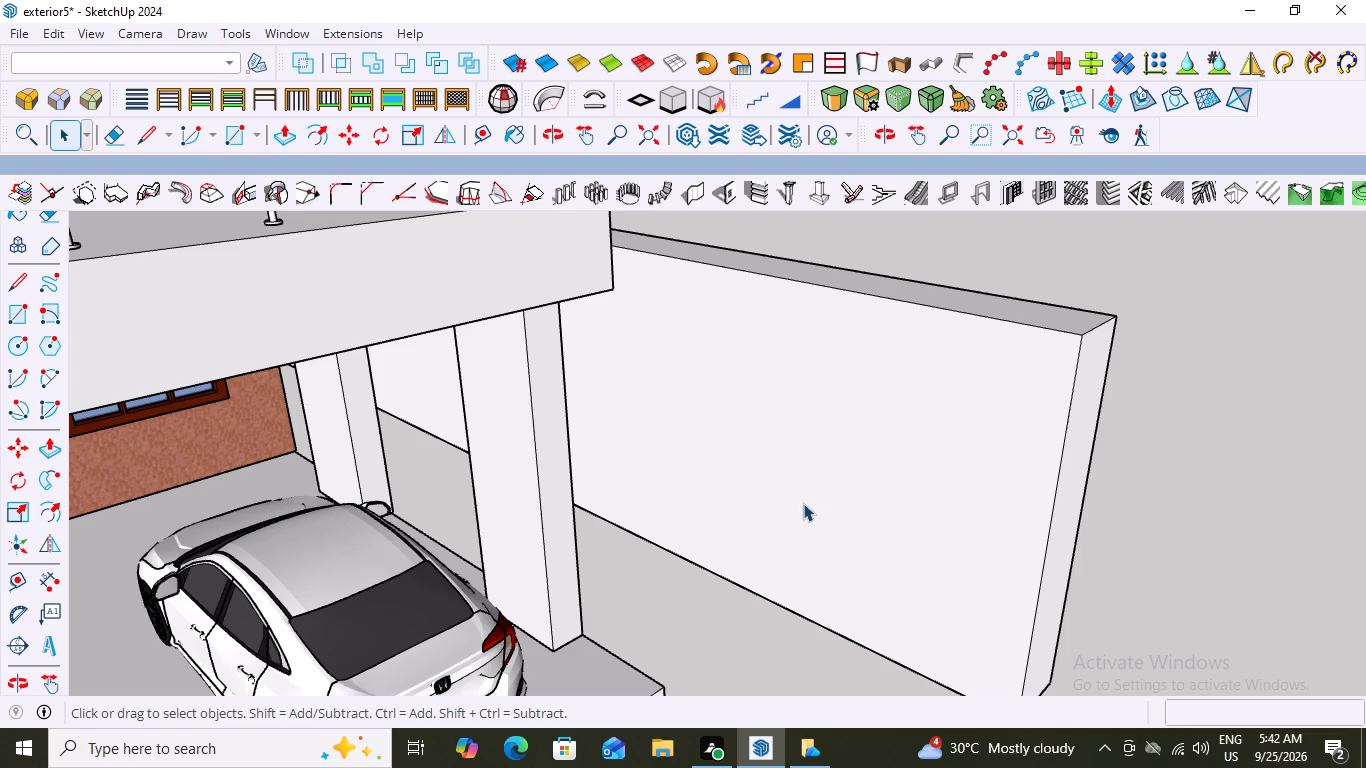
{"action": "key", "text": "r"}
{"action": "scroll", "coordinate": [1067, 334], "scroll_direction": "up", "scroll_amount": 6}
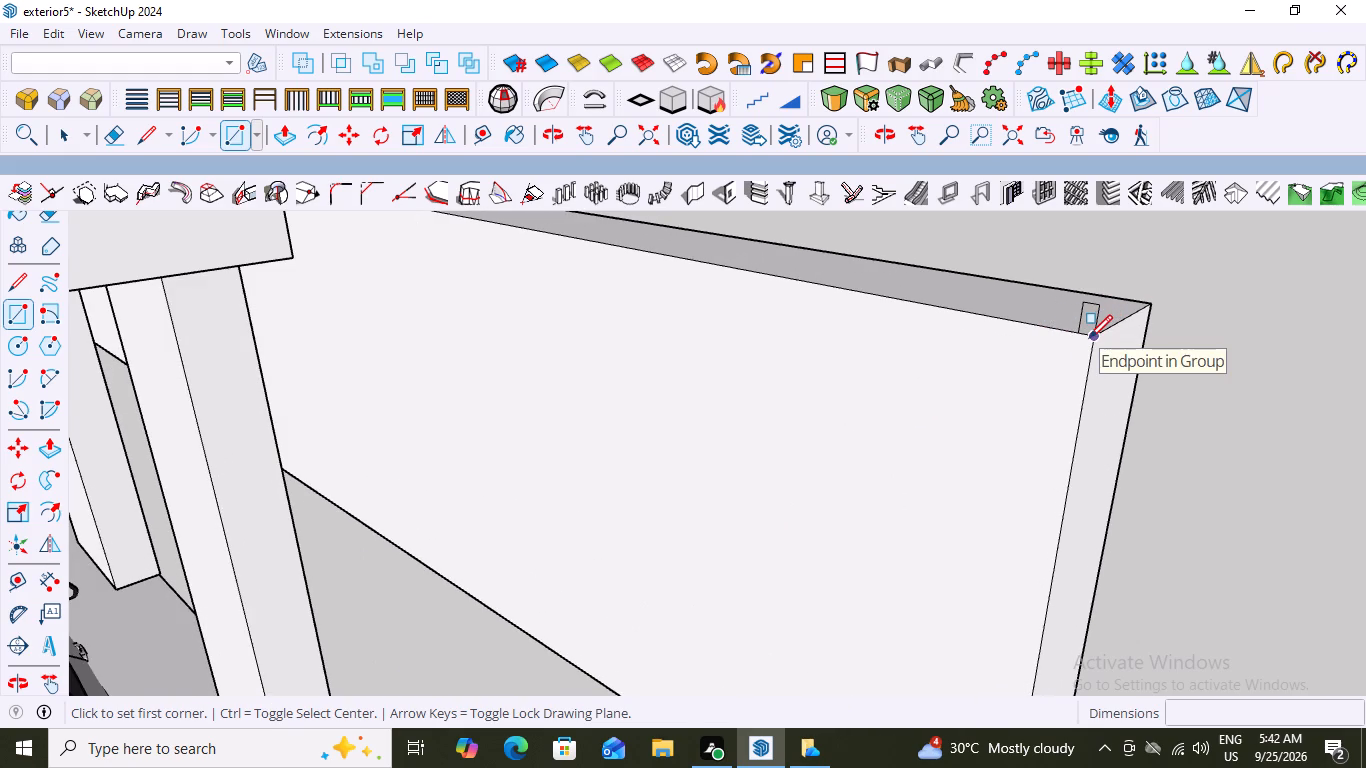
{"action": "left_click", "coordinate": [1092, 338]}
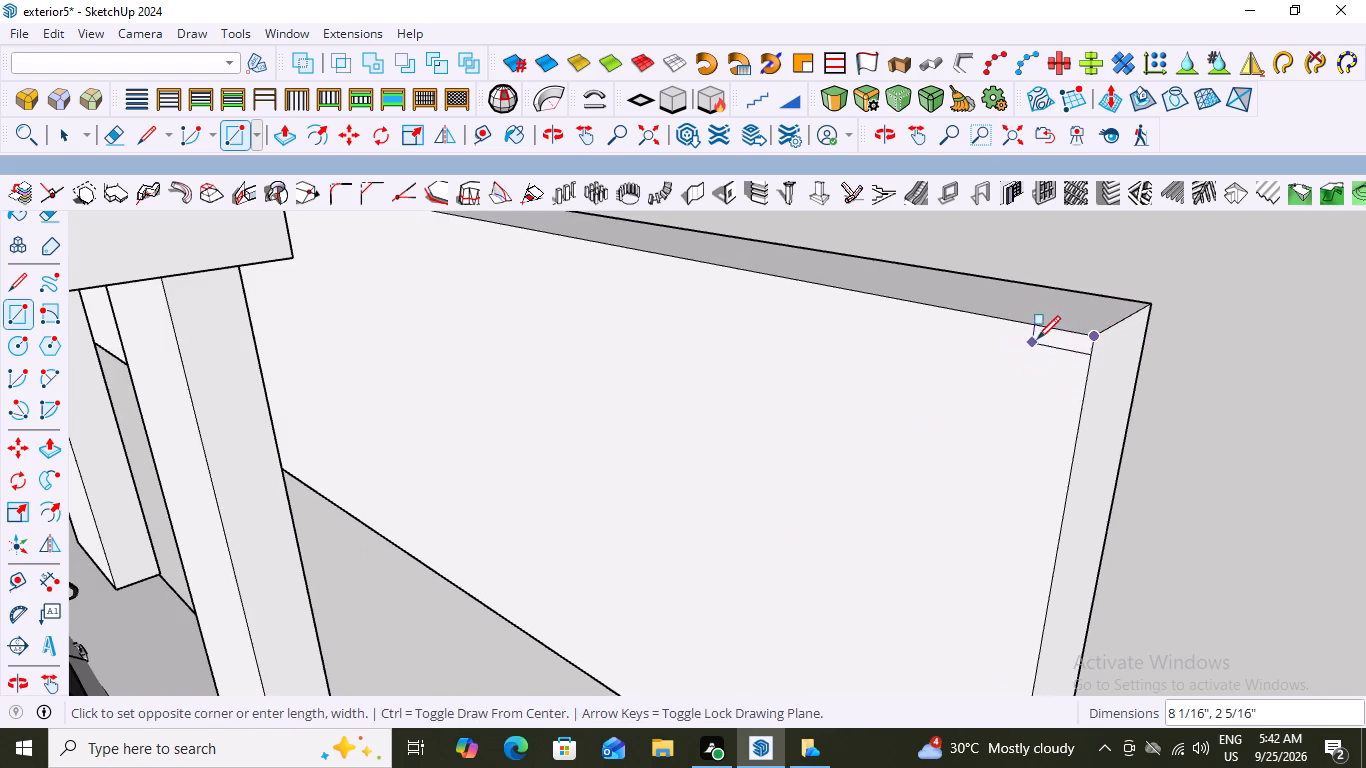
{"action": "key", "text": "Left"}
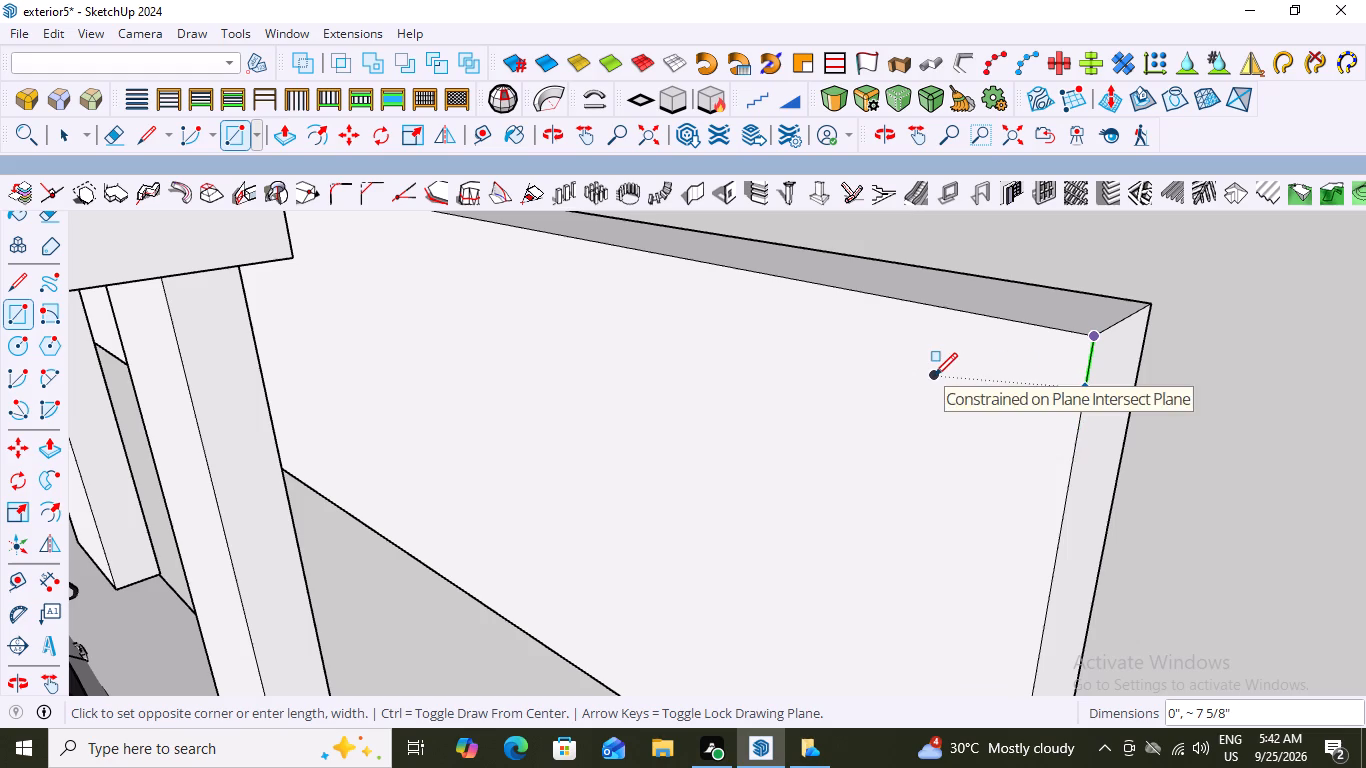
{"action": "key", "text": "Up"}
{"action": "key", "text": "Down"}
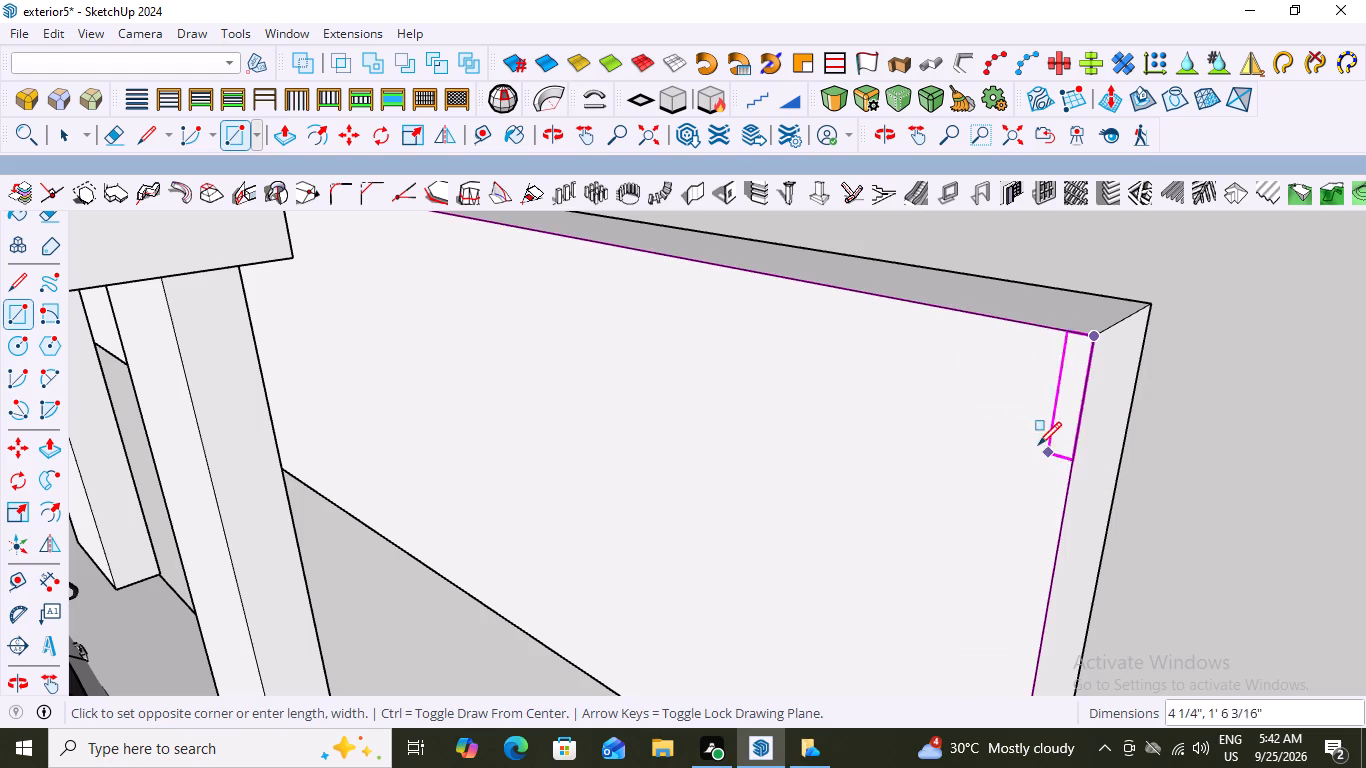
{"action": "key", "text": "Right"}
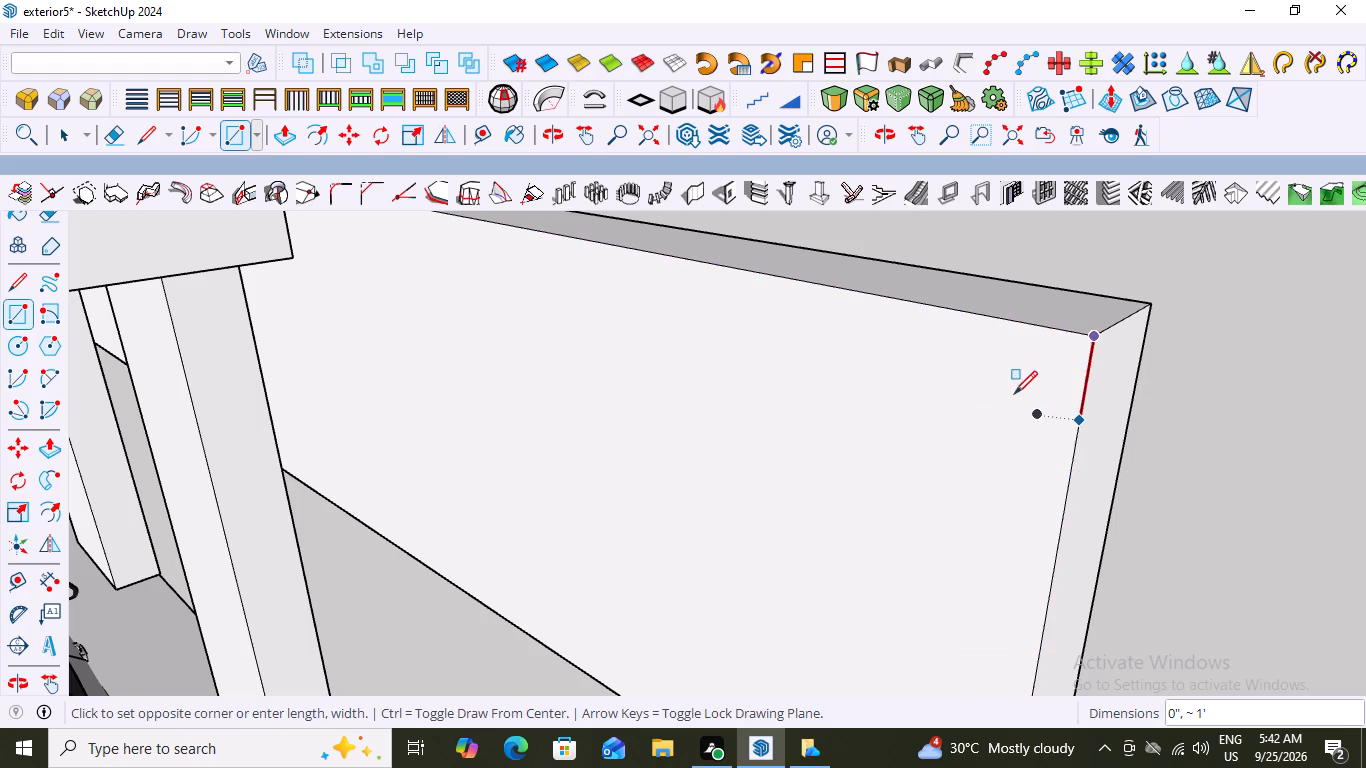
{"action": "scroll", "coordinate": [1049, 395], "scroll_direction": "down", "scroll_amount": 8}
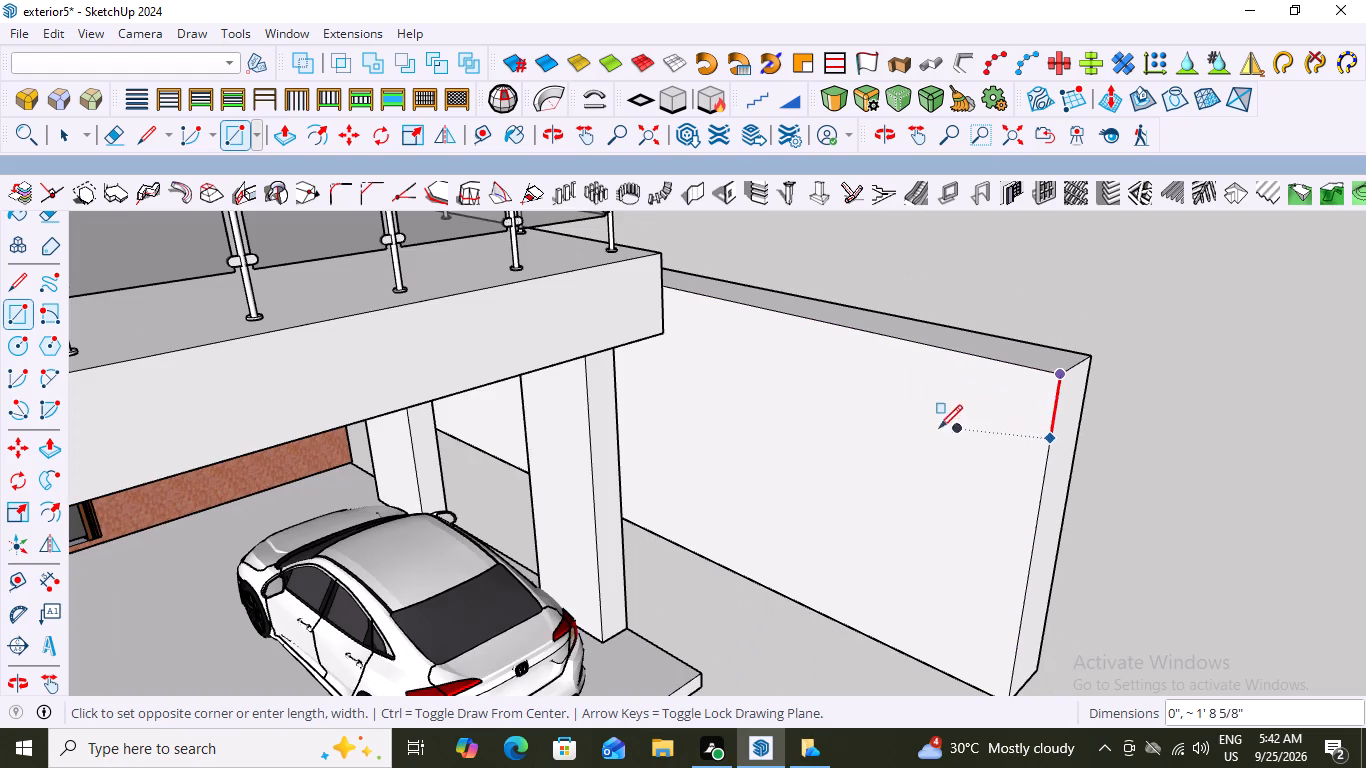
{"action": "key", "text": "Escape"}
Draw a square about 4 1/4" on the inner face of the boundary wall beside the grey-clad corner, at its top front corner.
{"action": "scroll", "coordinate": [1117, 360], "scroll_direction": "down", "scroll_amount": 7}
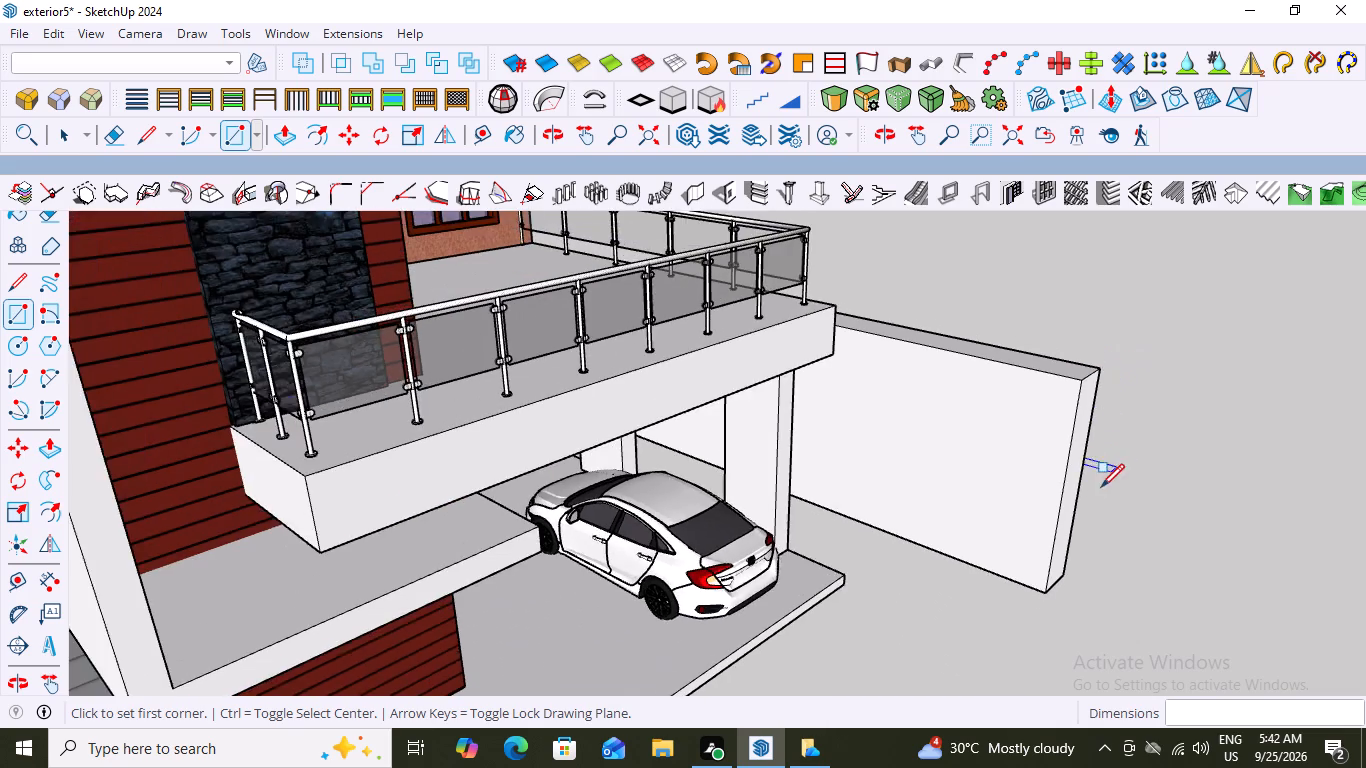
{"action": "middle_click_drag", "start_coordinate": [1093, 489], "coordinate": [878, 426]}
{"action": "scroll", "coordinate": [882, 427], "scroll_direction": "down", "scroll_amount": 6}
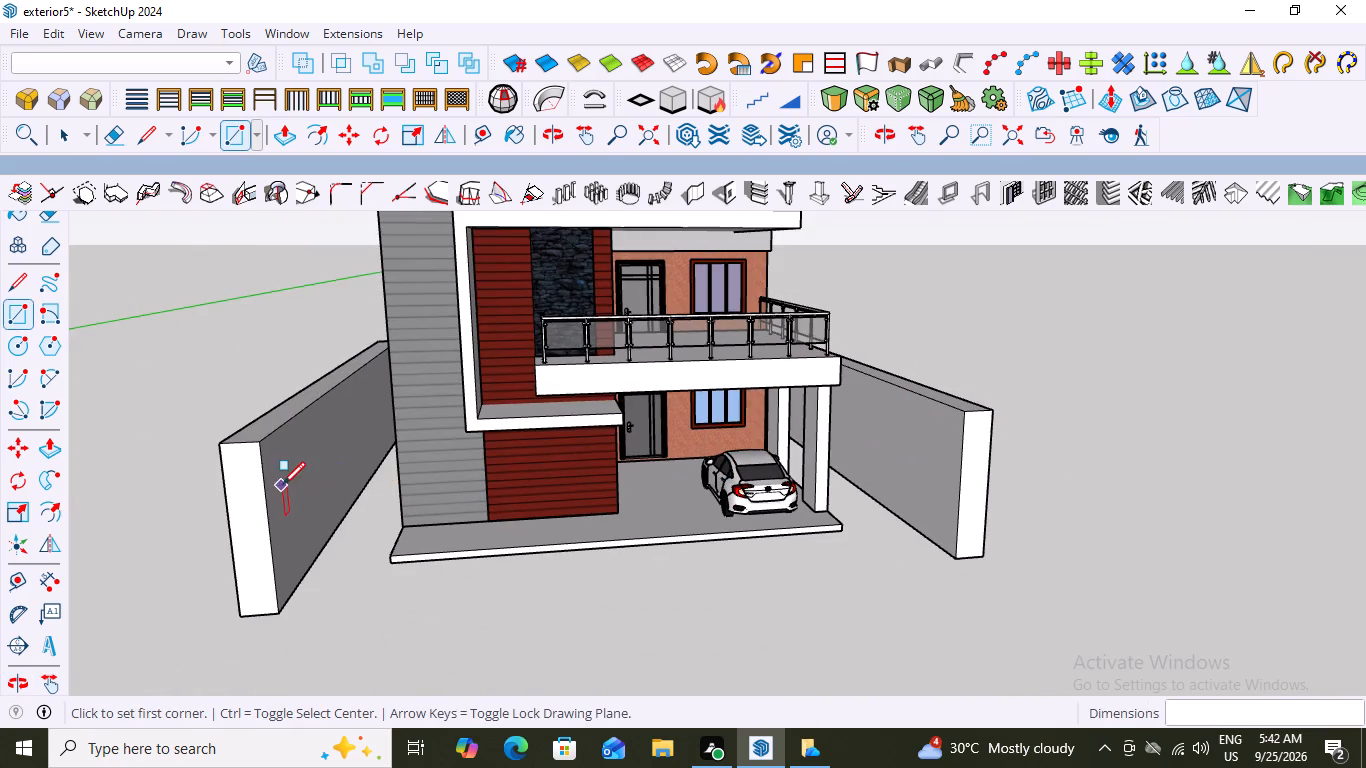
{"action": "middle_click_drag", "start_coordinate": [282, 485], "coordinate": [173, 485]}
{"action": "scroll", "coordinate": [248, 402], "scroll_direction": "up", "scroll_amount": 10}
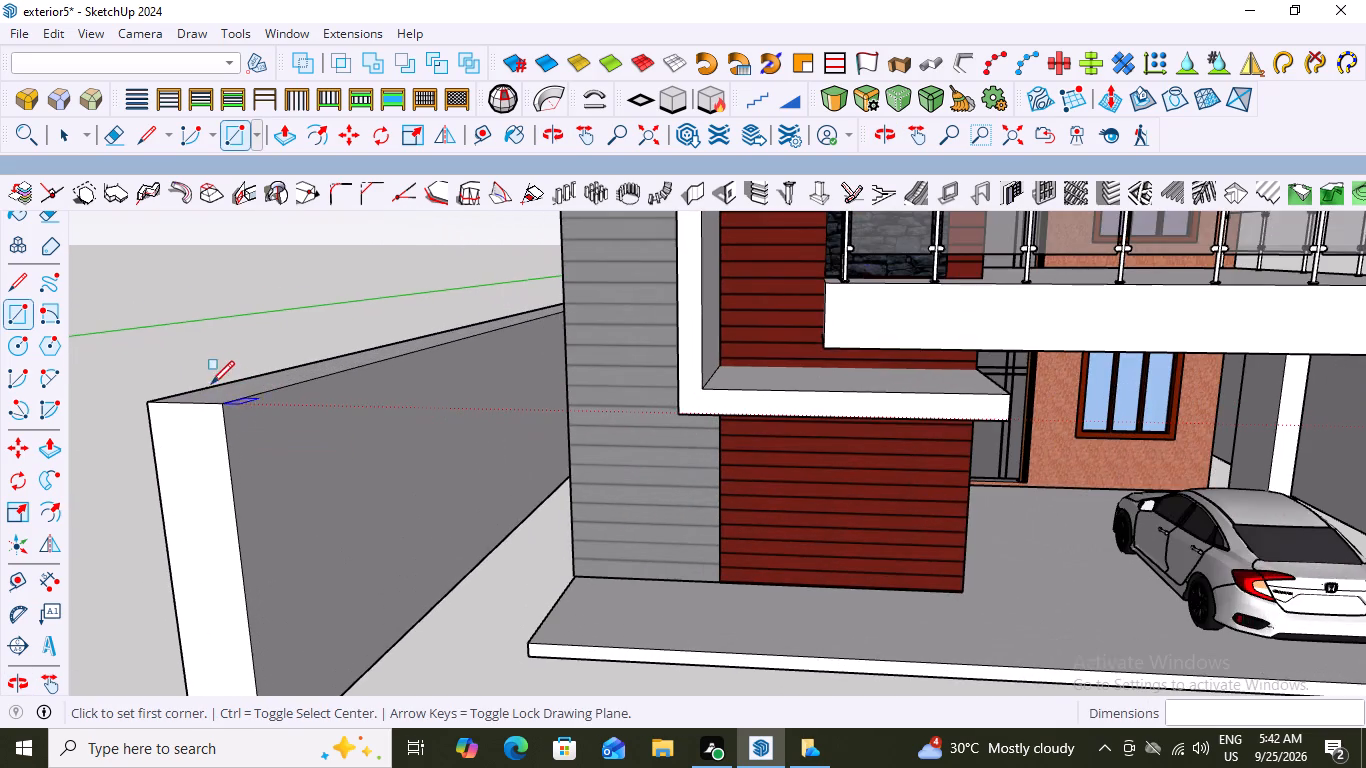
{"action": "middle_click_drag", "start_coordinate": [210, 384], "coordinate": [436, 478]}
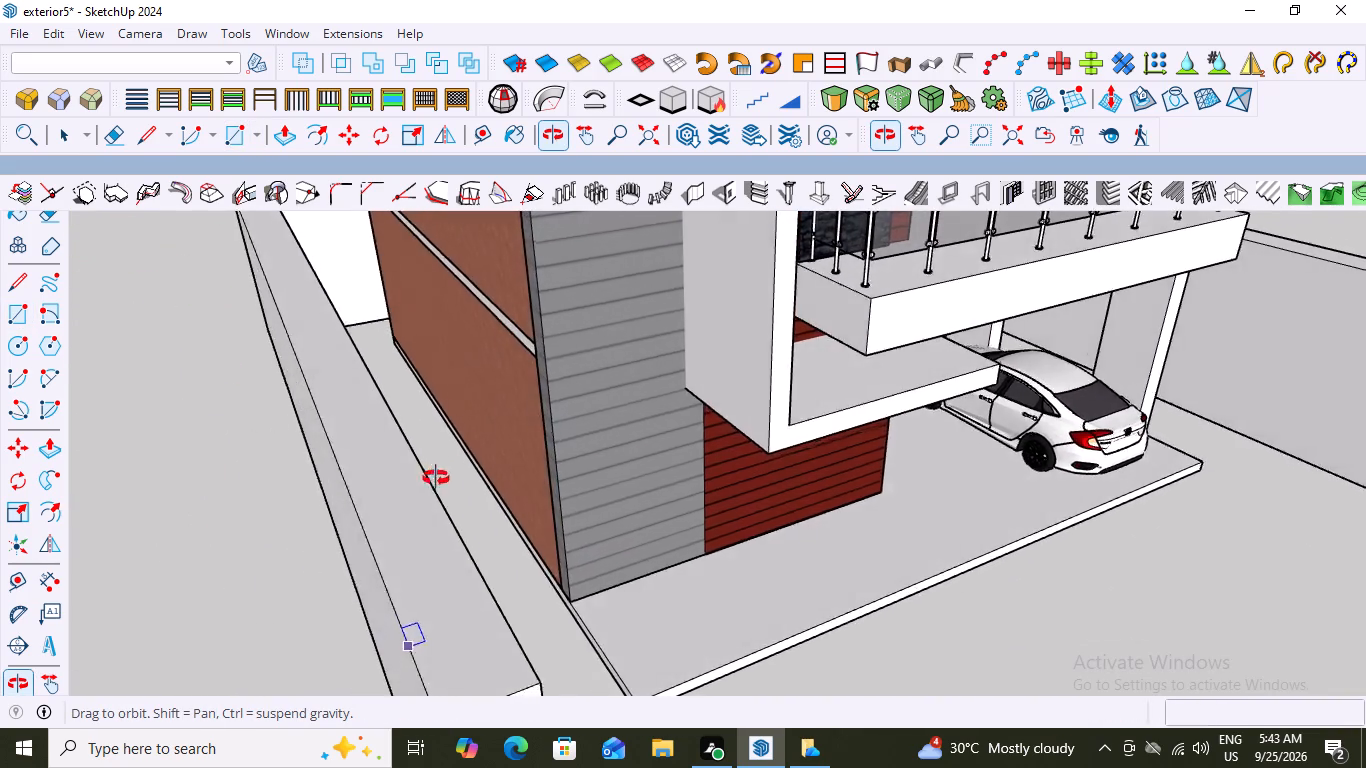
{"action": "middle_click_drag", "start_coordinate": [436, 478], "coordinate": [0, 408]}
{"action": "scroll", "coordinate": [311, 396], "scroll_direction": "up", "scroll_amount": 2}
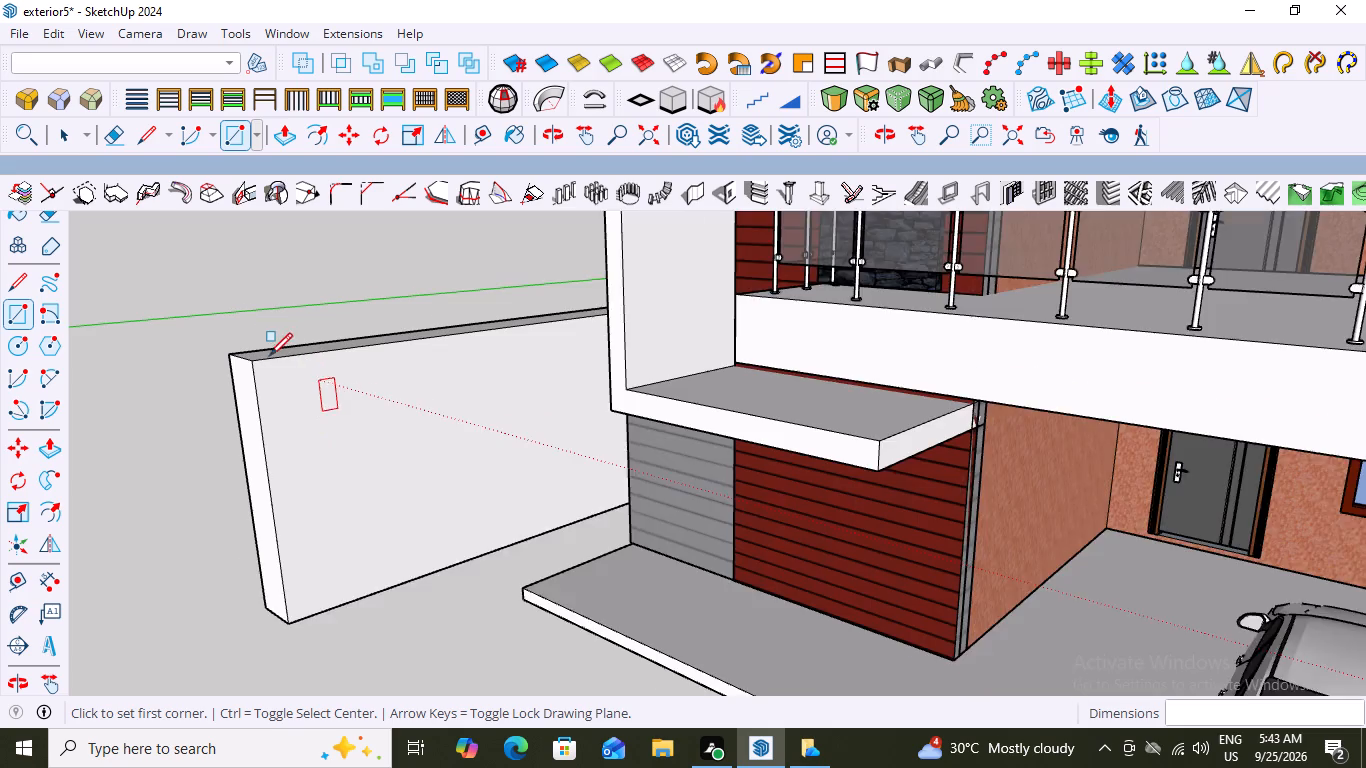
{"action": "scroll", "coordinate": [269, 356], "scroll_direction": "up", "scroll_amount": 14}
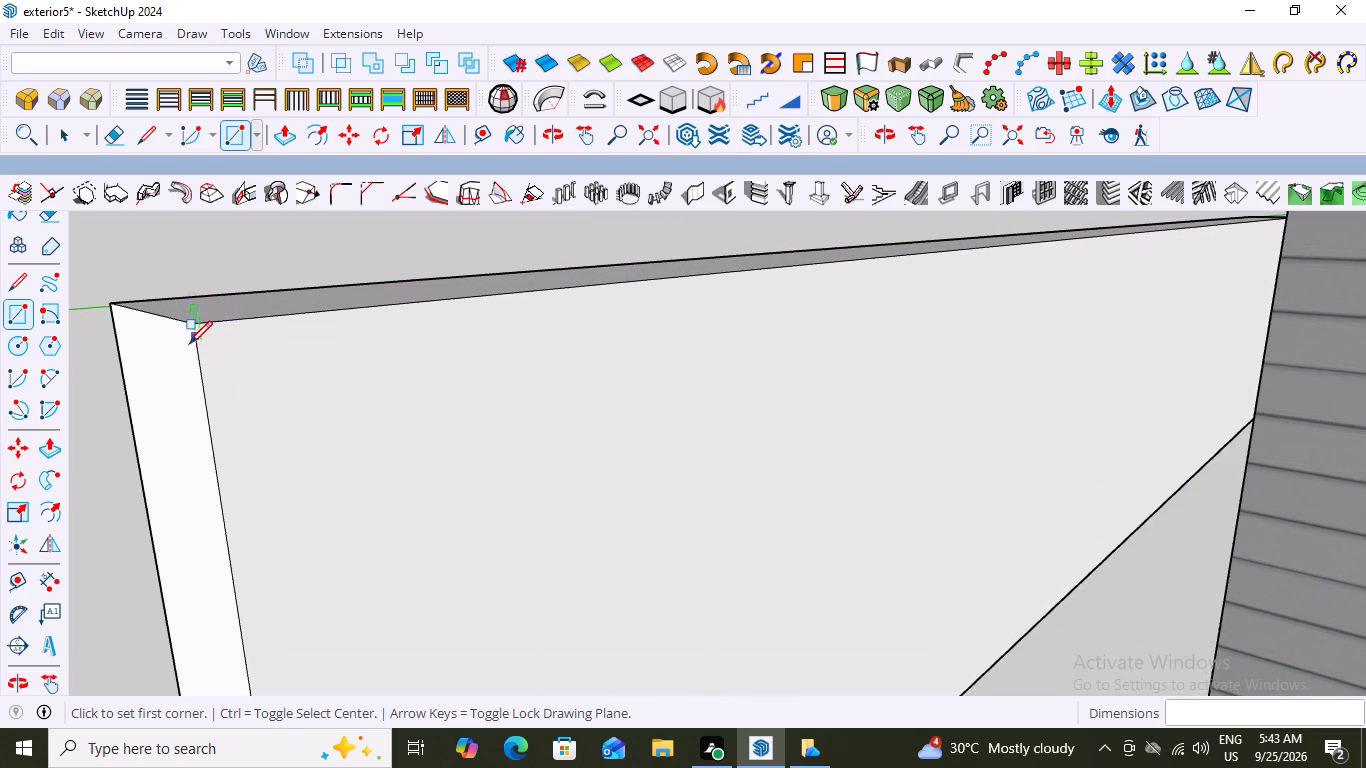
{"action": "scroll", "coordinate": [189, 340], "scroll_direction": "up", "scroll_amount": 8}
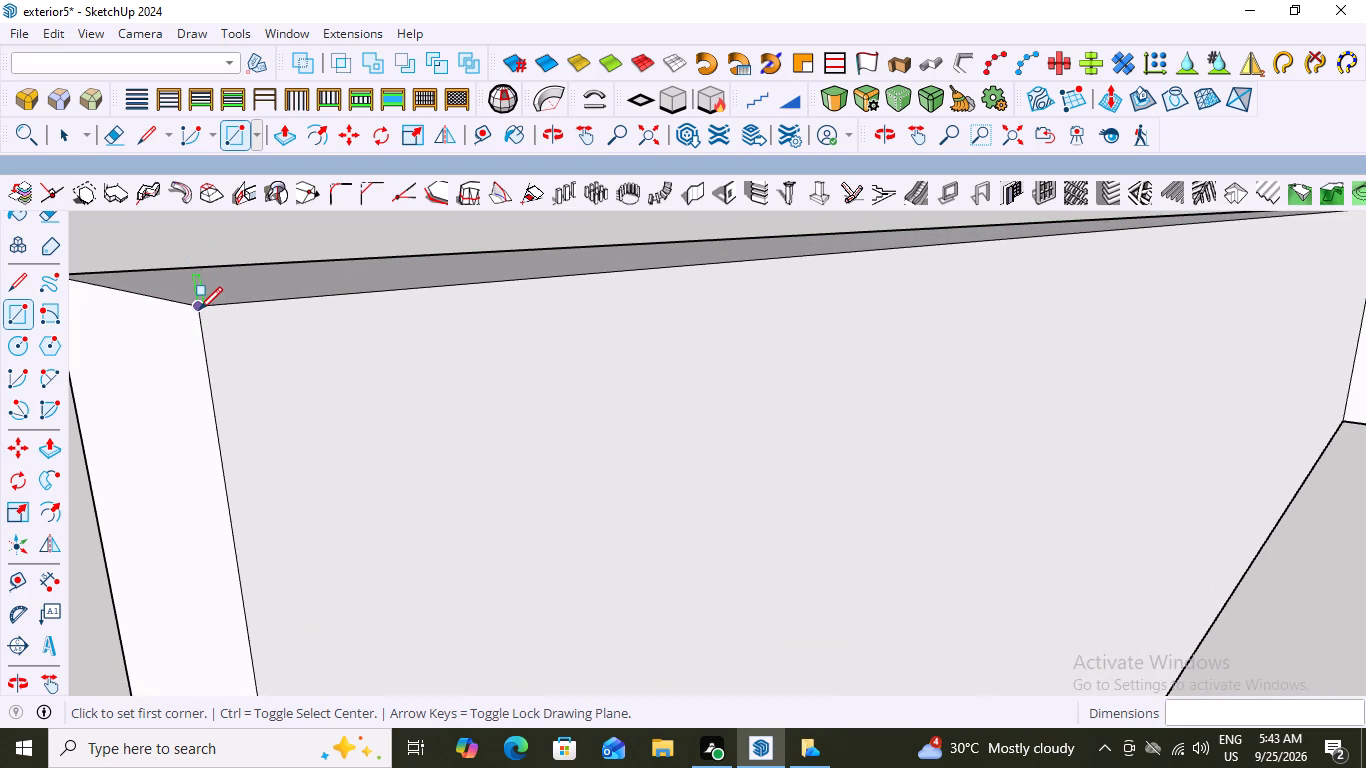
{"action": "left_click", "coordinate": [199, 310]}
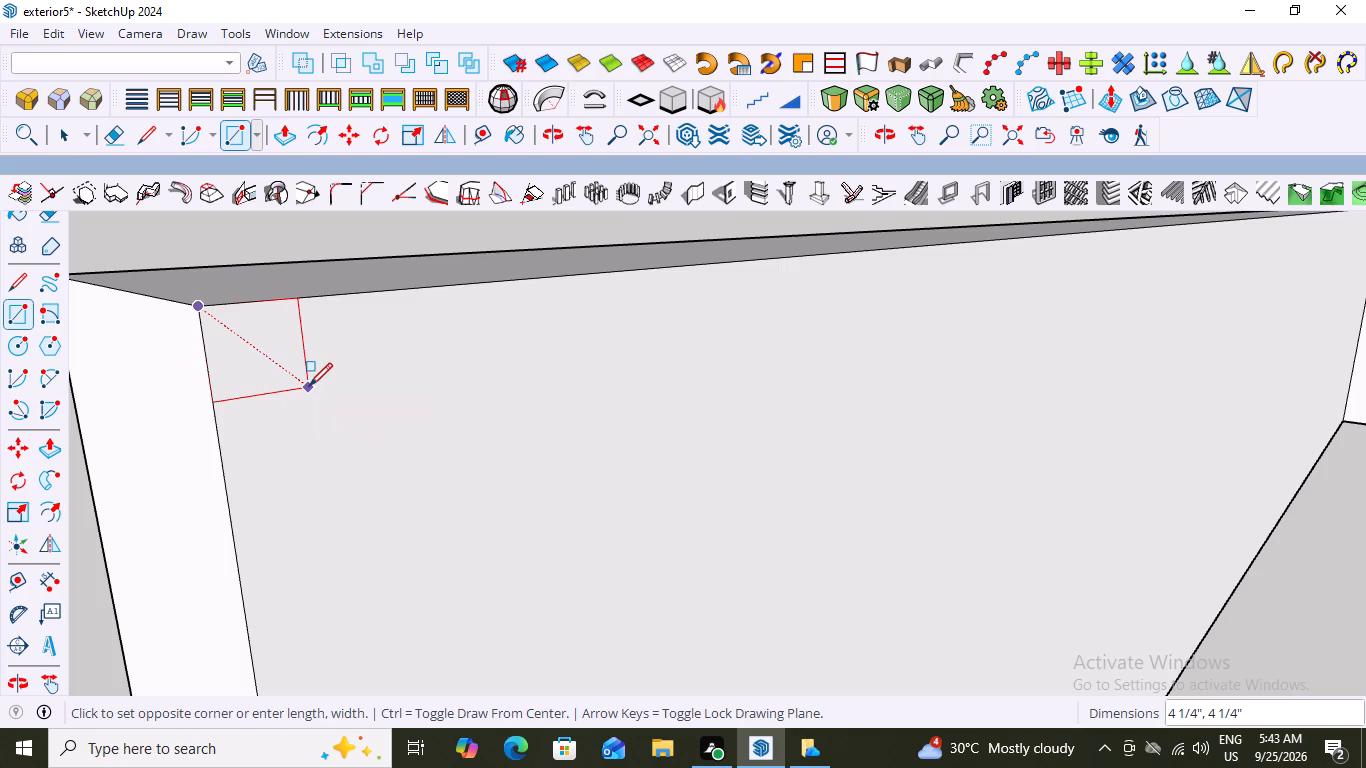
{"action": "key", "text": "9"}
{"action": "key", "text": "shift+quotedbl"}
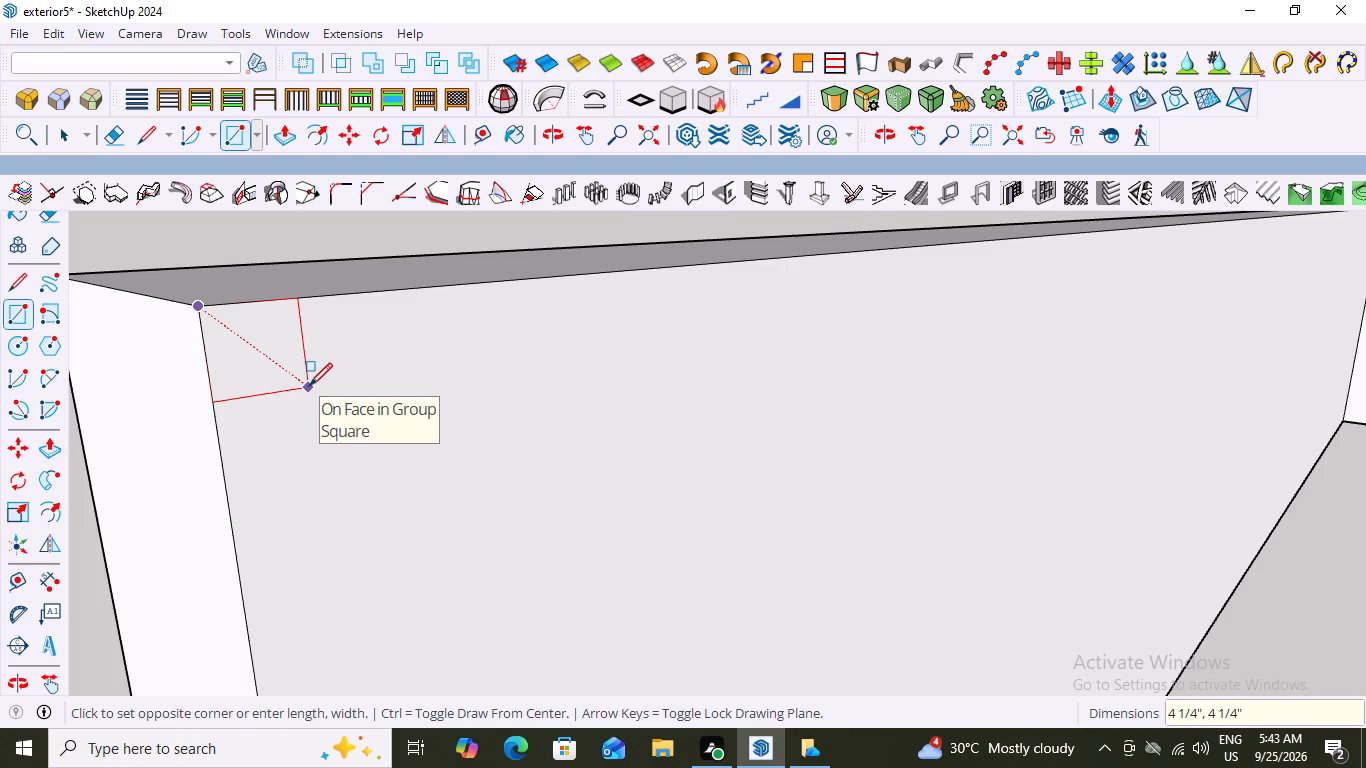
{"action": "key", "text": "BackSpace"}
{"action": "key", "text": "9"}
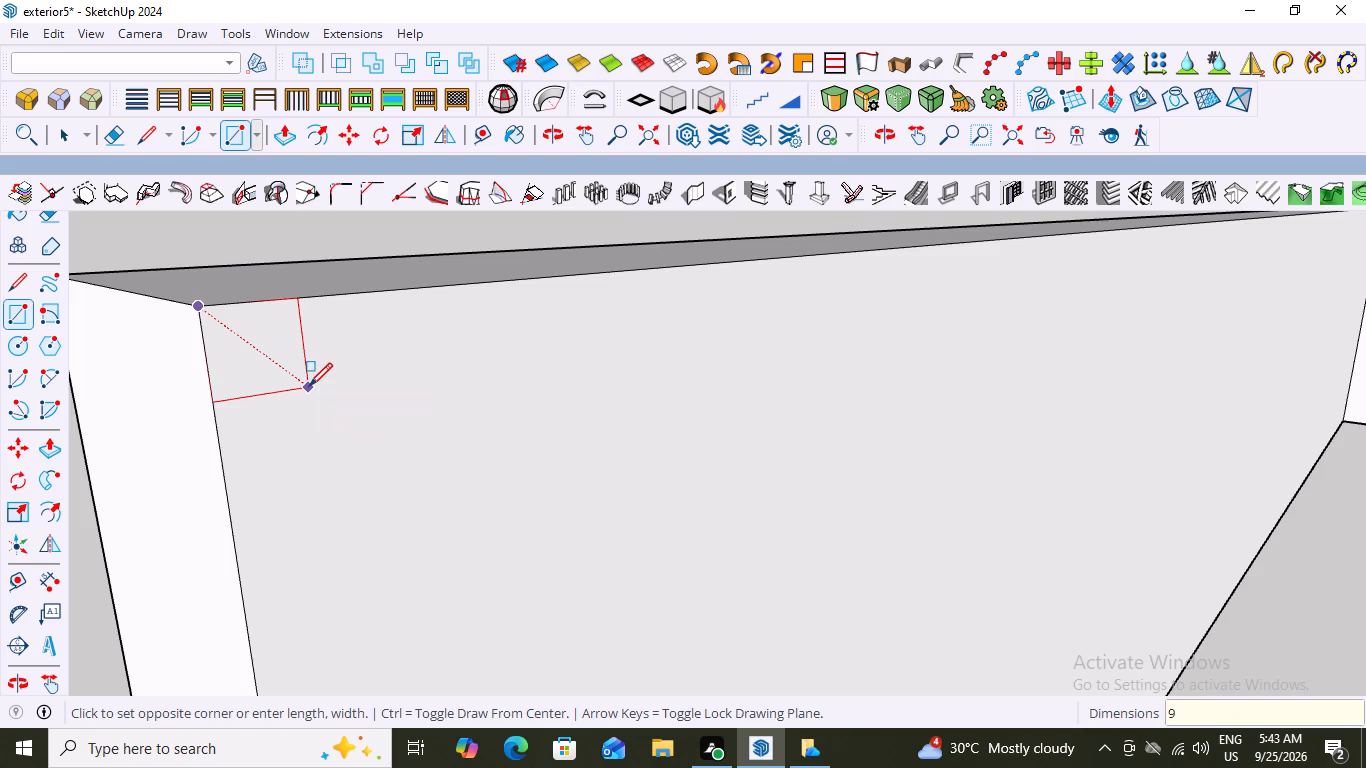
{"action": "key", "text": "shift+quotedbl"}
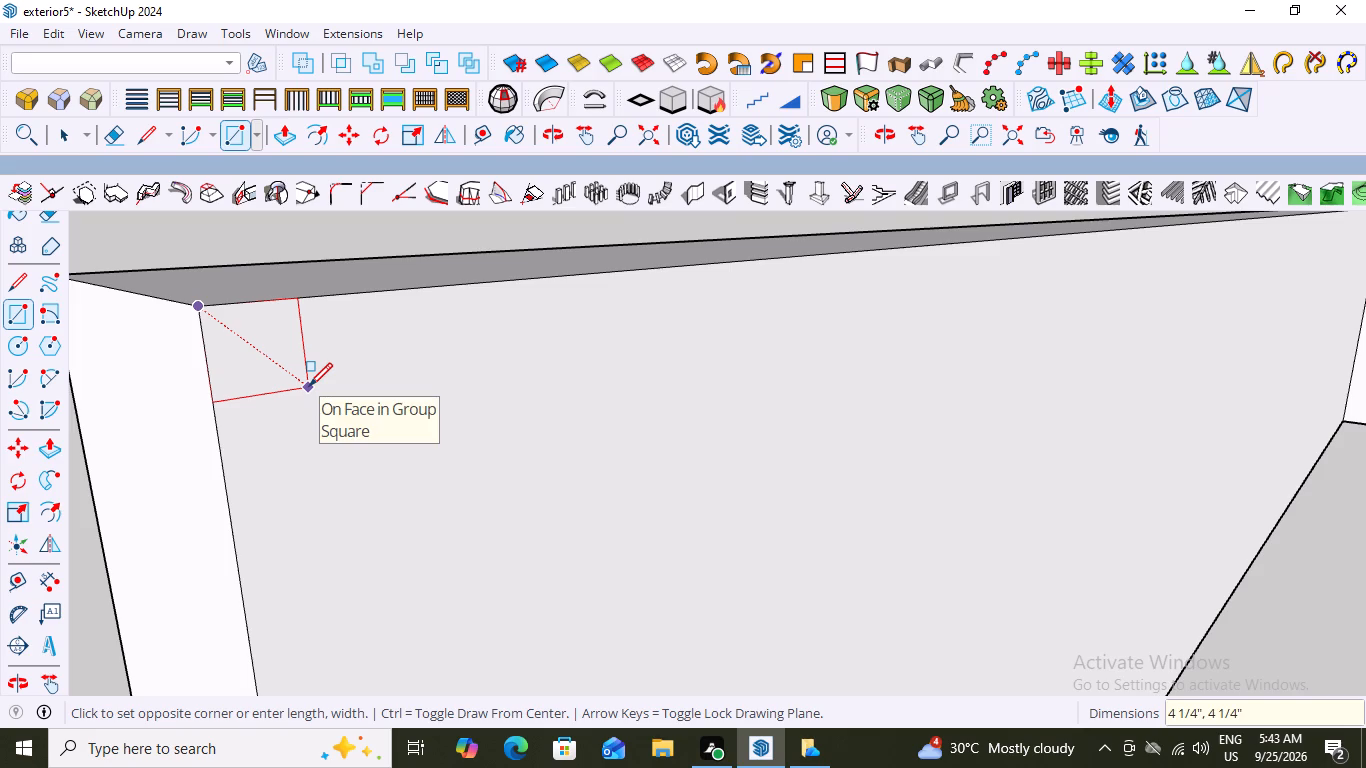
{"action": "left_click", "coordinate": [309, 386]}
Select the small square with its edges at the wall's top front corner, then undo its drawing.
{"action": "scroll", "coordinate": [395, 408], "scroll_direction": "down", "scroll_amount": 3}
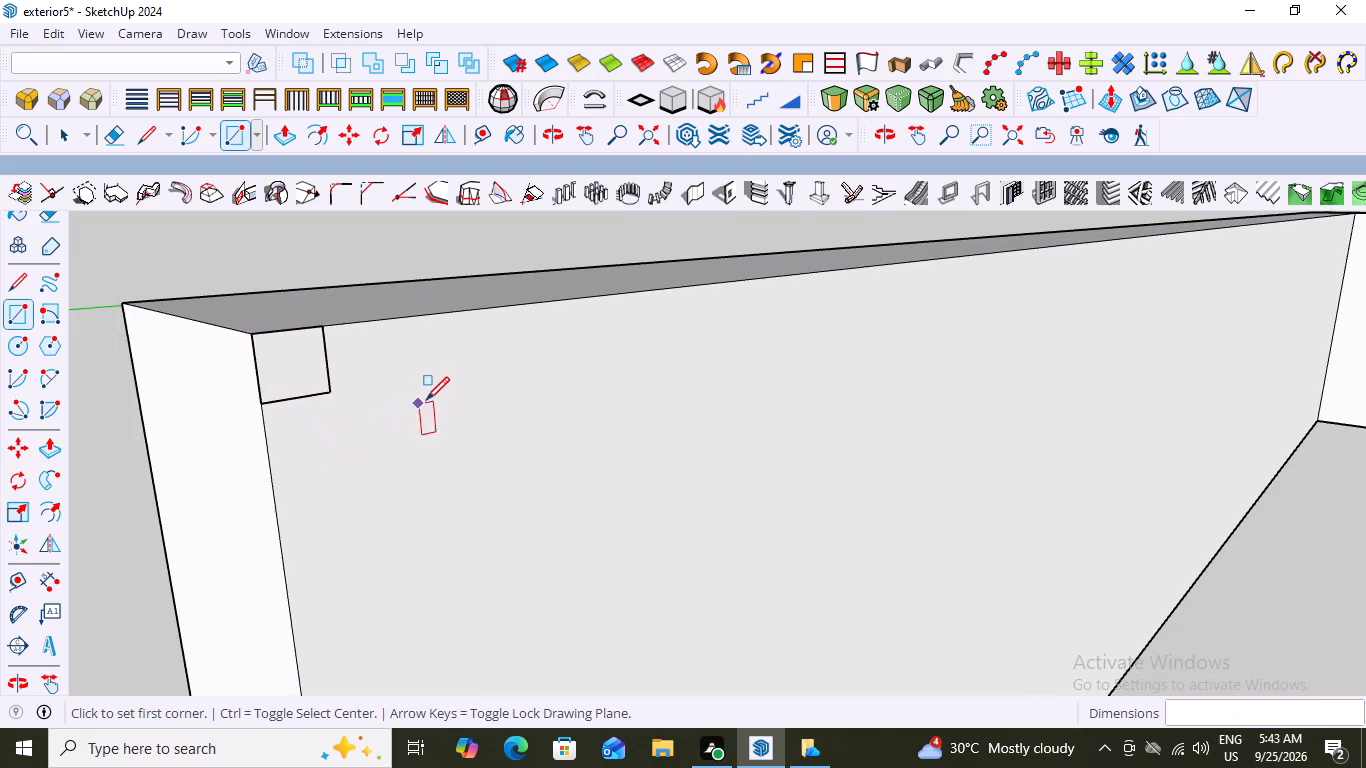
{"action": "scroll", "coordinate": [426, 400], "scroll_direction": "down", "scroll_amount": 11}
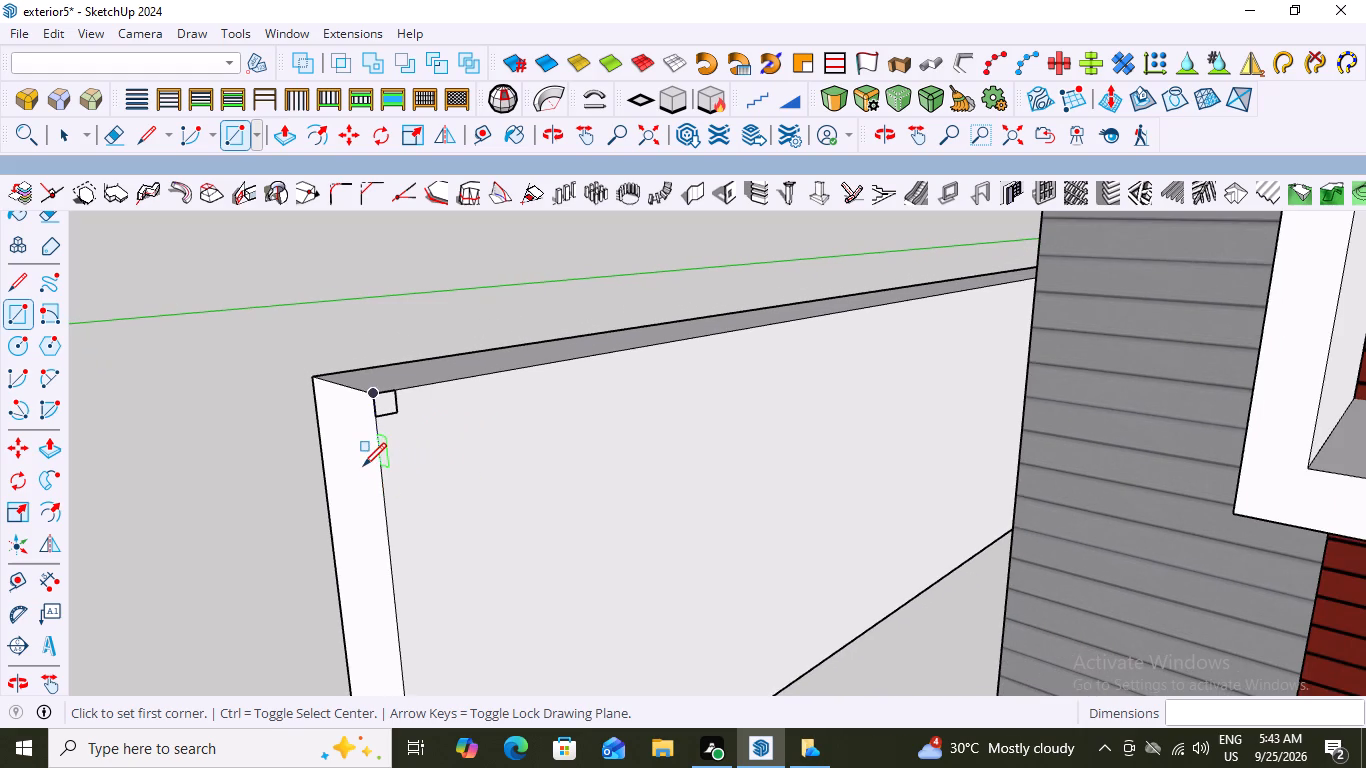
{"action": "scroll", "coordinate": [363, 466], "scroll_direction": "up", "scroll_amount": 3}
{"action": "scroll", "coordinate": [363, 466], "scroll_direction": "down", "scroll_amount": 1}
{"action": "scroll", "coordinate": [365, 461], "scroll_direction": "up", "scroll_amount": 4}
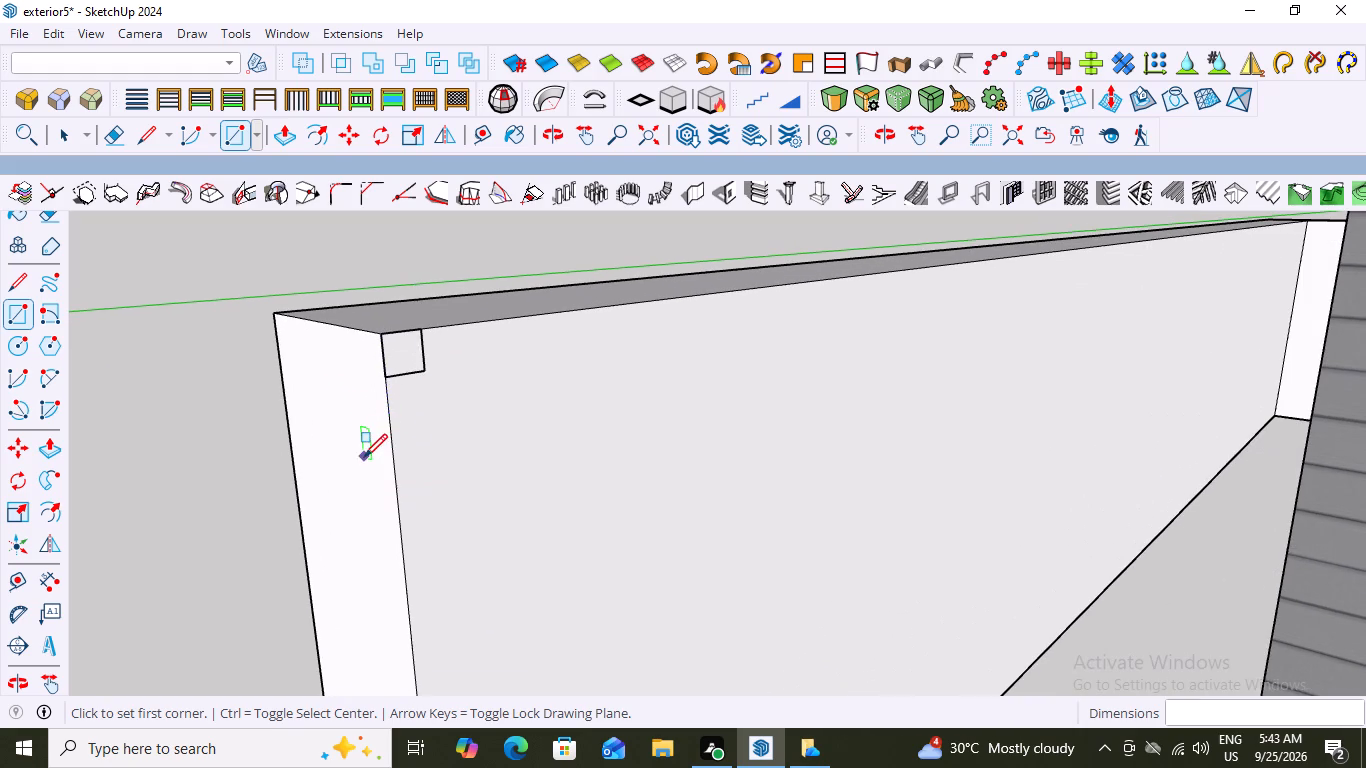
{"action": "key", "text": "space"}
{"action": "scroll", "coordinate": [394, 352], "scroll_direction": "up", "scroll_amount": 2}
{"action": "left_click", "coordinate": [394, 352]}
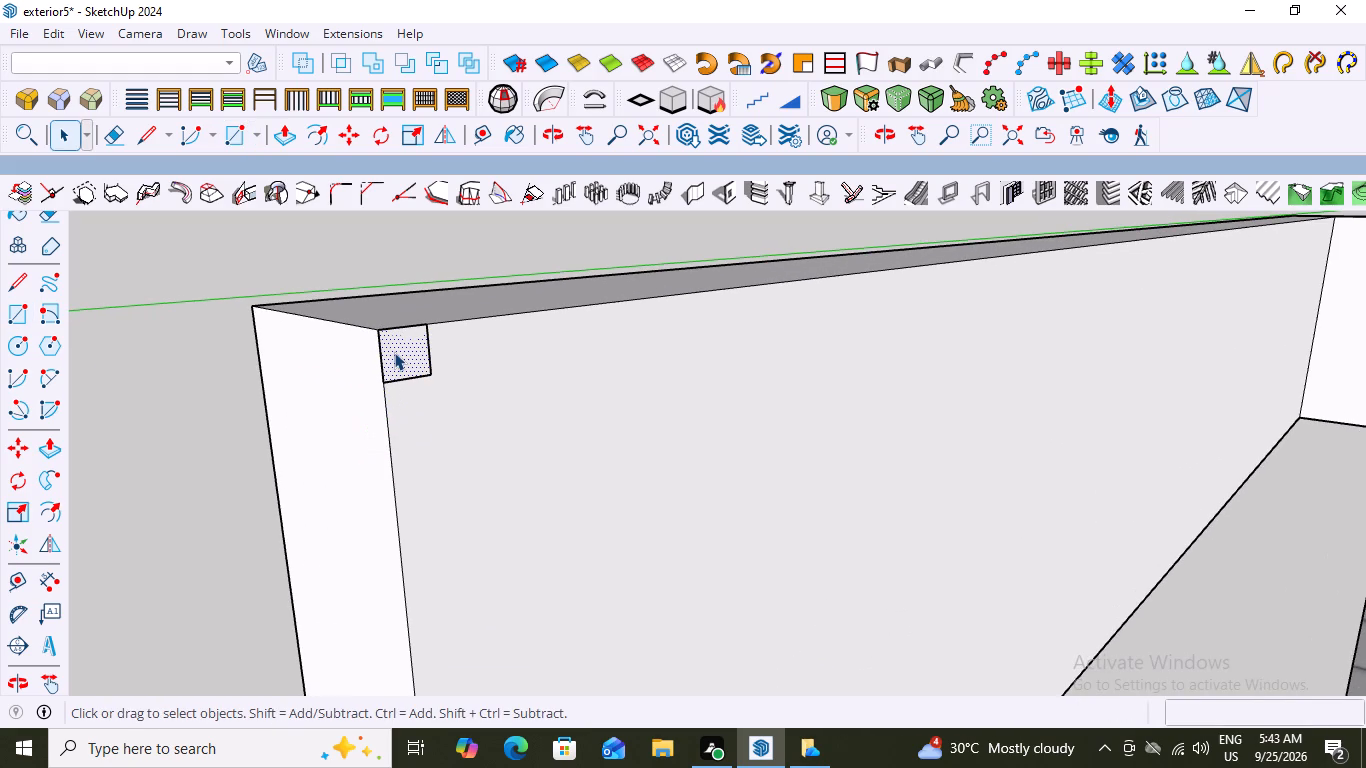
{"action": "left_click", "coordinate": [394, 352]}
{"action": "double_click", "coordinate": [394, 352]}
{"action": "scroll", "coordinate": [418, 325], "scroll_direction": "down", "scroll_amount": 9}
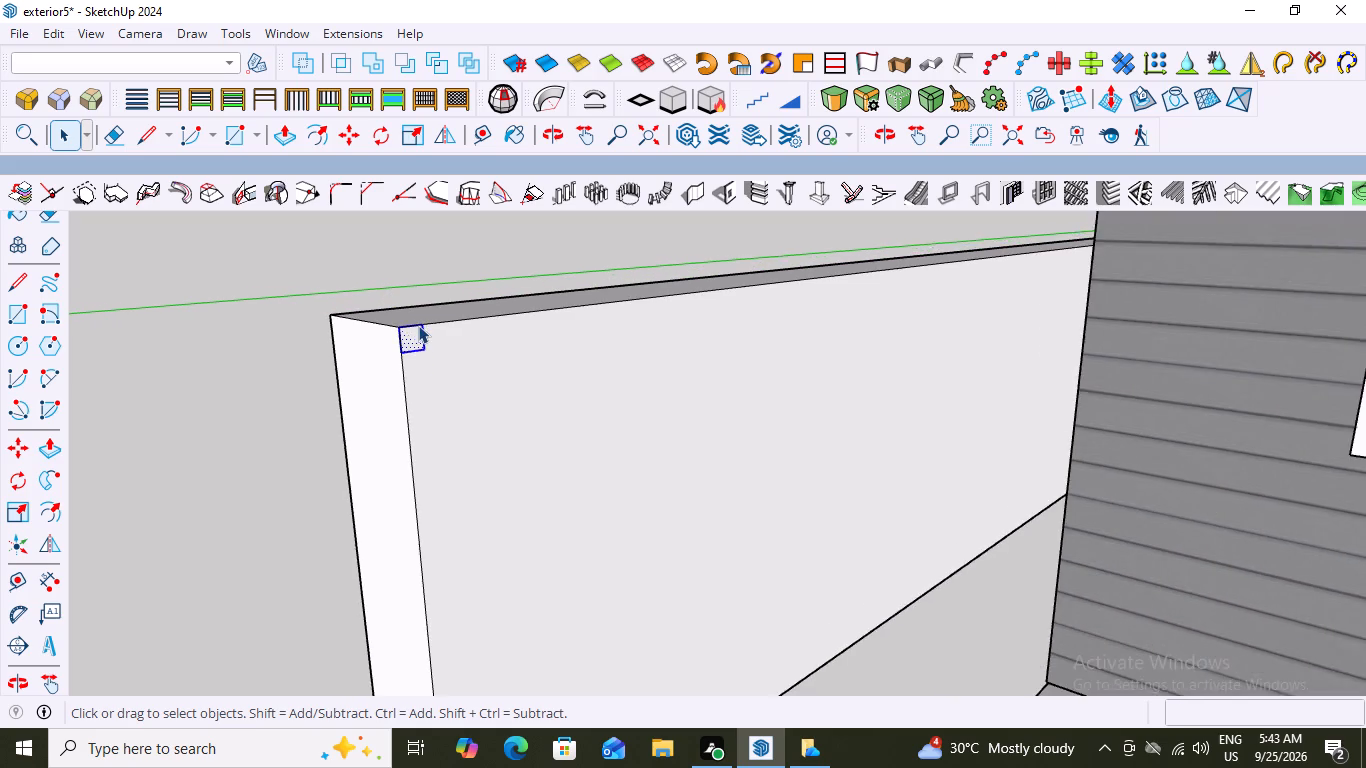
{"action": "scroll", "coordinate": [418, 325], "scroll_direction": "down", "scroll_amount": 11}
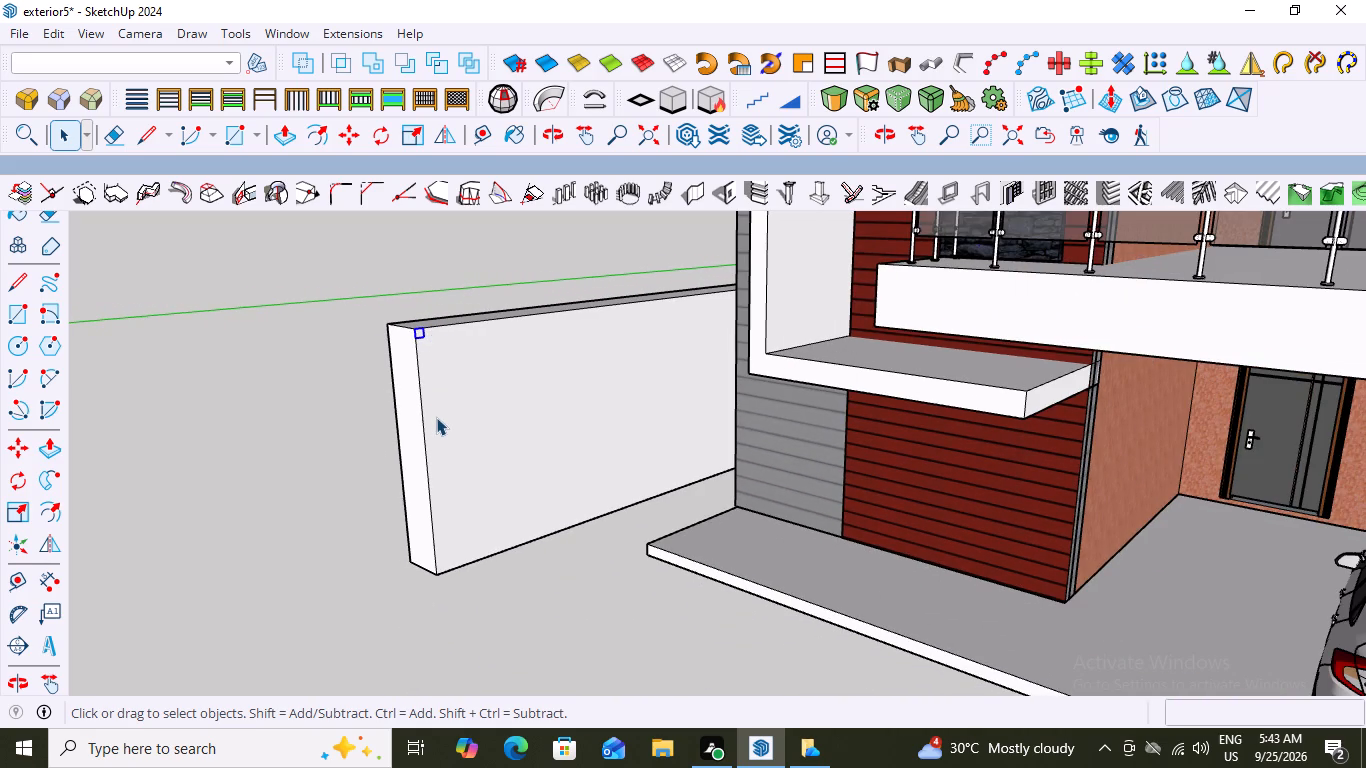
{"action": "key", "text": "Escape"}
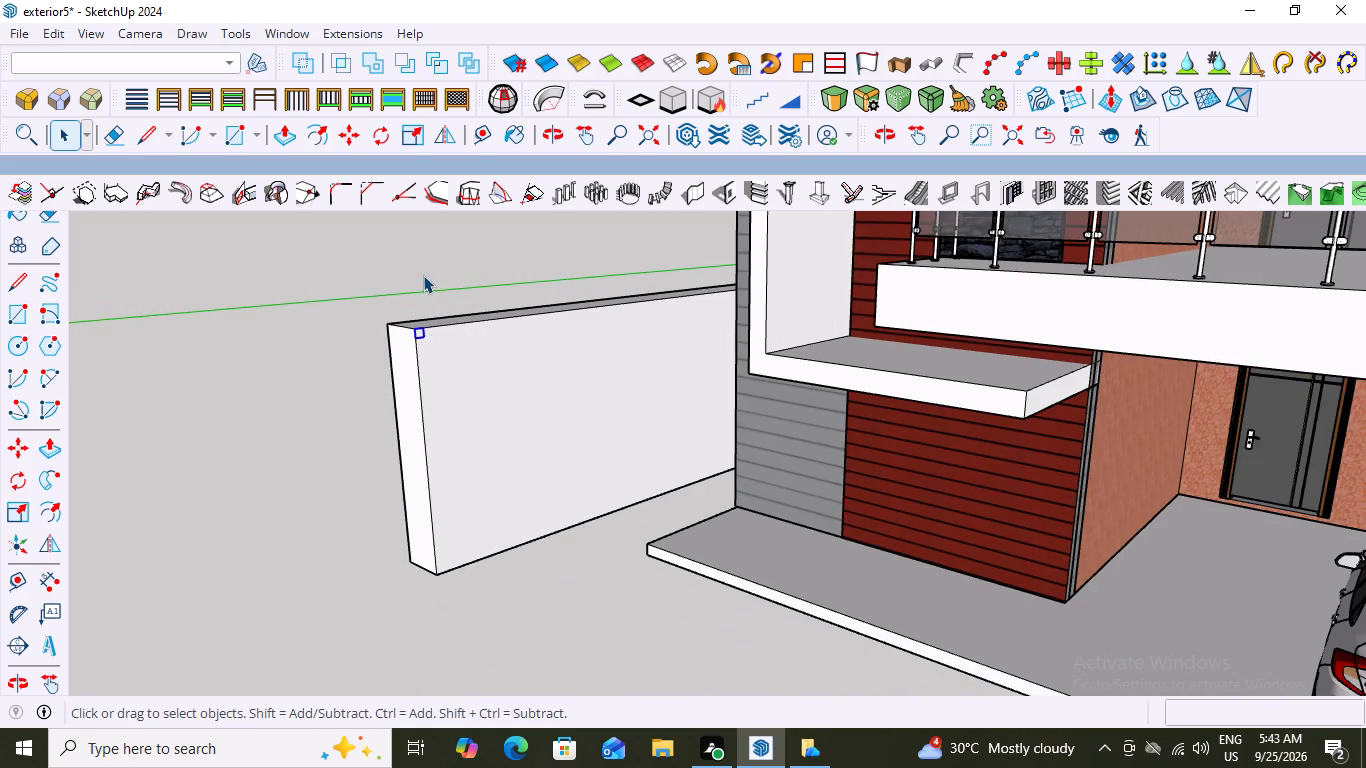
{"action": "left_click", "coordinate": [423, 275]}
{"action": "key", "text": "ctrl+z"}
Draw a 9" by 10' rectangle on the boundary wall's inner face beside the grey-clad corner, starting from its top front corner.
{"action": "key", "text": "r"}
{"action": "scroll", "coordinate": [404, 338], "scroll_direction": "up", "scroll_amount": 2}
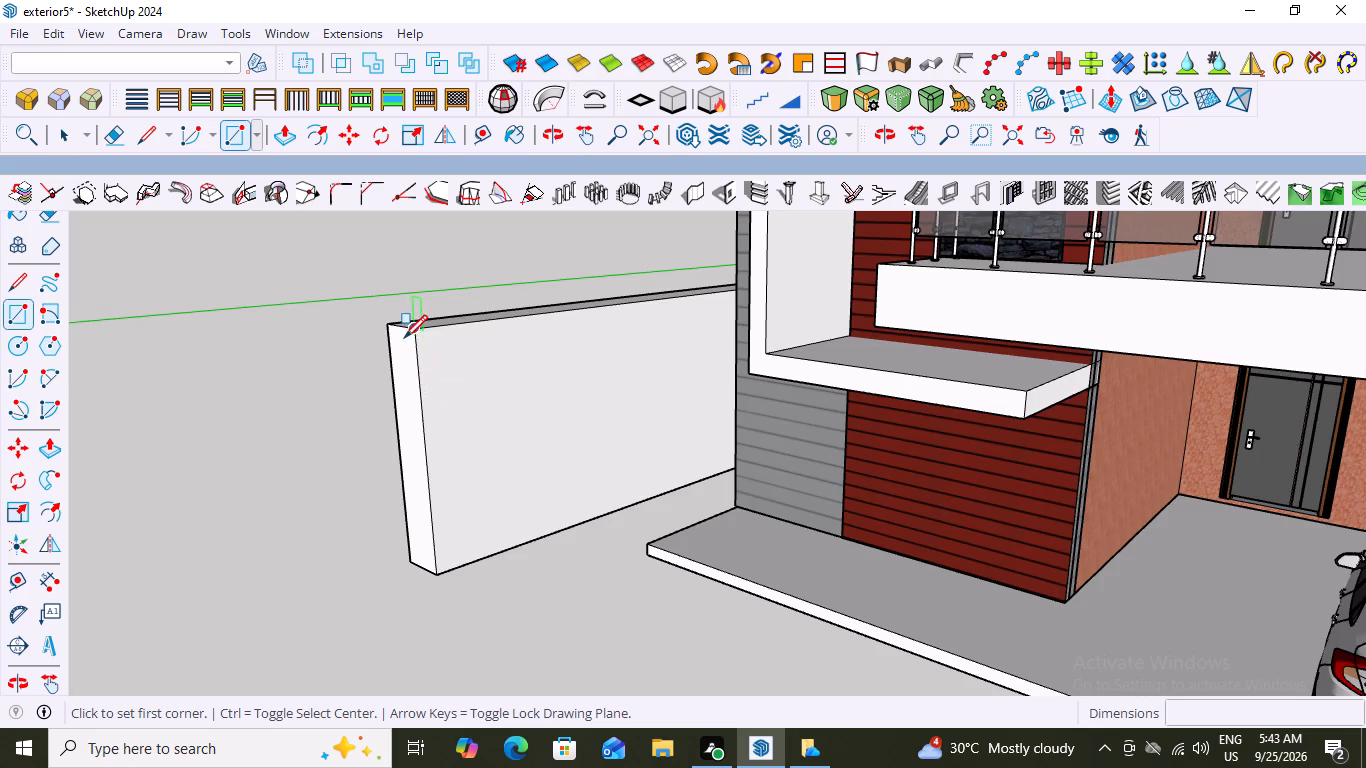
{"action": "scroll", "coordinate": [404, 338], "scroll_direction": "up", "scroll_amount": 6}
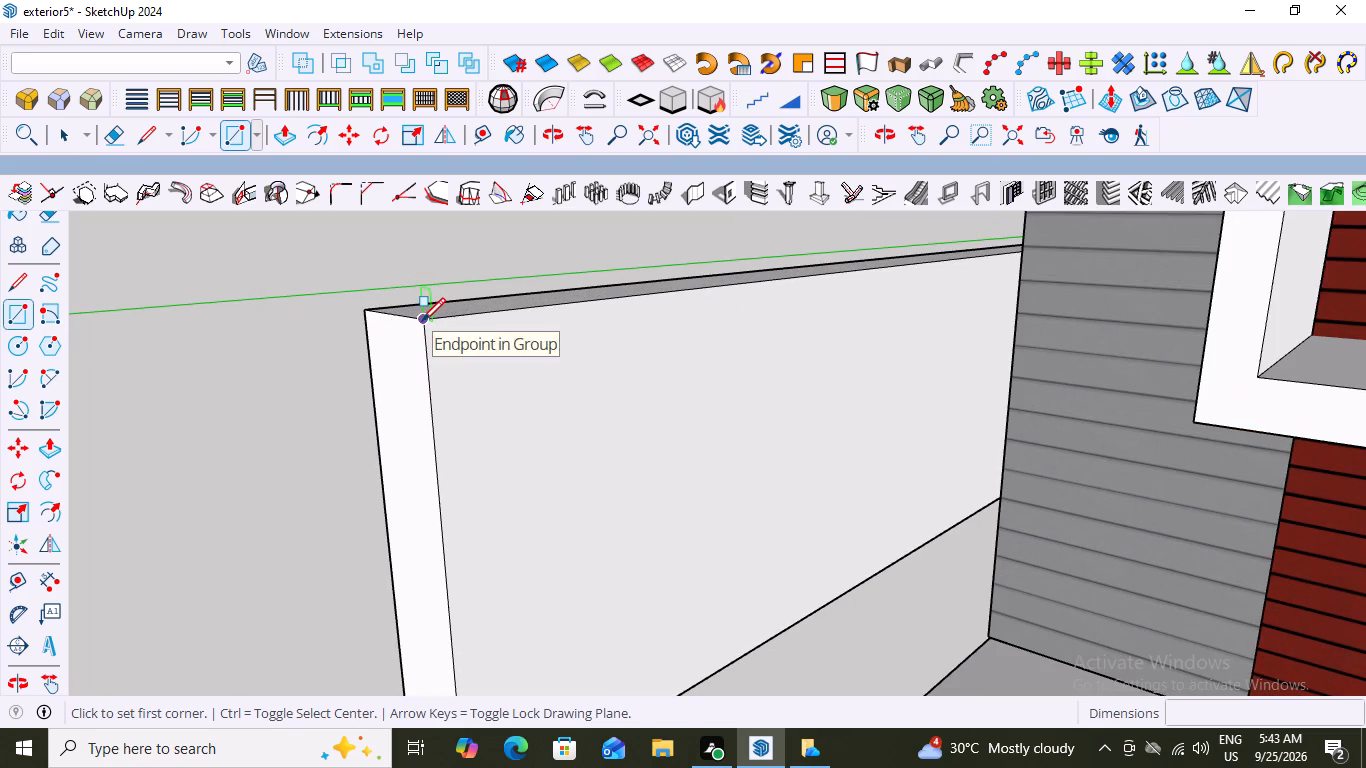
{"action": "left_click", "coordinate": [422, 321]}
{"action": "scroll", "coordinate": [529, 424], "scroll_direction": "down", "scroll_amount": 7}
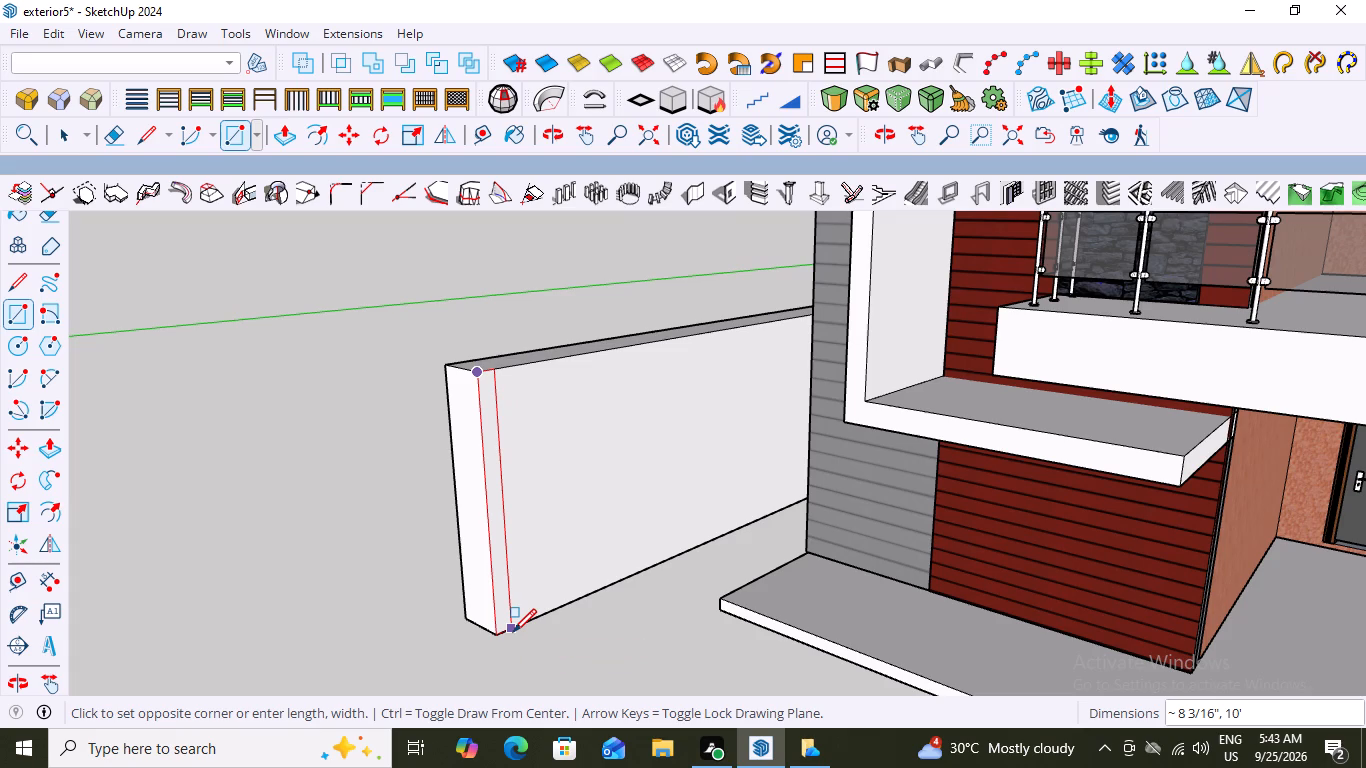
{"action": "key", "text": "9"}
{"action": "key", "text": "shift+quotedbl"}
{"action": "key", "text": "comma"}
{"action": "key", "text": "1"}
{"action": "key", "text": "0"}
{"action": "key", "text": "apostrophe"}
{"action": "key", "text": "Return"}
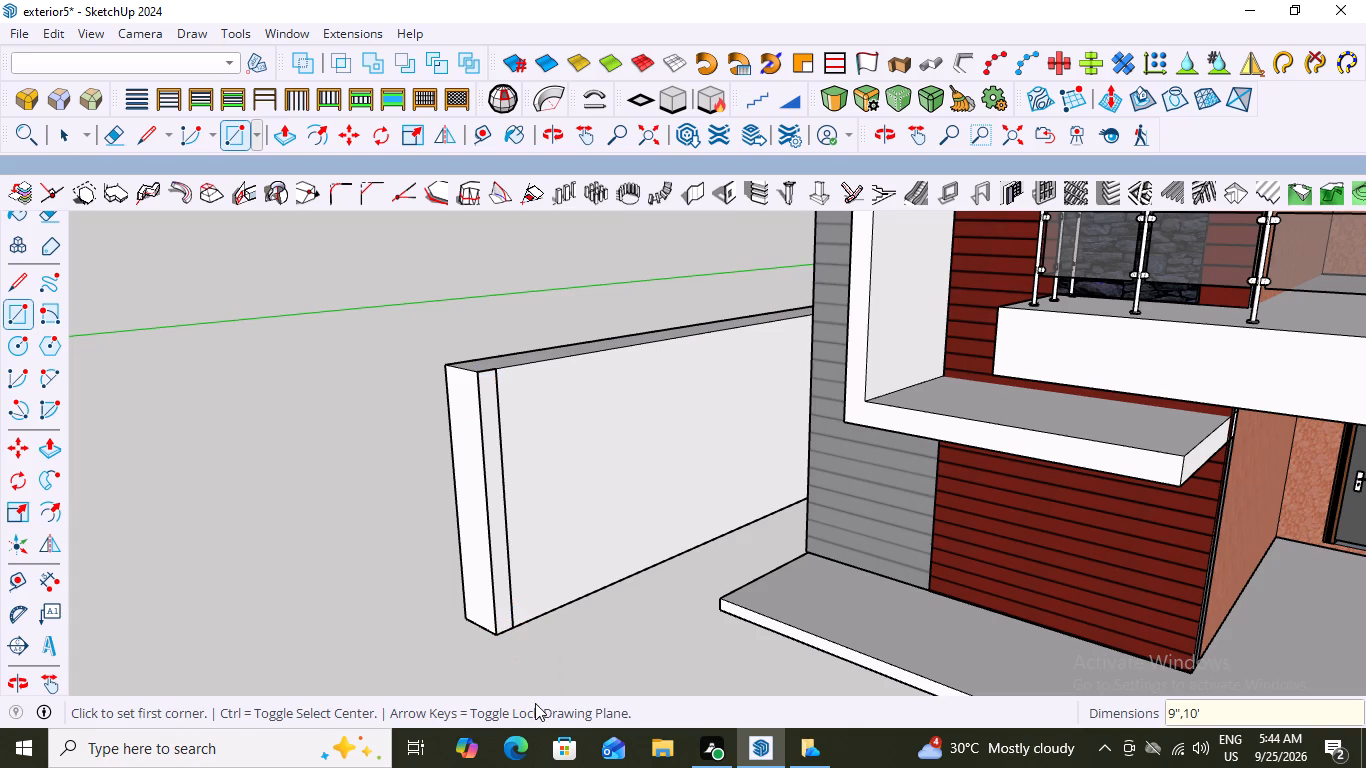
{"action": "scroll", "coordinate": [556, 584], "scroll_direction": "down", "scroll_amount": 4}
{"action": "scroll", "coordinate": [555, 625], "scroll_direction": "up", "scroll_amount": 6}
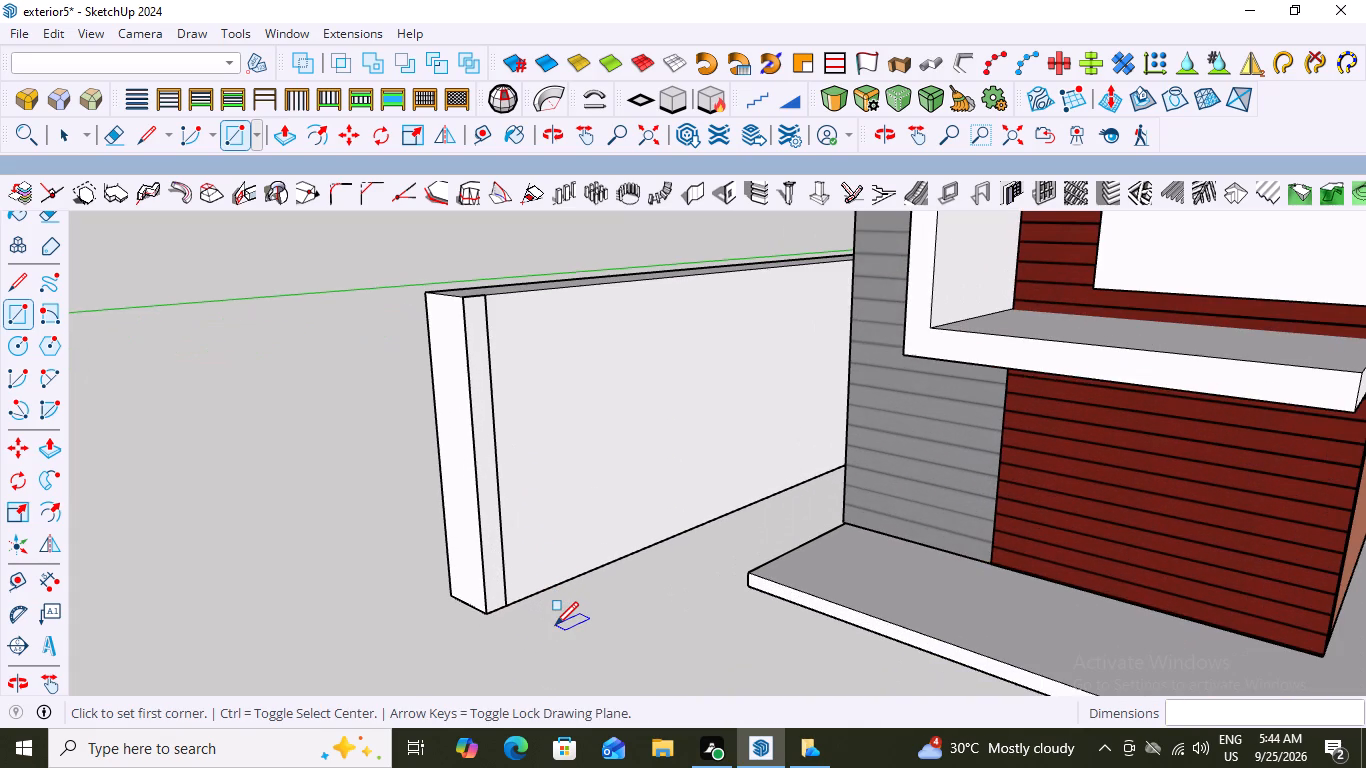
Copy the 9" strip with its edges from its top front corner to the matching corner of the opposite boundary wall by the car.
{"action": "key", "text": "space"}
{"action": "left_click", "coordinate": [497, 538]}
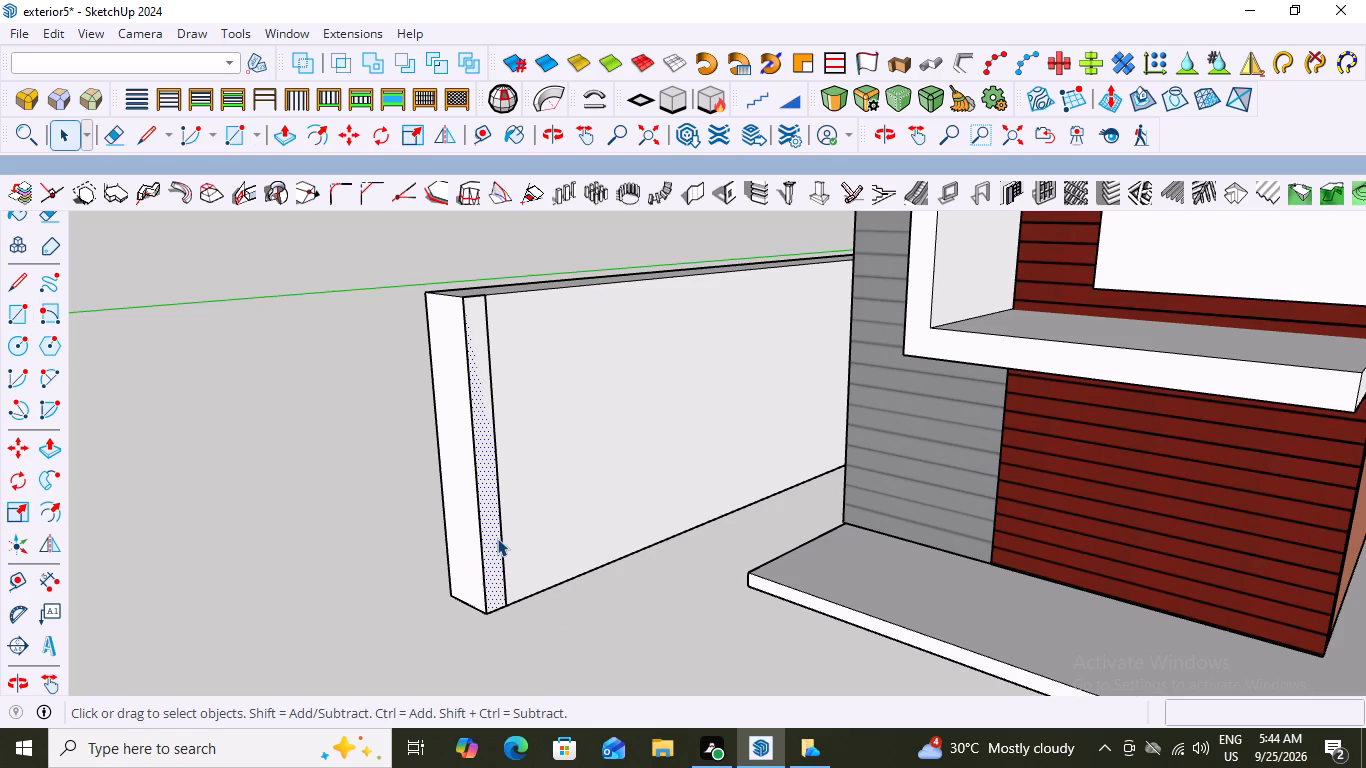
{"action": "double_click", "coordinate": [497, 538]}
{"action": "scroll", "coordinate": [503, 534], "scroll_direction": "down", "scroll_amount": 6}
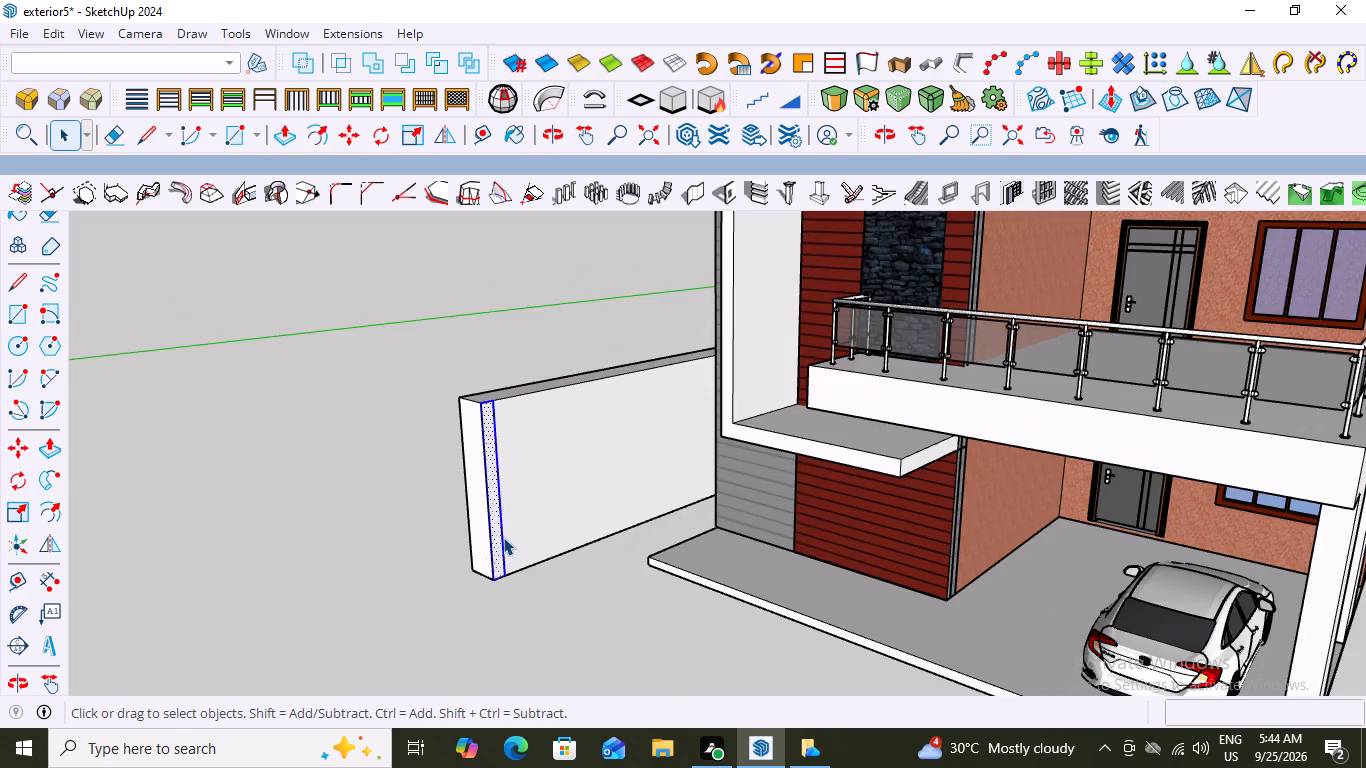
{"action": "middle_click_drag", "start_coordinate": [472, 563], "coordinate": [471, 559]}
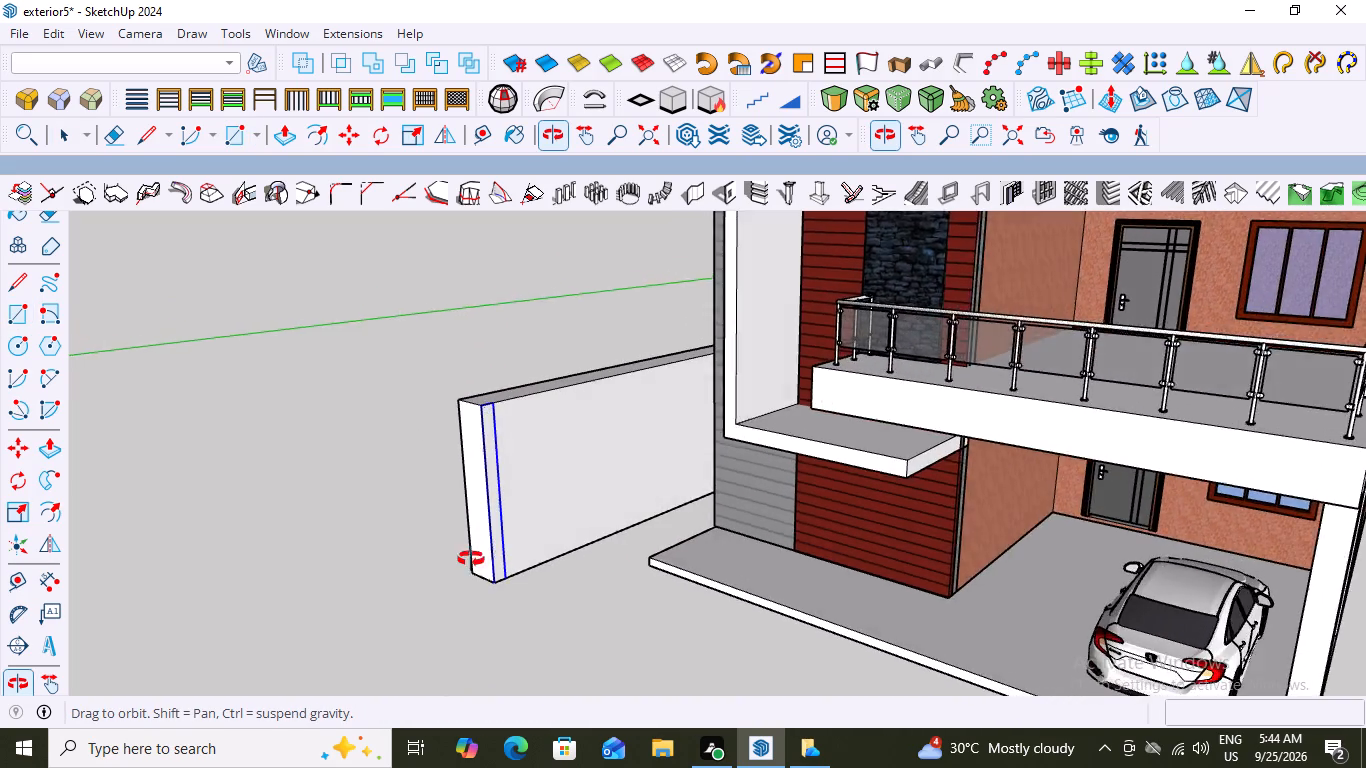
{"action": "middle_click_drag", "start_coordinate": [471, 559], "coordinate": [462, 540]}
{"action": "scroll", "coordinate": [493, 394], "scroll_direction": "up", "scroll_amount": 5}
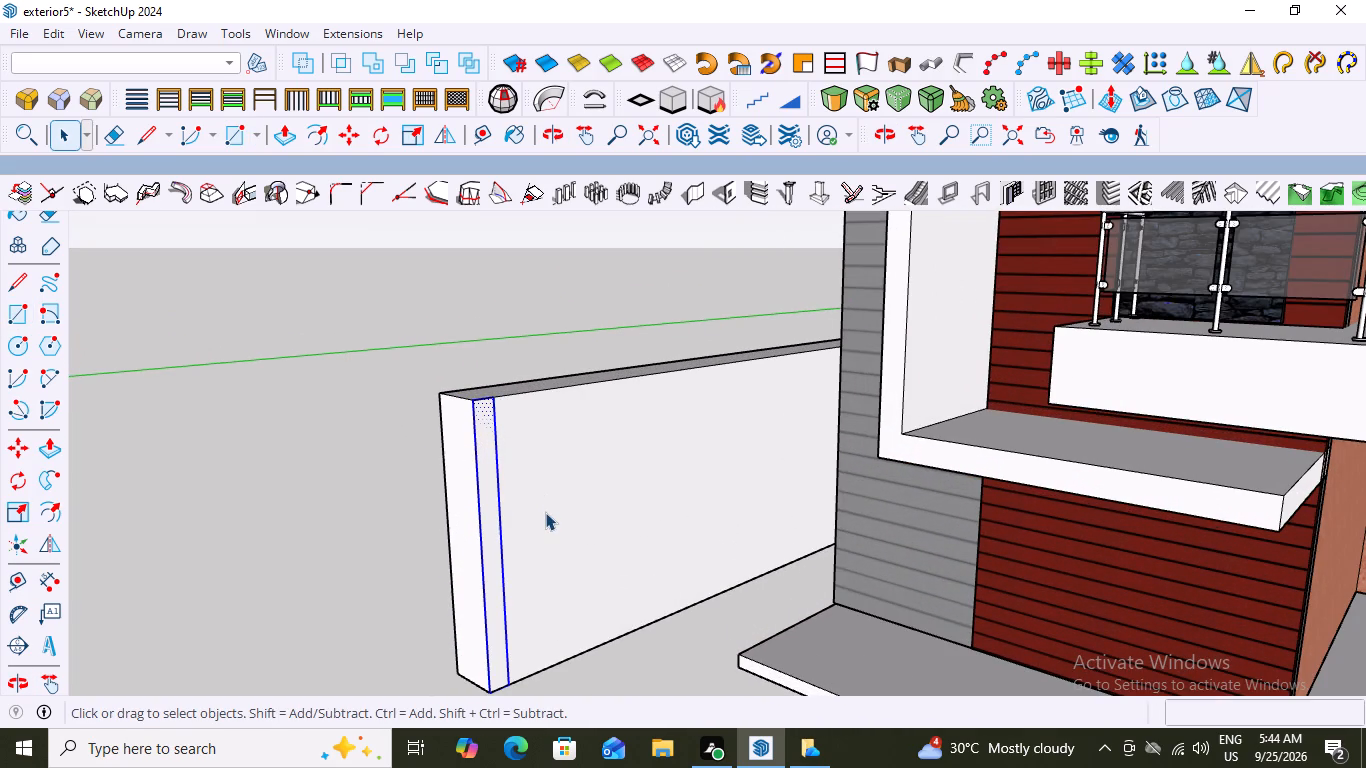
{"action": "key", "text": "m"}
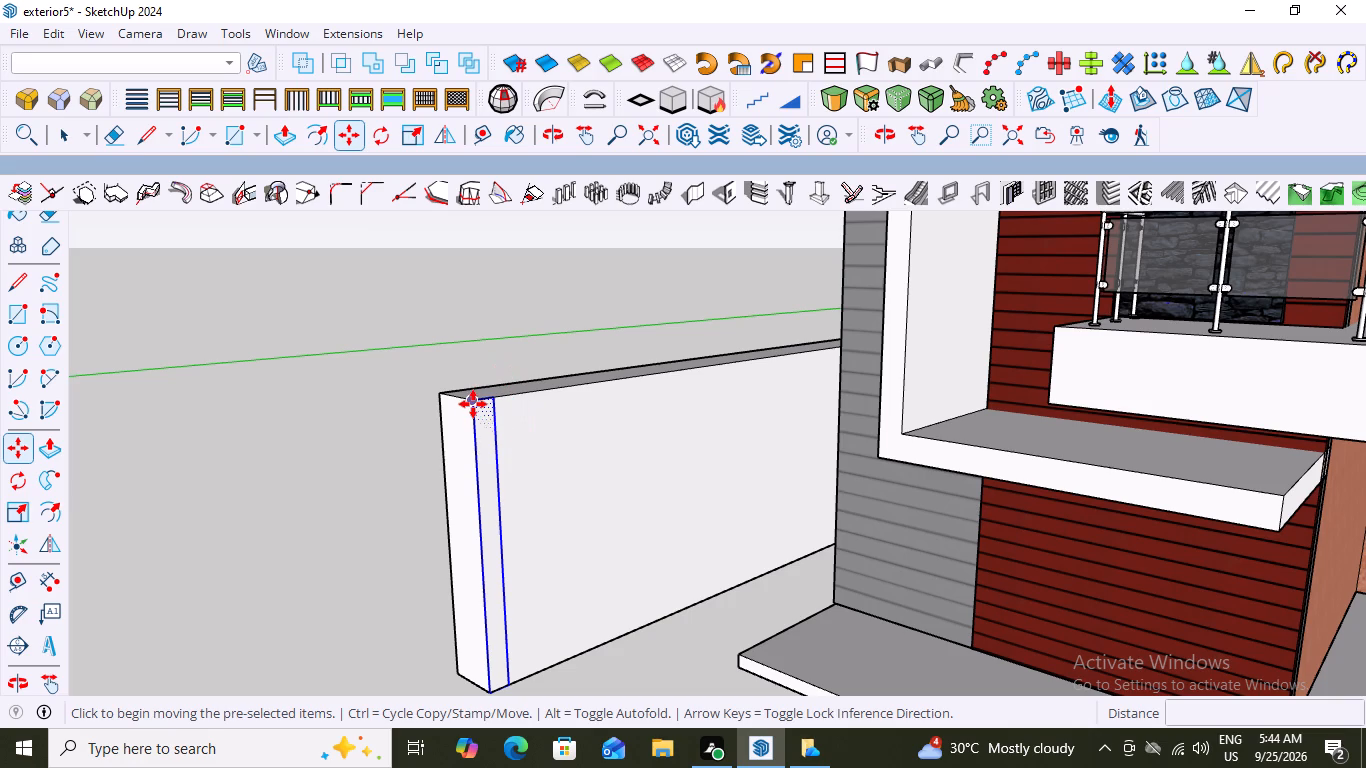
{"action": "left_click", "coordinate": [473, 404]}
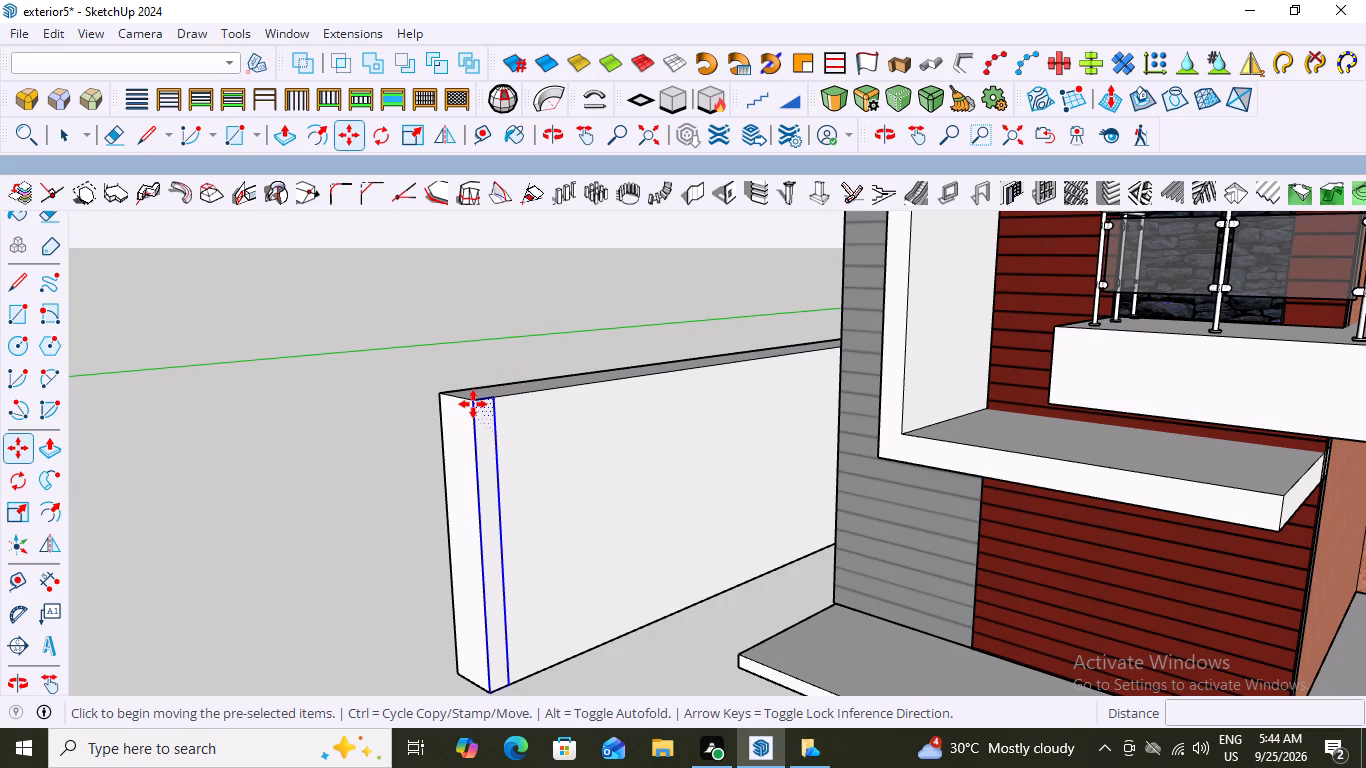
{"action": "scroll", "coordinate": [490, 428], "scroll_direction": "down", "scroll_amount": 9}
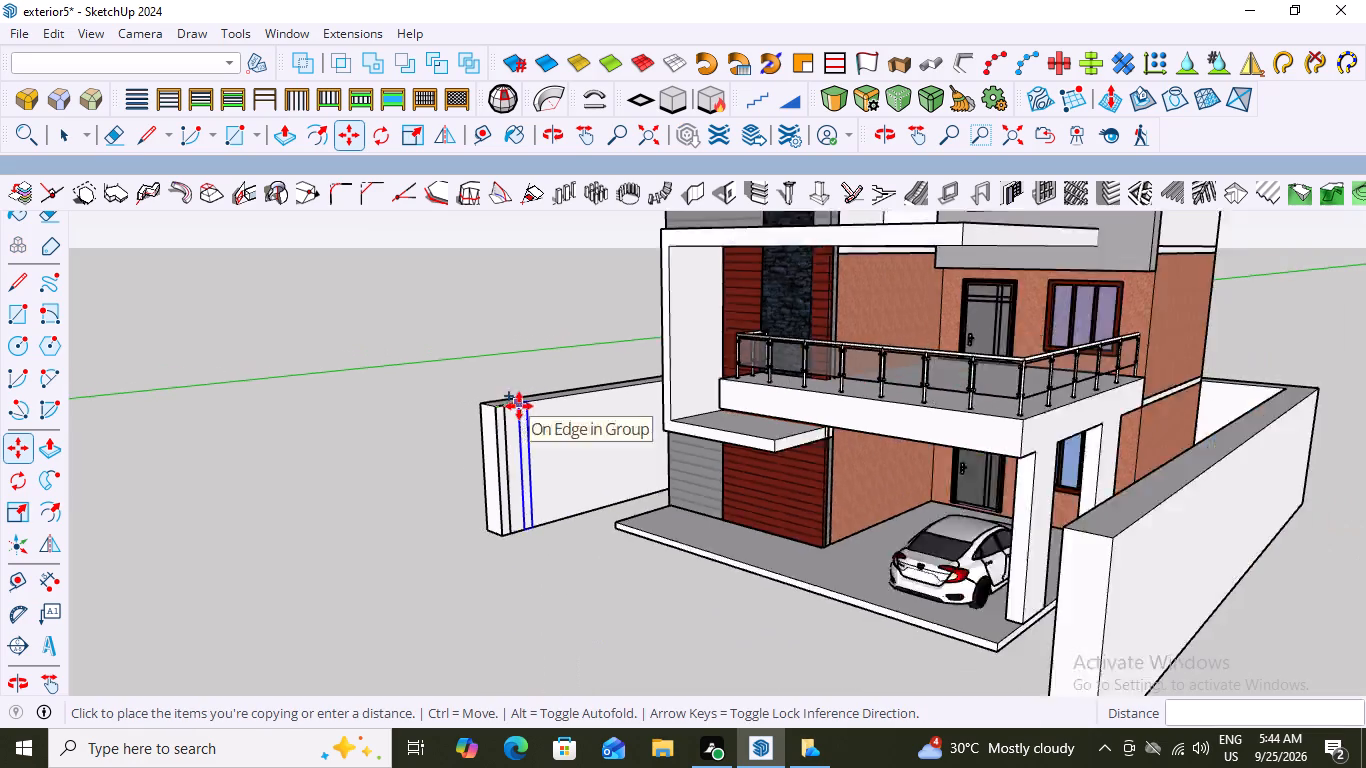
{"action": "scroll", "coordinate": [519, 406], "scroll_direction": "down", "scroll_amount": 5}
{"action": "middle_click_drag", "start_coordinate": [633, 501], "coordinate": [959, 542]}
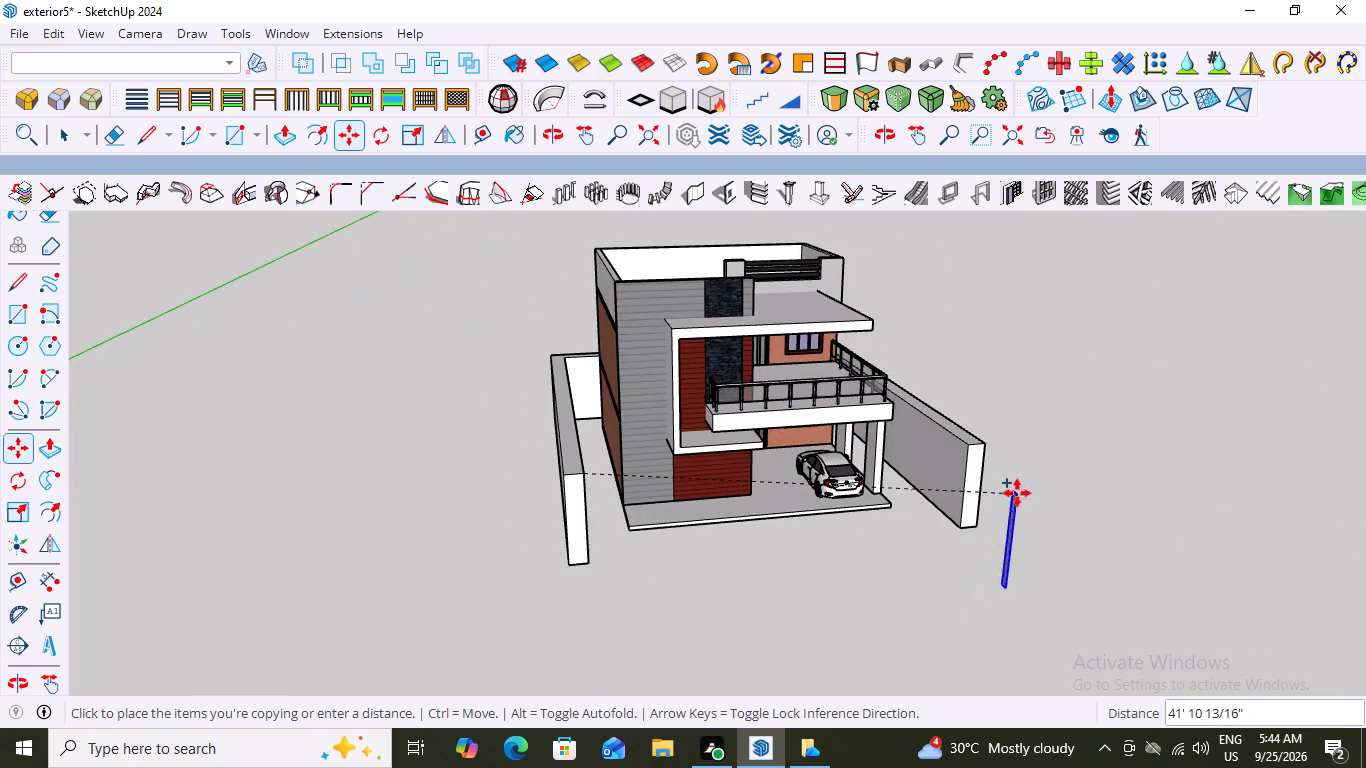
{"action": "scroll", "coordinate": [949, 467], "scroll_direction": "up", "scroll_amount": 13}
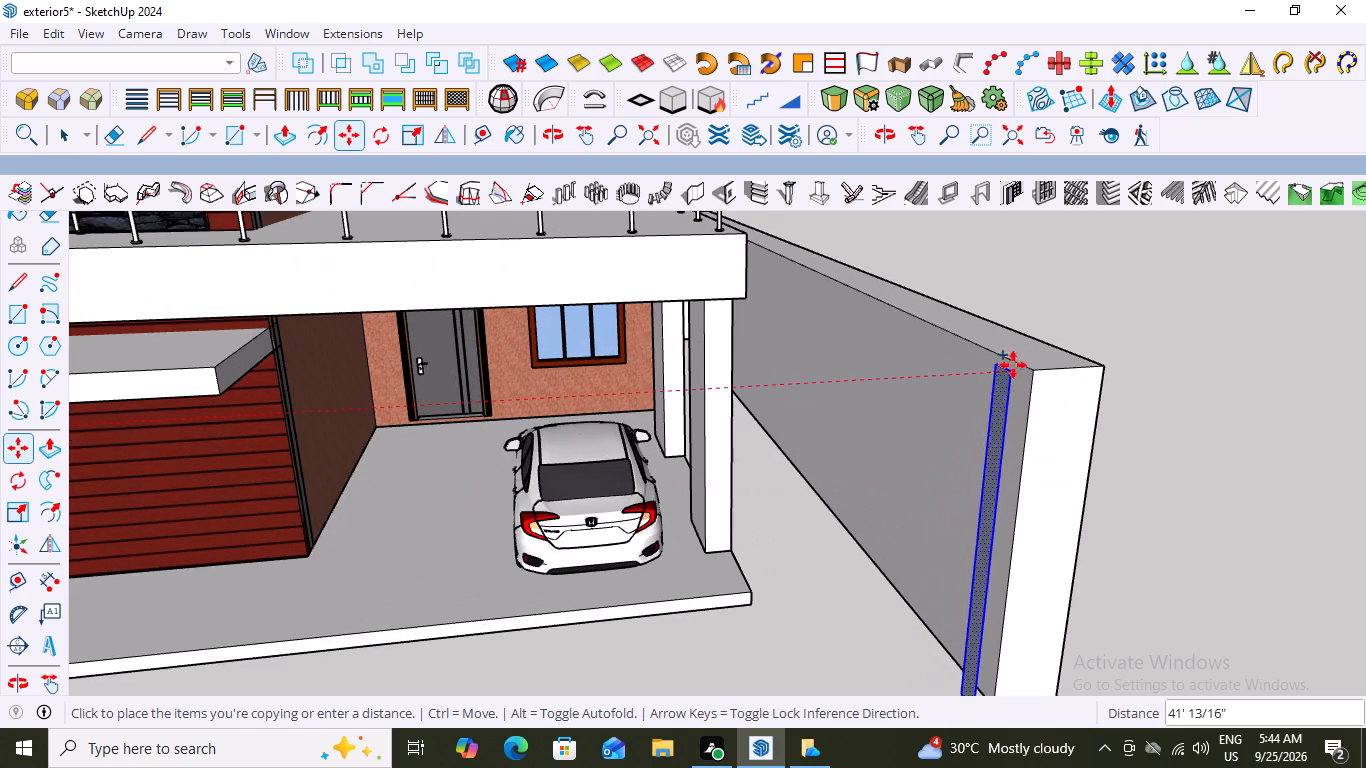
{"action": "scroll", "coordinate": [1033, 369], "scroll_direction": "up", "scroll_amount": 7}
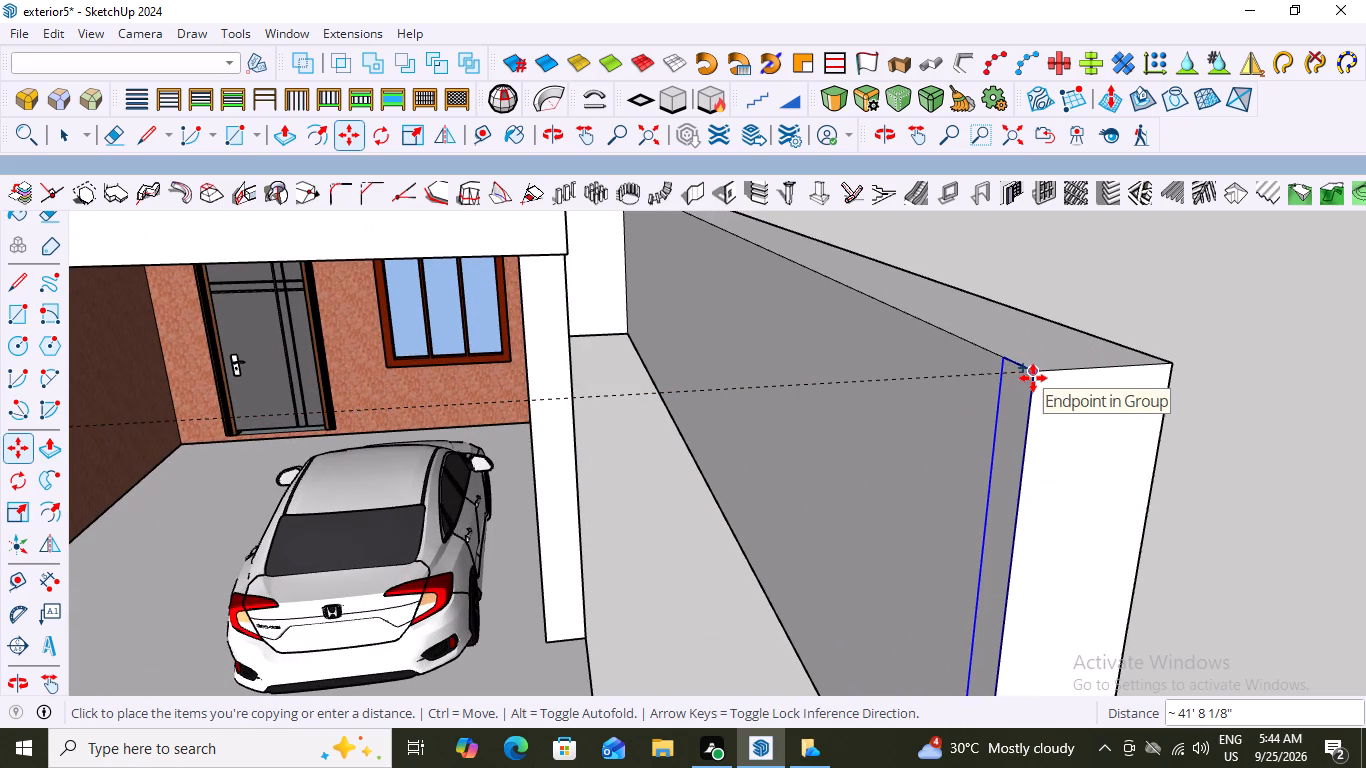
{"action": "left_click", "coordinate": [1033, 378]}
{"action": "key", "text": "space"}
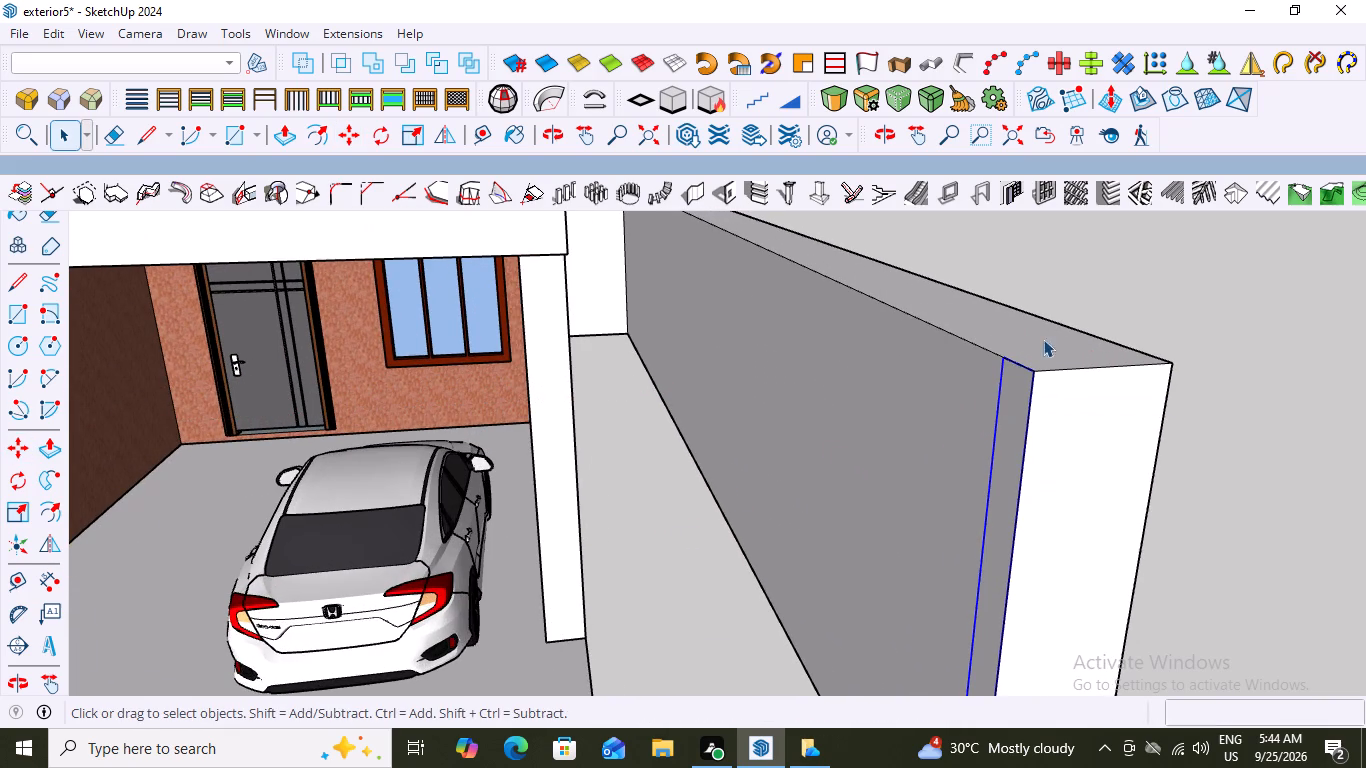
{"action": "scroll", "coordinate": [1043, 338], "scroll_direction": "down", "scroll_amount": 15}
{"action": "left_click", "coordinate": [978, 390]}
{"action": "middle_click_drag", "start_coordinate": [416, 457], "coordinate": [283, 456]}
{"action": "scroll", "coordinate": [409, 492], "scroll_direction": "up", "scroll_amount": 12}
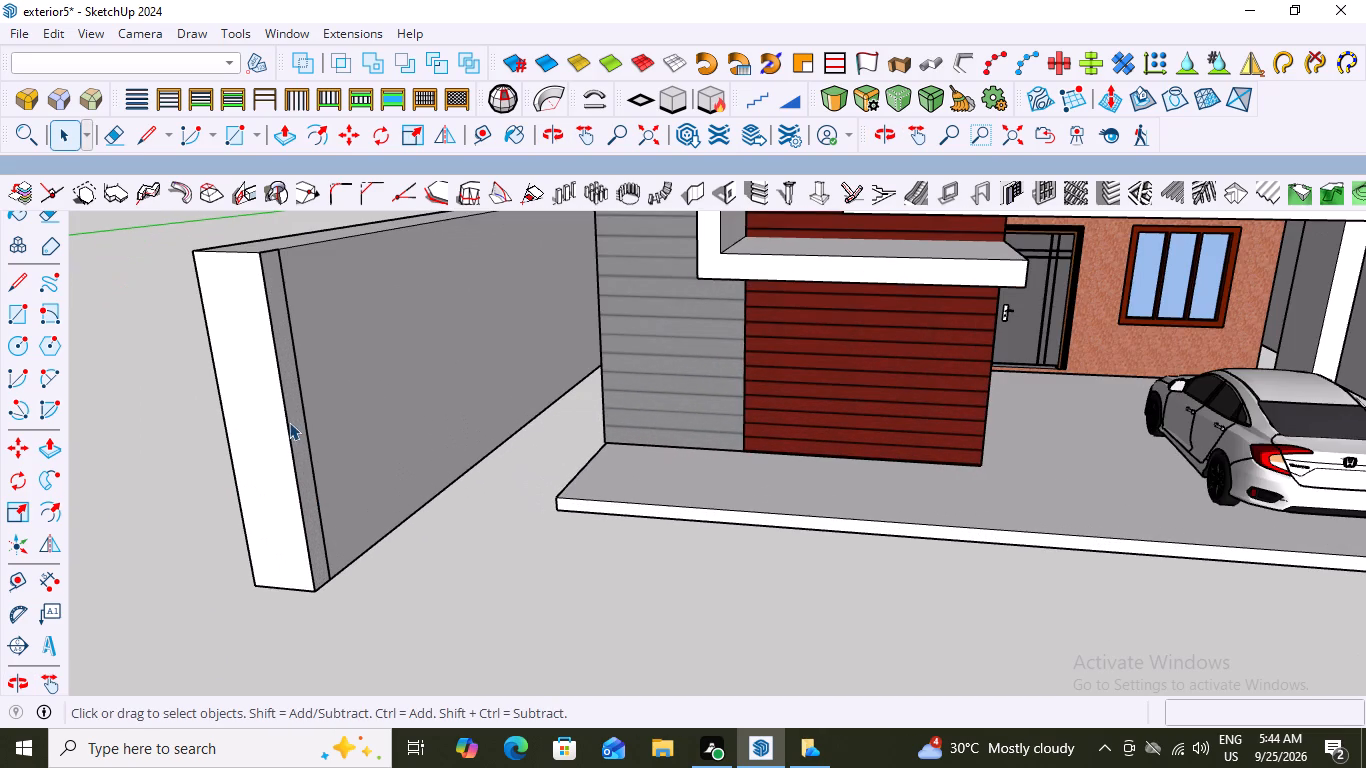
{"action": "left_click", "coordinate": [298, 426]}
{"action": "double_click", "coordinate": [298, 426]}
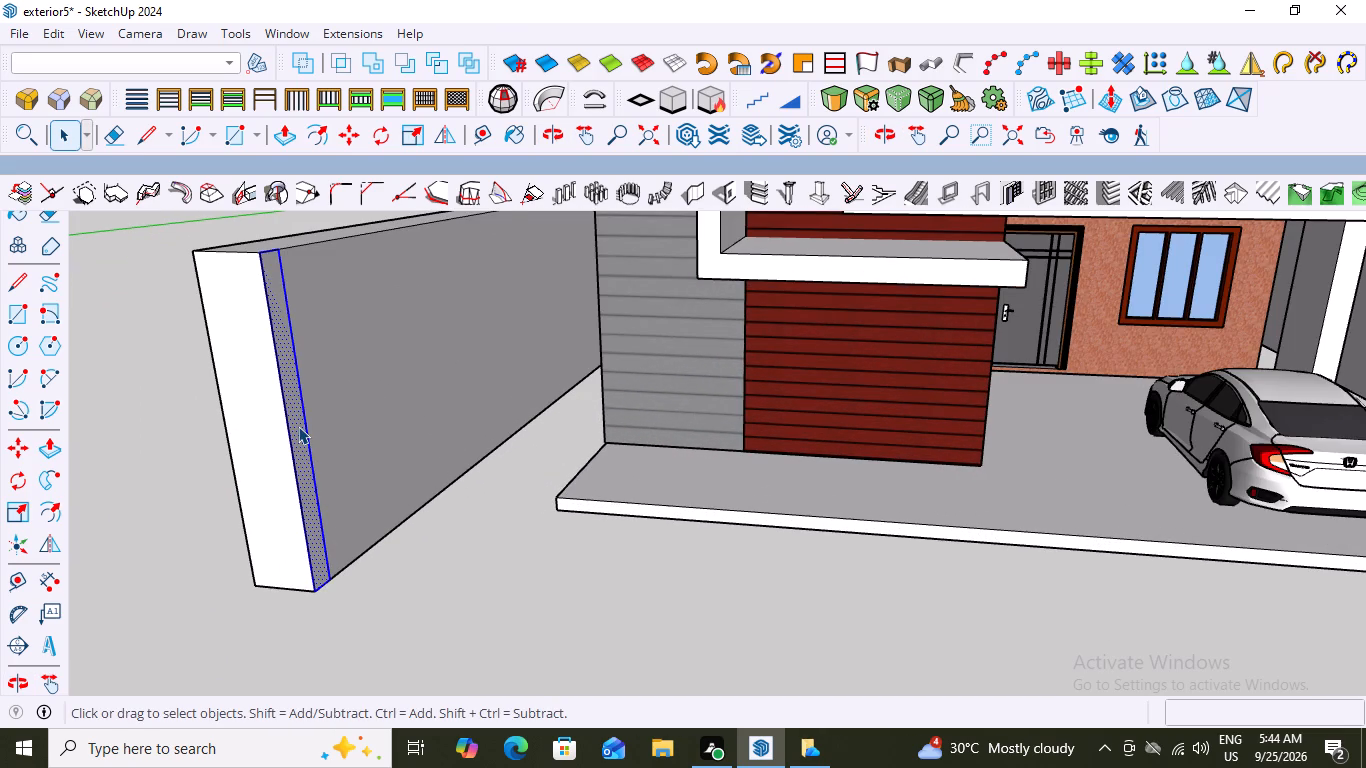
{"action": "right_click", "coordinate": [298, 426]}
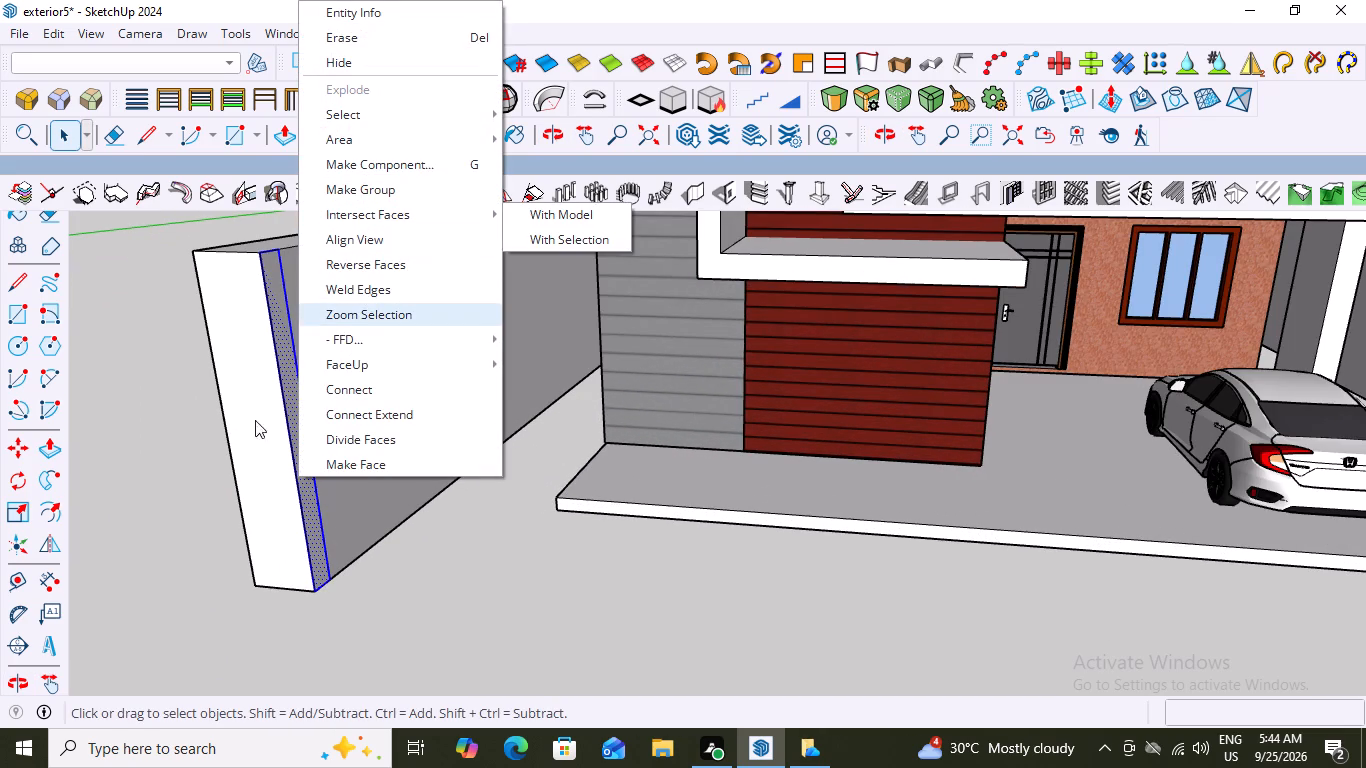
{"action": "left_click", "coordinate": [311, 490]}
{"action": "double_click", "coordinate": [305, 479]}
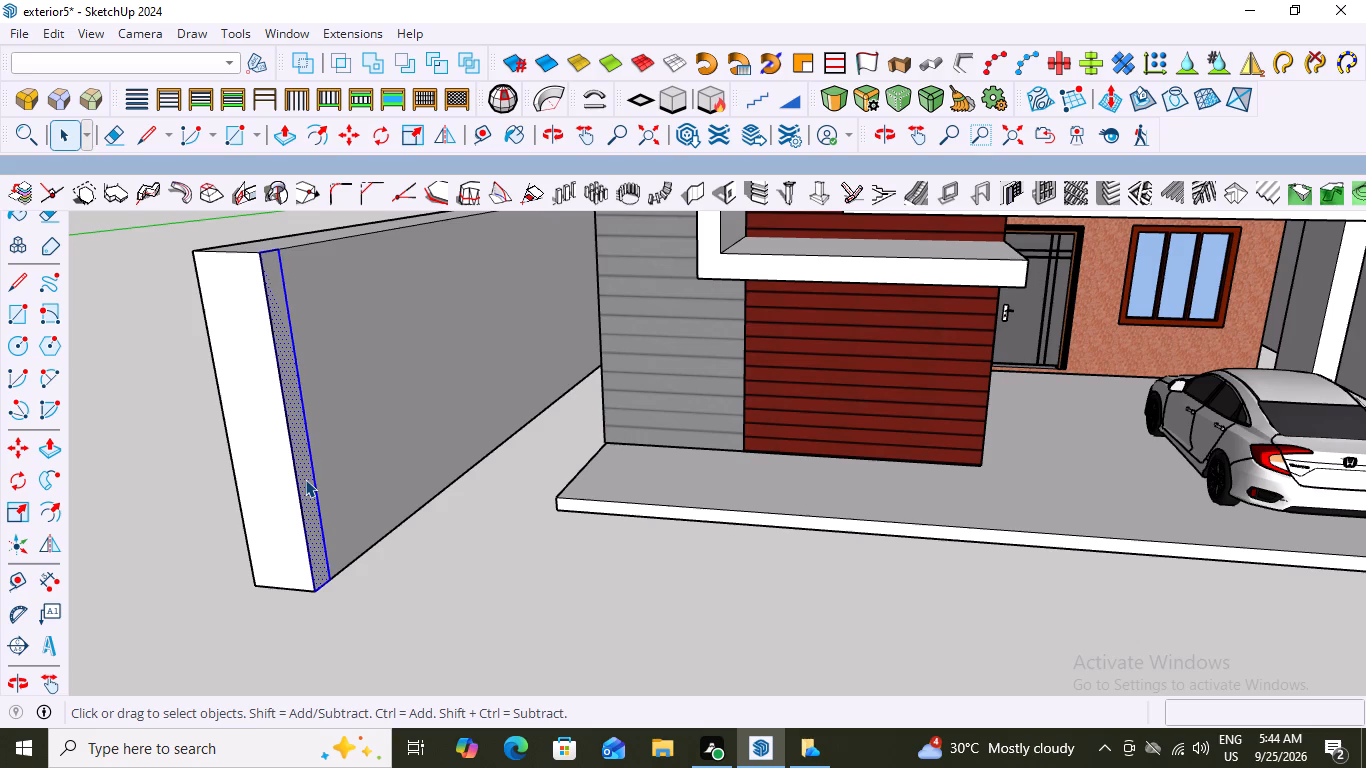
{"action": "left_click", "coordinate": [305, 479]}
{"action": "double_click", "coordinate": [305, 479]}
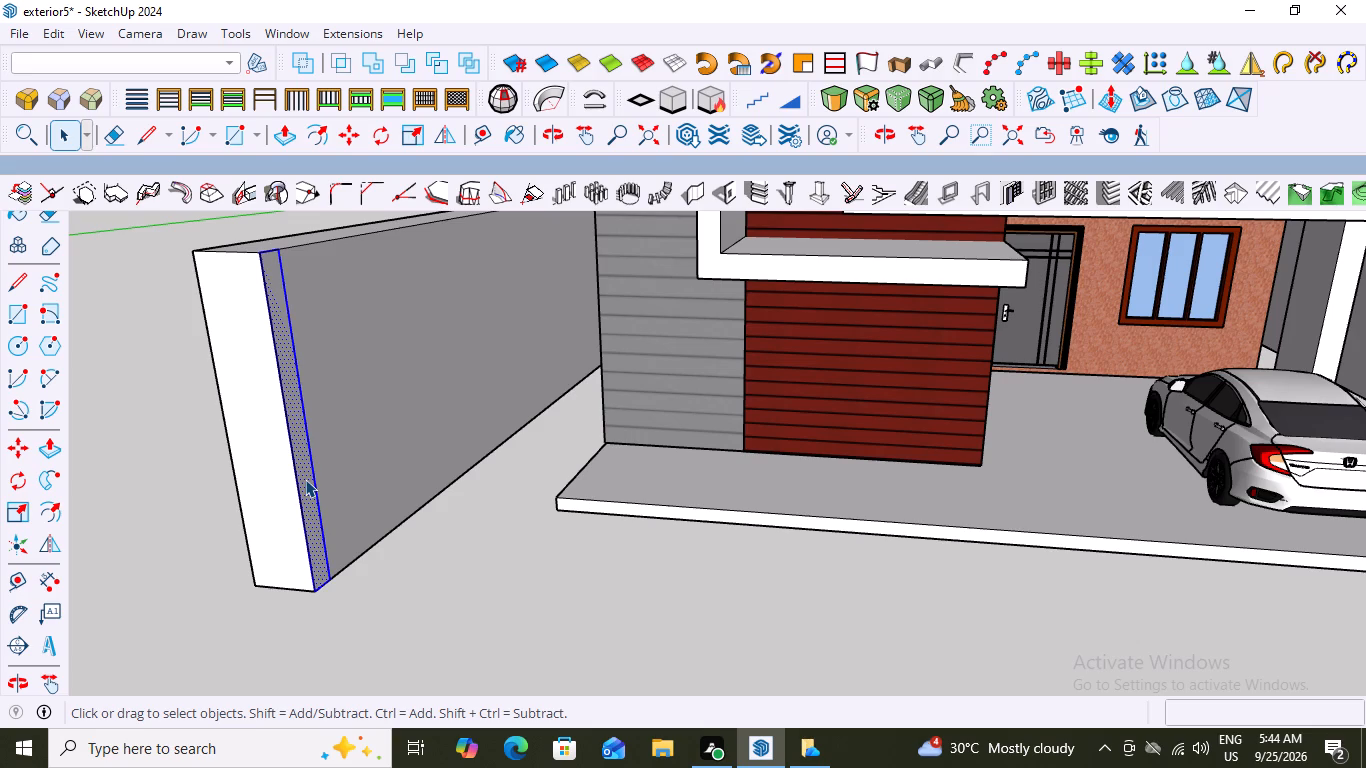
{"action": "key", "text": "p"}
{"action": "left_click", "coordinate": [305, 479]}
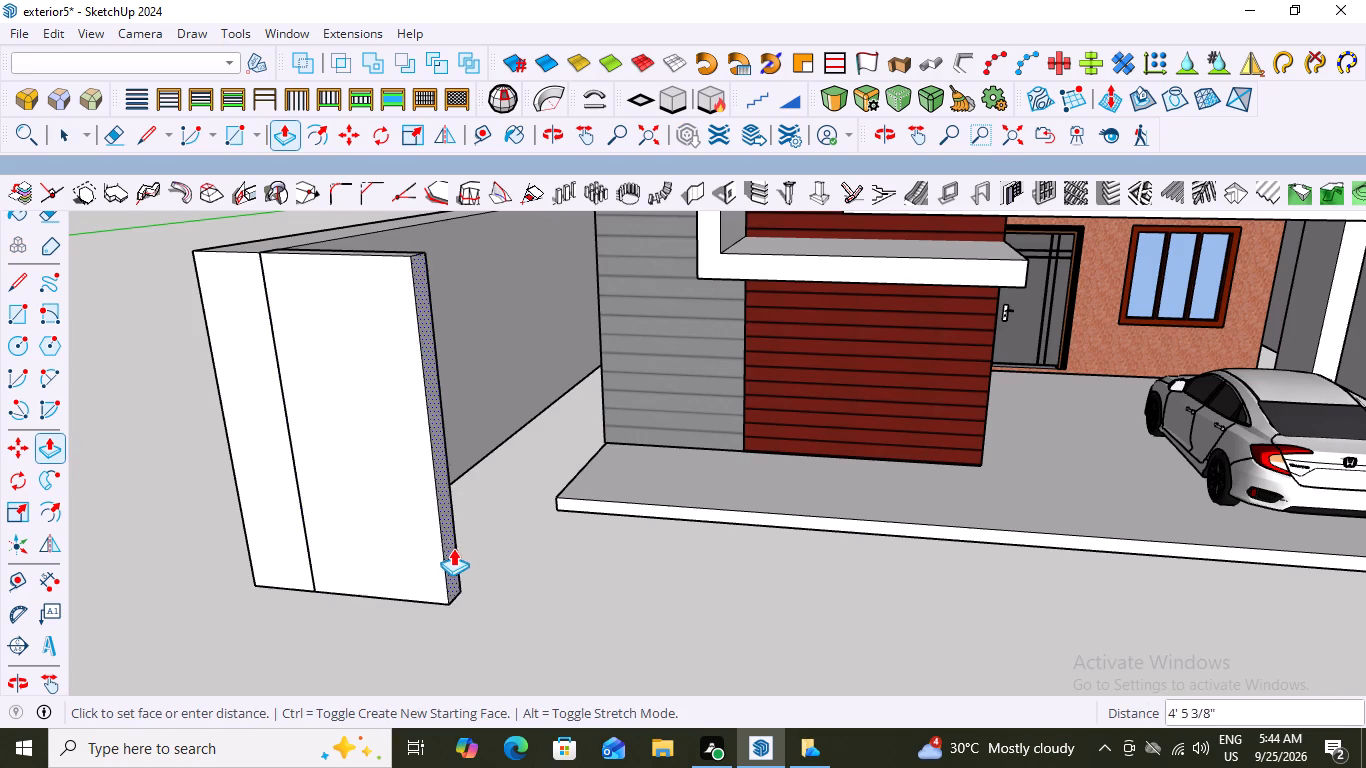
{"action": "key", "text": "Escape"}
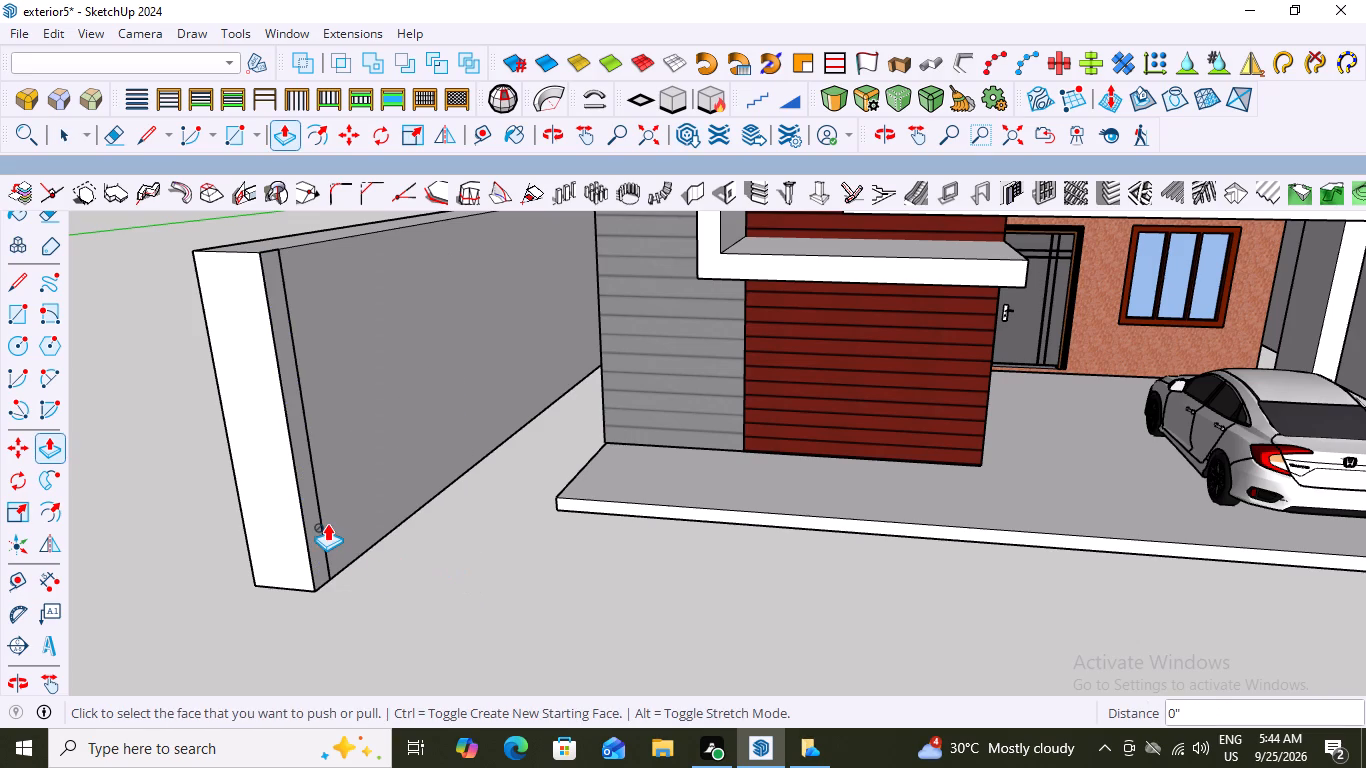
Group the 9" strip face and its edges on the wall beside the grey-clad corner.
{"action": "key", "text": "space"}
{"action": "double_click", "coordinate": [309, 504]}
{"action": "right_click", "coordinate": [309, 504]}
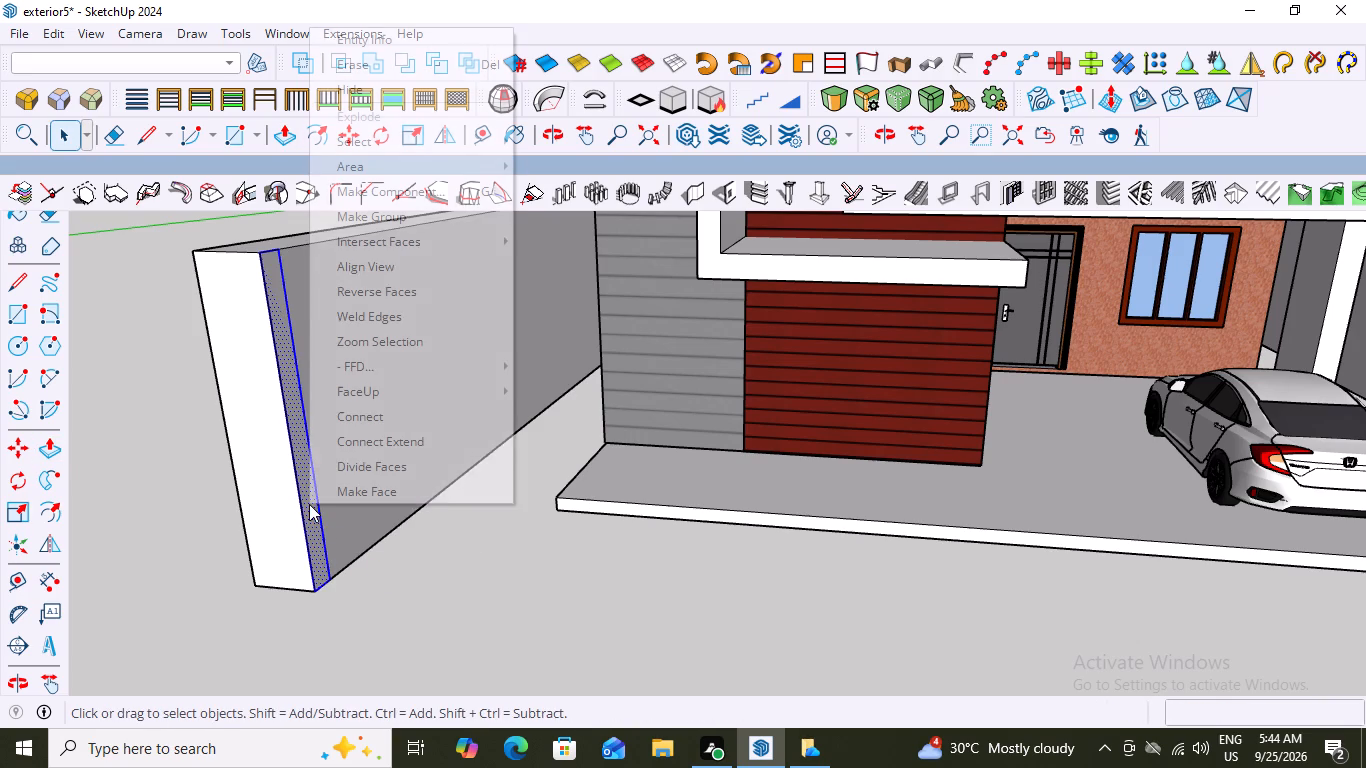
{"action": "left_click", "coordinate": [354, 219]}
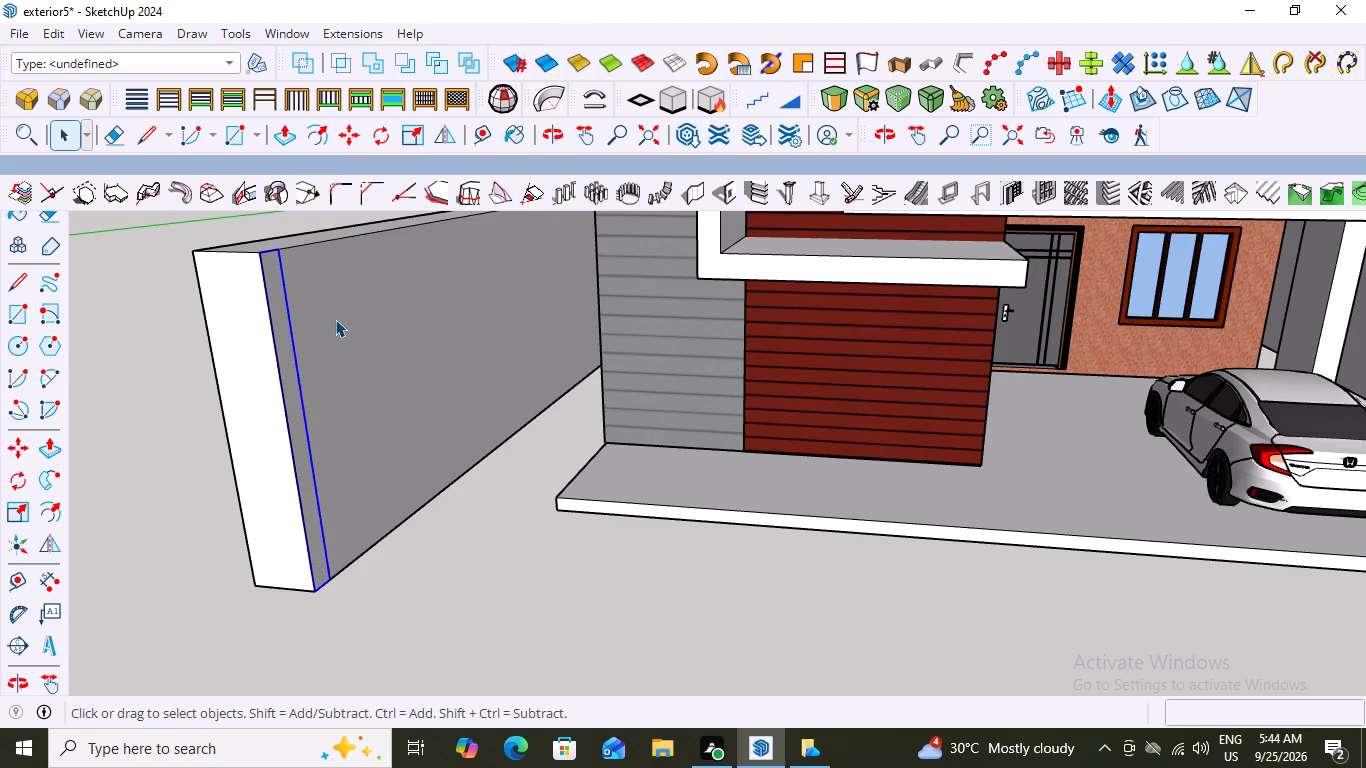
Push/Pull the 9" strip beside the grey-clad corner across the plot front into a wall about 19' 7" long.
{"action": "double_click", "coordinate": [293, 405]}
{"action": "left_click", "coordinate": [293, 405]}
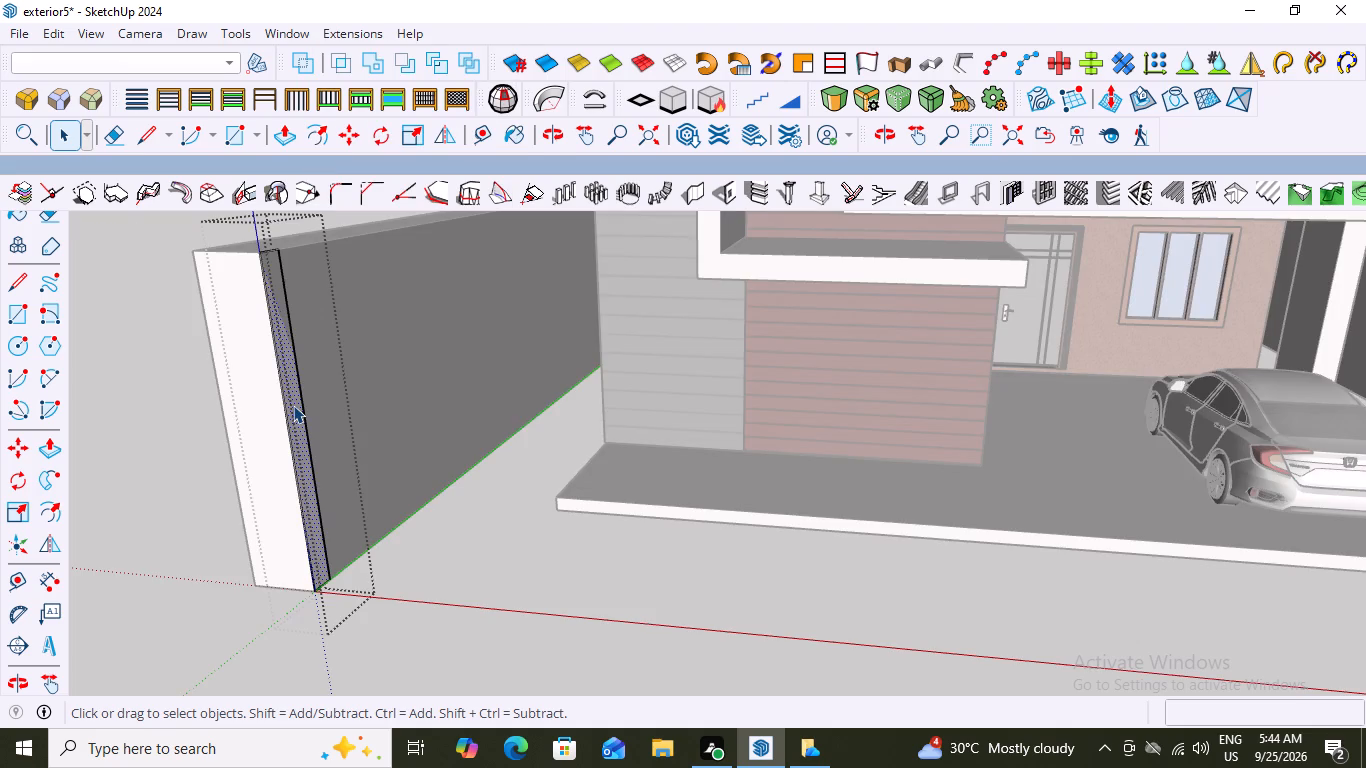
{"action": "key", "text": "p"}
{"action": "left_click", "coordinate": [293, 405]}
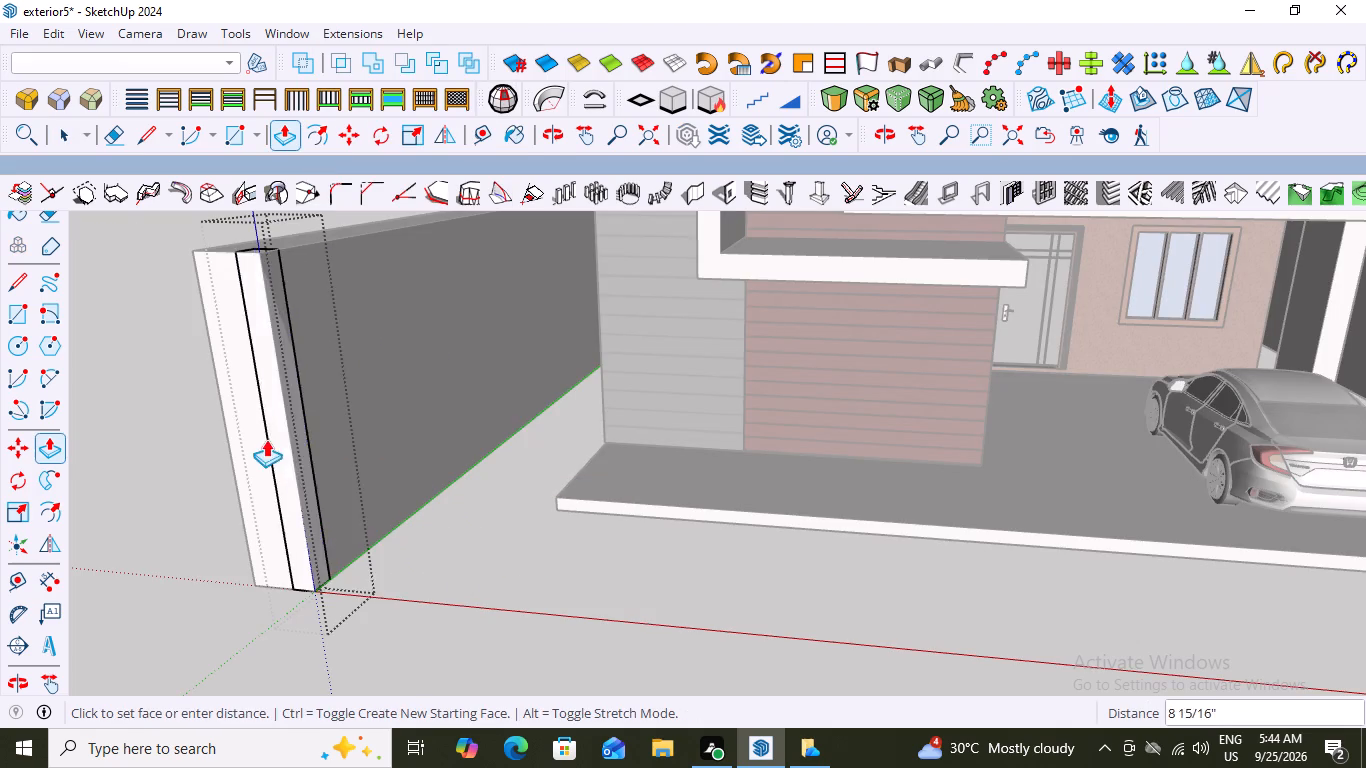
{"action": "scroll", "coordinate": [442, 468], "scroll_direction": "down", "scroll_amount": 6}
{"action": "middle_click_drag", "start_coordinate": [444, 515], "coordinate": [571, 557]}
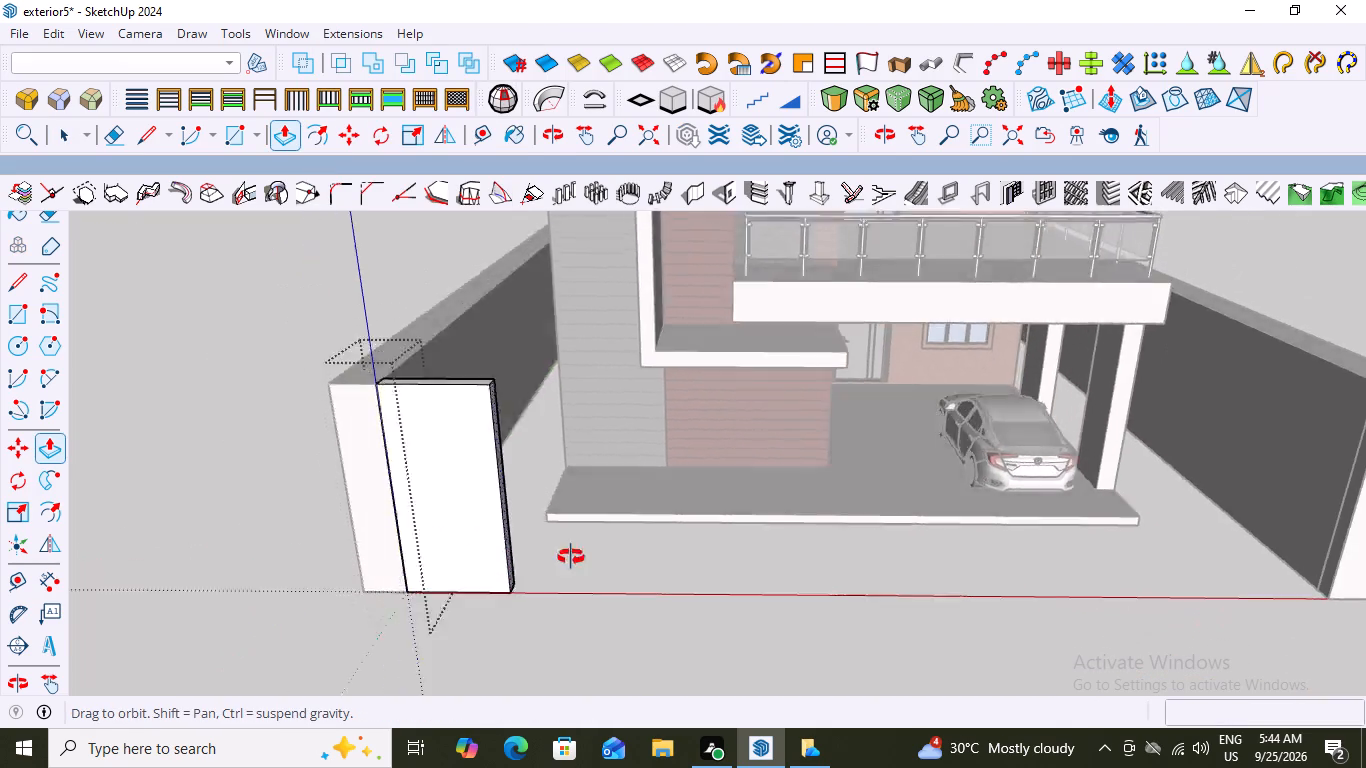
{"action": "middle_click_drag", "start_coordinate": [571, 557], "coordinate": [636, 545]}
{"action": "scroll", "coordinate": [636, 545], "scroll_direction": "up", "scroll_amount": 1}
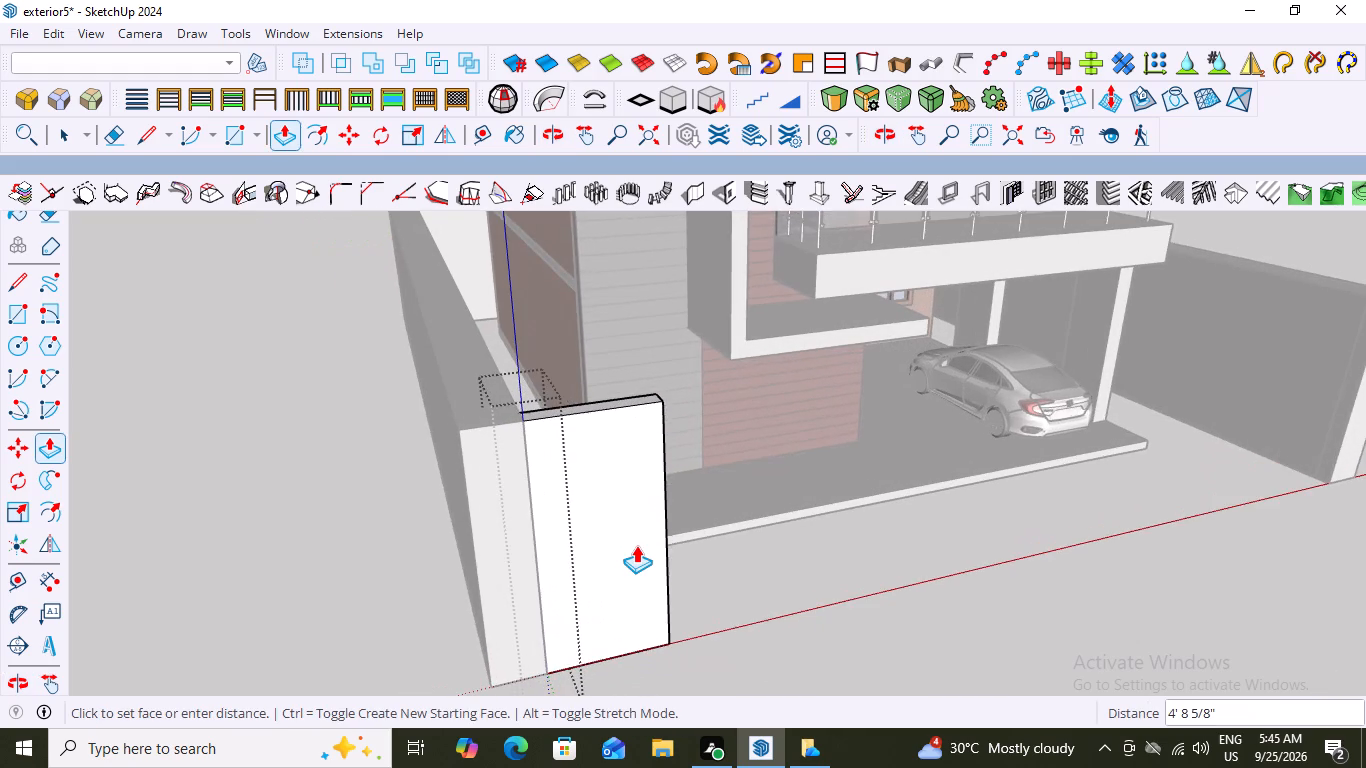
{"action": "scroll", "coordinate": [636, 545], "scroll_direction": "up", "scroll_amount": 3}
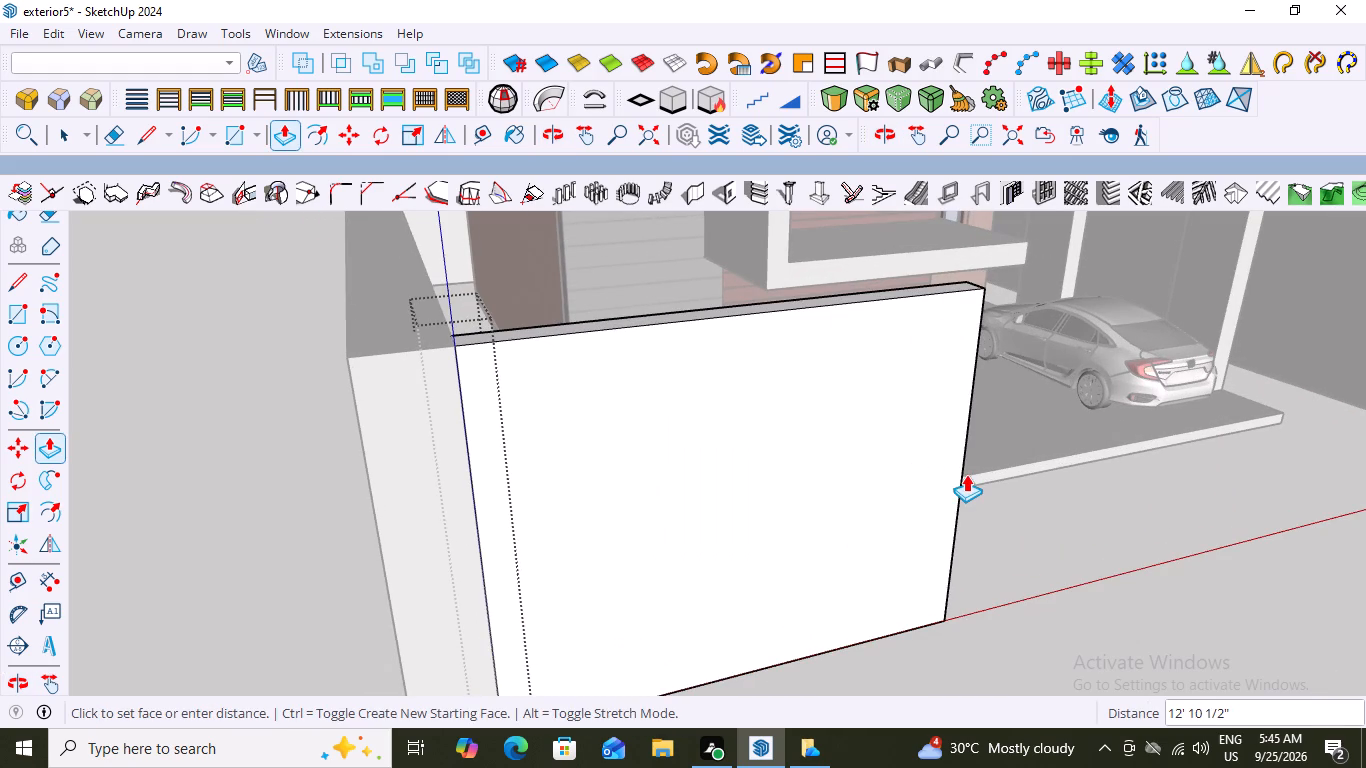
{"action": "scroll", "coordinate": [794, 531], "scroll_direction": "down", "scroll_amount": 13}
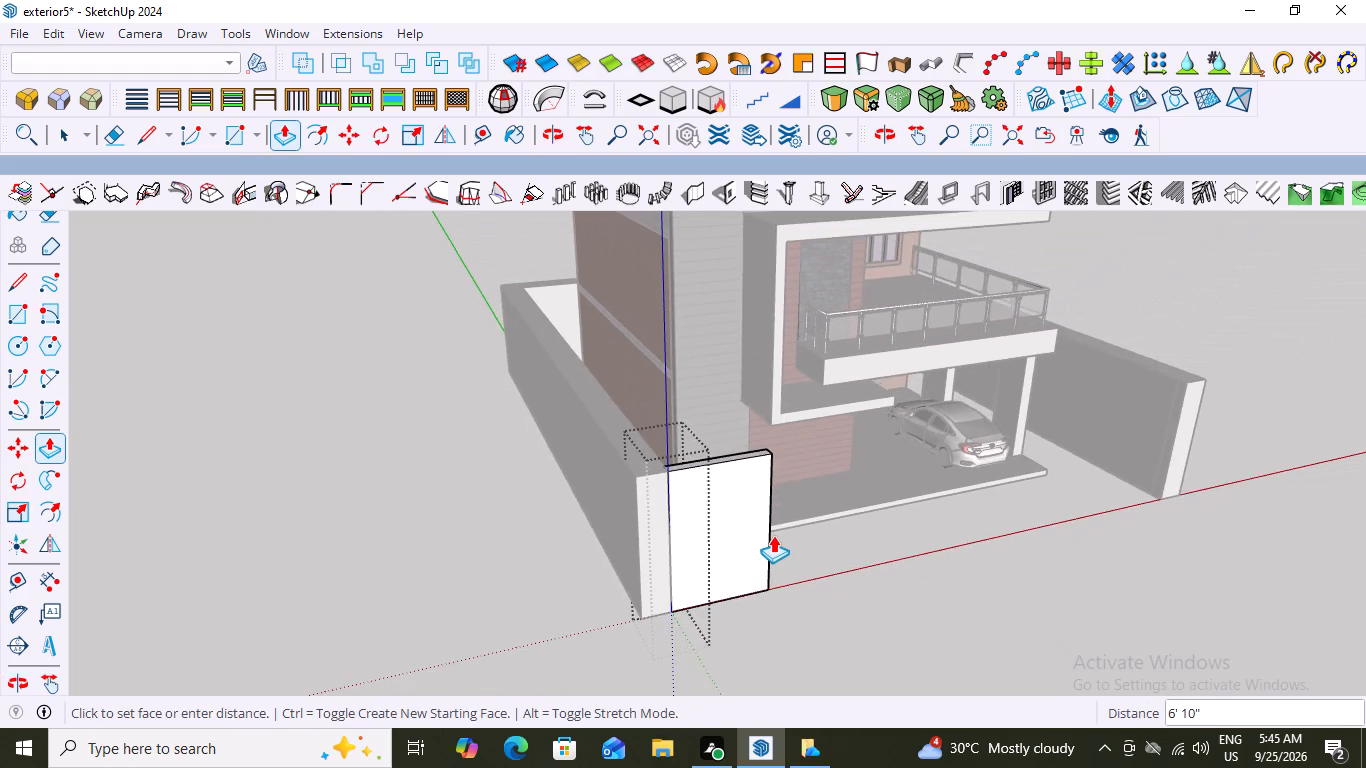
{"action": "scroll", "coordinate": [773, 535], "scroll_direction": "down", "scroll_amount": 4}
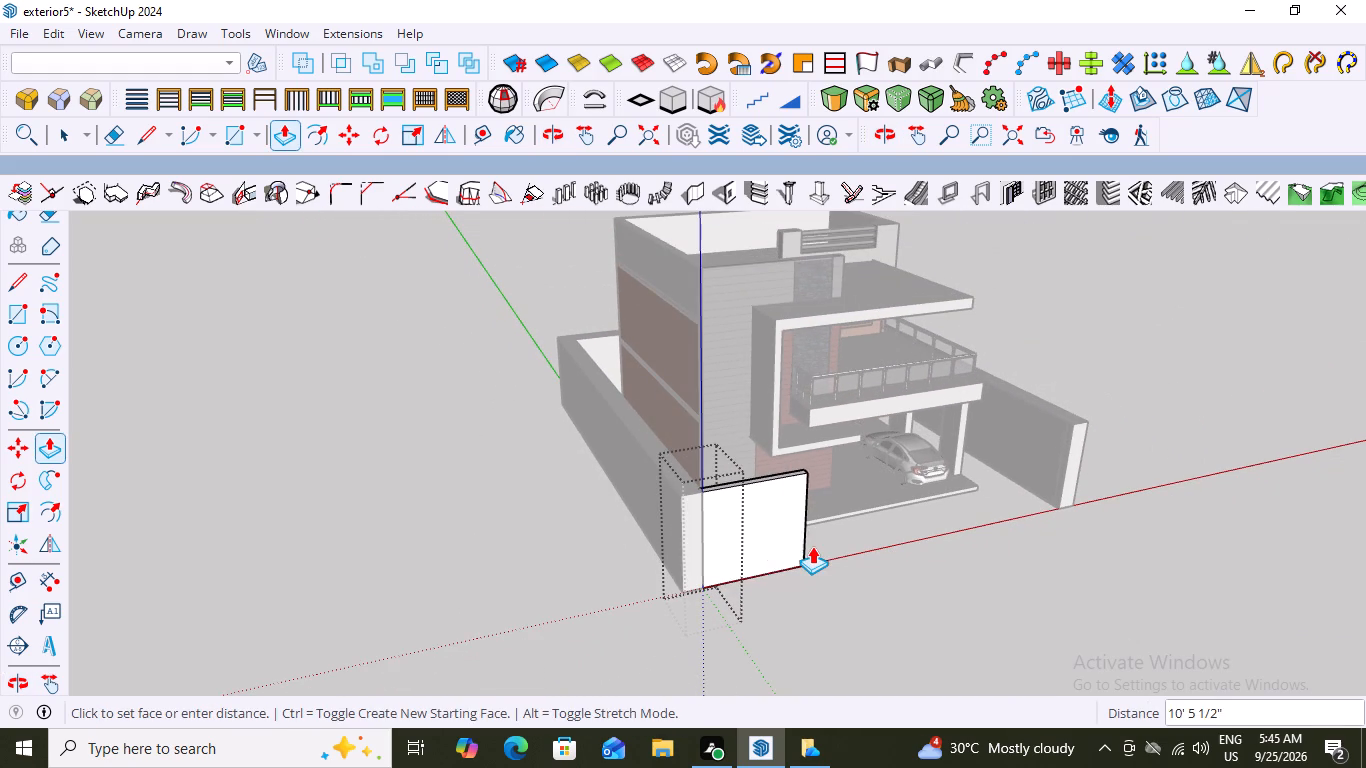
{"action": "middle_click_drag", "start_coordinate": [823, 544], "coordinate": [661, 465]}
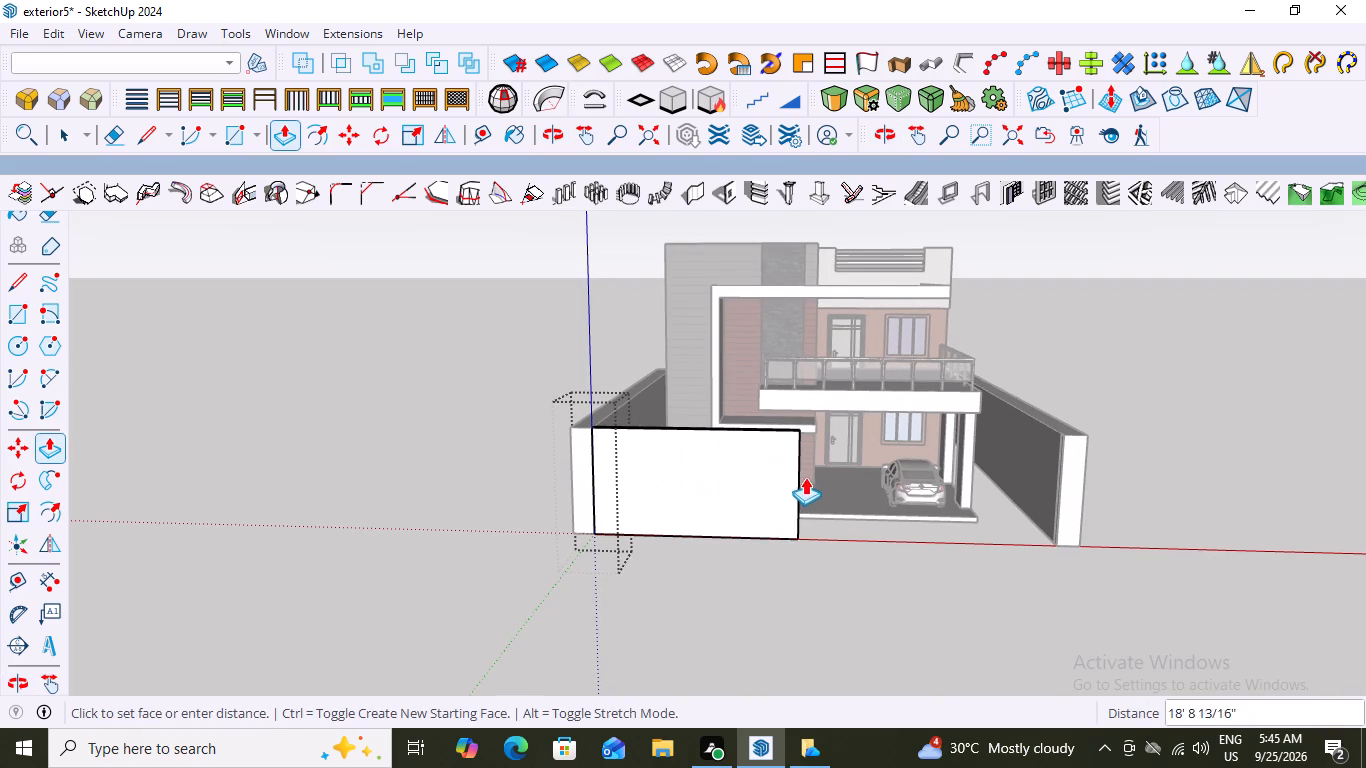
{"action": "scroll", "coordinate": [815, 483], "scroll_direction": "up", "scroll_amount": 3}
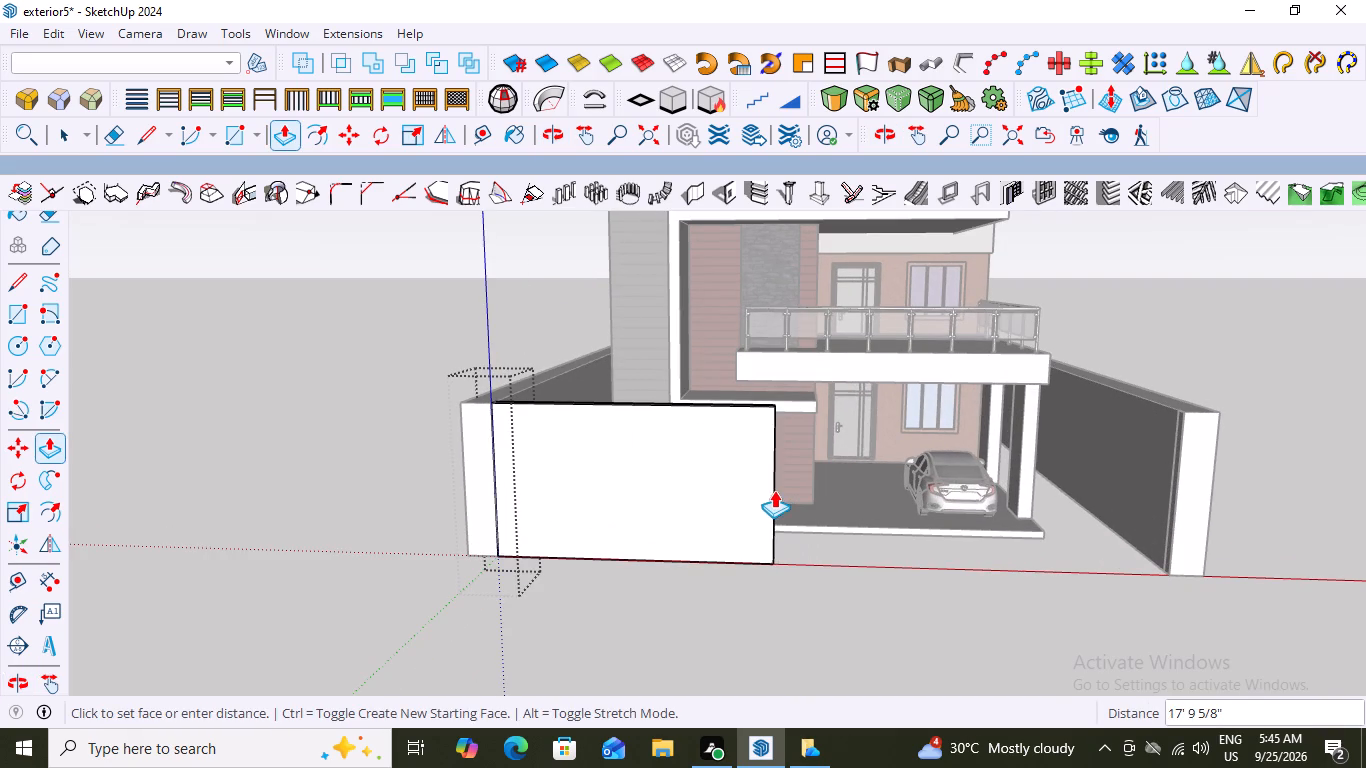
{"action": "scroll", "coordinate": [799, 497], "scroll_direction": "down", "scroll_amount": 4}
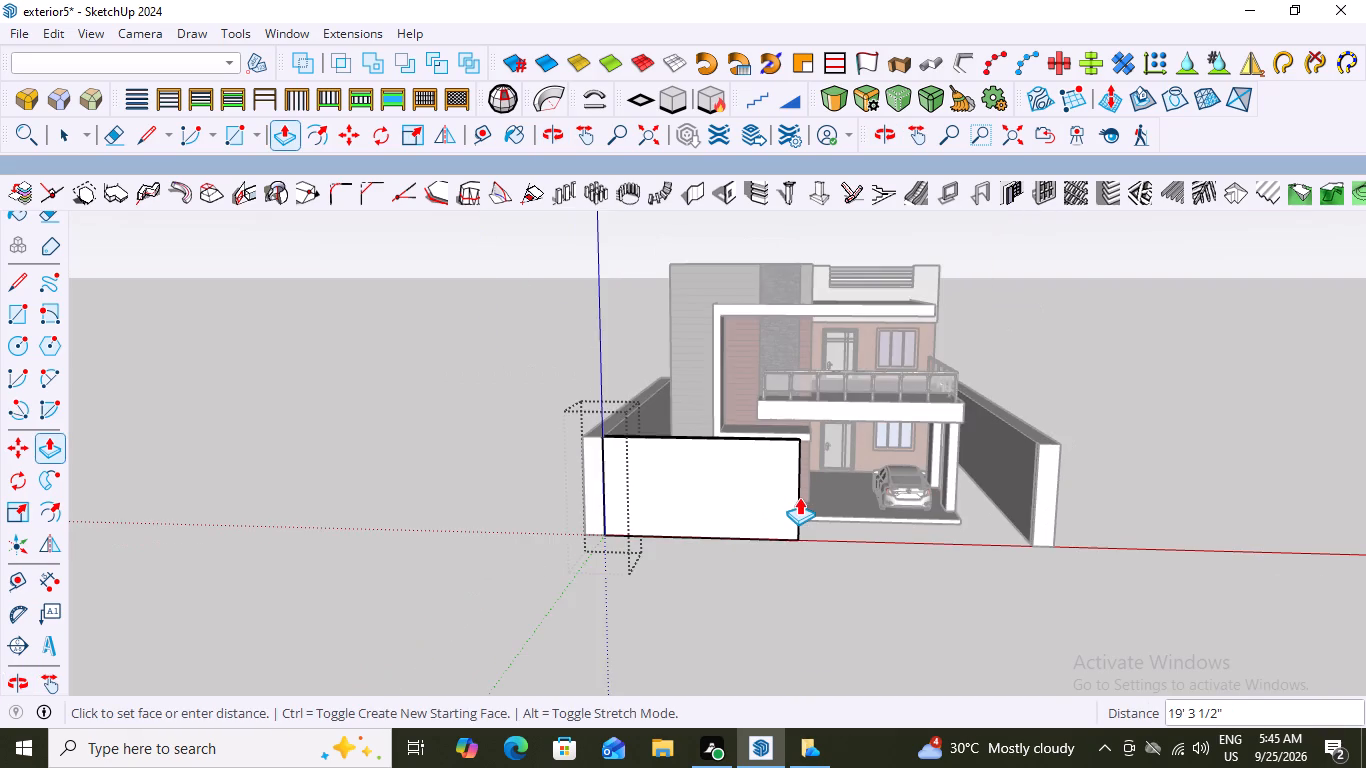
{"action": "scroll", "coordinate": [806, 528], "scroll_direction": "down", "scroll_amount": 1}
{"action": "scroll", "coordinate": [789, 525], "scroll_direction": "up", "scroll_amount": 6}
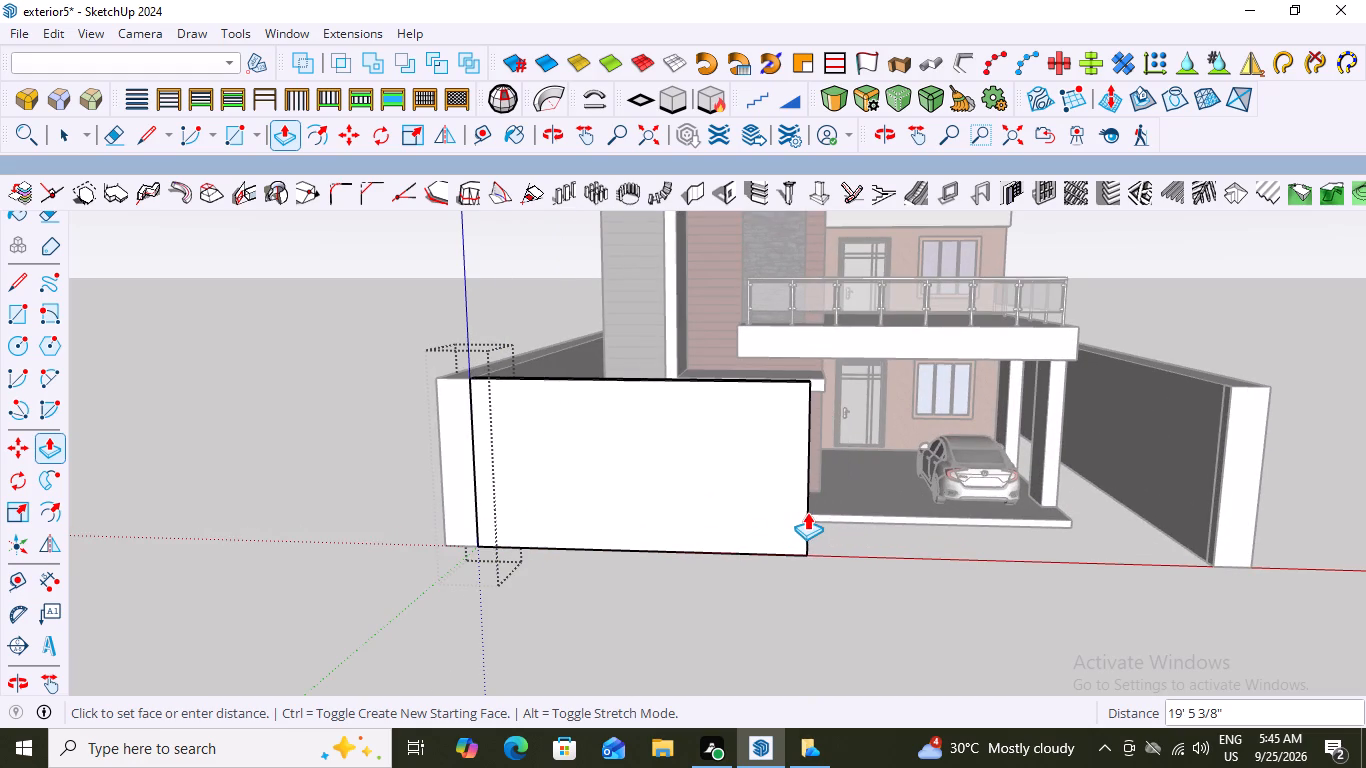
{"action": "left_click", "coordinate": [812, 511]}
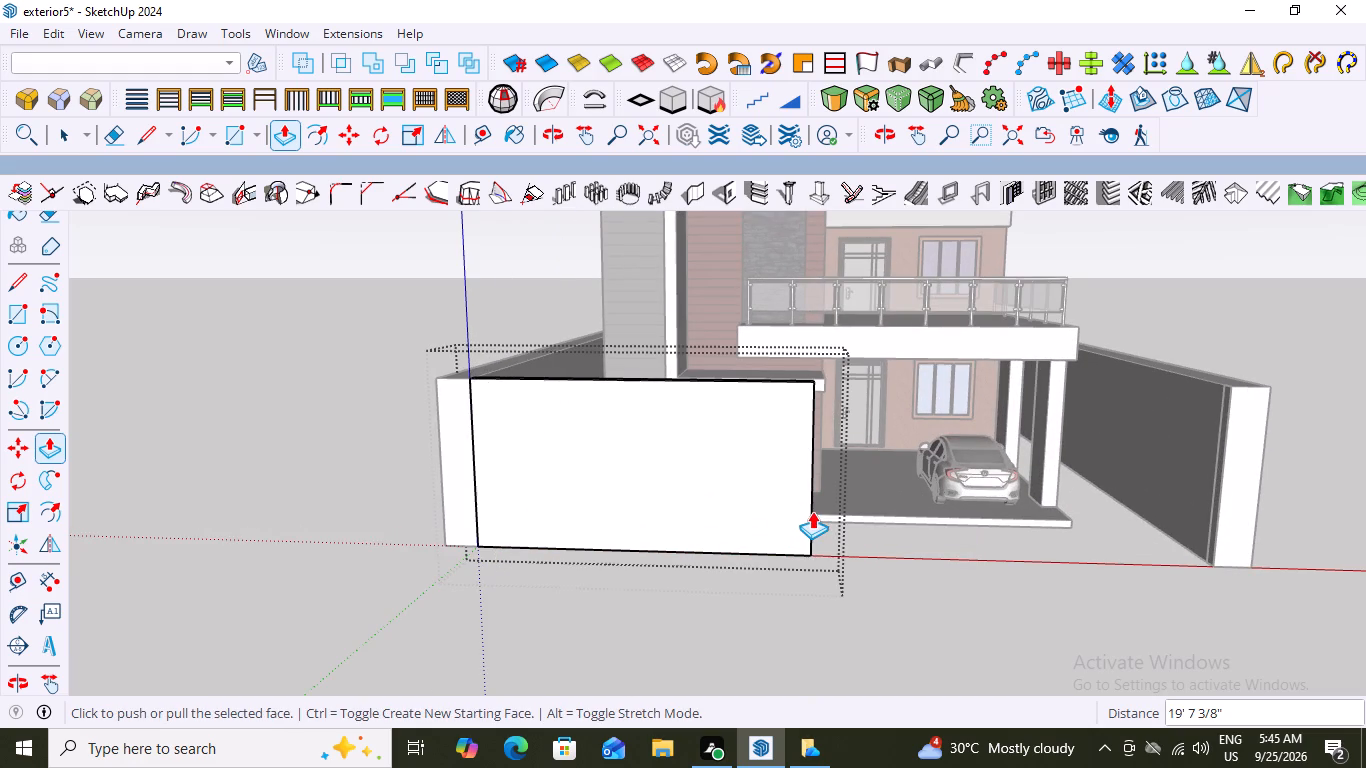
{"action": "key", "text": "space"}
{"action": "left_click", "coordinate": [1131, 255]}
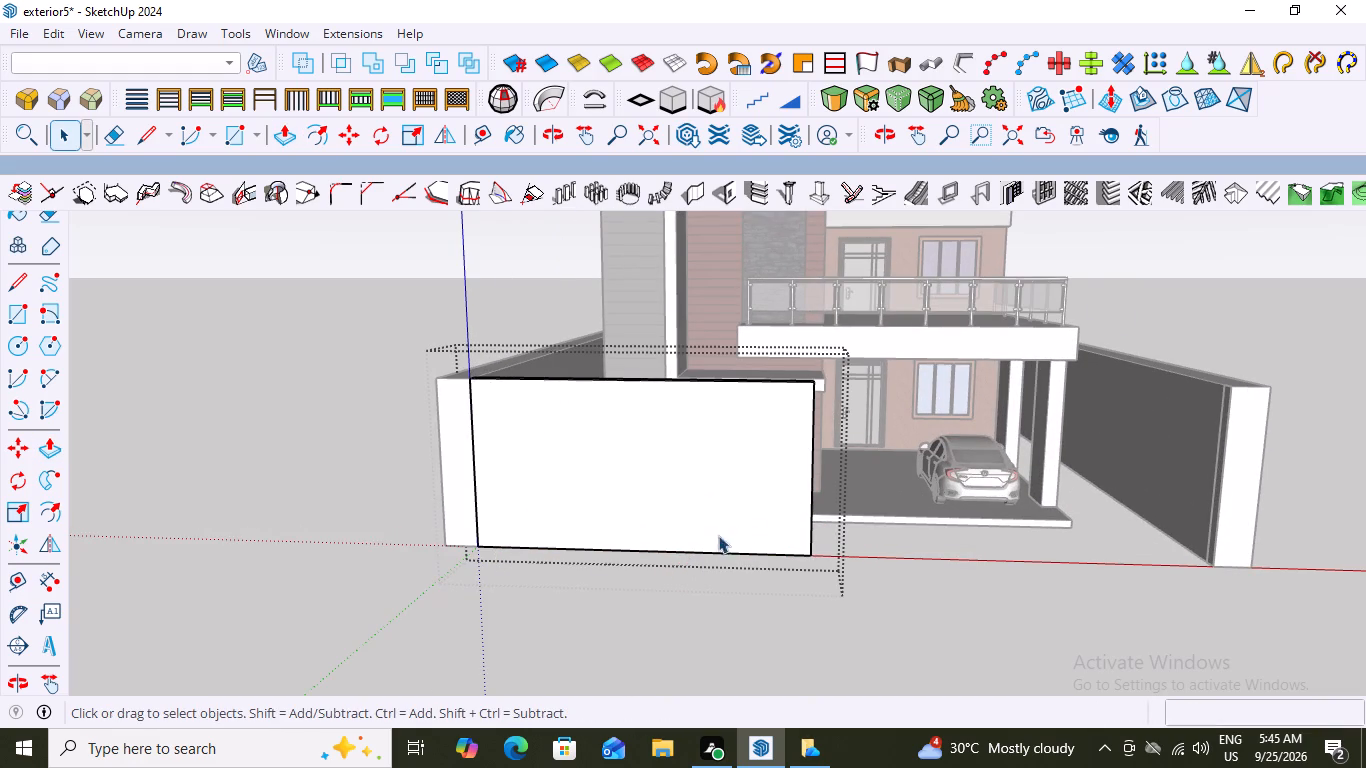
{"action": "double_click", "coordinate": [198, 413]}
Examine the front wall section against the house and side walls from several angles.
{"action": "middle_click_drag", "start_coordinate": [329, 488], "coordinate": [500, 529]}
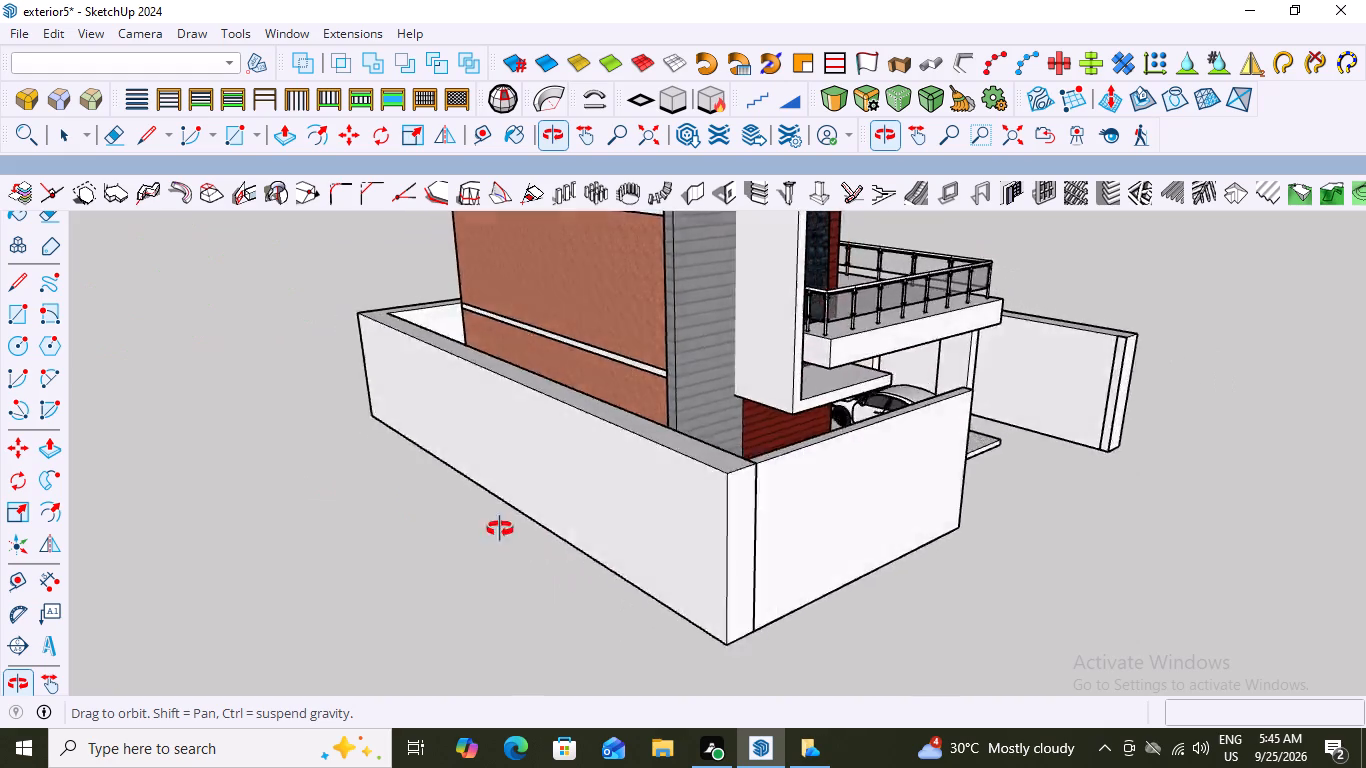
{"action": "middle_click_drag", "start_coordinate": [500, 529], "coordinate": [355, 564]}
{"action": "scroll", "coordinate": [362, 497], "scroll_direction": "down", "scroll_amount": 2}
{"action": "scroll", "coordinate": [536, 465], "scroll_direction": "down", "scroll_amount": 5}
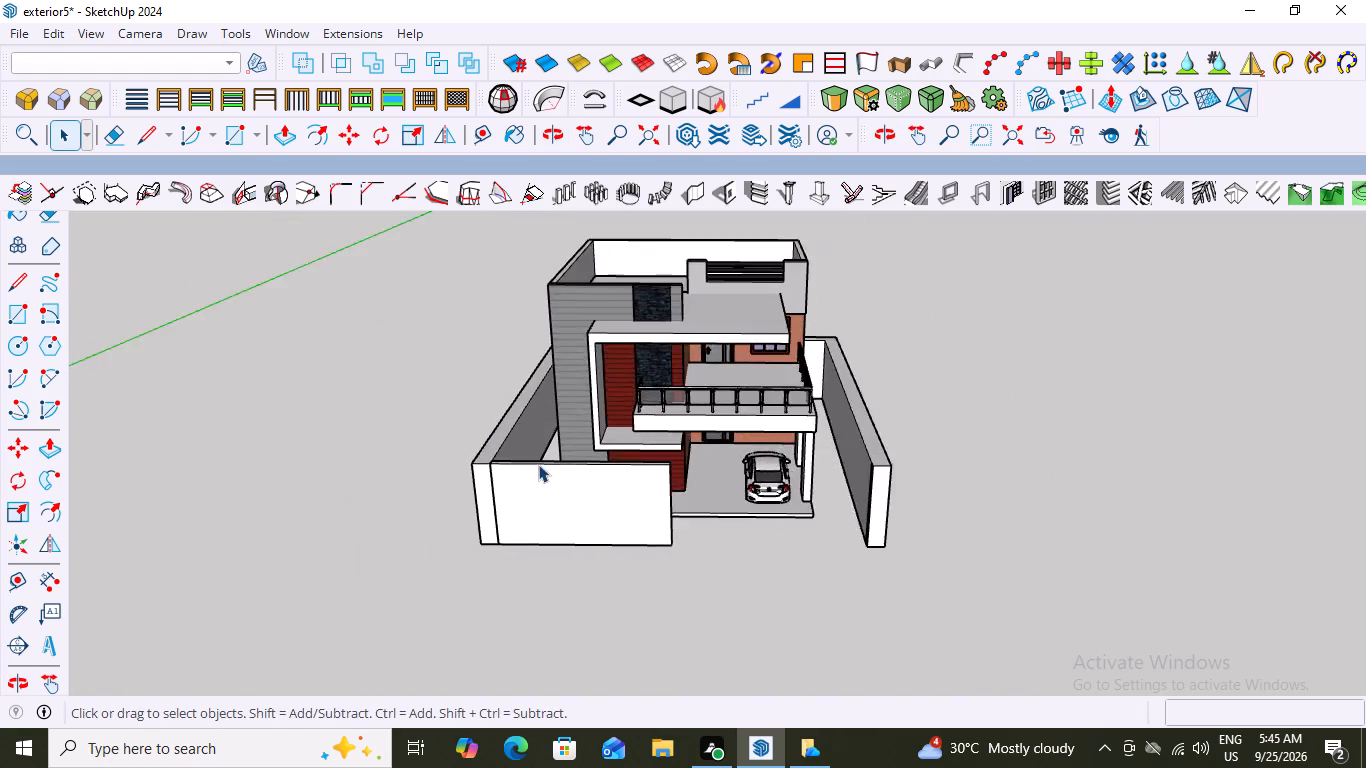
{"action": "scroll", "coordinate": [538, 464], "scroll_direction": "down", "scroll_amount": 4}
{"action": "middle_click_drag", "start_coordinate": [653, 357], "coordinate": [663, 254]}
{"action": "scroll", "coordinate": [590, 437], "scroll_direction": "up", "scroll_amount": 3}
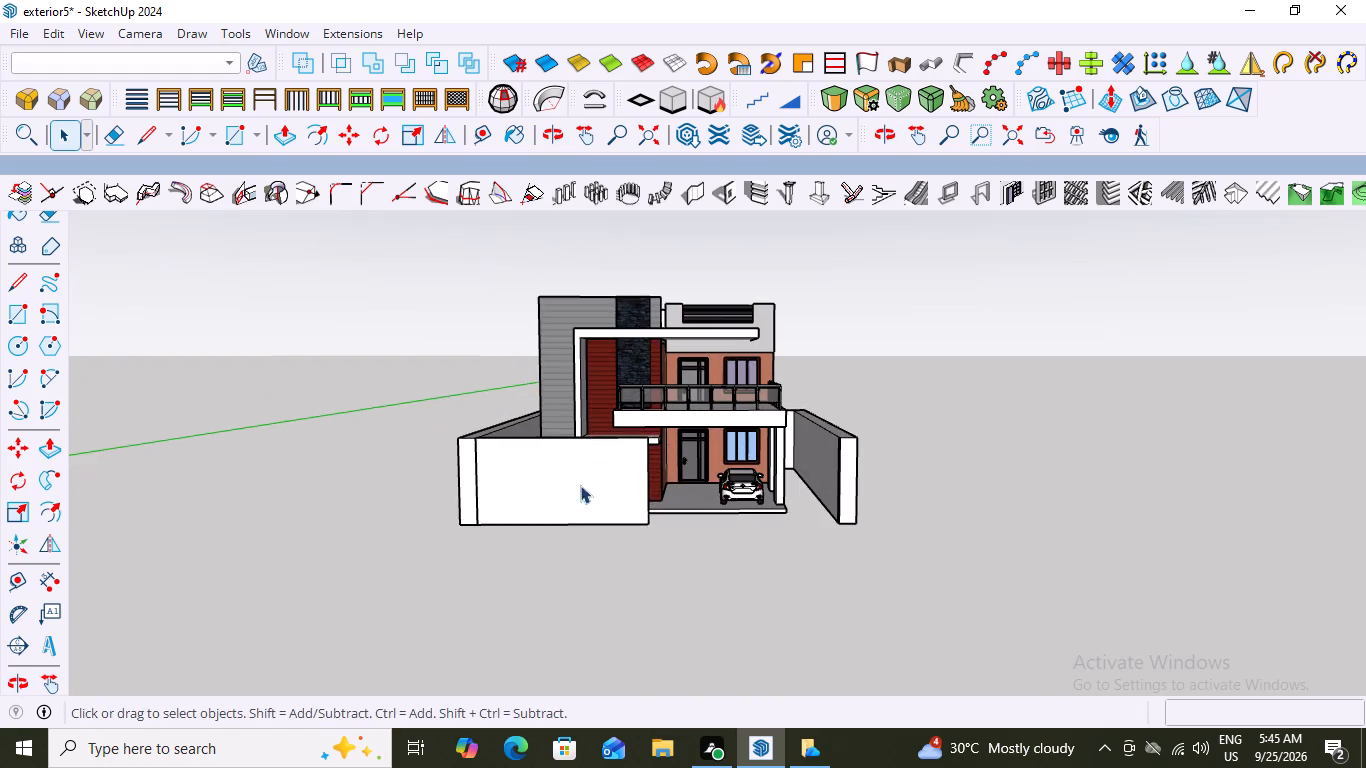
{"action": "middle_click_drag", "start_coordinate": [577, 500], "coordinate": [576, 521]}
{"action": "scroll", "coordinate": [576, 521], "scroll_direction": "up", "scroll_amount": 2}
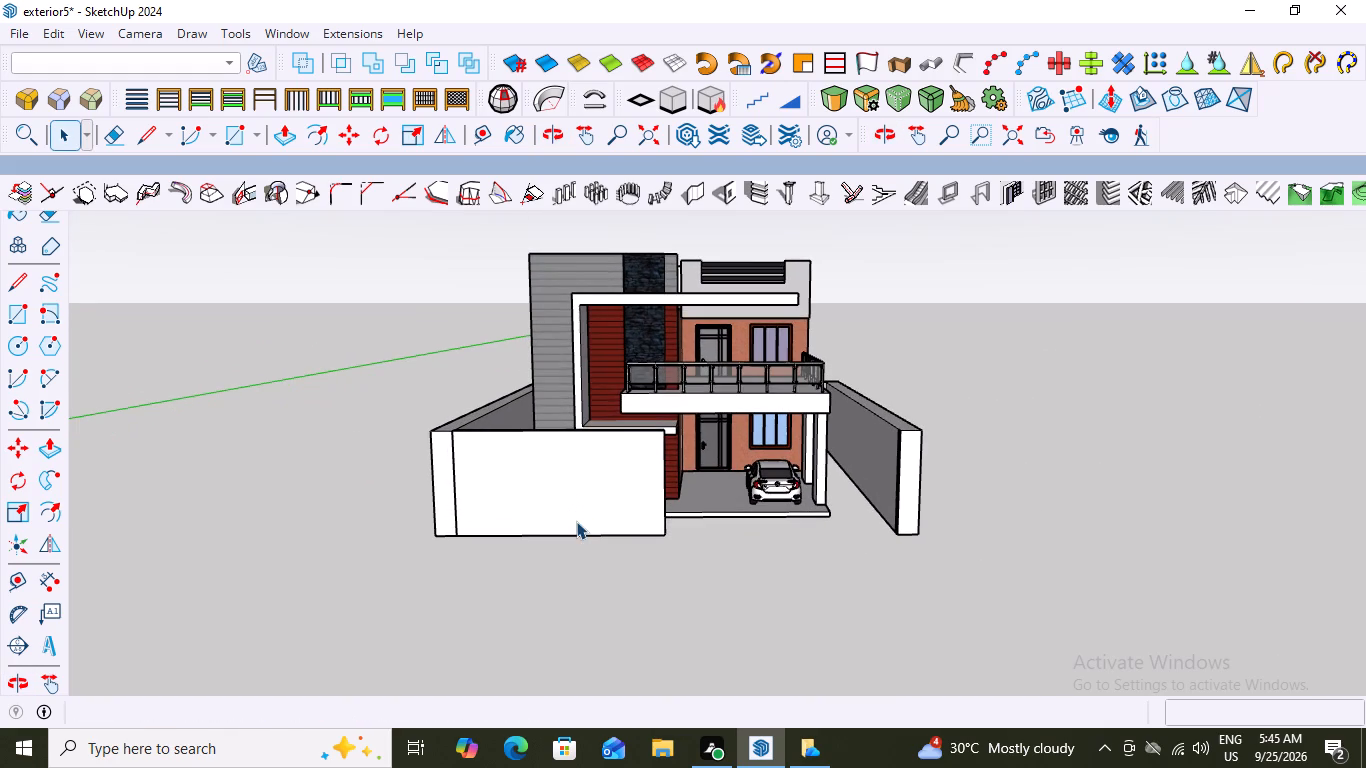
{"action": "middle_click_drag", "start_coordinate": [585, 442], "coordinate": [767, 631]}
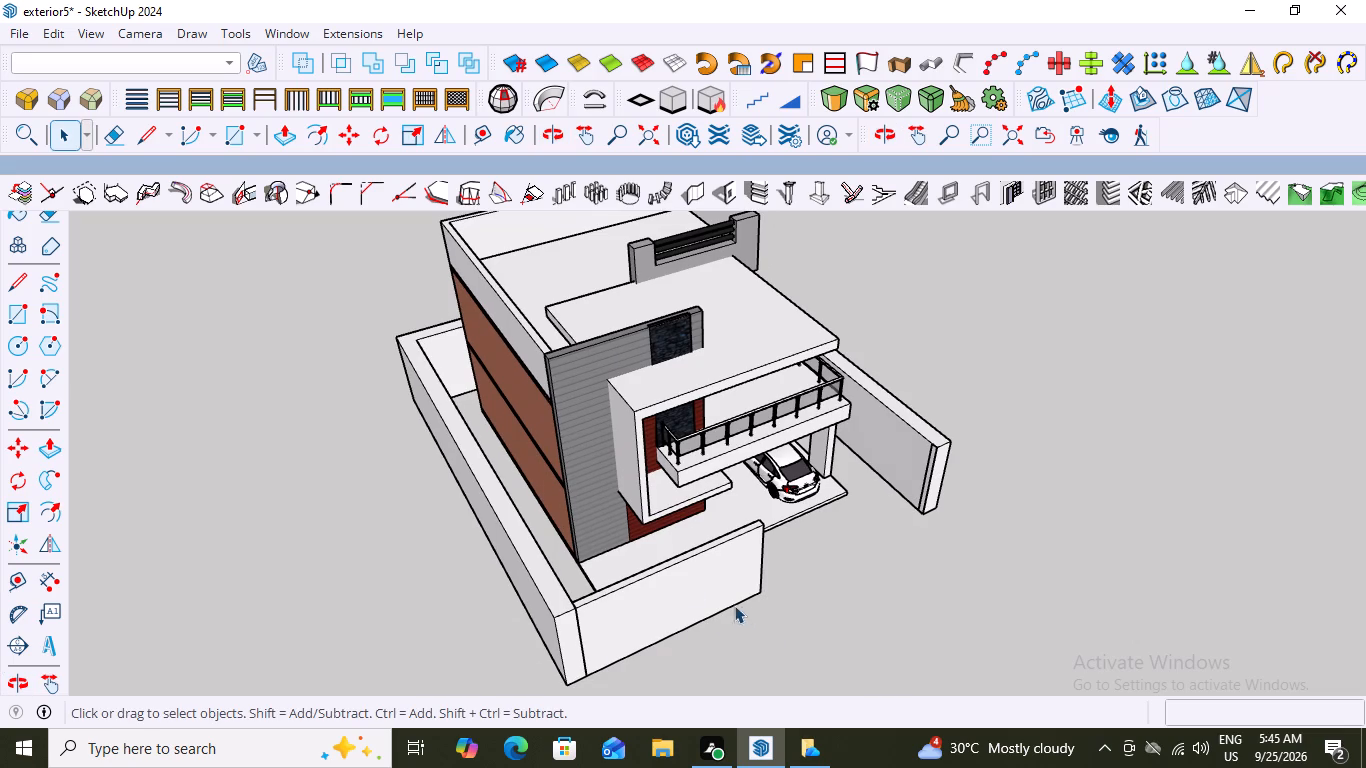
Delete the front wall group in front of the grey-clad corner.
{"action": "left_click", "coordinate": [663, 597]}
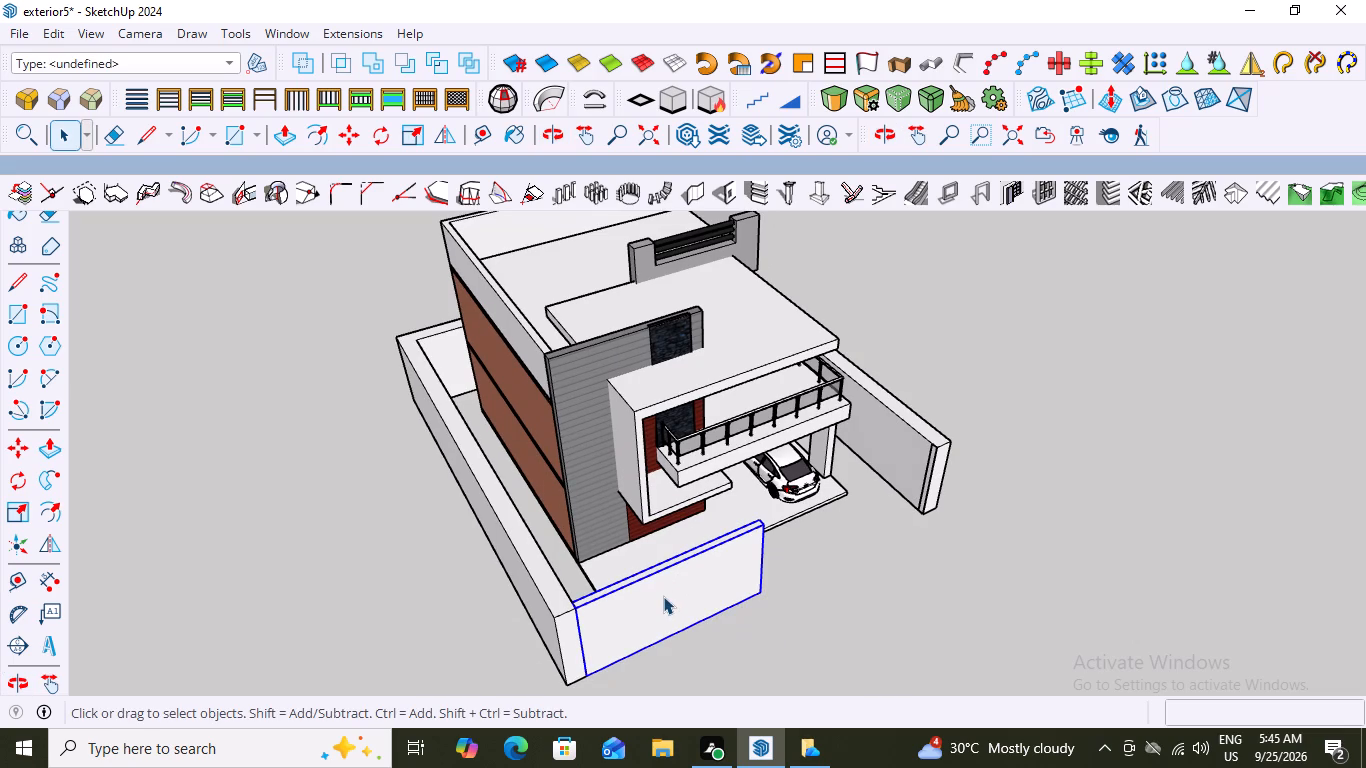
{"action": "key", "text": "Return"}
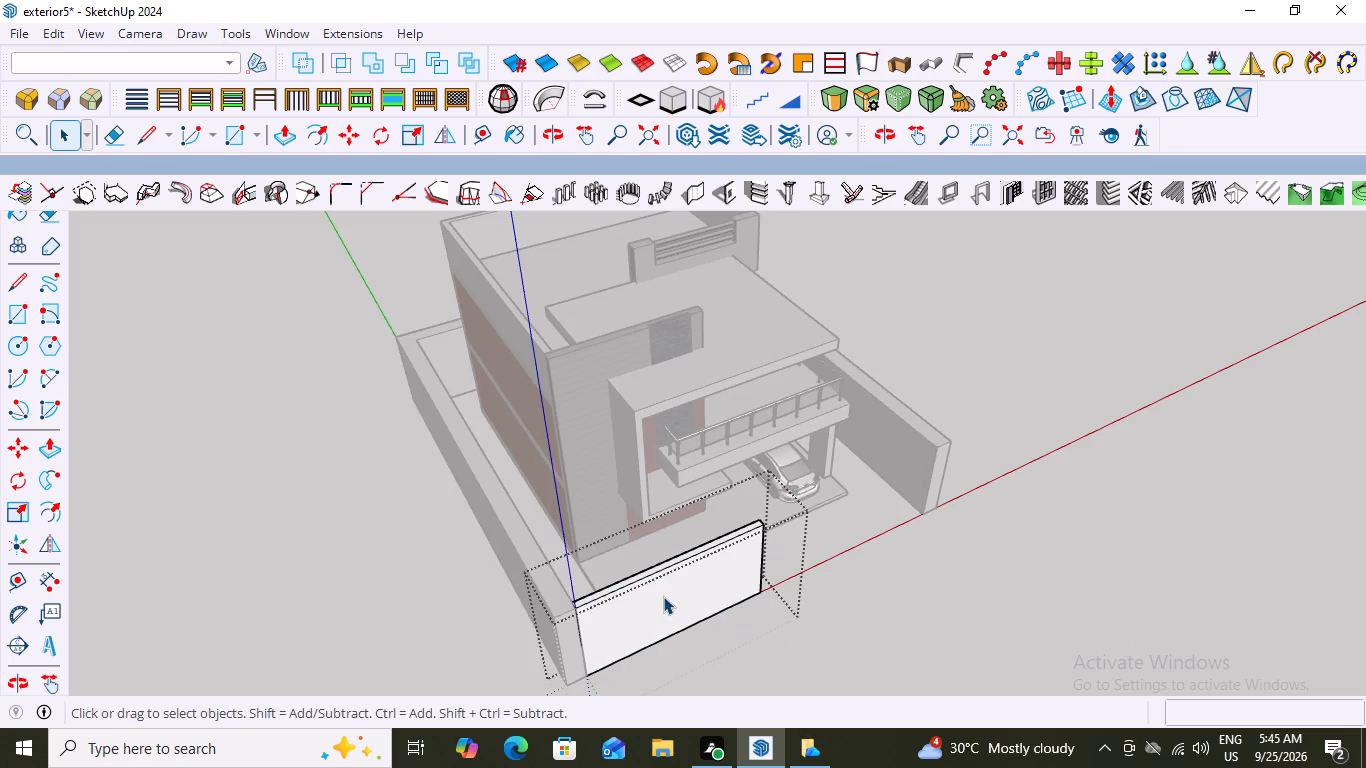
{"action": "left_click", "coordinate": [943, 345]}
{"action": "left_click", "coordinate": [615, 625]}
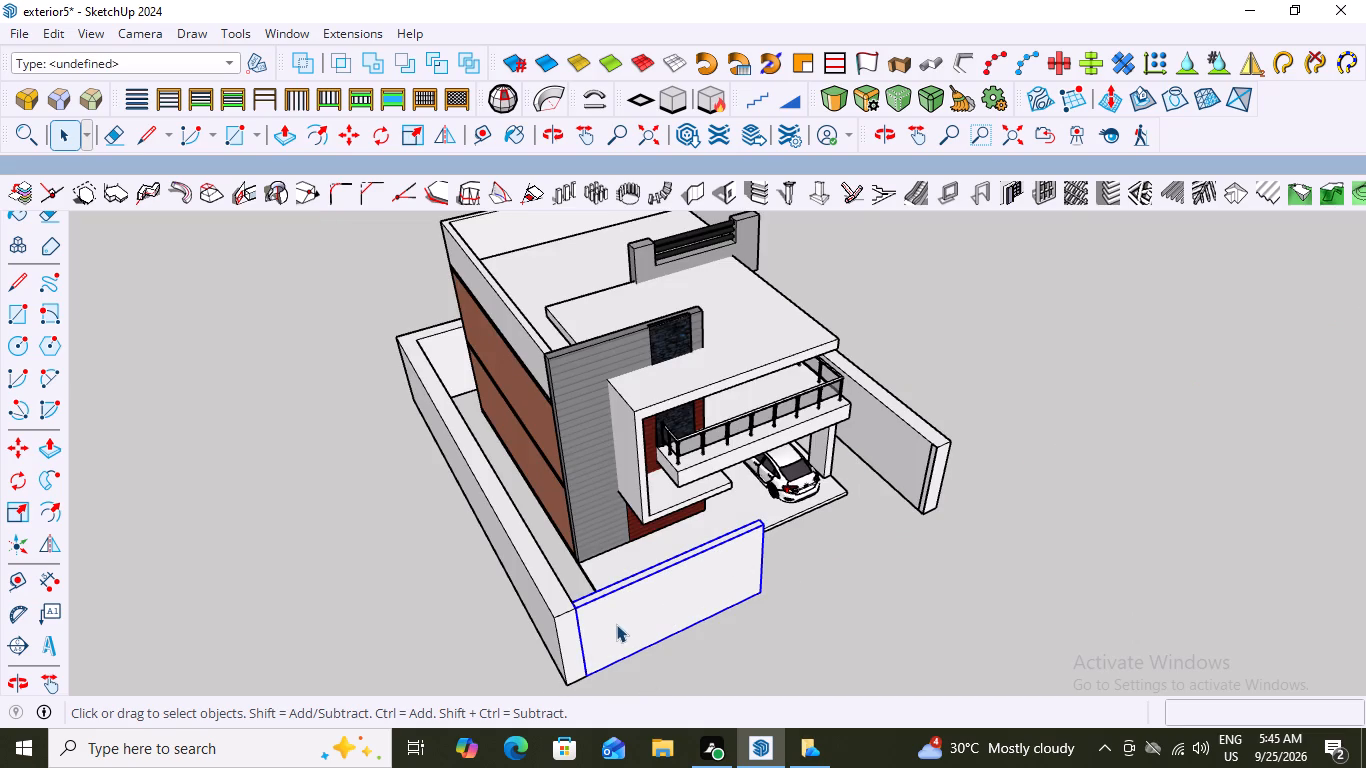
{"action": "key", "text": "Delete"}
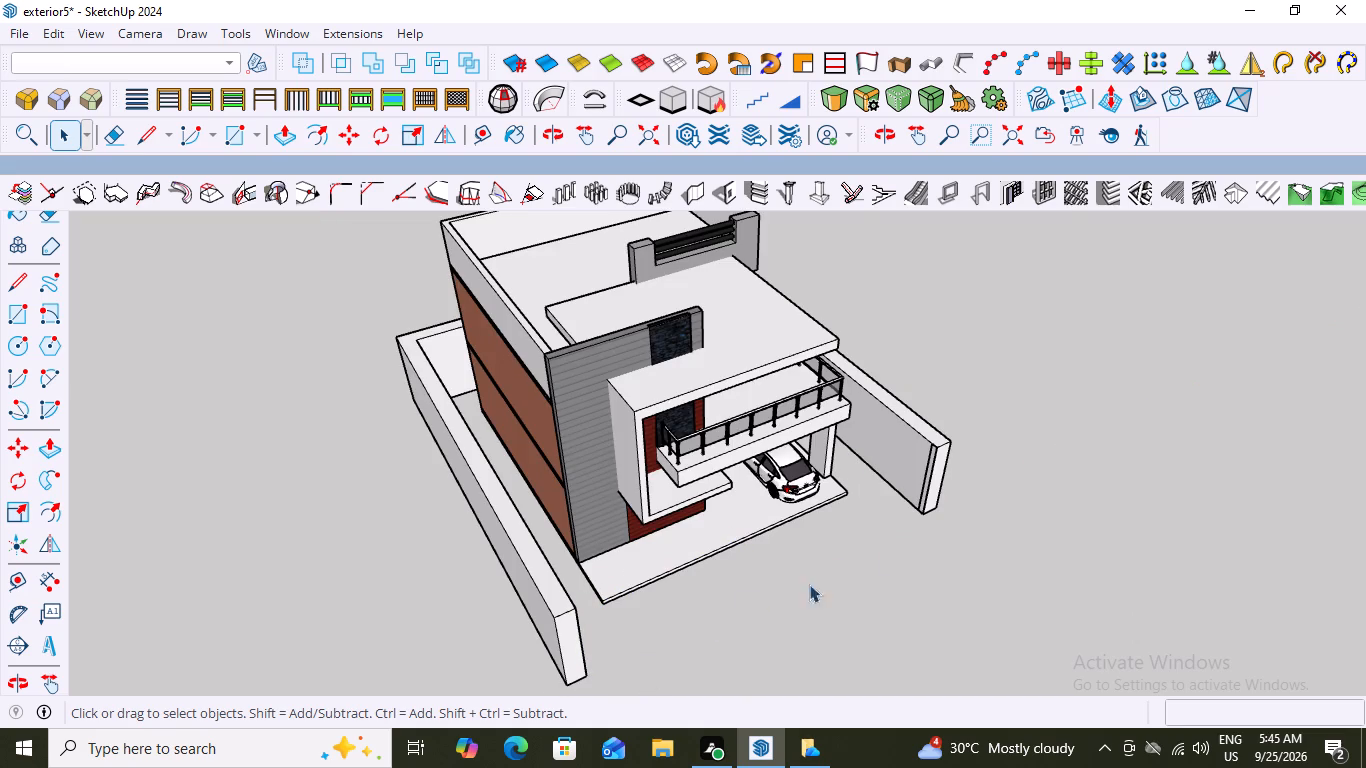
Delete the copied 9" strip at the front end of the boundary wall by the car.
{"action": "scroll", "coordinate": [932, 490], "scroll_direction": "up", "scroll_amount": 6}
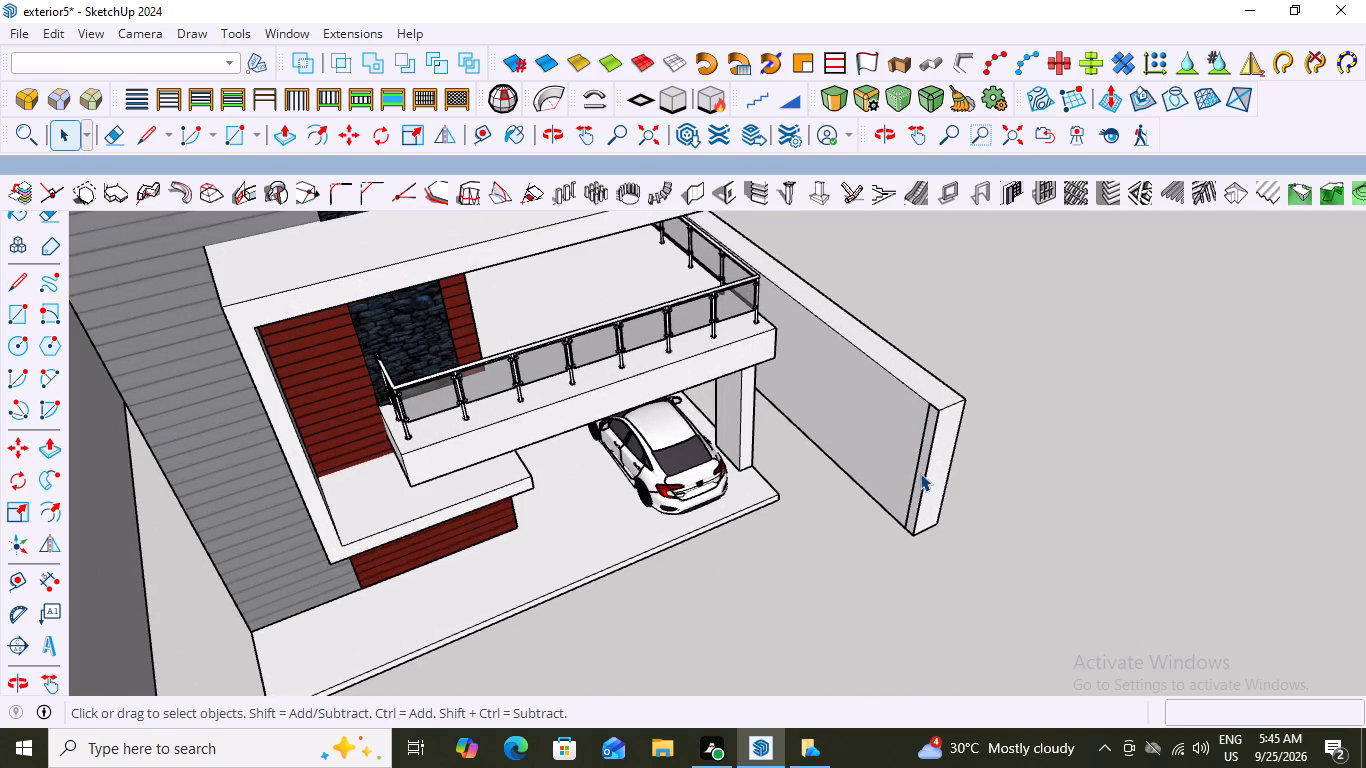
{"action": "left_click", "coordinate": [920, 473]}
{"action": "left_click", "coordinate": [920, 473]}
{"action": "left_click", "coordinate": [920, 473]}
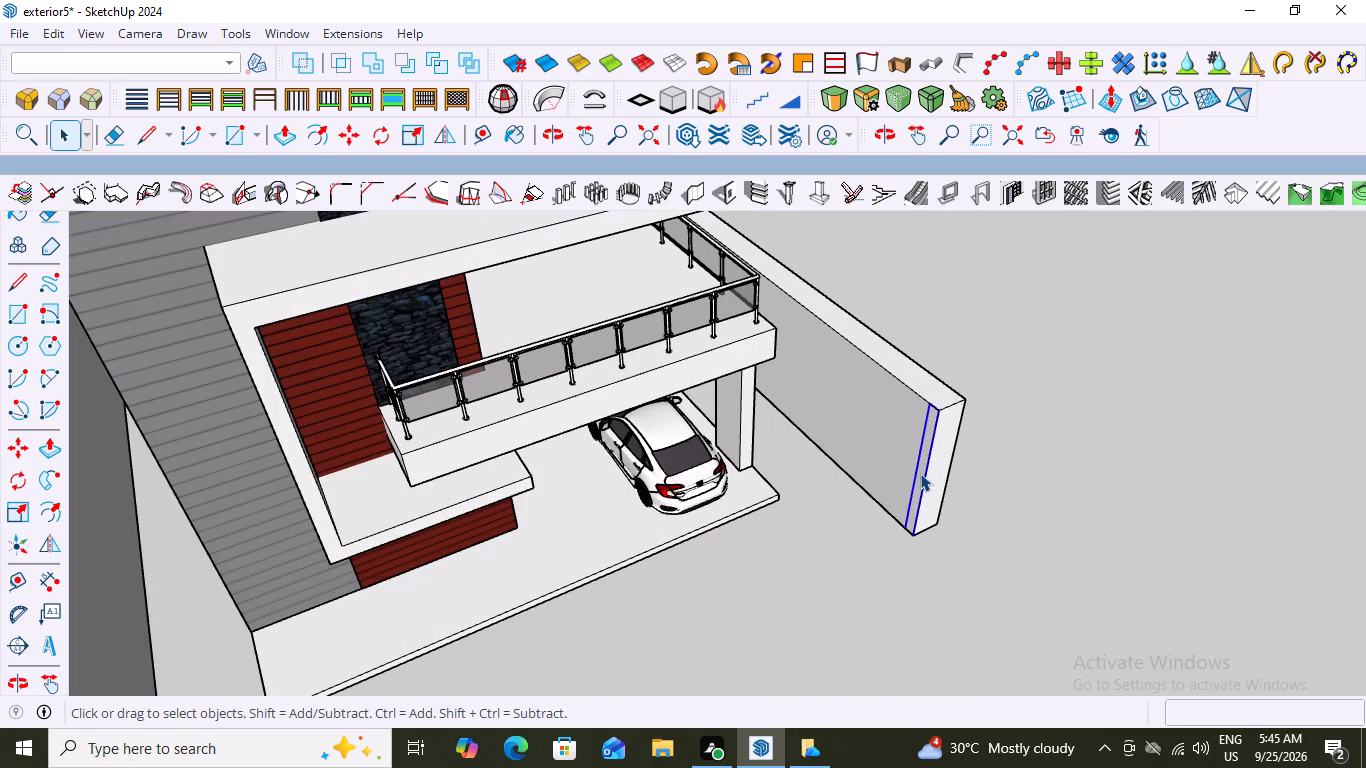
{"action": "key", "text": "Delete"}
Lower the top face of the boundary wall group by 3' with Push/Pull.
{"action": "scroll", "coordinate": [920, 473], "scroll_direction": "down", "scroll_amount": 11}
{"action": "middle_click_drag", "start_coordinate": [895, 486], "coordinate": [877, 487]}
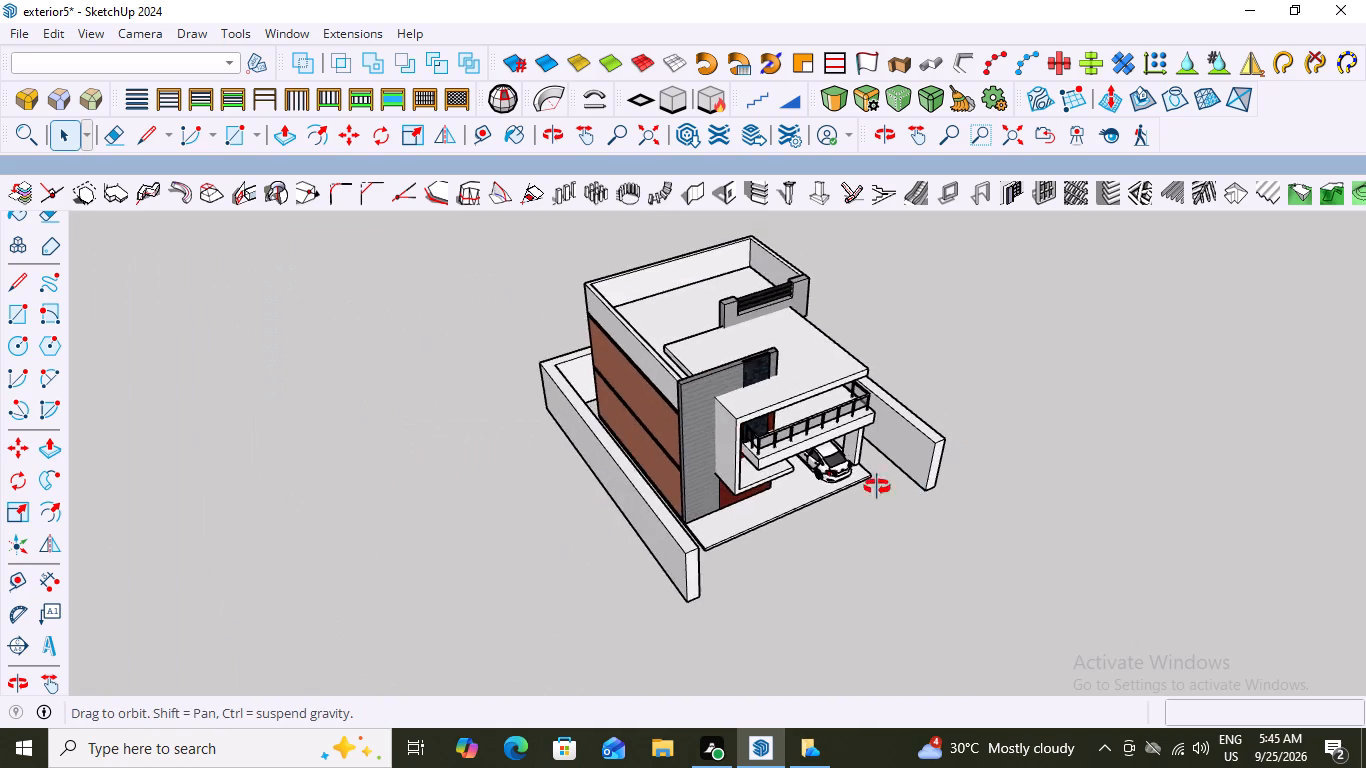
{"action": "middle_click_drag", "start_coordinate": [877, 487], "coordinate": [610, 372]}
{"action": "scroll", "coordinate": [942, 441], "scroll_direction": "up", "scroll_amount": 5}
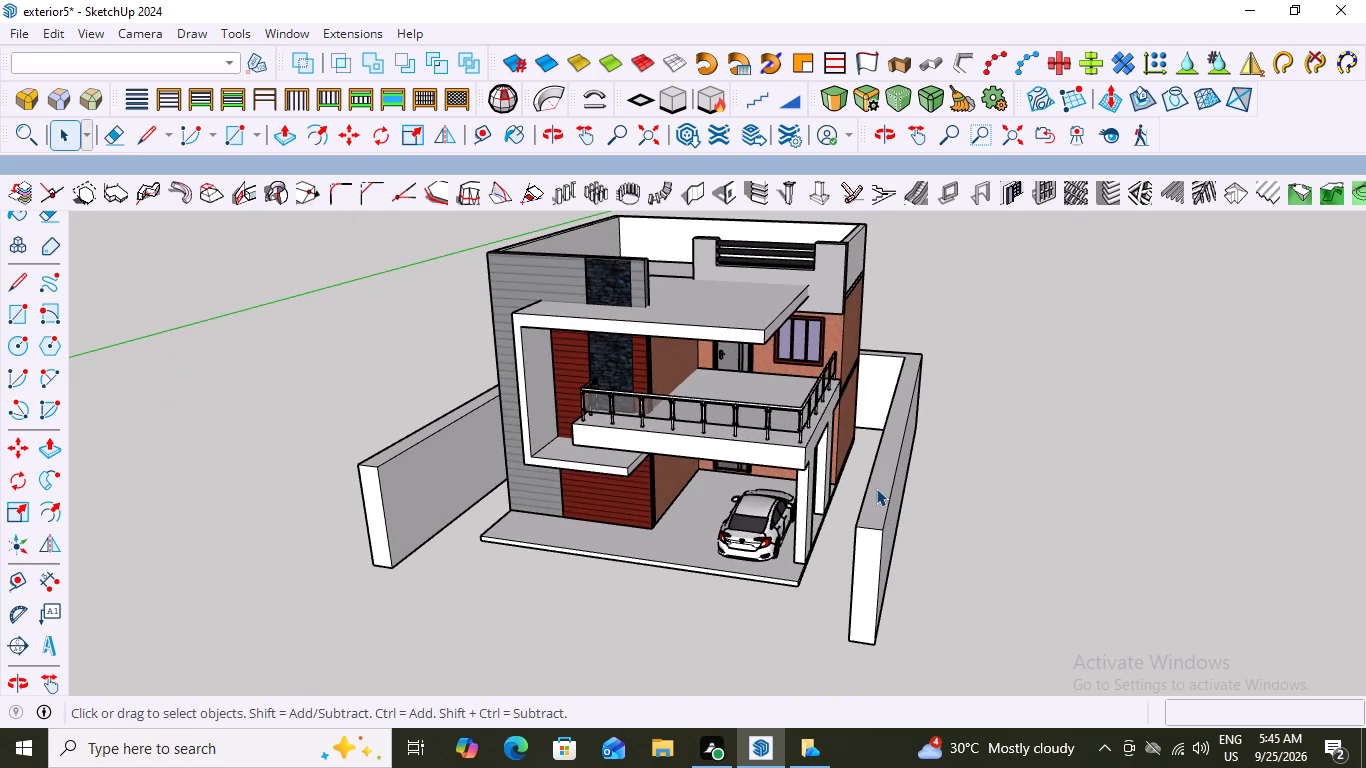
{"action": "left_click", "coordinate": [876, 488]}
{"action": "left_click", "coordinate": [876, 488]}
{"action": "left_click", "coordinate": [876, 488]}
{"action": "left_click", "coordinate": [876, 488]}
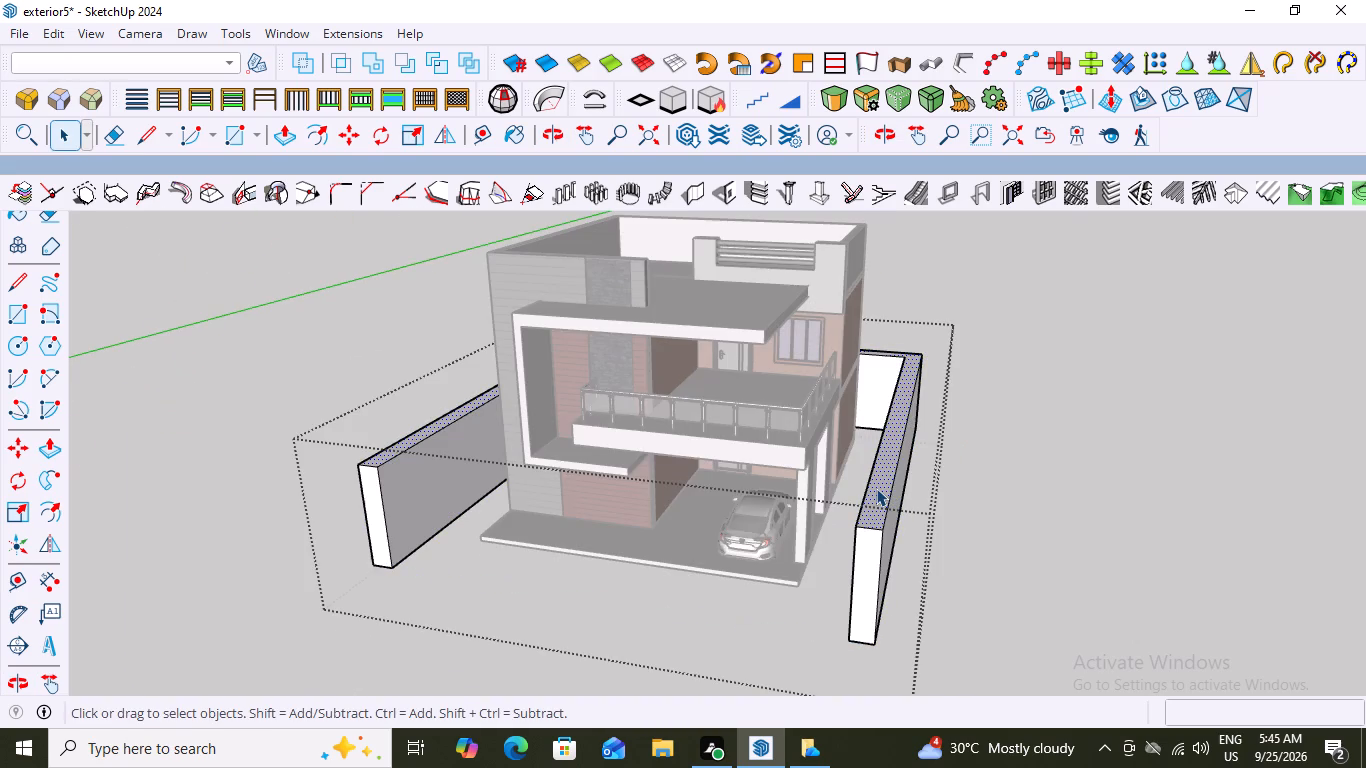
{"action": "left_click", "coordinate": [876, 488]}
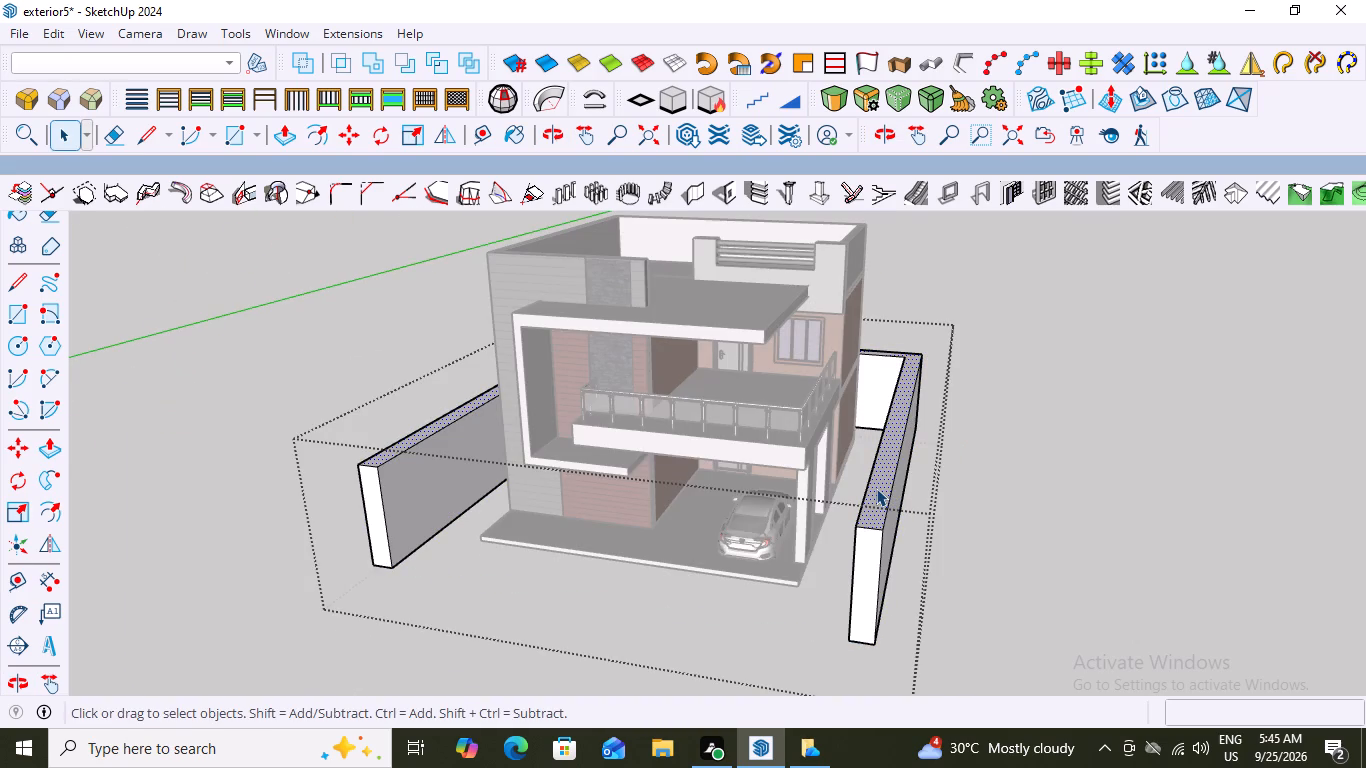
{"action": "key", "text": "p"}
{"action": "left_click", "coordinate": [876, 488]}
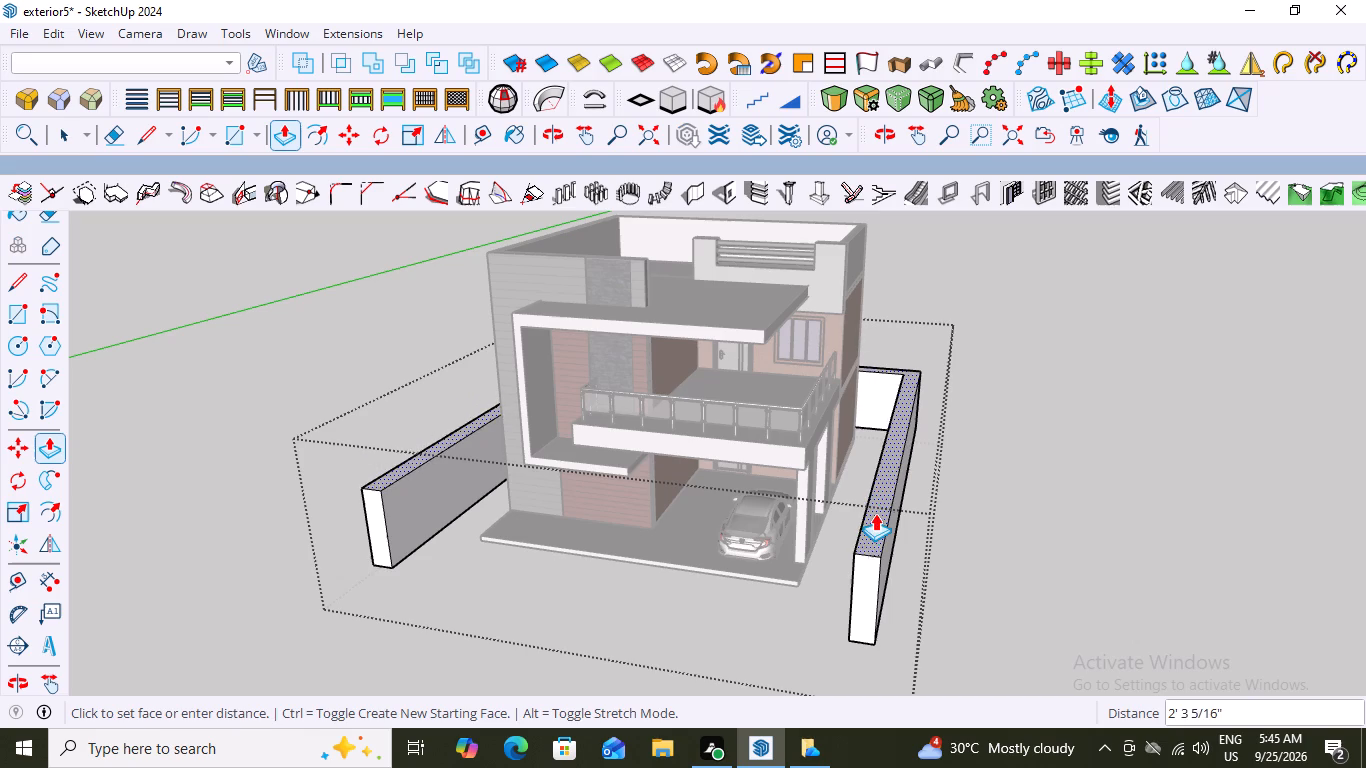
{"action": "middle_click_drag", "start_coordinate": [873, 521], "coordinate": [1066, 433]}
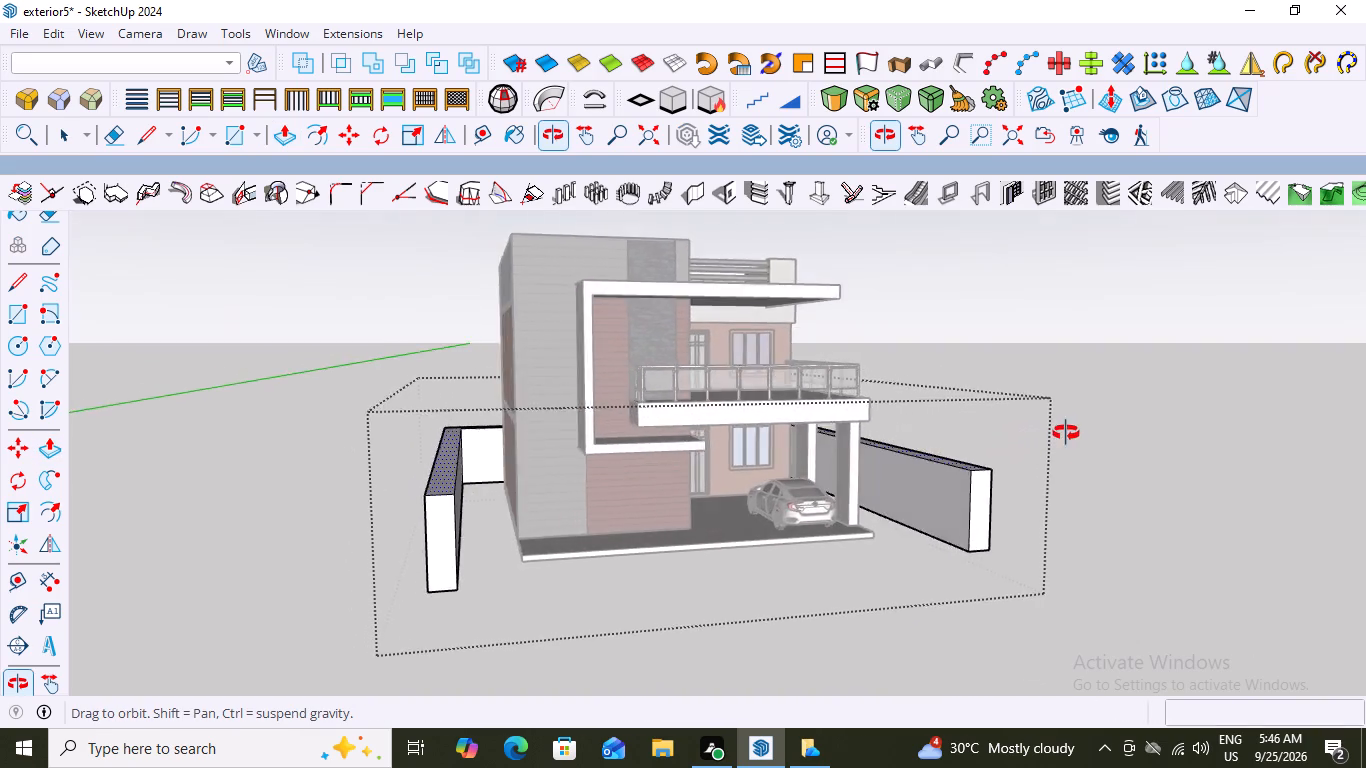
{"action": "middle_click_drag", "start_coordinate": [1066, 433], "coordinate": [881, 469]}
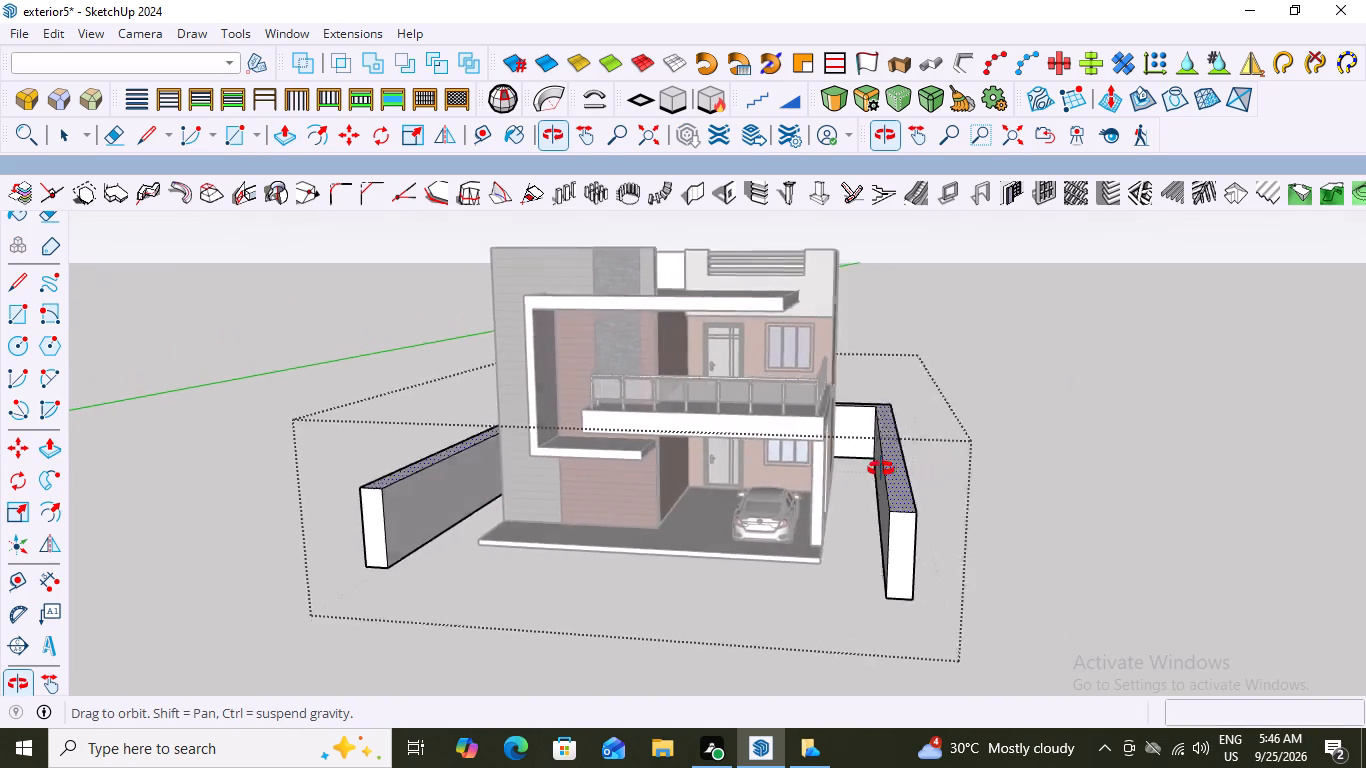
{"action": "middle_click_drag", "start_coordinate": [881, 469], "coordinate": [1032, 487]}
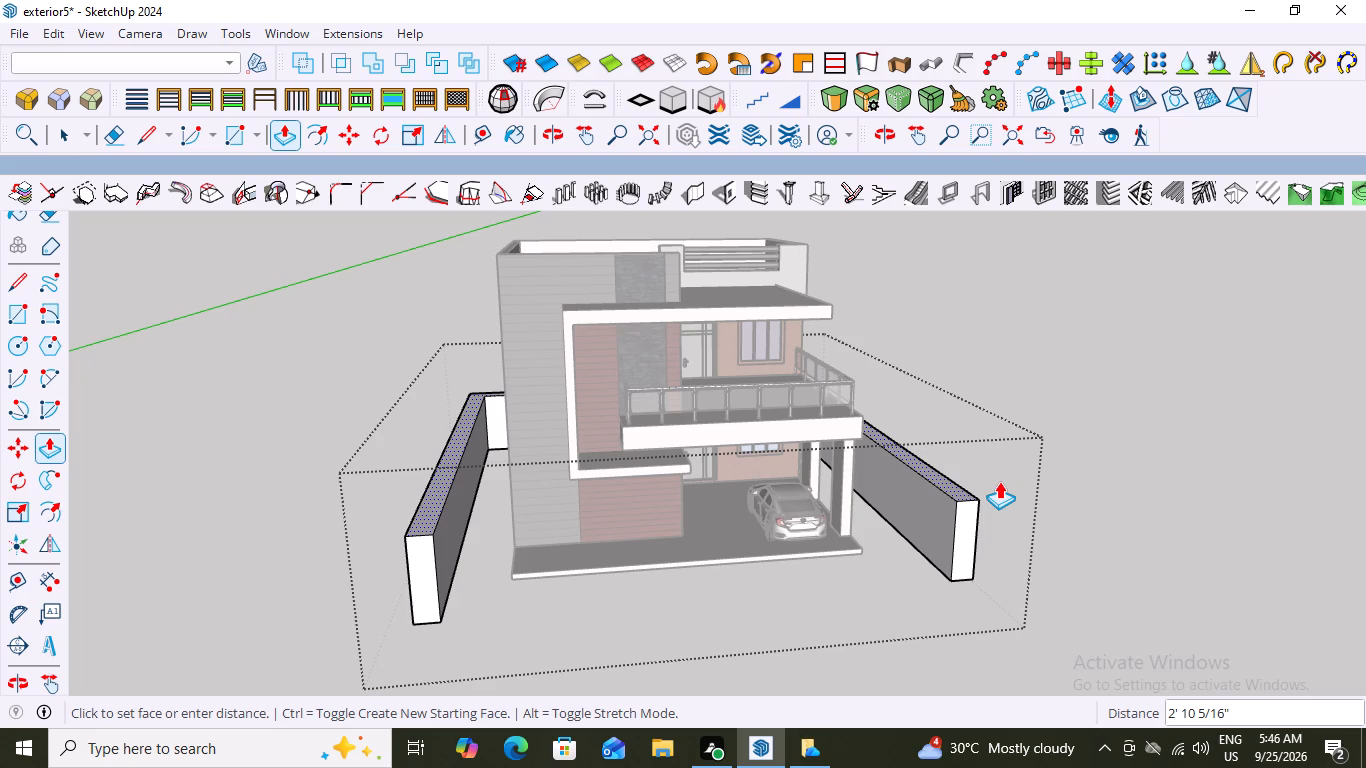
{"action": "key", "text": "3"}
{"action": "key", "text": "apostrophe"}
{"action": "key", "text": "Return"}
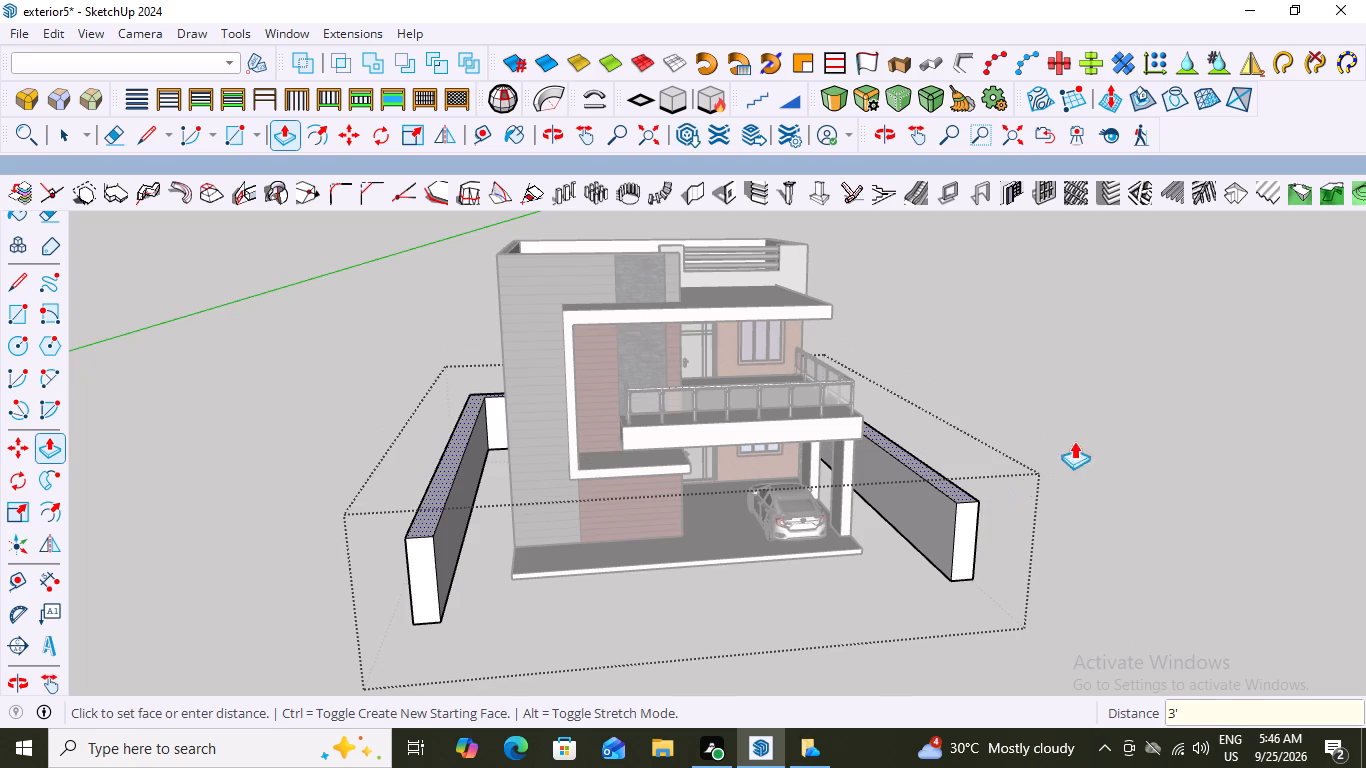
{"action": "key", "text": "space"}
{"action": "left_click", "coordinate": [1077, 426]}
{"action": "middle_click_drag", "start_coordinate": [1051, 491], "coordinate": [950, 407]}
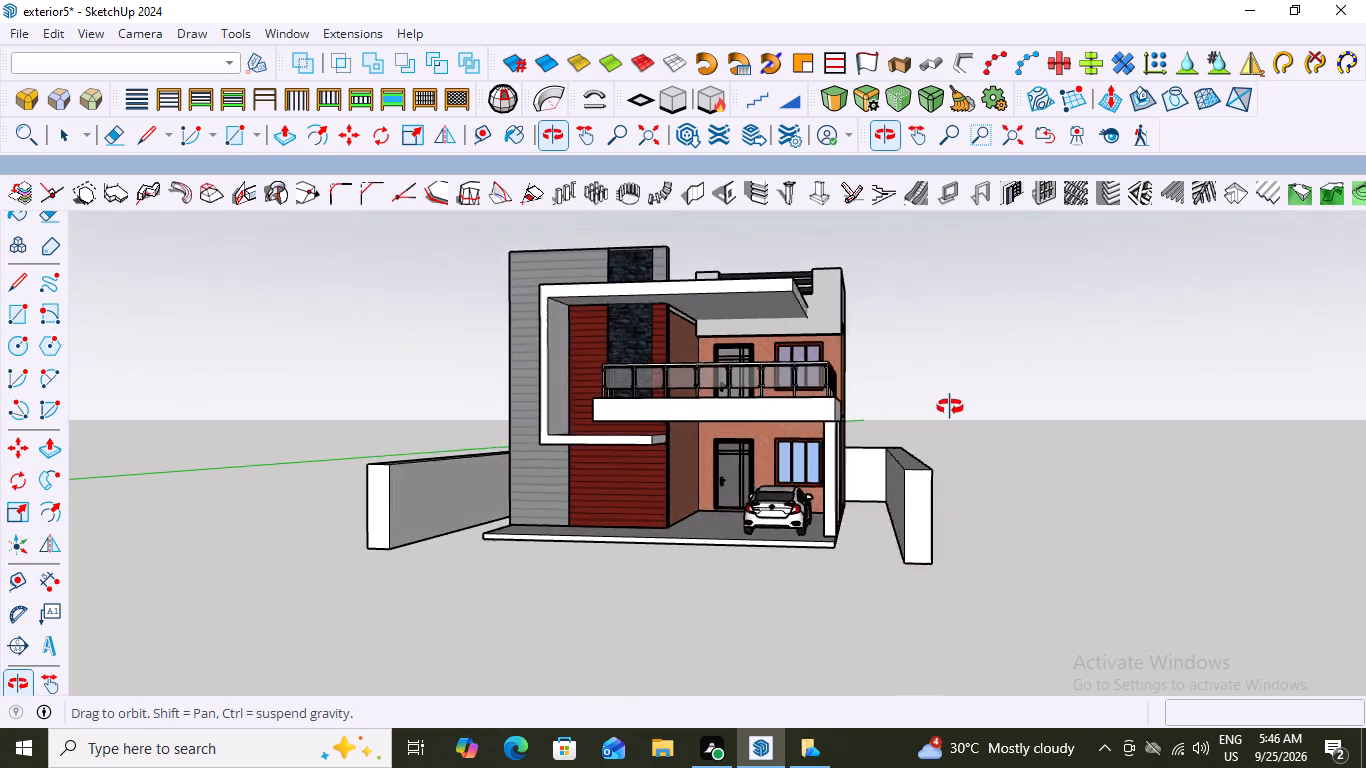
Examine the lowered boundary walls against the house front from several angles.
{"action": "middle_click_drag", "start_coordinate": [950, 407], "coordinate": [982, 411]}
{"action": "scroll", "coordinate": [659, 520], "scroll_direction": "up", "scroll_amount": 2}
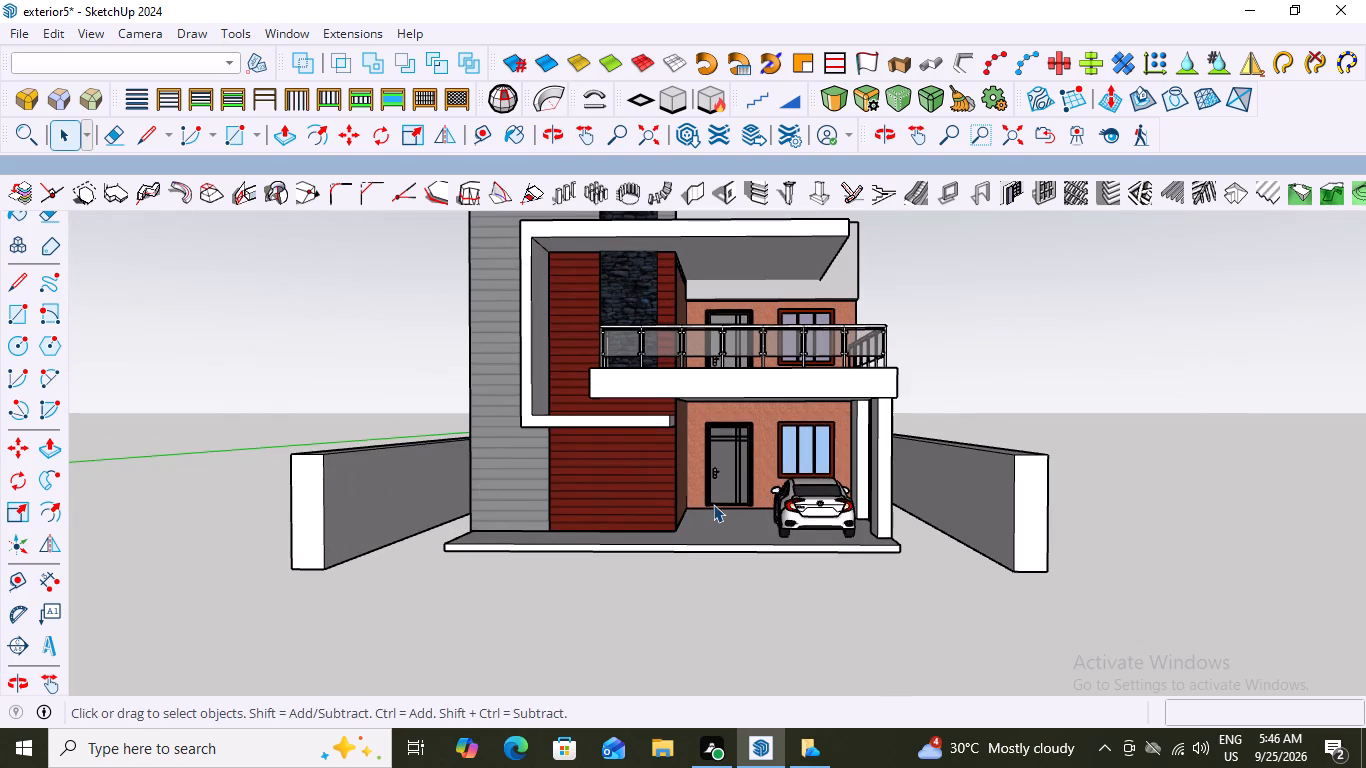
{"action": "scroll", "coordinate": [713, 504], "scroll_direction": "down", "scroll_amount": 3}
{"action": "middle_click_drag", "start_coordinate": [713, 504], "coordinate": [724, 472]}
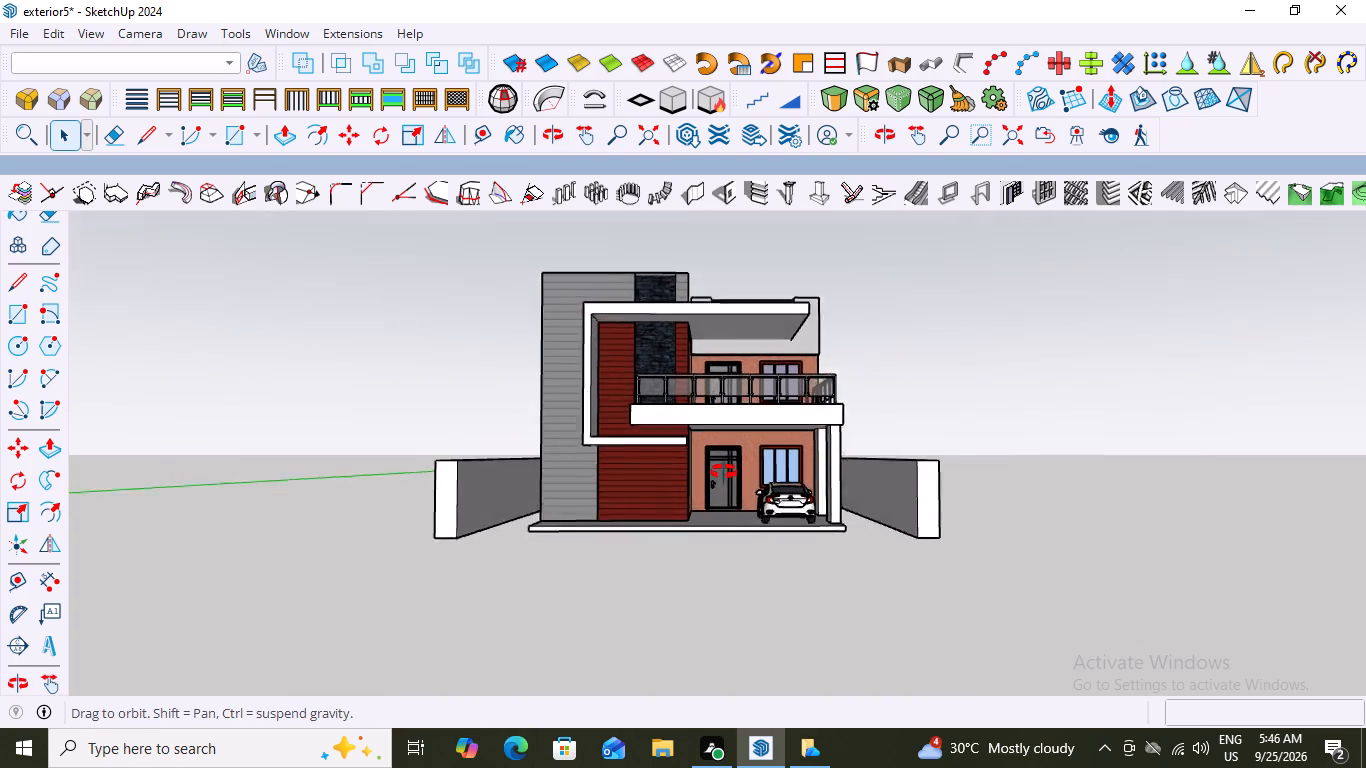
{"action": "middle_click_drag", "start_coordinate": [724, 472], "coordinate": [754, 464]}
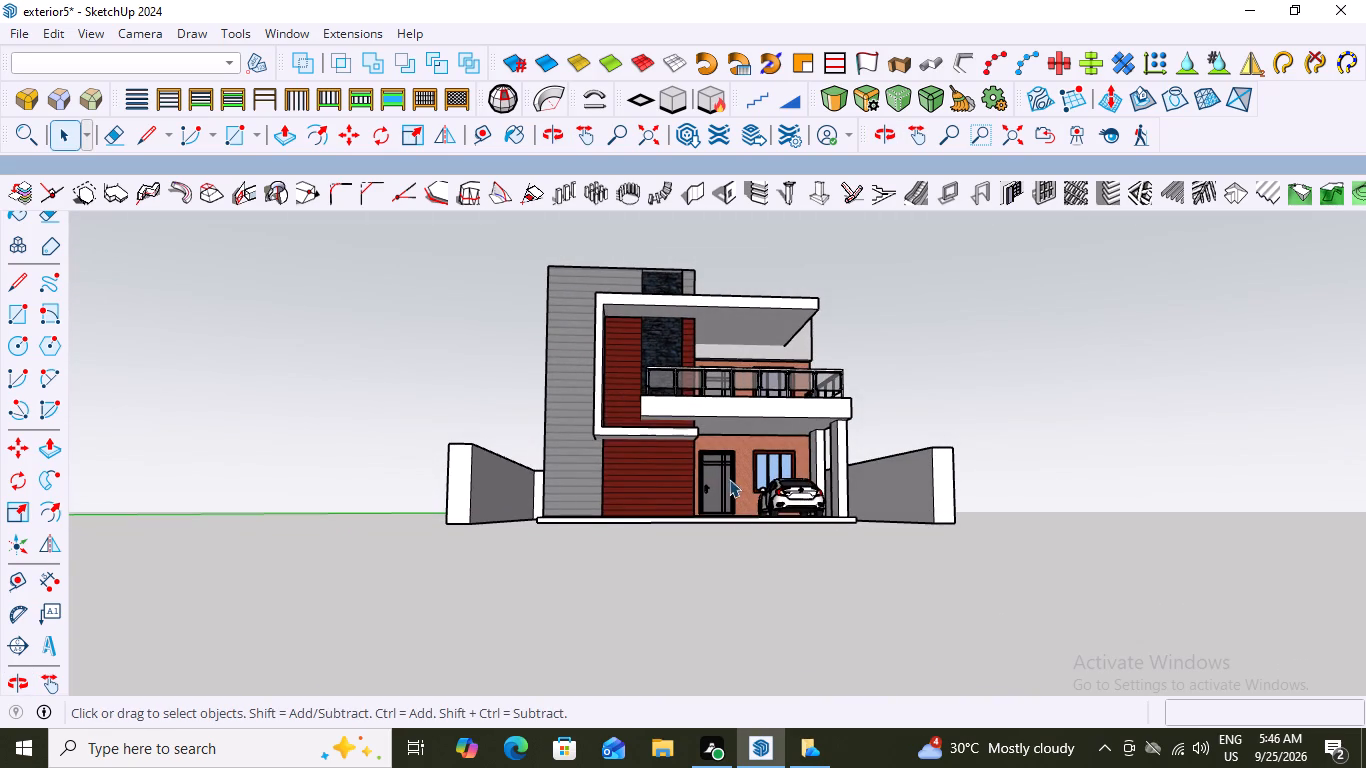
{"action": "middle_click", "coordinate": [604, 489]}
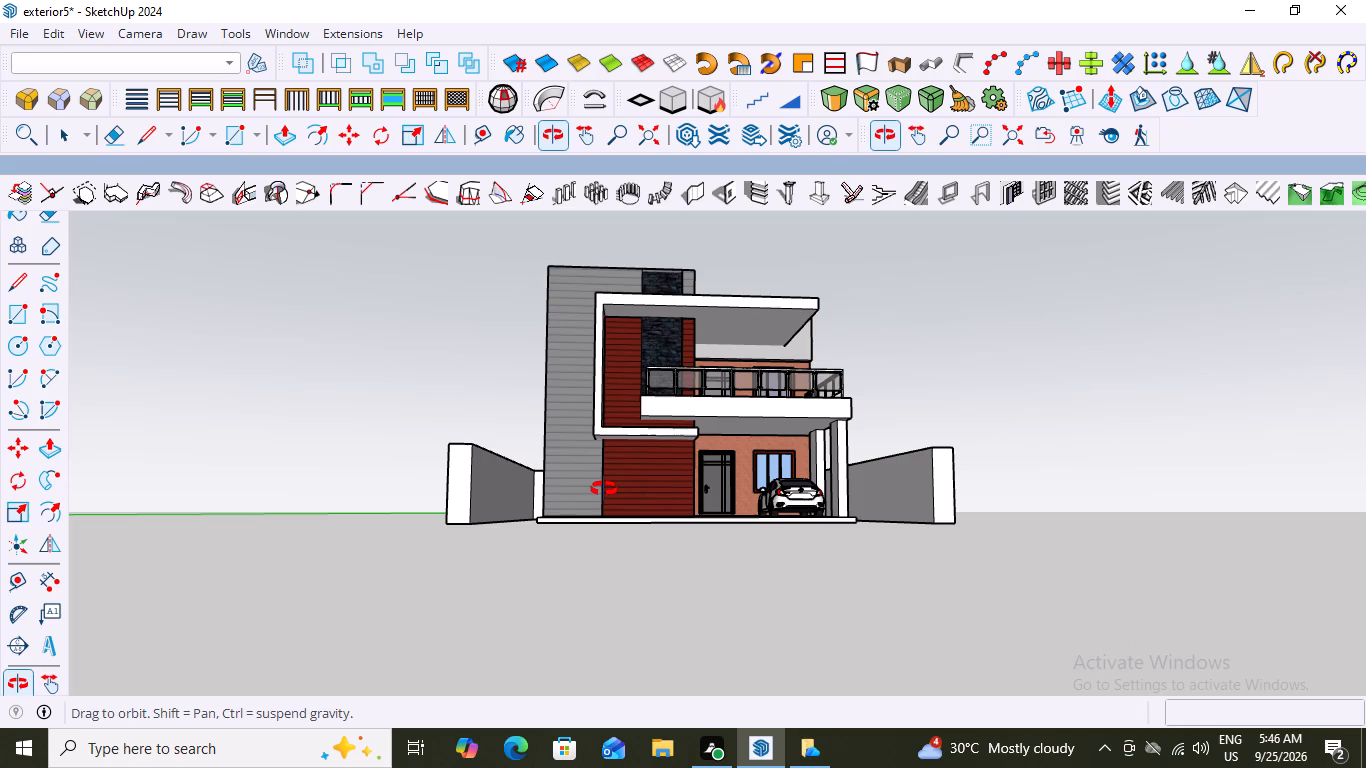
{"action": "middle_click_drag", "start_coordinate": [603, 490], "coordinate": [565, 510]}
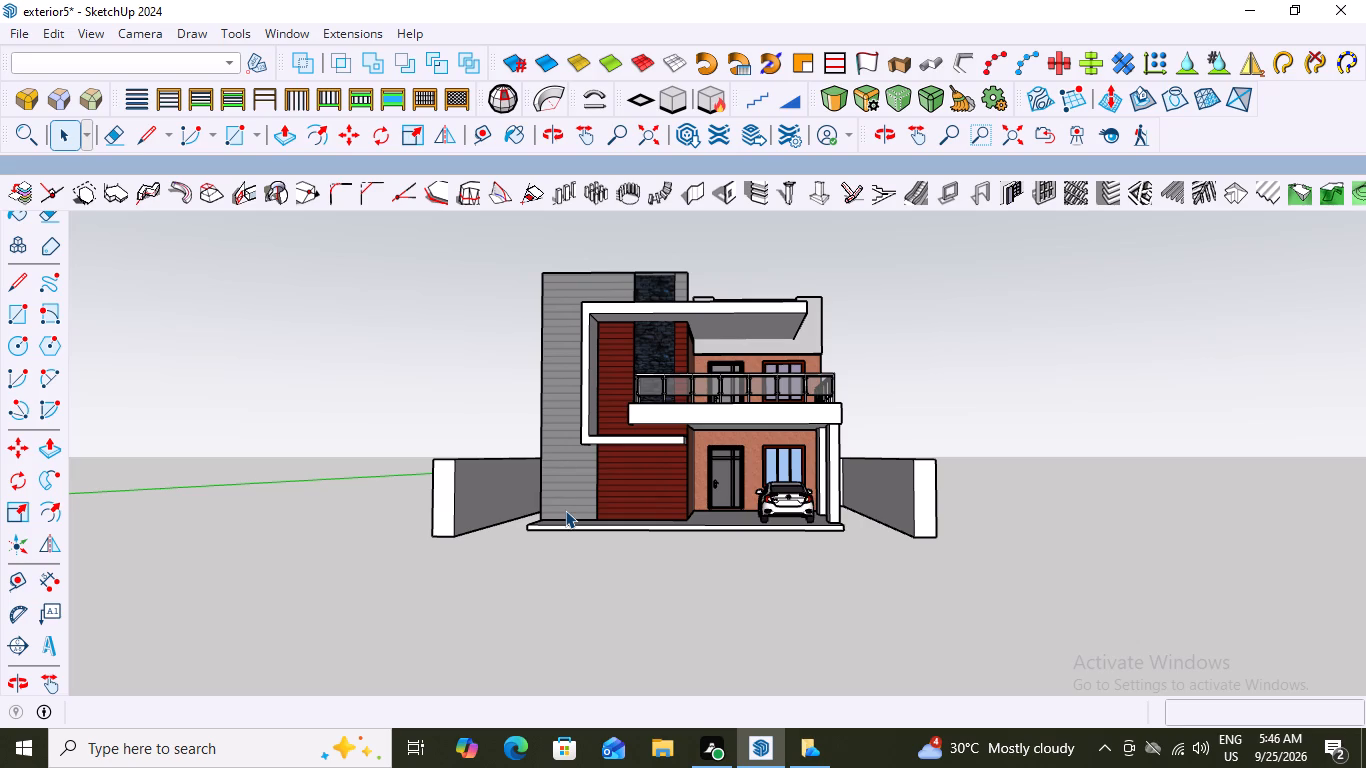
{"action": "middle_click_drag", "start_coordinate": [565, 510], "coordinate": [569, 563]}
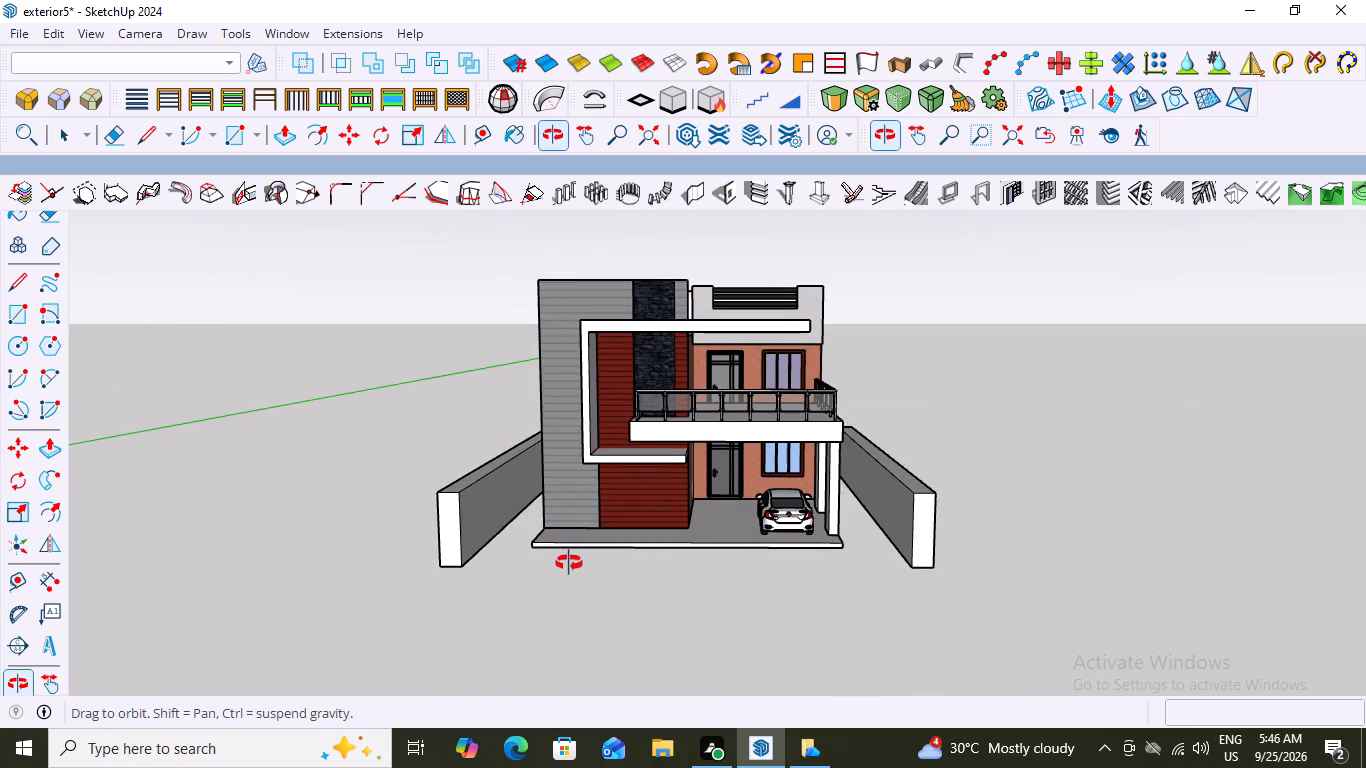
{"action": "middle_click_drag", "start_coordinate": [569, 563], "coordinate": [580, 549]}
{"action": "middle_click_drag", "start_coordinate": [580, 549], "coordinate": [611, 554]}
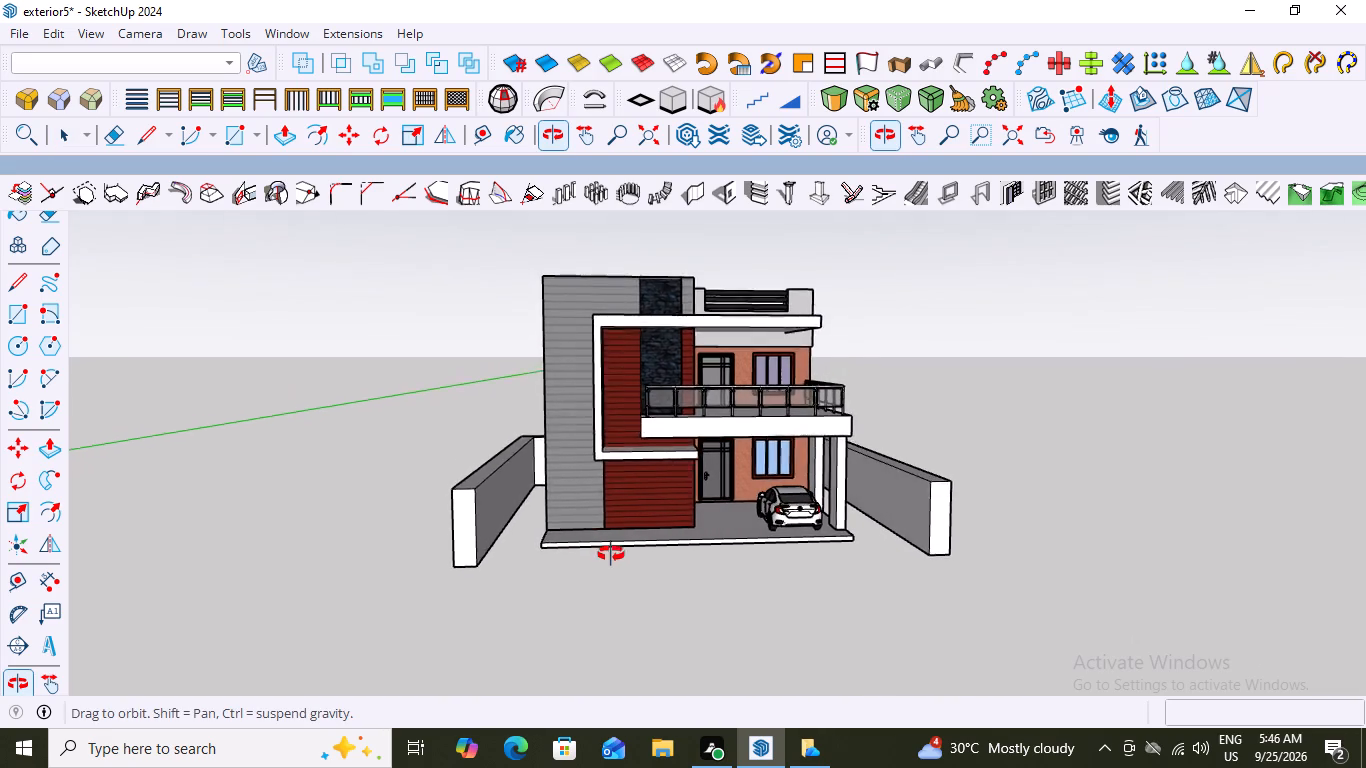
{"action": "middle_click_drag", "start_coordinate": [611, 554], "coordinate": [672, 548]}
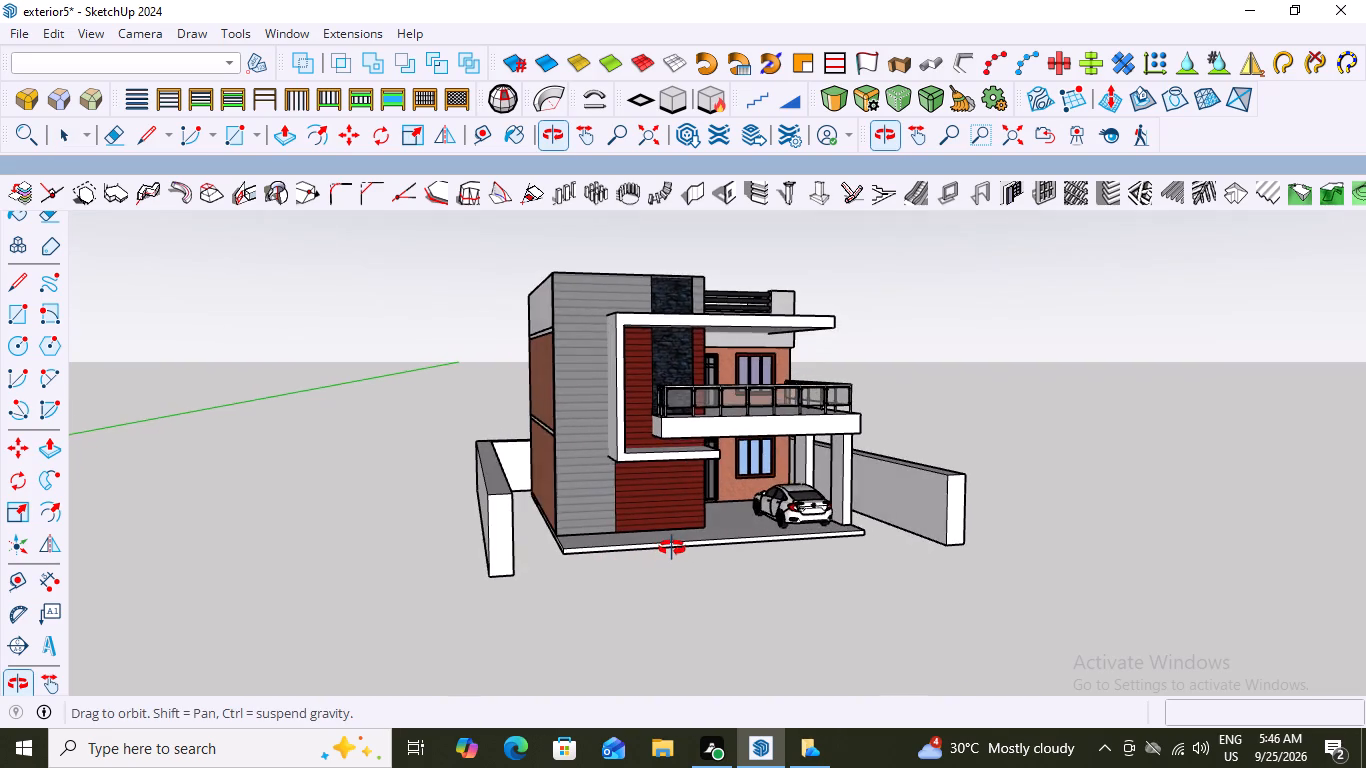
{"action": "middle_click_drag", "start_coordinate": [672, 548], "coordinate": [638, 552]}
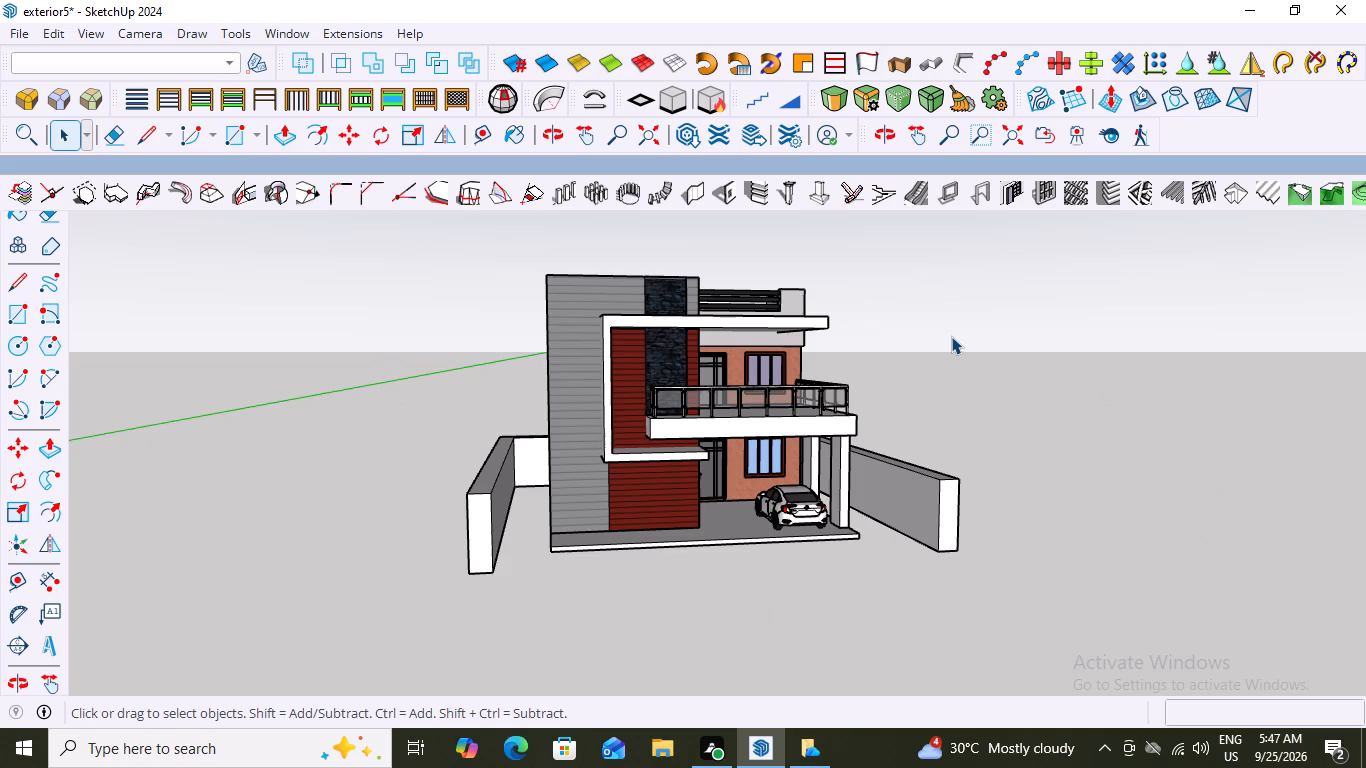
Draw a 2' by 7' rectangle on the inner face of the boundary wall by the grey-clad corner, starting at its front top corner.
{"action": "key", "text": "r"}
{"action": "scroll", "coordinate": [541, 564], "scroll_direction": "up", "scroll_amount": 2}
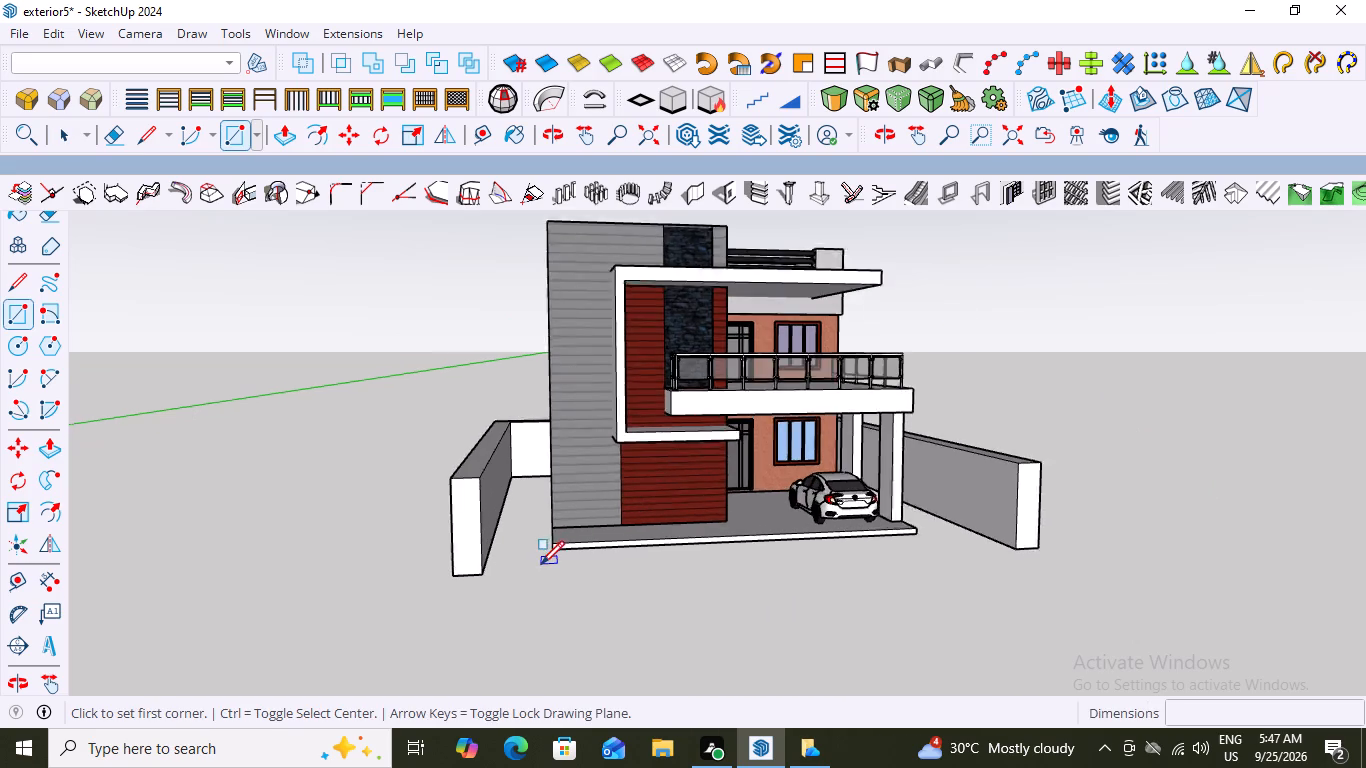
{"action": "scroll", "coordinate": [541, 564], "scroll_direction": "up", "scroll_amount": 2}
{"action": "middle_click_drag", "start_coordinate": [529, 557], "coordinate": [383, 619]}
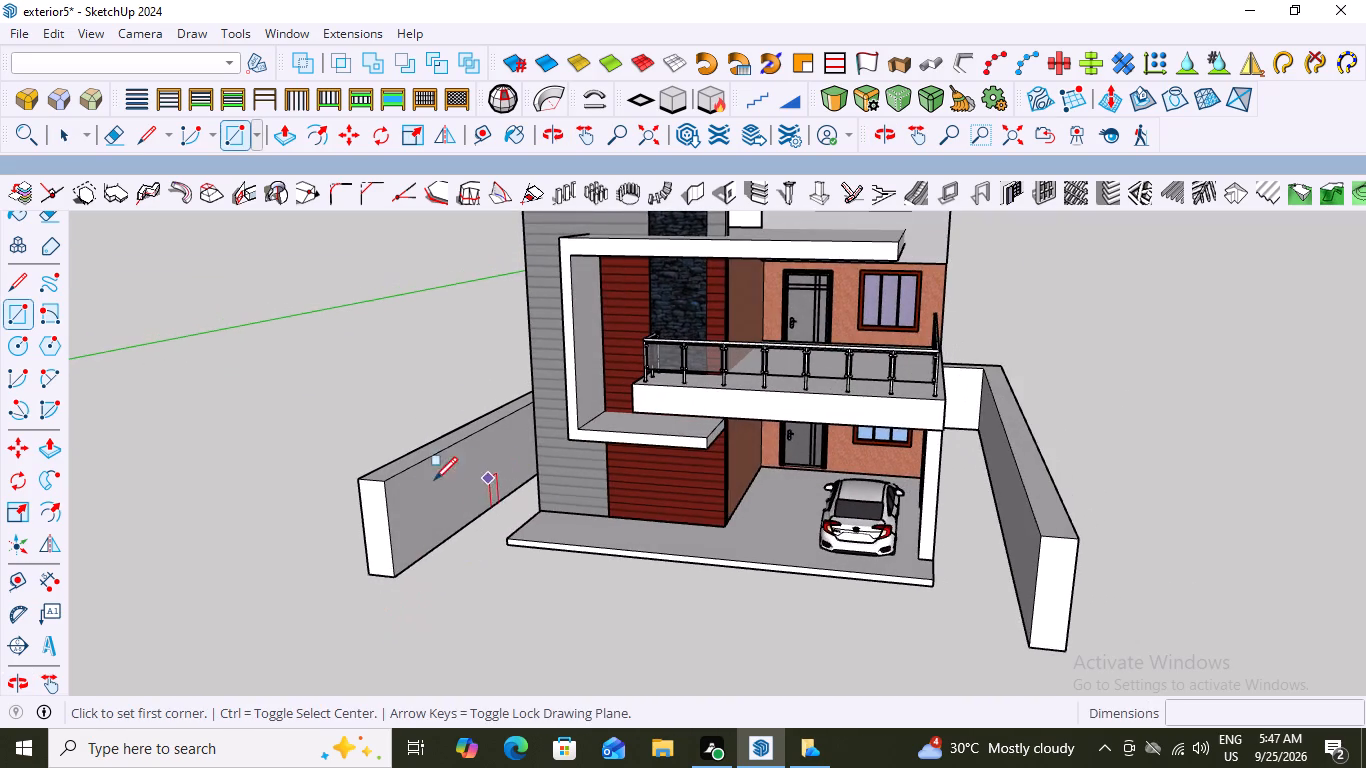
{"action": "scroll", "coordinate": [407, 482], "scroll_direction": "up", "scroll_amount": 11}
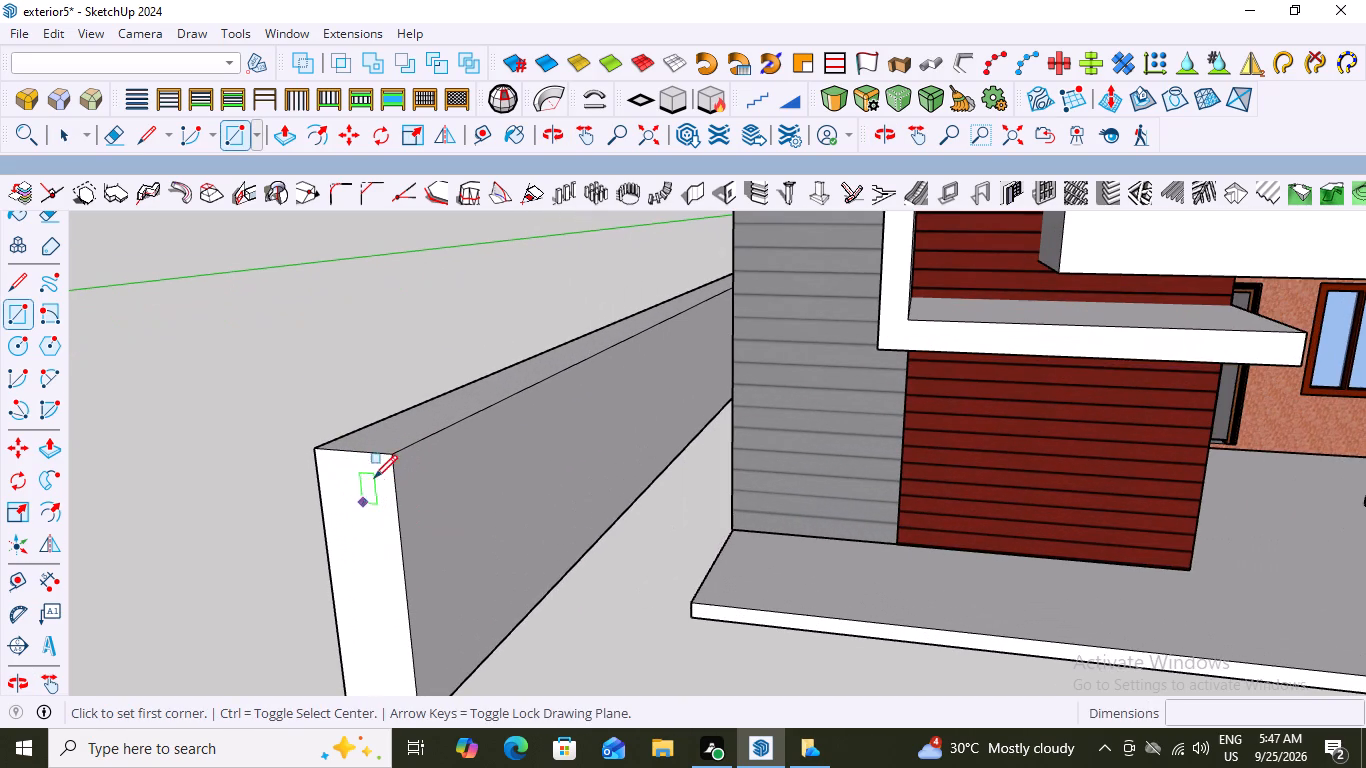
{"action": "left_click", "coordinate": [390, 458]}
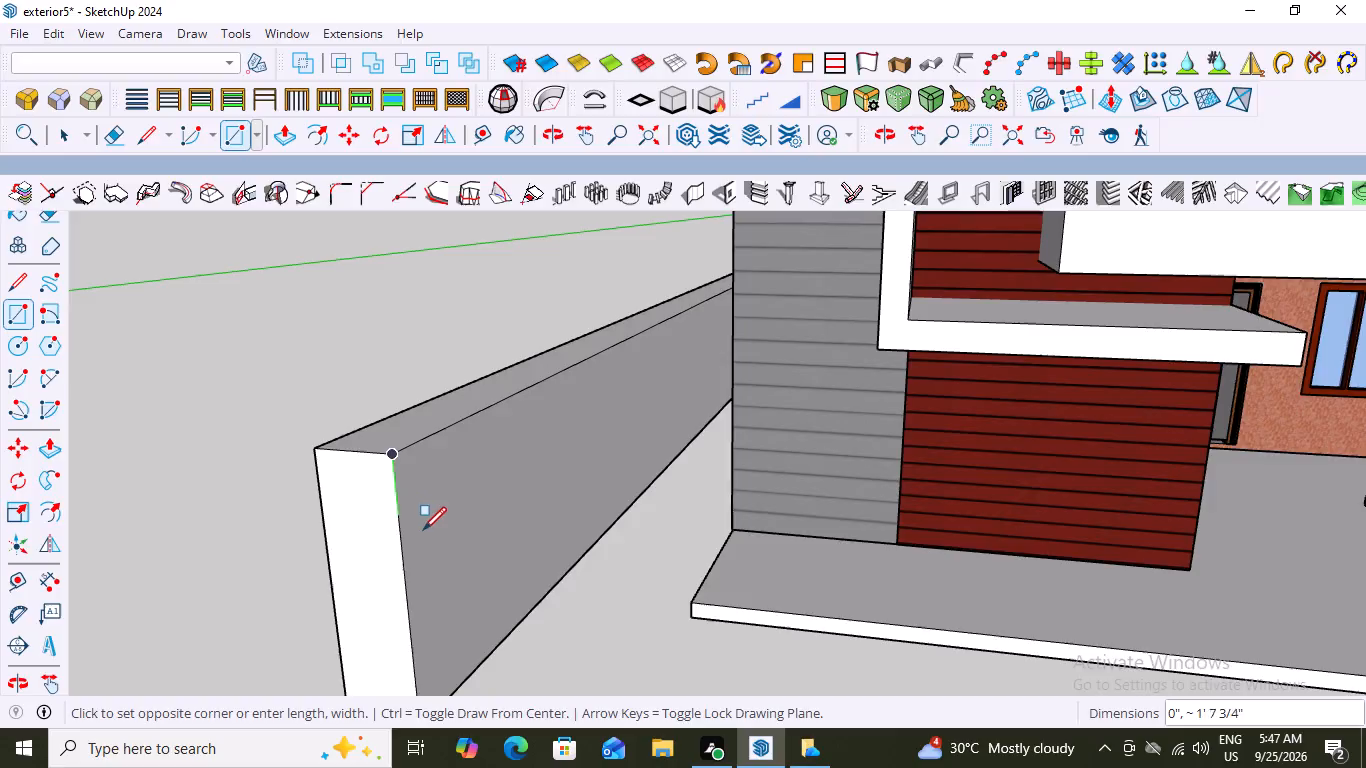
{"action": "scroll", "coordinate": [499, 597], "scroll_direction": "down", "scroll_amount": 5}
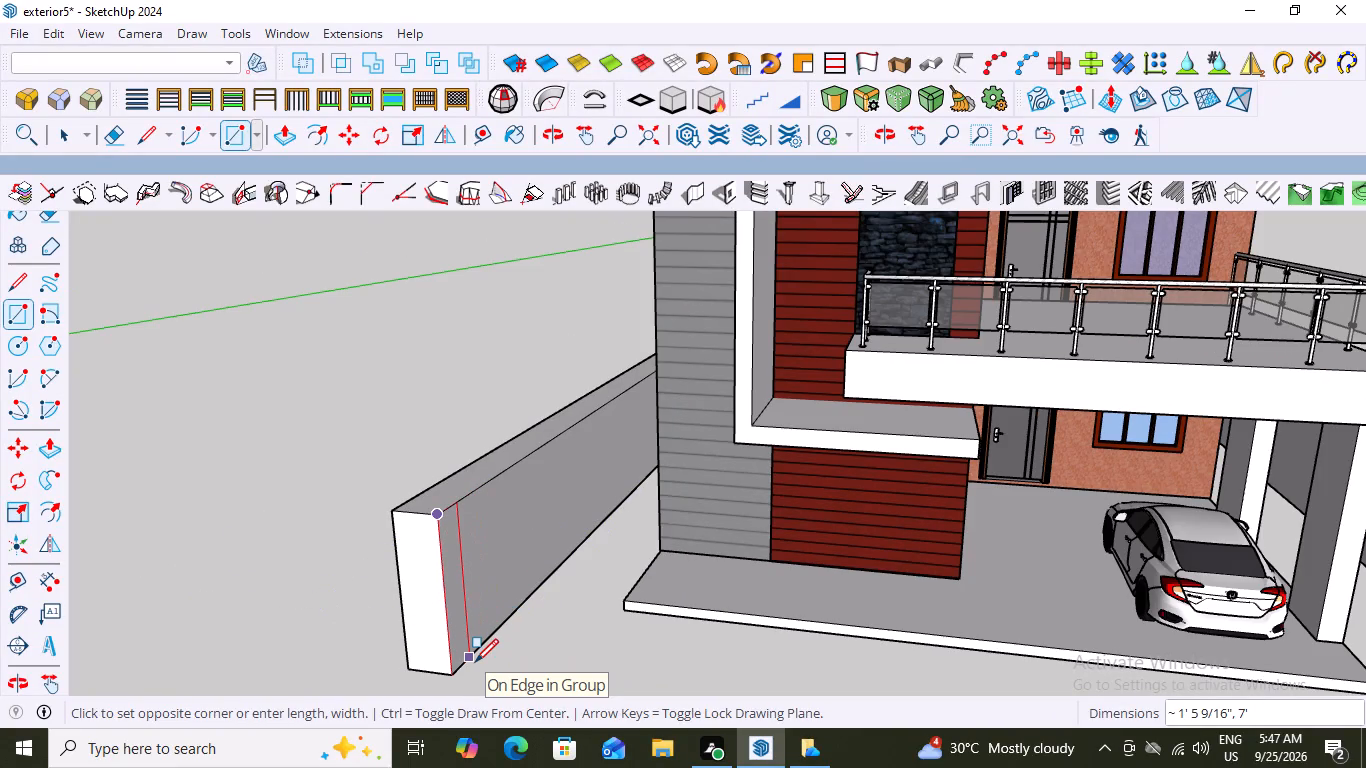
{"action": "scroll", "coordinate": [475, 662], "scroll_direction": "up", "scroll_amount": 4}
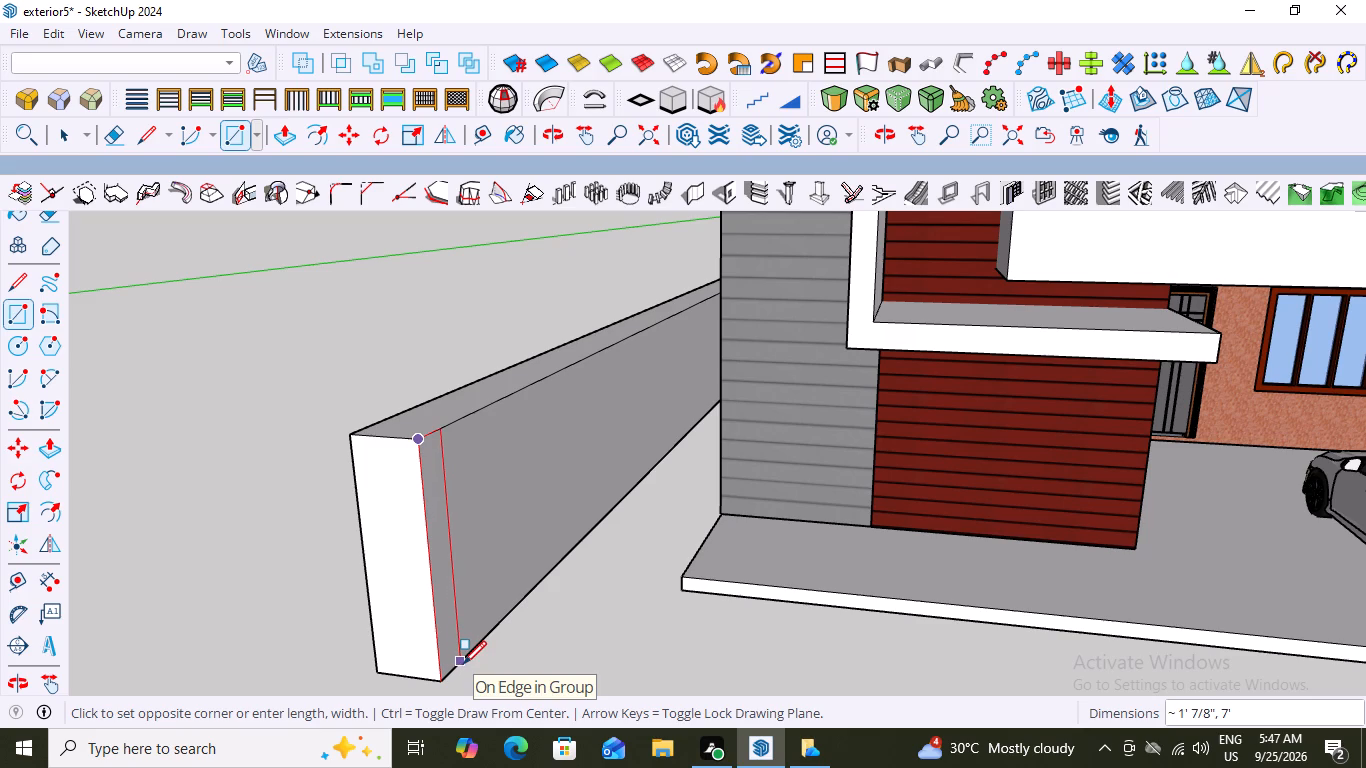
{"action": "key", "text": "2"}
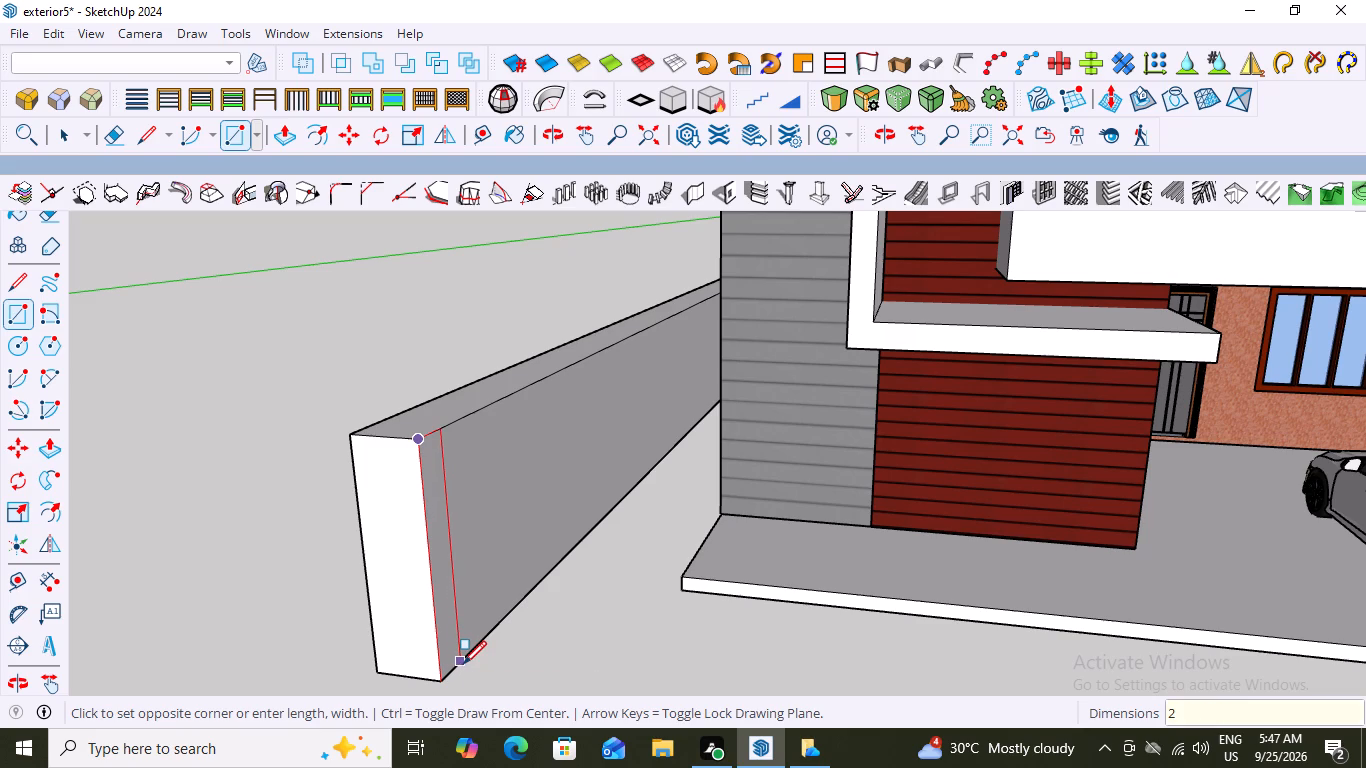
{"action": "key", "text": "apostrophe"}
{"action": "key", "text": "comma"}
{"action": "key", "text": "7"}
{"action": "key", "text": "apostrophe"}
{"action": "key", "text": "Return"}
{"action": "scroll", "coordinate": [582, 545], "scroll_direction": "down", "scroll_amount": 2}
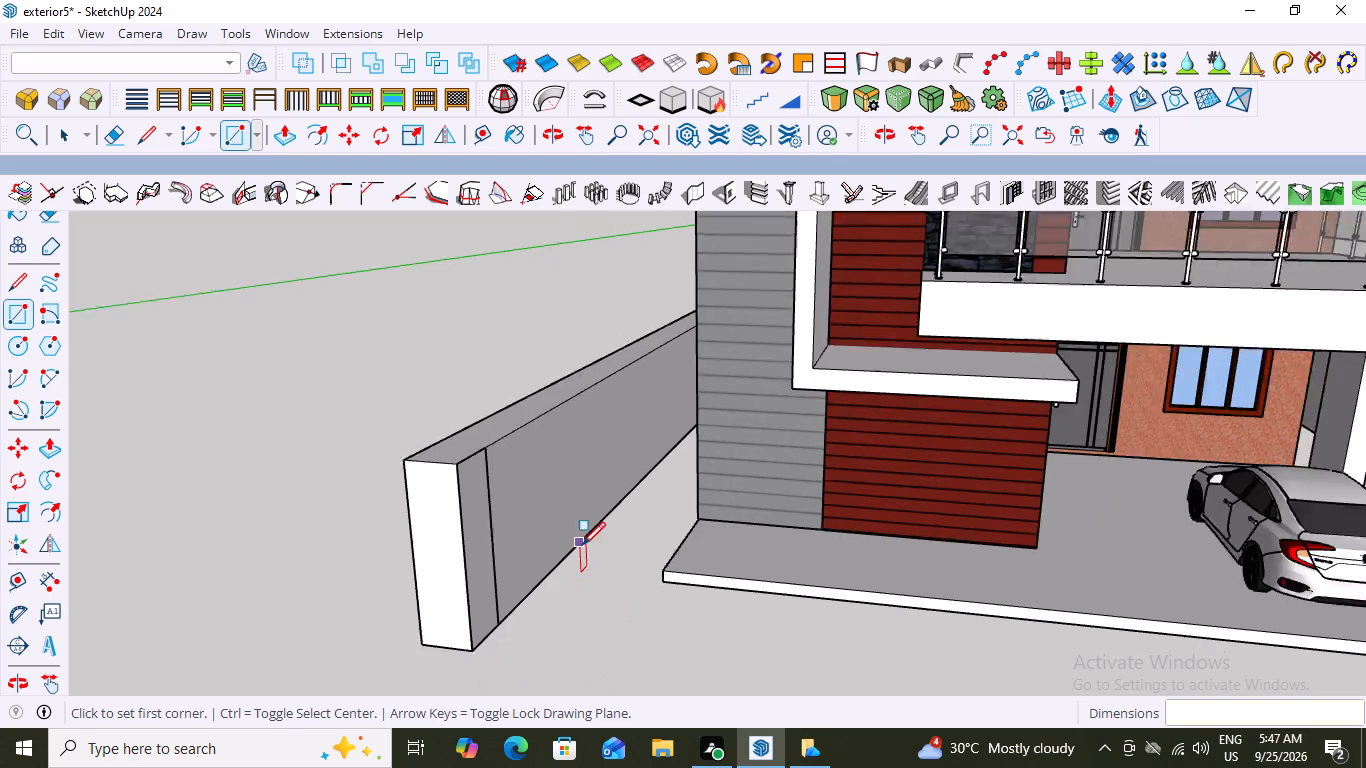
{"action": "scroll", "coordinate": [582, 545], "scroll_direction": "down", "scroll_amount": 5}
{"action": "key", "text": "space"}
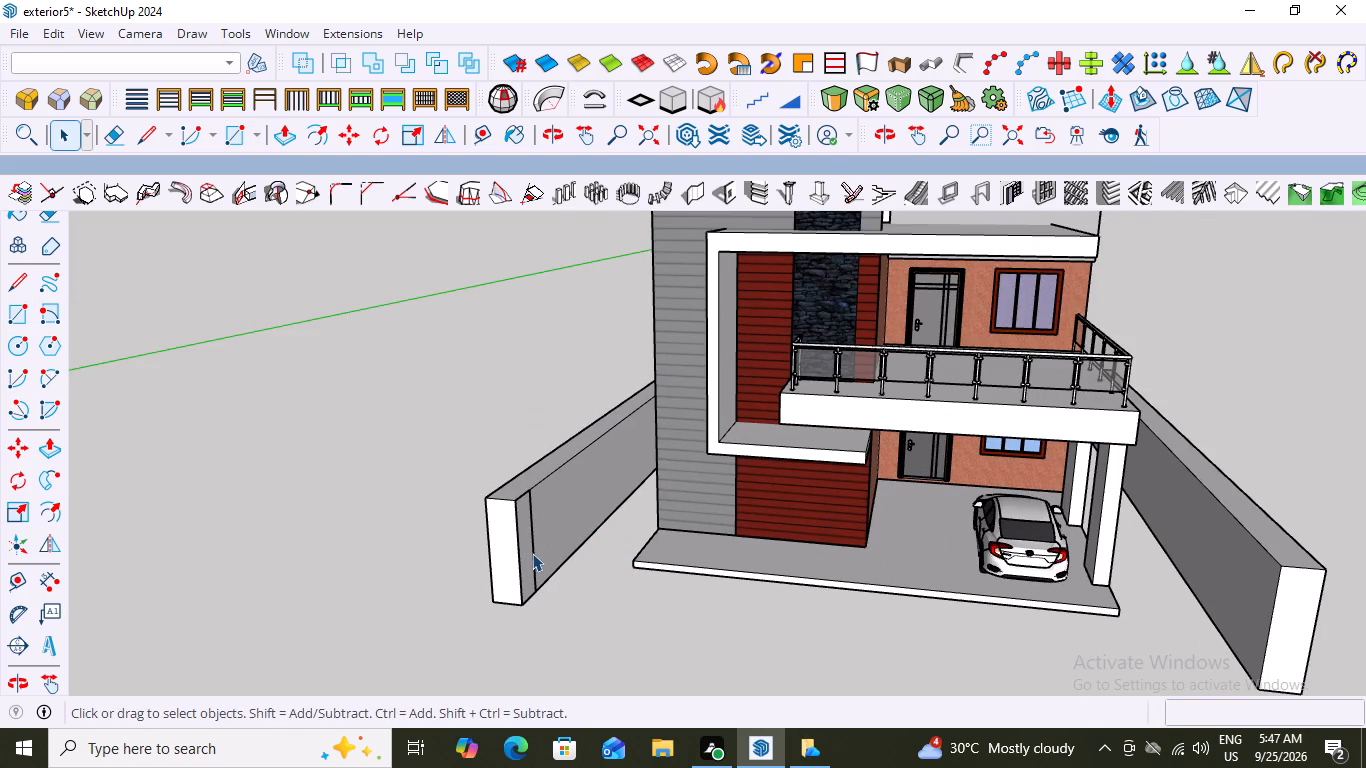
Push/Pull the new rectangle about 19' 11" across the house front to form a front boundary wall section.
{"action": "left_click", "coordinate": [532, 553]}
{"action": "double_click", "coordinate": [526, 544]}
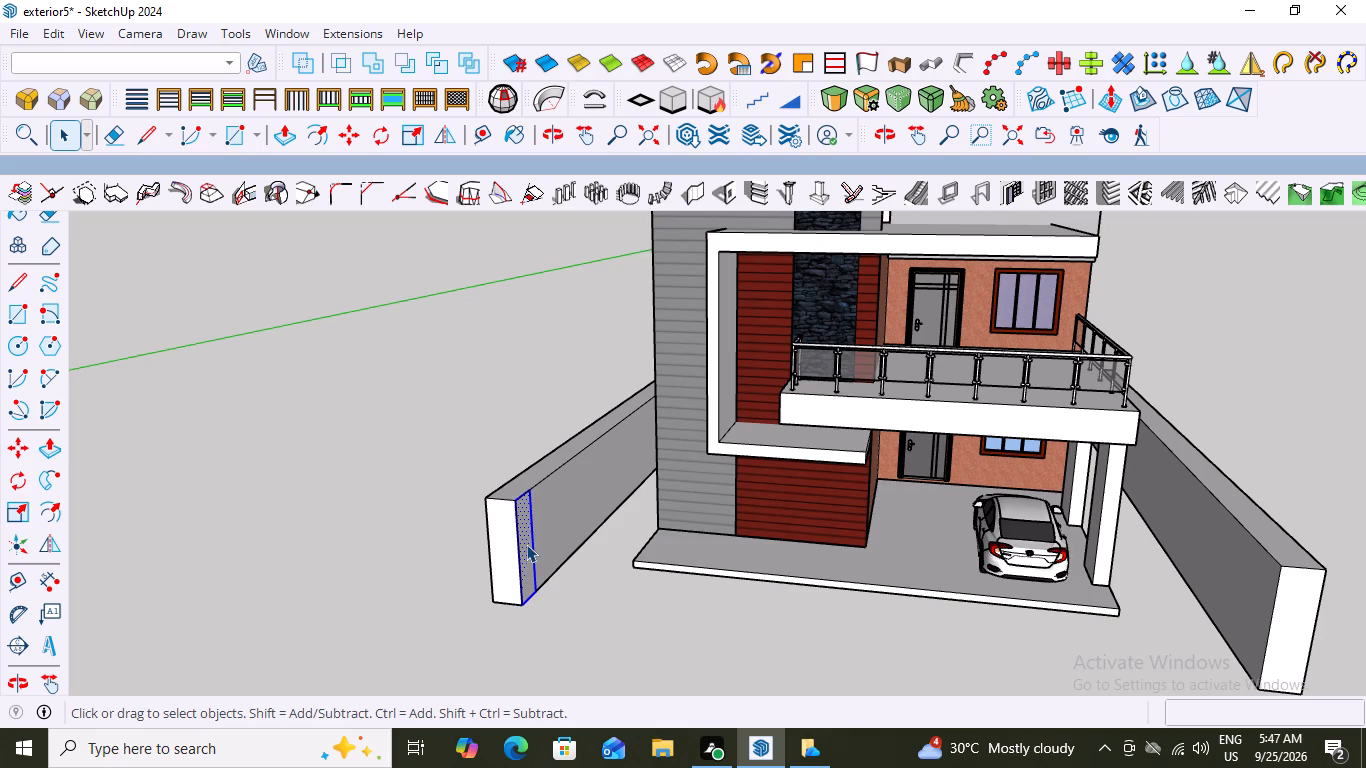
{"action": "key", "text": "p"}
{"action": "left_click", "coordinate": [526, 544]}
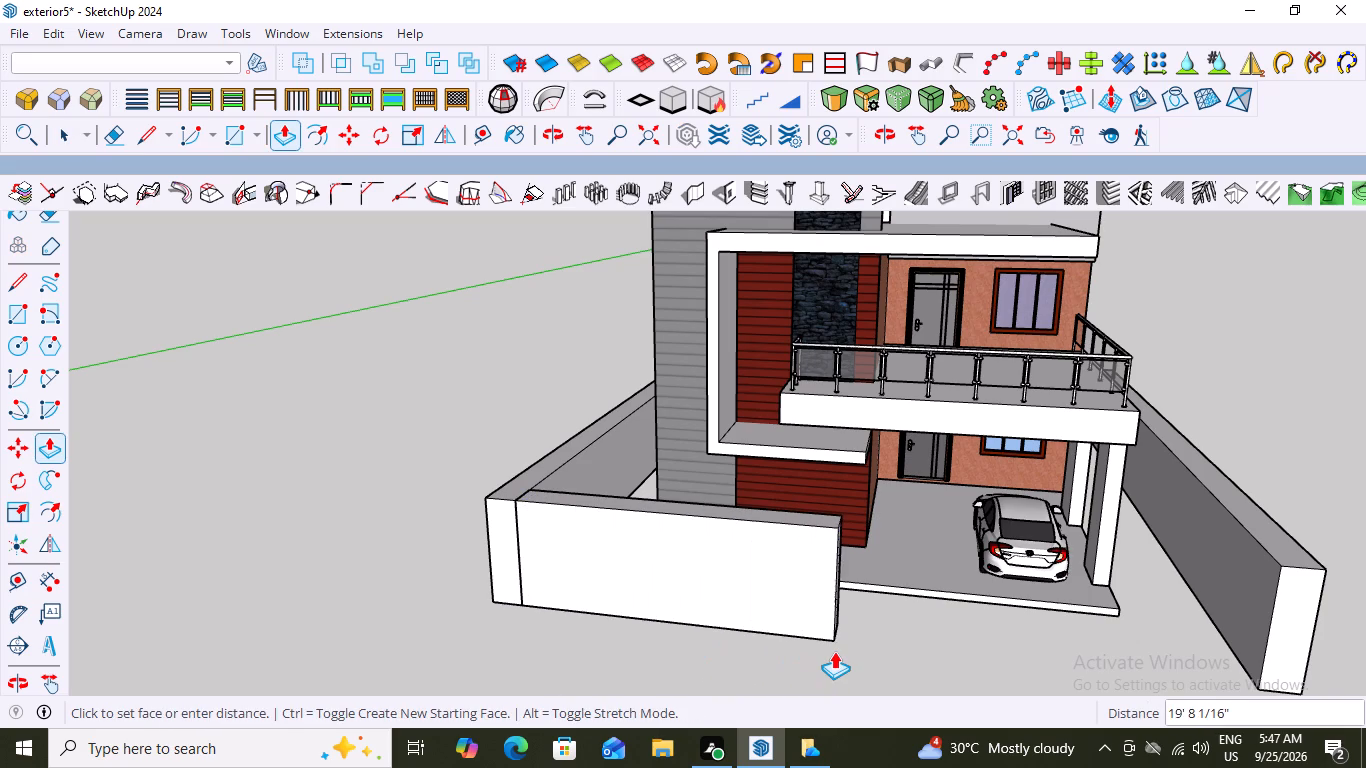
{"action": "middle_click_drag", "start_coordinate": [802, 657], "coordinate": [1153, 677]}
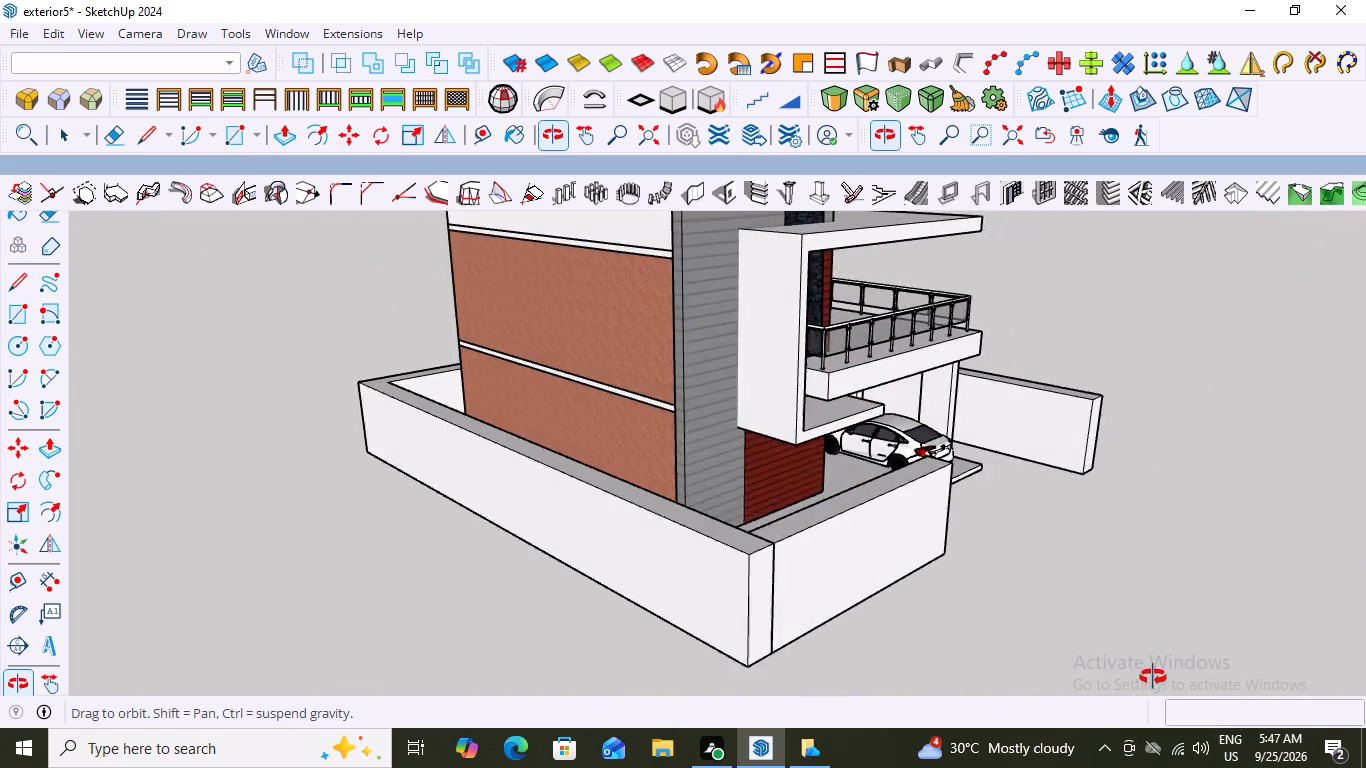
{"action": "middle_click_drag", "start_coordinate": [1153, 677], "coordinate": [979, 676]}
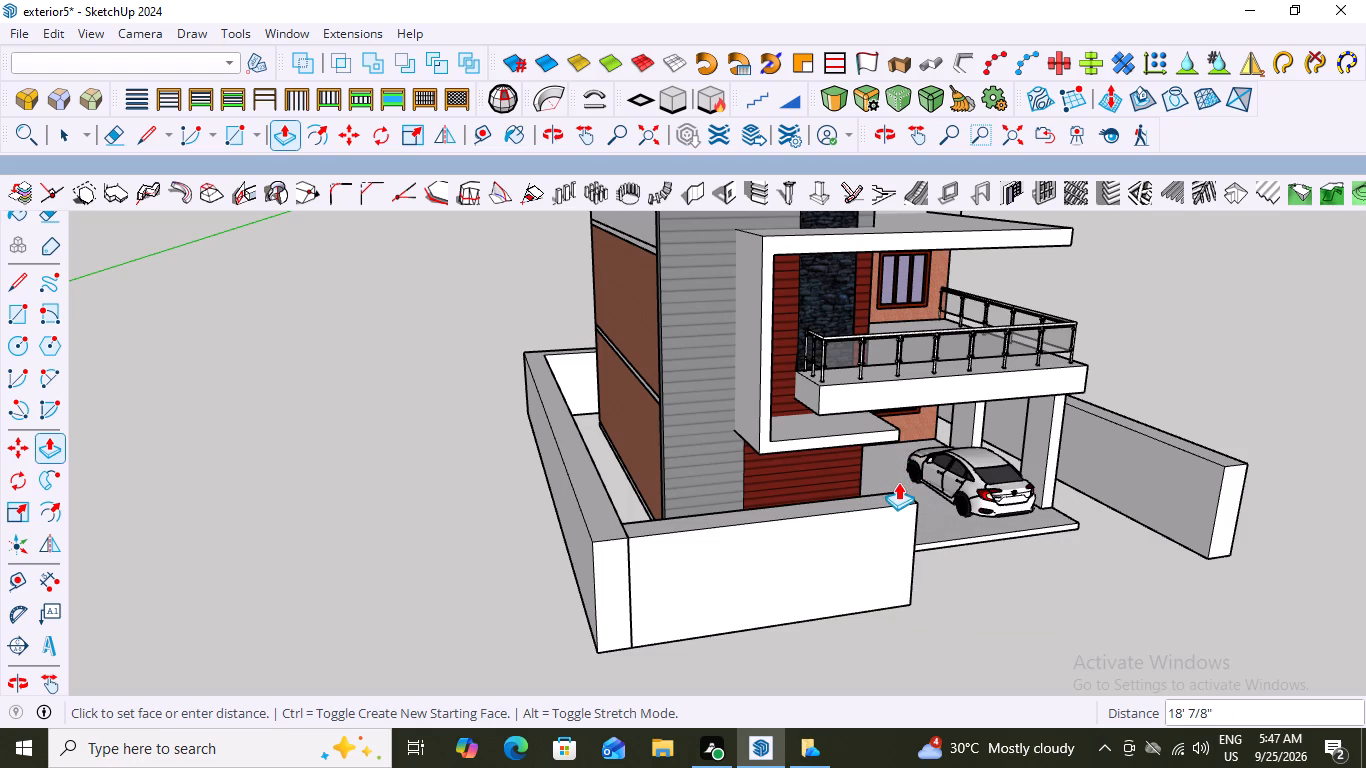
{"action": "middle_click_drag", "start_coordinate": [921, 540], "coordinate": [810, 522]}
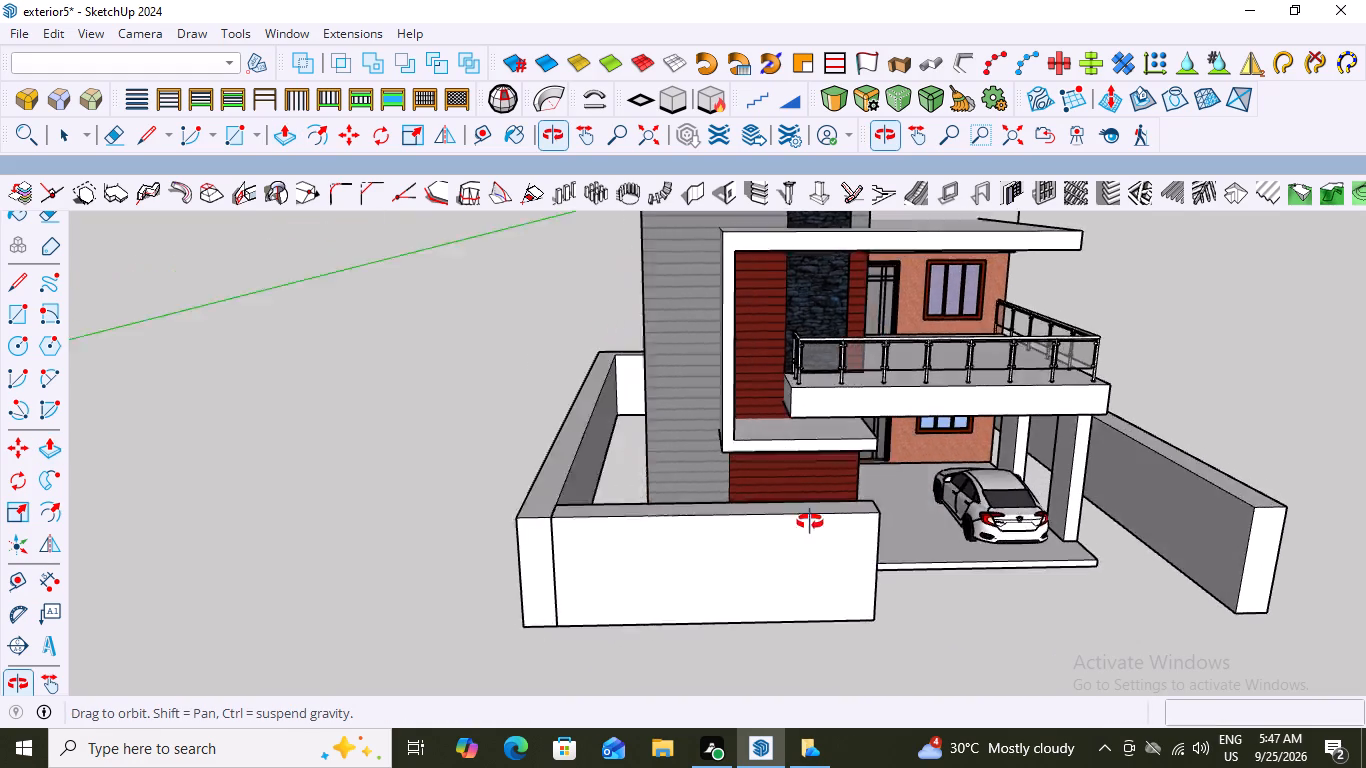
{"action": "middle_click_drag", "start_coordinate": [810, 522], "coordinate": [816, 528]}
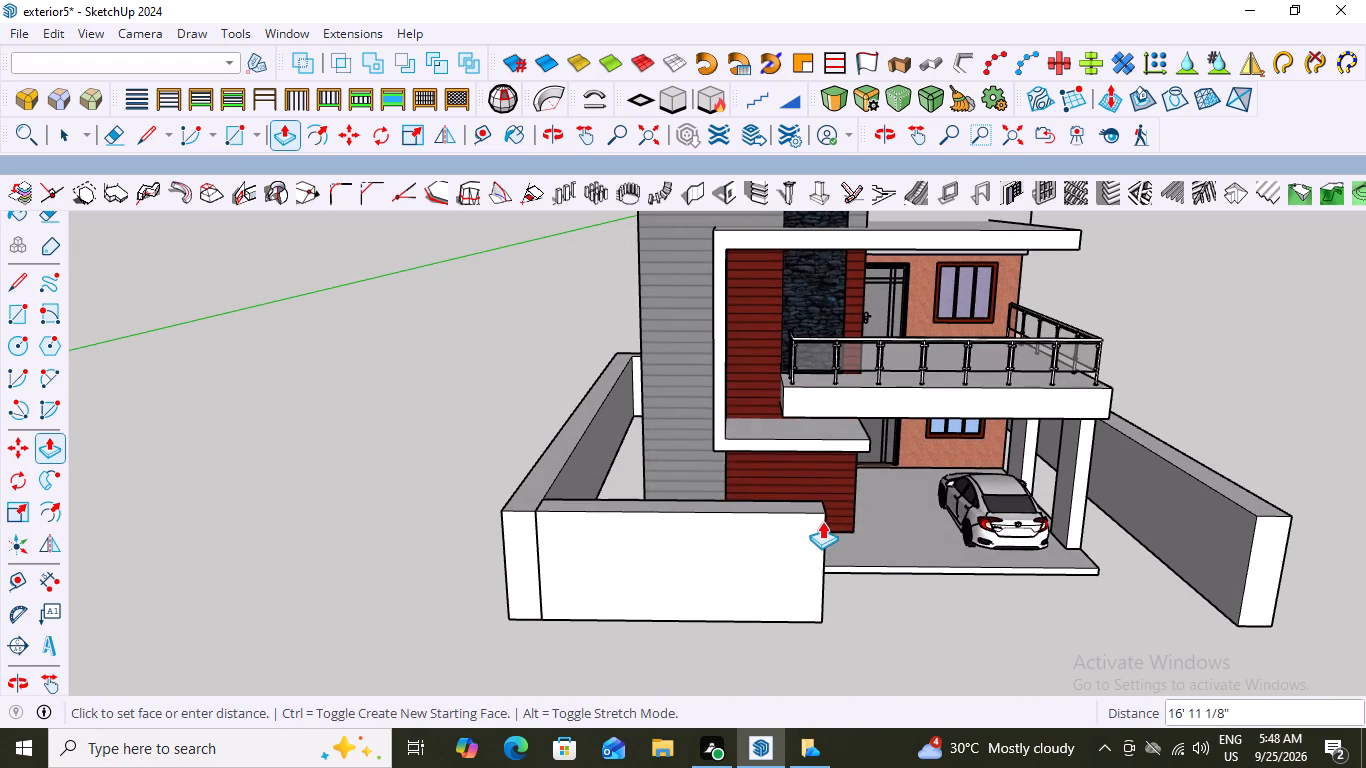
{"action": "left_click", "coordinate": [872, 543]}
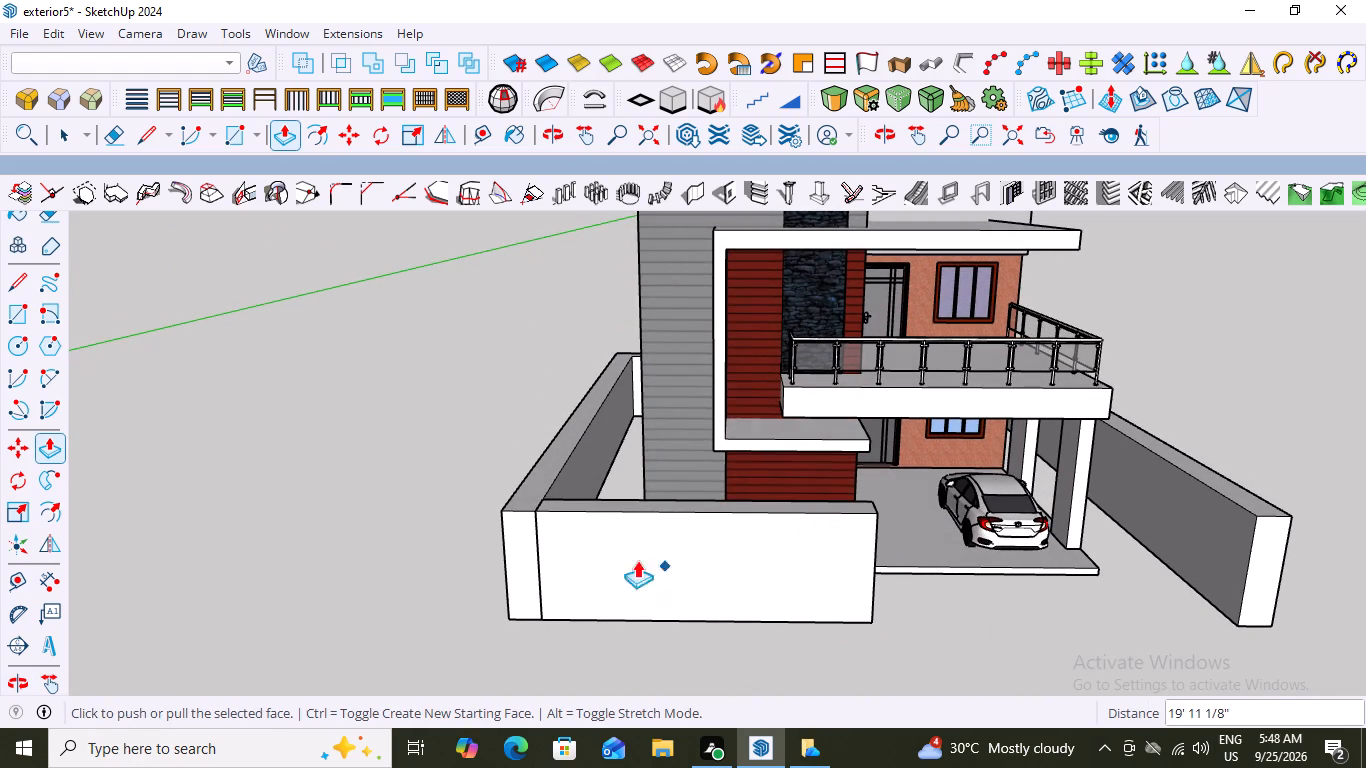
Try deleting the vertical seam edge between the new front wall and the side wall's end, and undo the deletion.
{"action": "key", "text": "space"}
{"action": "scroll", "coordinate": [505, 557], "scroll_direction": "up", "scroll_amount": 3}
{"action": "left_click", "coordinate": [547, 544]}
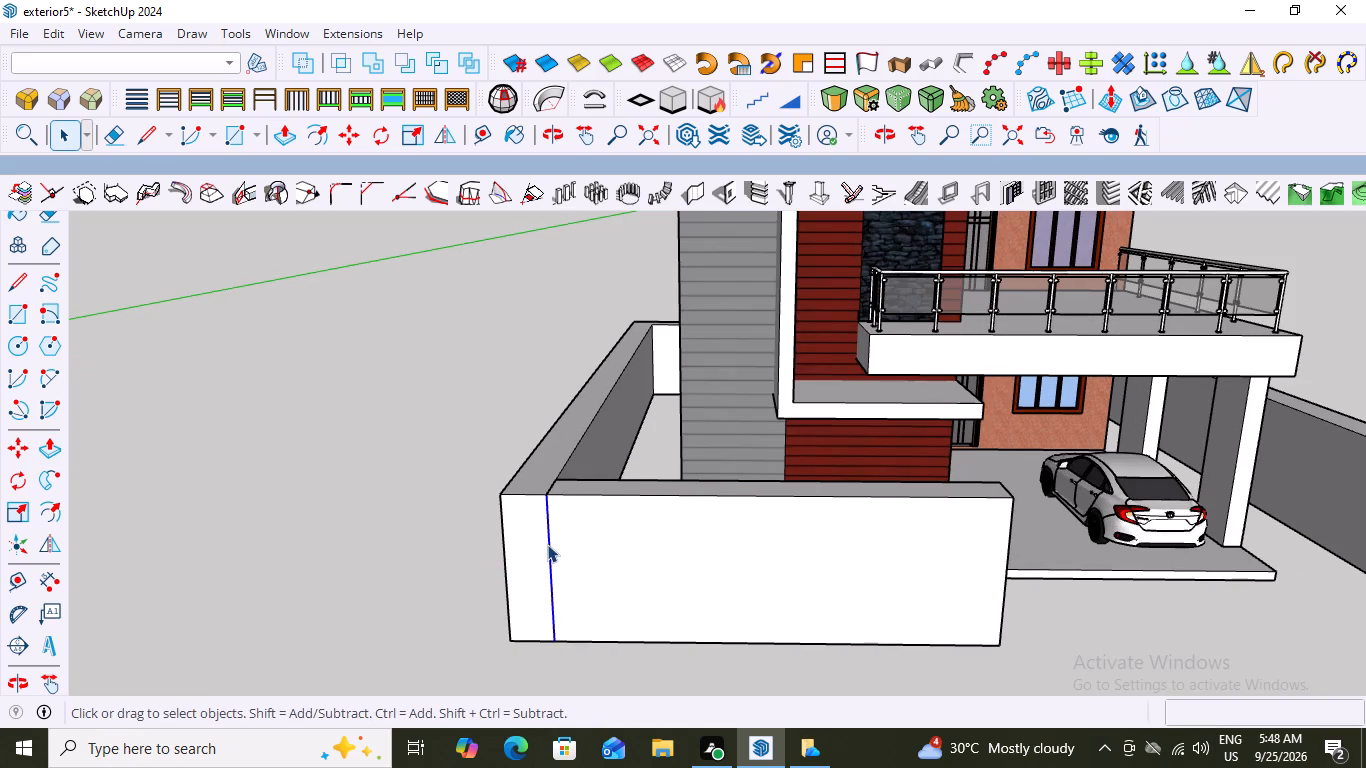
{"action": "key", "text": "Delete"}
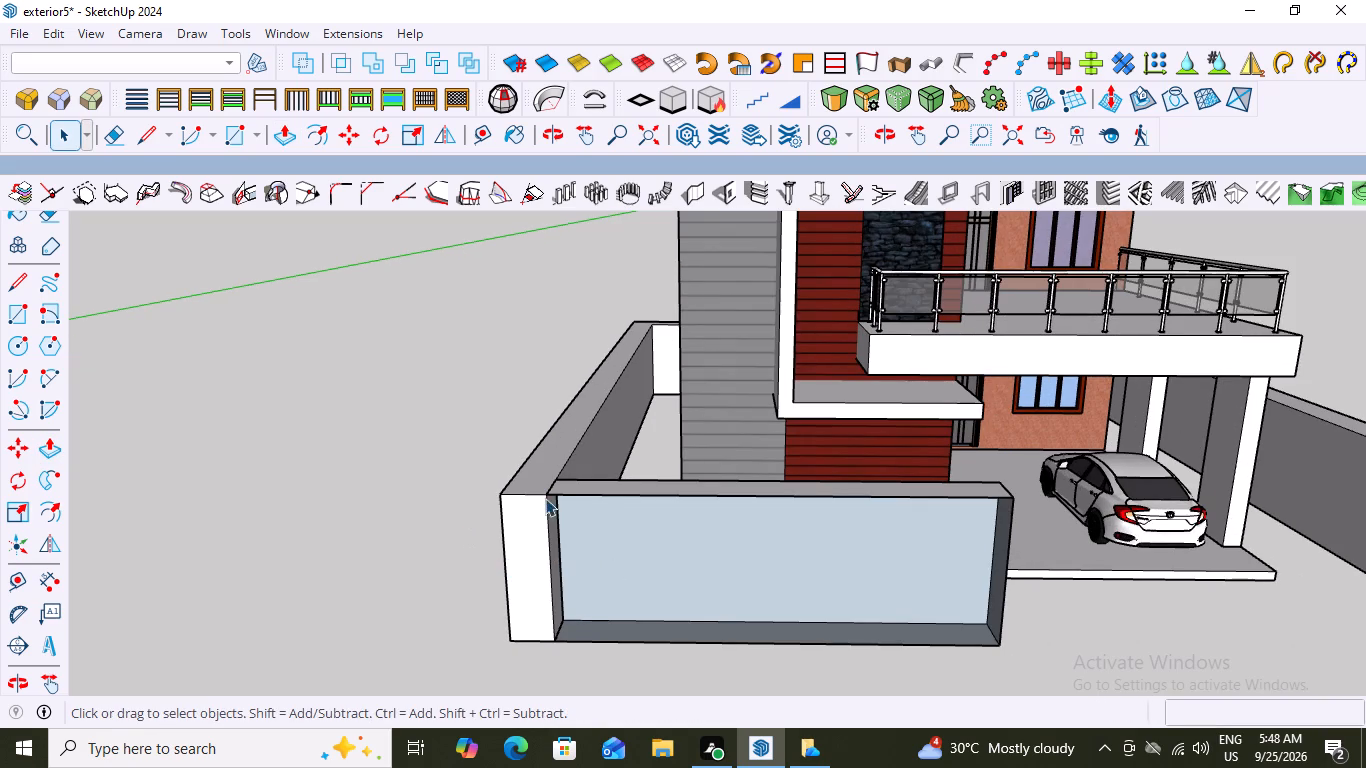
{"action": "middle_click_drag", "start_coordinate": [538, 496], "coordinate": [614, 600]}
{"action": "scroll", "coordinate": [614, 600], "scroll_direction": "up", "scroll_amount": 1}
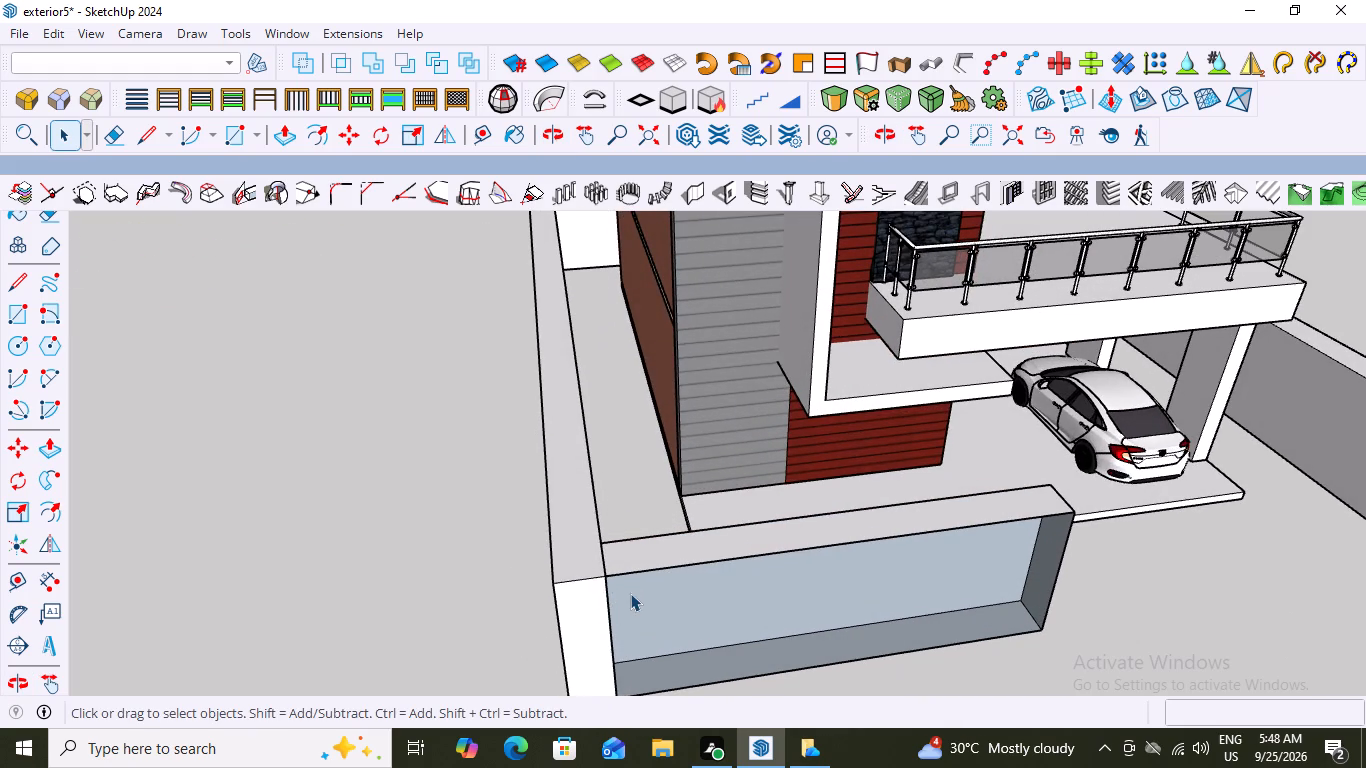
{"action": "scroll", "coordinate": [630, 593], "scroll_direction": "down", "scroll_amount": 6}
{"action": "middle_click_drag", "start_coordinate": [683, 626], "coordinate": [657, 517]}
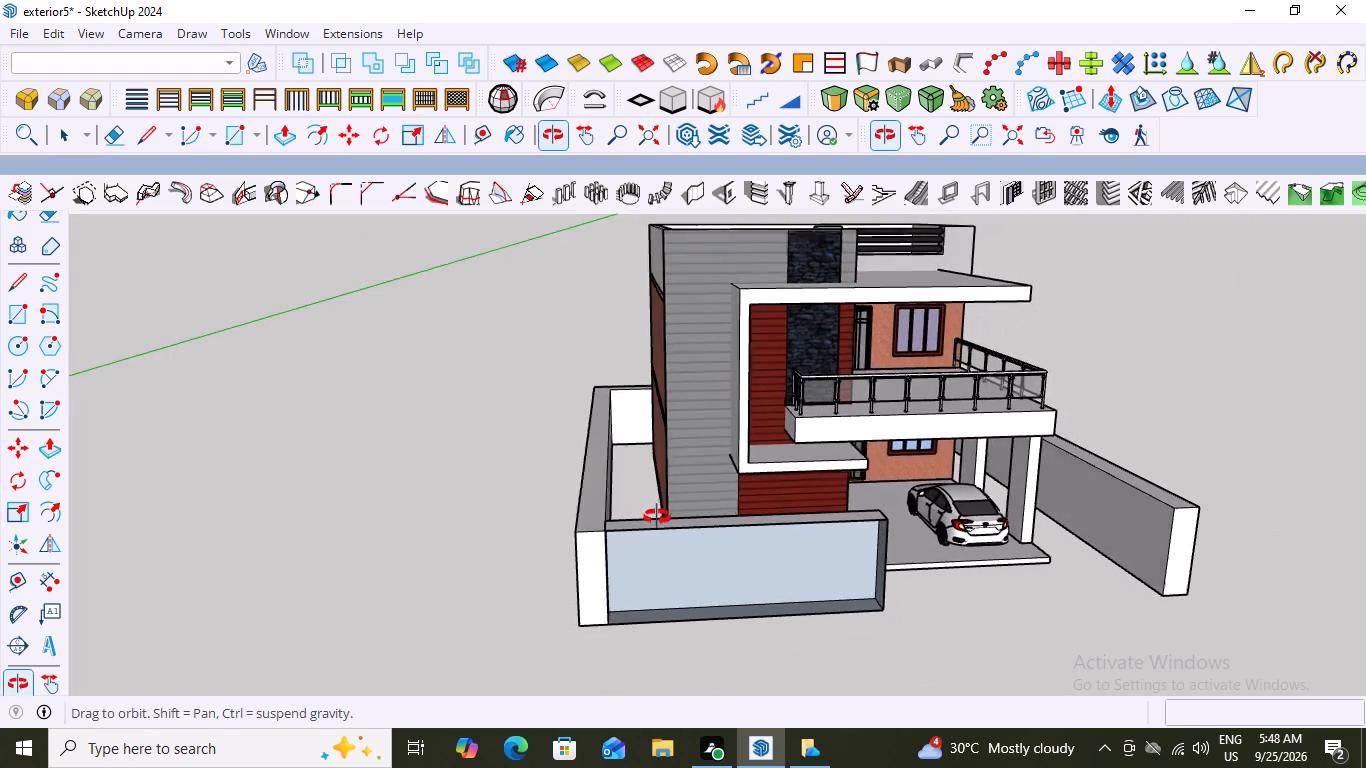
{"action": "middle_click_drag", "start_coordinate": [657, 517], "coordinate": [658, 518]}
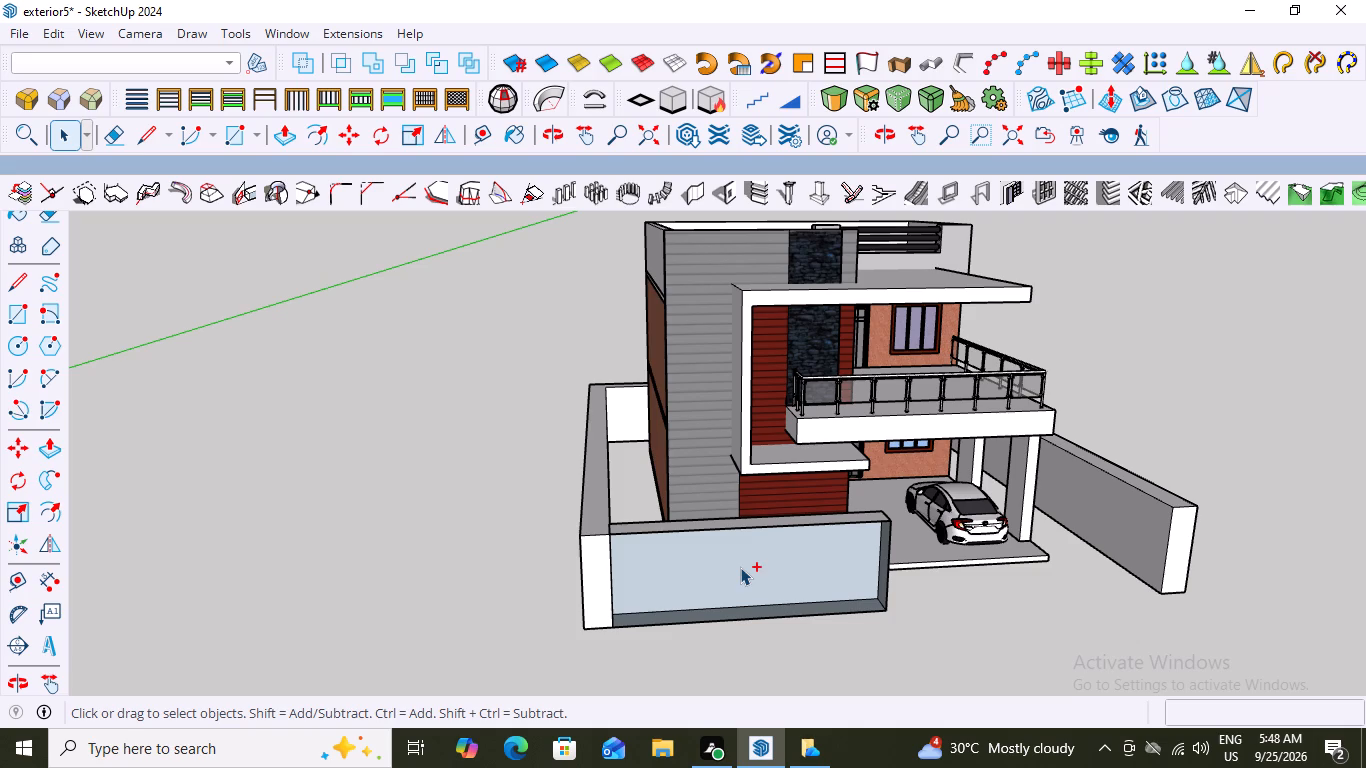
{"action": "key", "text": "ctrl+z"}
Save the model.
{"action": "key", "text": "ctrl+s"}
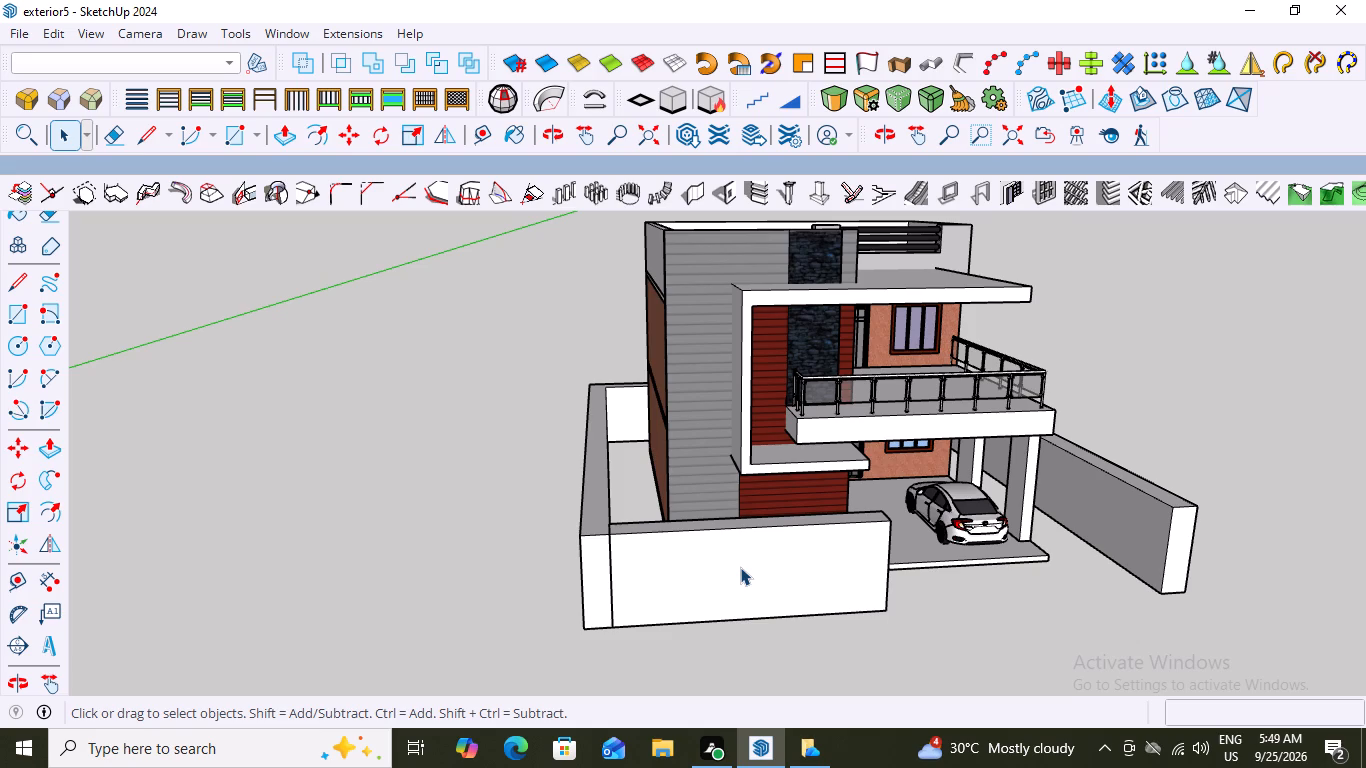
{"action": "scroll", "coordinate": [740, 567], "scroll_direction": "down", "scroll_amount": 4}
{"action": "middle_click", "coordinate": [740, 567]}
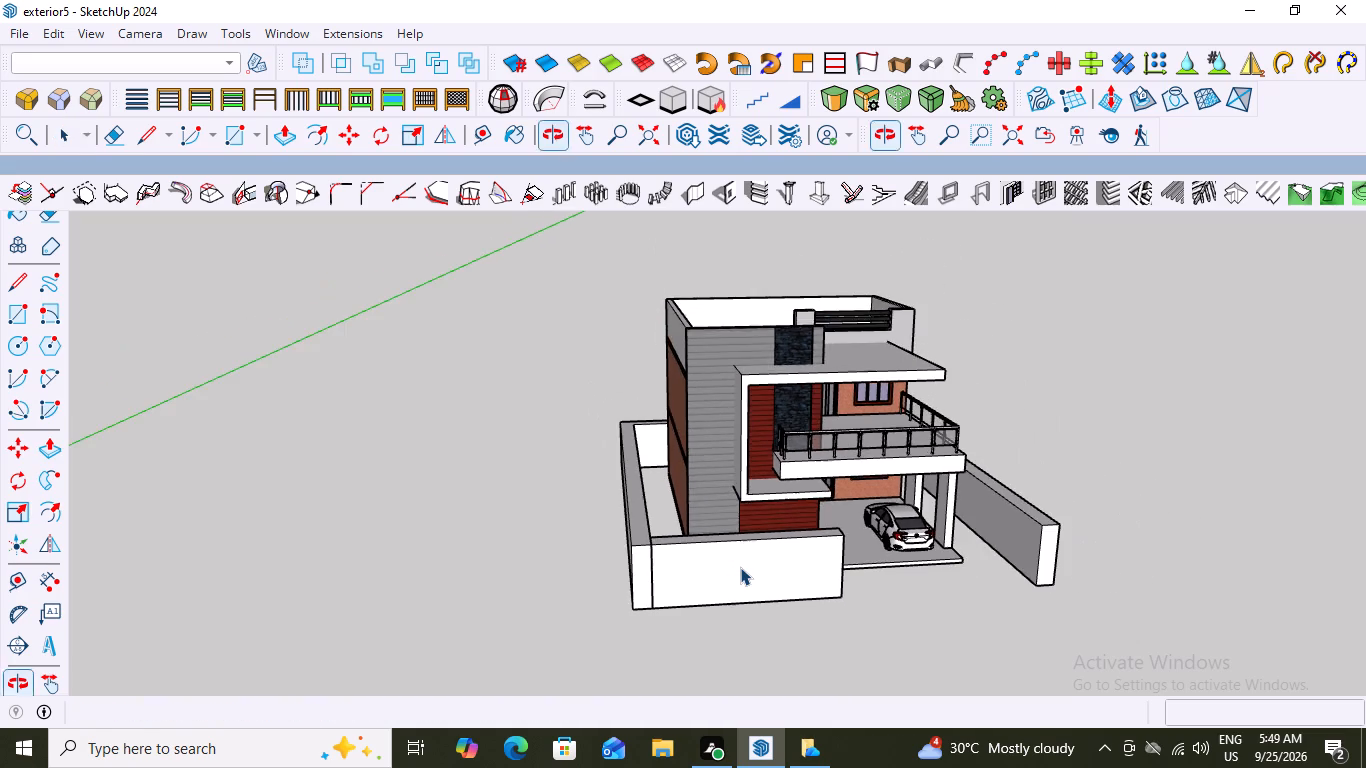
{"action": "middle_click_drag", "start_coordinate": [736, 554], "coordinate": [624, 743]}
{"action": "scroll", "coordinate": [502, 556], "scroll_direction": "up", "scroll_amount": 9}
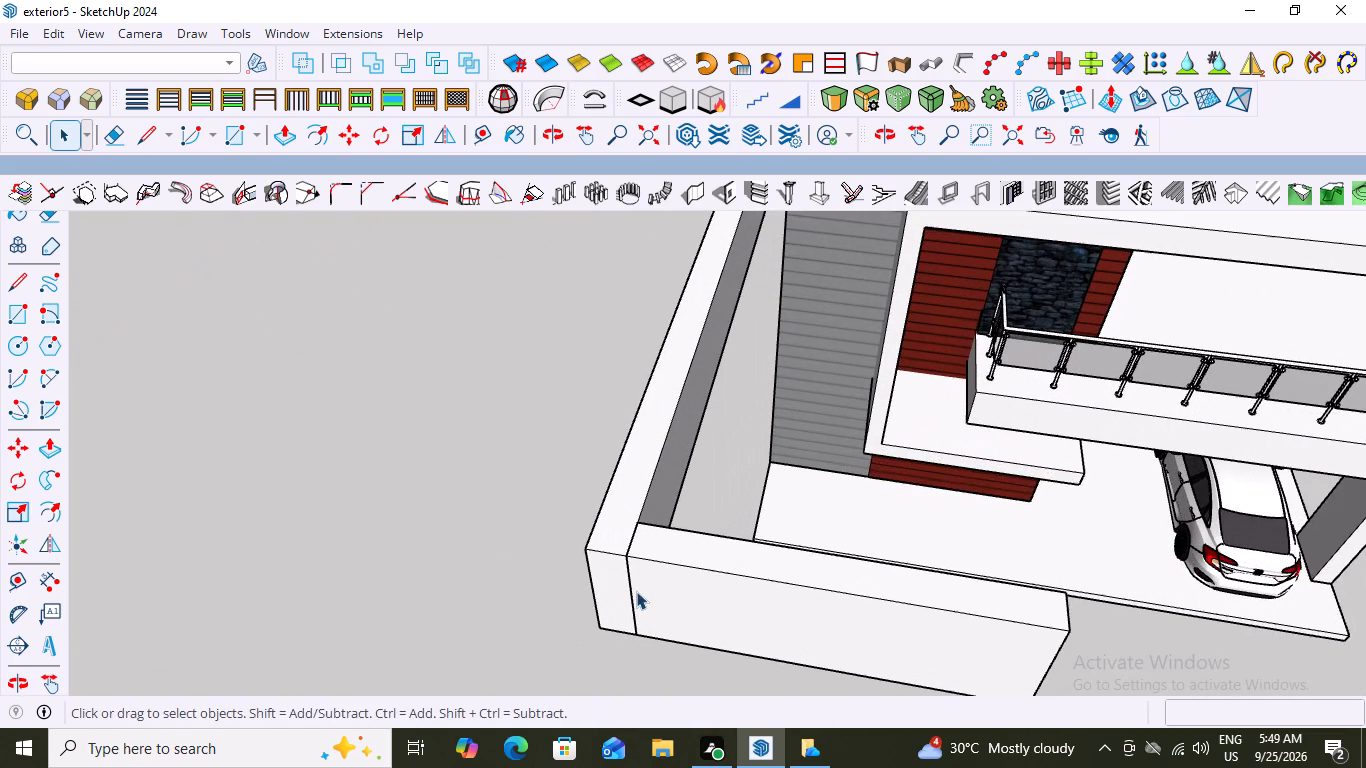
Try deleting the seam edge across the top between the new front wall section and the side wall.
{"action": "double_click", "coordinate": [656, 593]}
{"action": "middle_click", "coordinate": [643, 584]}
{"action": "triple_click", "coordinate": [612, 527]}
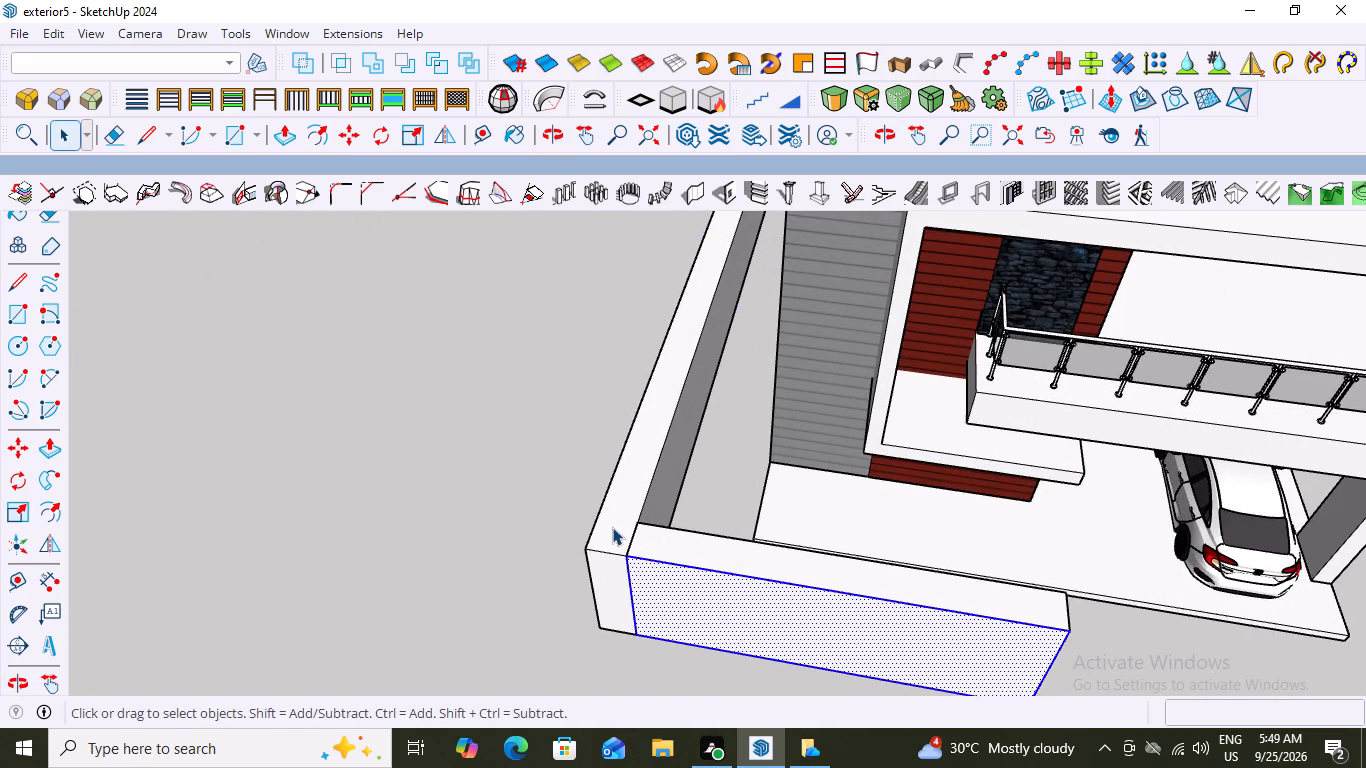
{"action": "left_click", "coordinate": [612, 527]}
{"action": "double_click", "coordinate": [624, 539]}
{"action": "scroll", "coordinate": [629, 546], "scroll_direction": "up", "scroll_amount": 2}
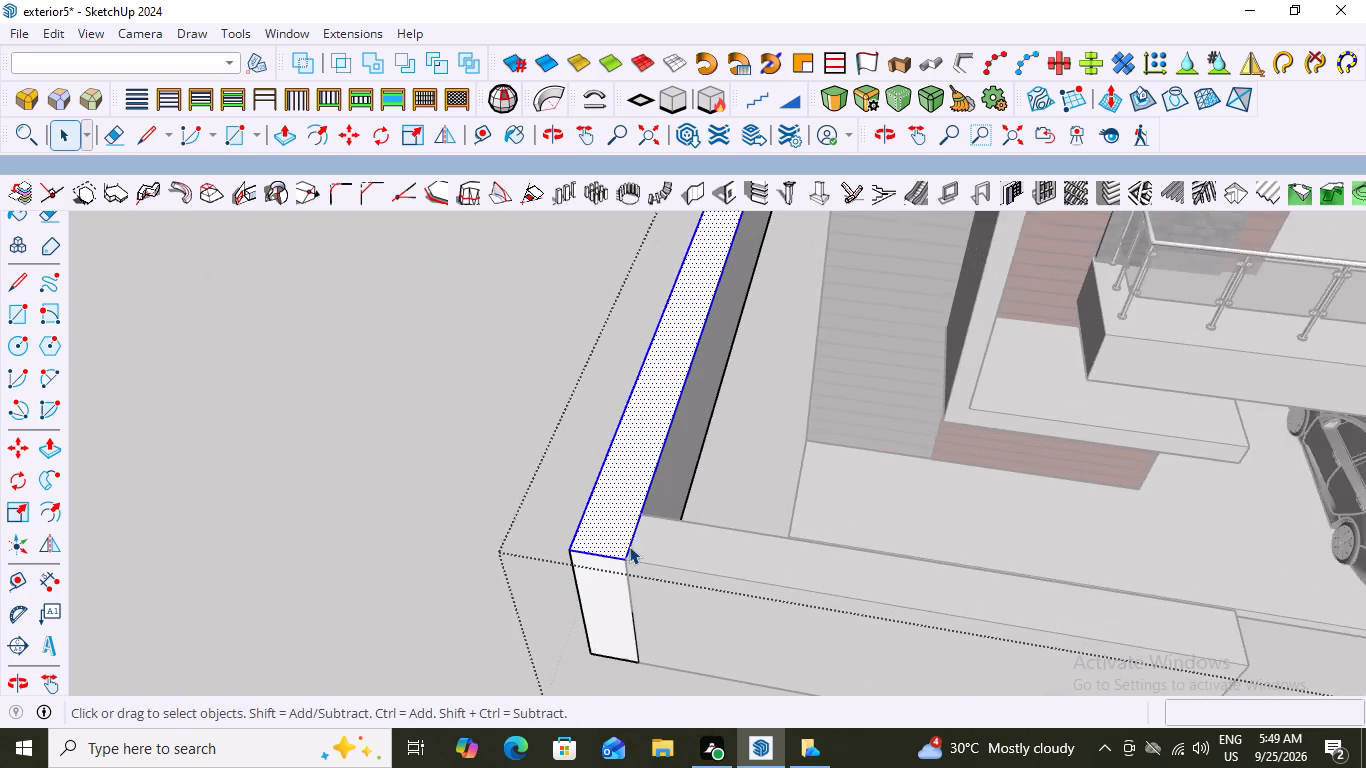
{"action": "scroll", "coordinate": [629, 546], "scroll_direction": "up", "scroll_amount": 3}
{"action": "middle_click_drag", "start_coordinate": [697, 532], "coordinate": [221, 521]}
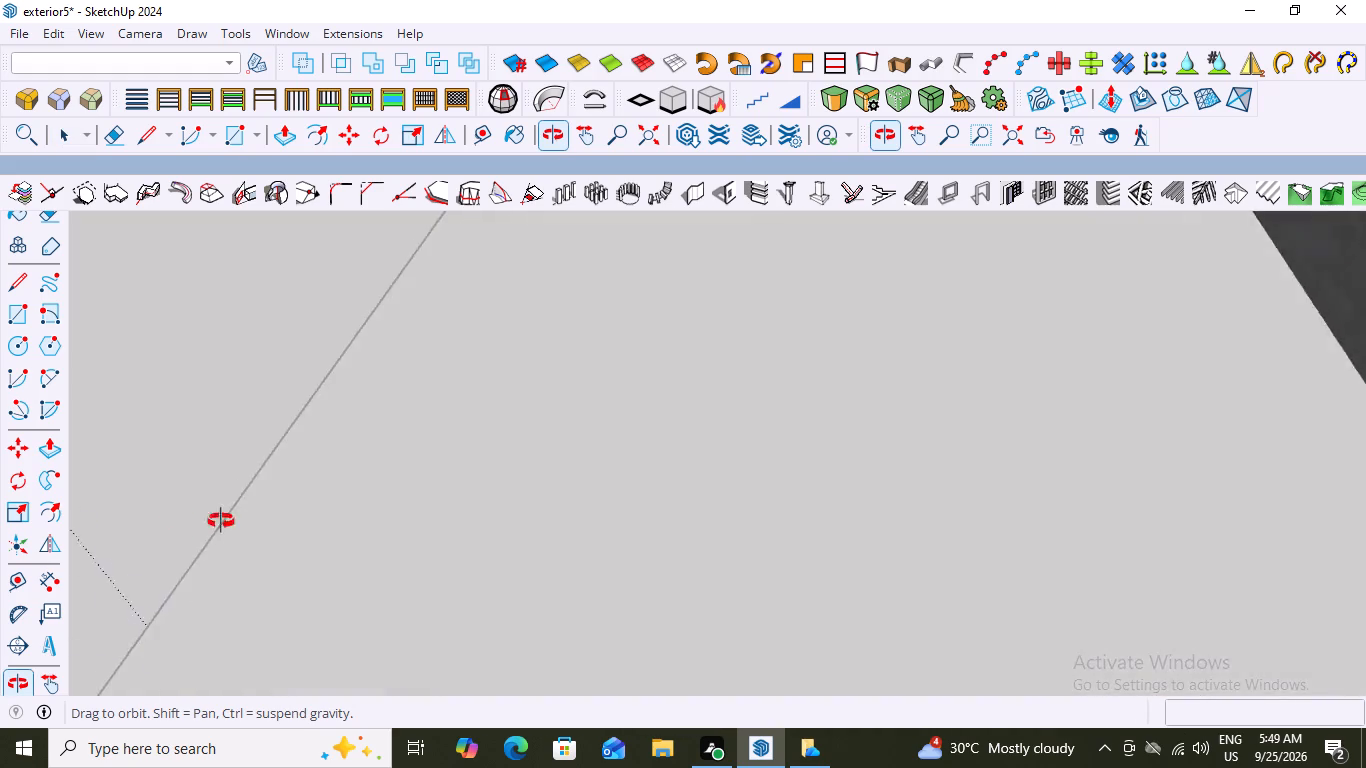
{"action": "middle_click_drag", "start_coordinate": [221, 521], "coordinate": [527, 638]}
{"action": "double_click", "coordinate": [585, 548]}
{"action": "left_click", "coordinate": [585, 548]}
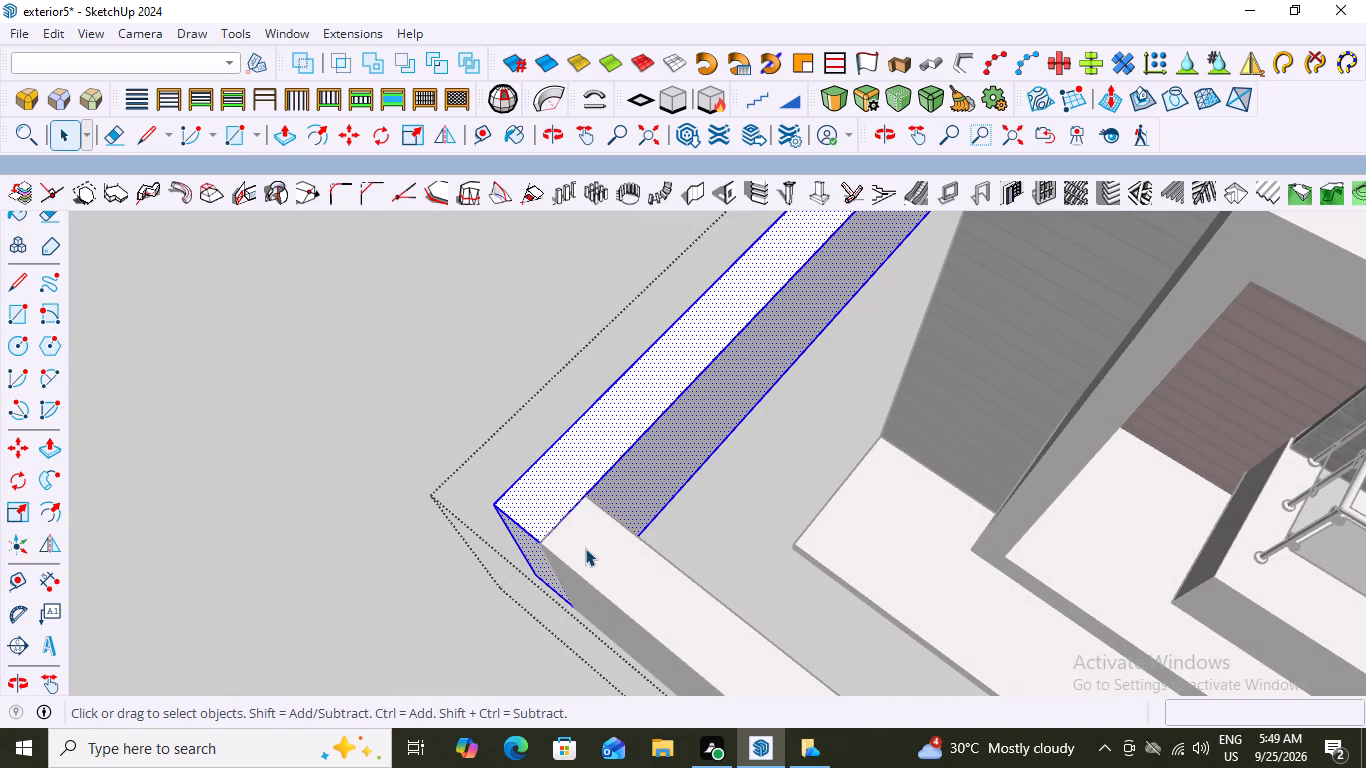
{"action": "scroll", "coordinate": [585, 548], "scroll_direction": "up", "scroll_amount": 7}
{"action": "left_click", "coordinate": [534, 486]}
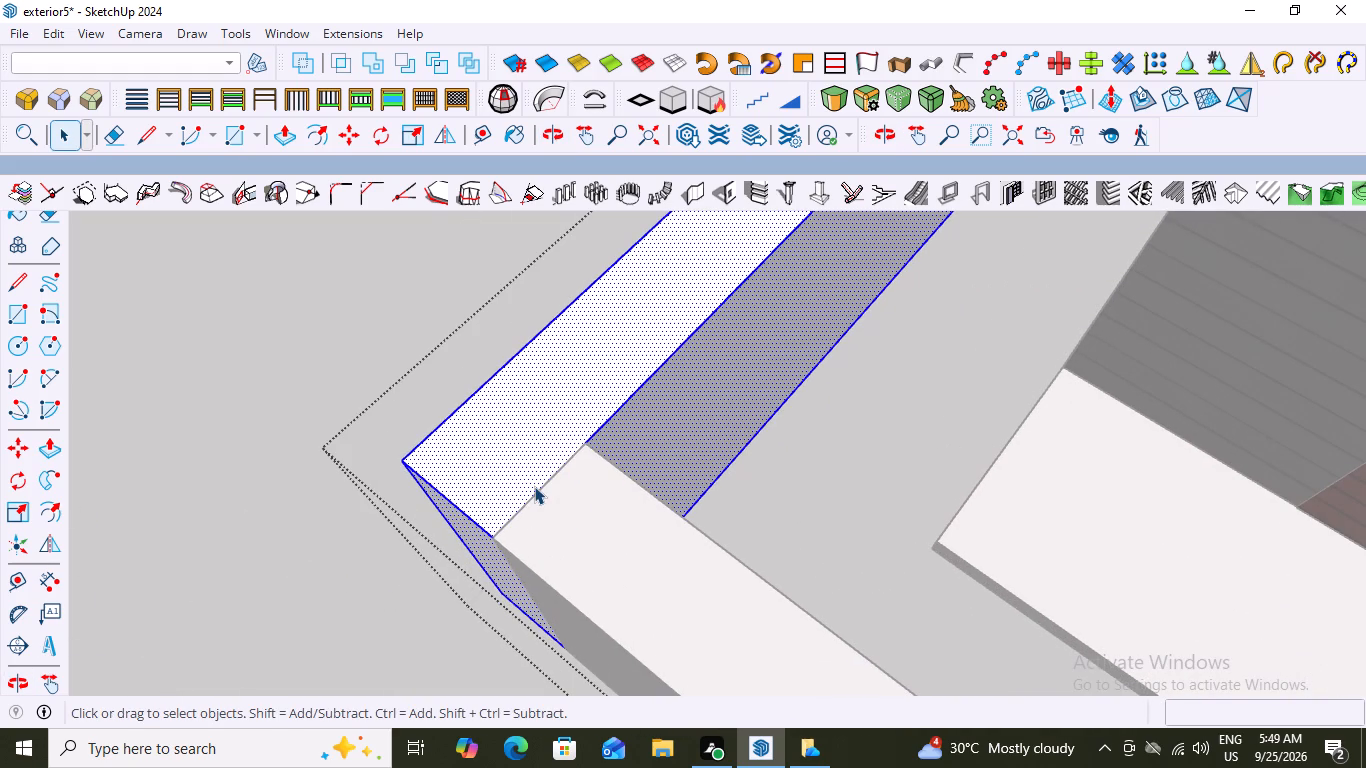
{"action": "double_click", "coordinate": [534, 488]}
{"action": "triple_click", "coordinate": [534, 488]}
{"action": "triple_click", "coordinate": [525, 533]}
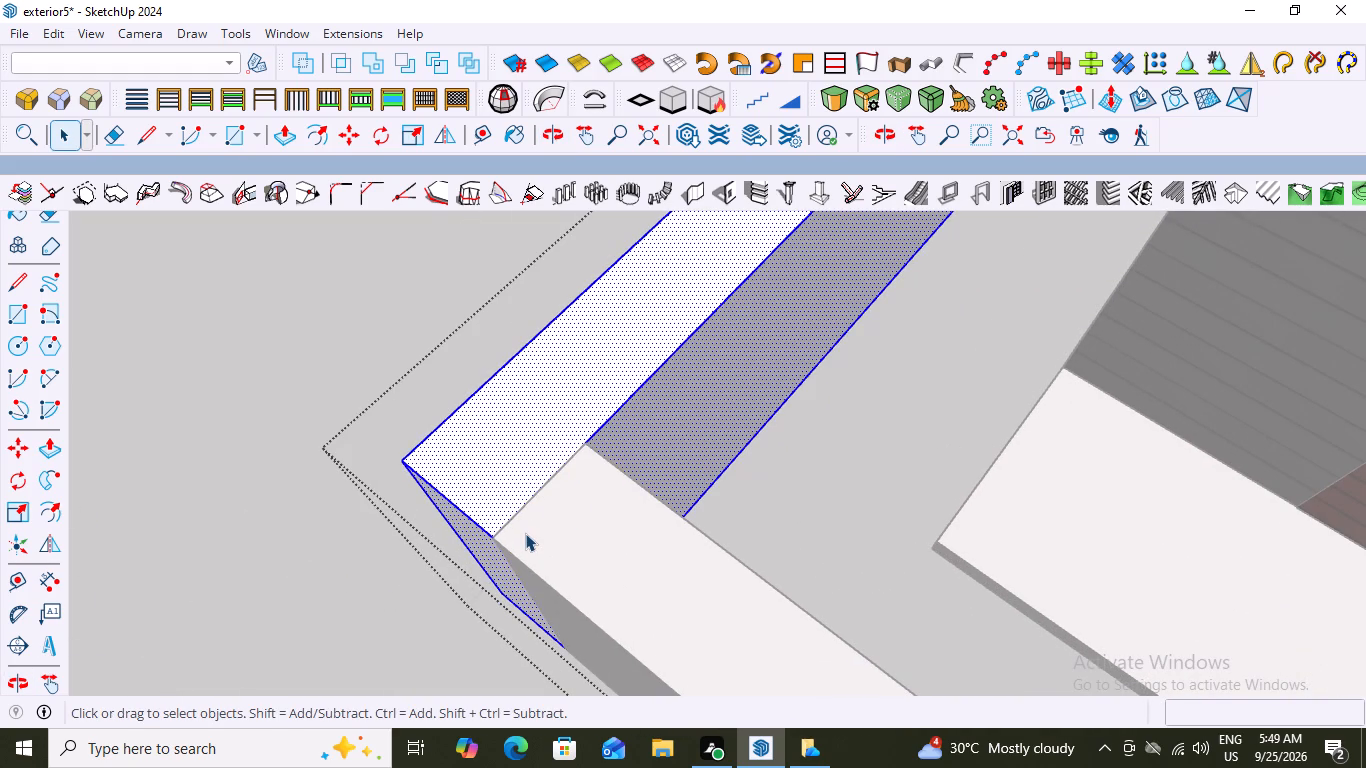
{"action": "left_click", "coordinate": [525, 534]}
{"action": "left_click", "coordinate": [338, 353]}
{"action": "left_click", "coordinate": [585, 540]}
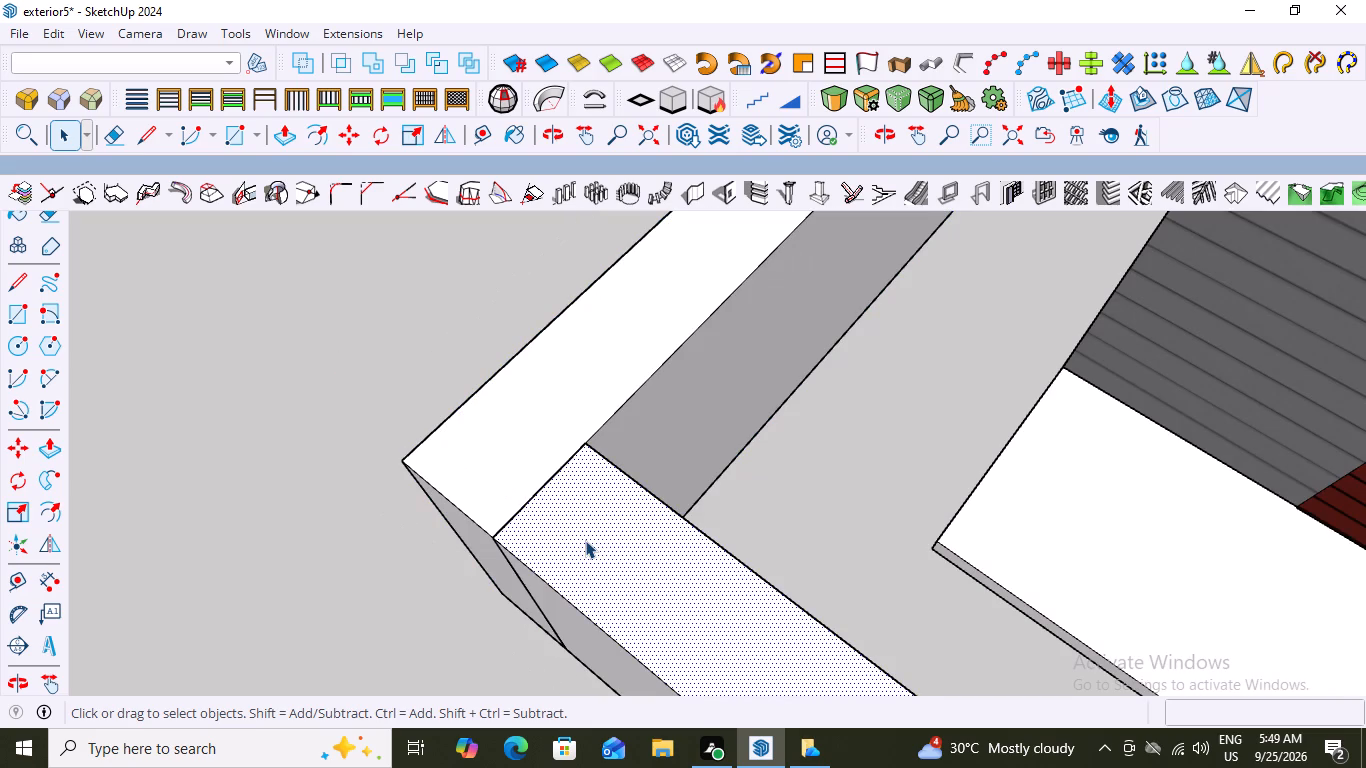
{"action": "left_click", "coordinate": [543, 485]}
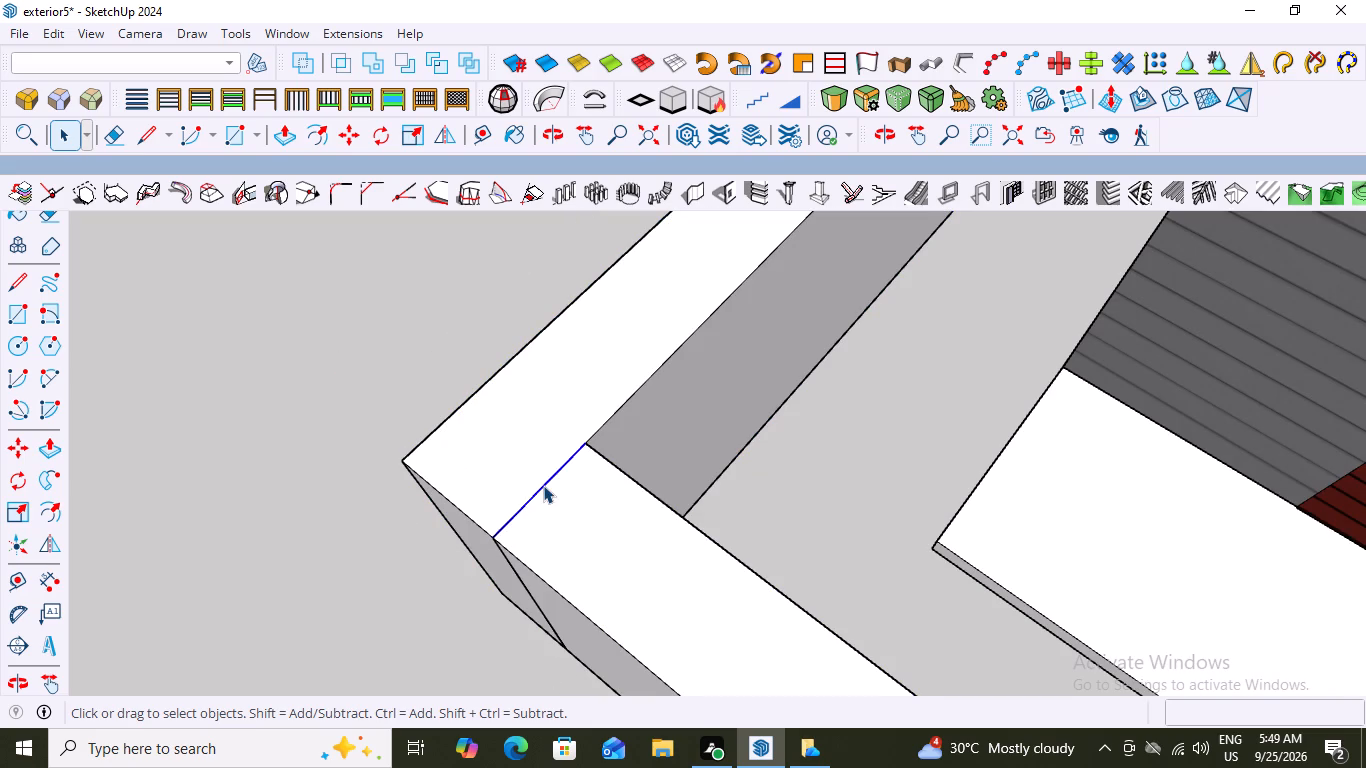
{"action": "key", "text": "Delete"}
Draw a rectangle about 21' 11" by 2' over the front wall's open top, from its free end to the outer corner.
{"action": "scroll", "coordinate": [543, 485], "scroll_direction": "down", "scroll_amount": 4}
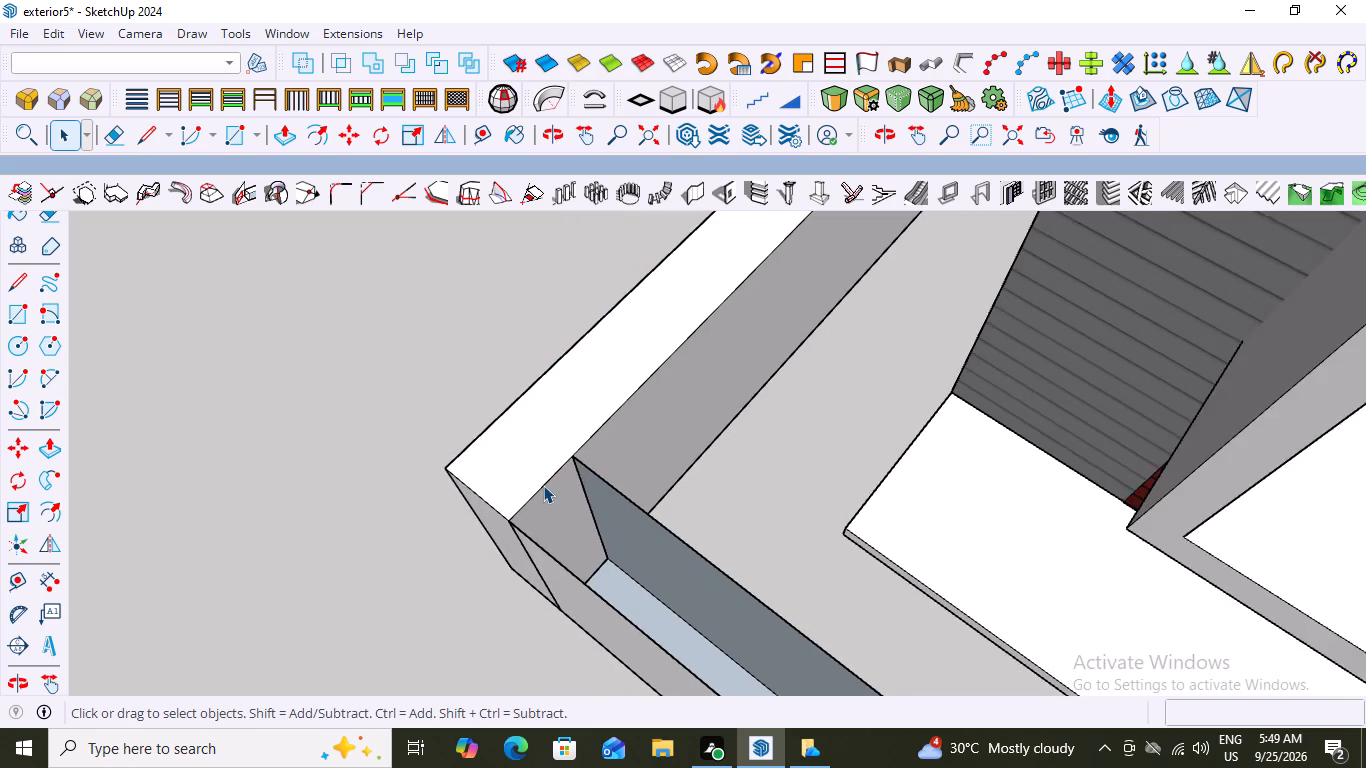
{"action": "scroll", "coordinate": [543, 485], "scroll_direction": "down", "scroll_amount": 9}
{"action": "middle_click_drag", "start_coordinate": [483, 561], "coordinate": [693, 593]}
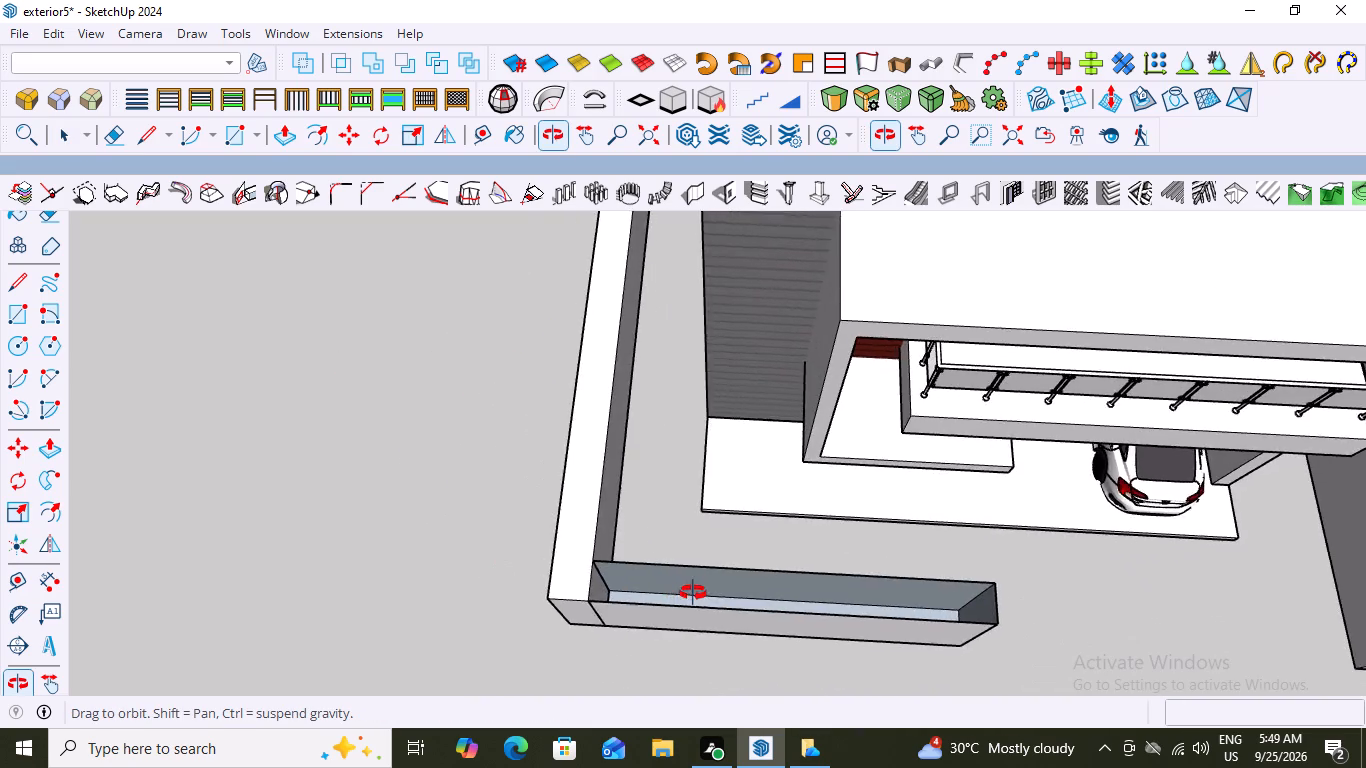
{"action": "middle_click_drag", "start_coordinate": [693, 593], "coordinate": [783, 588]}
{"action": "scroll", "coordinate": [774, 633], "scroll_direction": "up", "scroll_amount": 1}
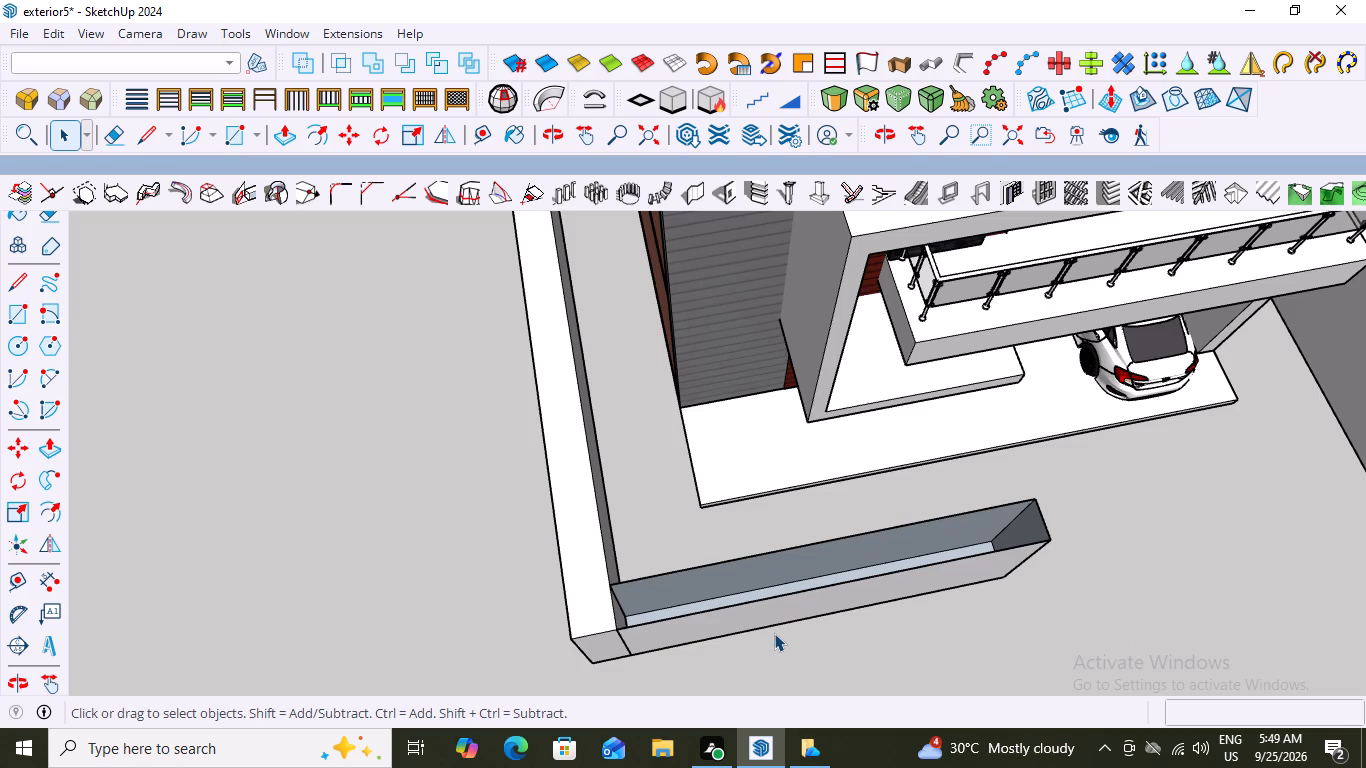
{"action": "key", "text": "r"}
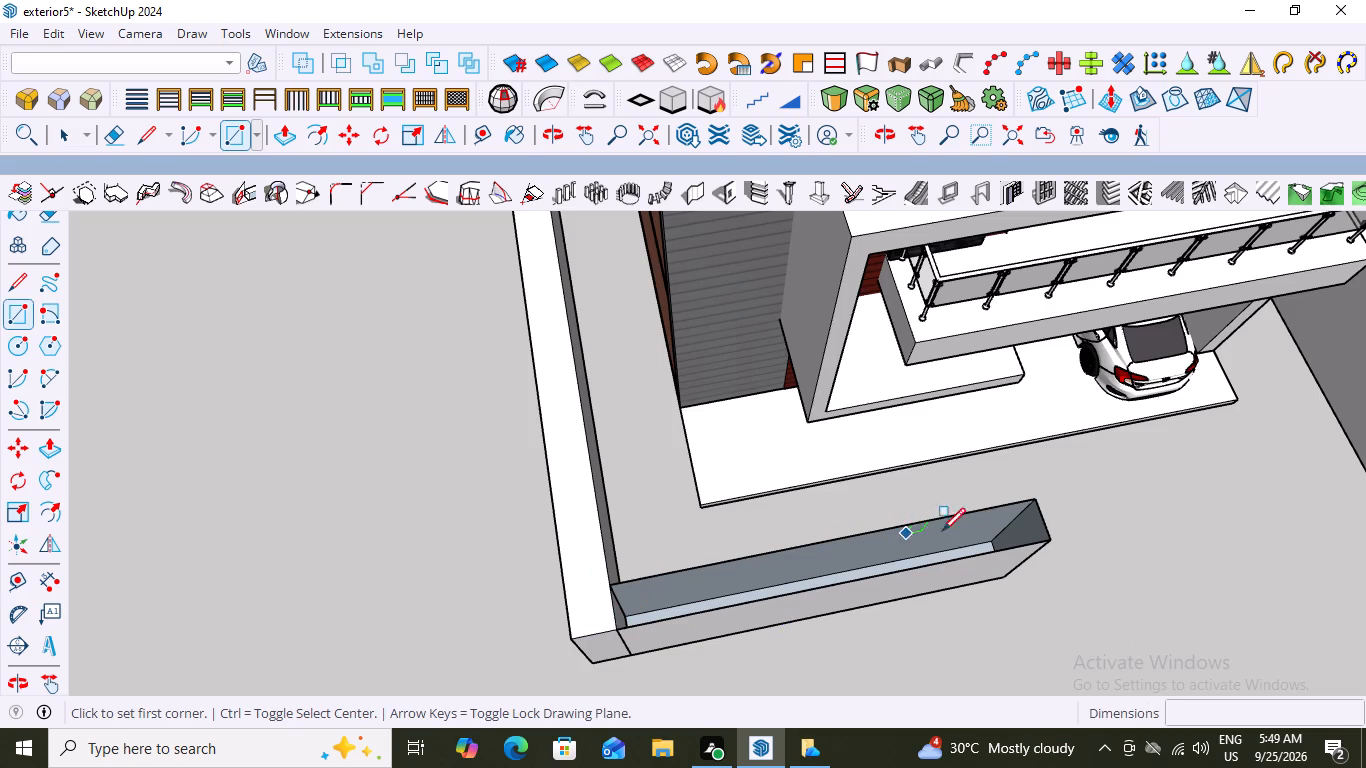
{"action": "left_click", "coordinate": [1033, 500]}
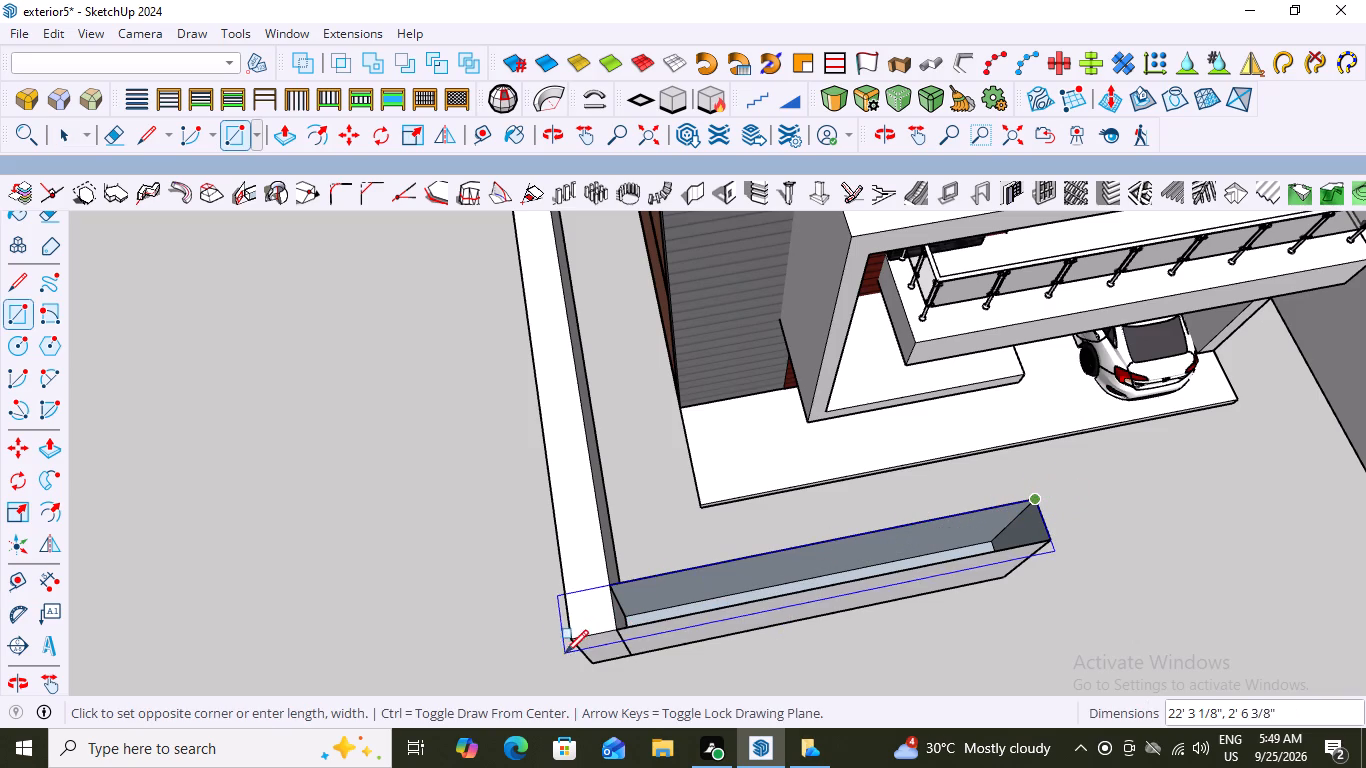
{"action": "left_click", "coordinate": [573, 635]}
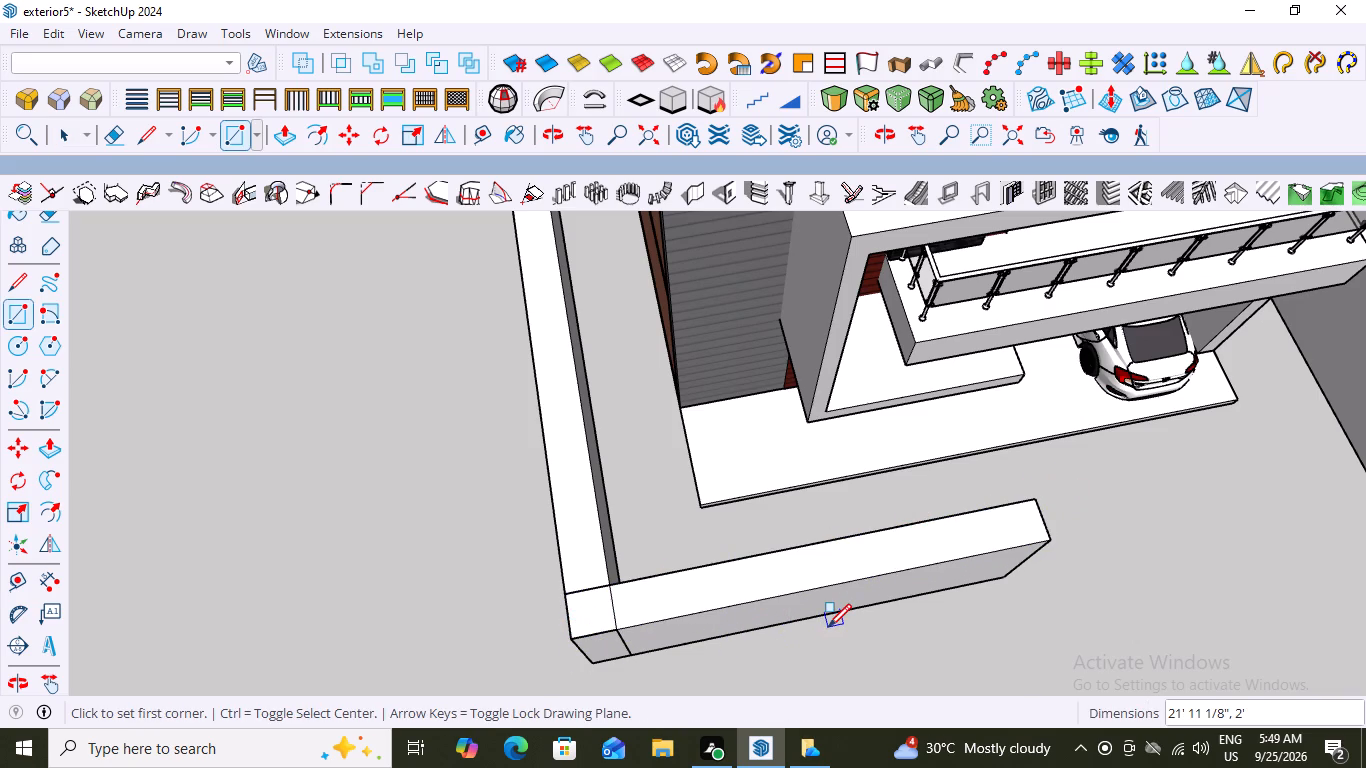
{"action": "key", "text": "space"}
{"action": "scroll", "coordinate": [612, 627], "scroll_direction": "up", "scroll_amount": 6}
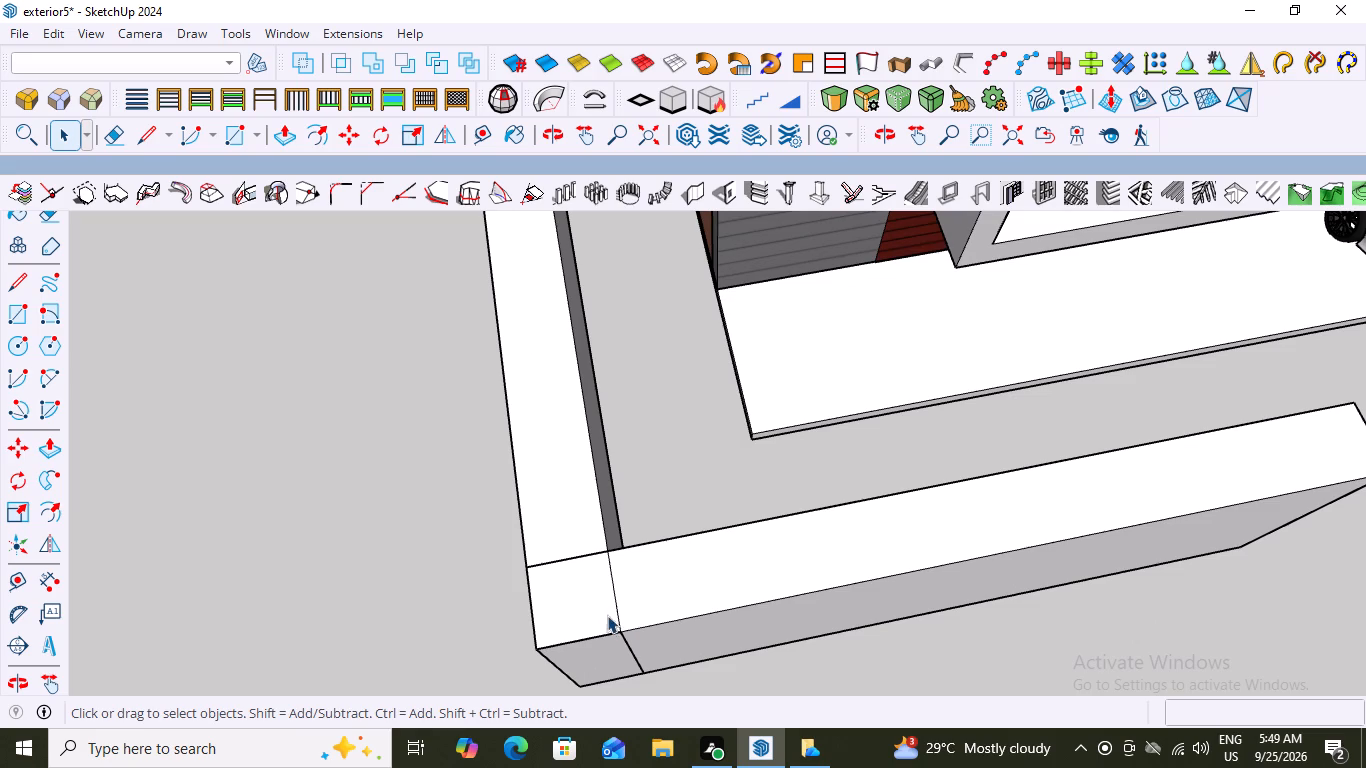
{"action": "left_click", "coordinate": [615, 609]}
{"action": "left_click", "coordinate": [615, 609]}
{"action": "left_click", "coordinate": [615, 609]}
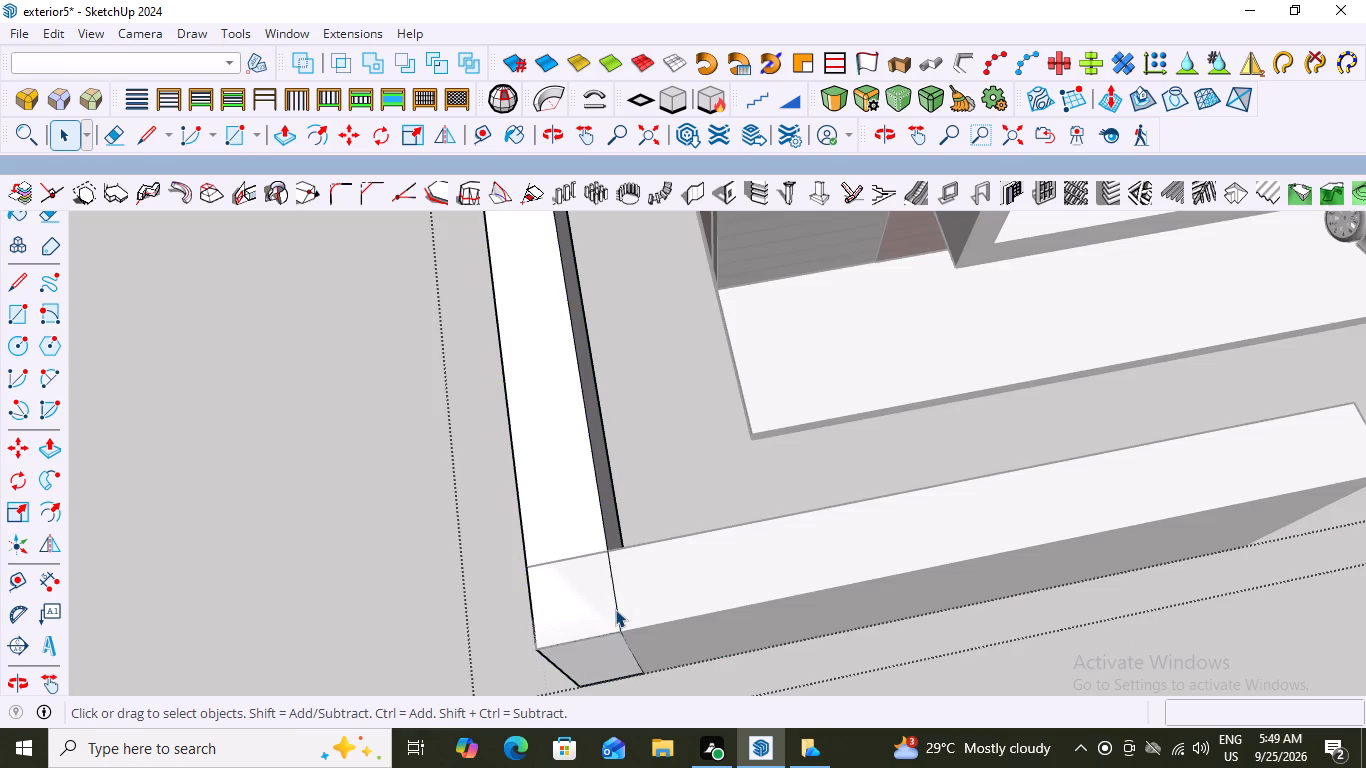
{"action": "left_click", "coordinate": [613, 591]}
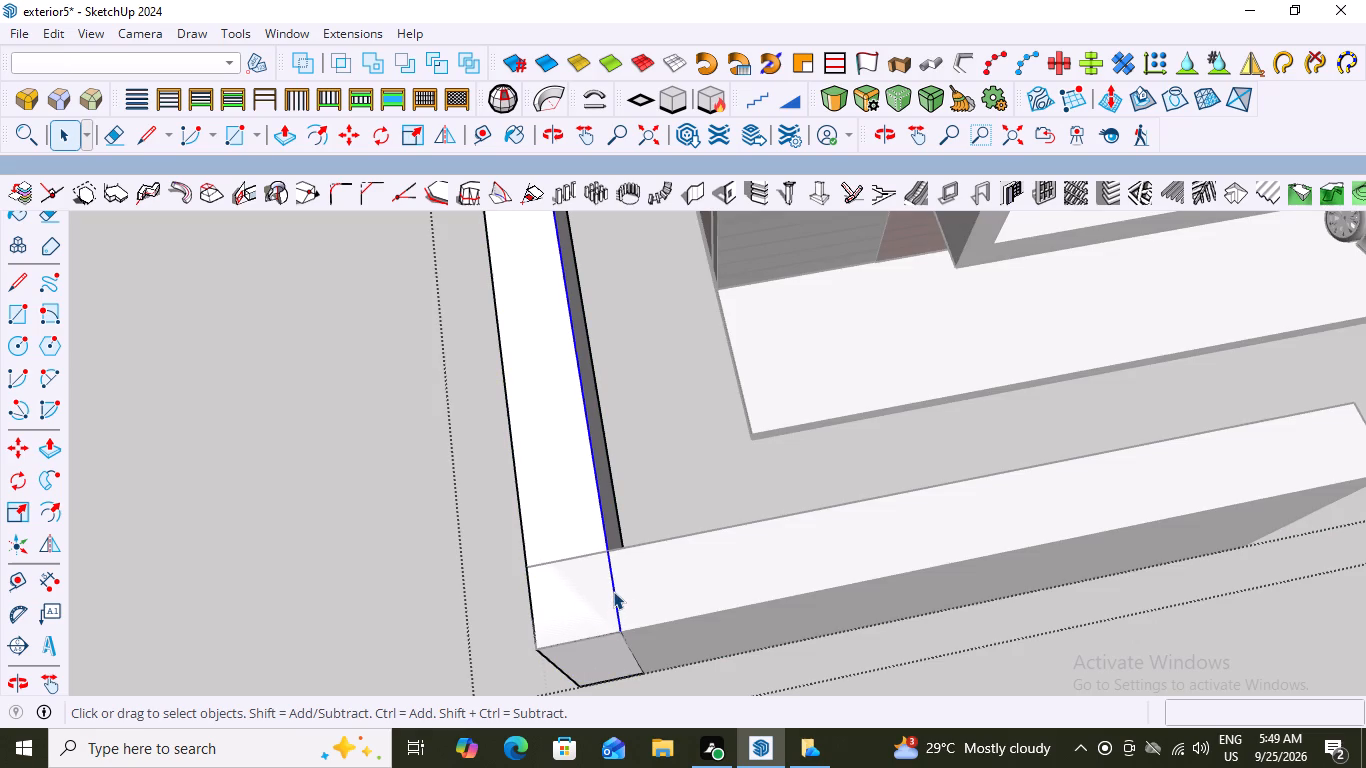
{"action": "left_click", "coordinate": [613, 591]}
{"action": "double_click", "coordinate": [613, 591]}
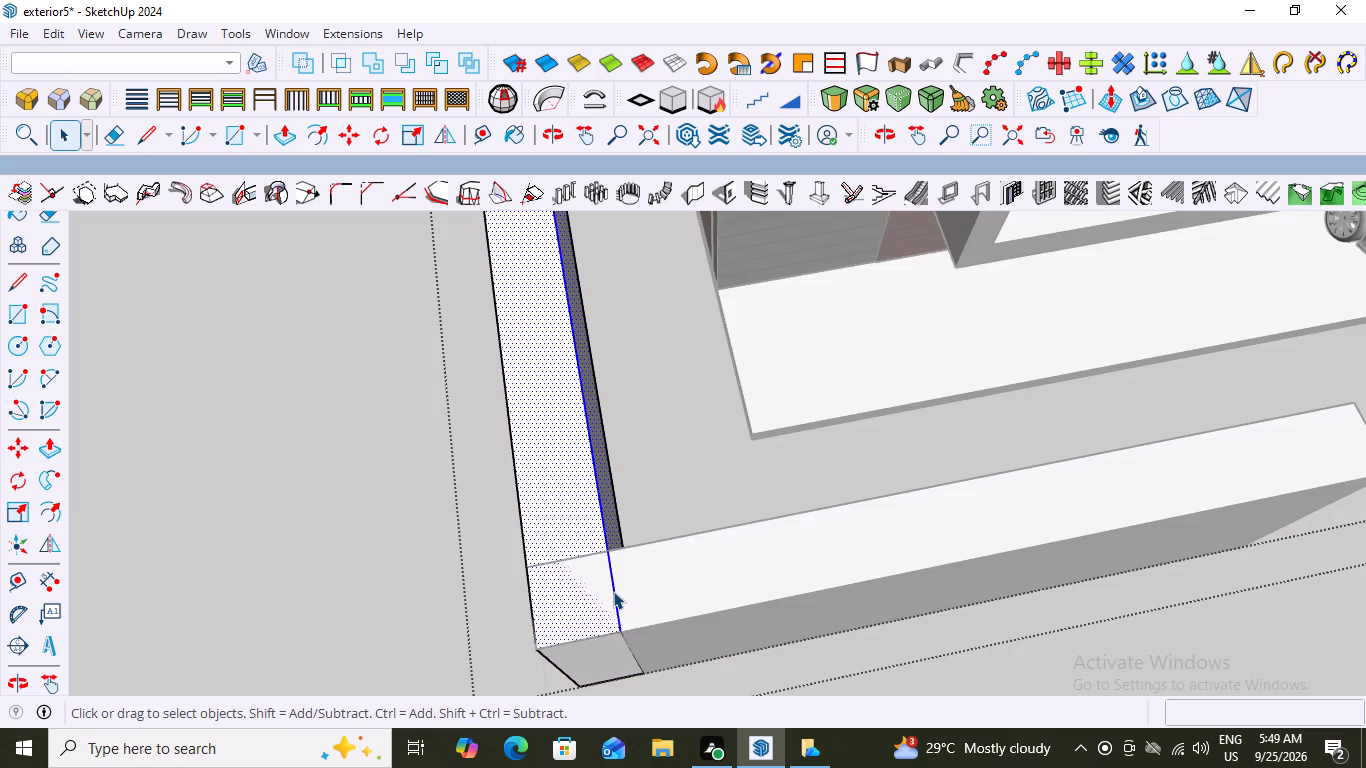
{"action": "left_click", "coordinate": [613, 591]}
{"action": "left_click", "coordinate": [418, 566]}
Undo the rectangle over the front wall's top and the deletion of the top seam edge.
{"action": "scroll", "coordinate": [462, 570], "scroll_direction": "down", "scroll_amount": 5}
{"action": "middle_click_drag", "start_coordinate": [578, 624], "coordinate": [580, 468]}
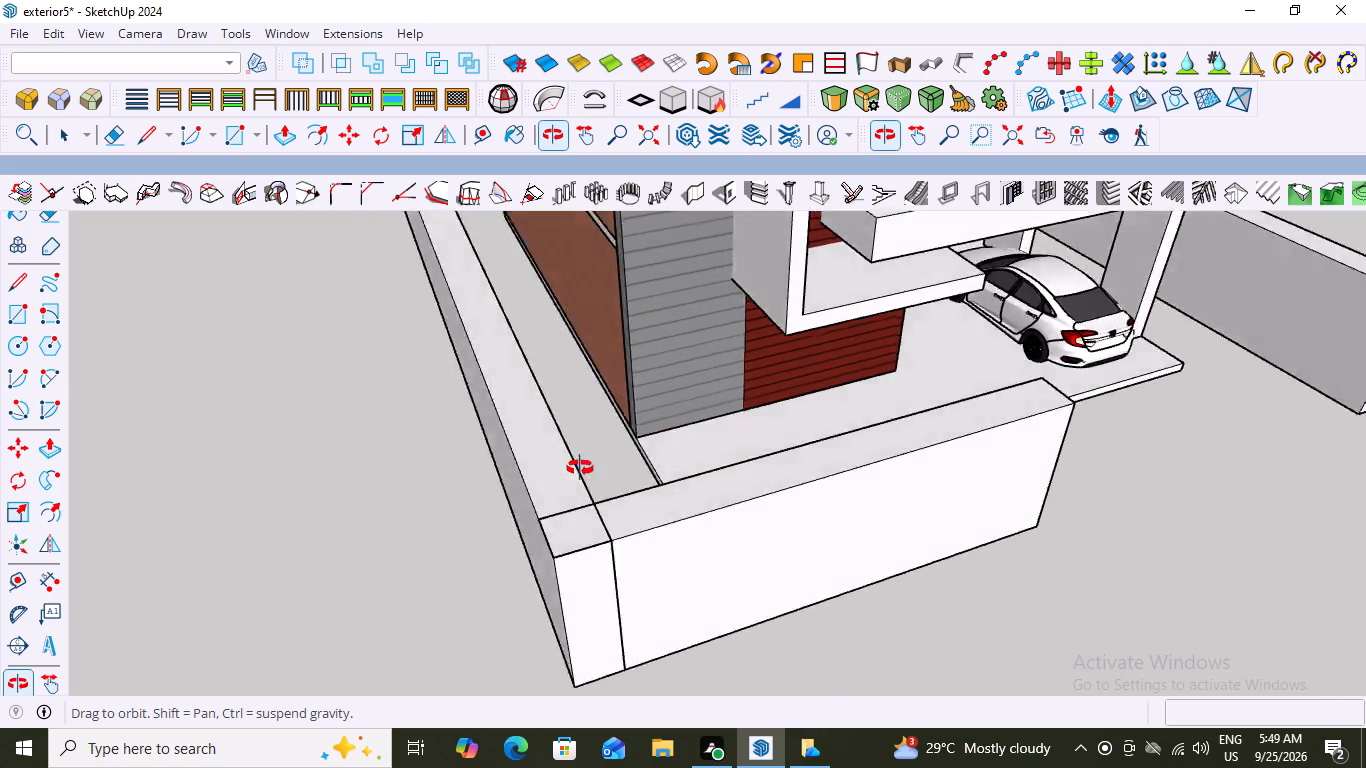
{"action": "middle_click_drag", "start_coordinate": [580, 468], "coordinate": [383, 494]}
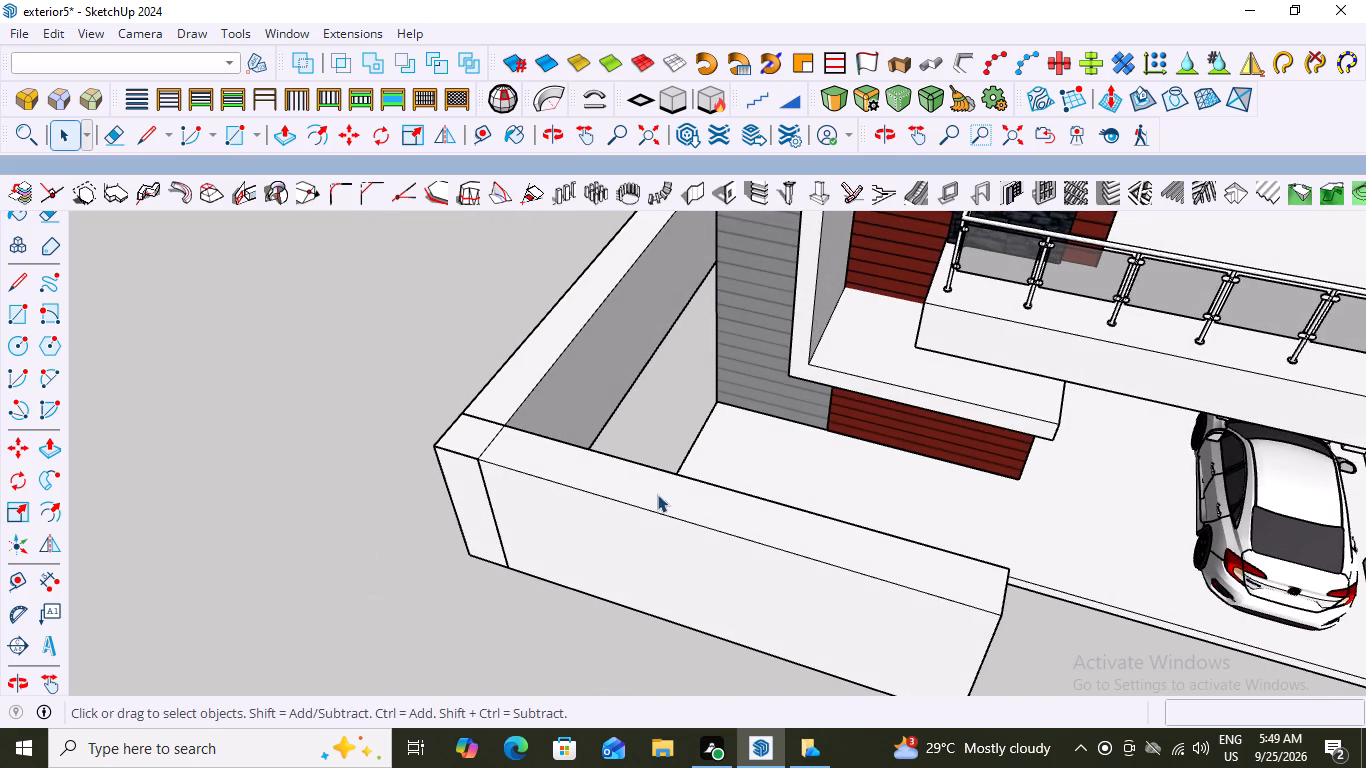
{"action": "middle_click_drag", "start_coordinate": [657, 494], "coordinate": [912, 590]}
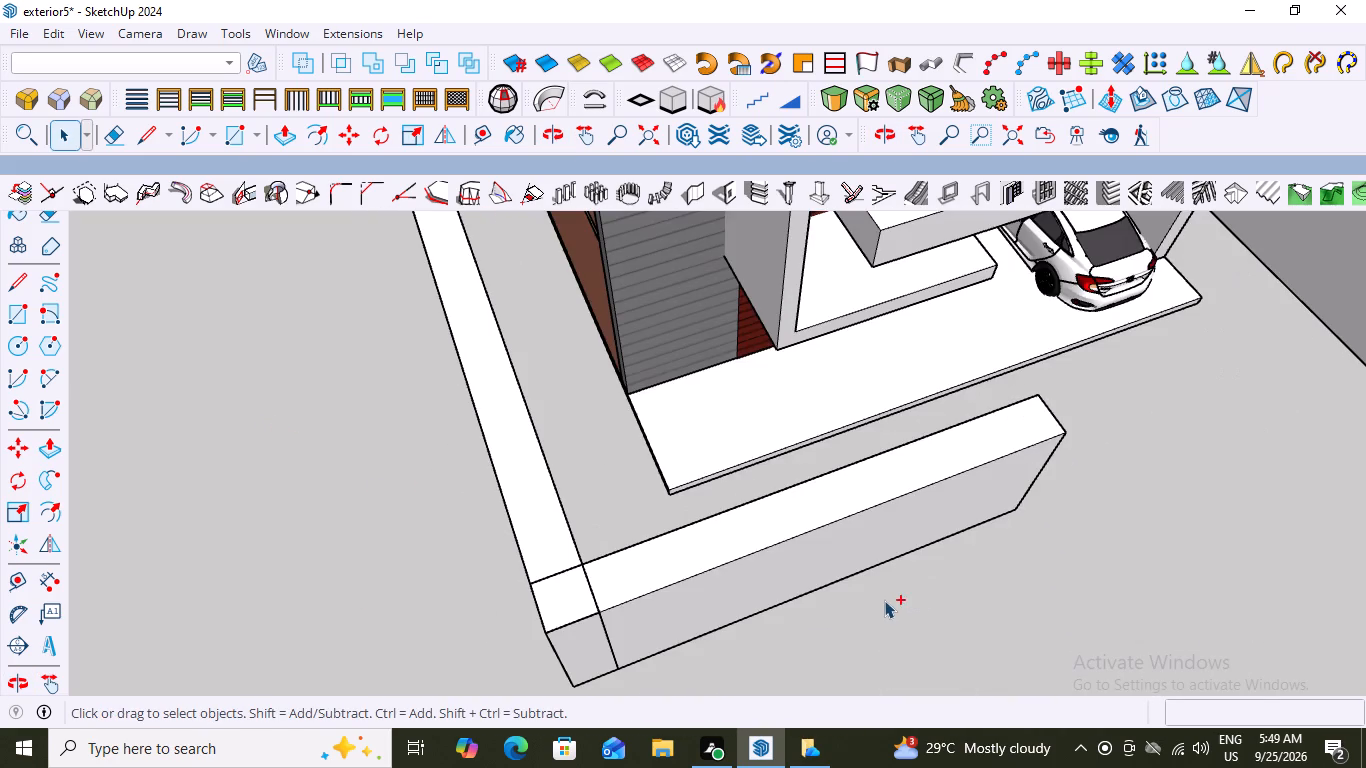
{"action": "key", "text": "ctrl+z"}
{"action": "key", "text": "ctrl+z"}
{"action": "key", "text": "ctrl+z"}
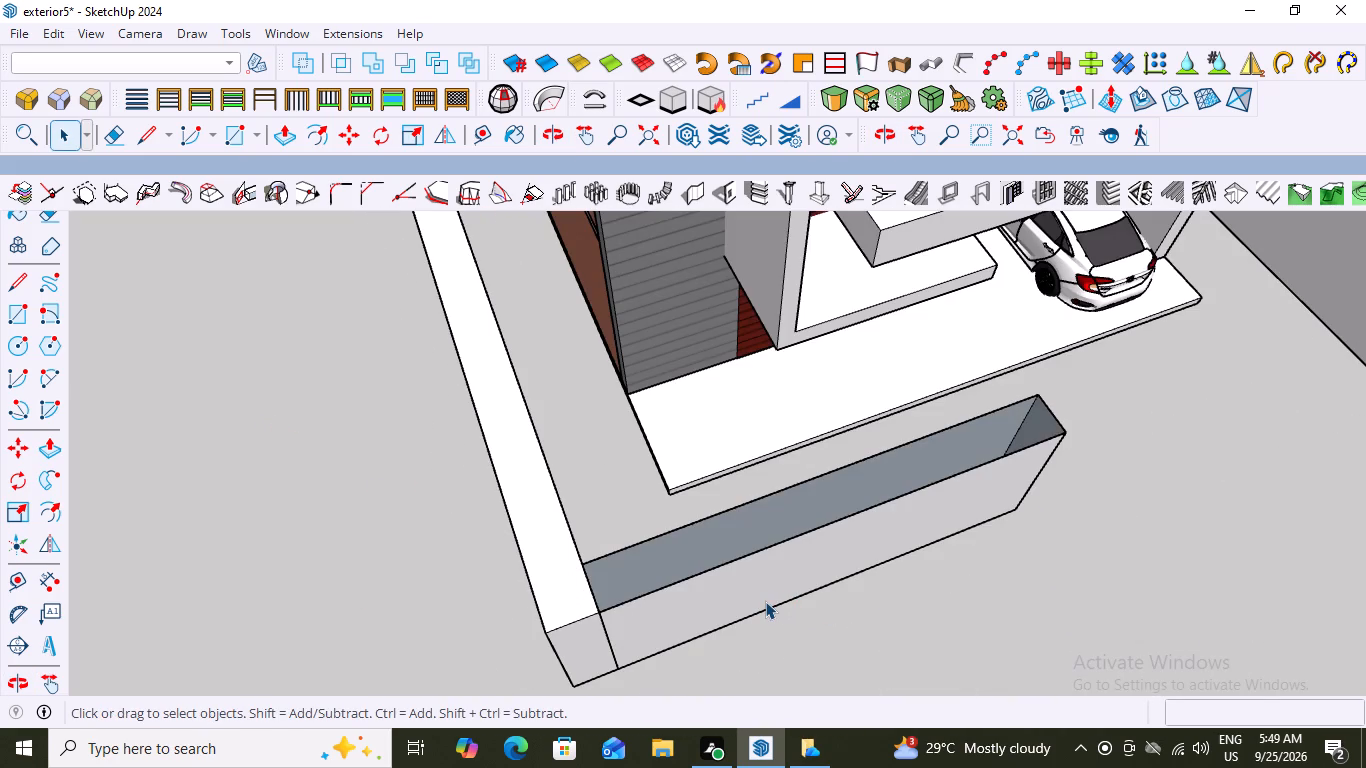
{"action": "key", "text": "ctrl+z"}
Examine the boundary walls around the house from the front, the corner and the side.
{"action": "scroll", "coordinate": [547, 580], "scroll_direction": "down", "scroll_amount": 2}
{"action": "middle_click_drag", "start_coordinate": [666, 606], "coordinate": [624, 504]}
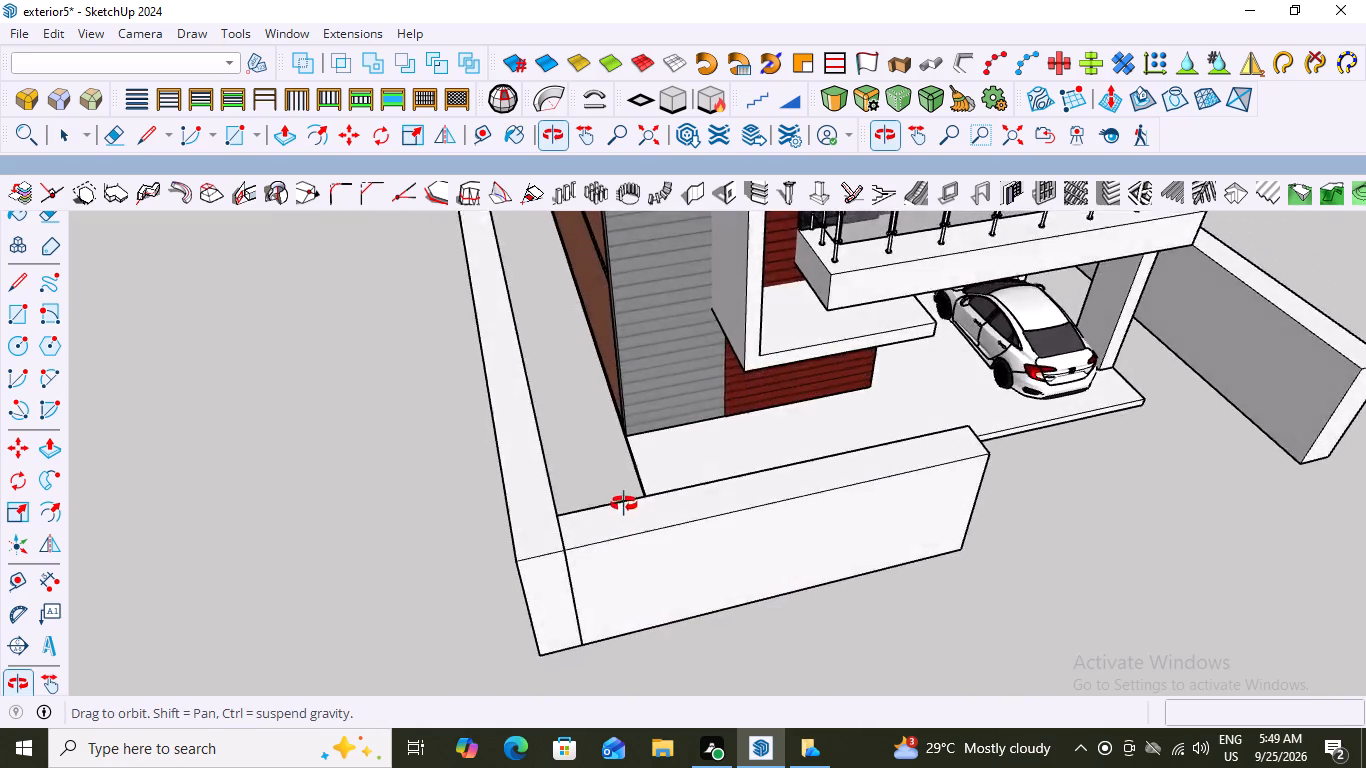
{"action": "middle_click_drag", "start_coordinate": [624, 504], "coordinate": [602, 487]}
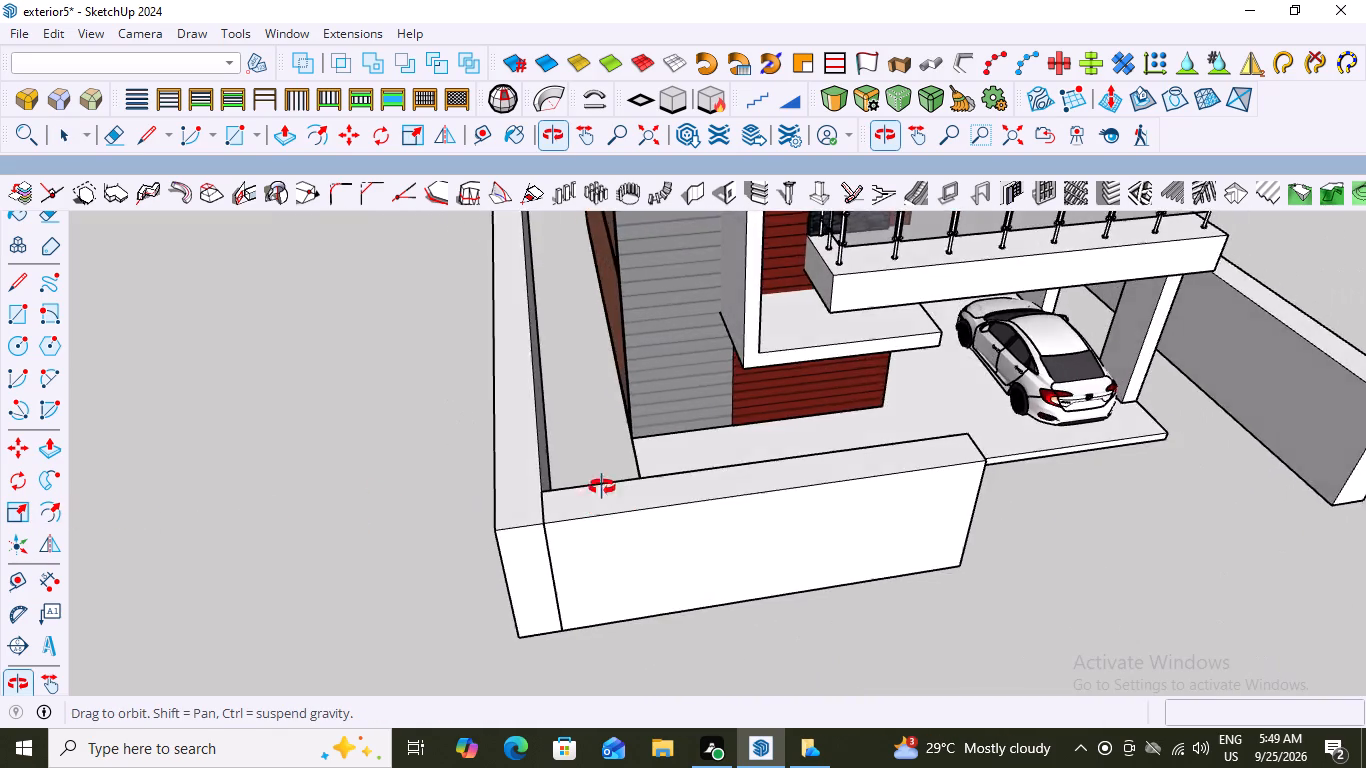
{"action": "middle_click_drag", "start_coordinate": [602, 487], "coordinate": [544, 410]}
{"action": "scroll", "coordinate": [602, 368], "scroll_direction": "down", "scroll_amount": 8}
{"action": "middle_click_drag", "start_coordinate": [619, 403], "coordinate": [653, 318]}
{"action": "scroll", "coordinate": [653, 318], "scroll_direction": "up", "scroll_amount": 2}
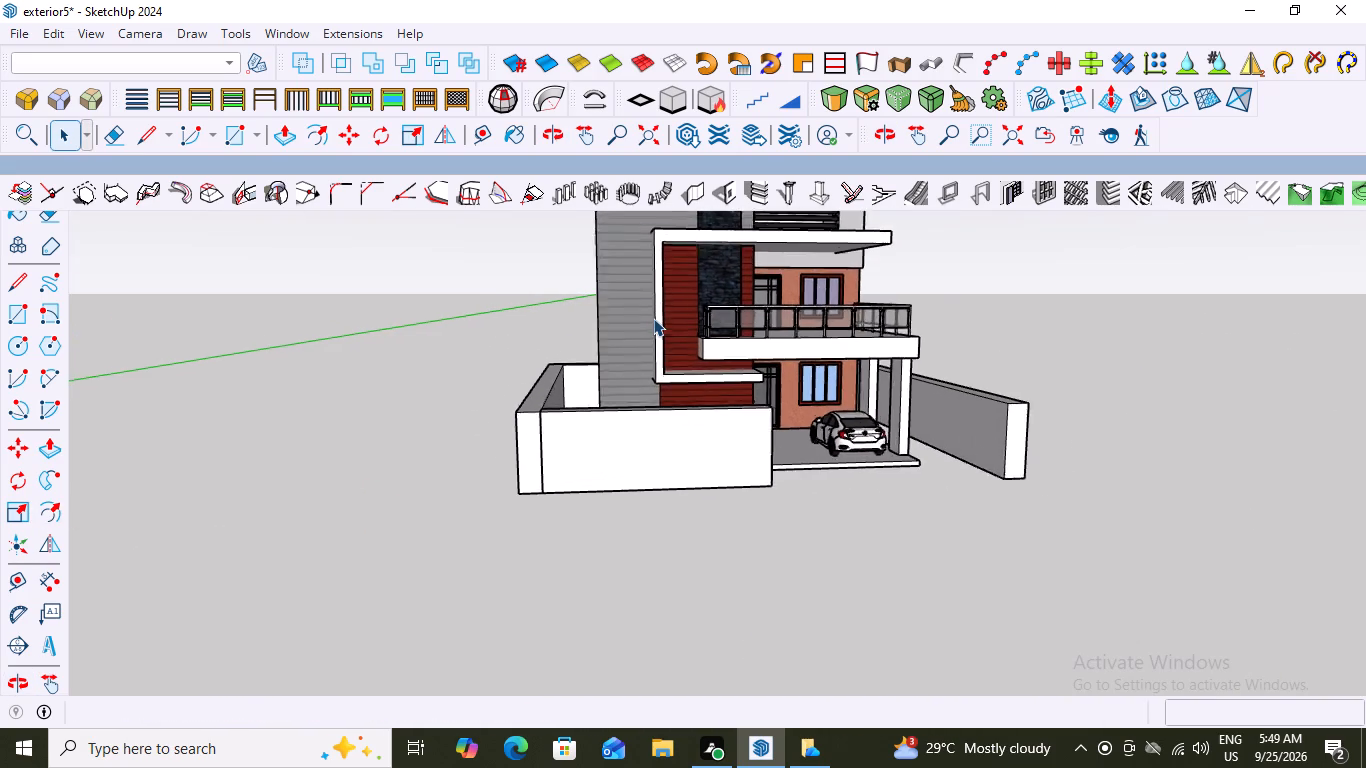
{"action": "scroll", "coordinate": [653, 318], "scroll_direction": "up", "scroll_amount": 1}
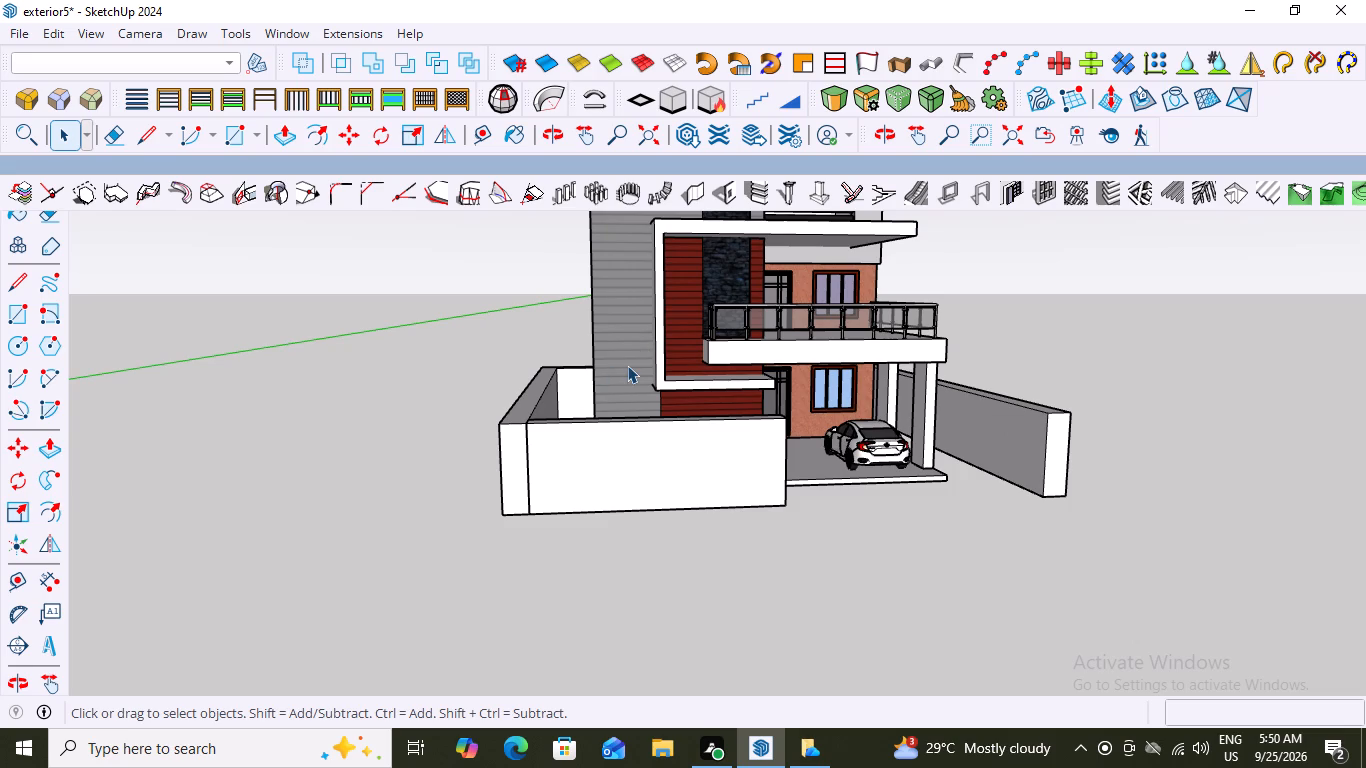
{"action": "middle_click_drag", "start_coordinate": [532, 388], "coordinate": [992, 634]}
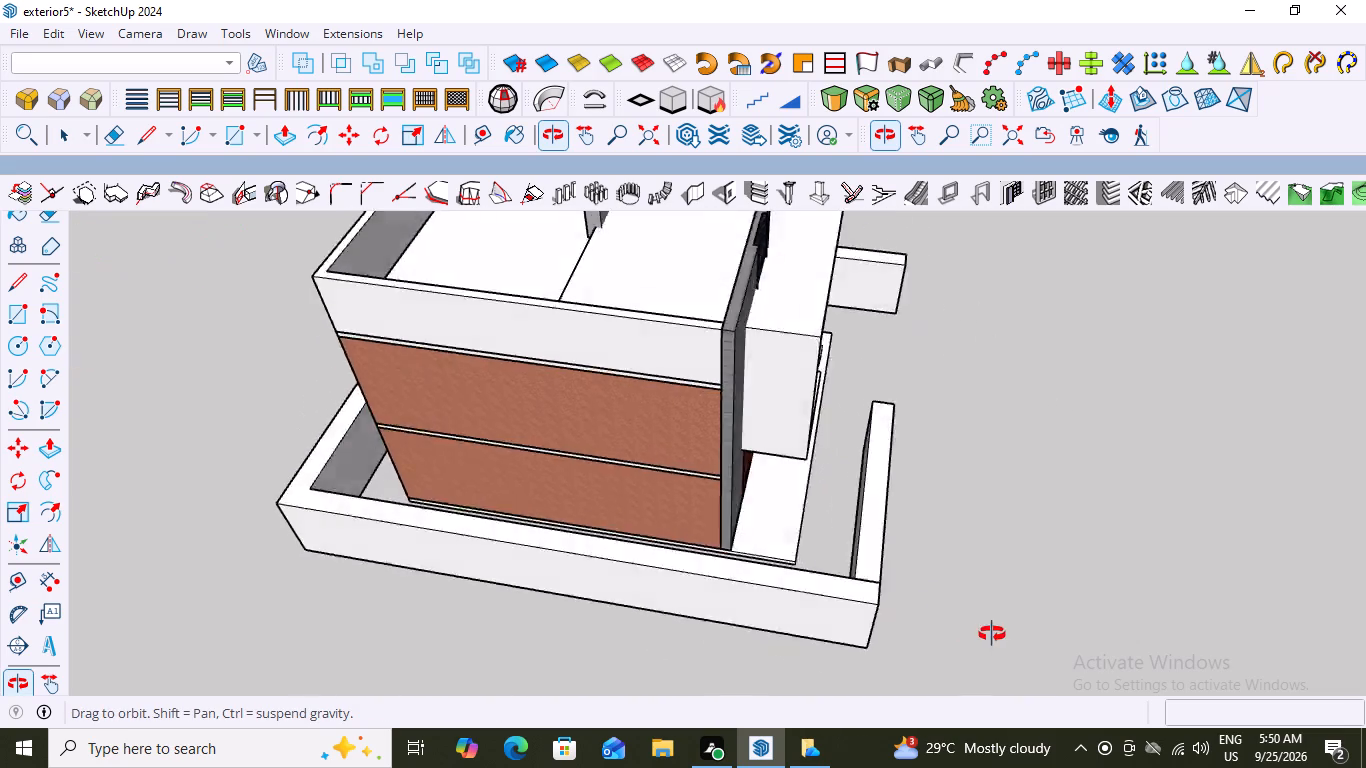
{"action": "middle_click_drag", "start_coordinate": [992, 634], "coordinate": [452, 416]}
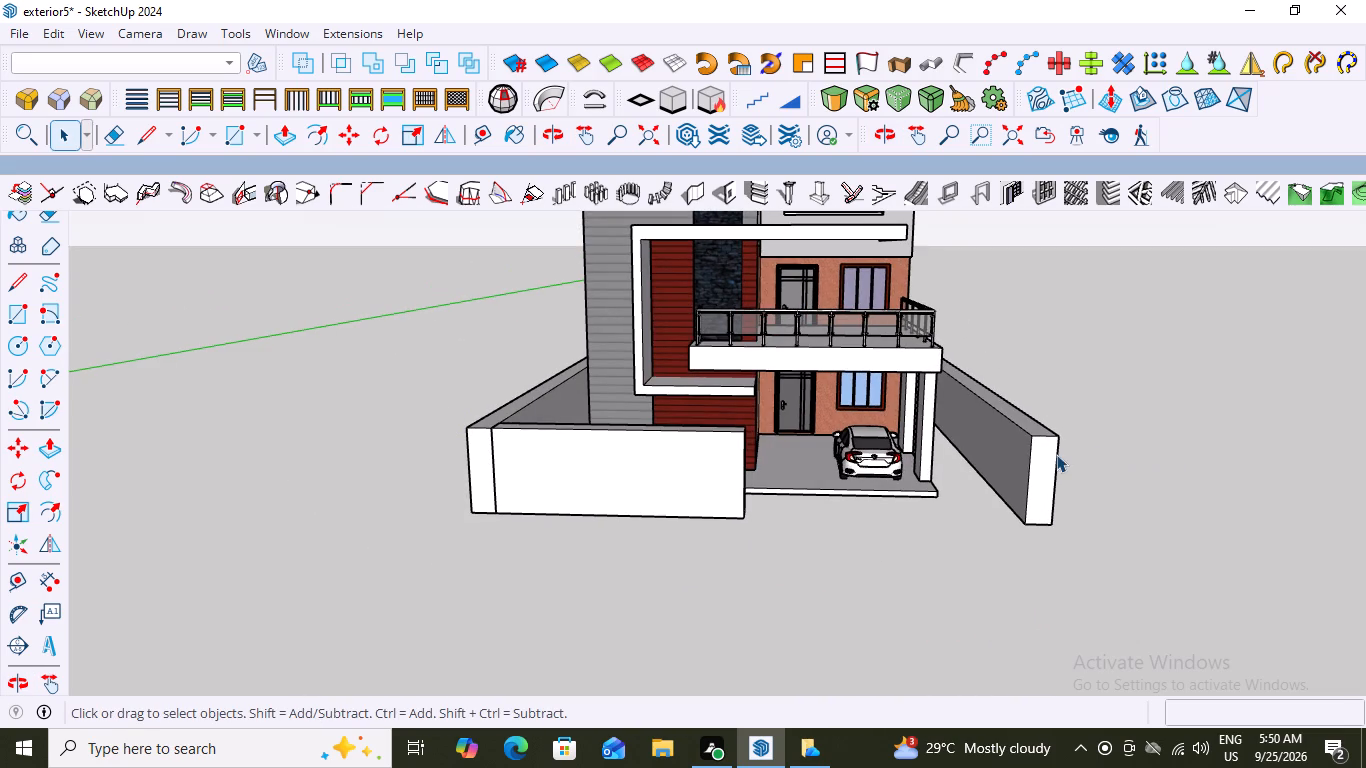
Make a group of all the side and rear boundary wall geometry inside its existing group, and clear the selection.
{"action": "left_click", "coordinate": [1046, 452]}
{"action": "double_click", "coordinate": [1046, 452]}
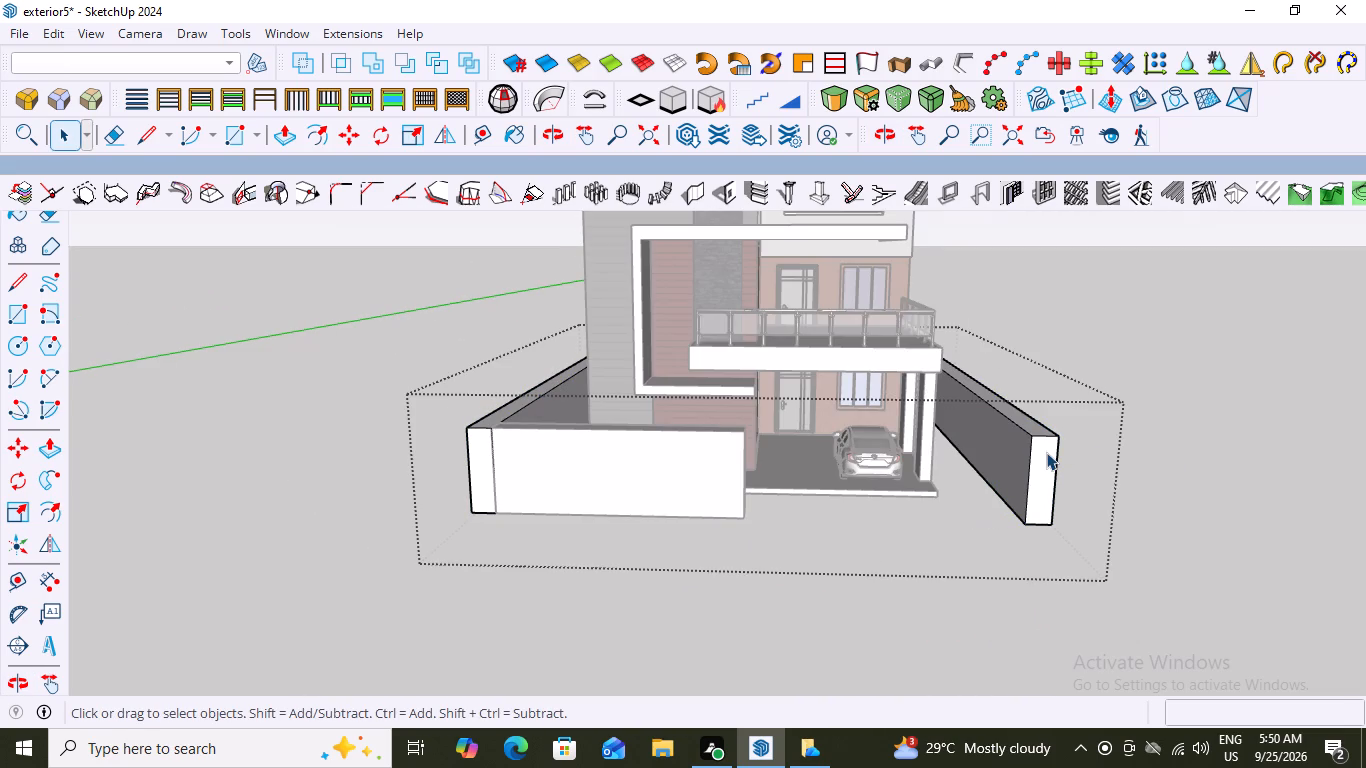
{"action": "triple_click", "coordinate": [1046, 452]}
{"action": "right_click", "coordinate": [1046, 452]}
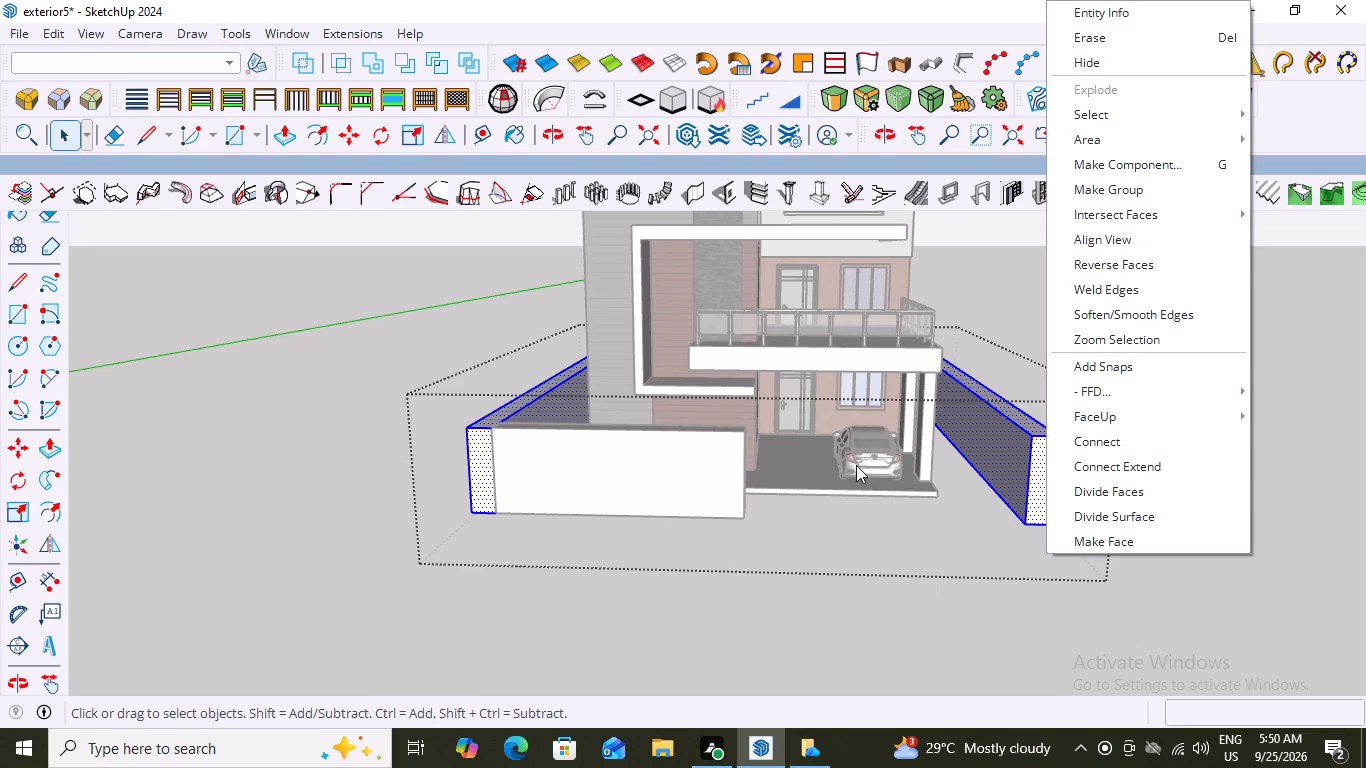
{"action": "middle_click_drag", "start_coordinate": [856, 465], "coordinate": [885, 504]}
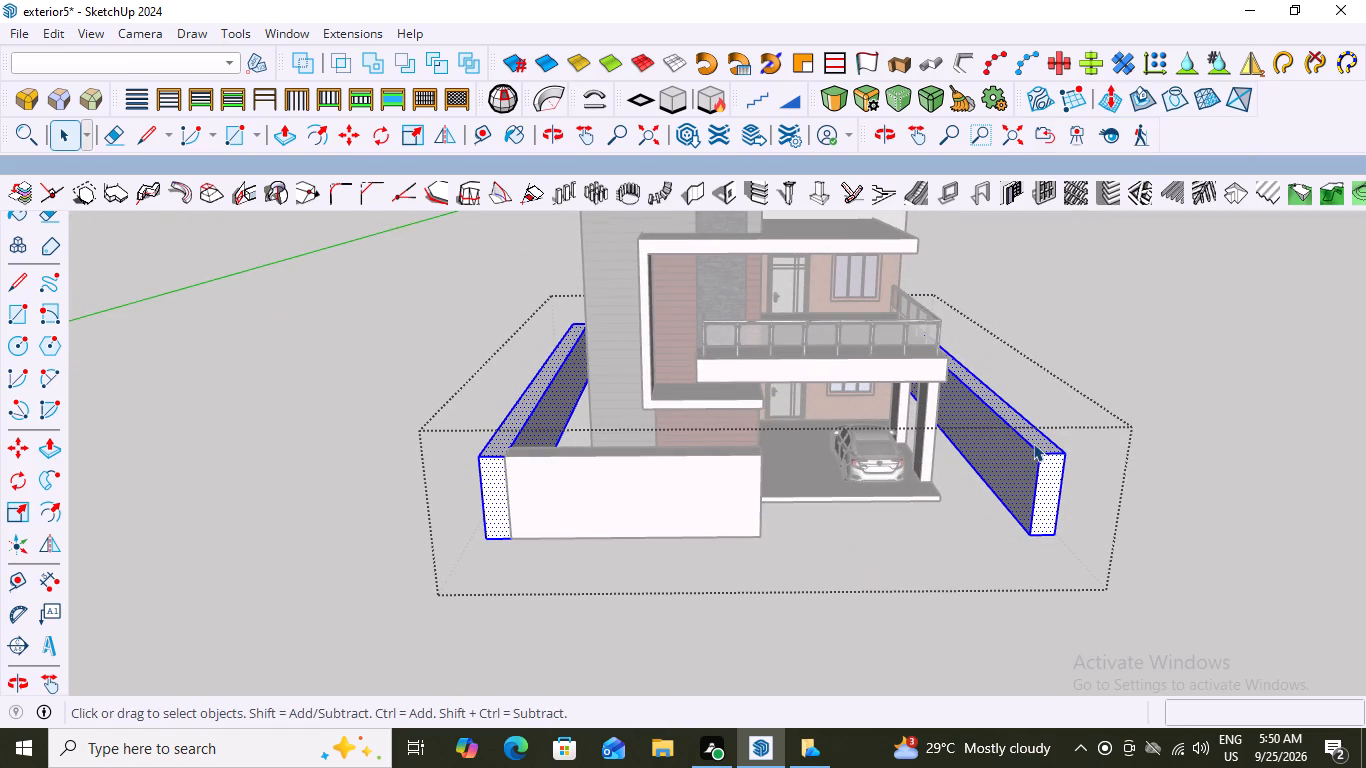
{"action": "right_click", "coordinate": [1026, 449]}
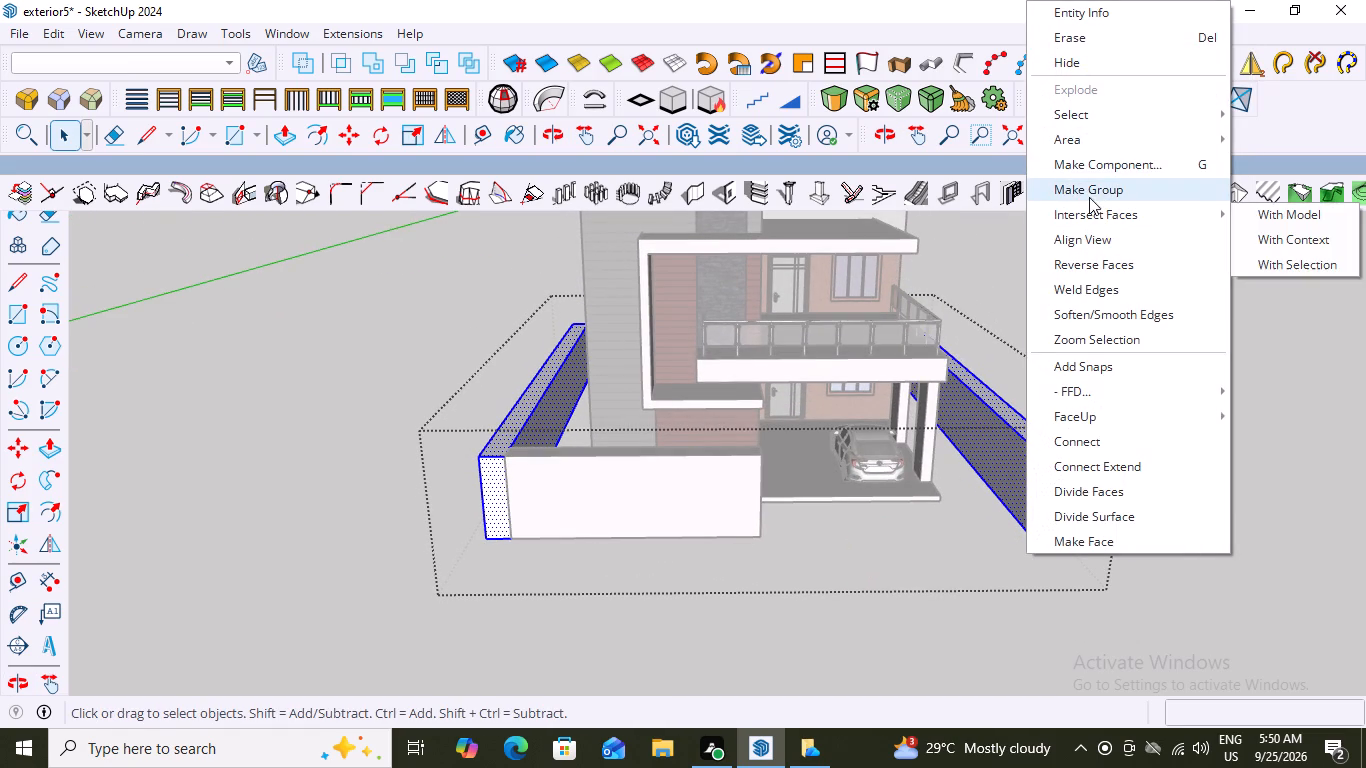
{"action": "left_click", "coordinate": [1086, 192]}
{"action": "scroll", "coordinate": [534, 542], "scroll_direction": "down", "scroll_amount": 2}
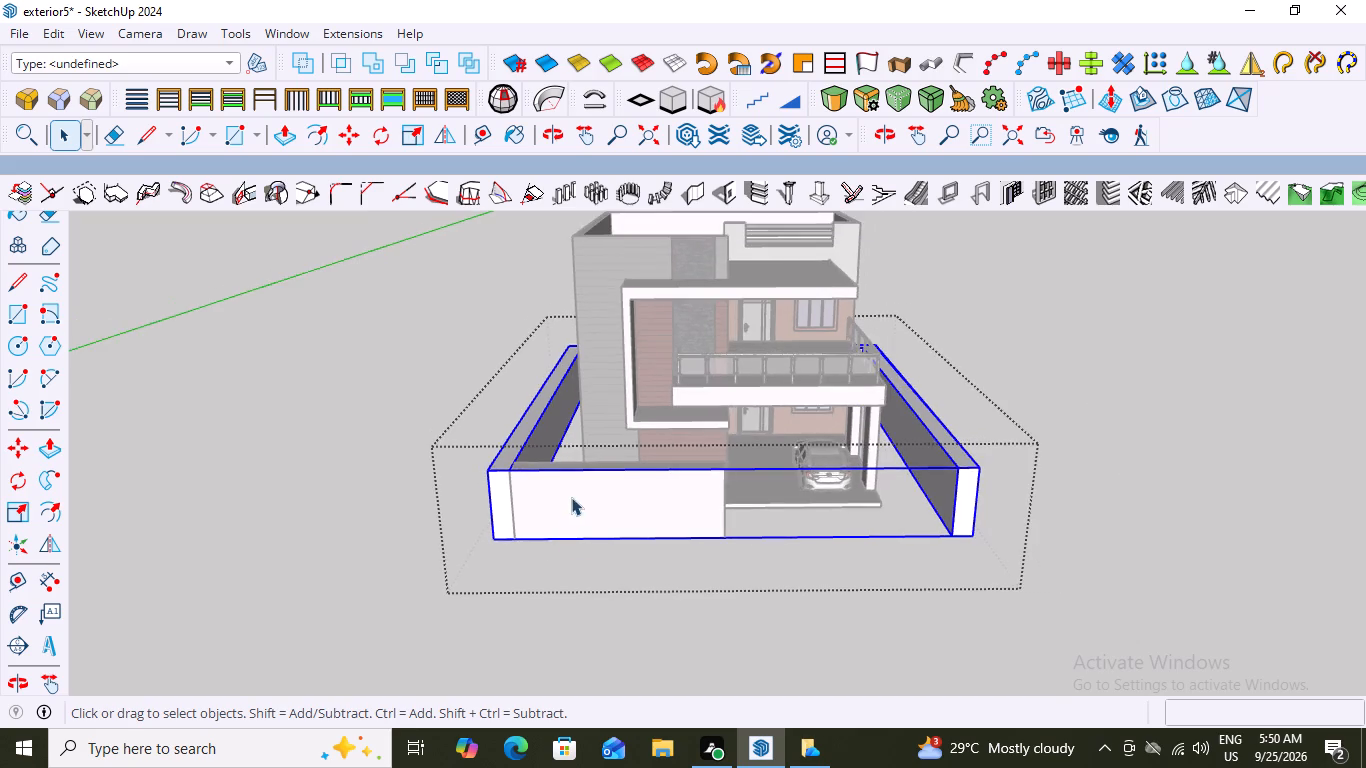
{"action": "middle_click_drag", "start_coordinate": [571, 497], "coordinate": [642, 609]}
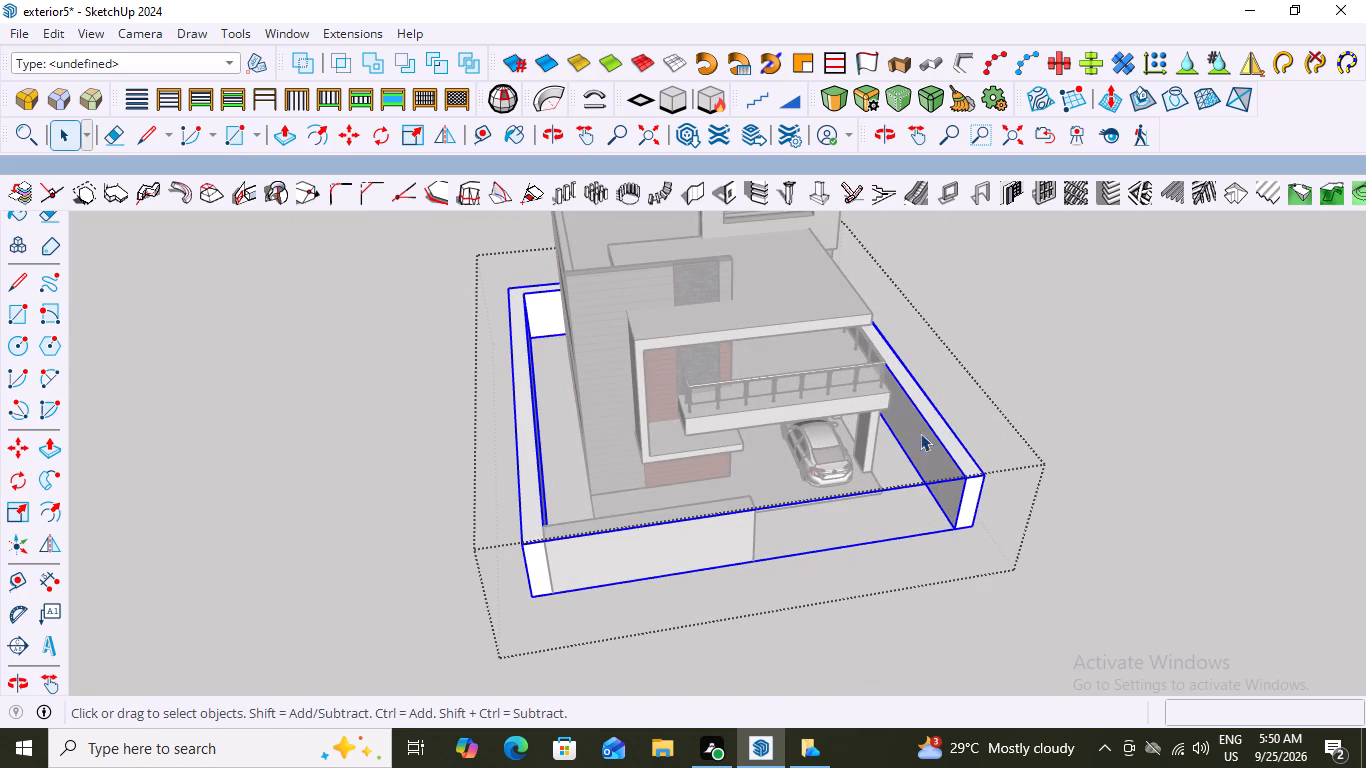
{"action": "left_click", "coordinate": [900, 451]}
{"action": "left_click", "coordinate": [1246, 303]}
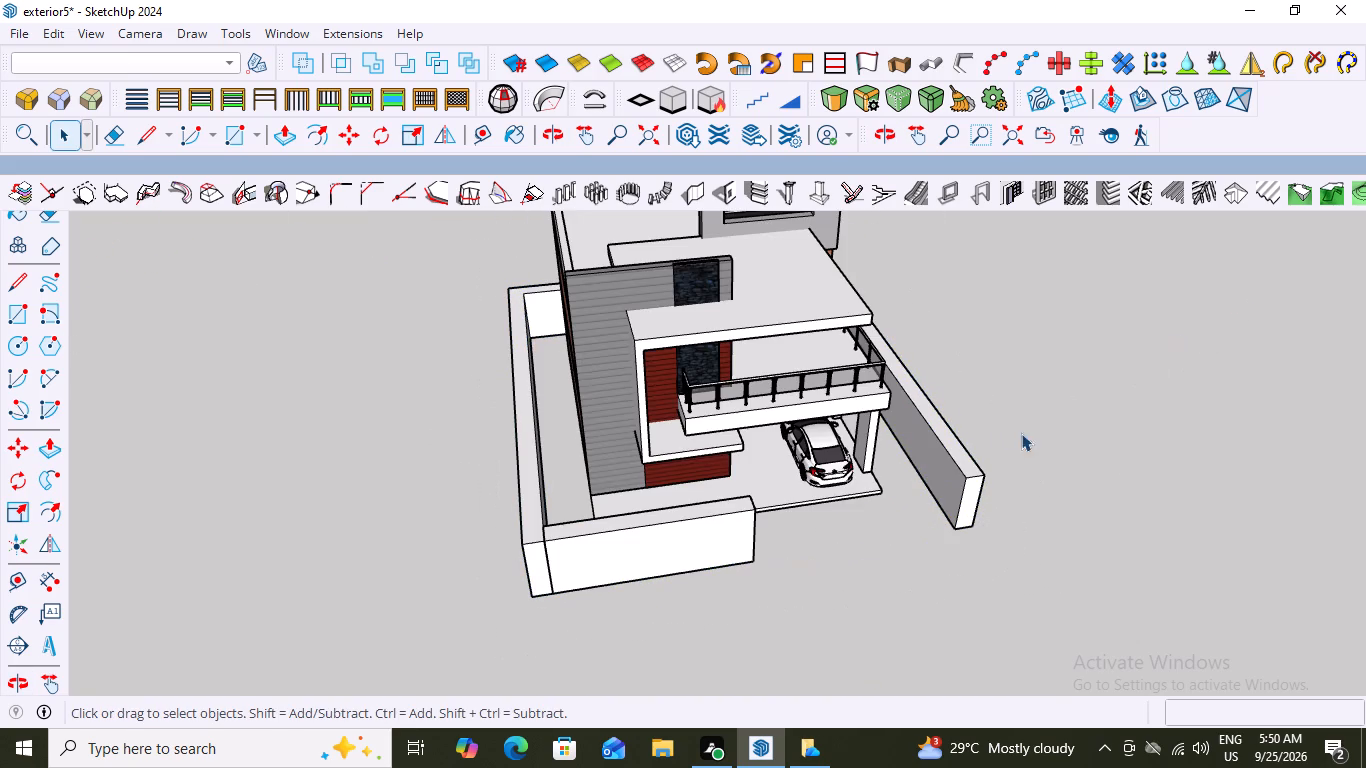
Delete the whole front boundary wall section, including its connected faces and edges.
{"action": "left_click", "coordinate": [649, 544]}
{"action": "triple_click", "coordinate": [649, 544]}
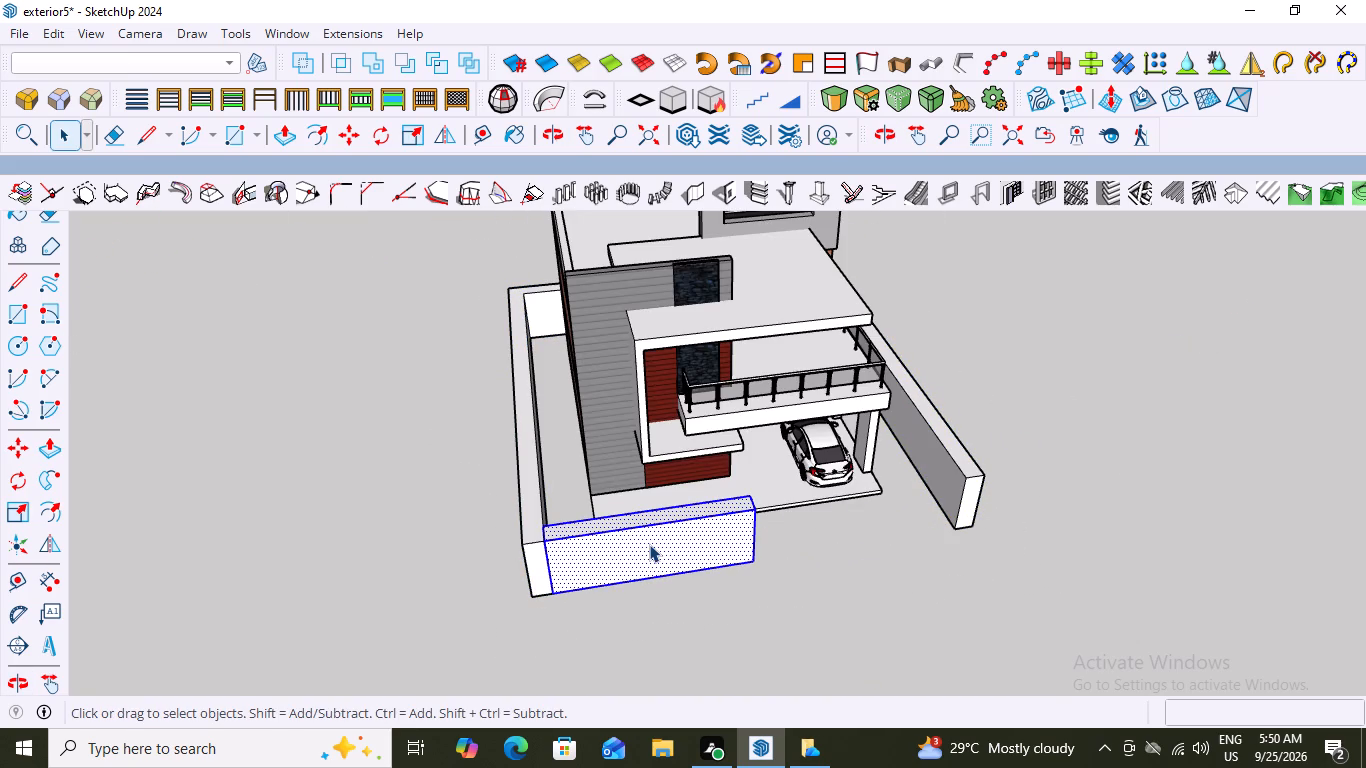
{"action": "key", "text": "Delete"}
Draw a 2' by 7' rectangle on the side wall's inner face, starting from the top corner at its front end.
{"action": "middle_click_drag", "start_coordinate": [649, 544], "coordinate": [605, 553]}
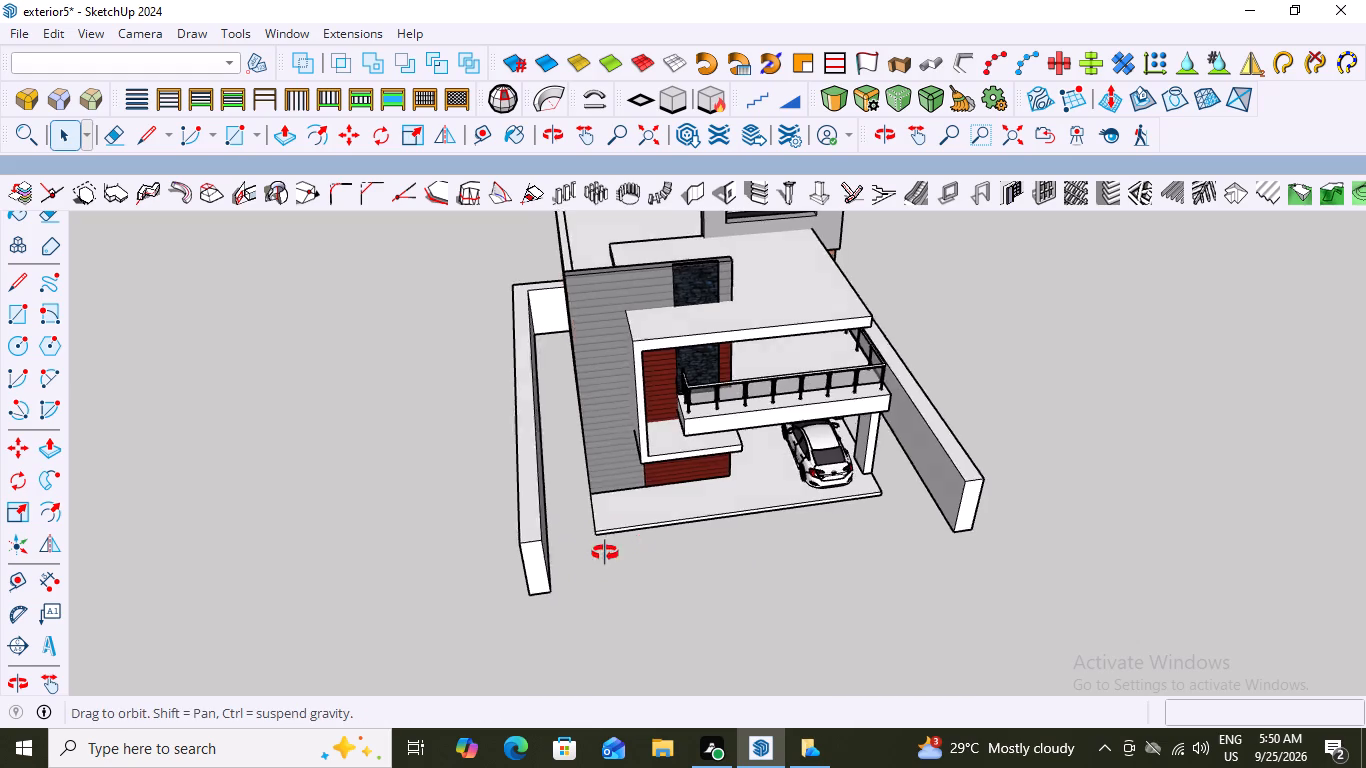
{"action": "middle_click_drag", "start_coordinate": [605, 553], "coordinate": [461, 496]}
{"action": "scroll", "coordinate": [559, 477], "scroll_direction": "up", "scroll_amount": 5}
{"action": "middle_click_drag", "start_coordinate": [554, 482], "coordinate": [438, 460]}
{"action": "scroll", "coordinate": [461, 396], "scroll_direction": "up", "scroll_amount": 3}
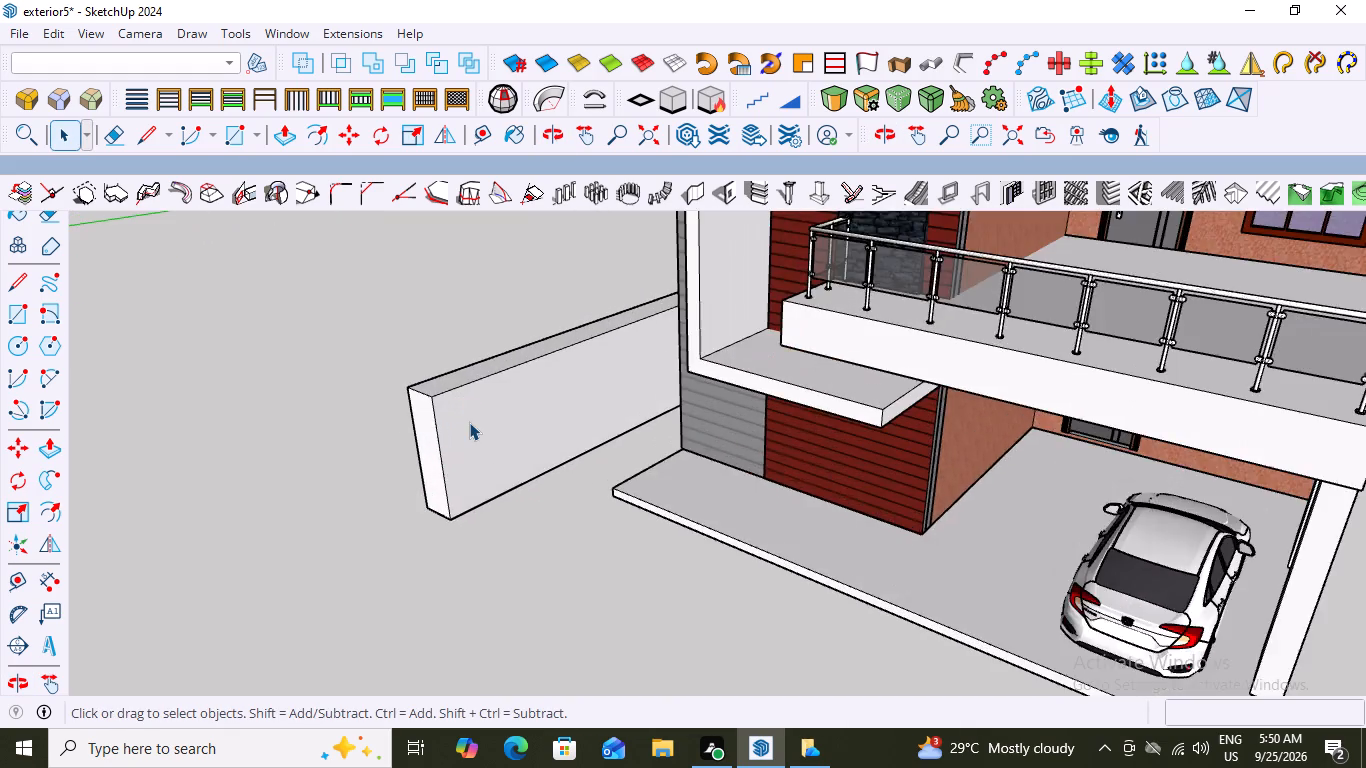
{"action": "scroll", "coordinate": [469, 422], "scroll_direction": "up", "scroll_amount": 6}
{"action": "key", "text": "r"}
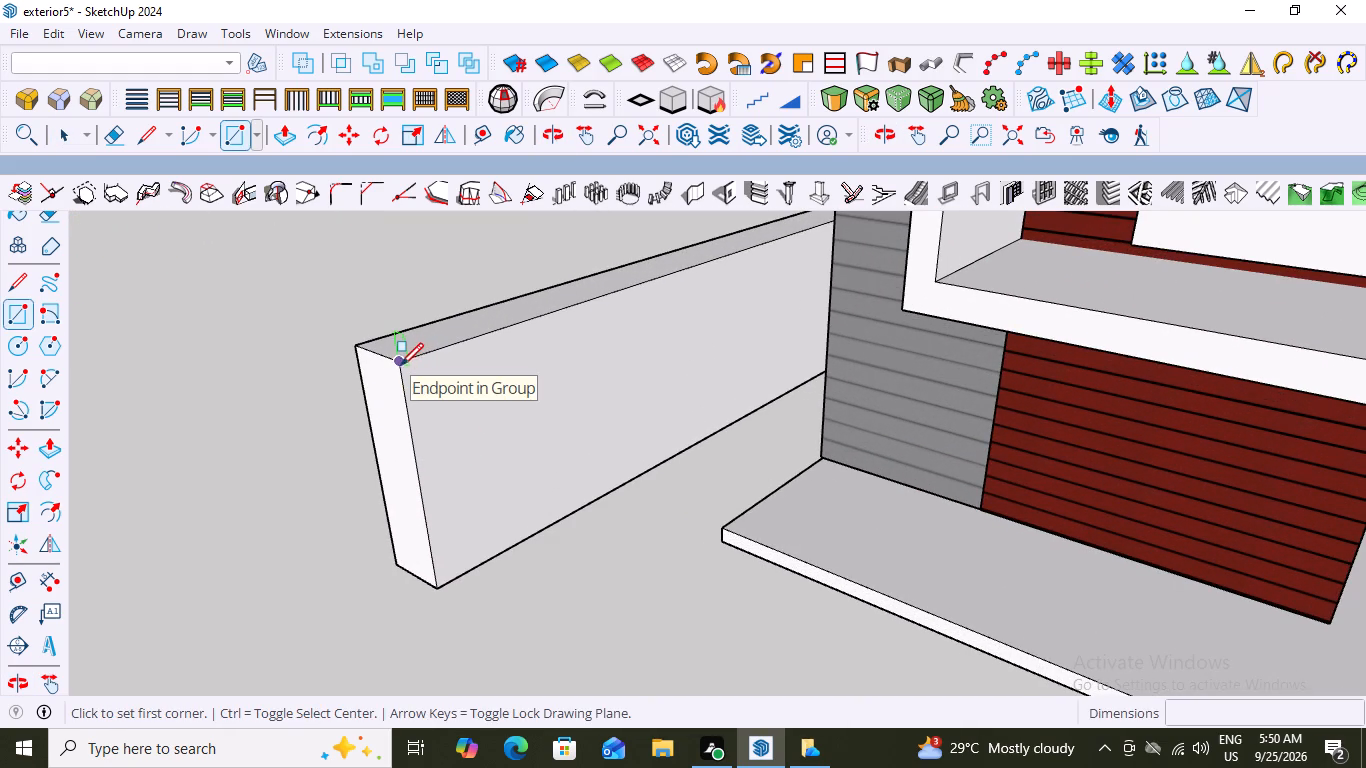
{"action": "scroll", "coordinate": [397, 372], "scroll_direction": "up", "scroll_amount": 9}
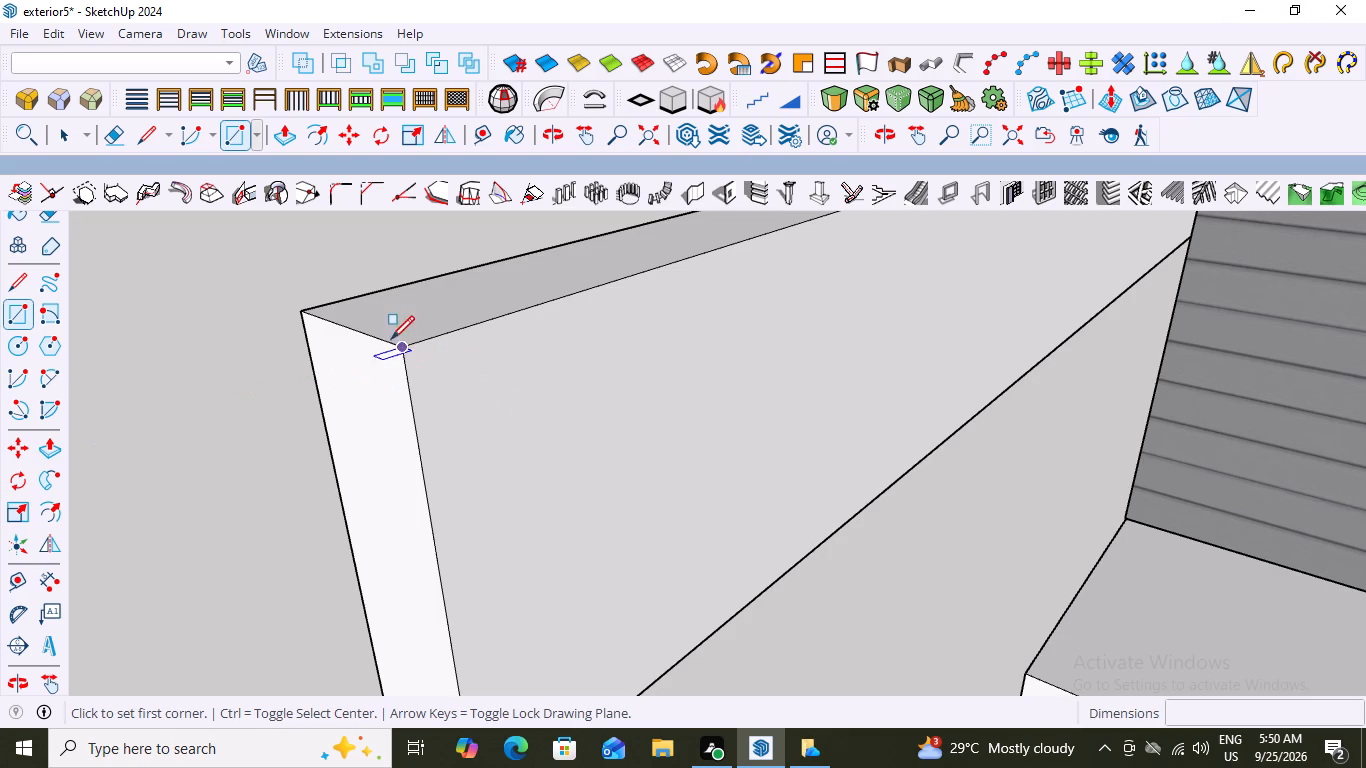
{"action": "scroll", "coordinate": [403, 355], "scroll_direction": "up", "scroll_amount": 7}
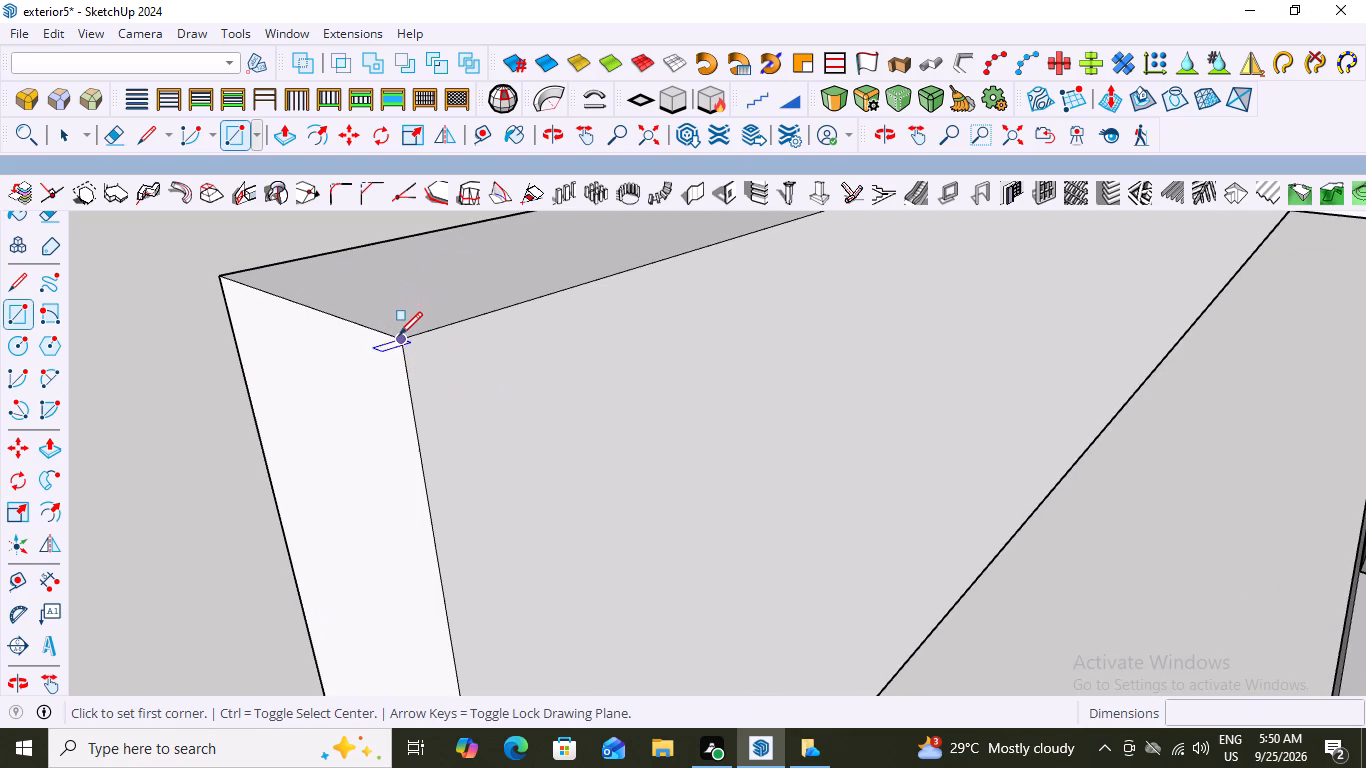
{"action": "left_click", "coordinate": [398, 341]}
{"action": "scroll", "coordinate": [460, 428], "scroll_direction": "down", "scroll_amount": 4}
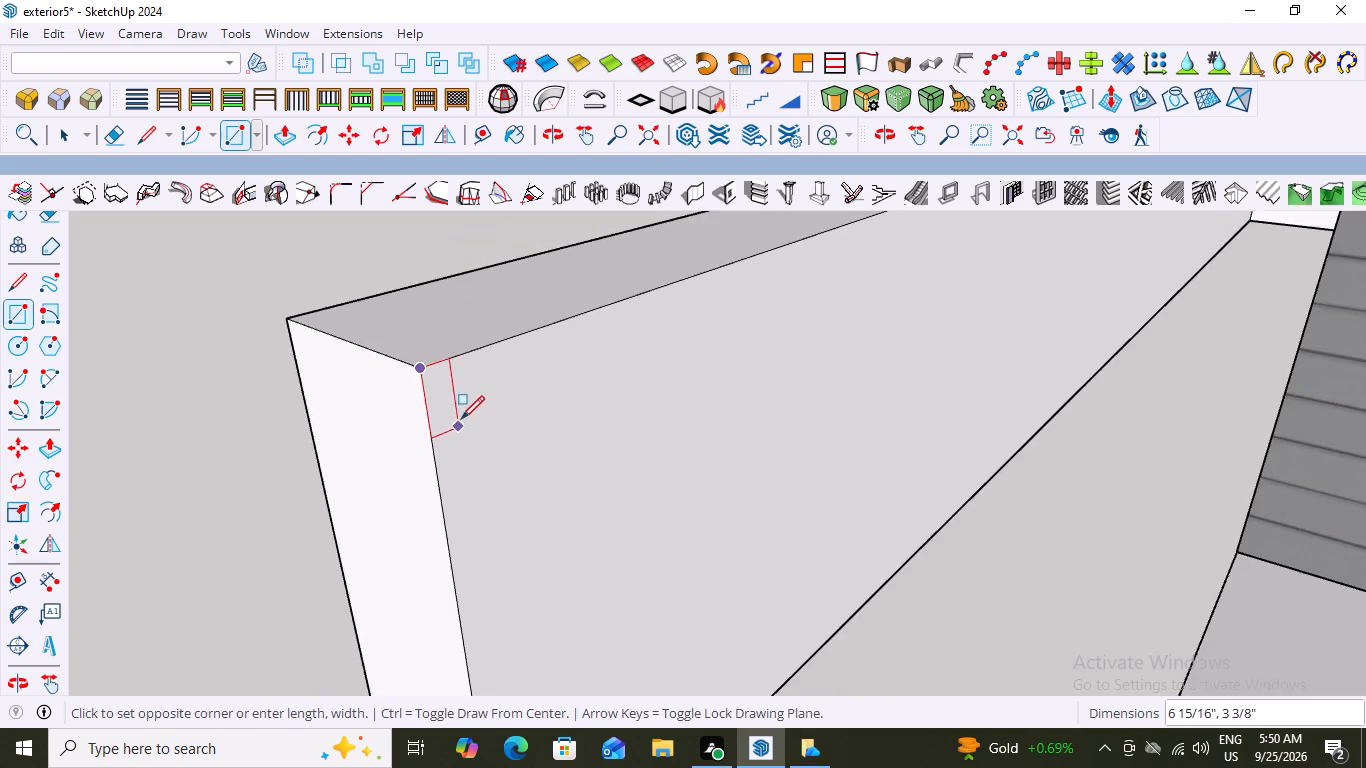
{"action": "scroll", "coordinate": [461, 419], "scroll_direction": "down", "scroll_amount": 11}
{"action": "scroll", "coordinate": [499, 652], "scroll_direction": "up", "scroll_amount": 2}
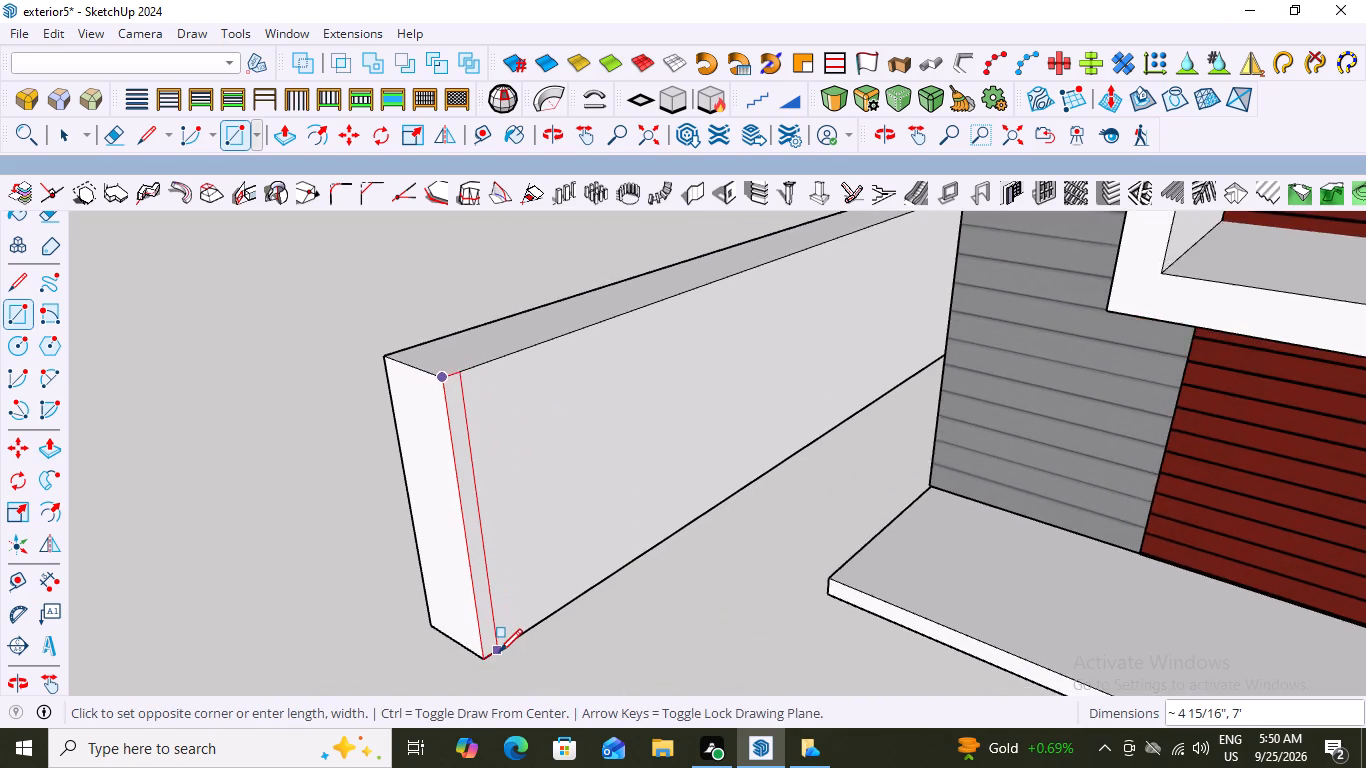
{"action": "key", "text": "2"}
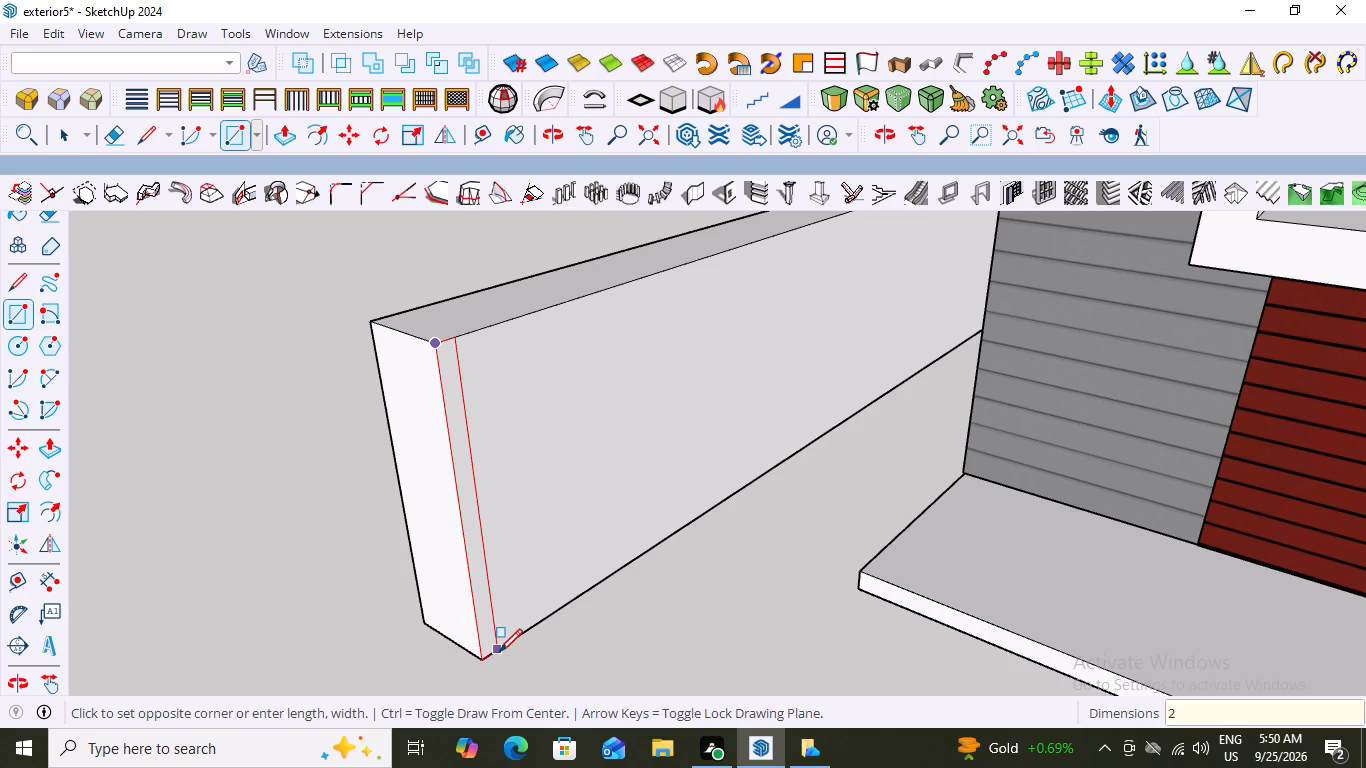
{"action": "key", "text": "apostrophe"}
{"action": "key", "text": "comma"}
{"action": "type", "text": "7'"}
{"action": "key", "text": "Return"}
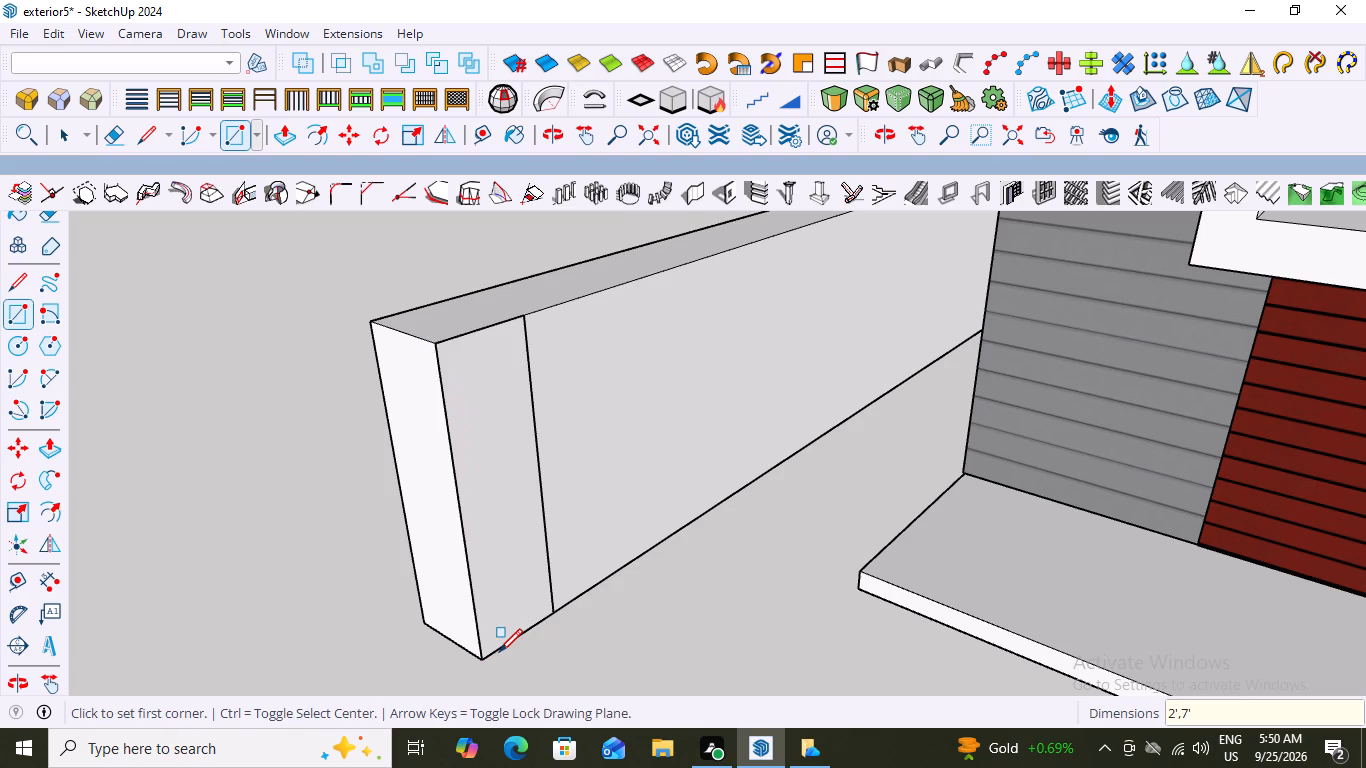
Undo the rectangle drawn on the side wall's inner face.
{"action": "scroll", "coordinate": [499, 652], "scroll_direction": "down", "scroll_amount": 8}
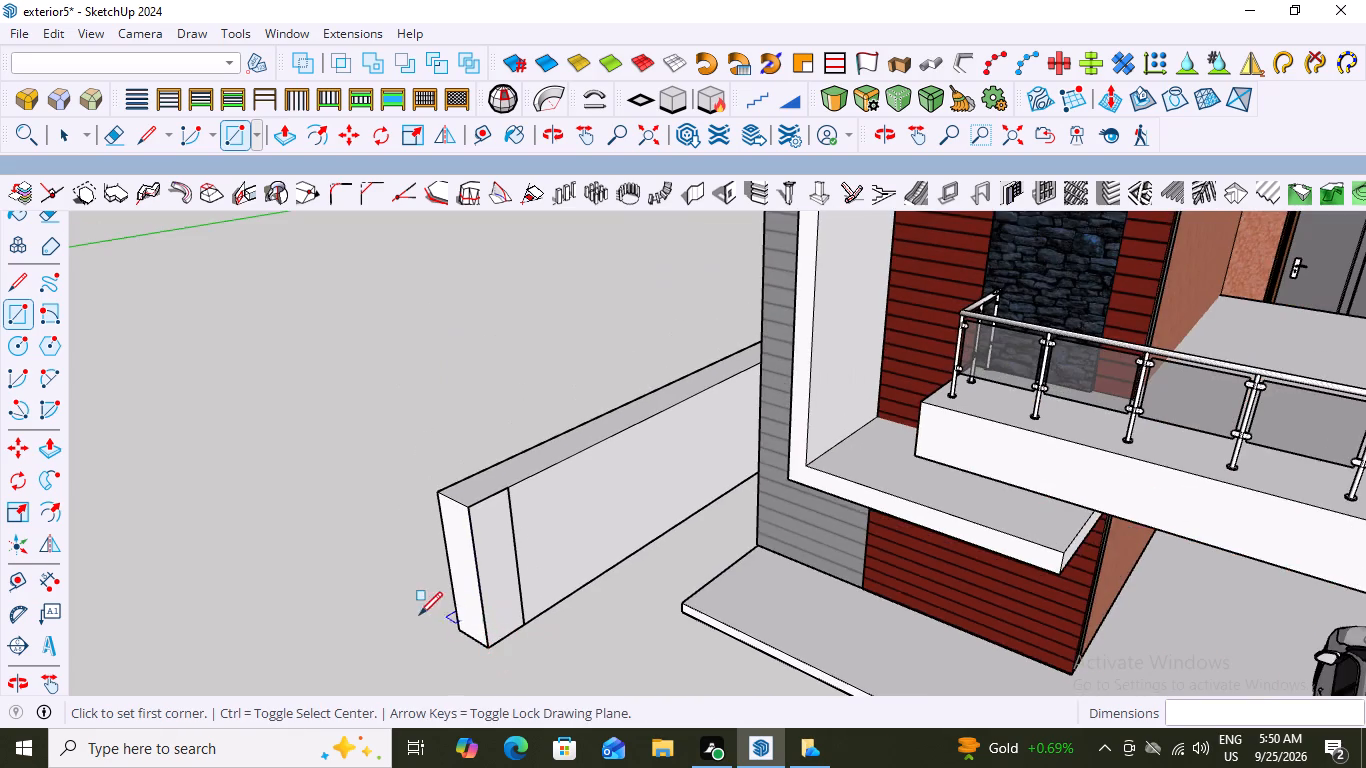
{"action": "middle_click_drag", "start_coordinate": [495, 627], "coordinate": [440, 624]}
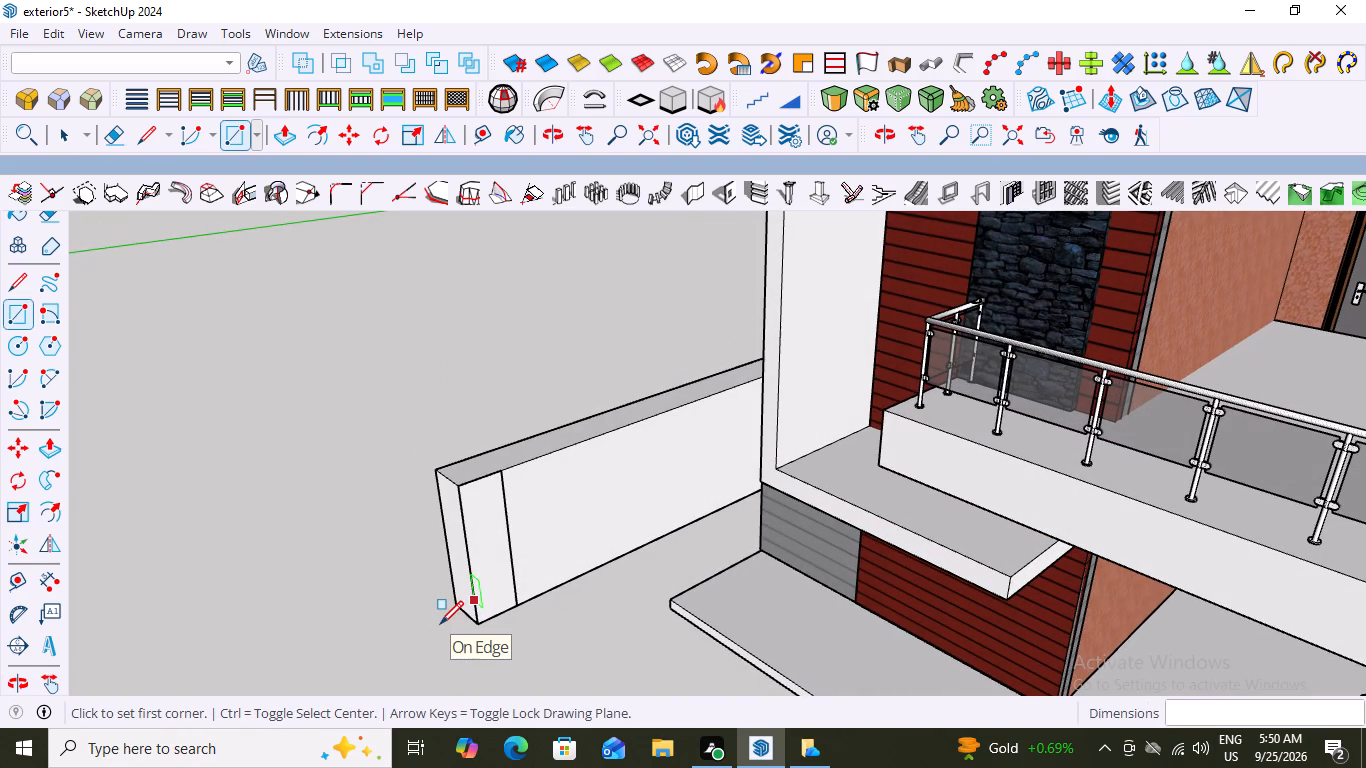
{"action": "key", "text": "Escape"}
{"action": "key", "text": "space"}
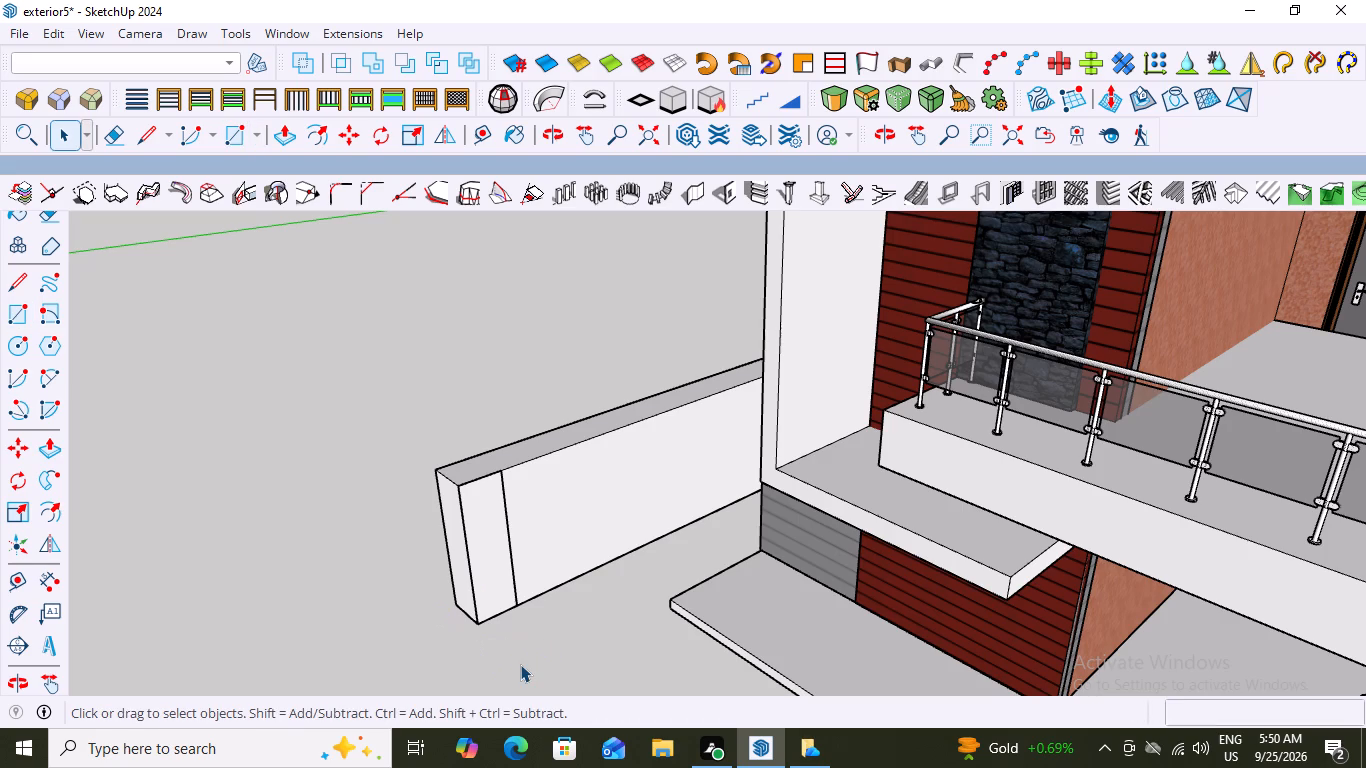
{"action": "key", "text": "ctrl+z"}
Draw a 2' by 7' rectangle on the side wall's inner face from the top corner at its front end.
{"action": "scroll", "coordinate": [458, 560], "scroll_direction": "up", "scroll_amount": 4}
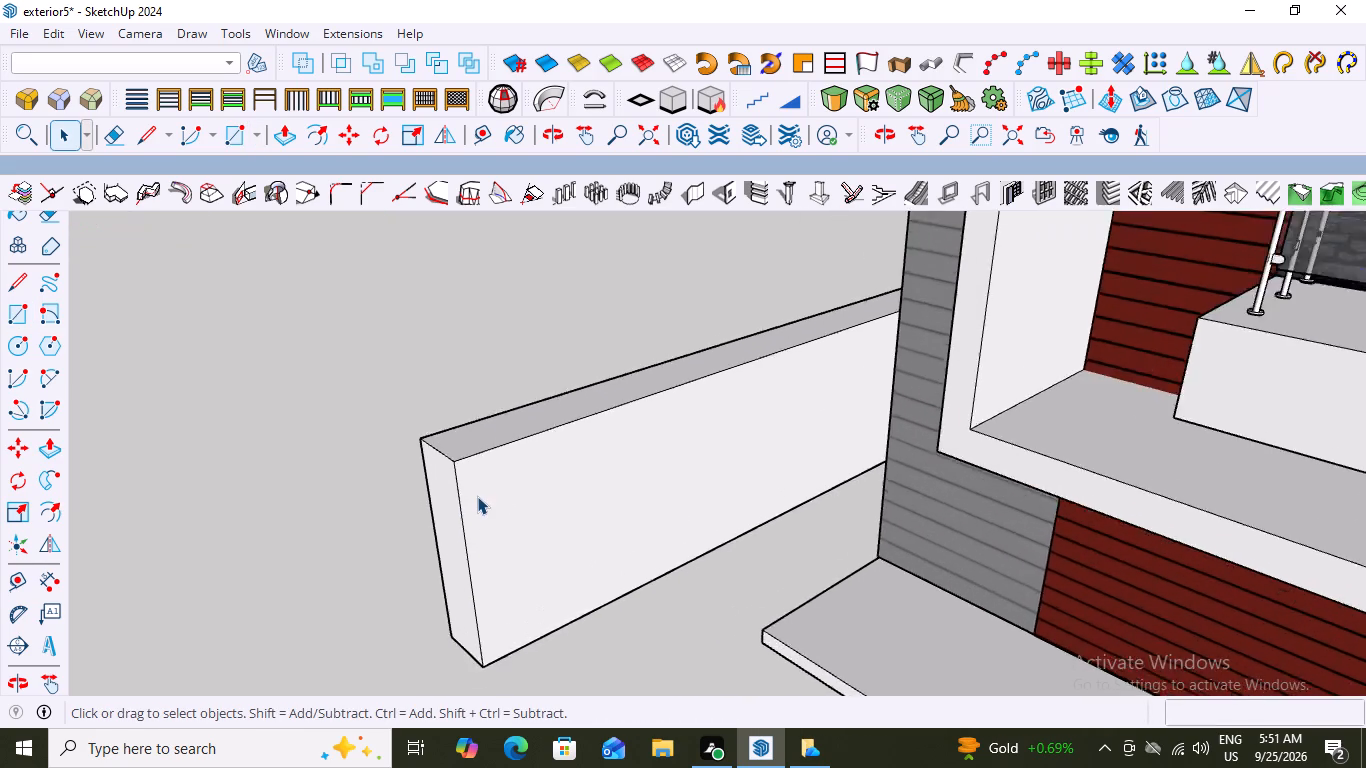
{"action": "scroll", "coordinate": [477, 496], "scroll_direction": "up", "scroll_amount": 5}
{"action": "key", "text": "r"}
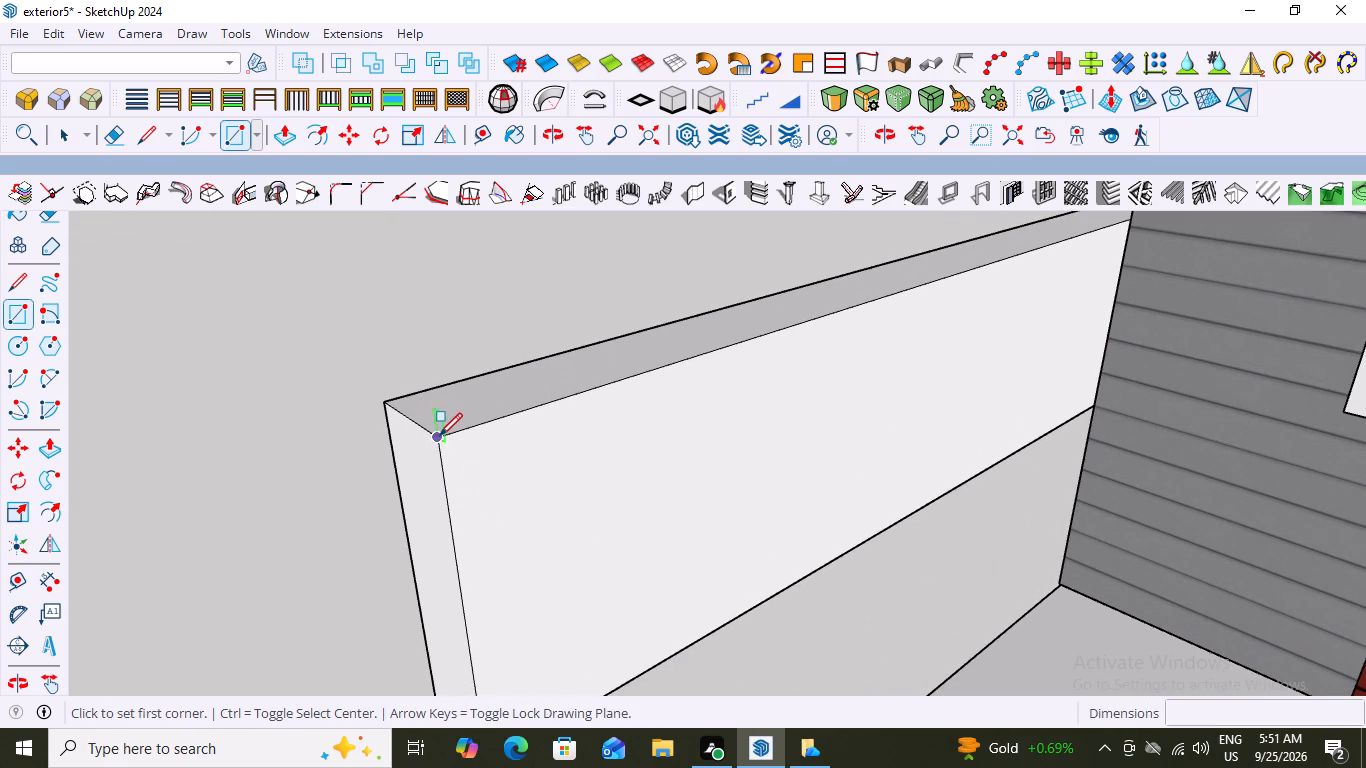
{"action": "left_click", "coordinate": [440, 436]}
{"action": "scroll", "coordinate": [492, 492], "scroll_direction": "down", "scroll_amount": 7}
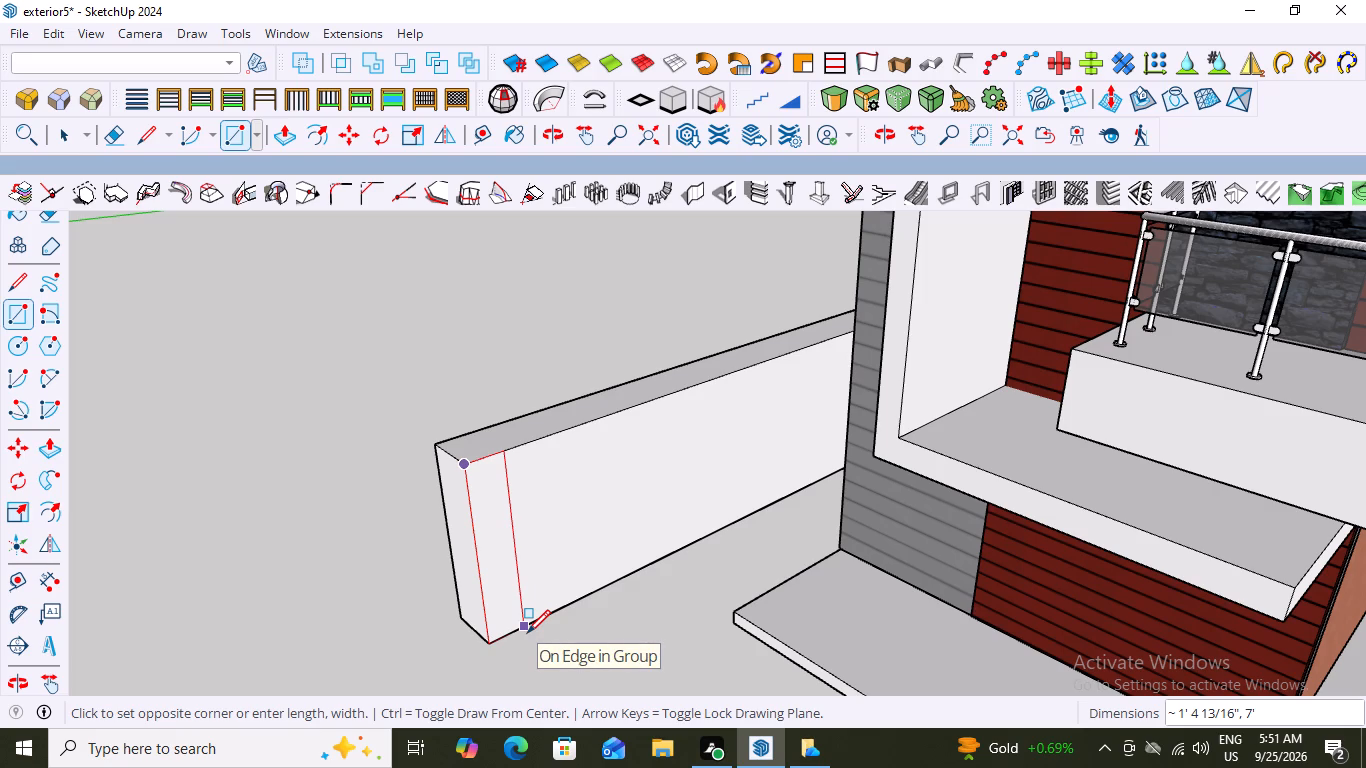
{"action": "key", "text": "2"}
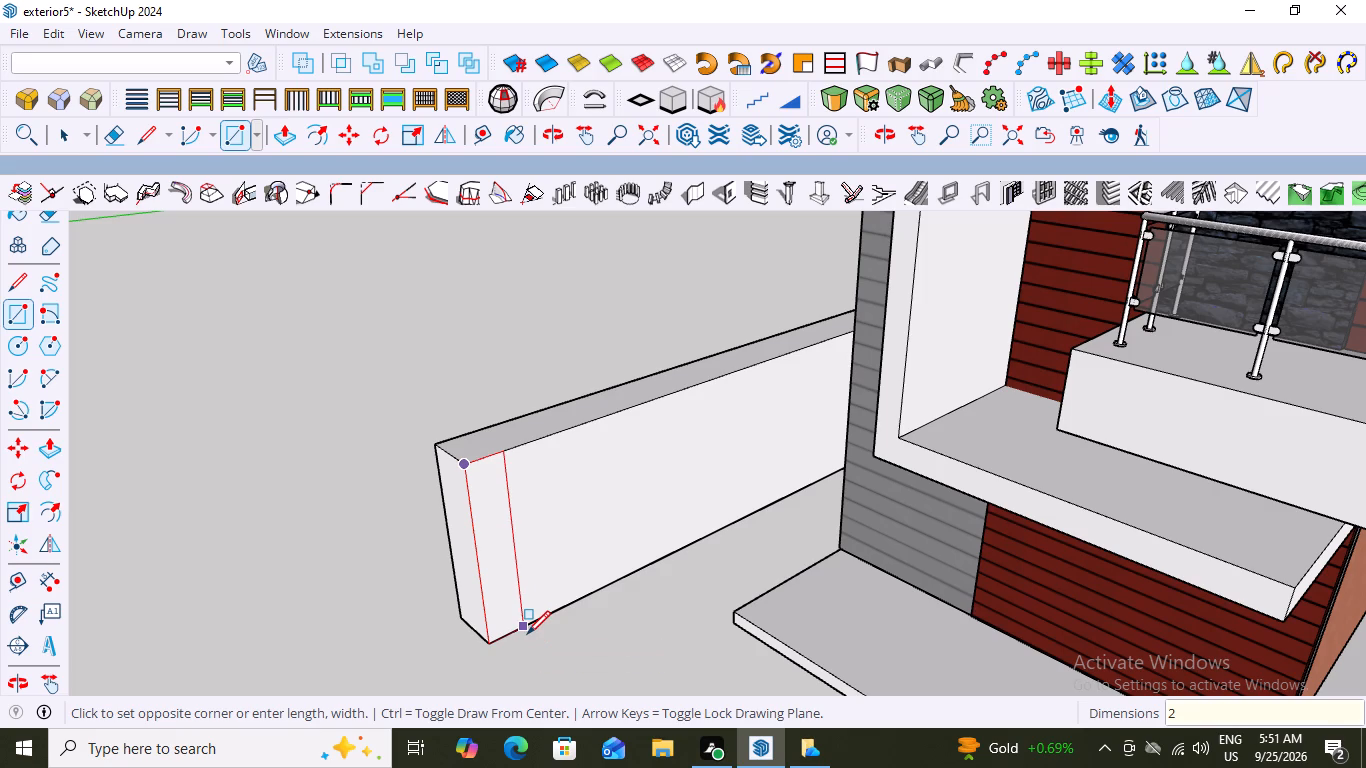
{"action": "key", "text": "apostrophe"}
{"action": "key", "text": "comma"}
{"action": "key", "text": "7"}
{"action": "key", "text": "apostrophe"}
{"action": "key", "text": "Return"}
Make a group of the 2' by 7' rectangle's face and edges at the side wall's front end.
{"action": "scroll", "coordinate": [551, 597], "scroll_direction": "down", "scroll_amount": 8}
{"action": "middle_click_drag", "start_coordinate": [473, 609], "coordinate": [562, 646]}
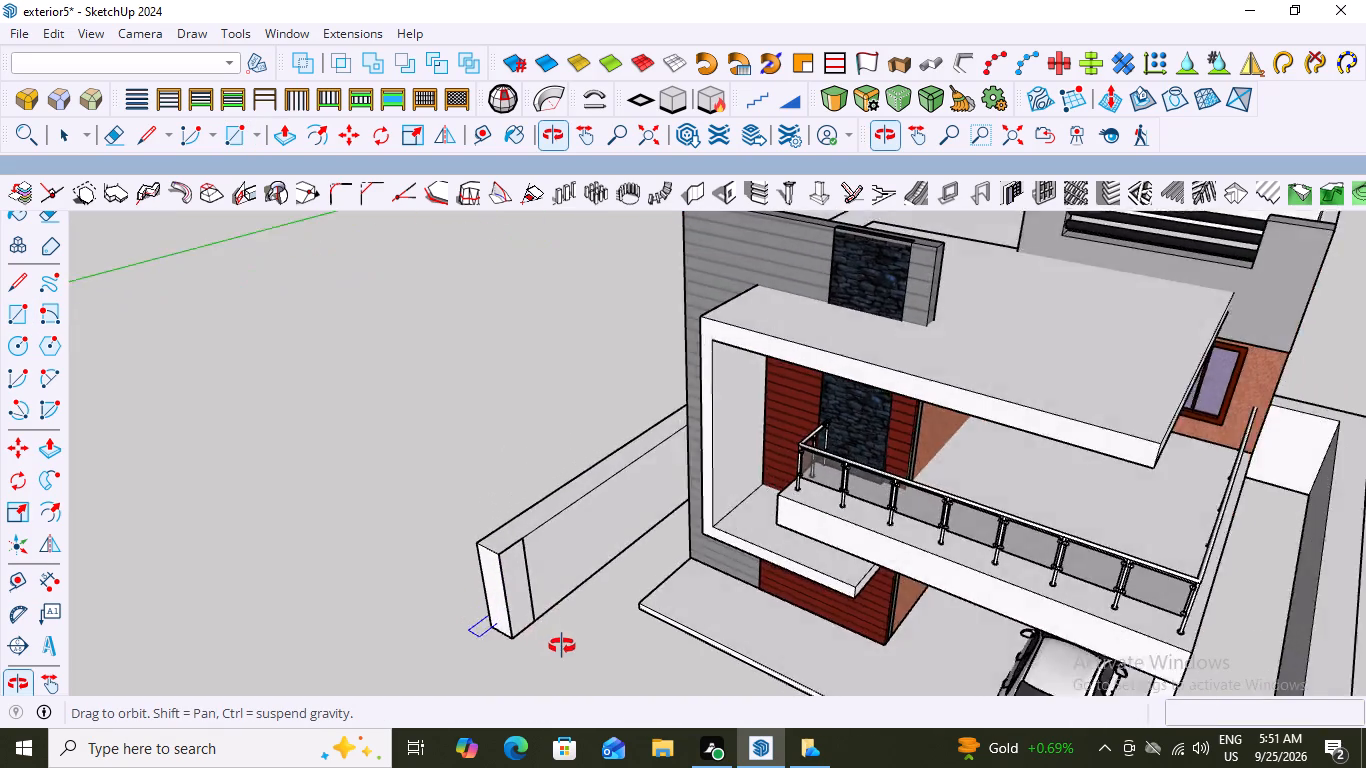
{"action": "middle_click_drag", "start_coordinate": [562, 646], "coordinate": [543, 545]}
{"action": "scroll", "coordinate": [458, 645], "scroll_direction": "up", "scroll_amount": 3}
{"action": "key", "text": "space"}
{"action": "triple_click", "coordinate": [522, 599]}
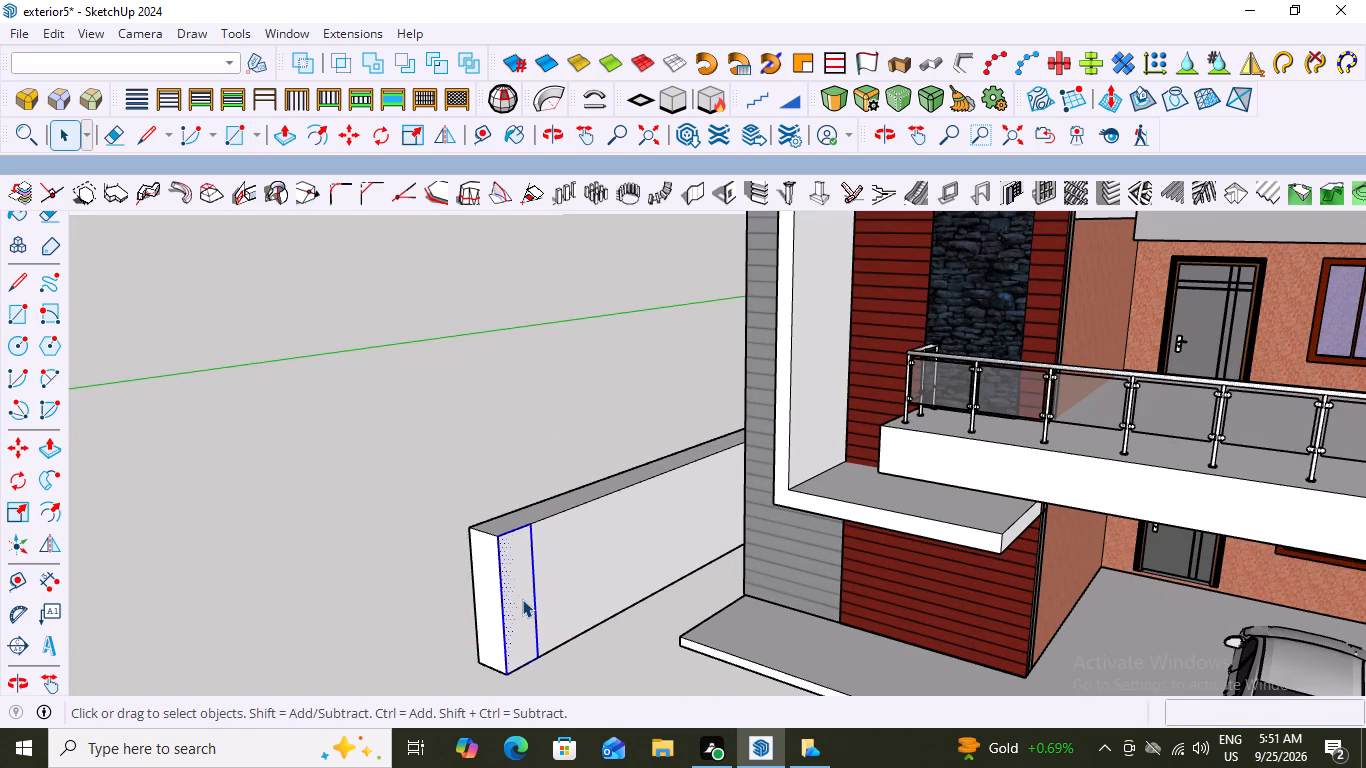
{"action": "left_click", "coordinate": [522, 599]}
{"action": "double_click", "coordinate": [522, 599]}
{"action": "right_click", "coordinate": [522, 599]}
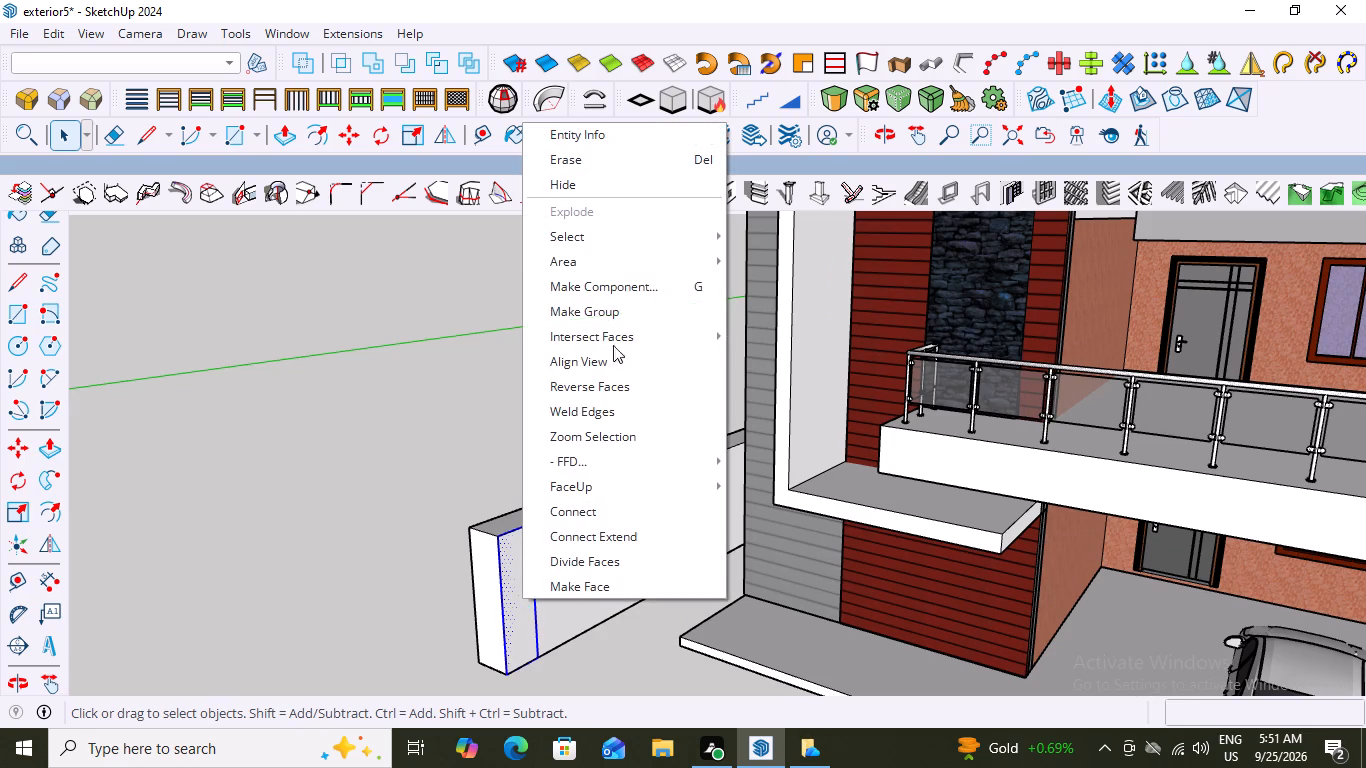
{"action": "left_click", "coordinate": [589, 310]}
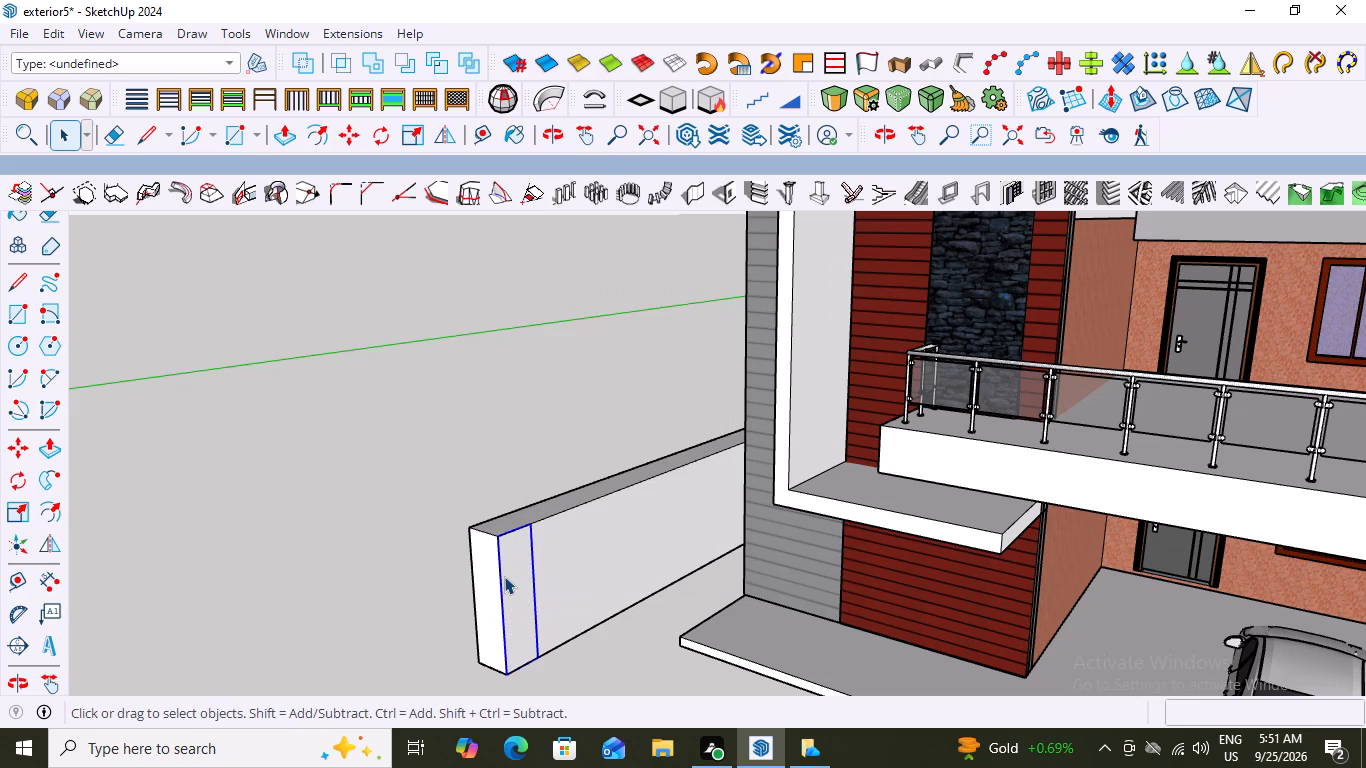
Inside the rectangle's group, extrude the face about 20' 7 1/2" along the house front as a wall, and close the group.
{"action": "key", "text": "p"}
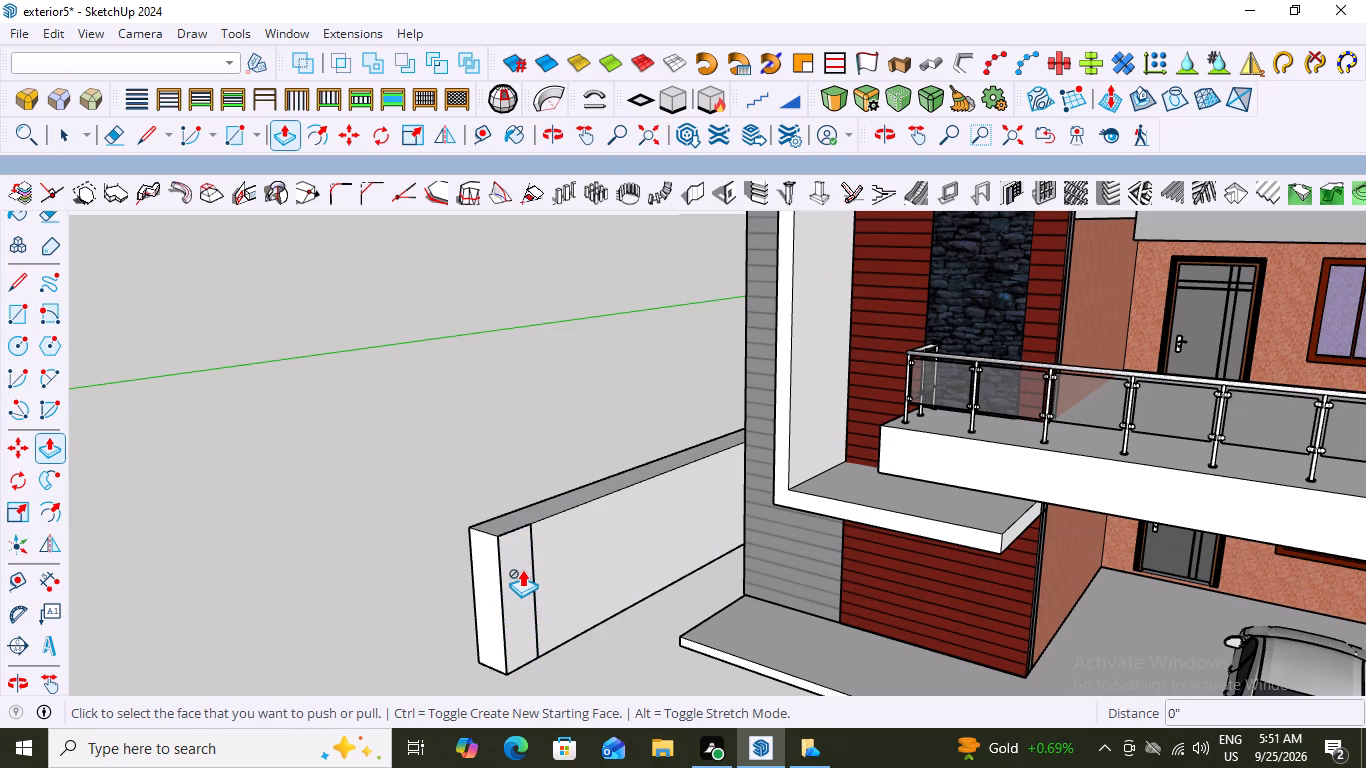
{"action": "key", "text": "space"}
{"action": "left_click", "coordinate": [525, 547]}
{"action": "left_click", "coordinate": [511, 556]}
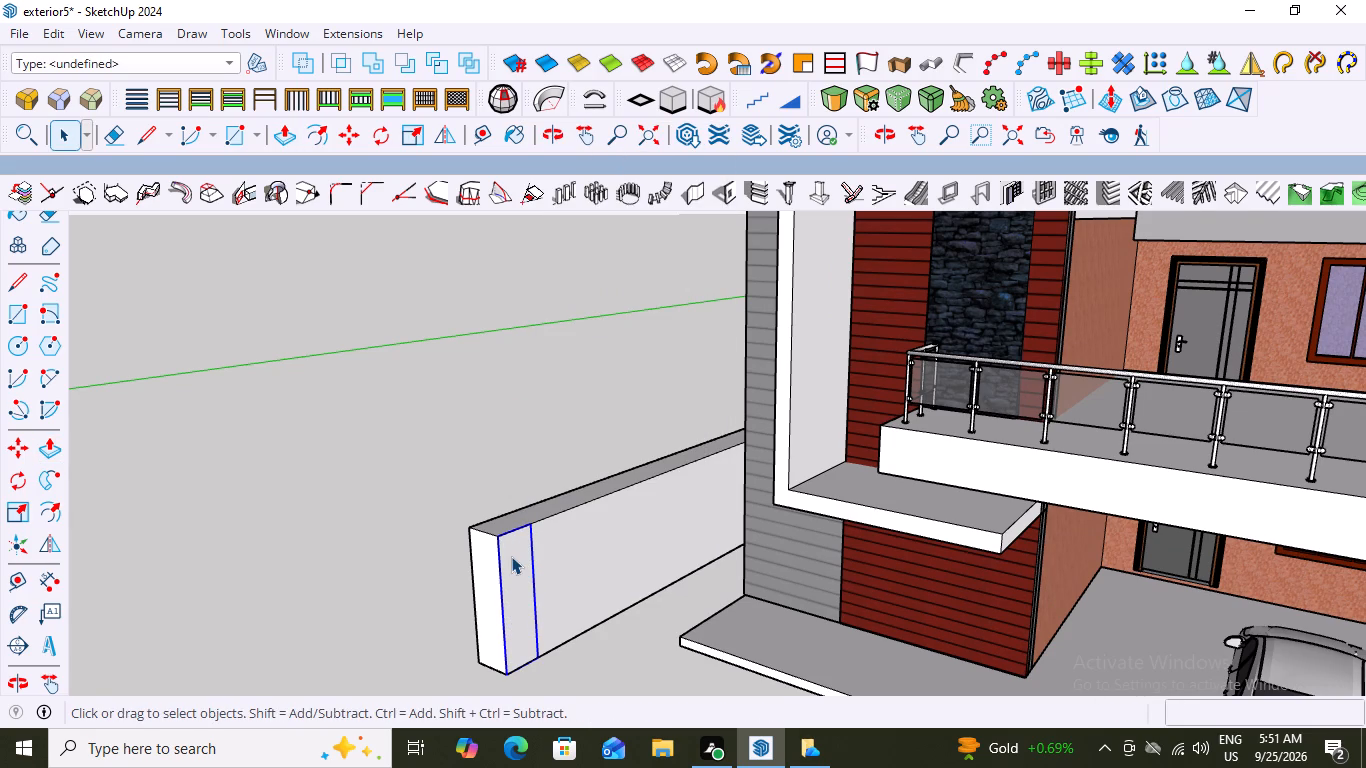
{"action": "double_click", "coordinate": [511, 556]}
{"action": "left_click", "coordinate": [511, 556]}
{"action": "key", "text": "p"}
{"action": "left_click", "coordinate": [511, 556]}
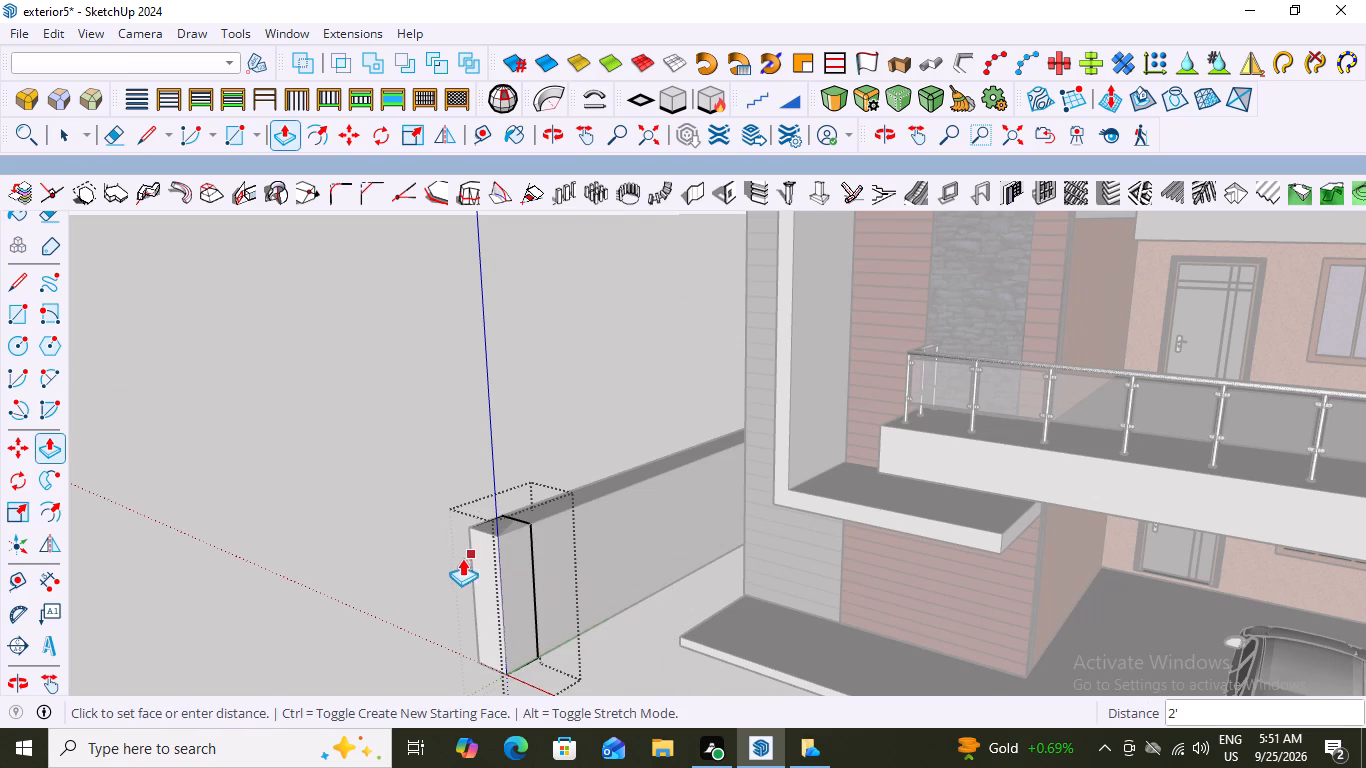
{"action": "scroll", "coordinate": [645, 574], "scroll_direction": "down", "scroll_amount": 3}
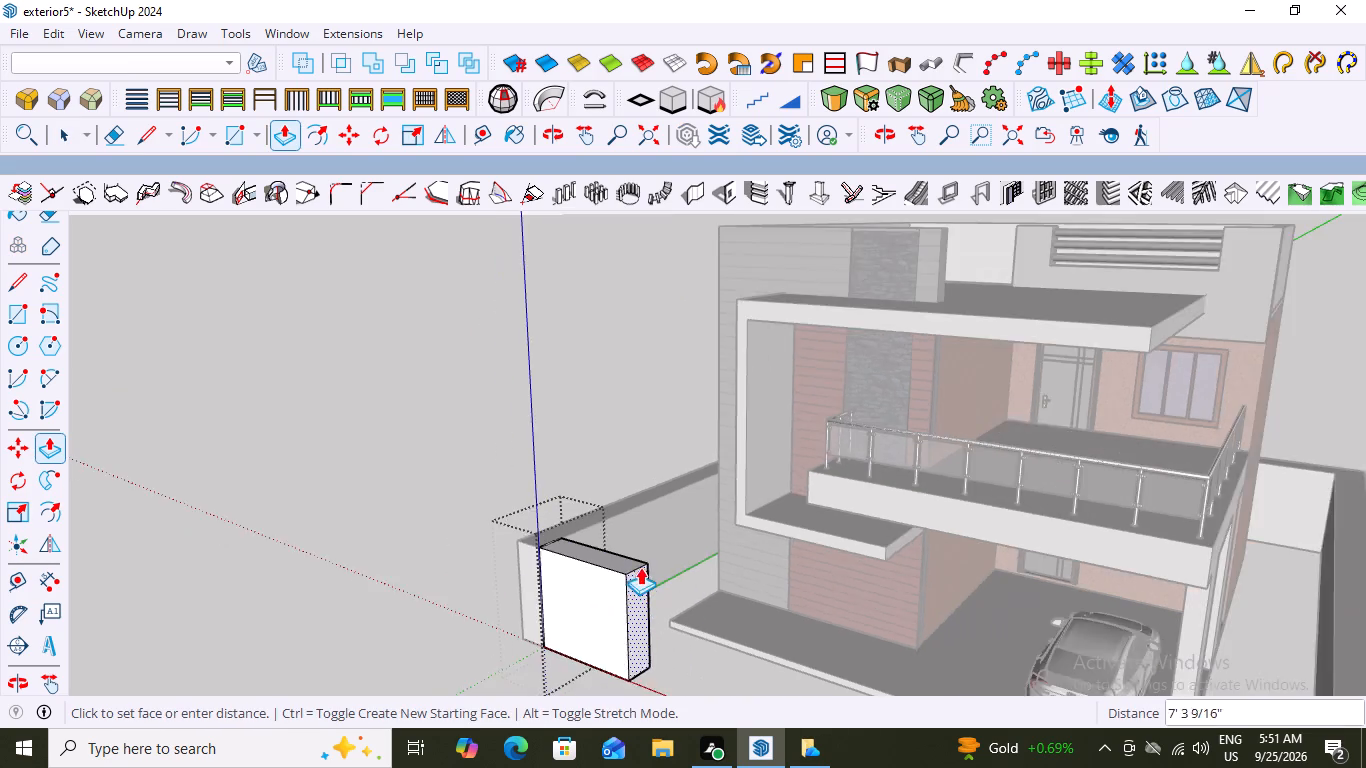
{"action": "scroll", "coordinate": [640, 567], "scroll_direction": "down", "scroll_amount": 17}
{"action": "middle_click_drag", "start_coordinate": [541, 595], "coordinate": [838, 603]}
{"action": "scroll", "coordinate": [712, 603], "scroll_direction": "down", "scroll_amount": 1}
{"action": "scroll", "coordinate": [879, 569], "scroll_direction": "up", "scroll_amount": 2}
{"action": "scroll", "coordinate": [786, 566], "scroll_direction": "up", "scroll_amount": 12}
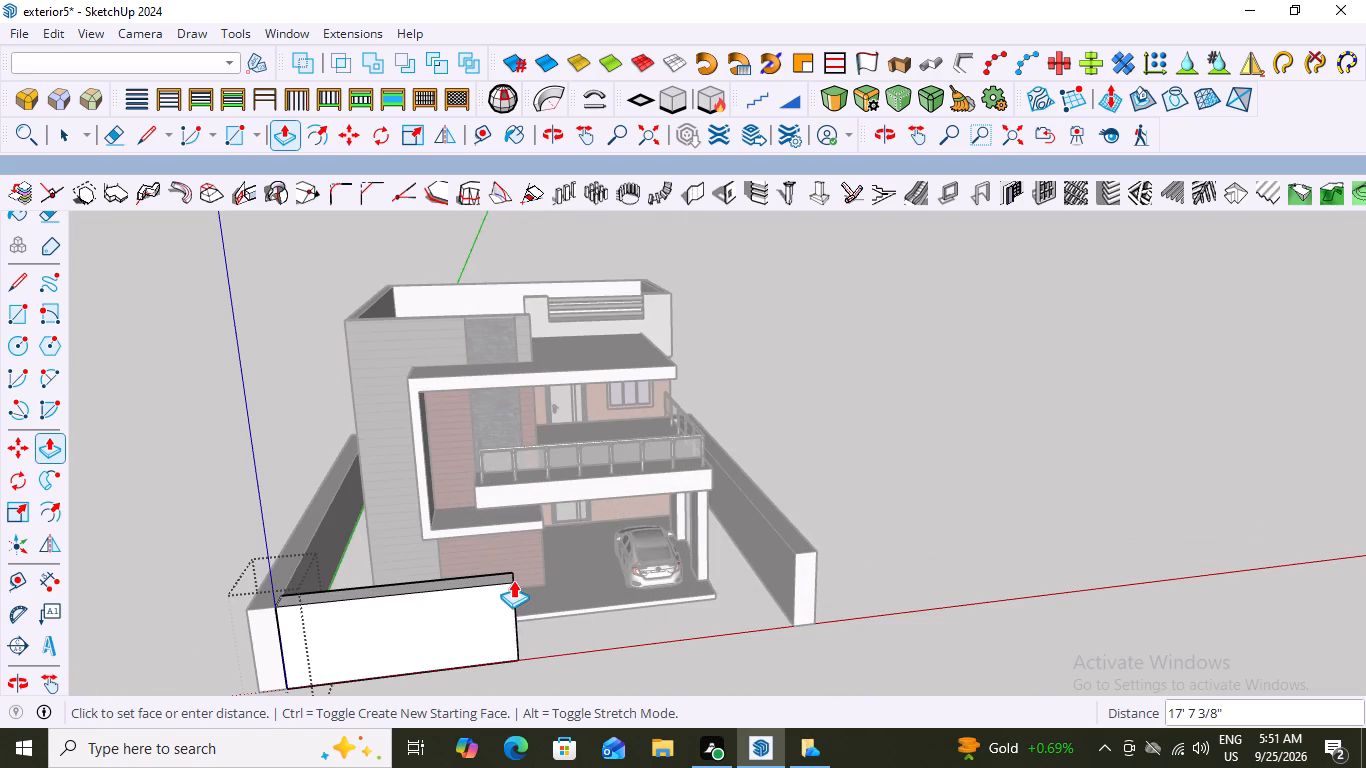
{"action": "left_click", "coordinate": [552, 617]}
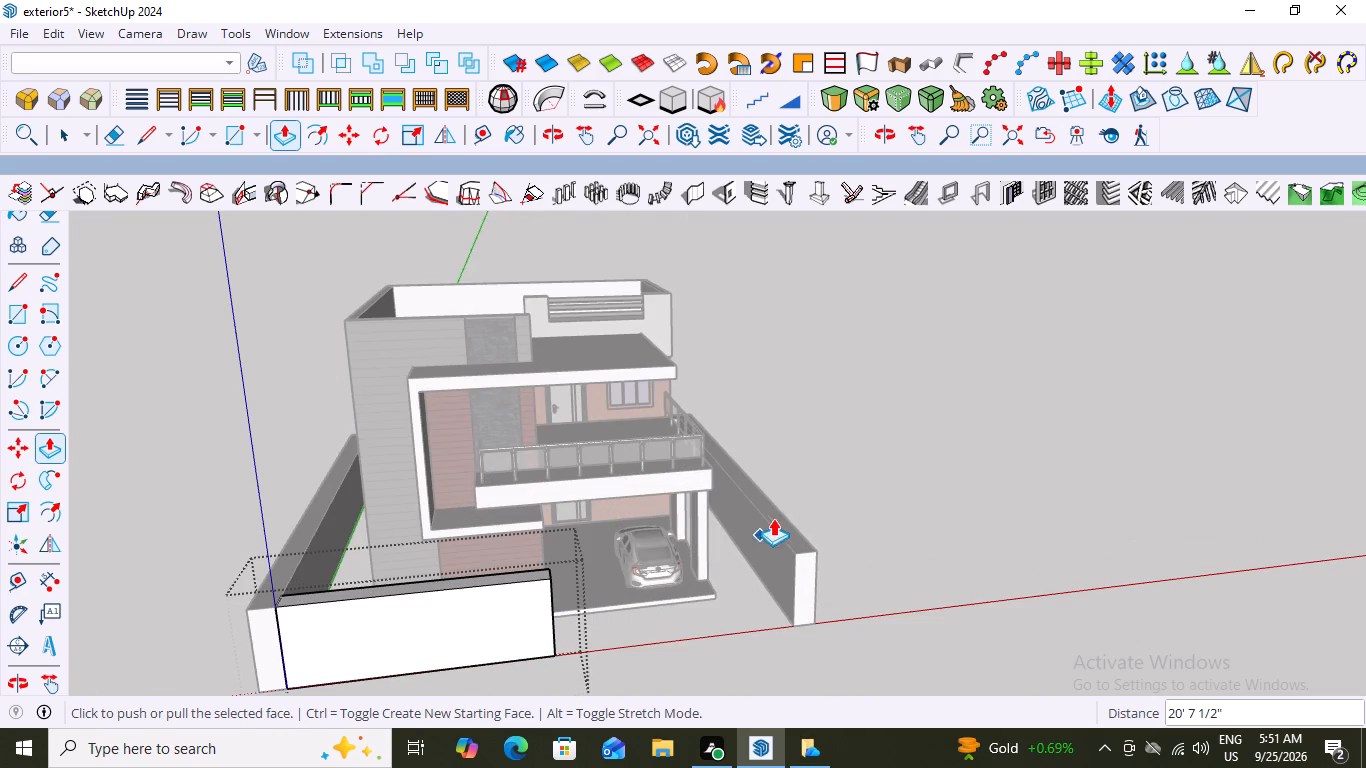
{"action": "key", "text": "space"}
{"action": "left_click", "coordinate": [799, 475]}
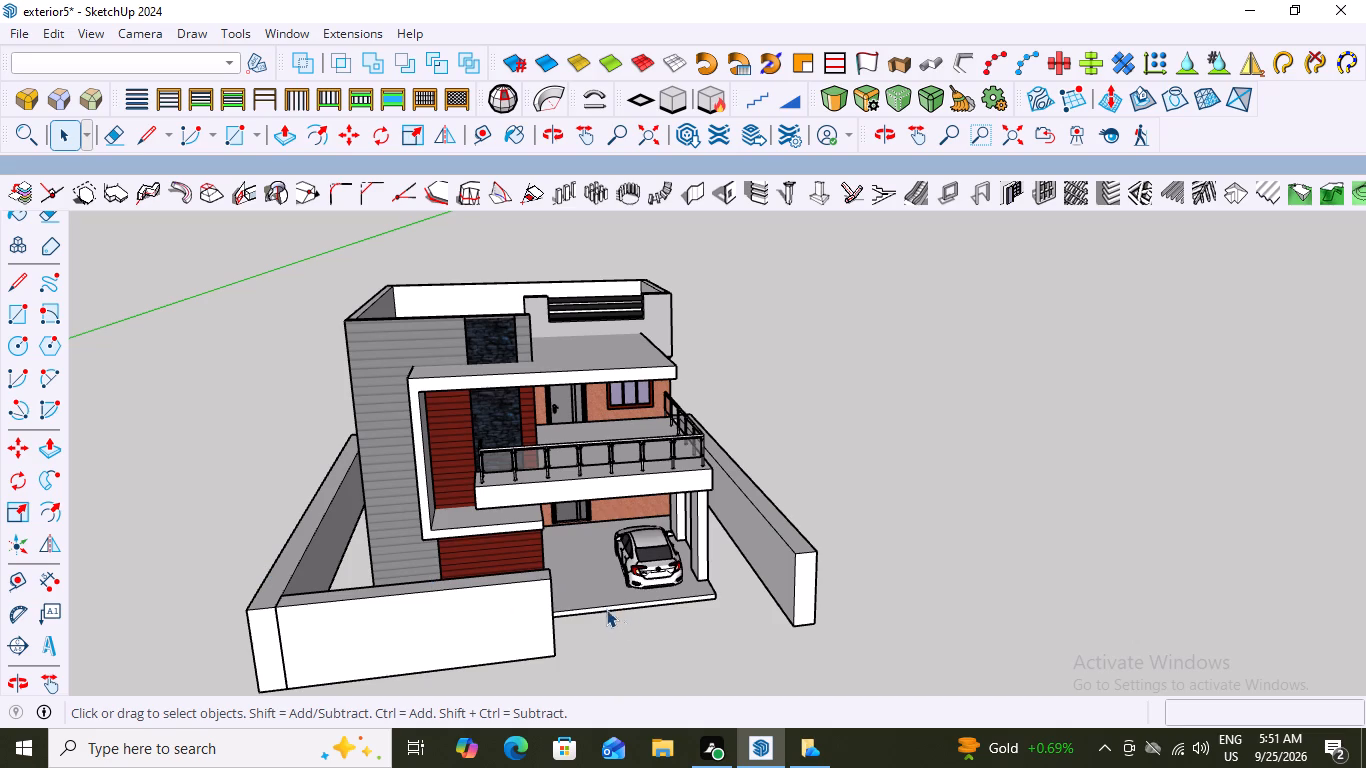
Examine the corner where the front wall group meets the side wall, checking the faces of both groups.
{"action": "scroll", "coordinate": [595, 595], "scroll_direction": "down", "scroll_amount": 8}
{"action": "middle_click_drag", "start_coordinate": [474, 653], "coordinate": [454, 539]}
{"action": "scroll", "coordinate": [462, 587], "scroll_direction": "up", "scroll_amount": 13}
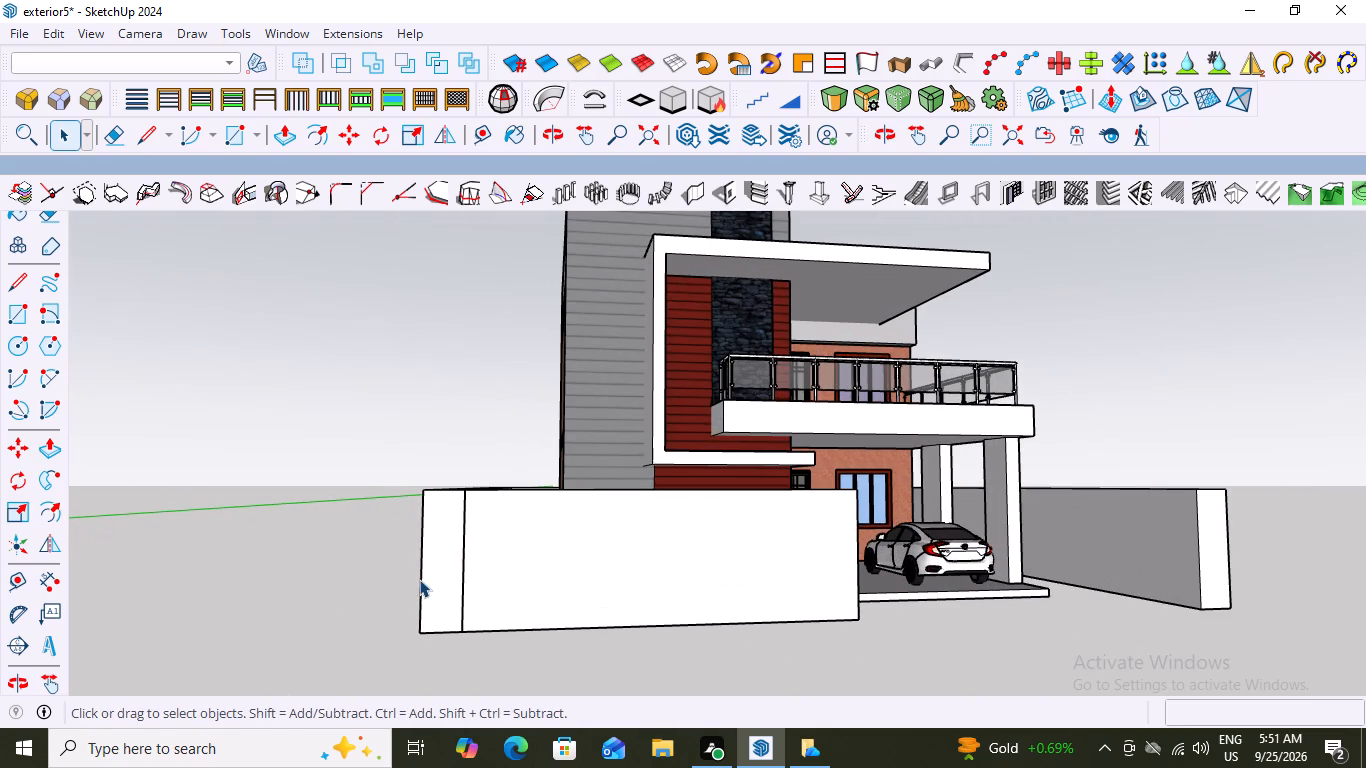
{"action": "double_click", "coordinate": [463, 547]}
{"action": "left_click", "coordinate": [463, 547]}
{"action": "triple_click", "coordinate": [463, 547]}
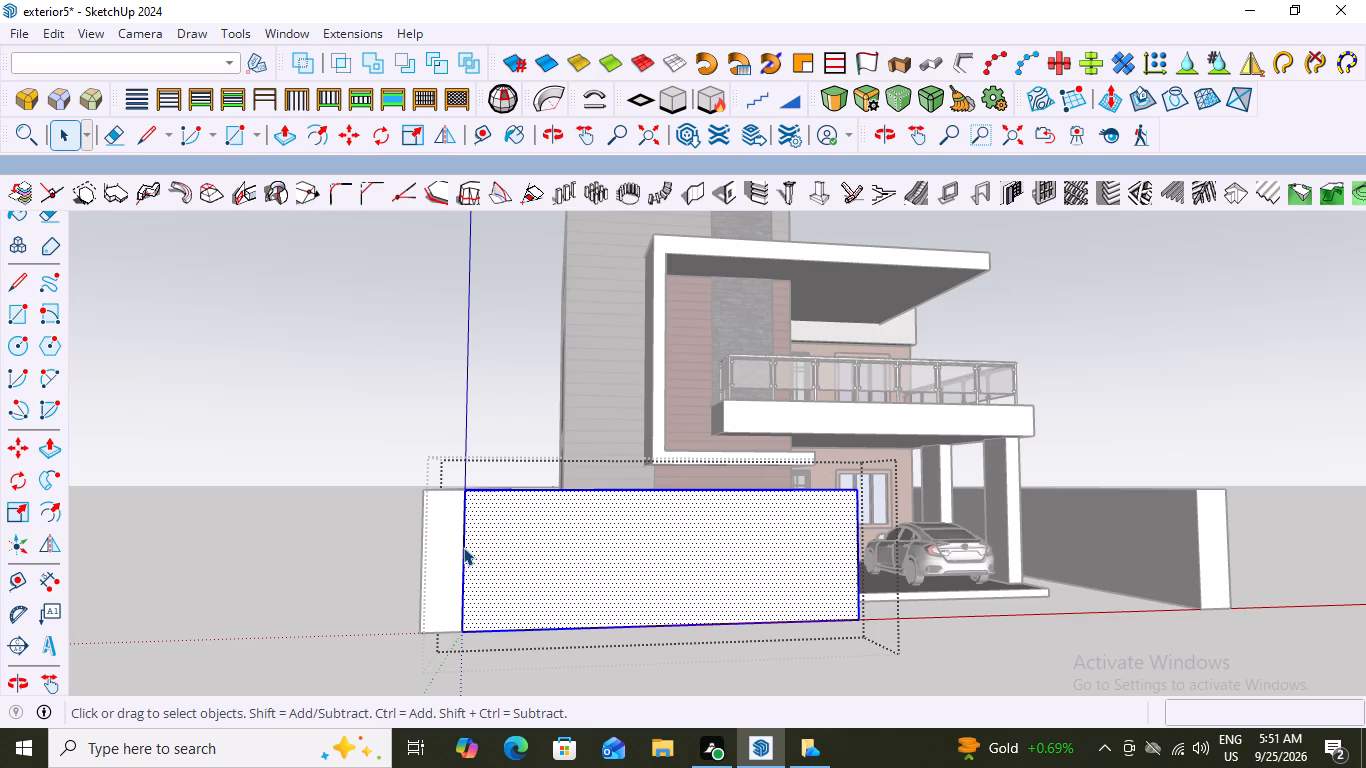
{"action": "left_click", "coordinate": [463, 547]}
{"action": "middle_click_drag", "start_coordinate": [658, 571], "coordinate": [642, 624]}
{"action": "middle_click_drag", "start_coordinate": [636, 529], "coordinate": [623, 591]}
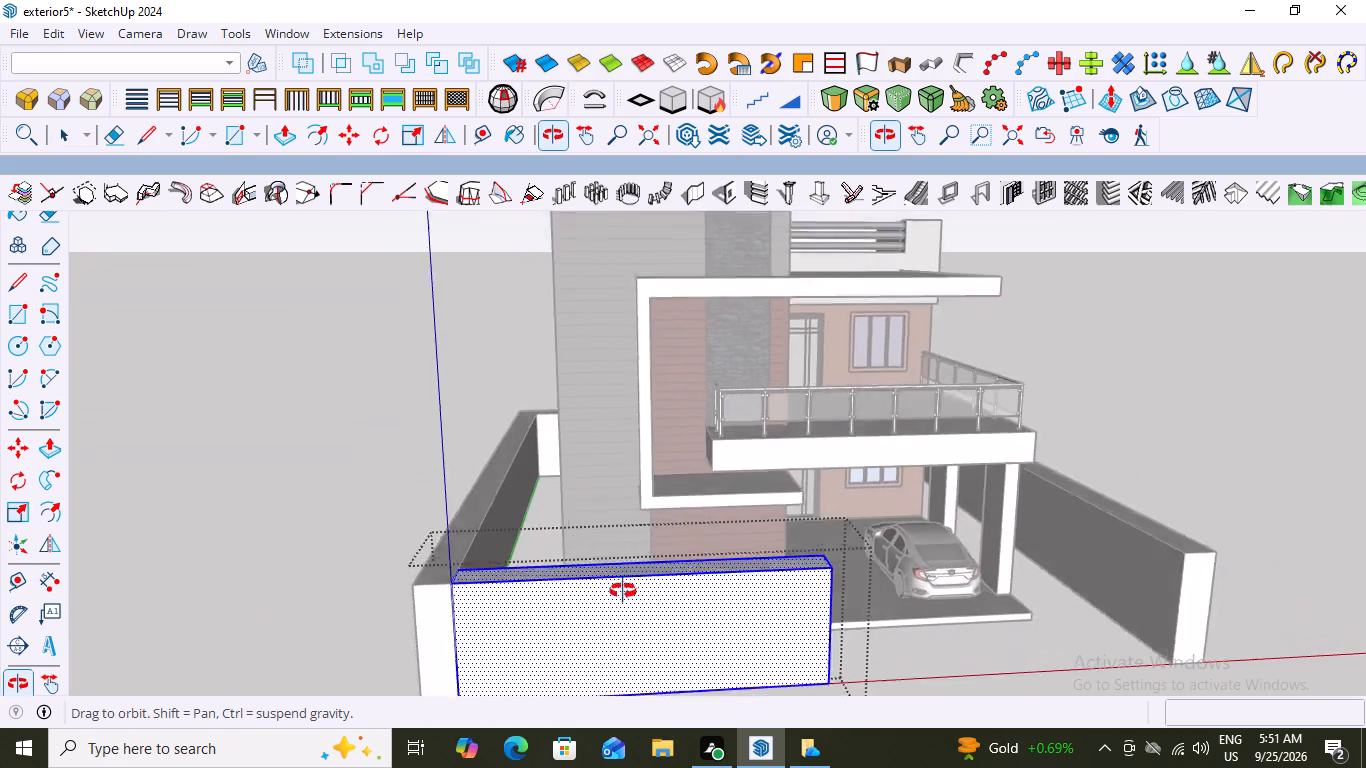
{"action": "middle_click_drag", "start_coordinate": [623, 591], "coordinate": [829, 564]}
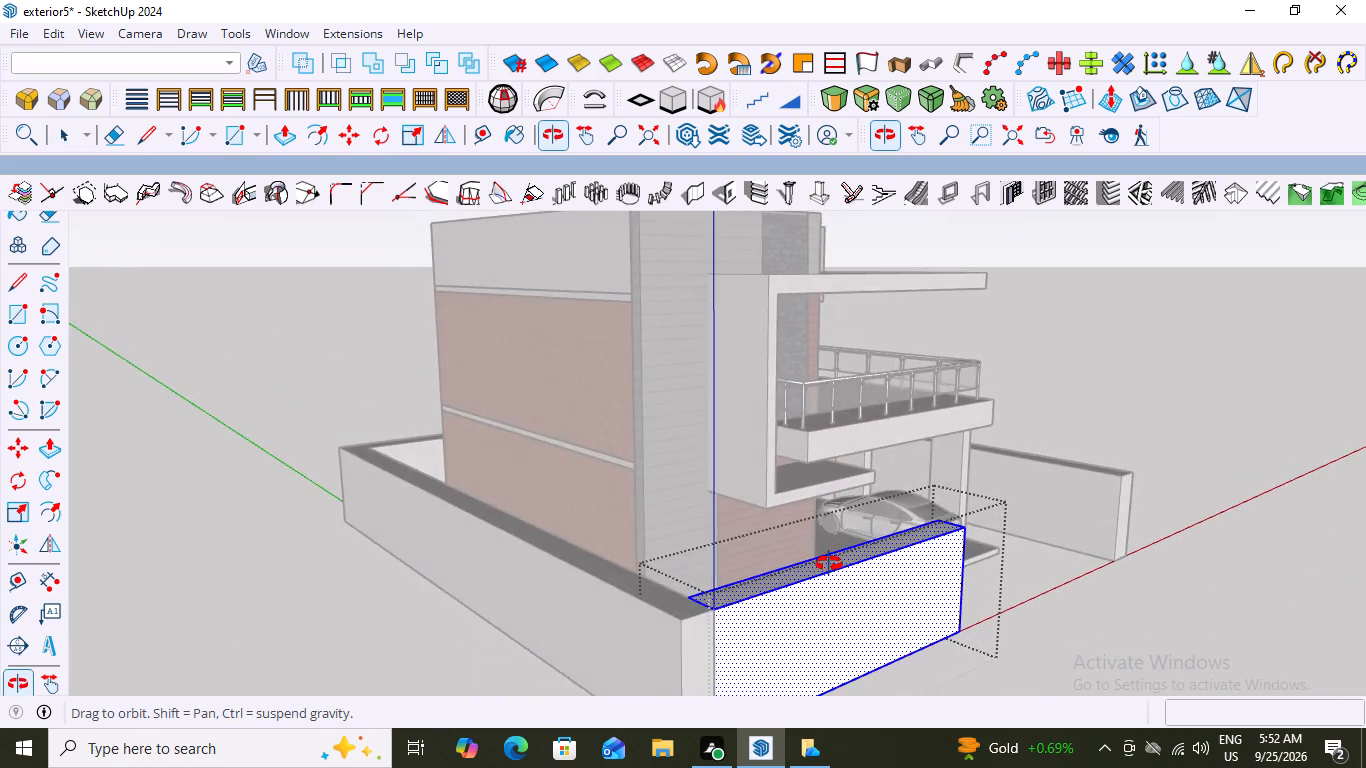
{"action": "middle_click_drag", "start_coordinate": [829, 564], "coordinate": [661, 594]}
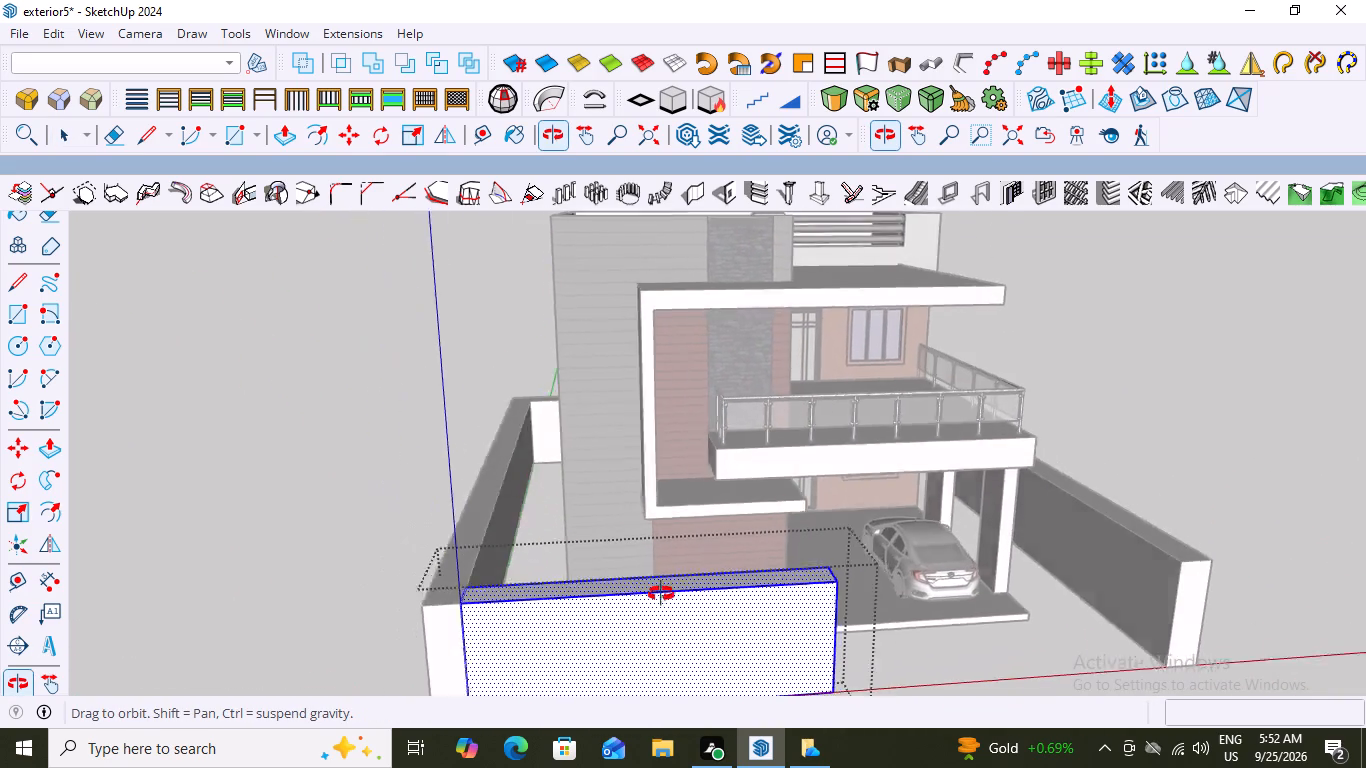
{"action": "middle_click_drag", "start_coordinate": [661, 594], "coordinate": [547, 621]}
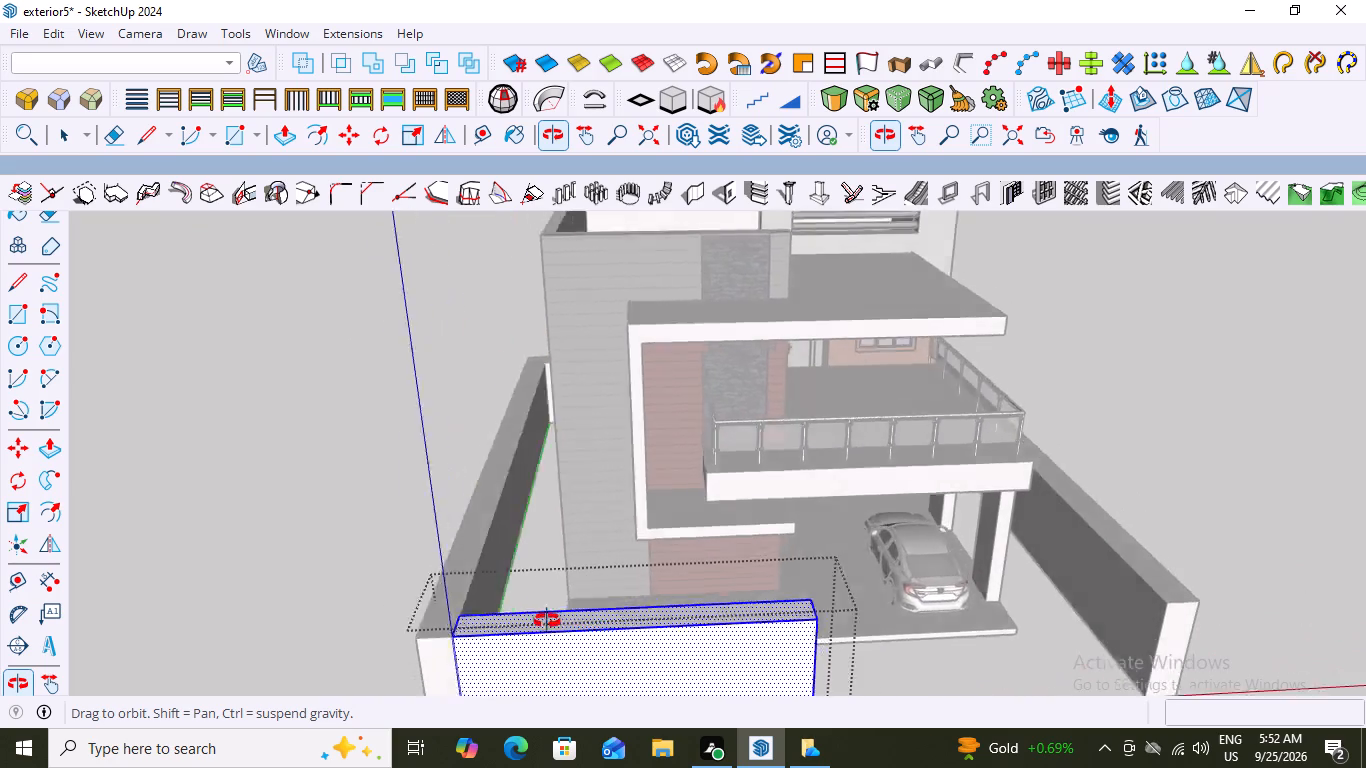
{"action": "middle_click_drag", "start_coordinate": [547, 621], "coordinate": [478, 613]}
{"action": "left_click", "coordinate": [413, 411]}
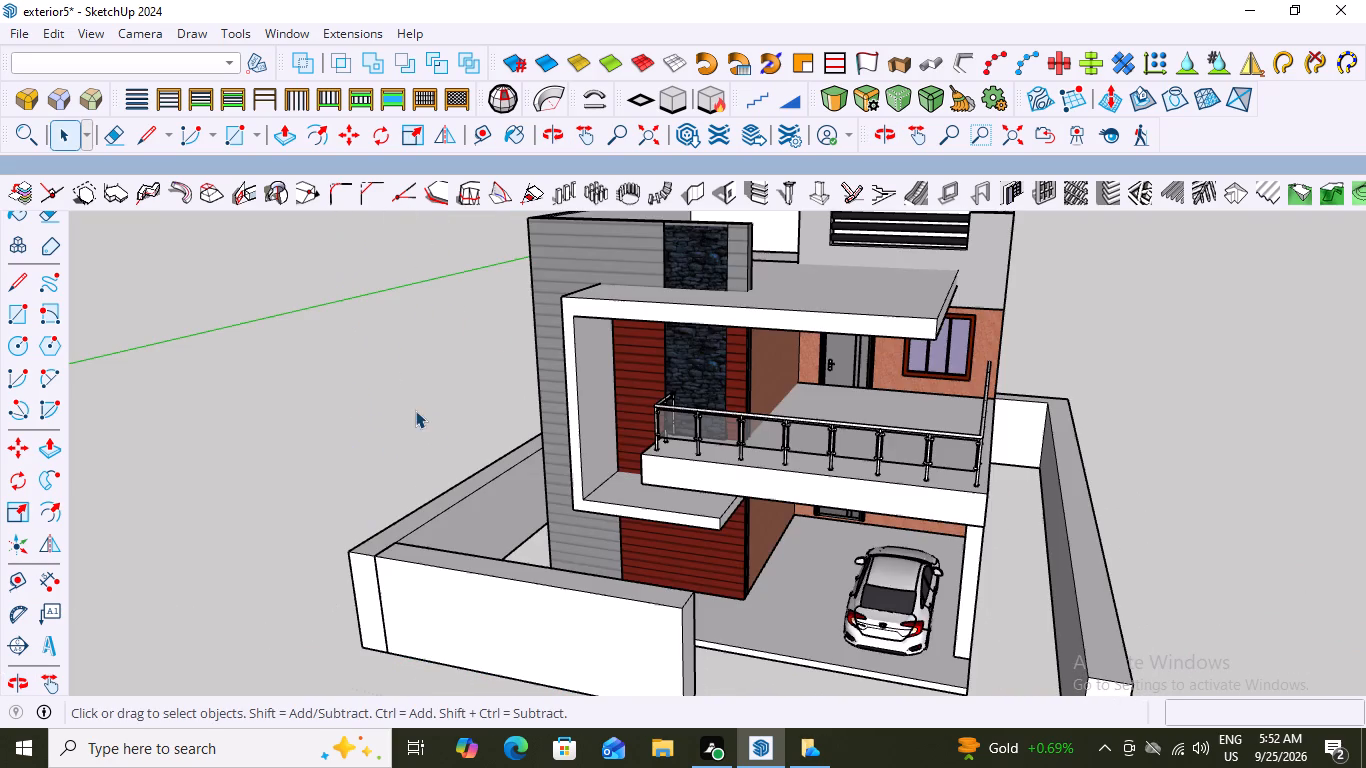
{"action": "double_click", "coordinate": [453, 510]}
{"action": "double_click", "coordinate": [453, 510]}
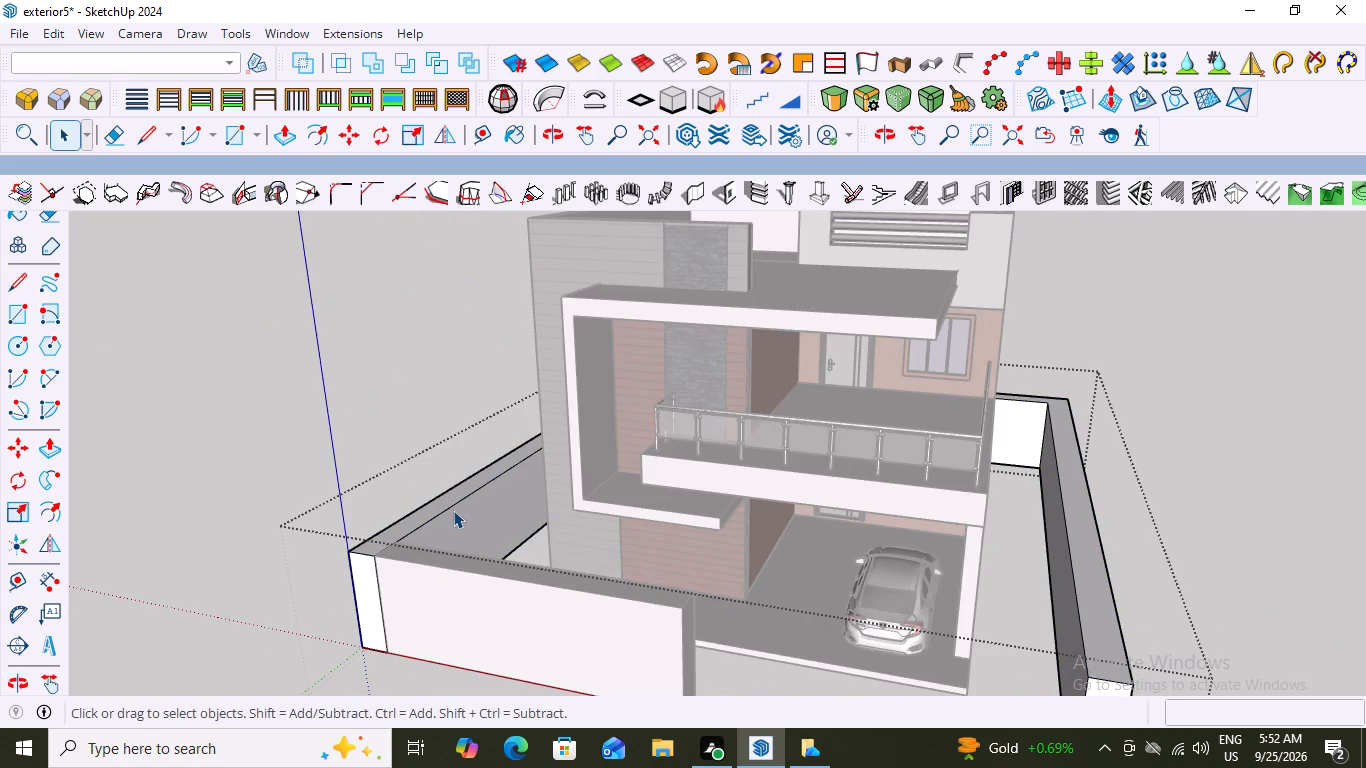
{"action": "left_click", "coordinate": [453, 510]}
{"action": "double_click", "coordinate": [453, 510]}
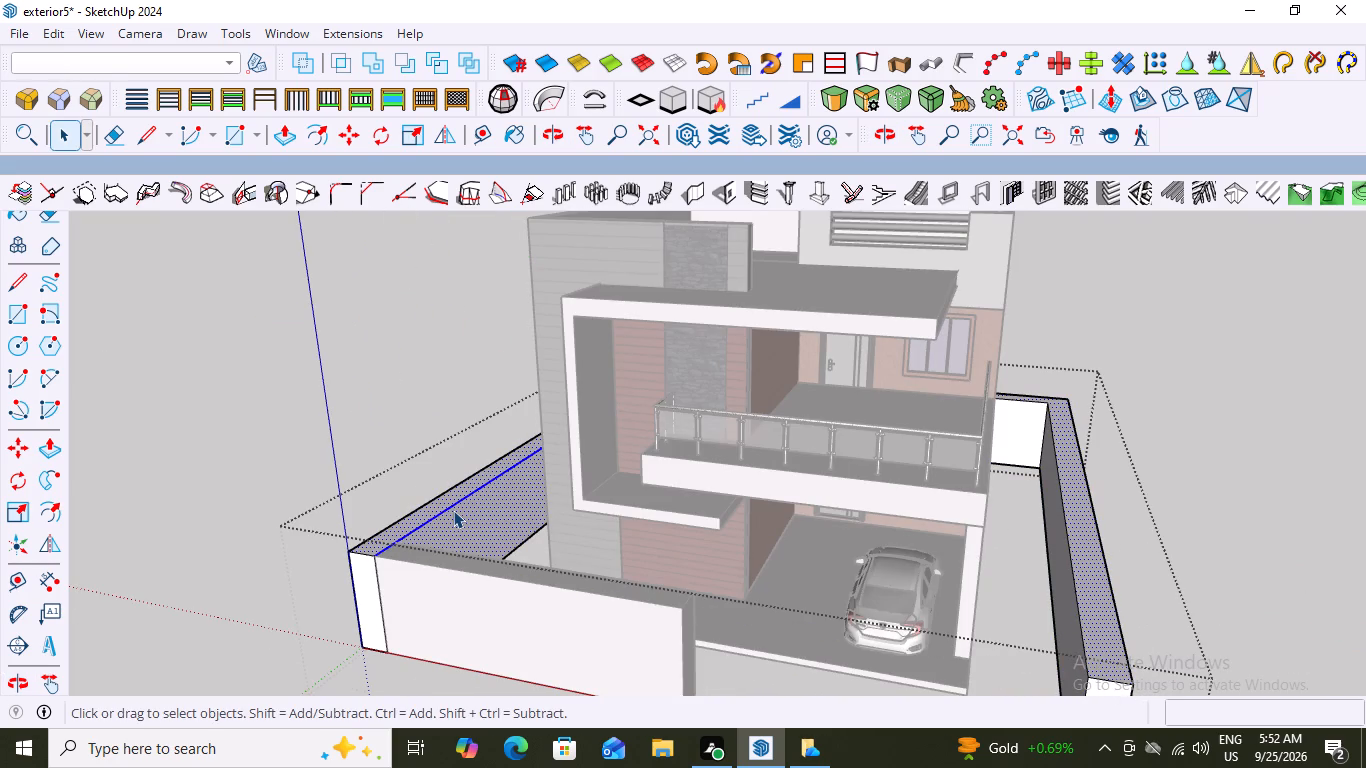
{"action": "left_click", "coordinate": [1092, 311]}
Undo the front wall's extrusion, its group and the 2' by 7' rectangle on the side wall's inner face.
{"action": "key", "text": "ctrl+z"}
{"action": "key", "text": "ctrl+z"}
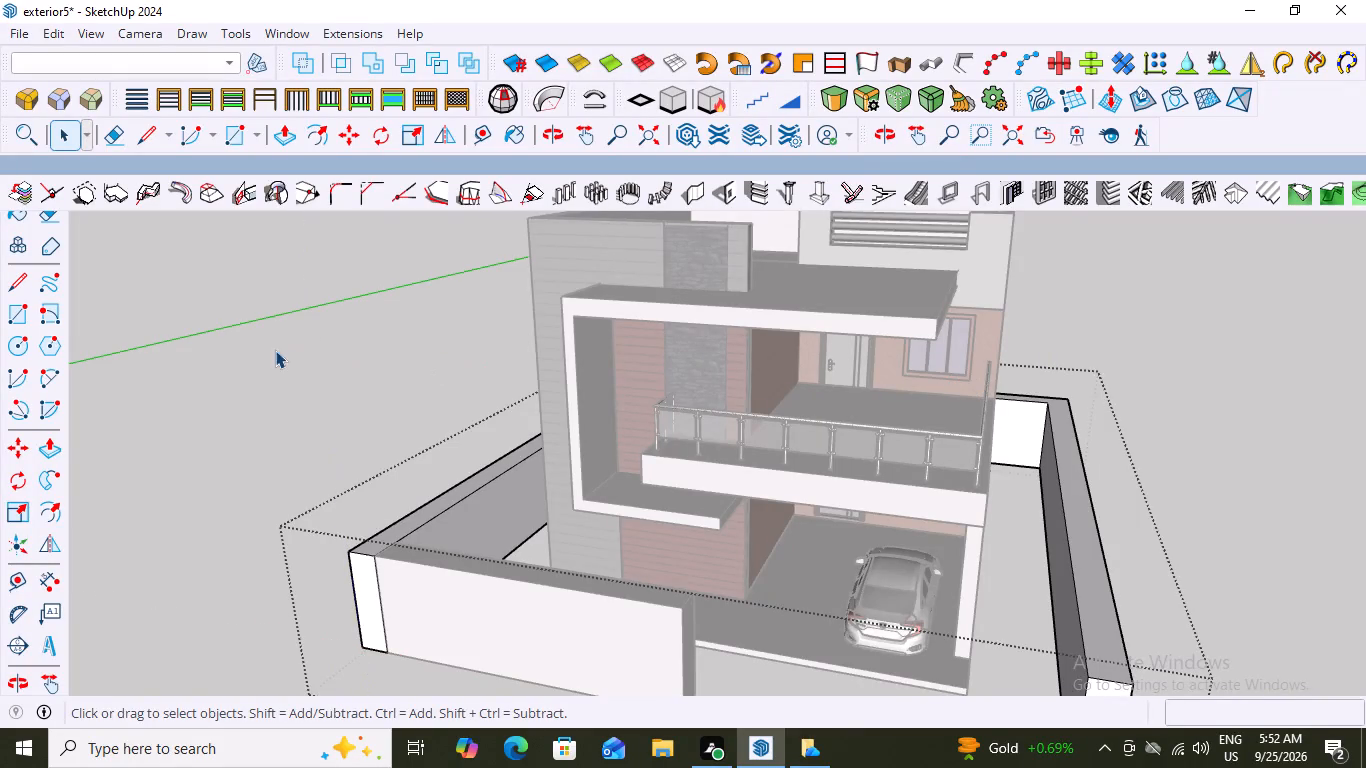
{"action": "key", "text": "ctrl+z"}
{"action": "key", "text": "ctrl+z"}
{"action": "key", "text": "ctrl+z"}
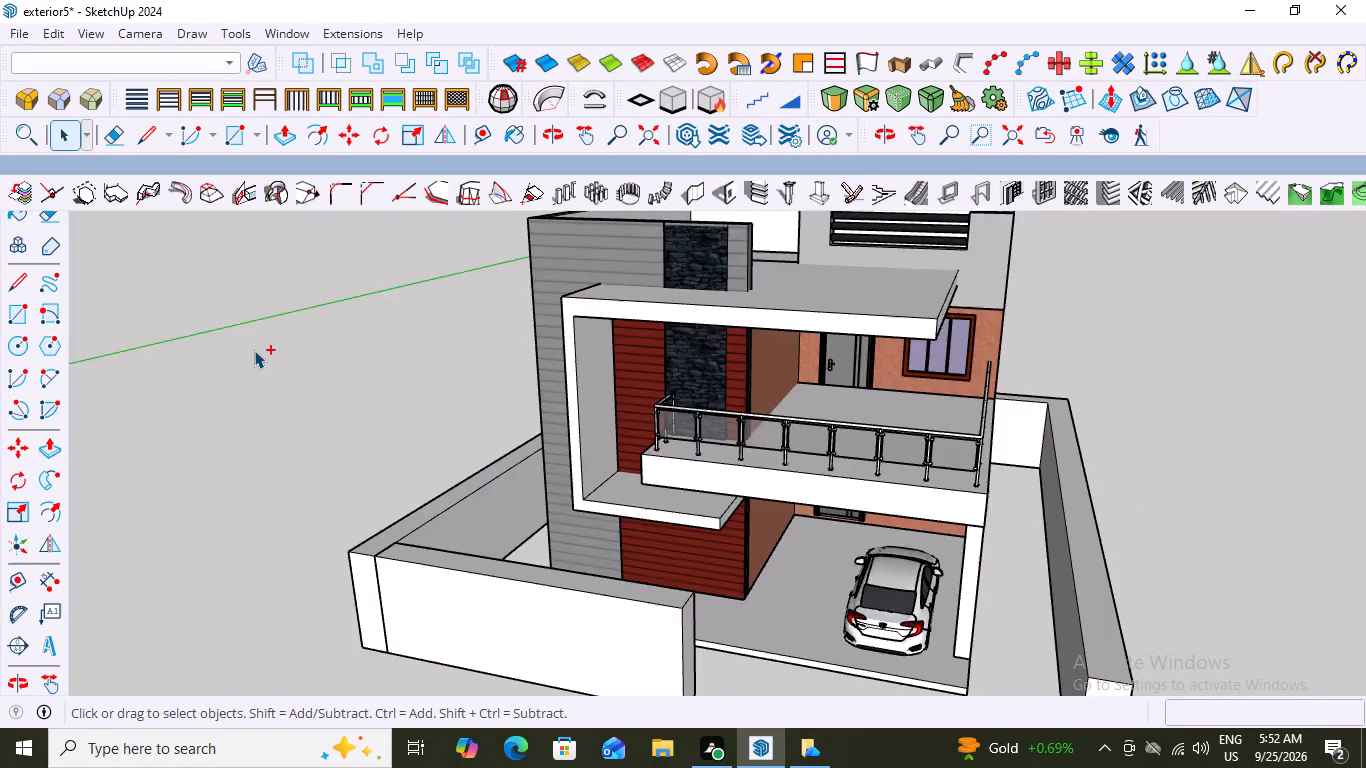
{"action": "key", "text": "ctrl+z"}
{"action": "key", "text": "ctrl+z"}
{"action": "key", "text": "ctrl+z"}
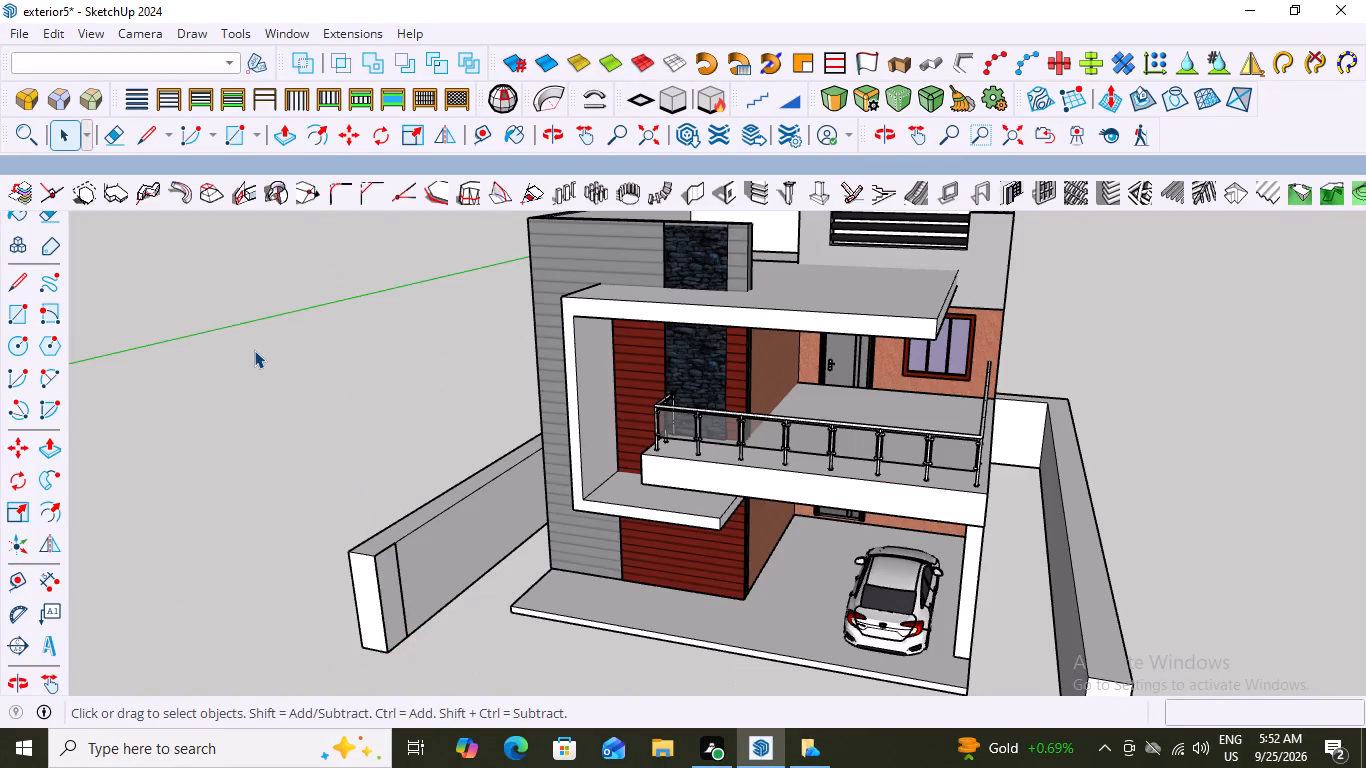
{"action": "key", "text": "ctrl+z"}
{"action": "key", "text": "ctrl+z"}
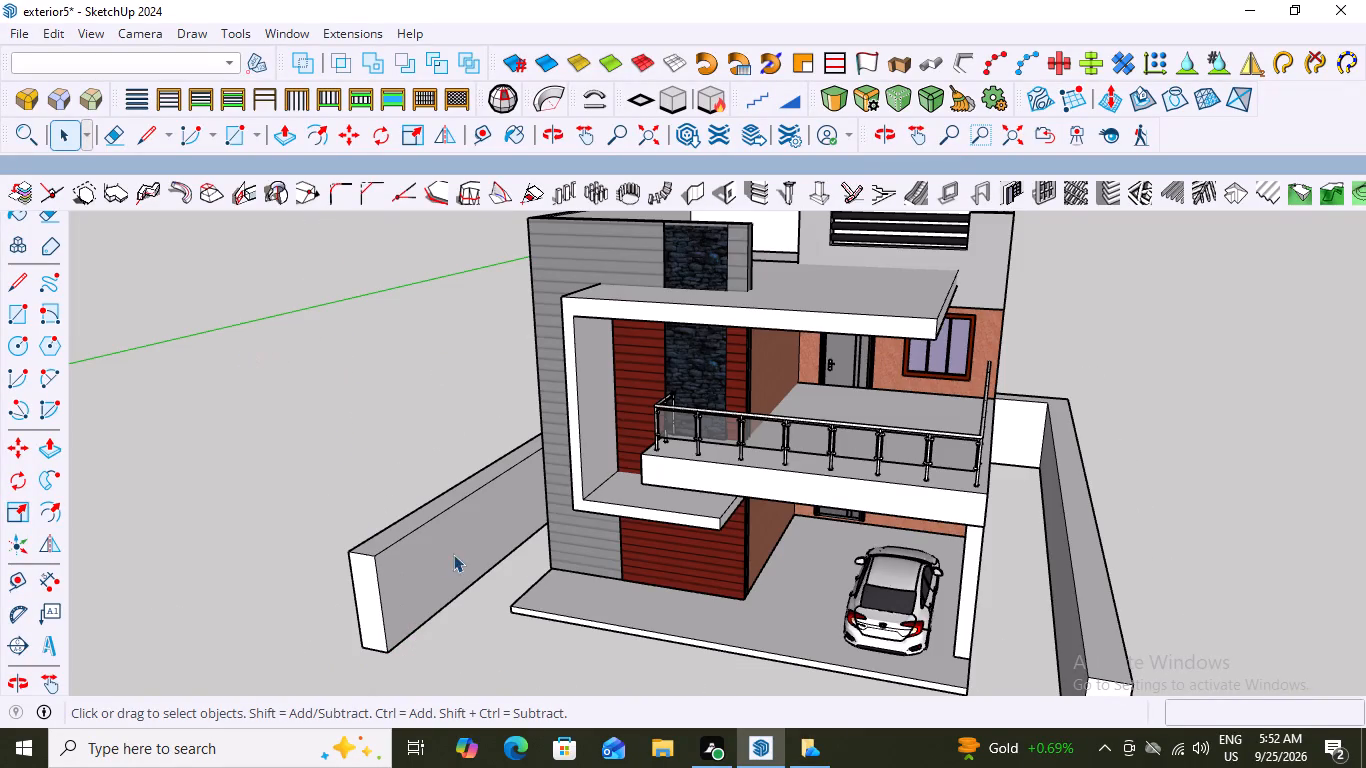
Open the boundary wall group for editing and select the inner face of the side wall beside the house.
{"action": "triple_click", "coordinate": [439, 530]}
{"action": "left_click", "coordinate": [478, 506]}
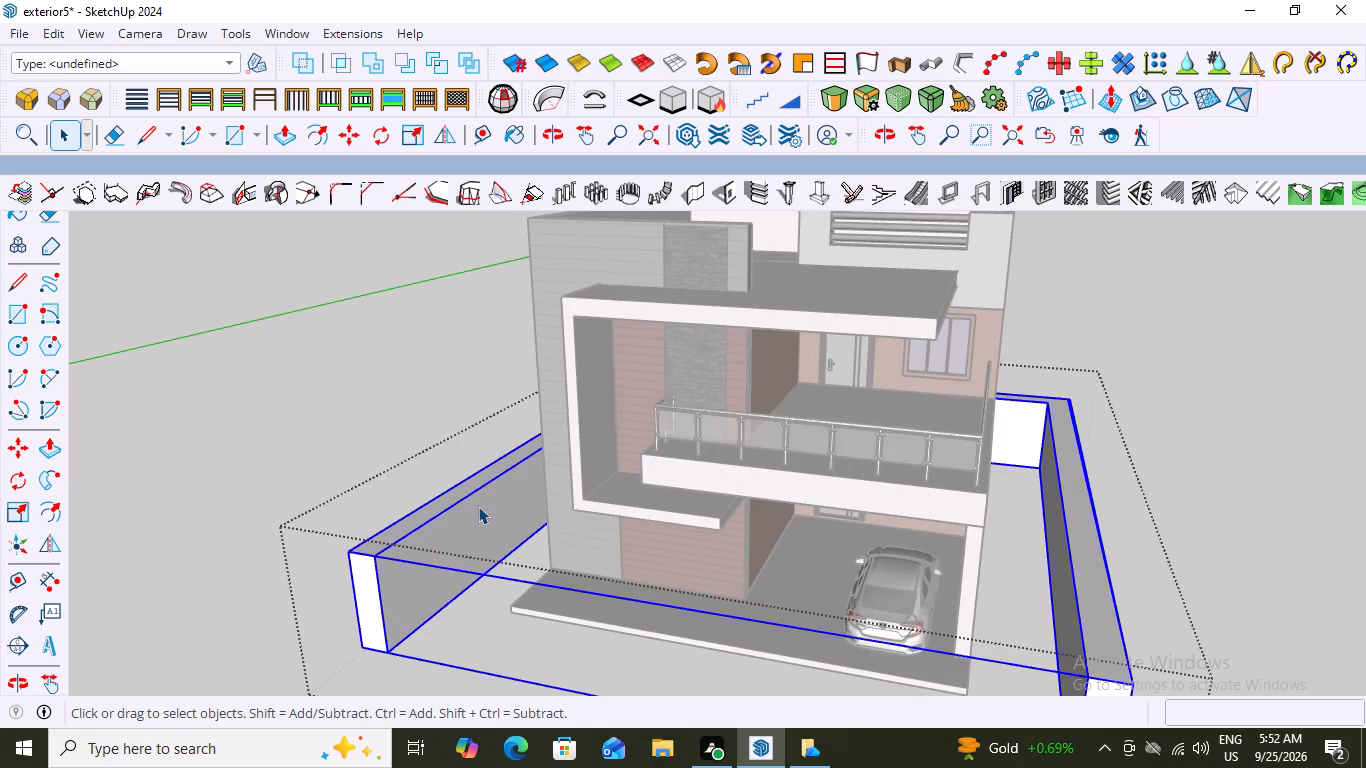
{"action": "left_click", "coordinate": [456, 535]}
{"action": "scroll", "coordinate": [420, 611], "scroll_direction": "up", "scroll_amount": 3}
{"action": "left_click", "coordinate": [472, 508]}
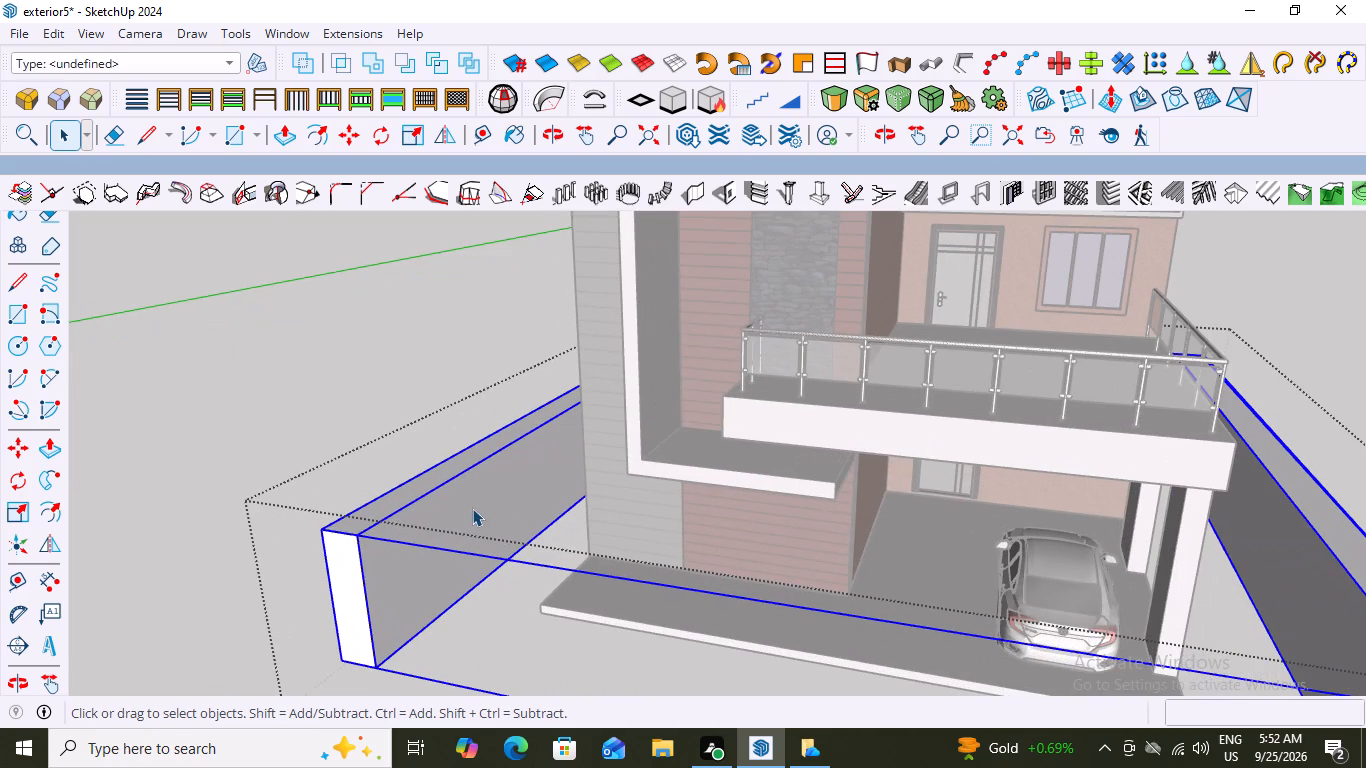
{"action": "double_click", "coordinate": [472, 508]}
{"action": "left_click", "coordinate": [384, 467]}
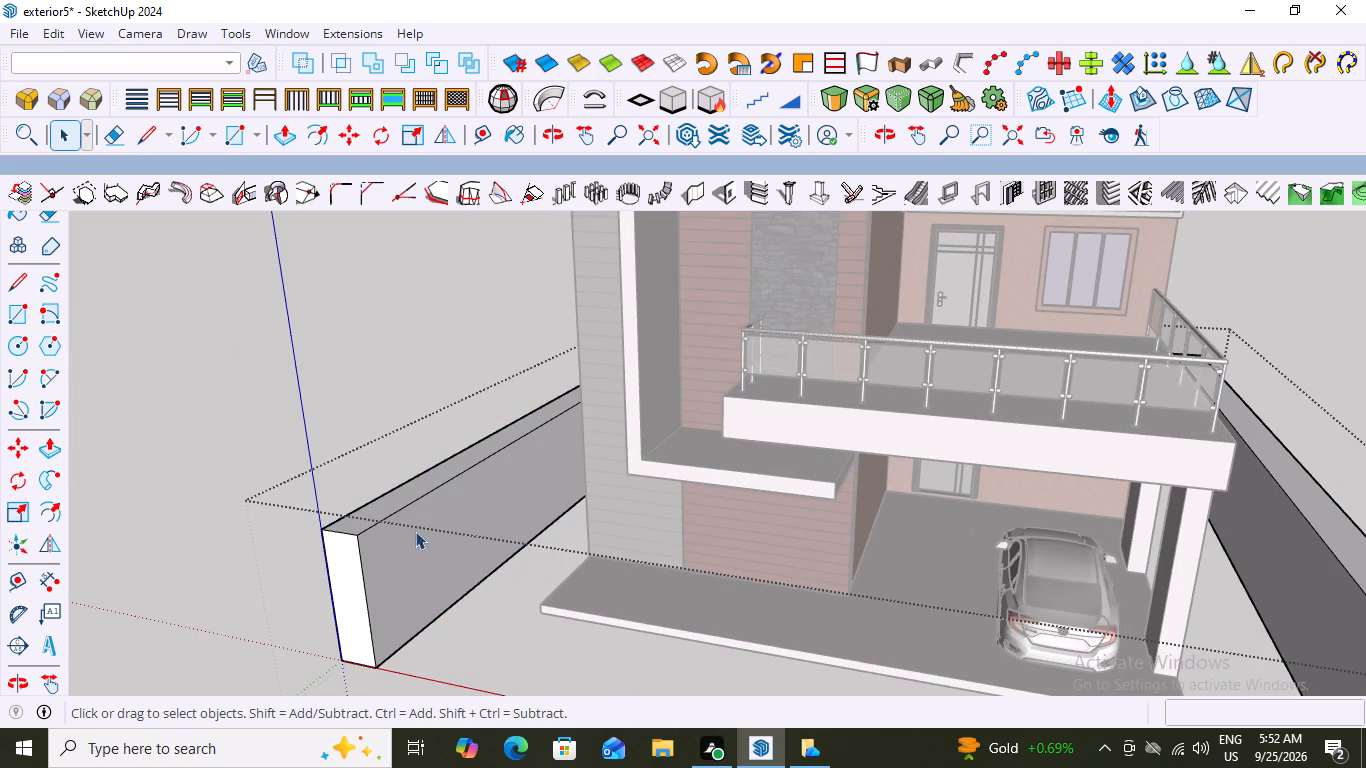
{"action": "left_click", "coordinate": [408, 544]}
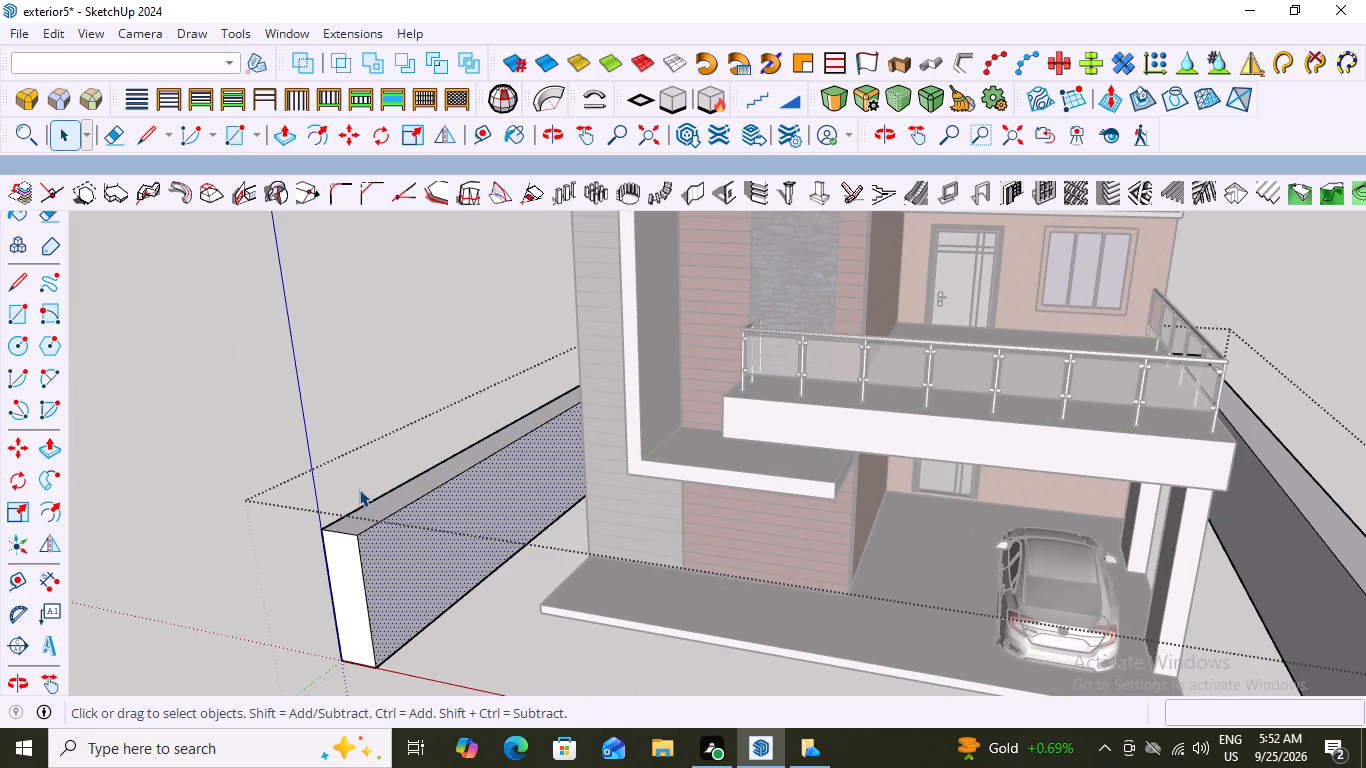
{"action": "scroll", "coordinate": [380, 587], "scroll_direction": "up", "scroll_amount": 2}
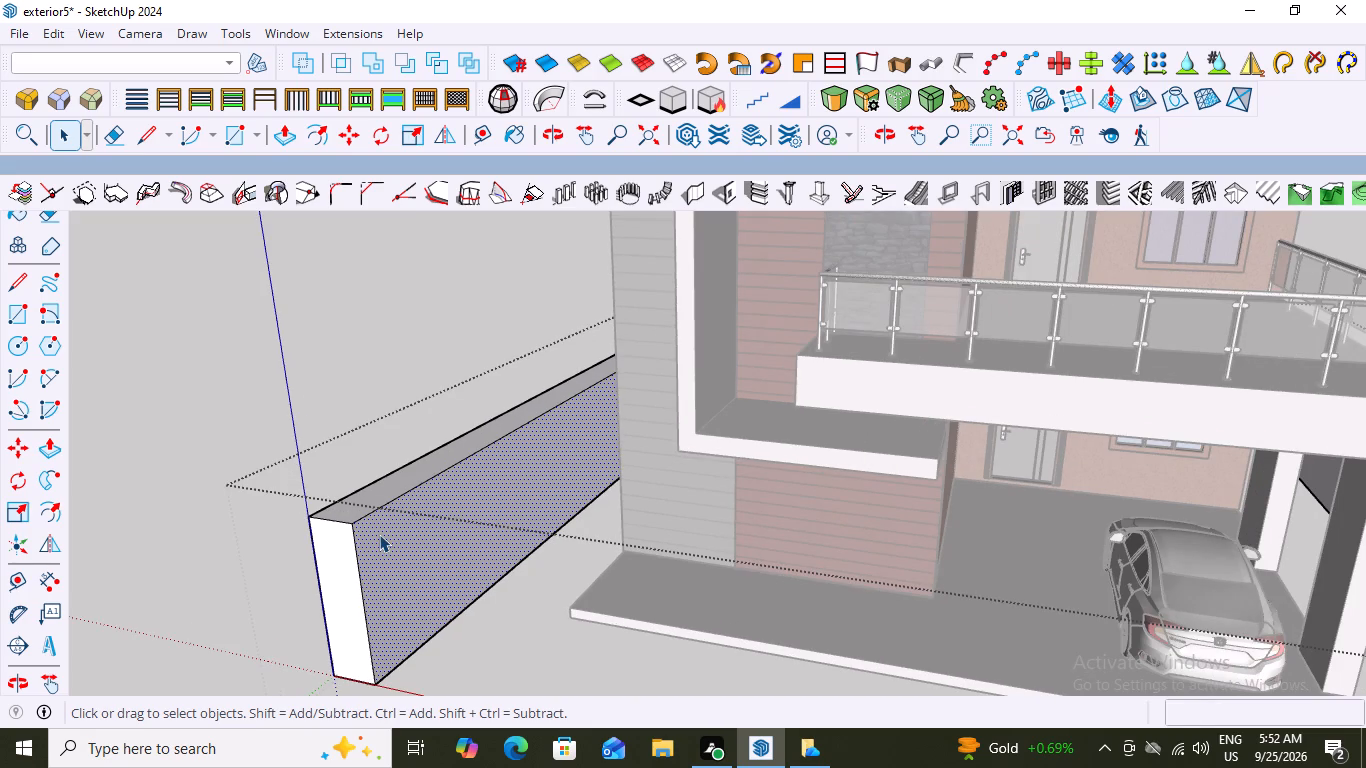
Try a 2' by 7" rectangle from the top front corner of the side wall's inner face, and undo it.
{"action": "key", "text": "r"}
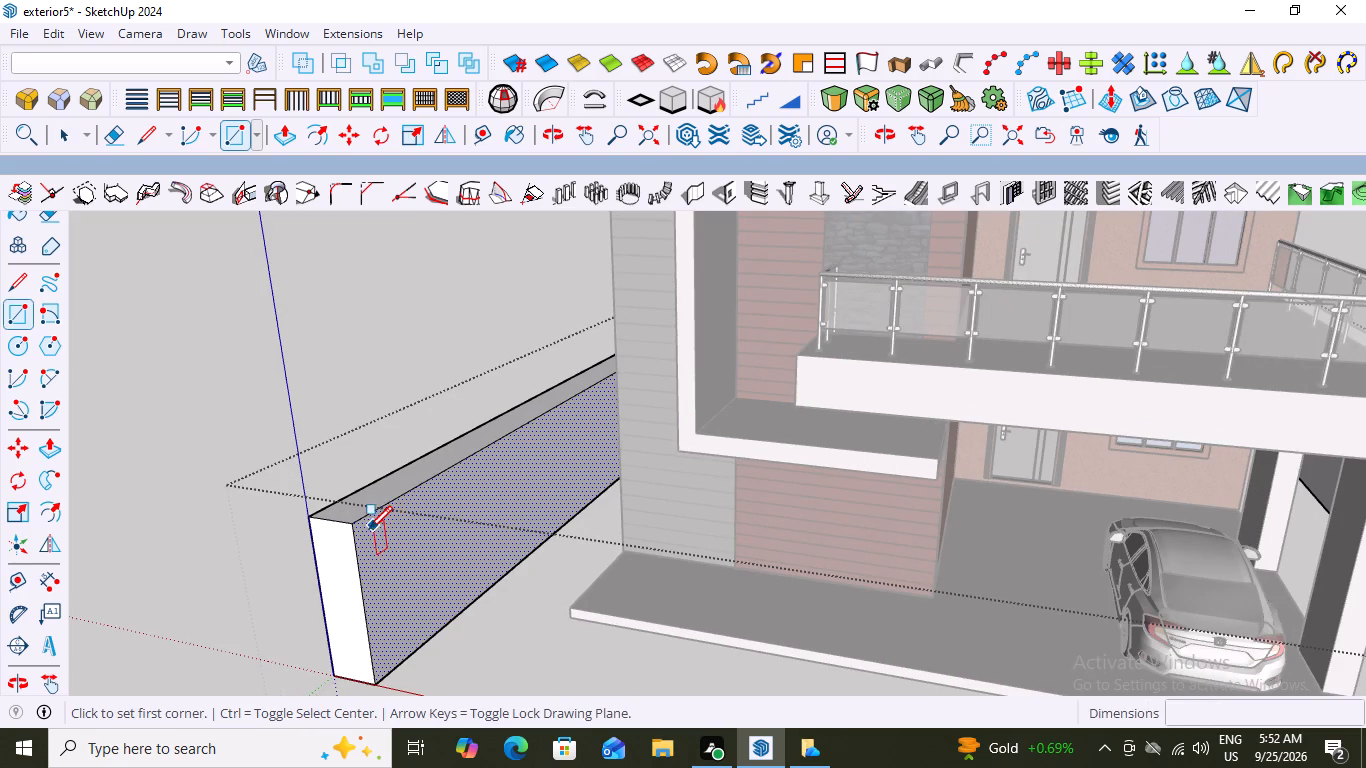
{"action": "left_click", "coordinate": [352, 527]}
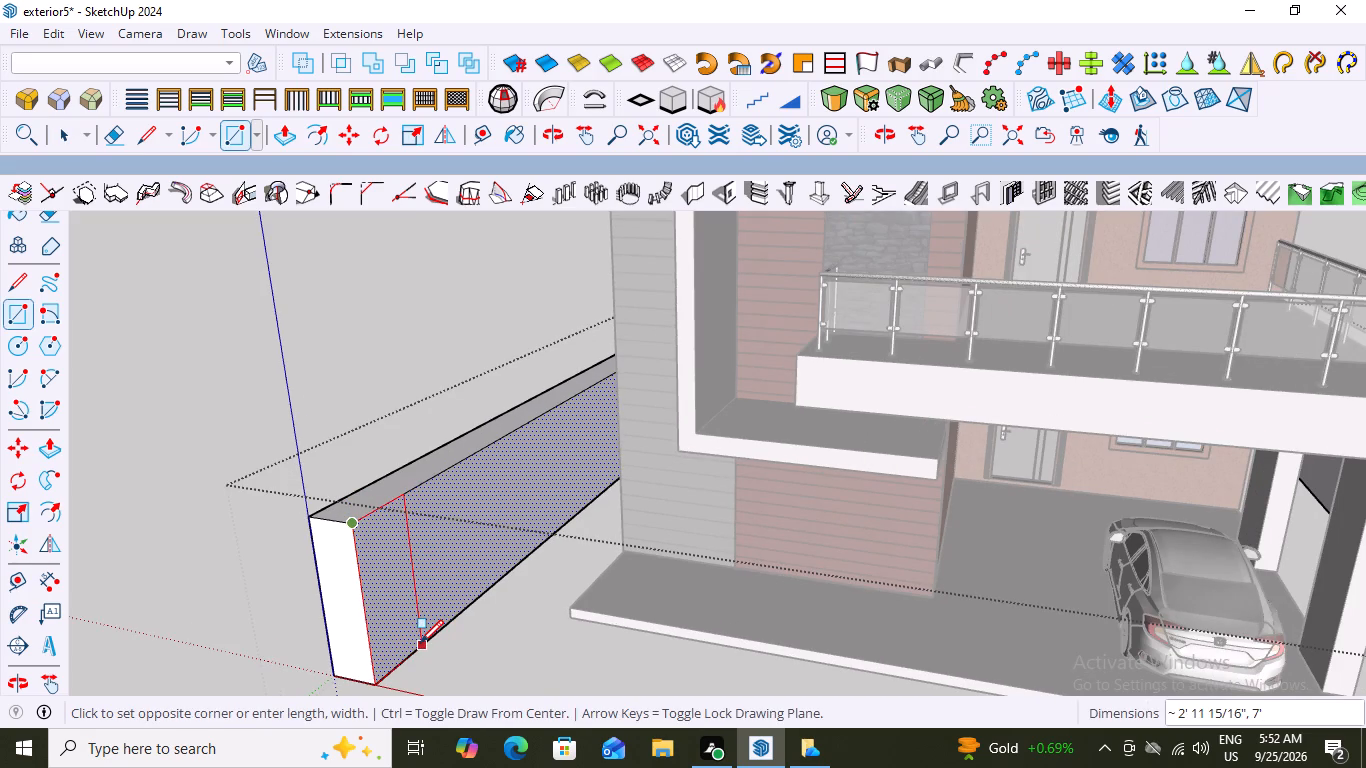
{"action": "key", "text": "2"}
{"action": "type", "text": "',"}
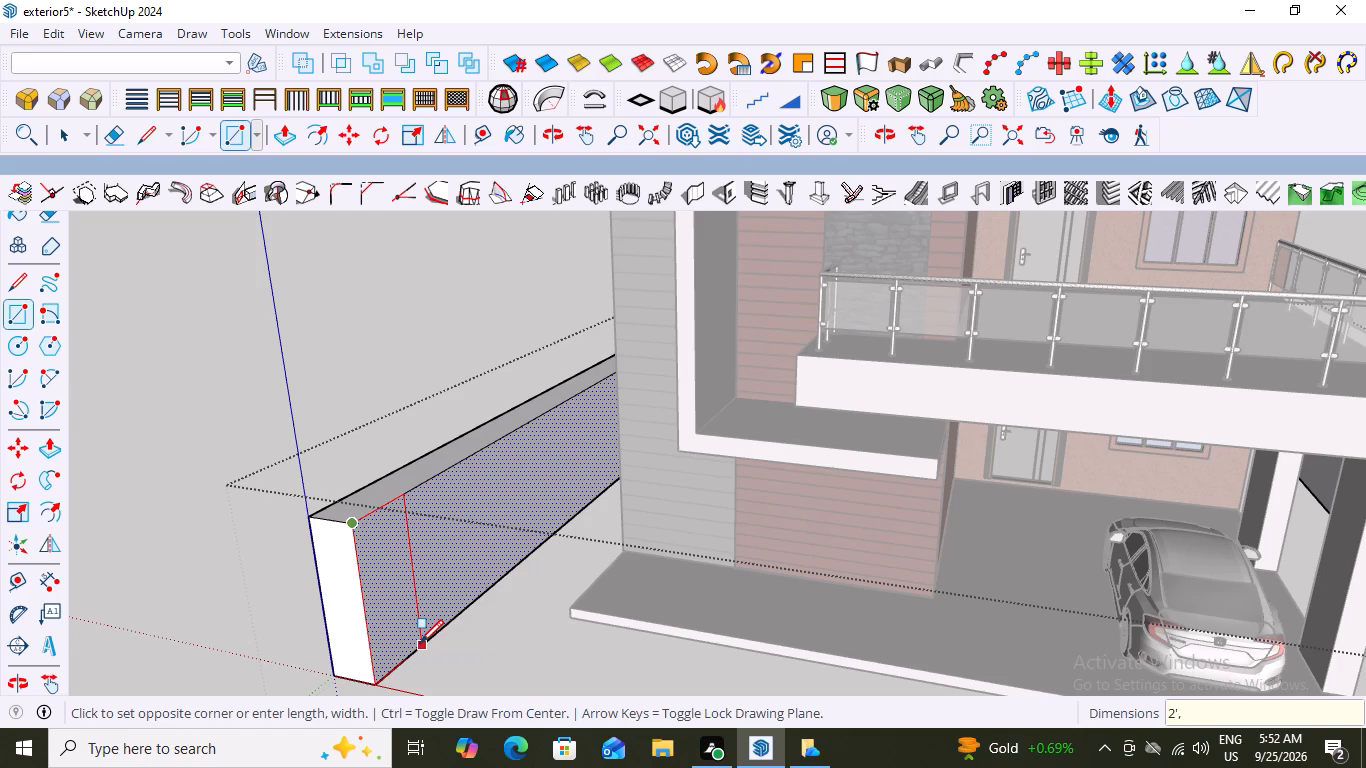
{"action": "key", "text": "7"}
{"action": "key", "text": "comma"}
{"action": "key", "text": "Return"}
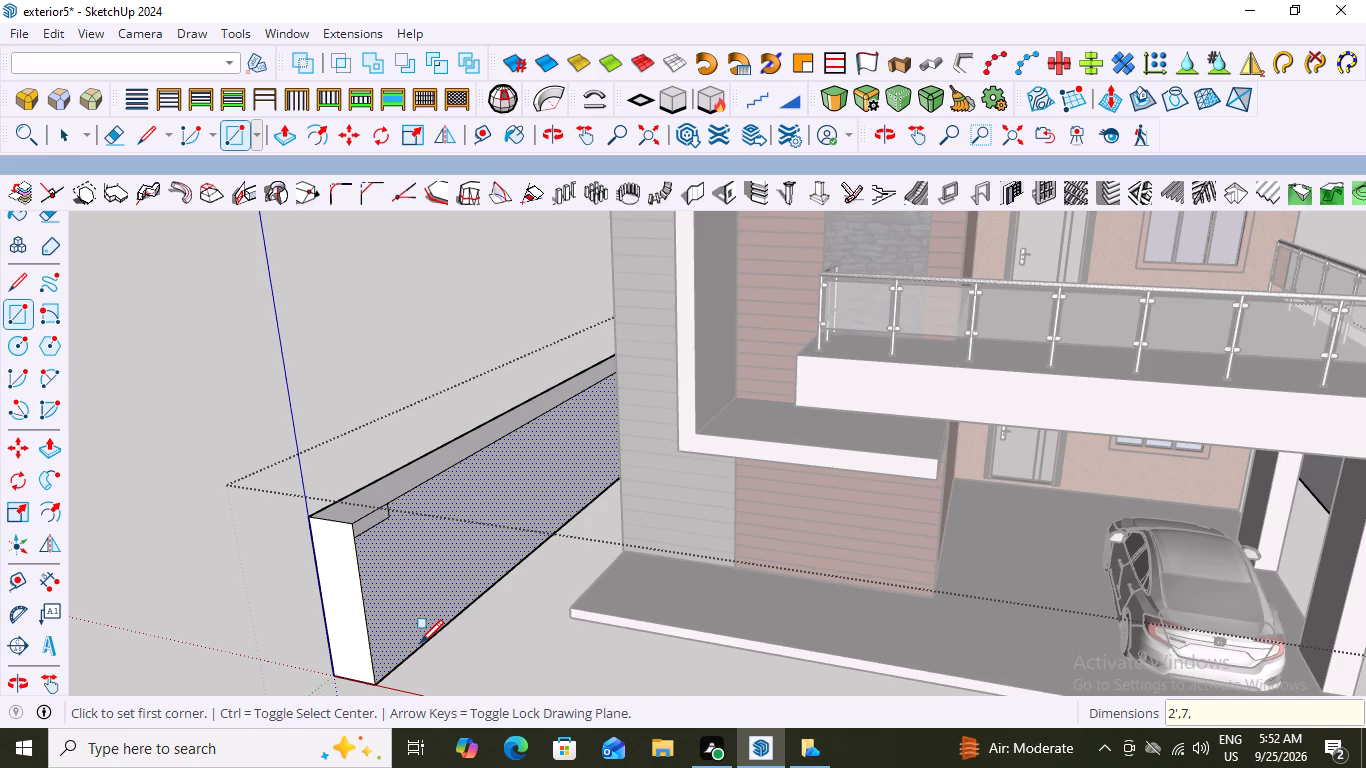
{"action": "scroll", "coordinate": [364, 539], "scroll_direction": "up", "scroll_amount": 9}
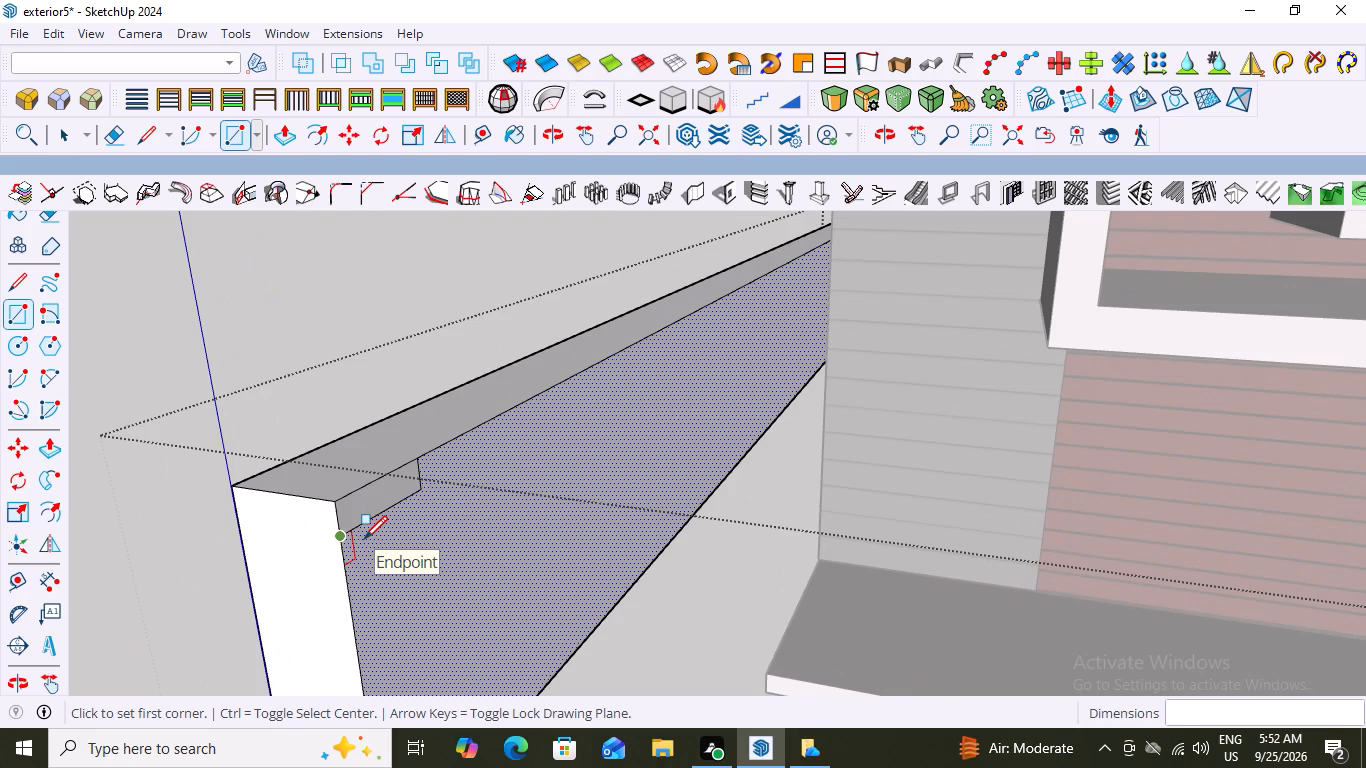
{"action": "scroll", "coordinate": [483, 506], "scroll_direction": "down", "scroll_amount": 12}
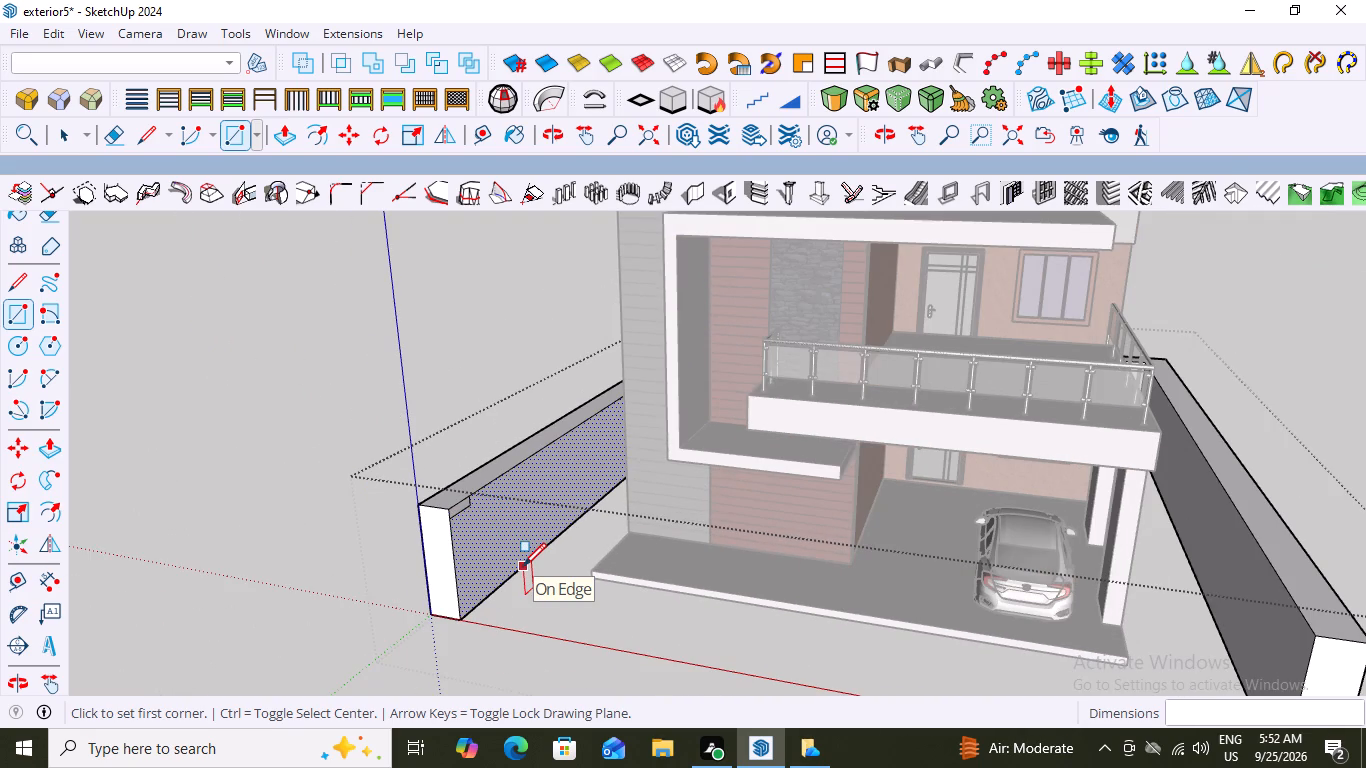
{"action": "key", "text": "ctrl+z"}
Inside the boundary wall group, draw a 2' by 7' rectangle on the side wall's inner face from its top front corner.
{"action": "scroll", "coordinate": [466, 525], "scroll_direction": "up", "scroll_amount": 8}
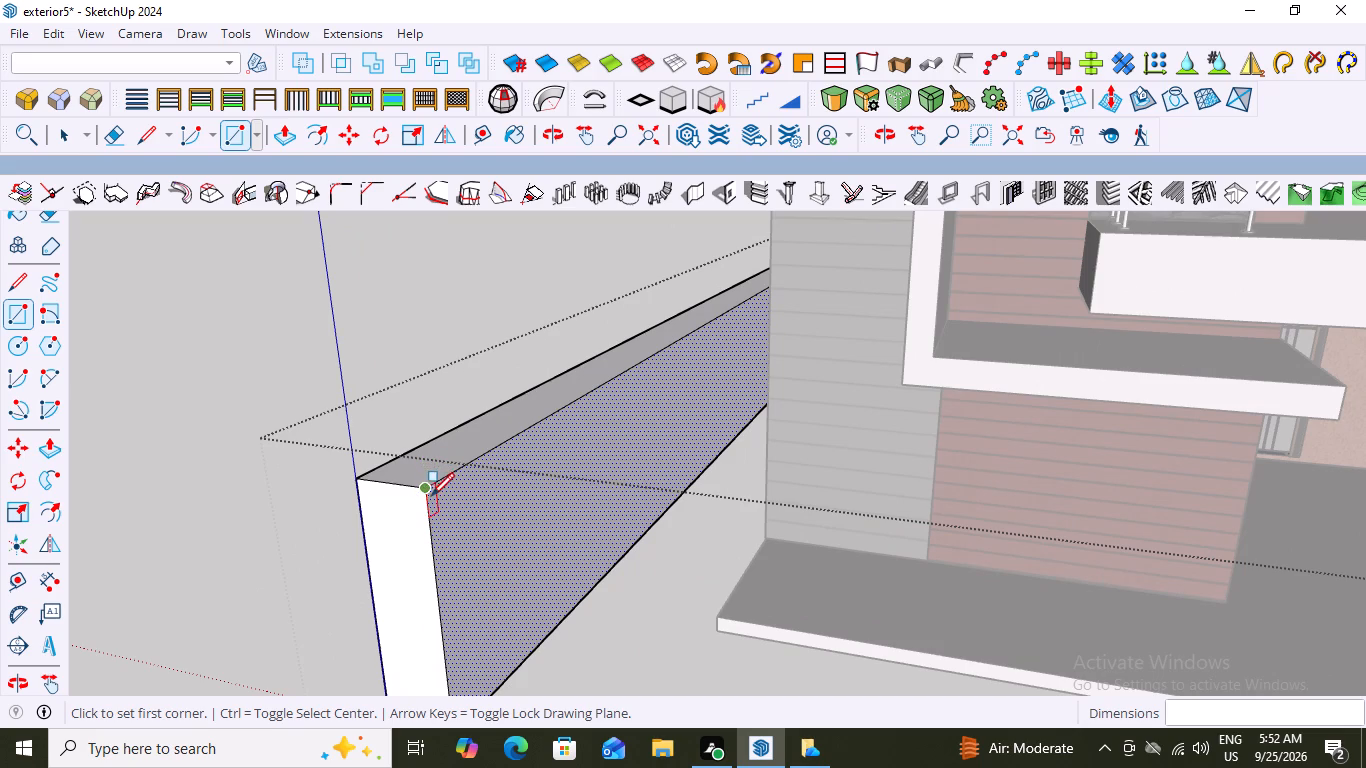
{"action": "left_click", "coordinate": [425, 488]}
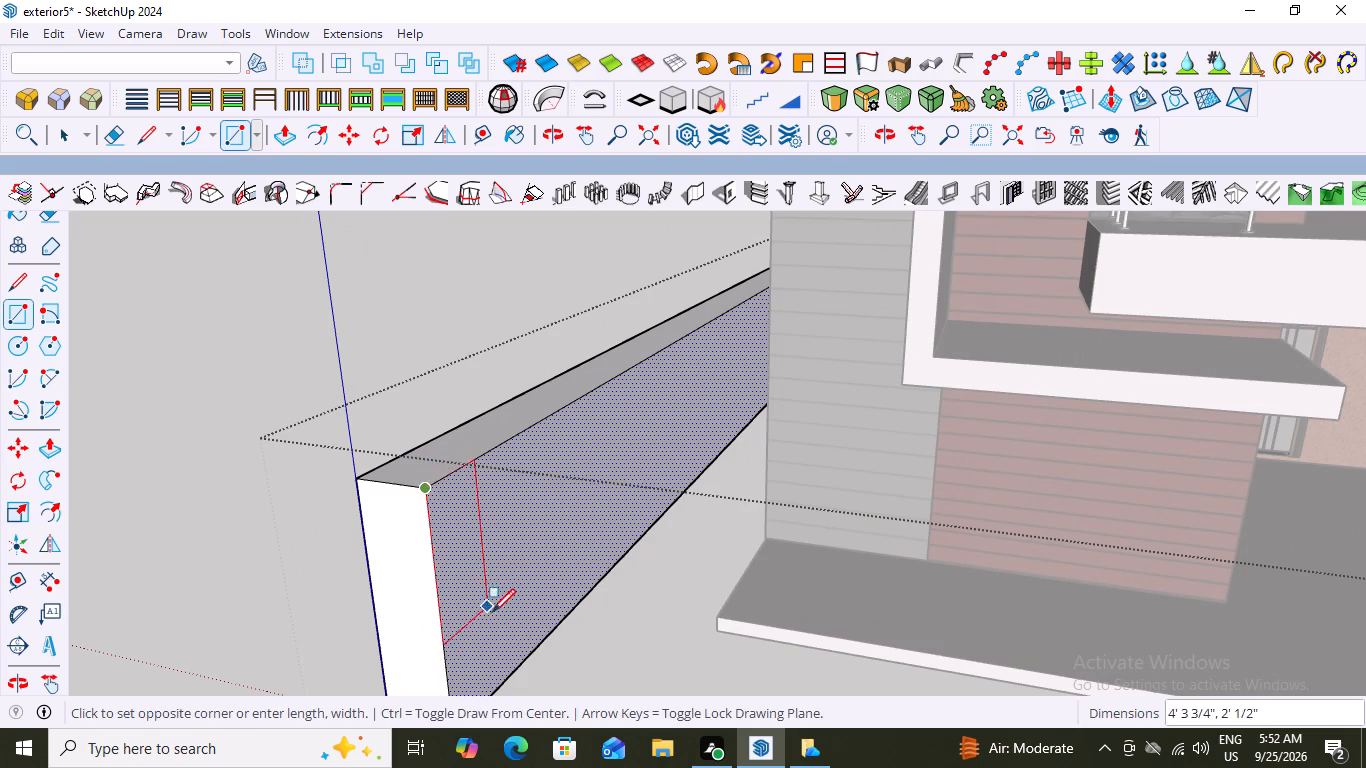
{"action": "scroll", "coordinate": [519, 573], "scroll_direction": "down", "scroll_amount": 9}
{"action": "scroll", "coordinate": [522, 640], "scroll_direction": "up", "scroll_amount": 3}
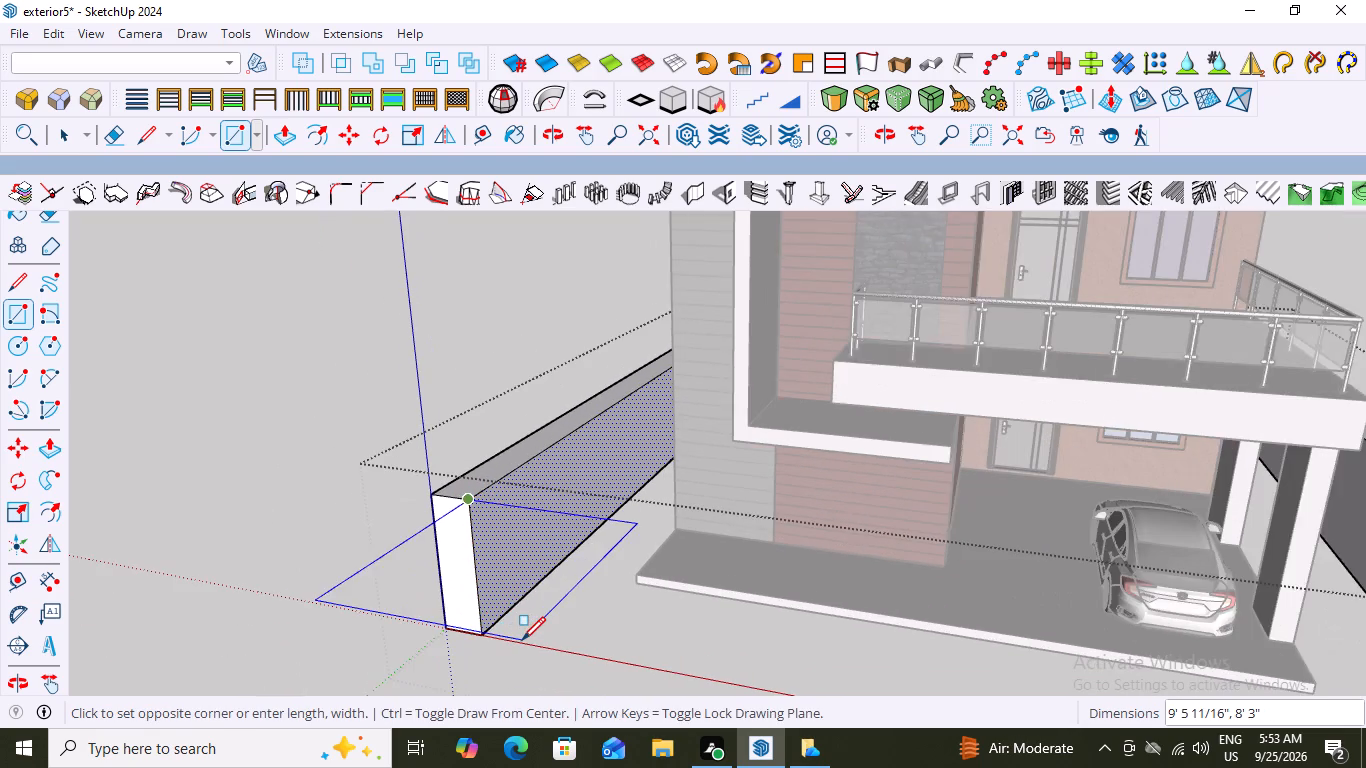
{"action": "scroll", "coordinate": [522, 640], "scroll_direction": "up", "scroll_amount": 1}
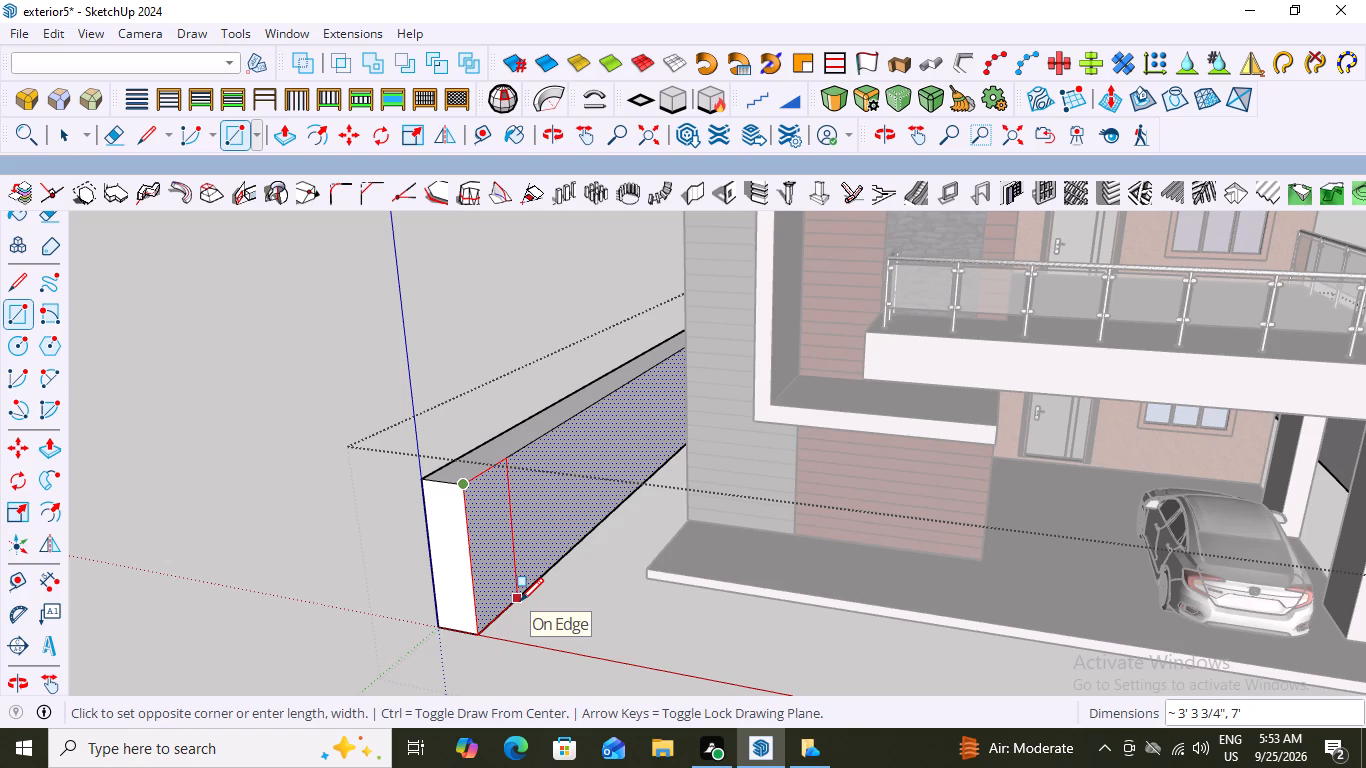
{"action": "type", "text": "2'"}
{"action": "key", "text": "comma"}
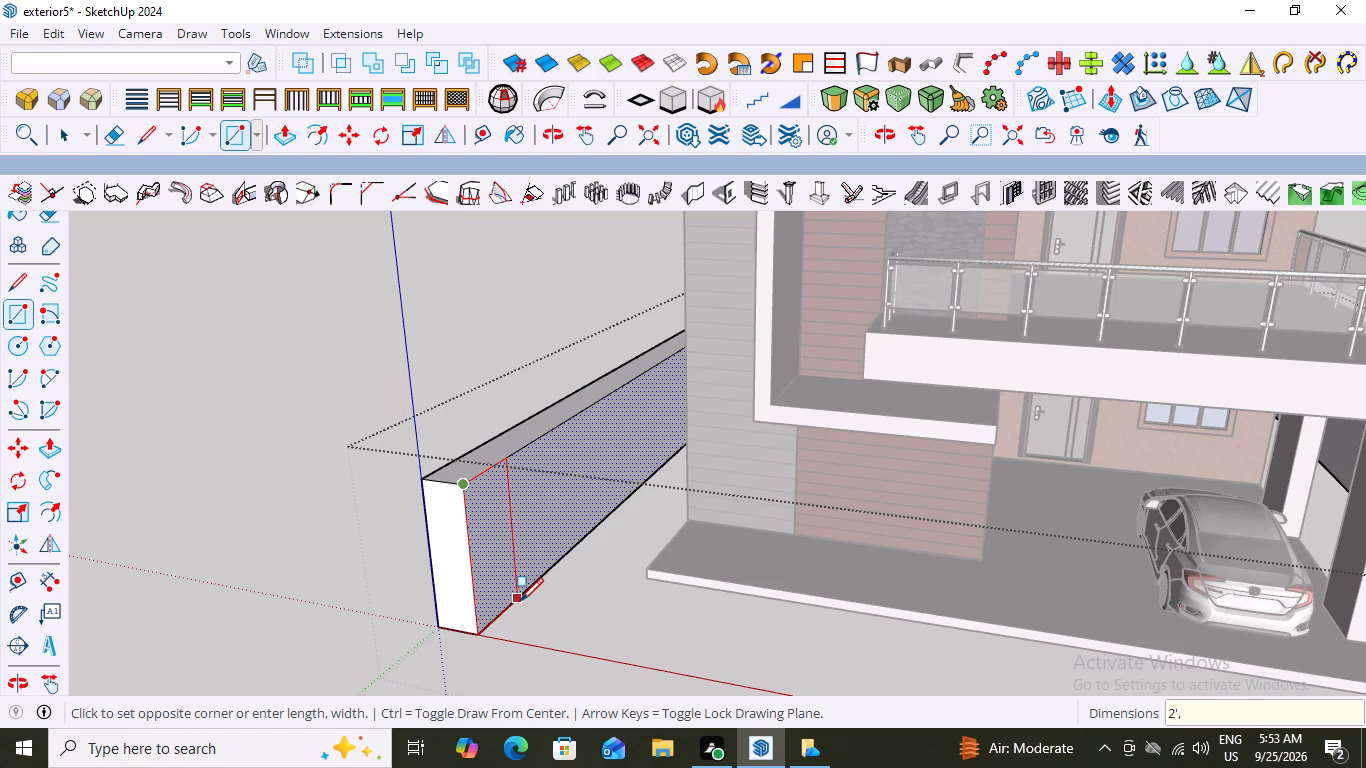
{"action": "key", "text": "1"}
{"action": "key", "text": "0"}
{"action": "key", "text": "BackSpace"}
{"action": "key", "text": "BackSpace"}
{"action": "type", "text": "7'"}
{"action": "key", "text": "Return"}
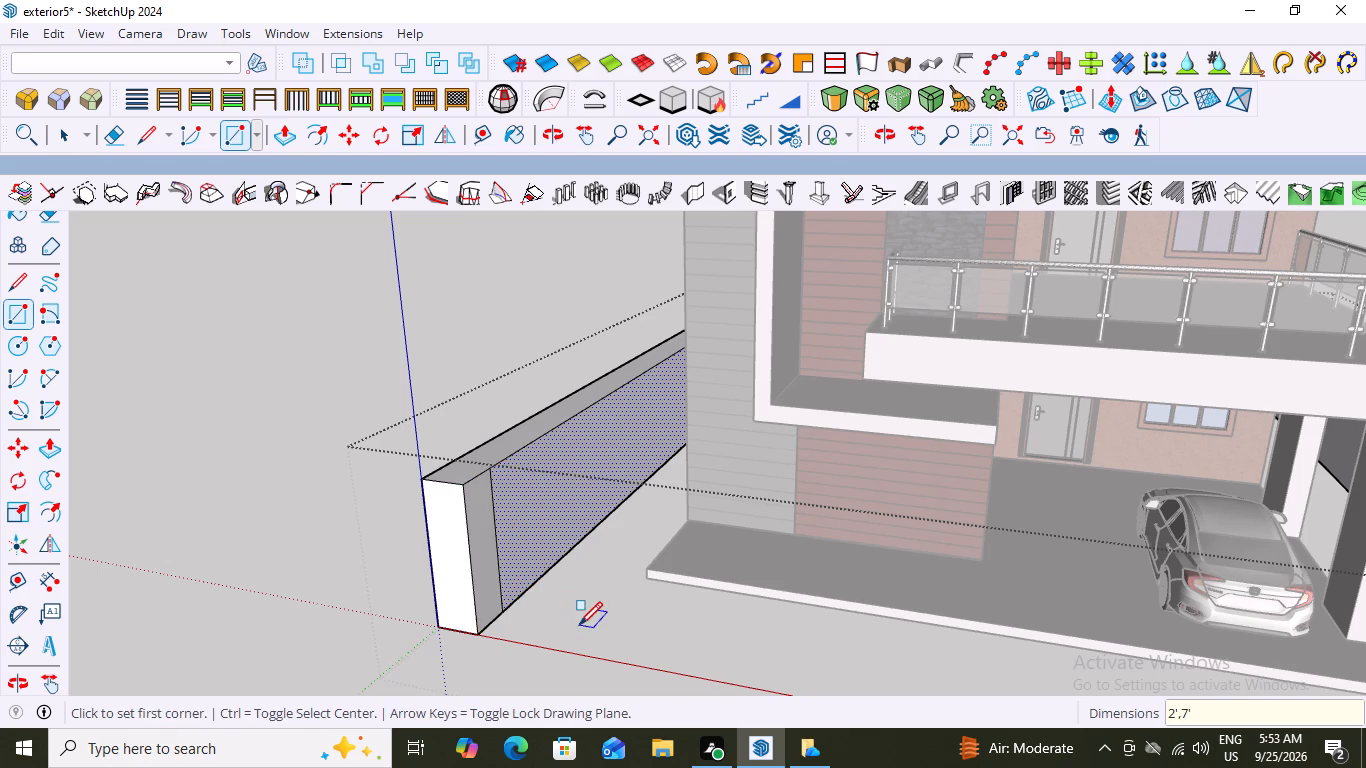
Push/Pull the 2' by 7' face across the front of the house by about 19' 5", and close the boundary wall group.
{"action": "key", "text": "space"}
{"action": "left_click", "coordinate": [490, 558]}
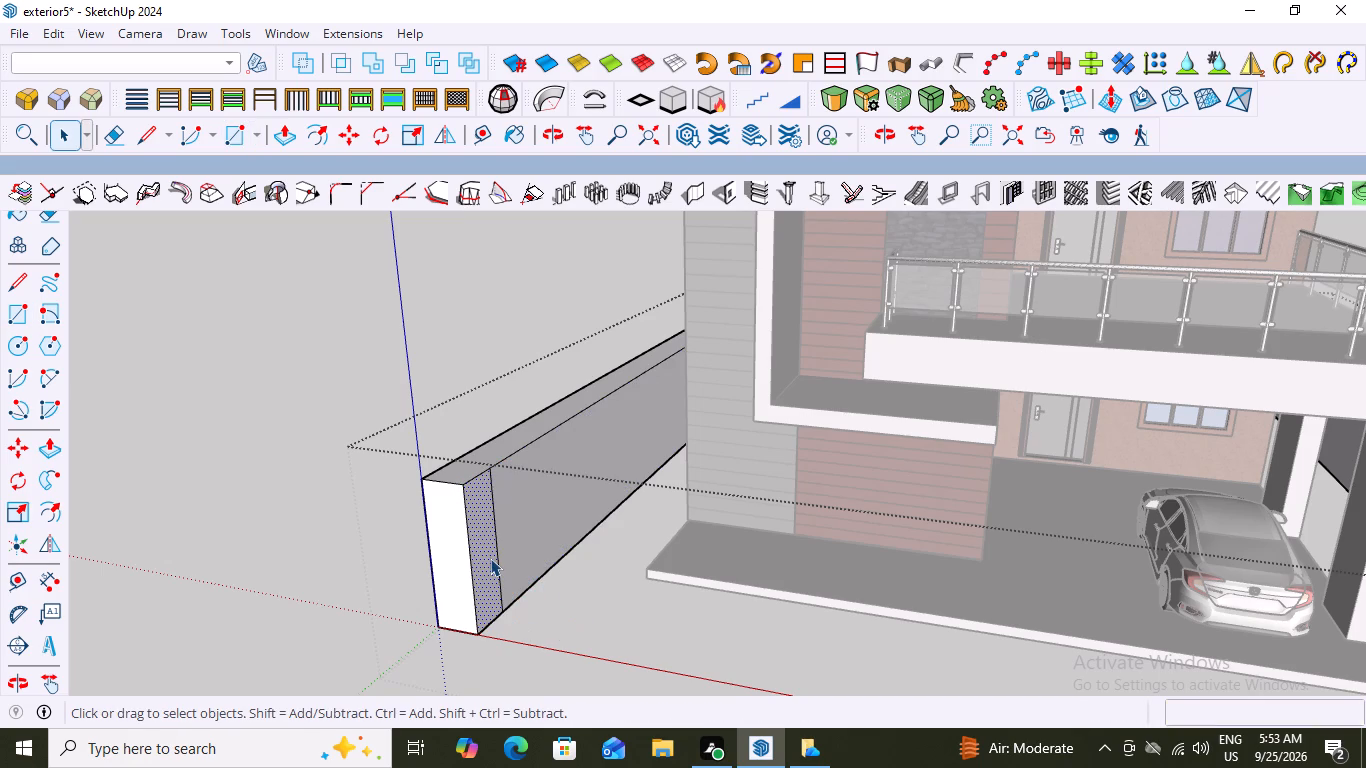
{"action": "key", "text": "p"}
{"action": "left_click", "coordinate": [490, 558]}
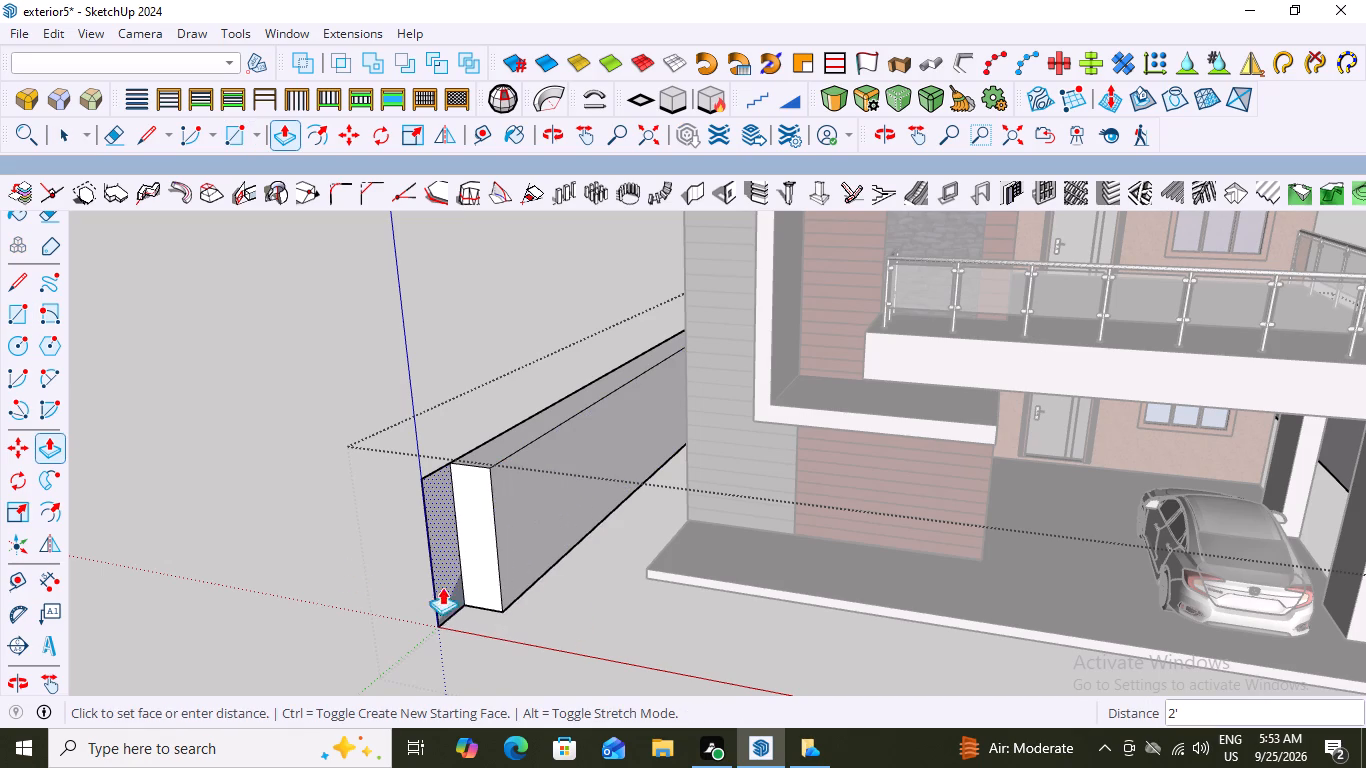
{"action": "scroll", "coordinate": [513, 577], "scroll_direction": "down", "scroll_amount": 11}
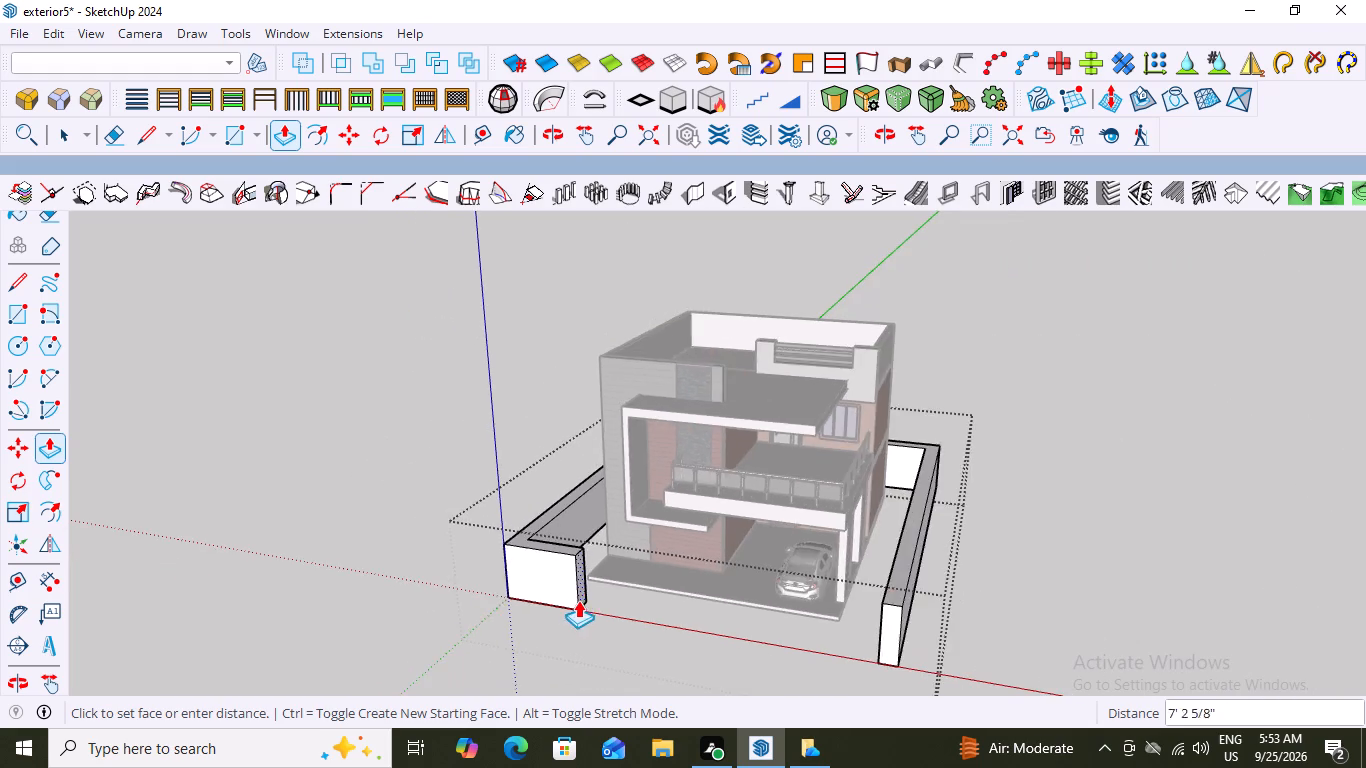
{"action": "scroll", "coordinate": [576, 600], "scroll_direction": "down", "scroll_amount": 3}
{"action": "middle_click_drag", "start_coordinate": [561, 604], "coordinate": [766, 608]}
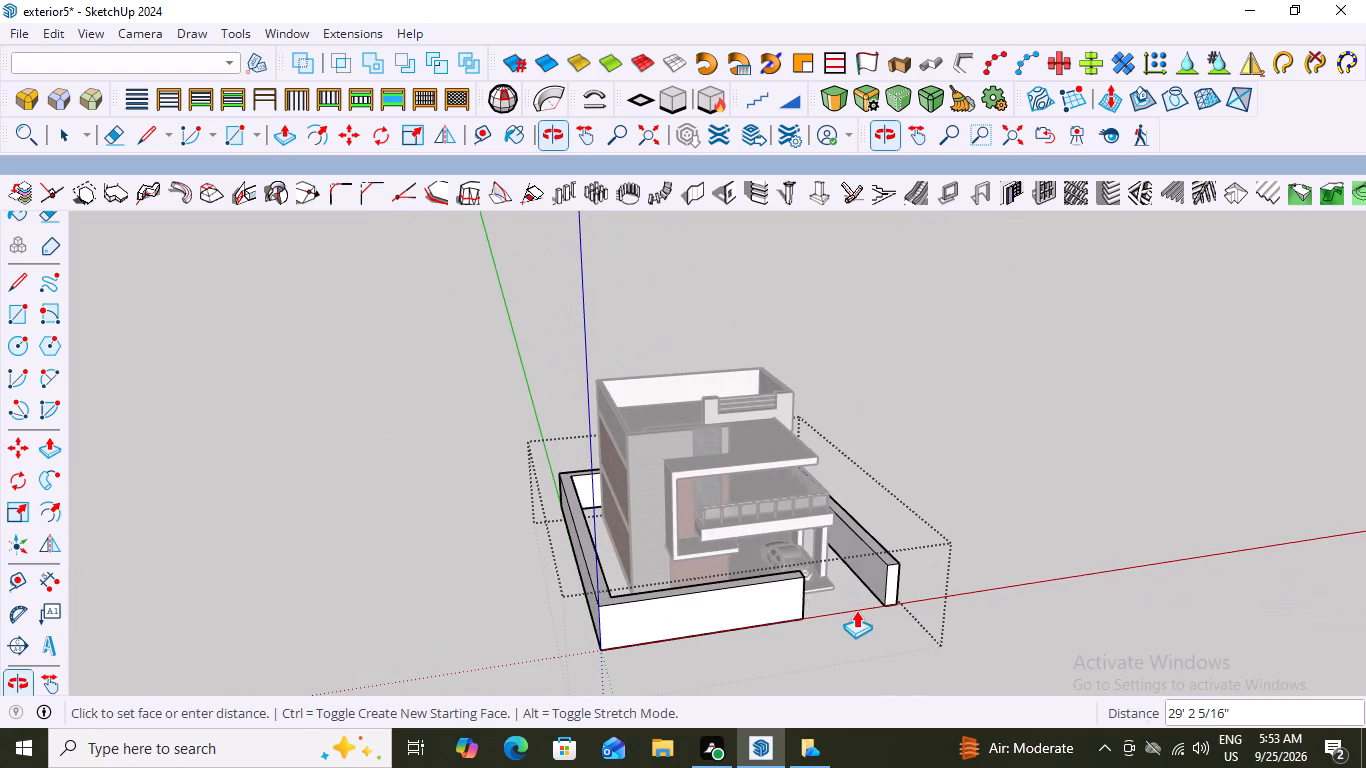
{"action": "middle_click_drag", "start_coordinate": [779, 612], "coordinate": [765, 609]}
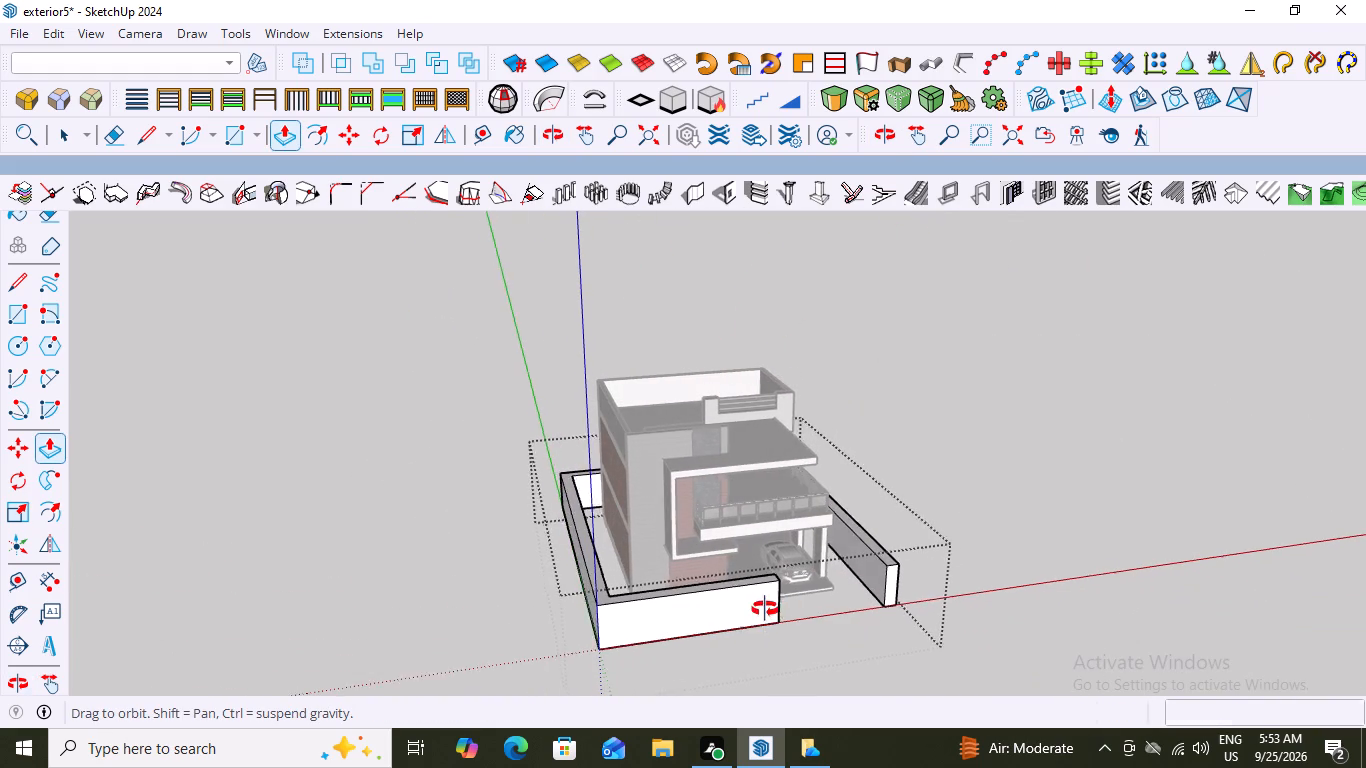
{"action": "middle_click_drag", "start_coordinate": [765, 609], "coordinate": [747, 600]}
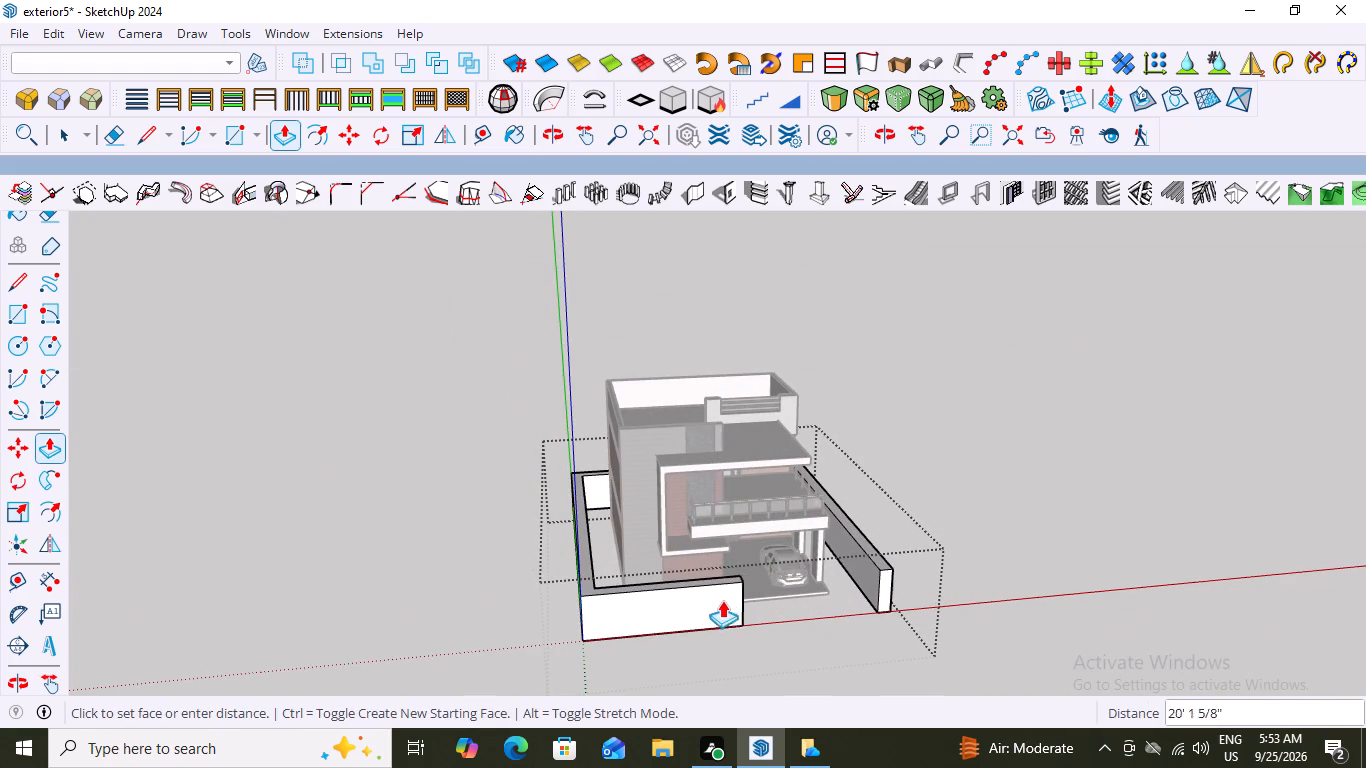
{"action": "middle_click_drag", "start_coordinate": [733, 598], "coordinate": [704, 509]}
{"action": "scroll", "coordinate": [704, 509], "scroll_direction": "up", "scroll_amount": 5}
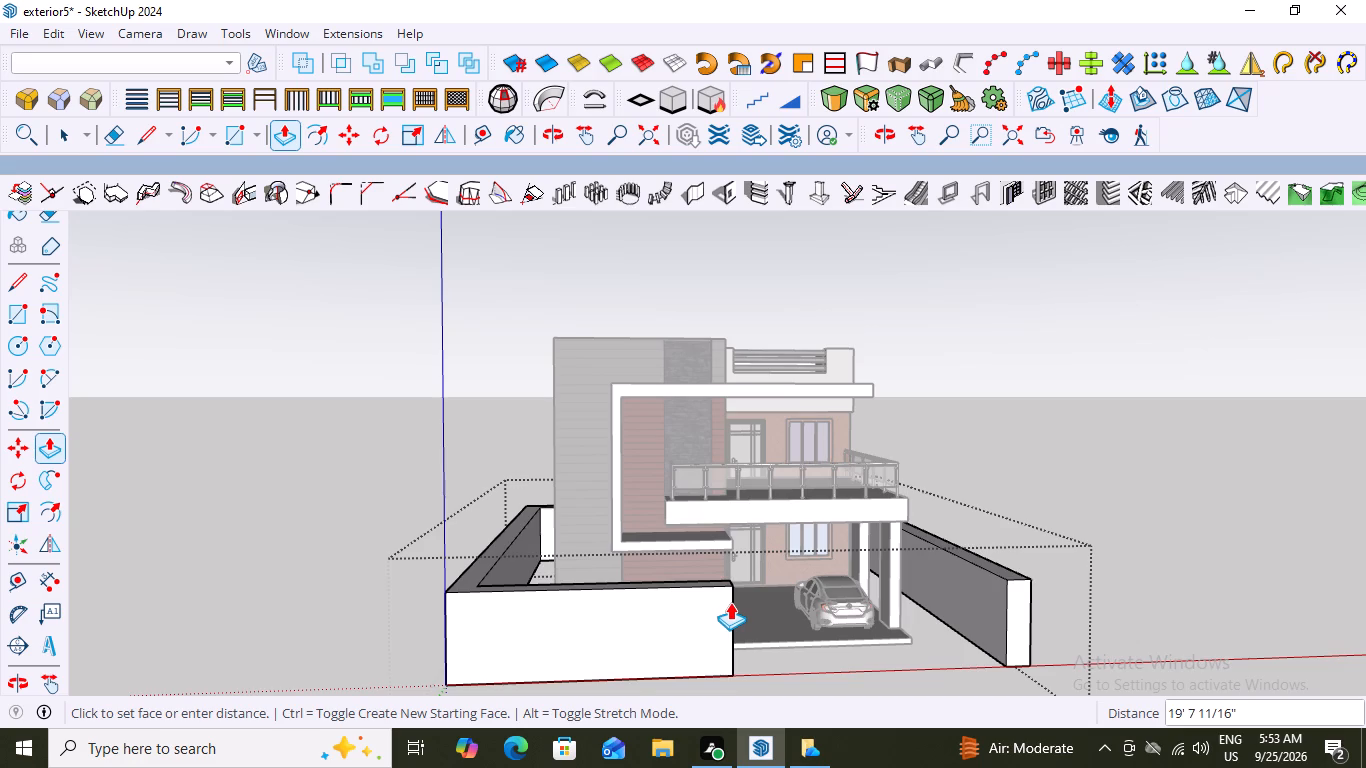
{"action": "scroll", "coordinate": [730, 602], "scroll_direction": "up", "scroll_amount": 13}
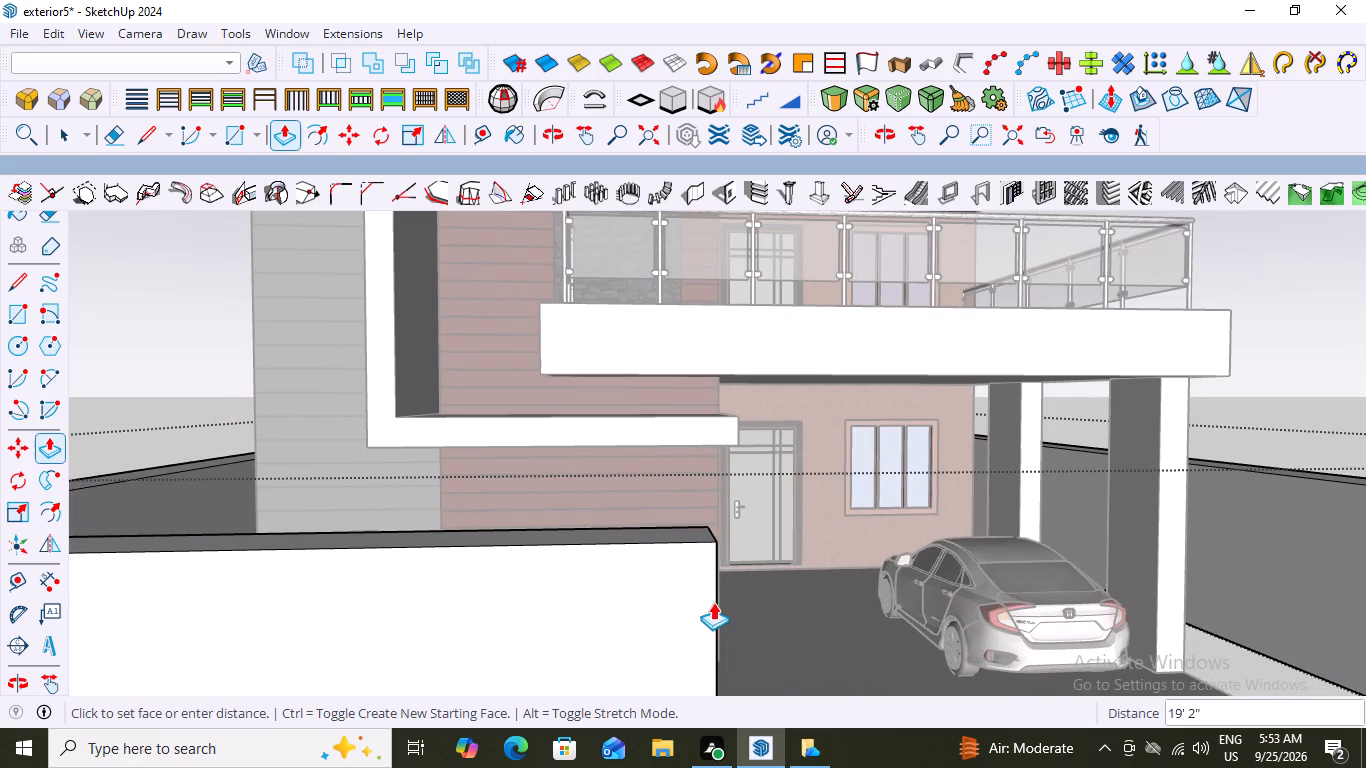
{"action": "left_click", "coordinate": [720, 605]}
{"action": "scroll", "coordinate": [636, 575], "scroll_direction": "down", "scroll_amount": 5}
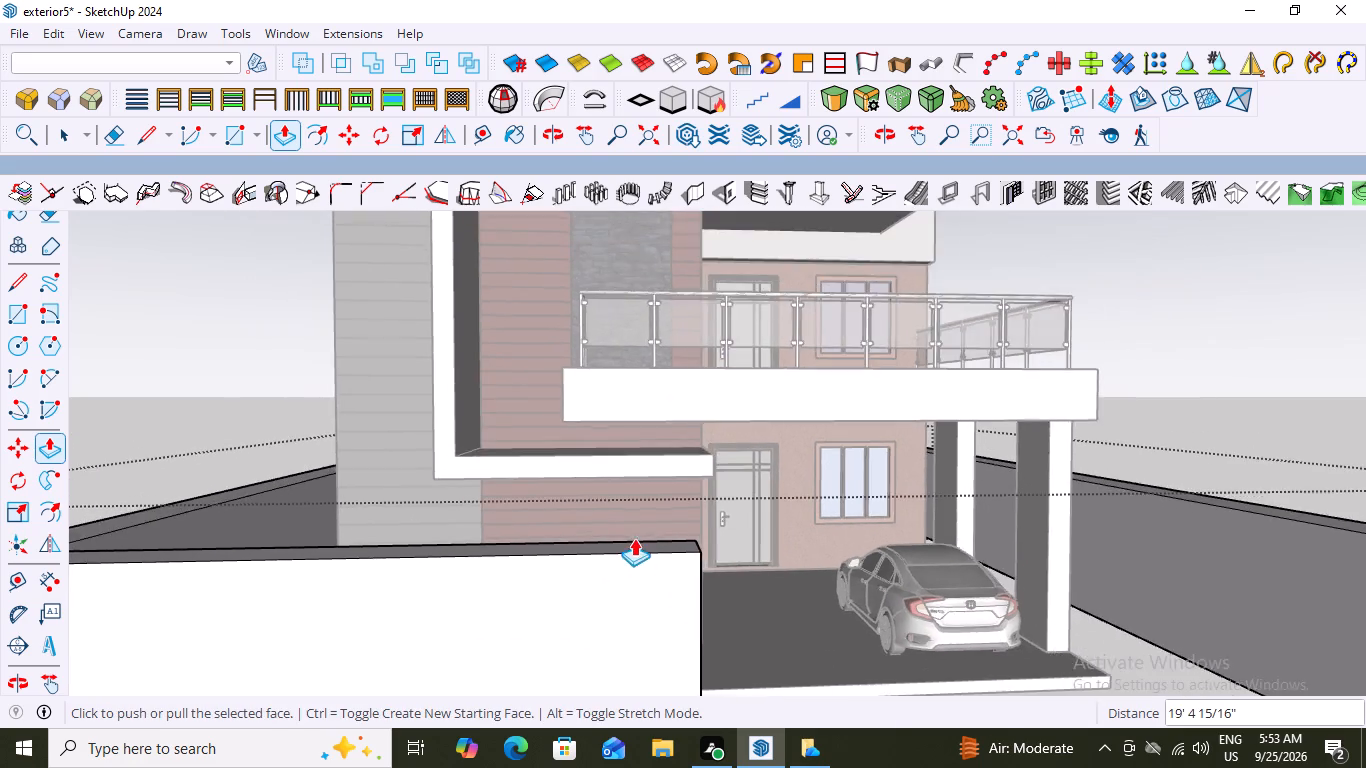
{"action": "scroll", "coordinate": [634, 538], "scroll_direction": "down", "scroll_amount": 13}
{"action": "key", "text": "space"}
{"action": "left_click", "coordinate": [876, 412]}
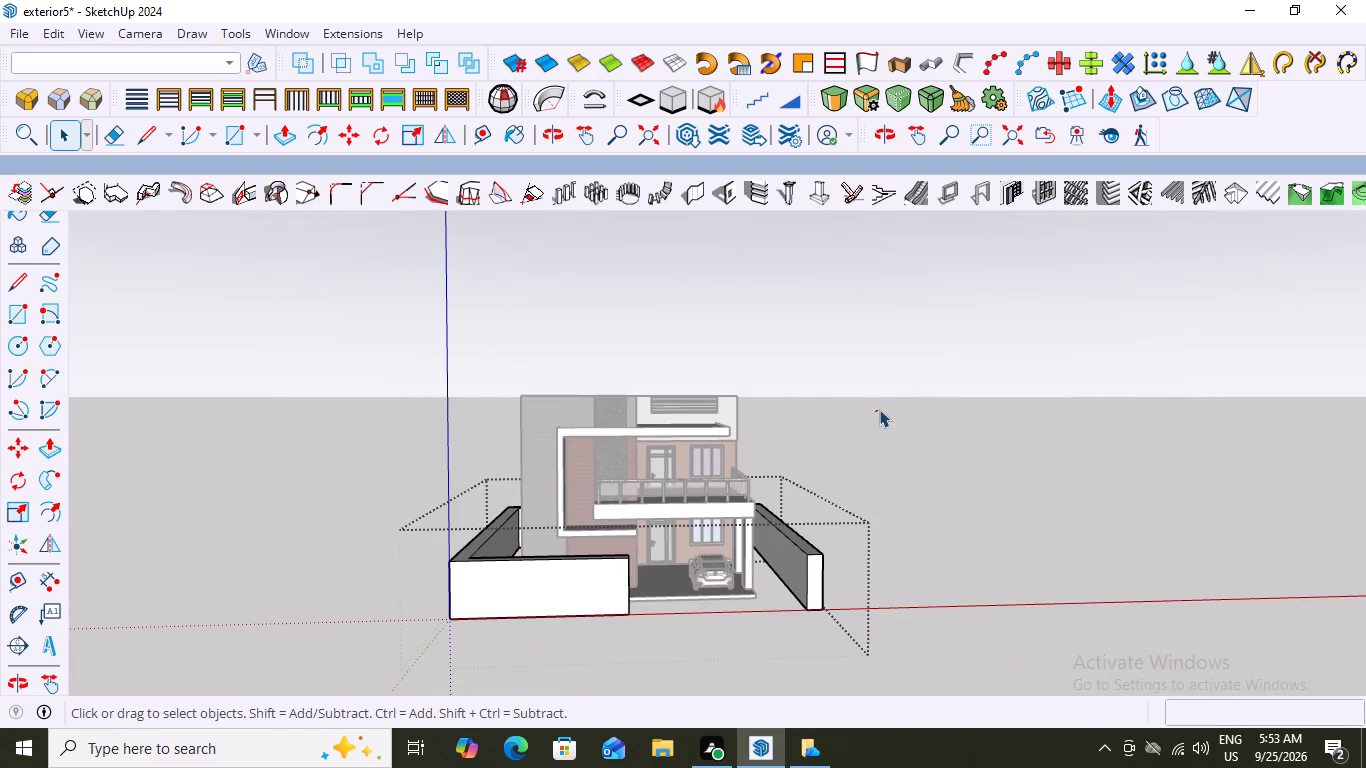
{"action": "middle_click_drag", "start_coordinate": [705, 576], "coordinate": [913, 663]}
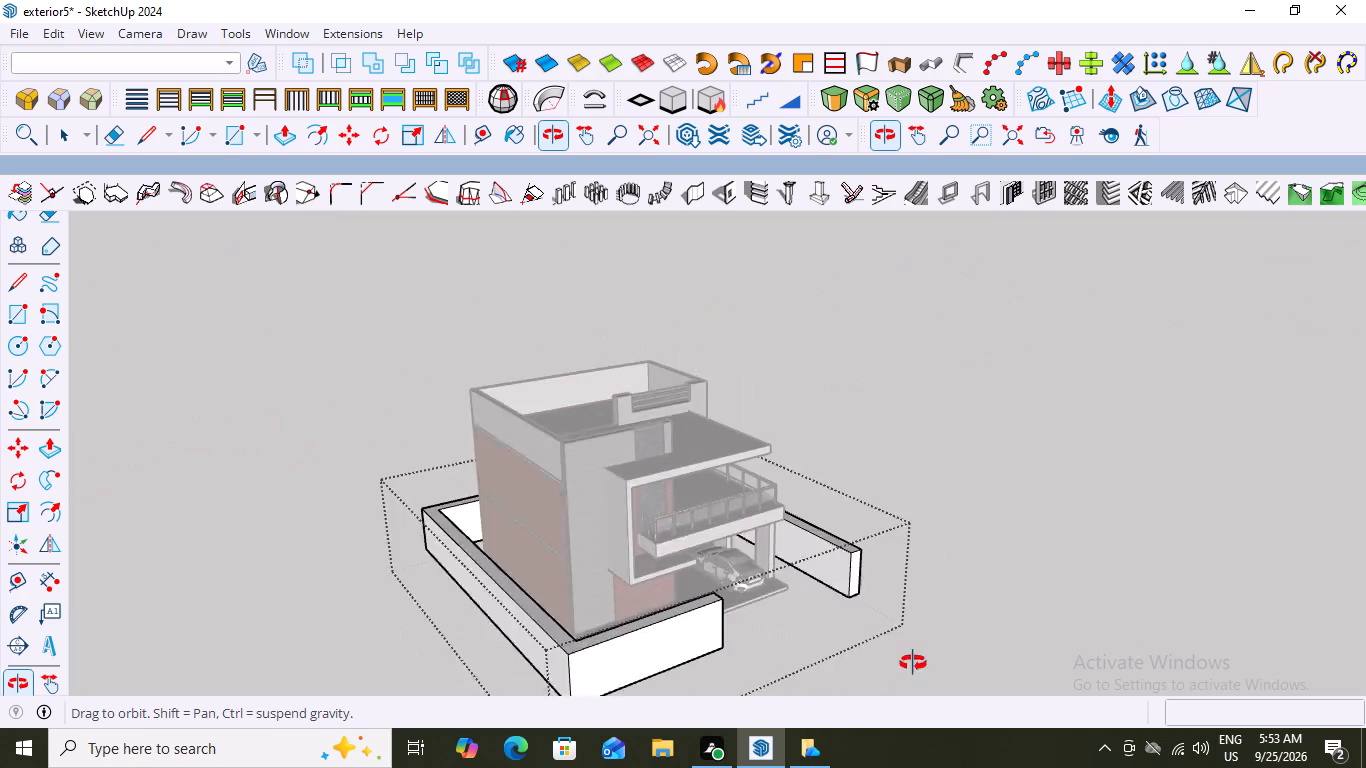
{"action": "middle_click_drag", "start_coordinate": [913, 663], "coordinate": [955, 628]}
{"action": "double_click", "coordinate": [979, 468]}
Examine the boundary walls around the house from both sides and the front.
{"action": "middle_click_drag", "start_coordinate": [878, 569], "coordinate": [476, 637]}
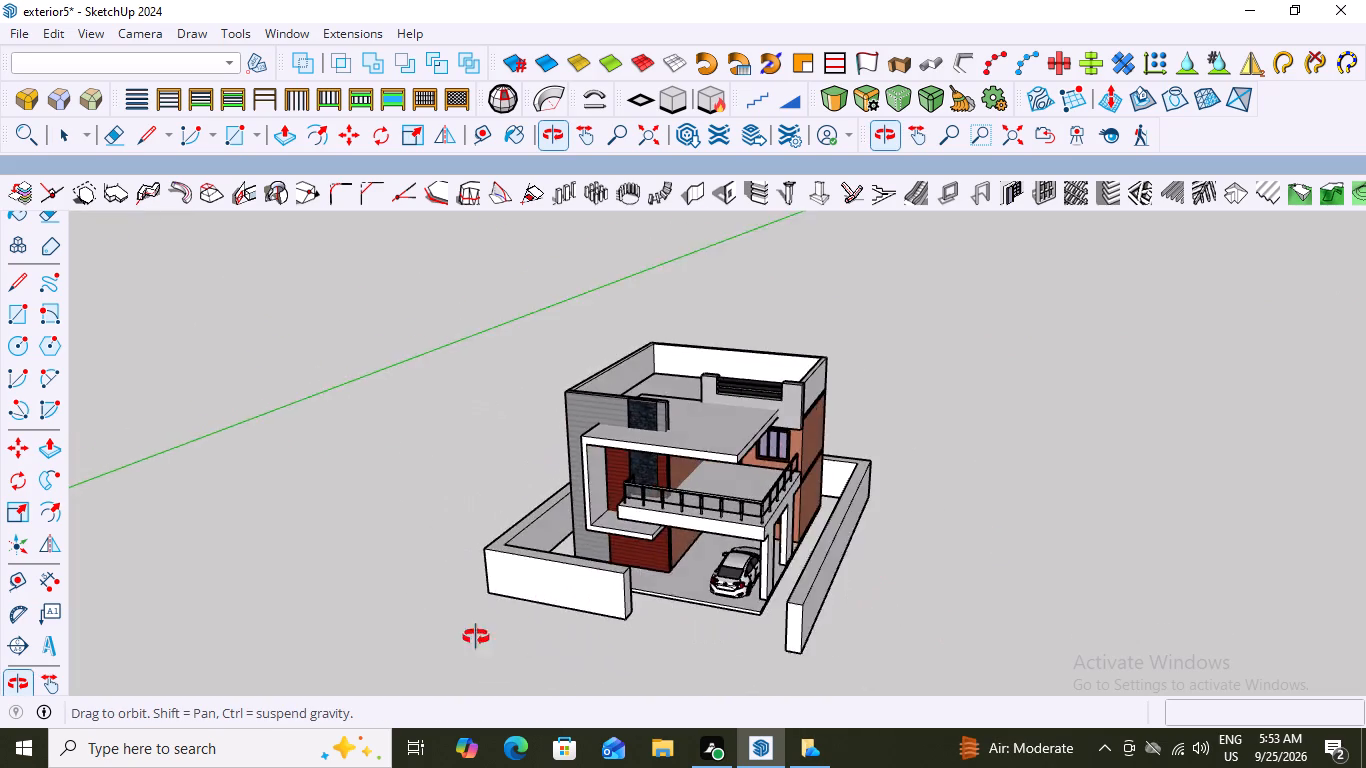
{"action": "middle_click_drag", "start_coordinate": [476, 637], "coordinate": [974, 603]}
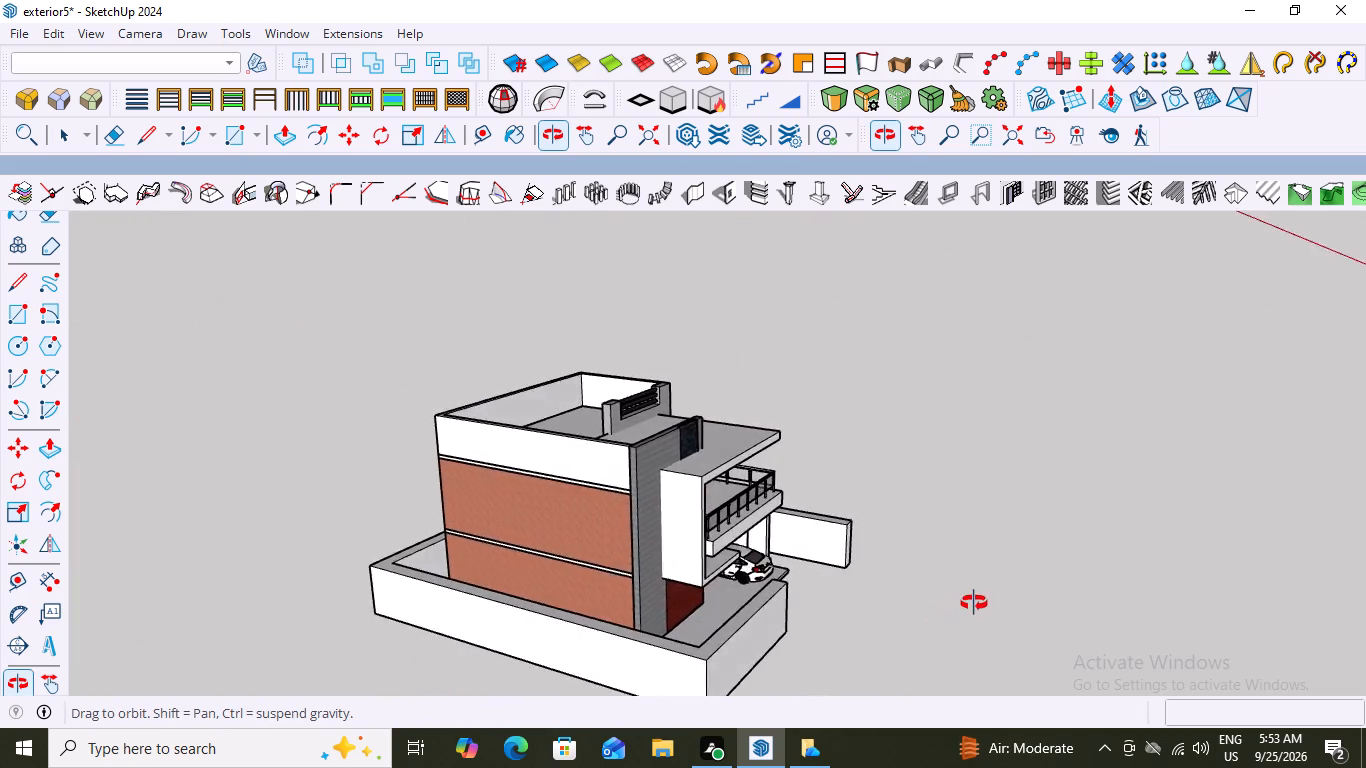
{"action": "middle_click_drag", "start_coordinate": [974, 603], "coordinate": [615, 533]}
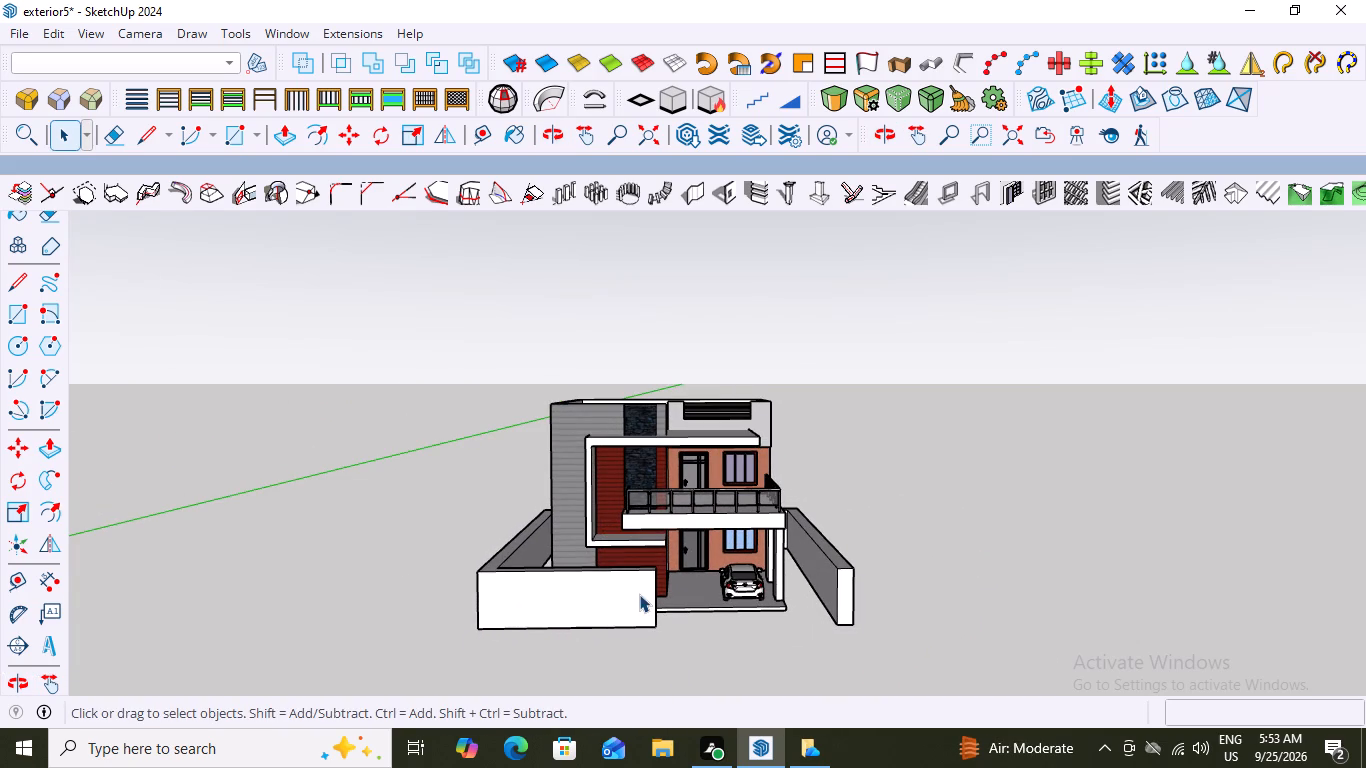
{"action": "scroll", "coordinate": [639, 594], "scroll_direction": "down", "scroll_amount": 5}
{"action": "middle_click_drag", "start_coordinate": [690, 592], "coordinate": [692, 546]}
{"action": "scroll", "coordinate": [692, 546], "scroll_direction": "up", "scroll_amount": 2}
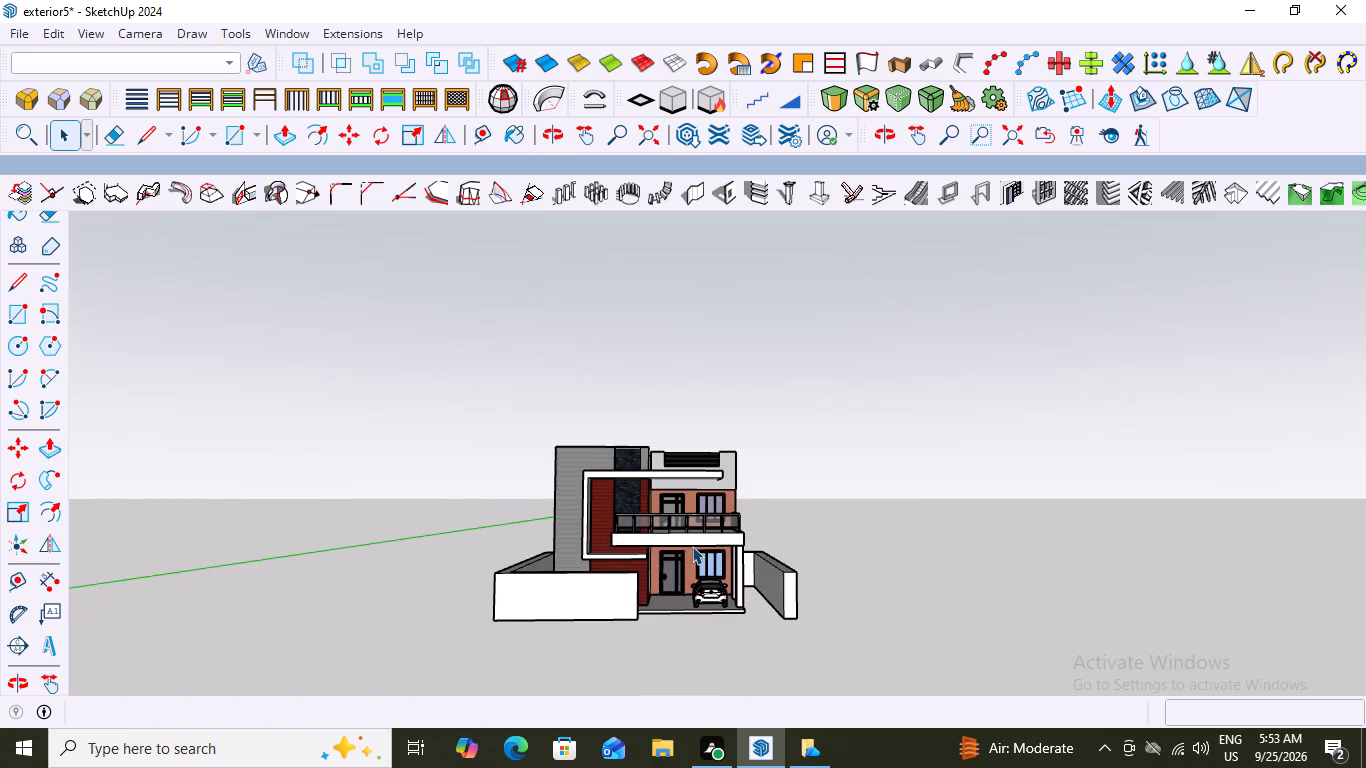
{"action": "scroll", "coordinate": [692, 546], "scroll_direction": "up", "scroll_amount": 4}
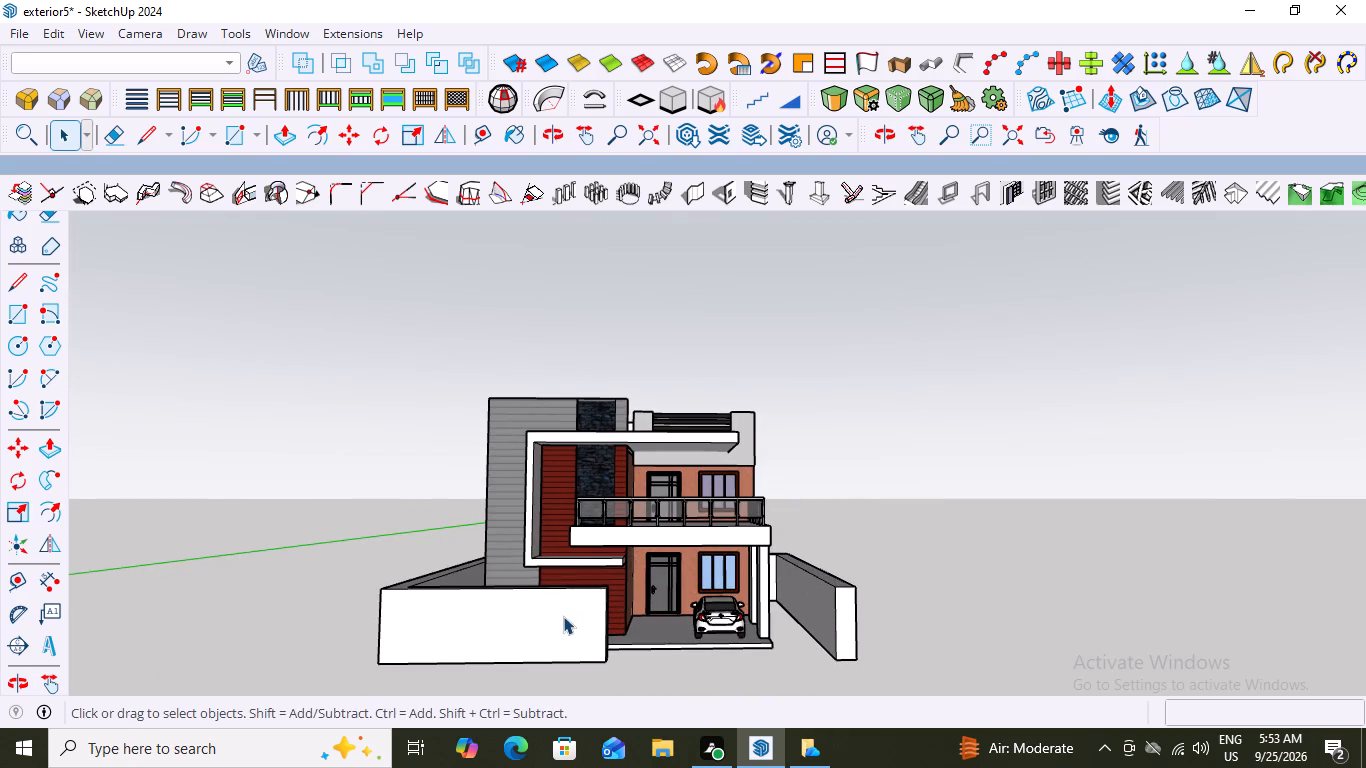
{"action": "scroll", "coordinate": [563, 617], "scroll_direction": "up", "scroll_amount": 5}
{"action": "middle_click_drag", "start_coordinate": [613, 578], "coordinate": [621, 680]}
Reopen the boundary wall group and raise the continuous top face of the walls by 1'.
{"action": "left_click", "coordinate": [590, 636]}
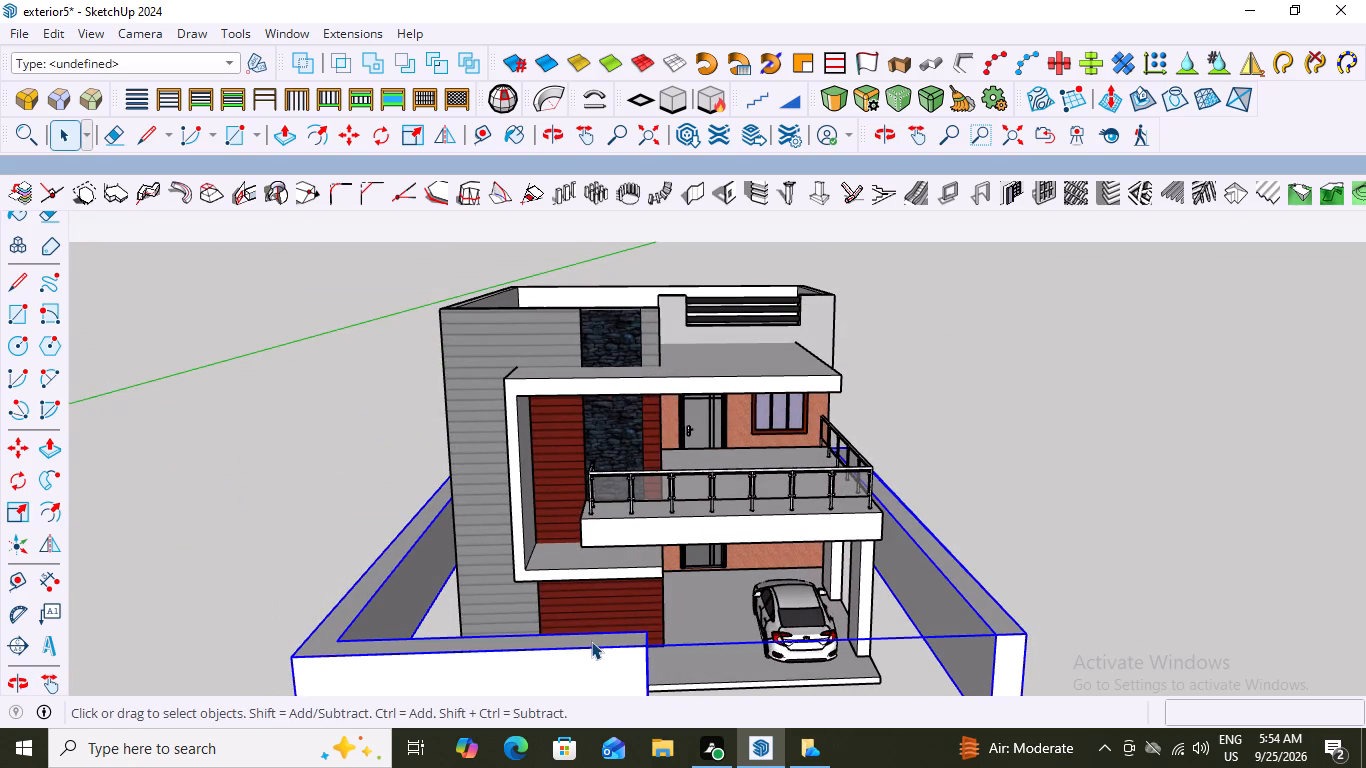
{"action": "double_click", "coordinate": [591, 641]}
{"action": "left_click", "coordinate": [591, 641]}
{"action": "left_click", "coordinate": [591, 641]}
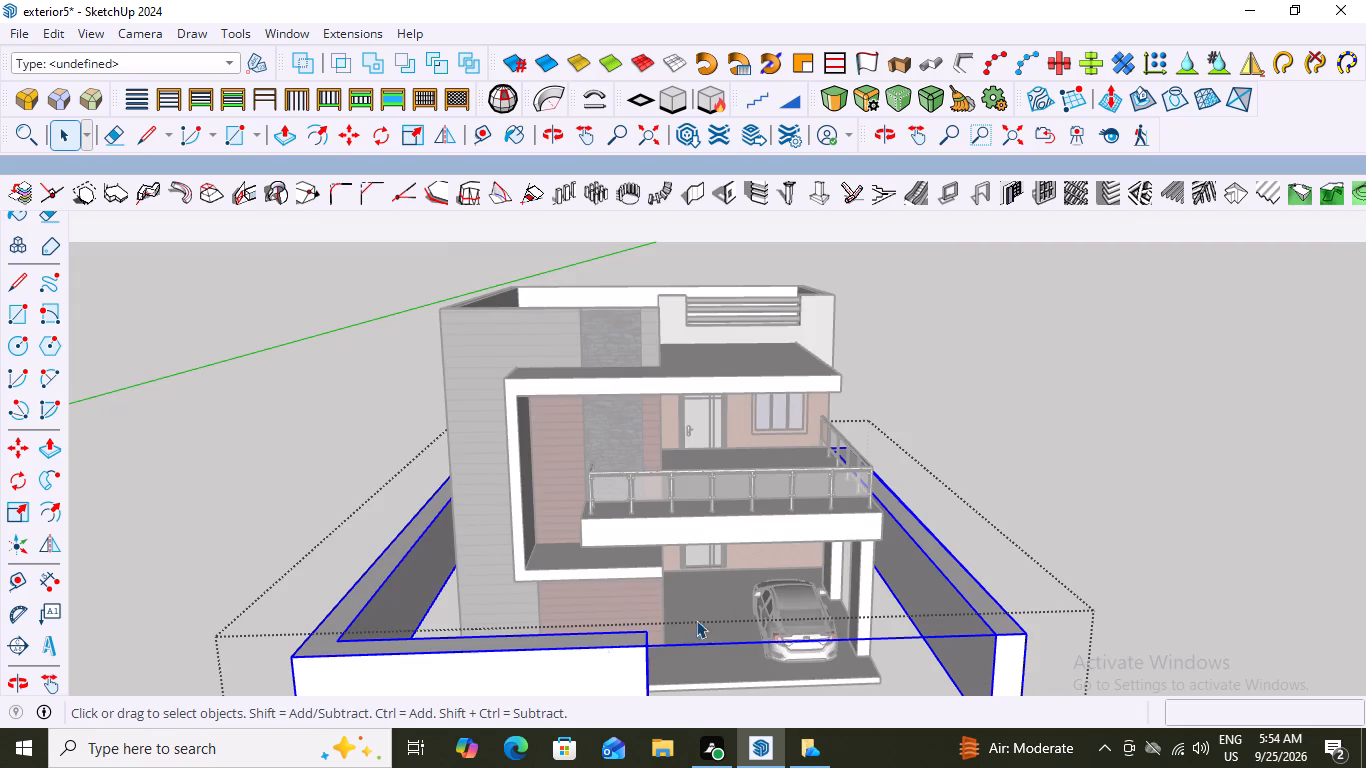
{"action": "middle_click_drag", "start_coordinate": [752, 597], "coordinate": [763, 648]}
{"action": "scroll", "coordinate": [644, 660], "scroll_direction": "up", "scroll_amount": 5}
{"action": "scroll", "coordinate": [651, 619], "scroll_direction": "down", "scroll_amount": 9}
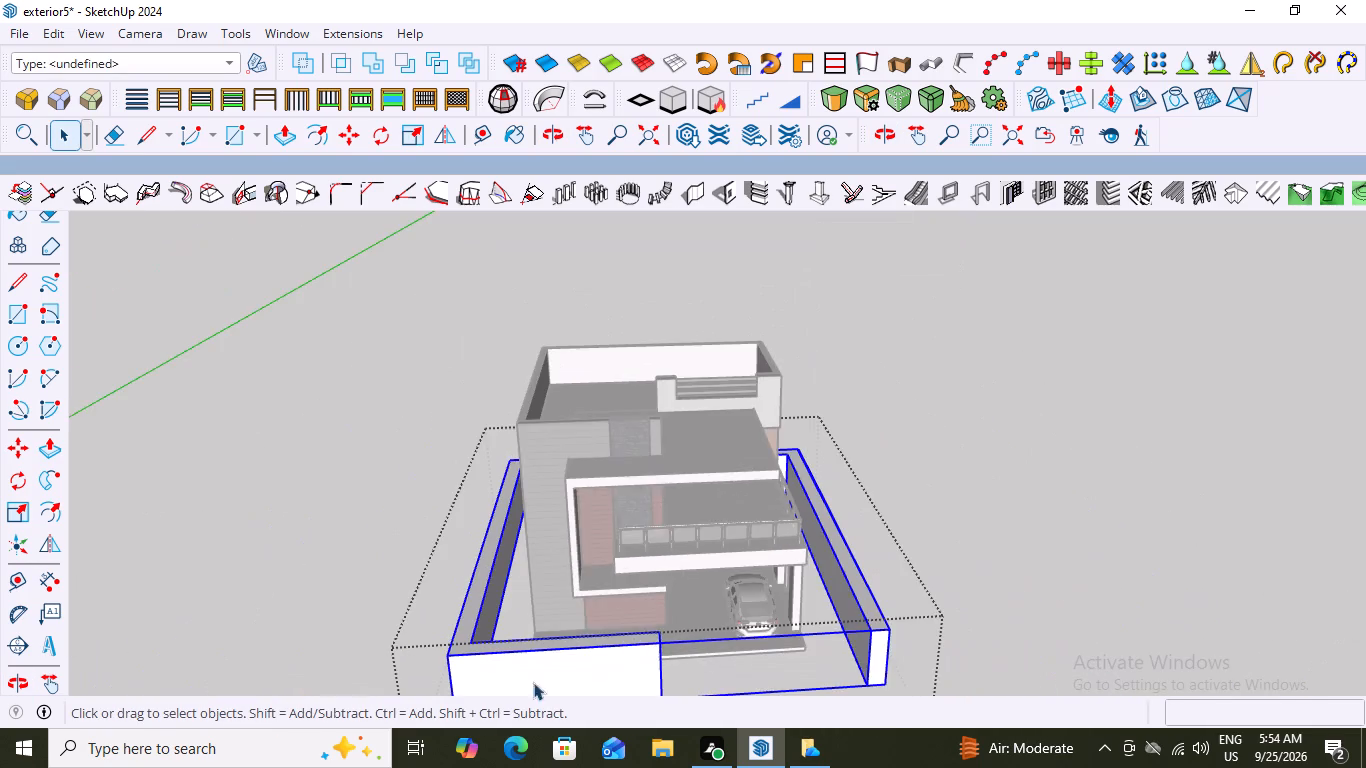
{"action": "scroll", "coordinate": [503, 690], "scroll_direction": "up", "scroll_amount": 4}
{"action": "triple_click", "coordinate": [453, 578]}
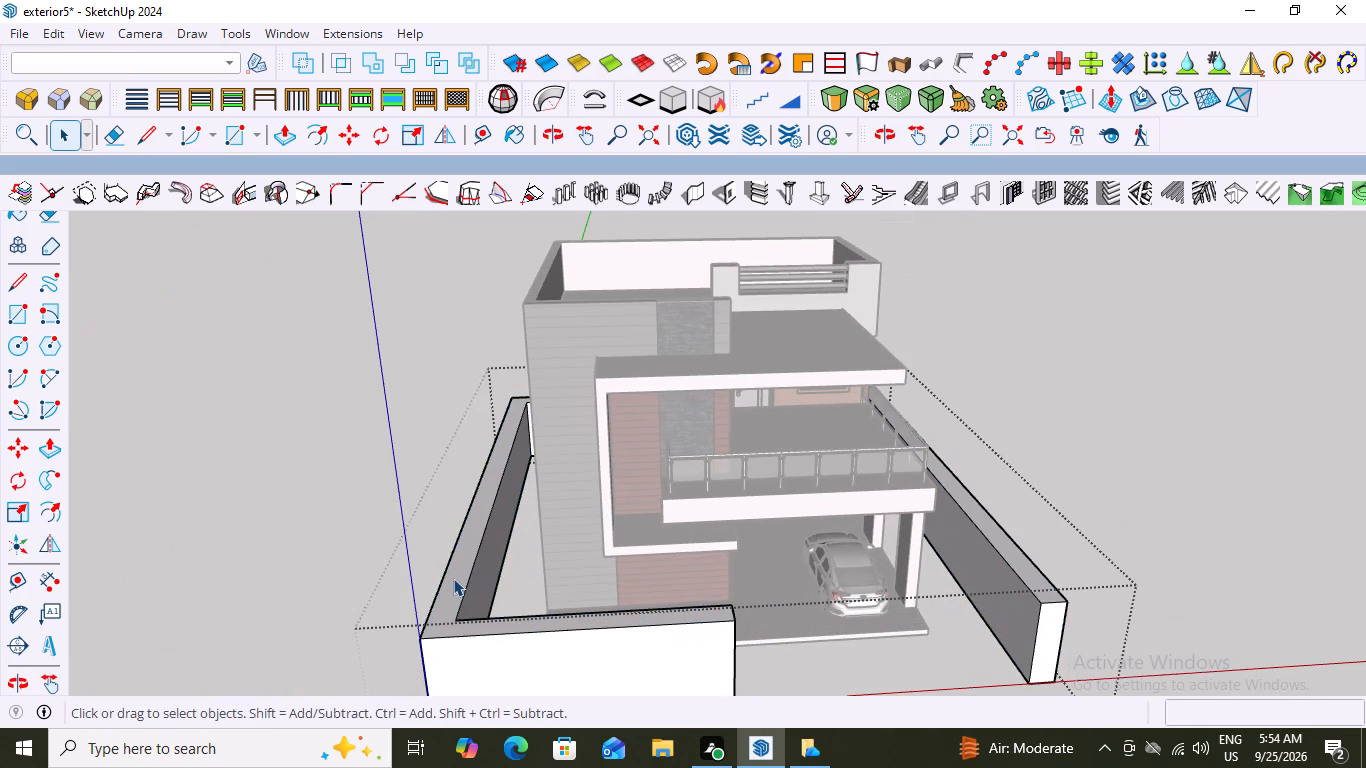
{"action": "left_click", "coordinate": [453, 578]}
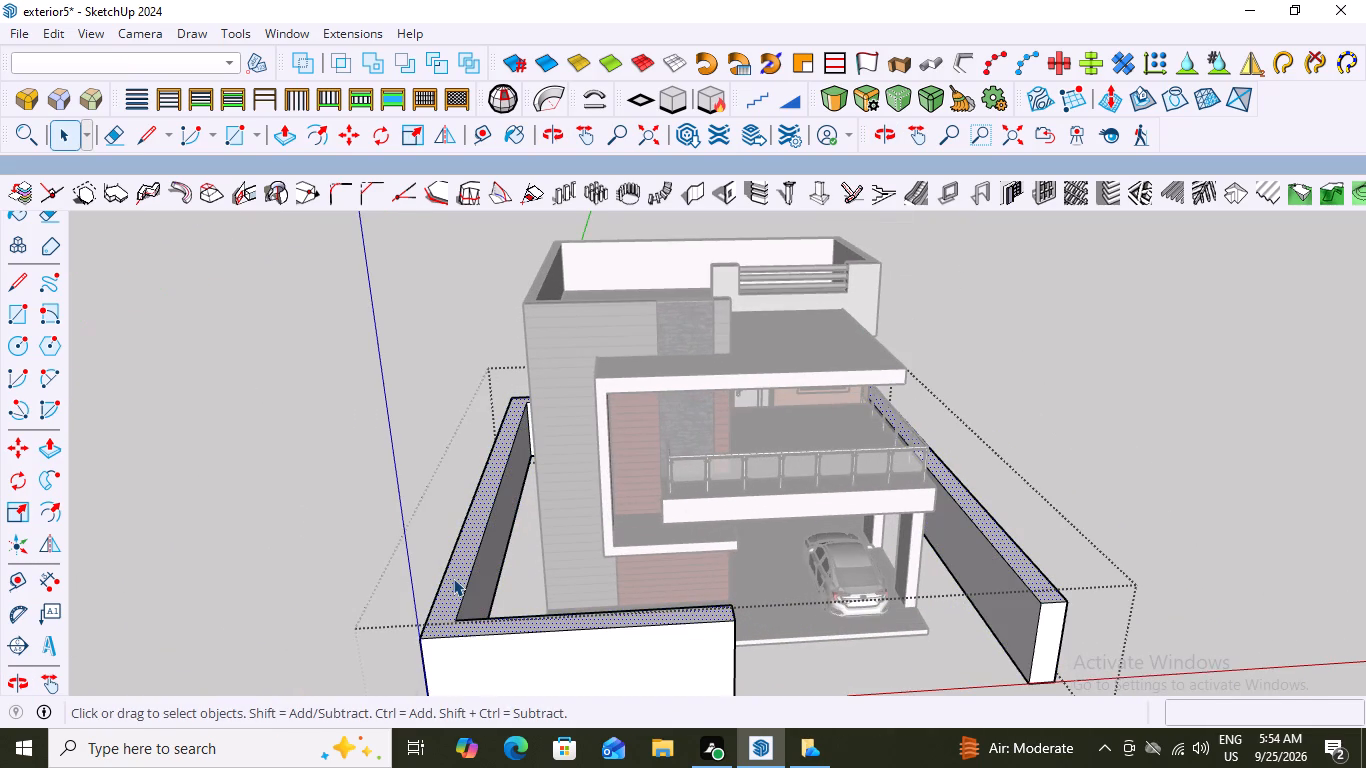
{"action": "key", "text": "p"}
{"action": "left_click", "coordinate": [453, 578]}
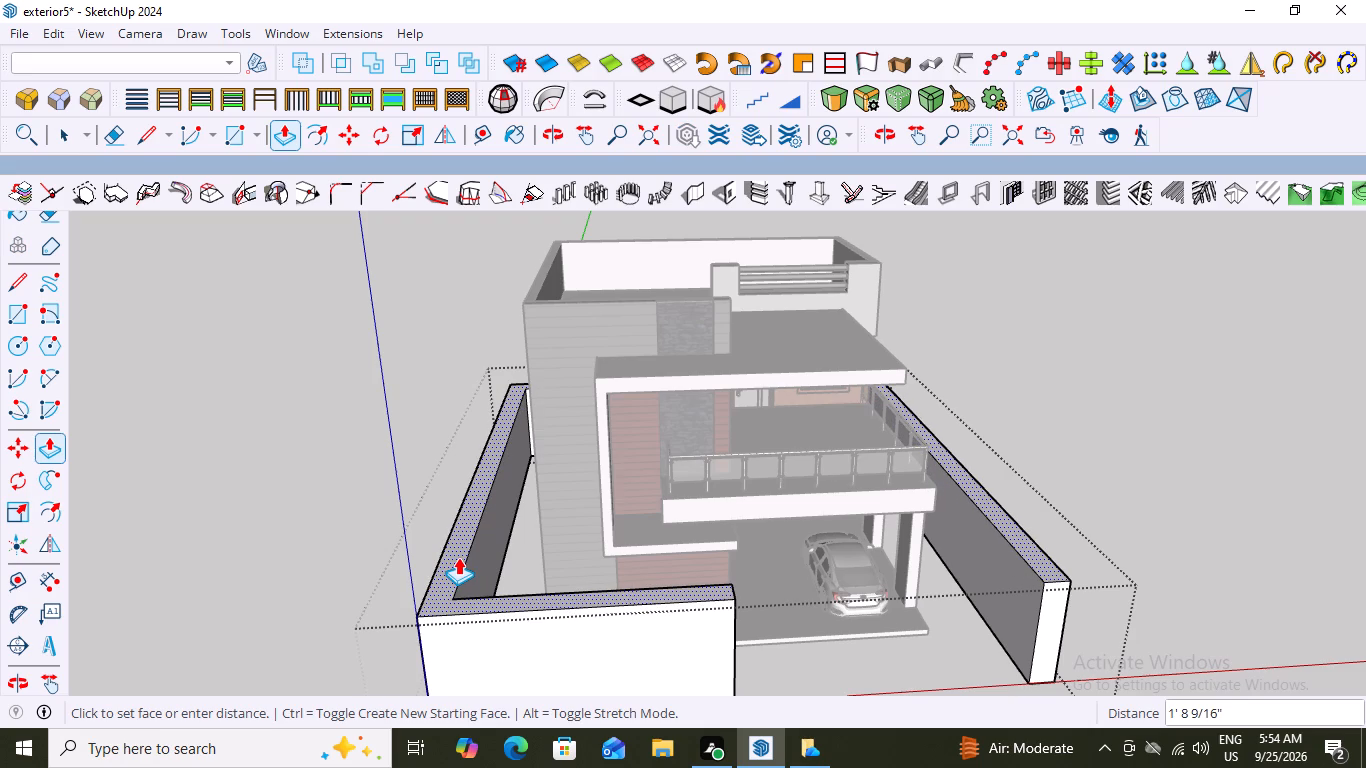
{"action": "key", "text": "1"}
{"action": "key", "text": "apostrophe"}
{"action": "key", "text": "Return"}
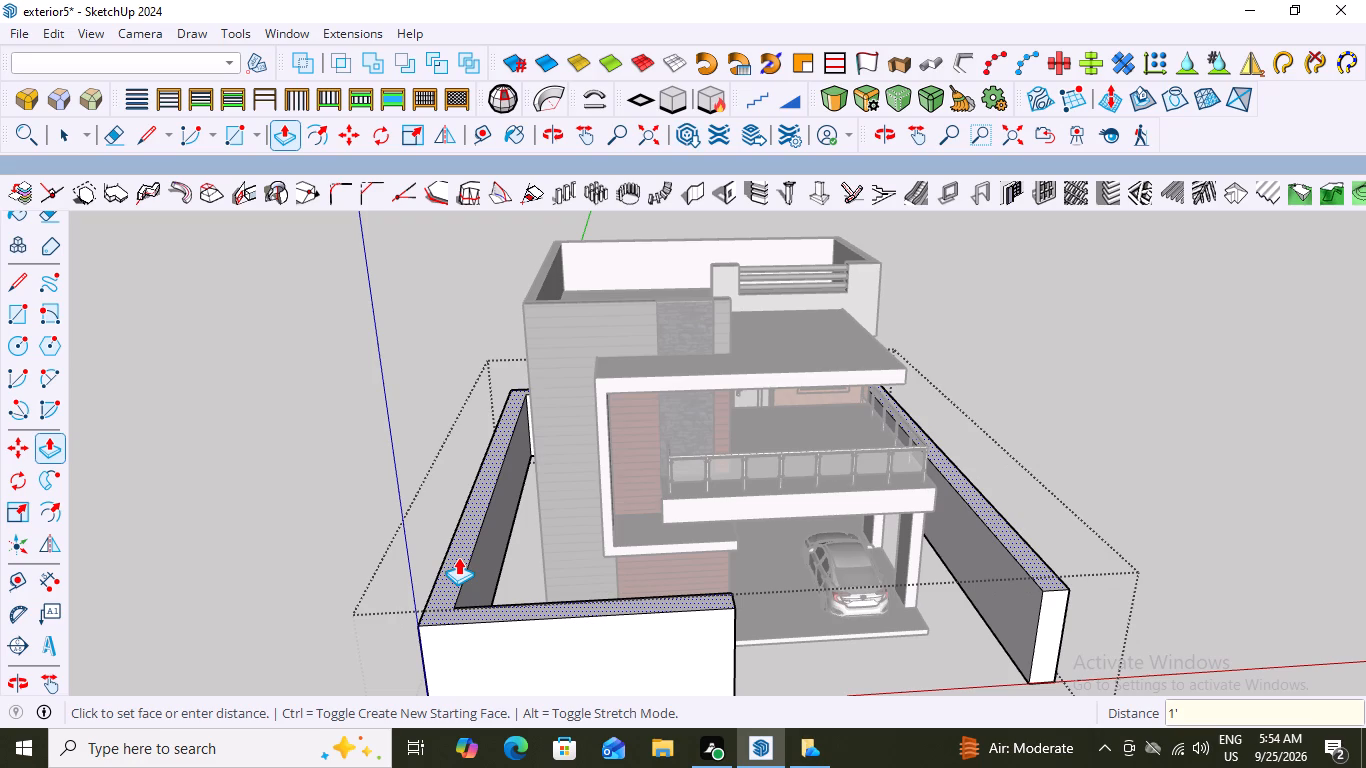
{"action": "key", "text": "space"}
{"action": "left_click", "coordinate": [1115, 418]}
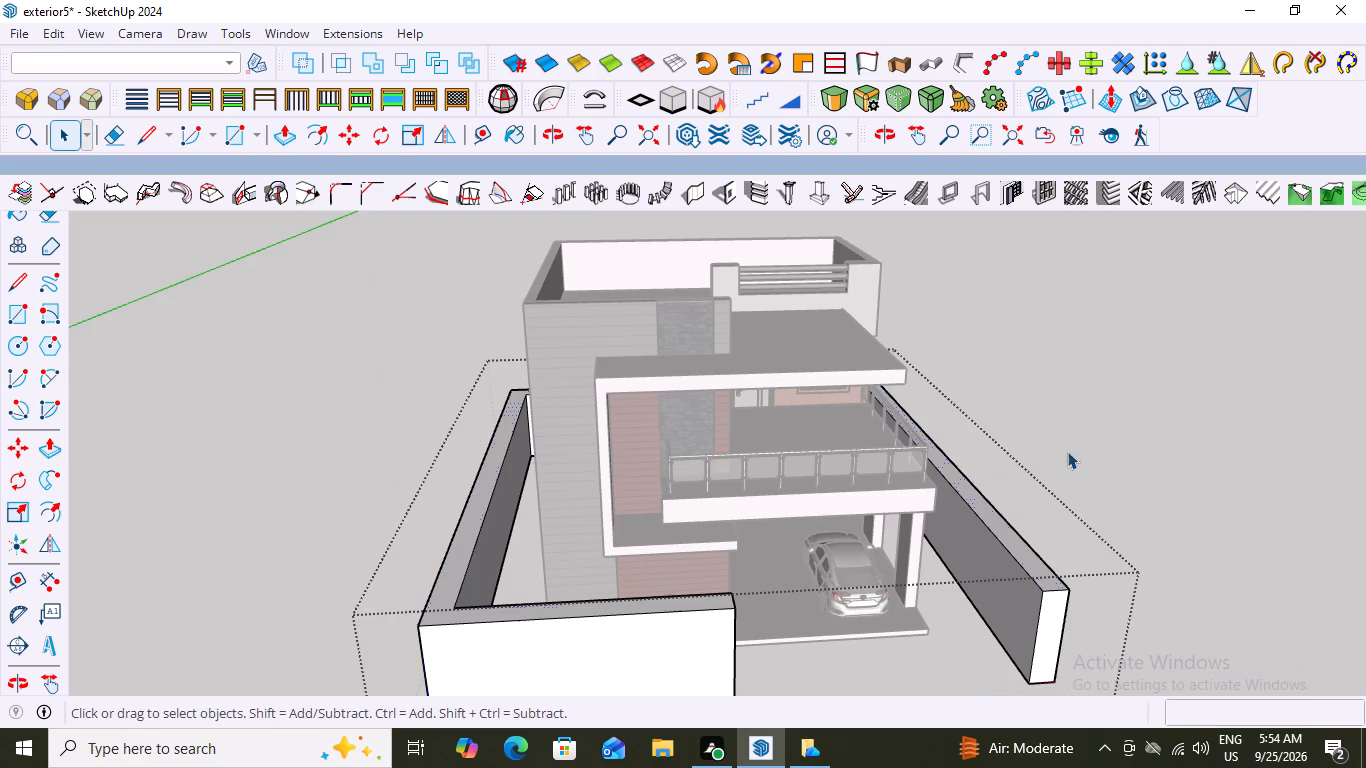
Draw a 2' by 8' rectangle on the inner face of the carport-side wall from its top front corner.
{"action": "middle_click_drag", "start_coordinate": [679, 622], "coordinate": [658, 539]}
{"action": "scroll", "coordinate": [963, 579], "scroll_direction": "up", "scroll_amount": 2}
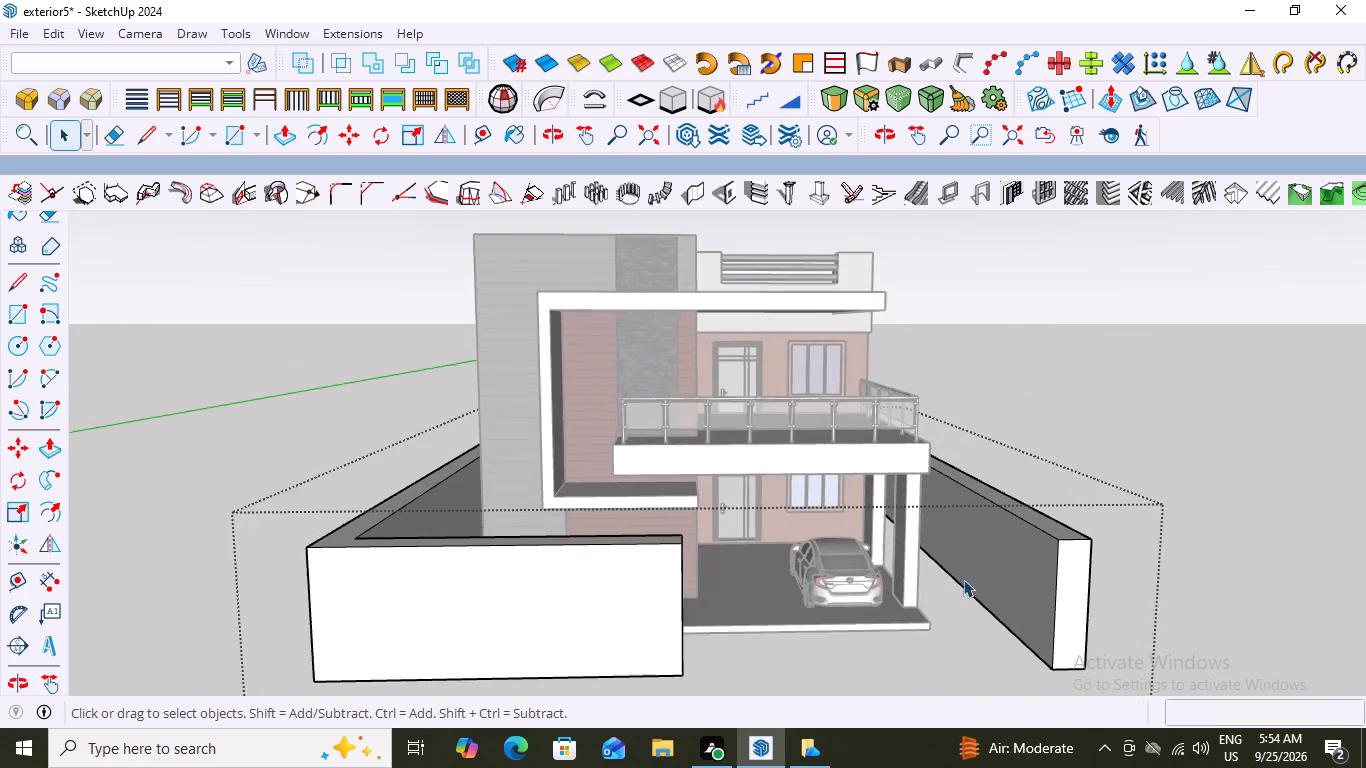
{"action": "middle_click_drag", "start_coordinate": [794, 603], "coordinate": [1045, 687]}
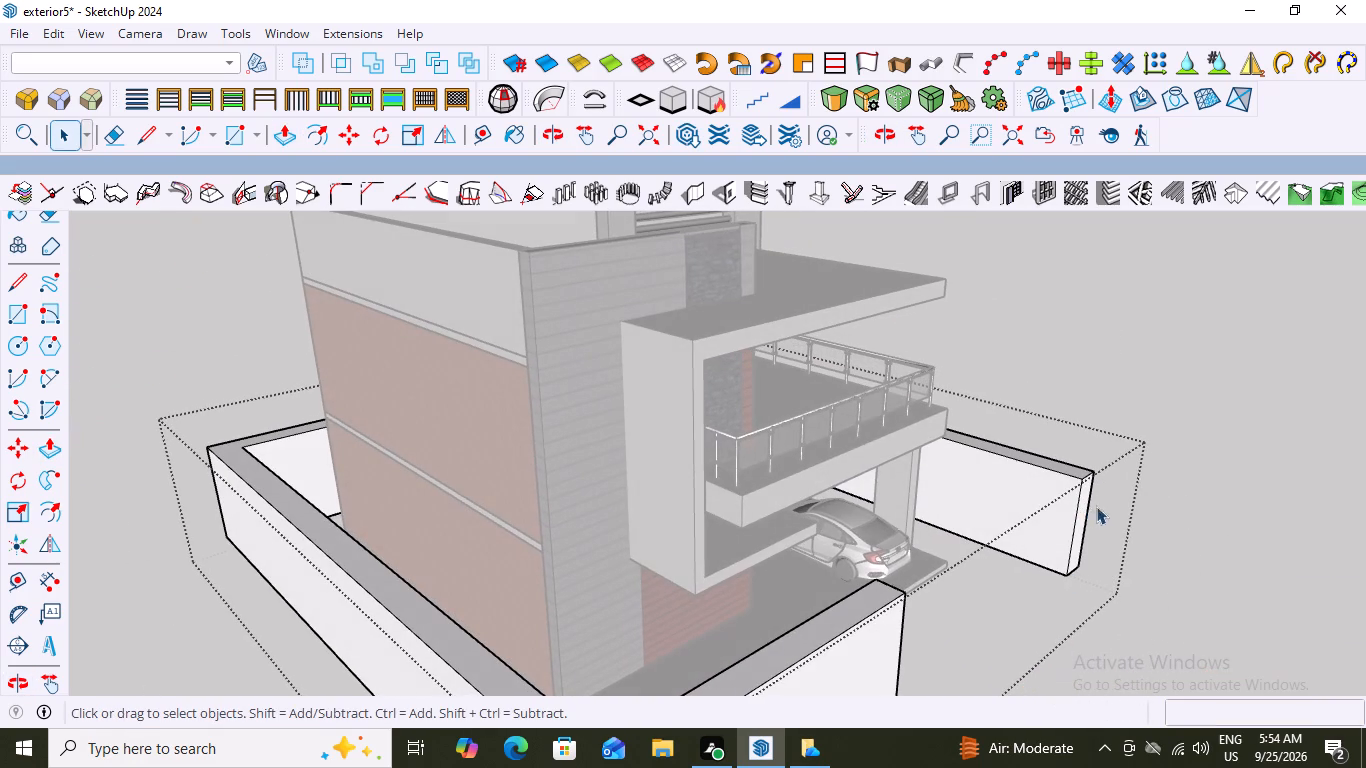
{"action": "scroll", "coordinate": [950, 543], "scroll_direction": "up", "scroll_amount": 2}
{"action": "left_click", "coordinate": [1069, 463]}
{"action": "triple_click", "coordinate": [1062, 470]}
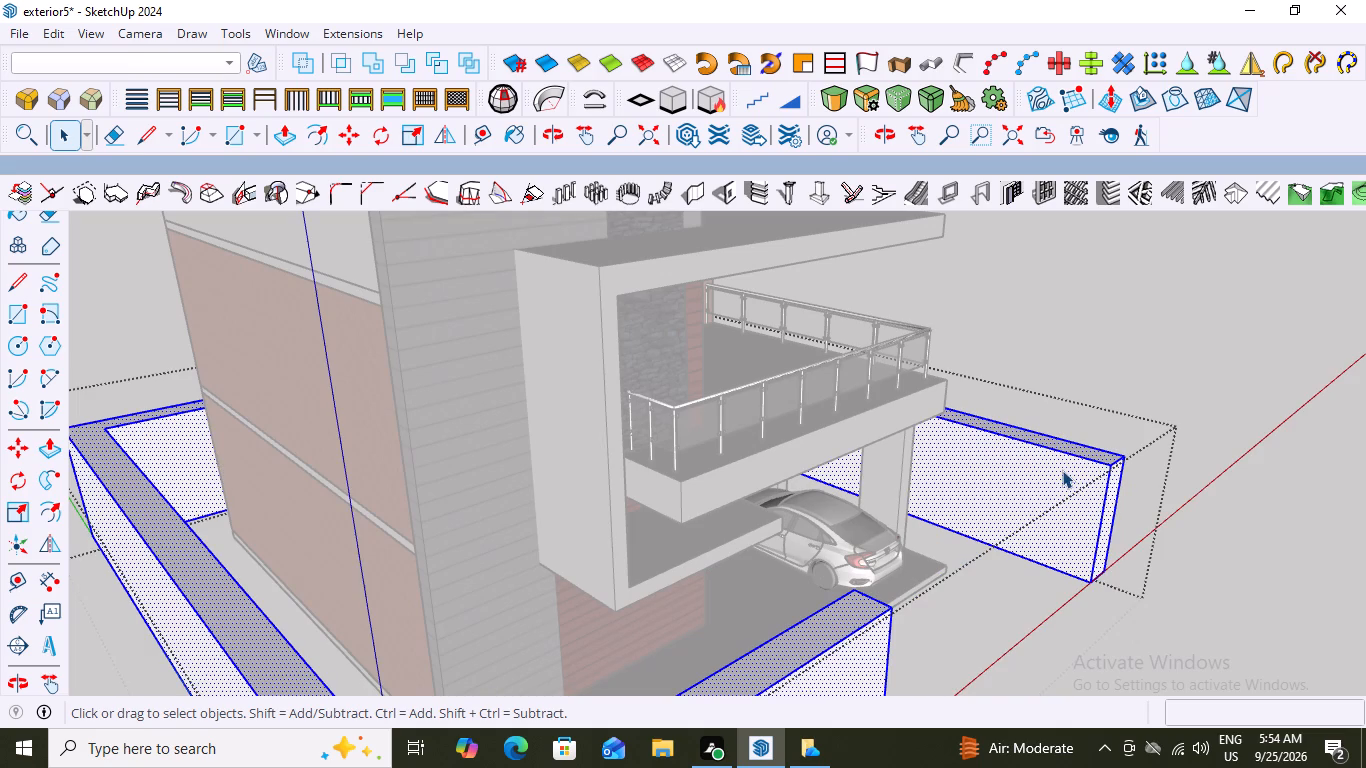
{"action": "left_click", "coordinate": [1072, 476]}
{"action": "middle_click_drag", "start_coordinate": [1047, 519], "coordinate": [1137, 524]}
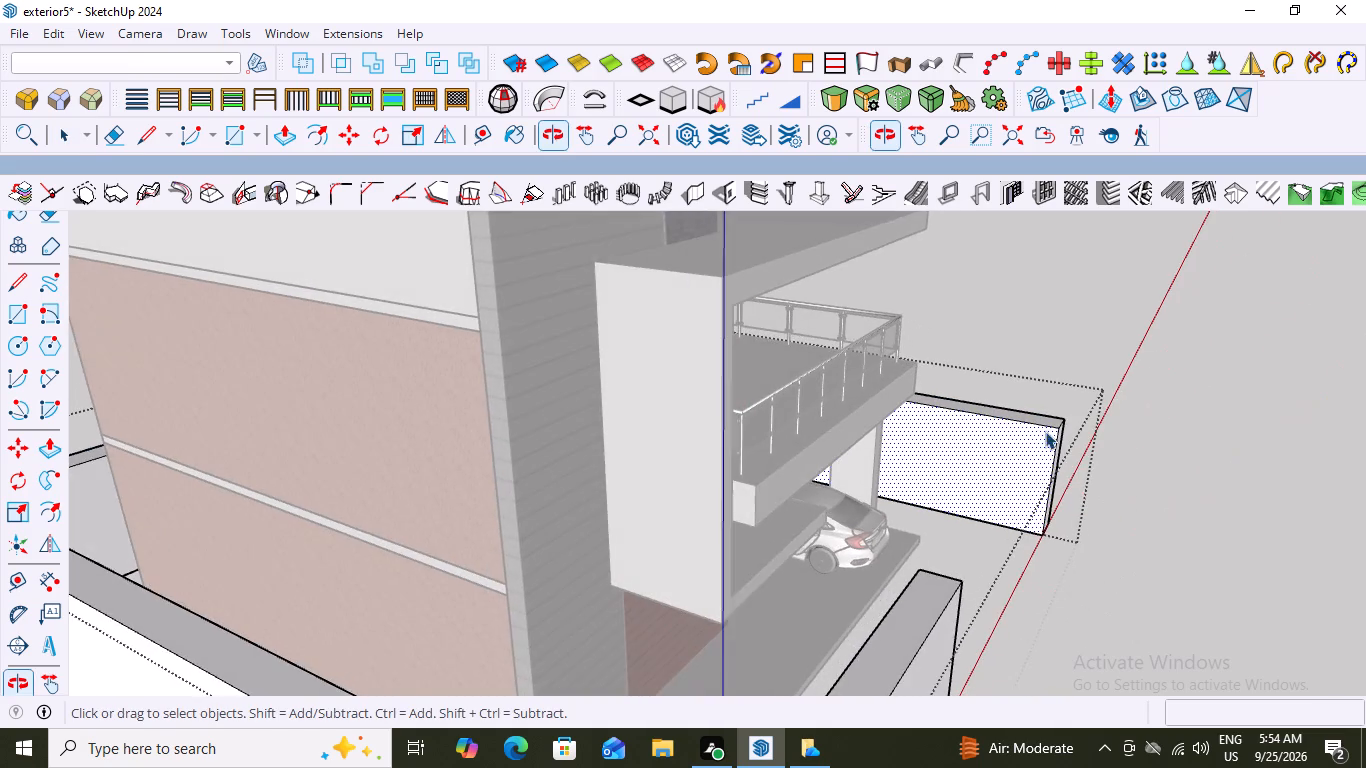
{"action": "scroll", "coordinate": [1041, 429], "scroll_direction": "up", "scroll_amount": 5}
{"action": "middle_click_drag", "start_coordinate": [1041, 460], "coordinate": [1087, 432]}
{"action": "scroll", "coordinate": [1005, 441], "scroll_direction": "up", "scroll_amount": 2}
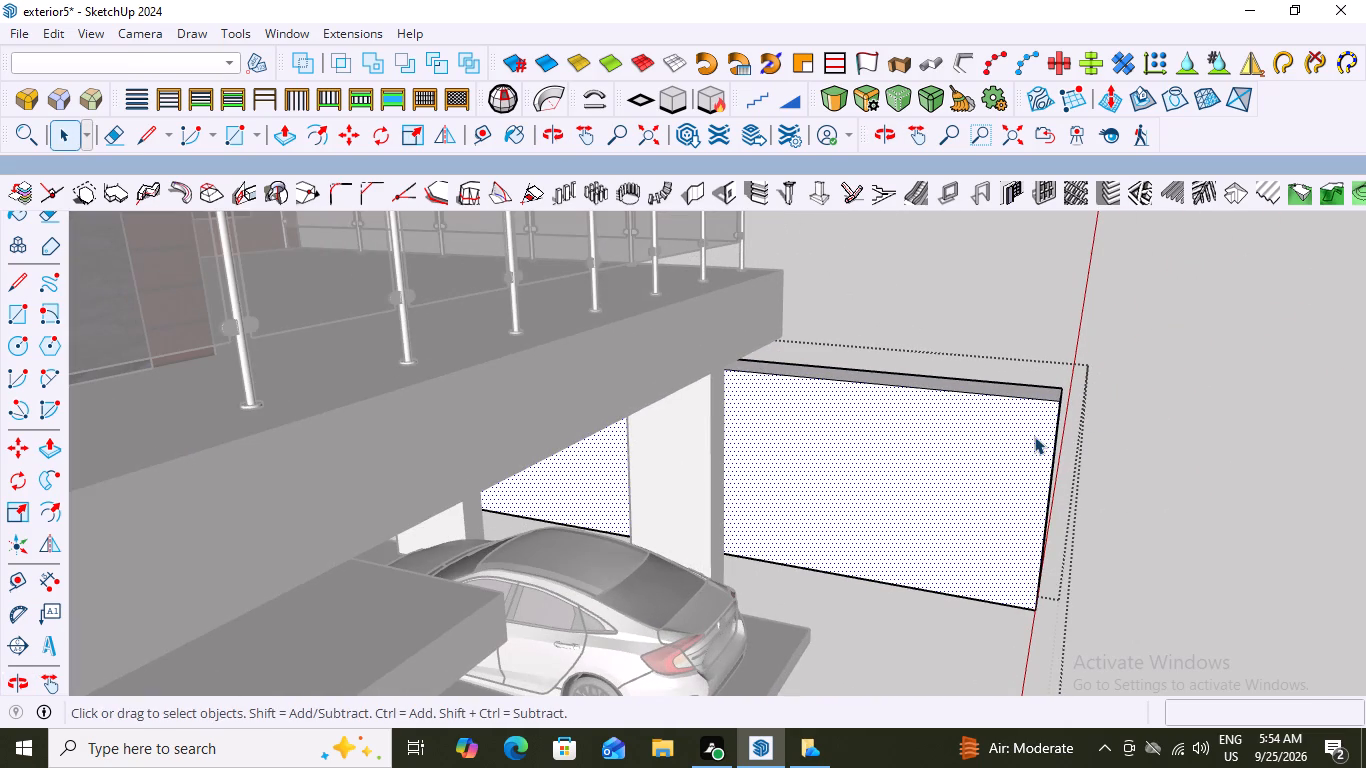
{"action": "key", "text": "r"}
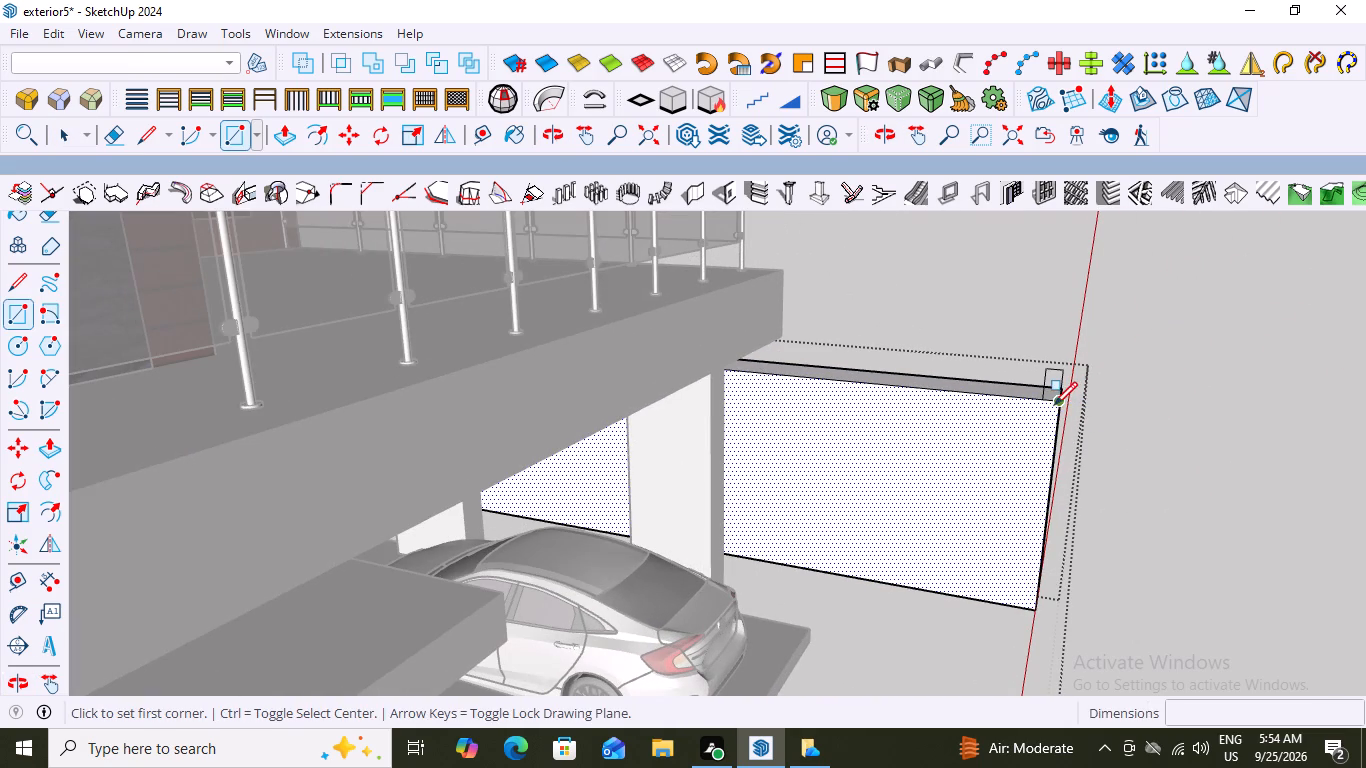
{"action": "left_click", "coordinate": [1058, 405]}
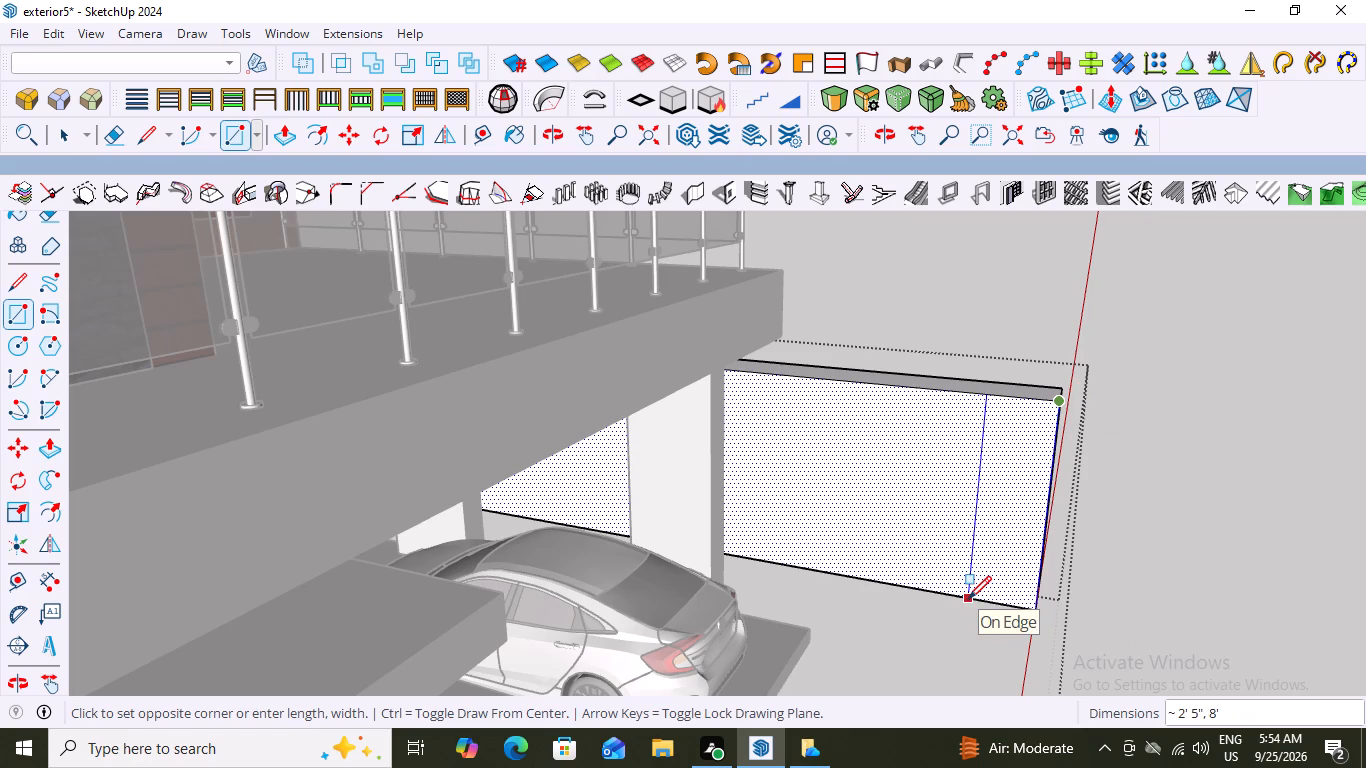
{"action": "key", "text": "2"}
{"action": "key", "text": "apostrophe"}
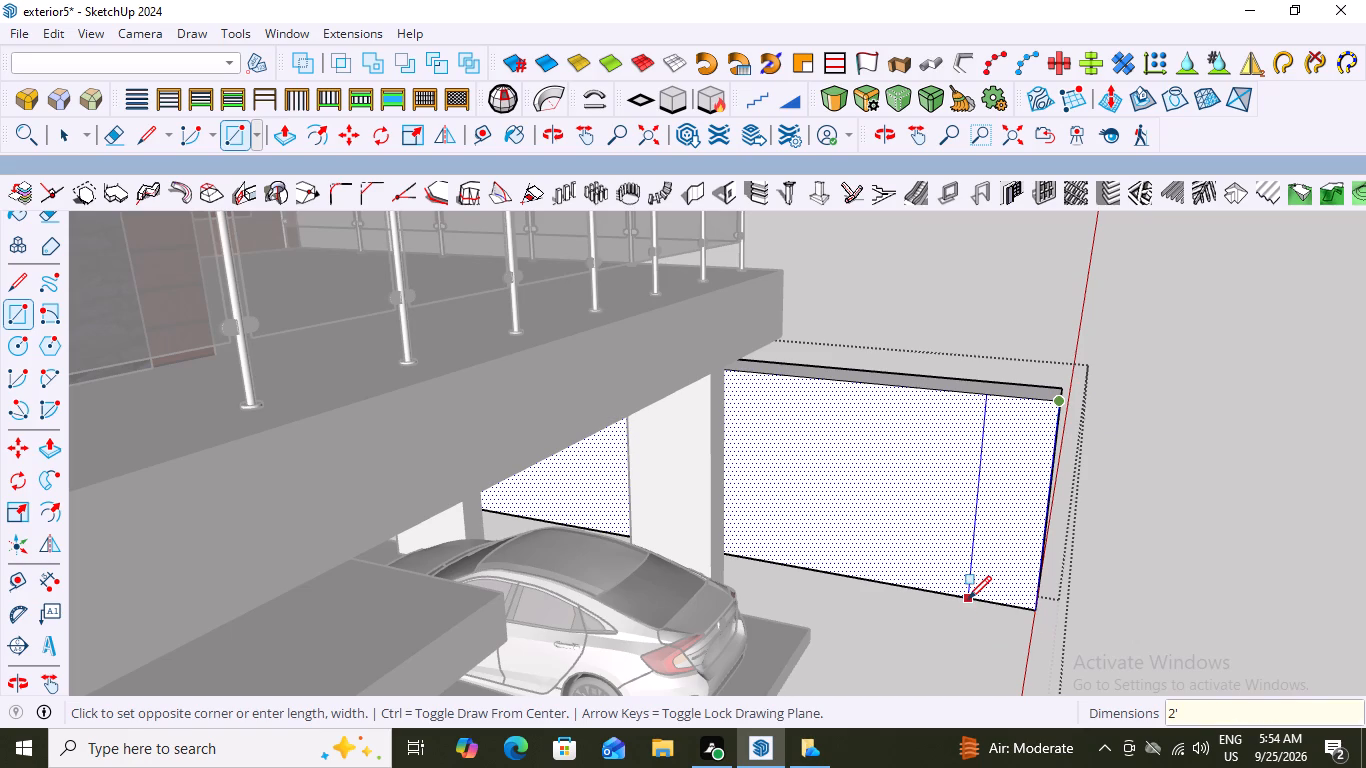
{"action": "key", "text": "comma"}
{"action": "type", "text": "8'"}
{"action": "key", "text": "Return"}
{"action": "key", "text": "space"}
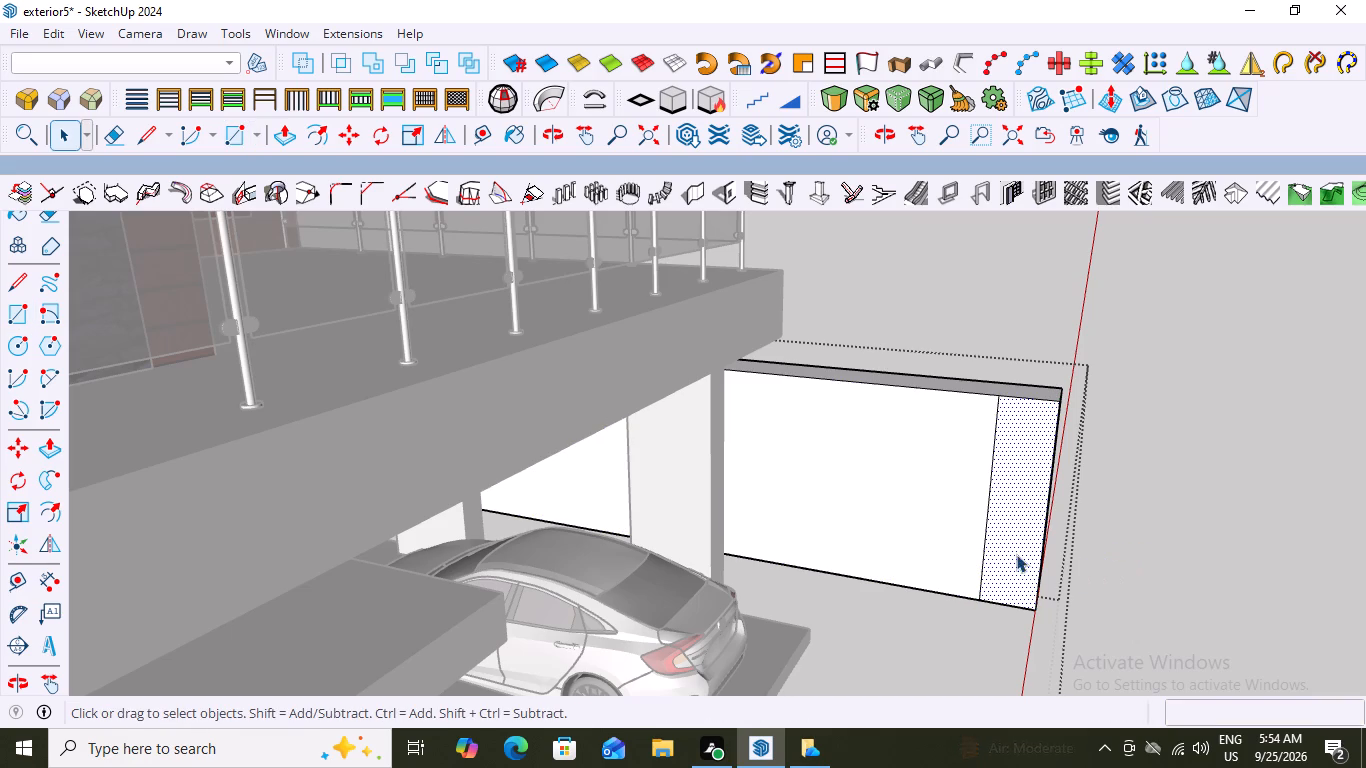
Push/Pull the 2' by 8' face on the carport-side wall about 3' 6" along the front, and close the boundary wall group.
{"action": "left_click", "coordinate": [1034, 534]}
{"action": "left_click", "coordinate": [1010, 524]}
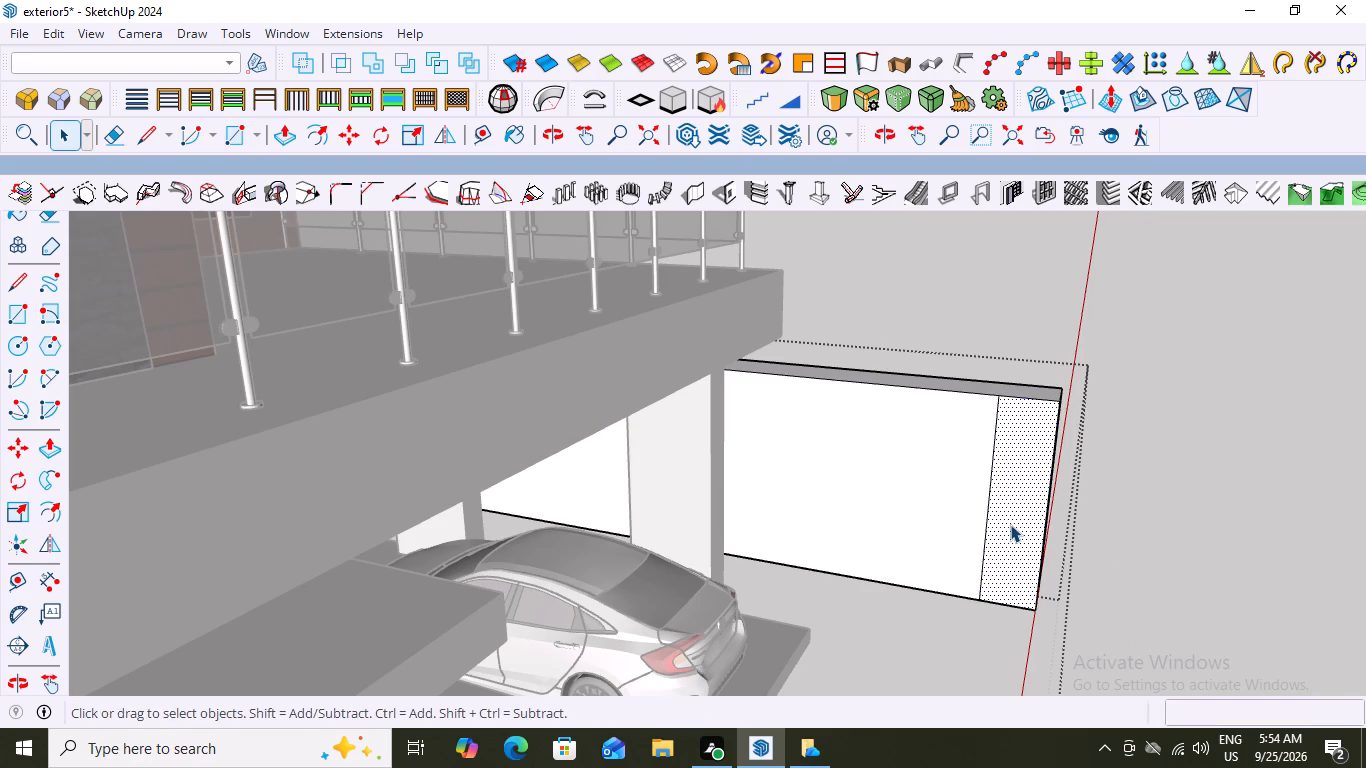
{"action": "key", "text": "p"}
{"action": "left_click", "coordinate": [1010, 524]}
{"action": "scroll", "coordinate": [993, 553], "scroll_direction": "down", "scroll_amount": 8}
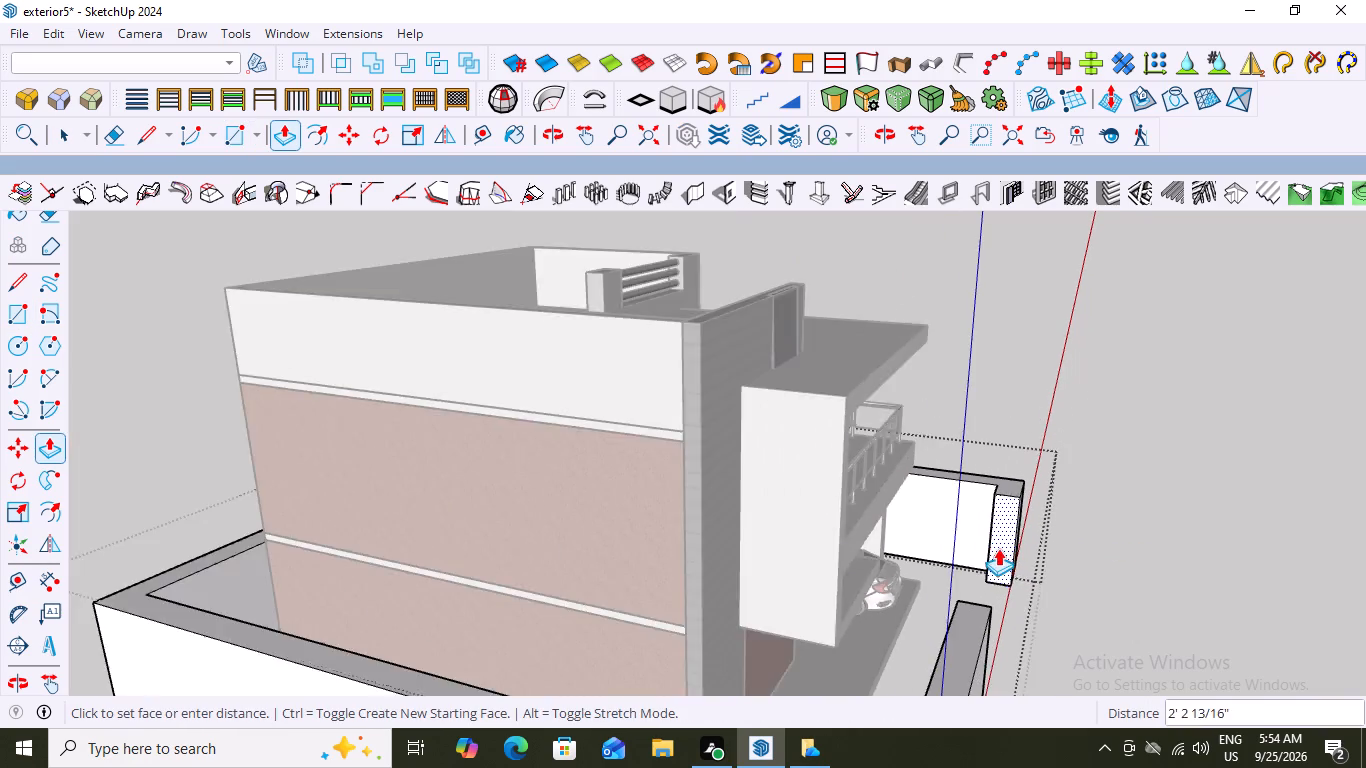
{"action": "scroll", "coordinate": [998, 548], "scroll_direction": "down", "scroll_amount": 5}
{"action": "middle_click_drag", "start_coordinate": [1002, 548], "coordinate": [689, 499]}
{"action": "scroll", "coordinate": [699, 499], "scroll_direction": "down", "scroll_amount": 7}
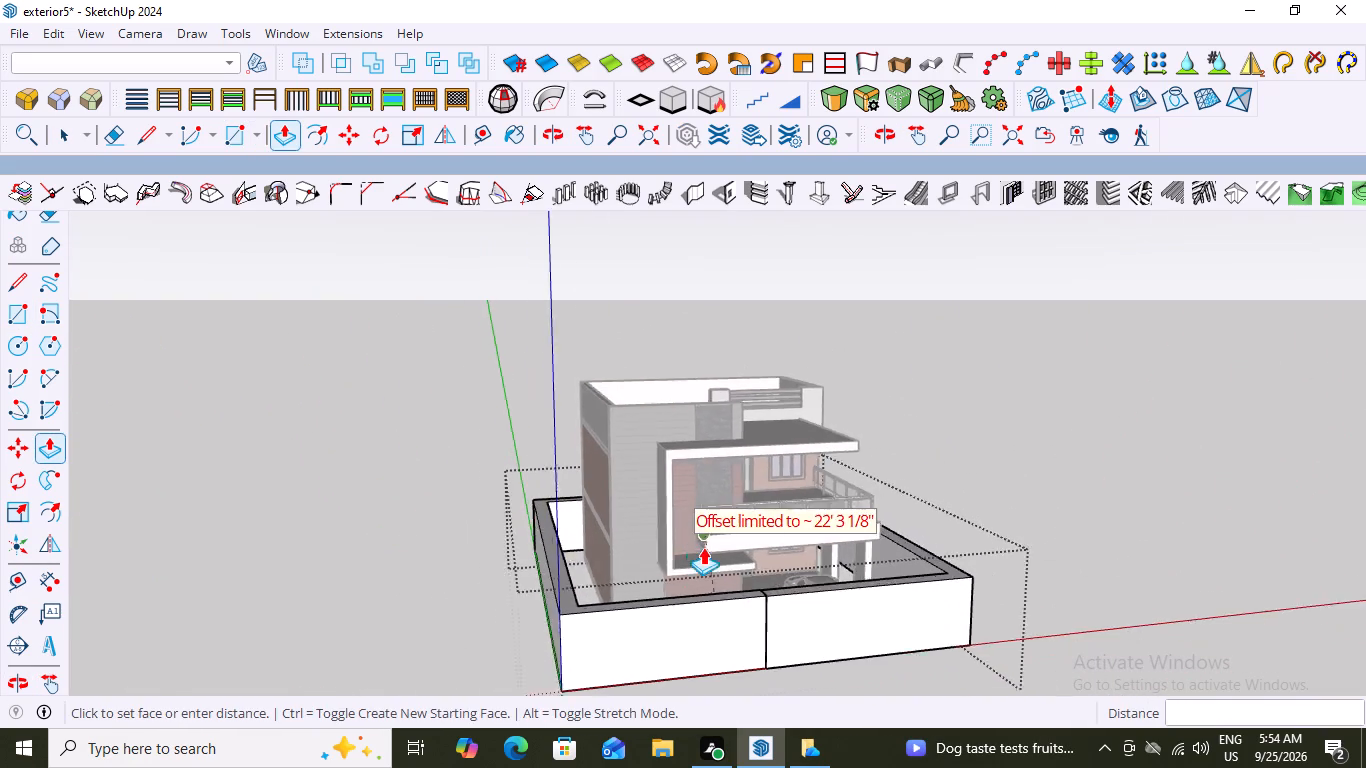
{"action": "scroll", "coordinate": [881, 621], "scroll_direction": "up", "scroll_amount": 6}
{"action": "middle_click_drag", "start_coordinate": [838, 628], "coordinate": [772, 640]}
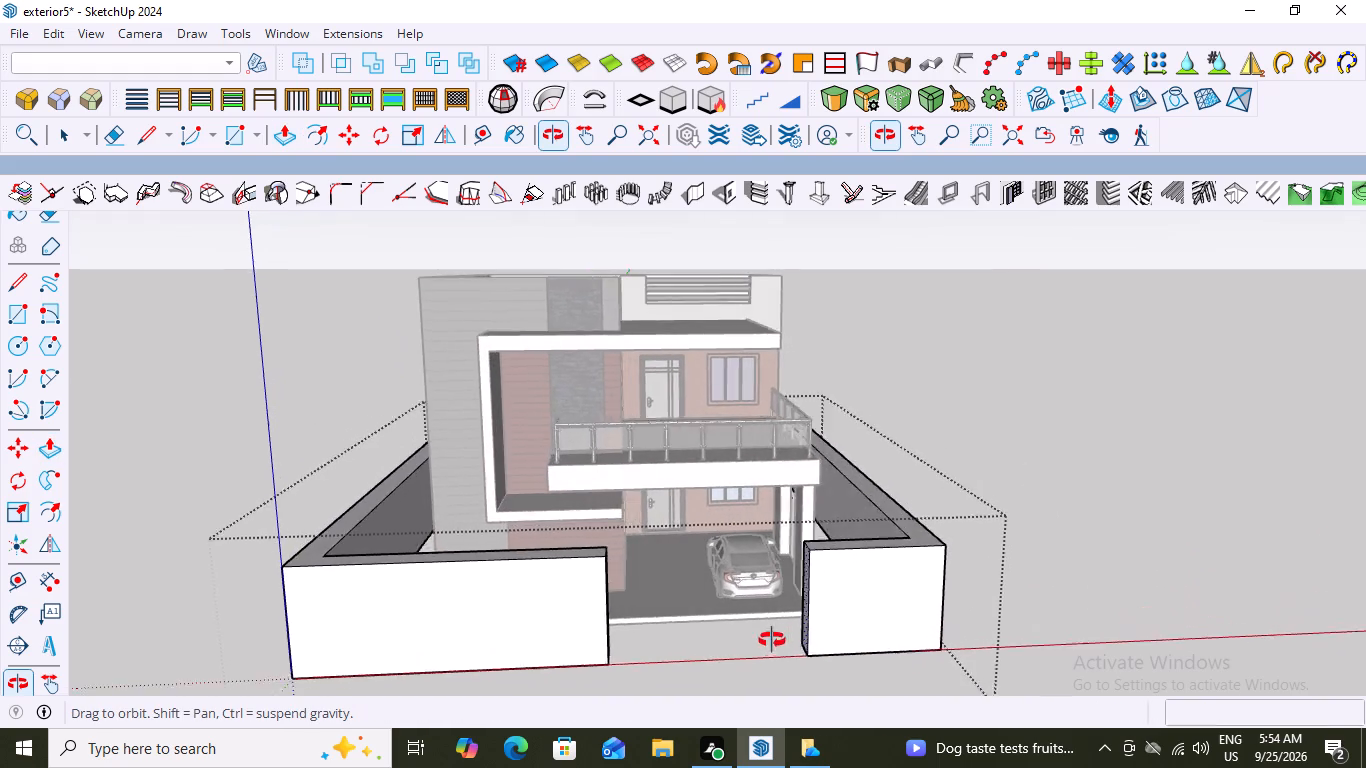
{"action": "middle_click_drag", "start_coordinate": [772, 640], "coordinate": [743, 621]}
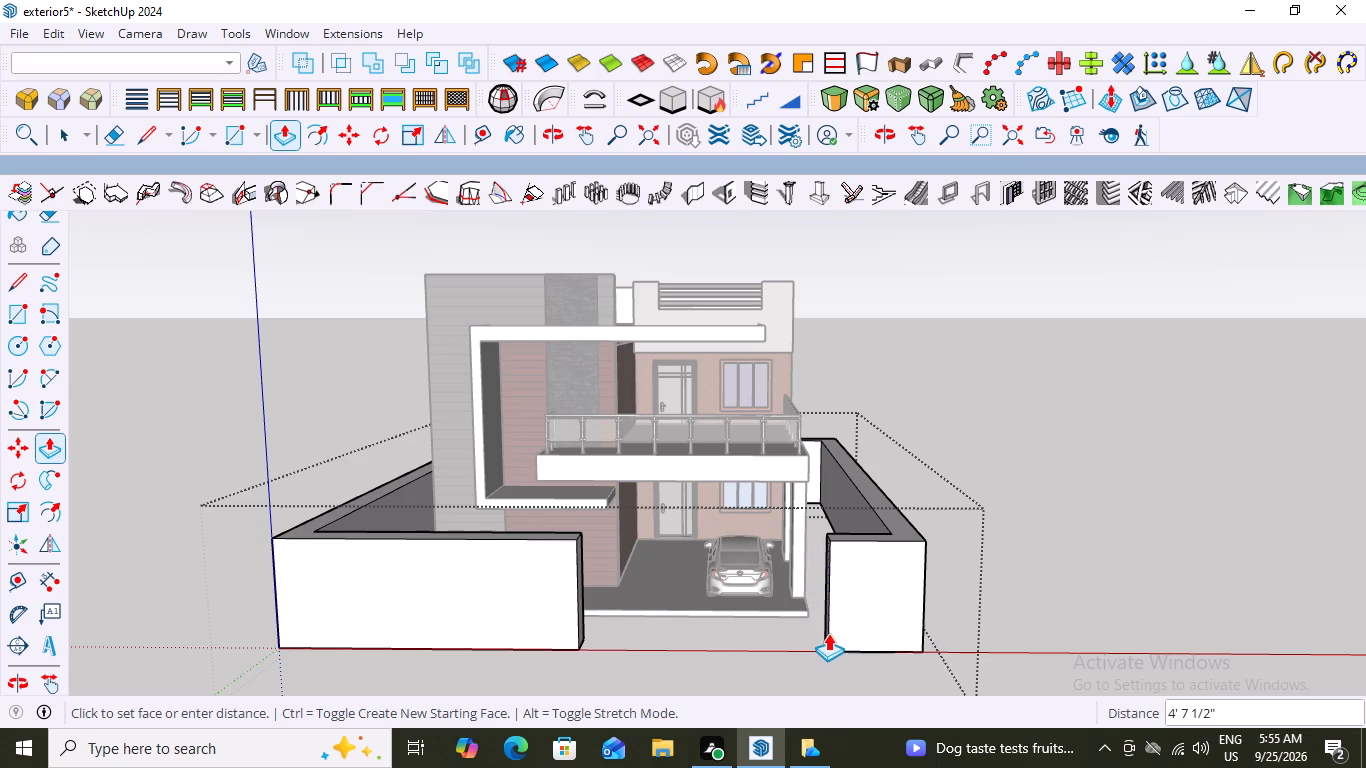
{"action": "scroll", "coordinate": [828, 633], "scroll_direction": "up", "scroll_amount": 1}
{"action": "middle_click", "coordinate": [828, 633]}
{"action": "middle_click_drag", "start_coordinate": [828, 633], "coordinate": [831, 605]}
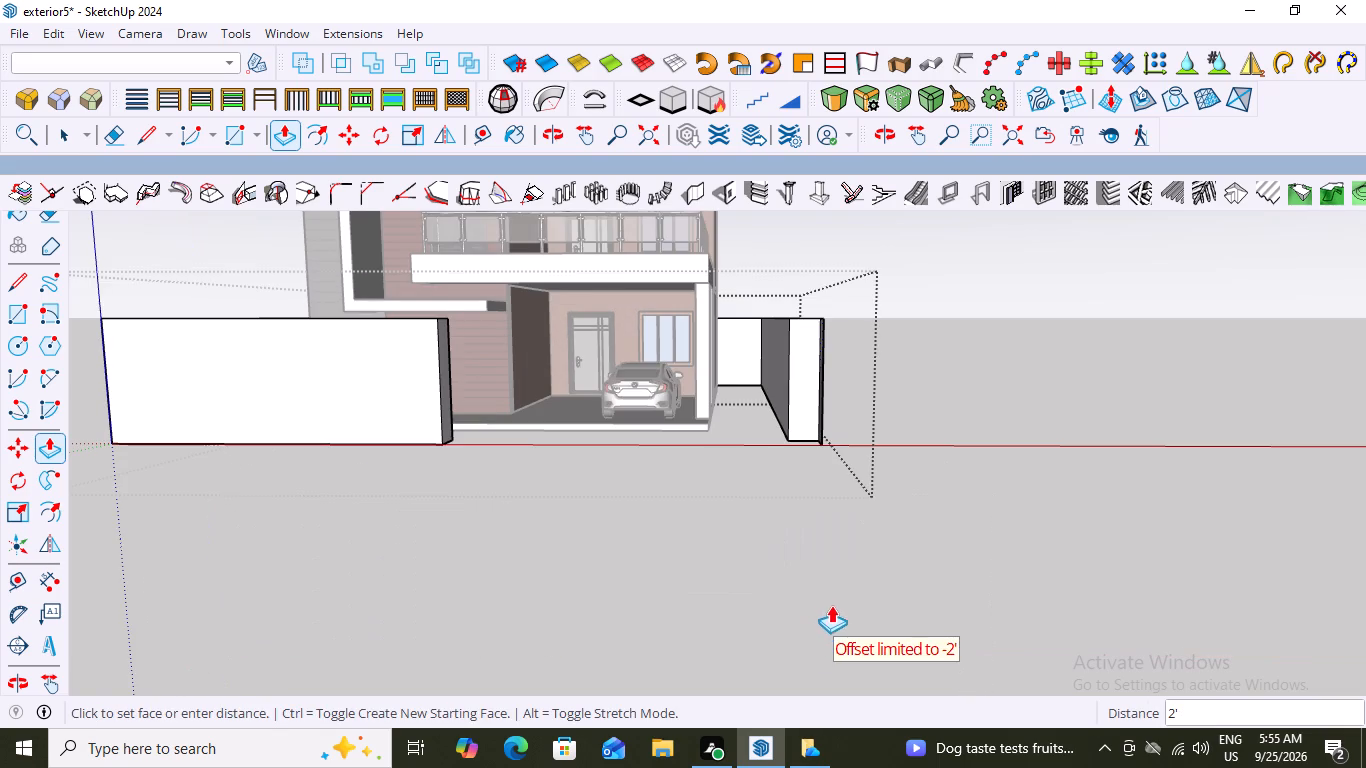
{"action": "middle_click_drag", "start_coordinate": [831, 605], "coordinate": [860, 585]}
{"action": "middle_click_drag", "start_coordinate": [860, 585], "coordinate": [850, 617]}
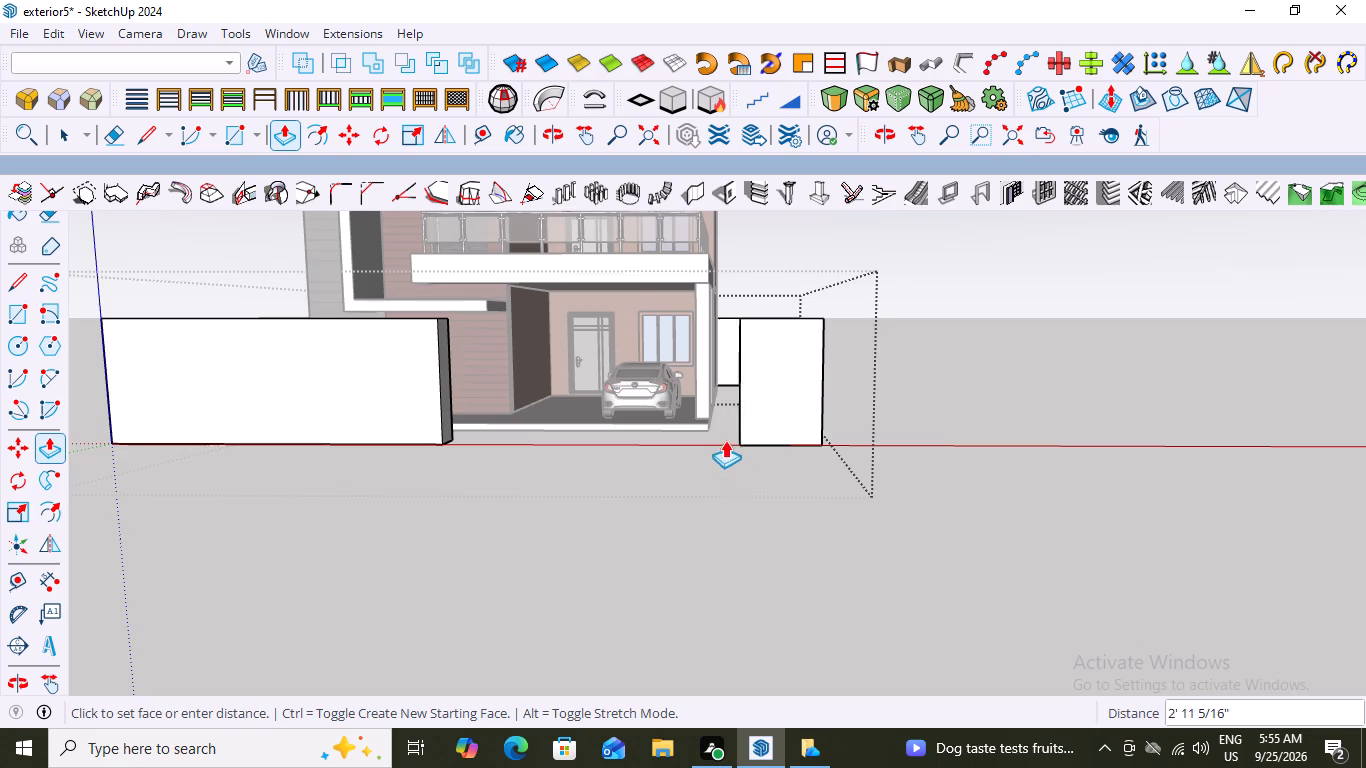
{"action": "scroll", "coordinate": [742, 375], "scroll_direction": "down", "scroll_amount": 3}
{"action": "middle_click_drag", "start_coordinate": [704, 411], "coordinate": [725, 520]}
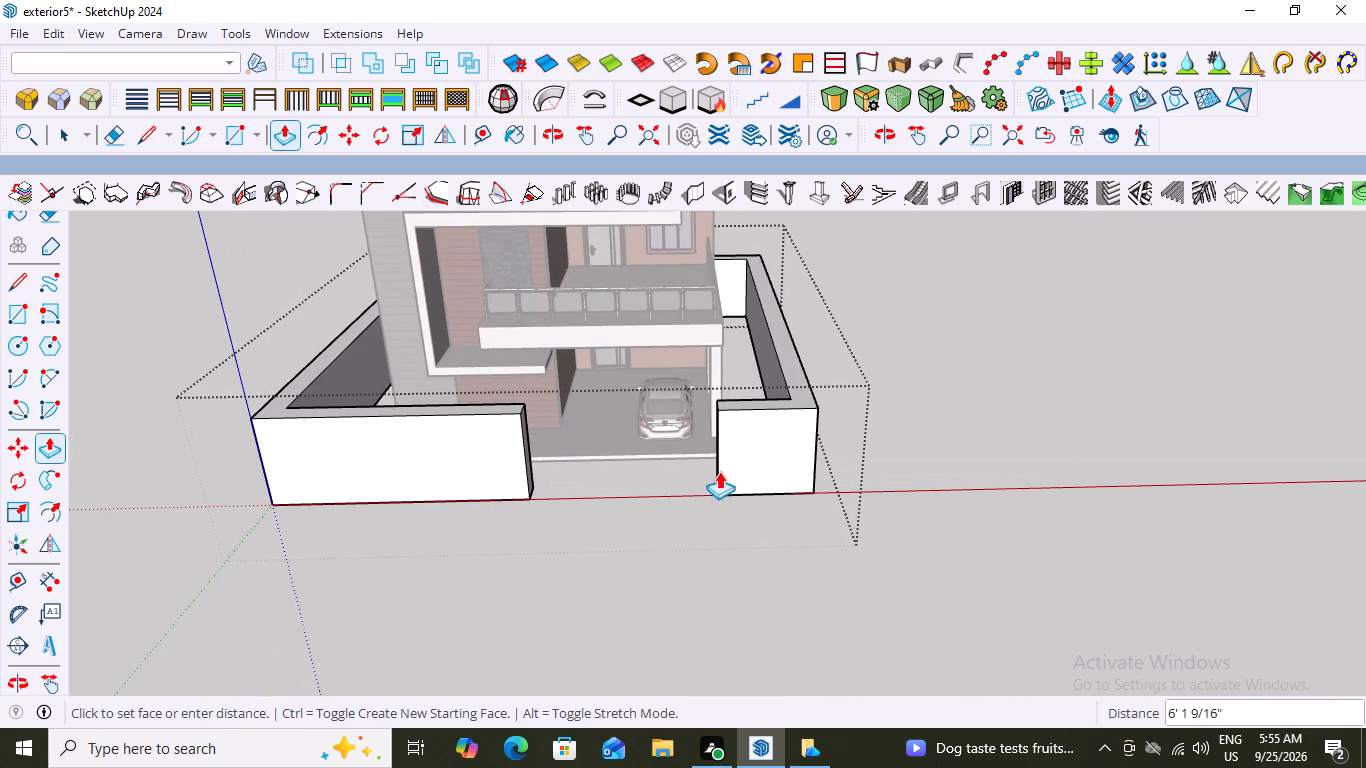
{"action": "middle_click_drag", "start_coordinate": [719, 471], "coordinate": [710, 414]}
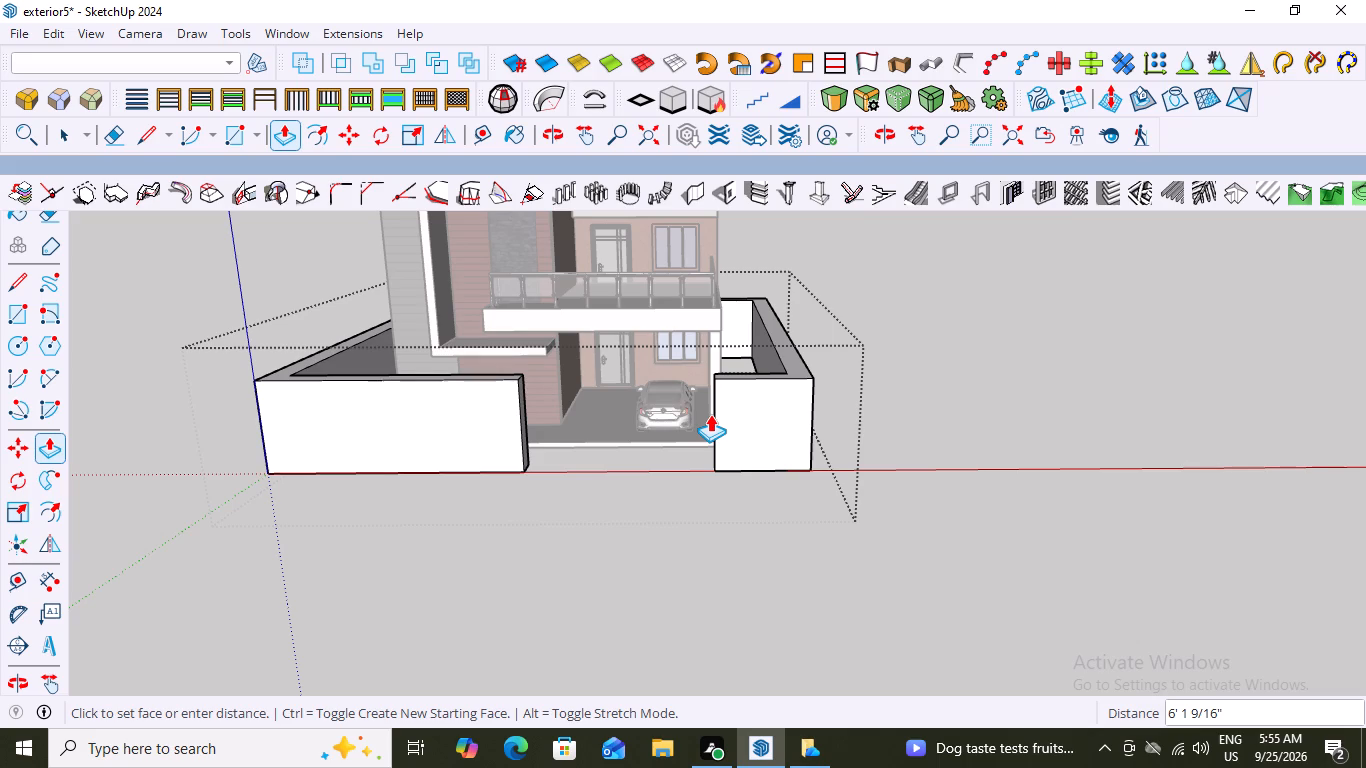
{"action": "scroll", "coordinate": [728, 431], "scroll_direction": "up", "scroll_amount": 1}
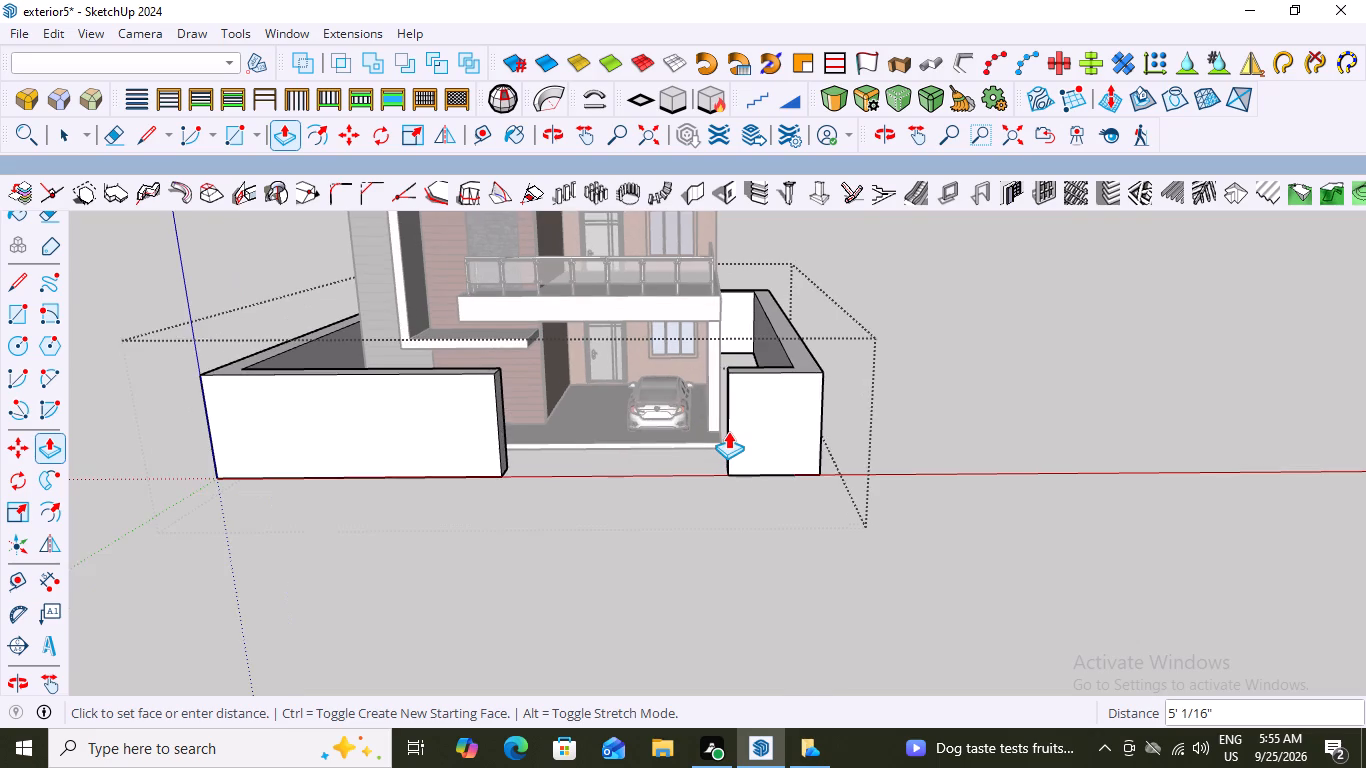
{"action": "scroll", "coordinate": [728, 431], "scroll_direction": "up", "scroll_amount": 2}
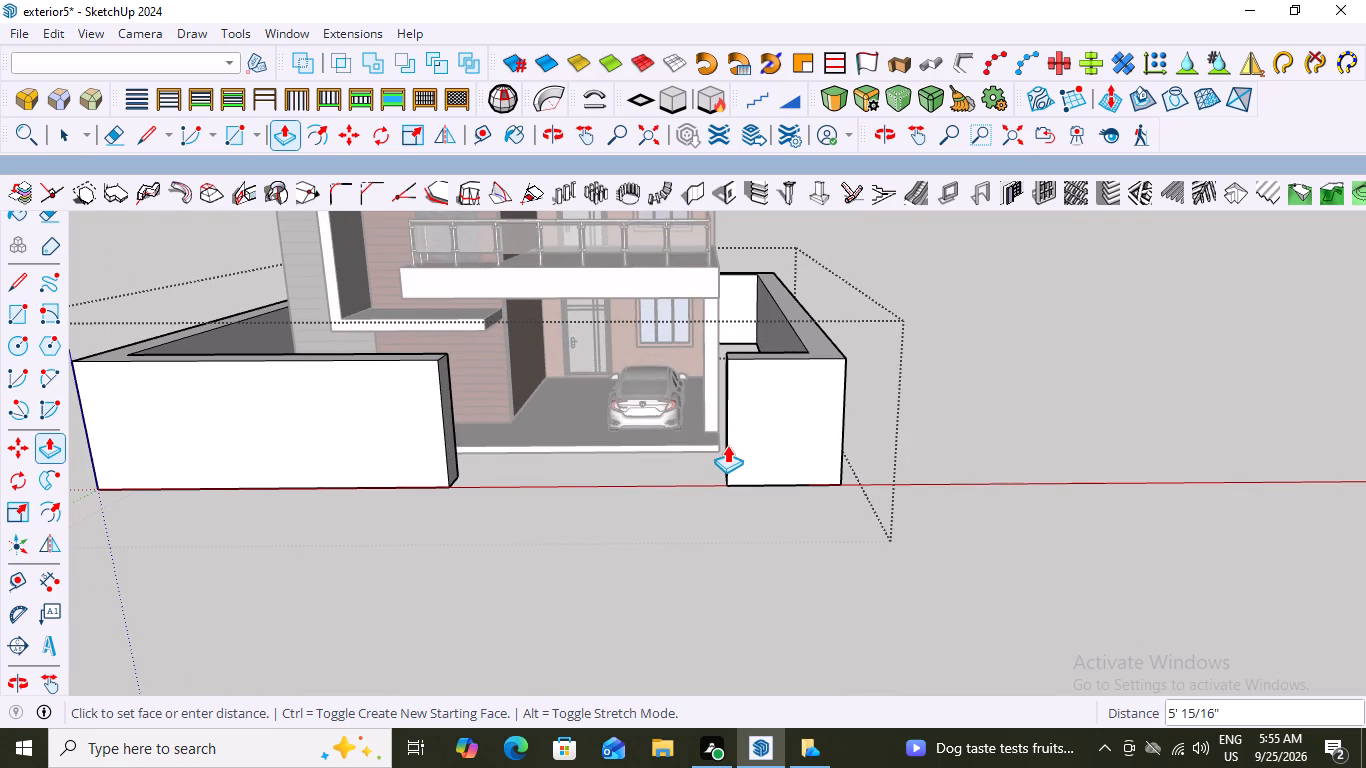
{"action": "scroll", "coordinate": [721, 445], "scroll_direction": "down", "scroll_amount": 2}
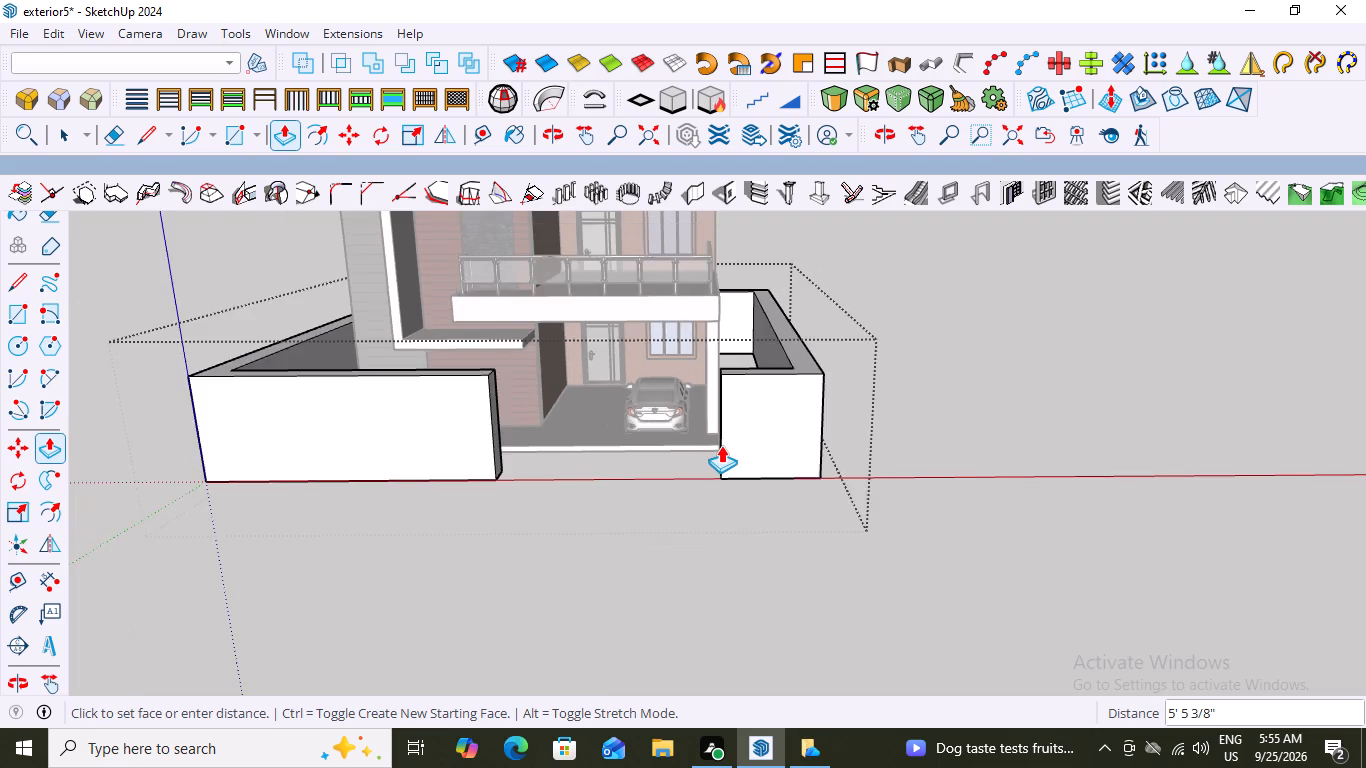
{"action": "scroll", "coordinate": [721, 445], "scroll_direction": "down", "scroll_amount": 7}
{"action": "scroll", "coordinate": [721, 445], "scroll_direction": "up", "scroll_amount": 4}
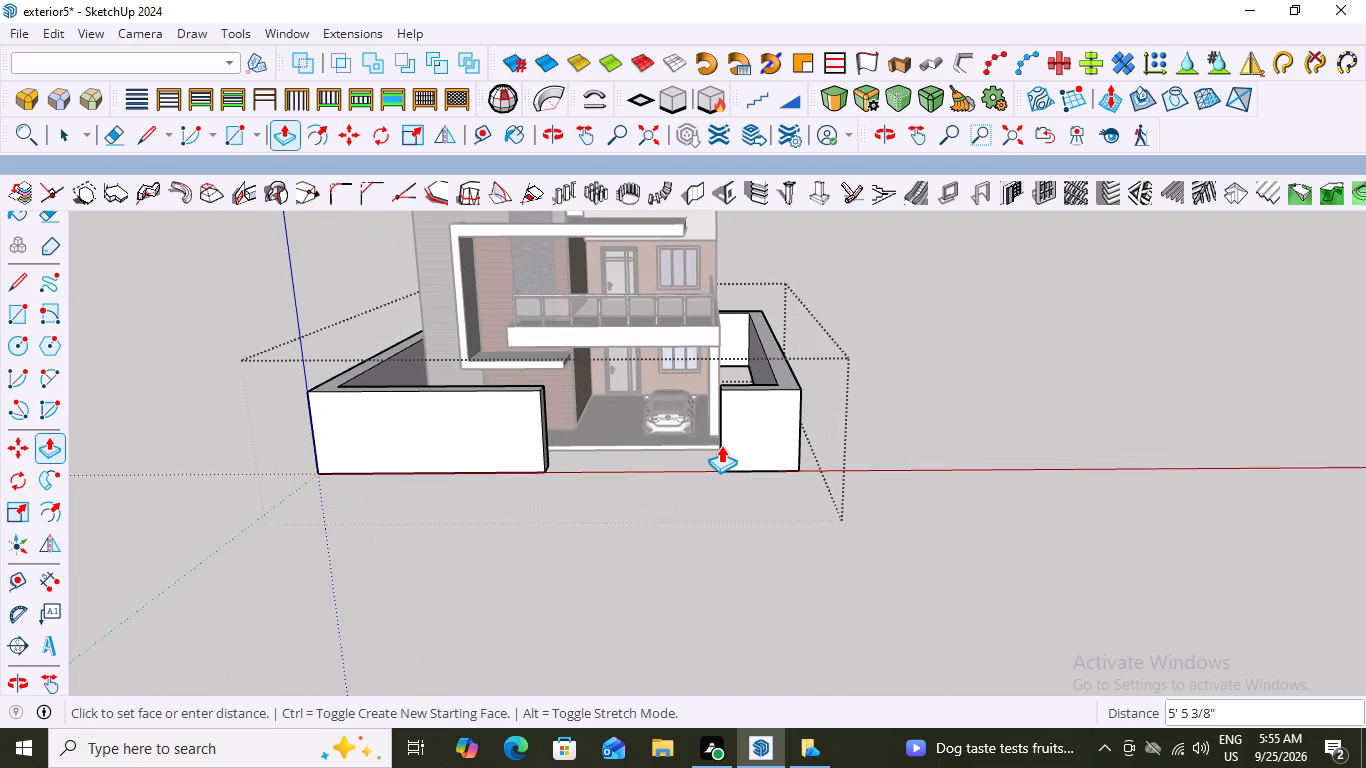
{"action": "scroll", "coordinate": [721, 445], "scroll_direction": "down", "scroll_amount": 4}
{"action": "middle_click_drag", "start_coordinate": [721, 445], "coordinate": [723, 384]}
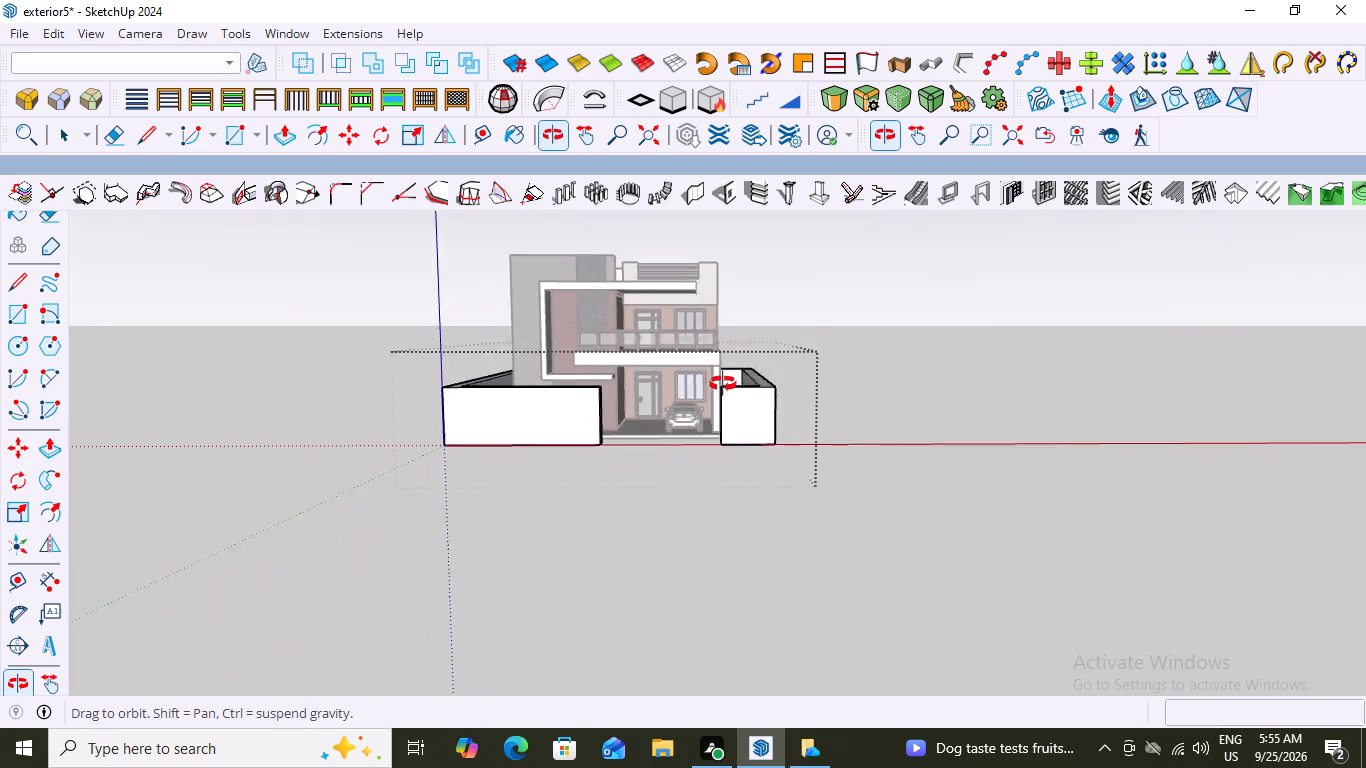
{"action": "middle_click_drag", "start_coordinate": [723, 384], "coordinate": [708, 430]}
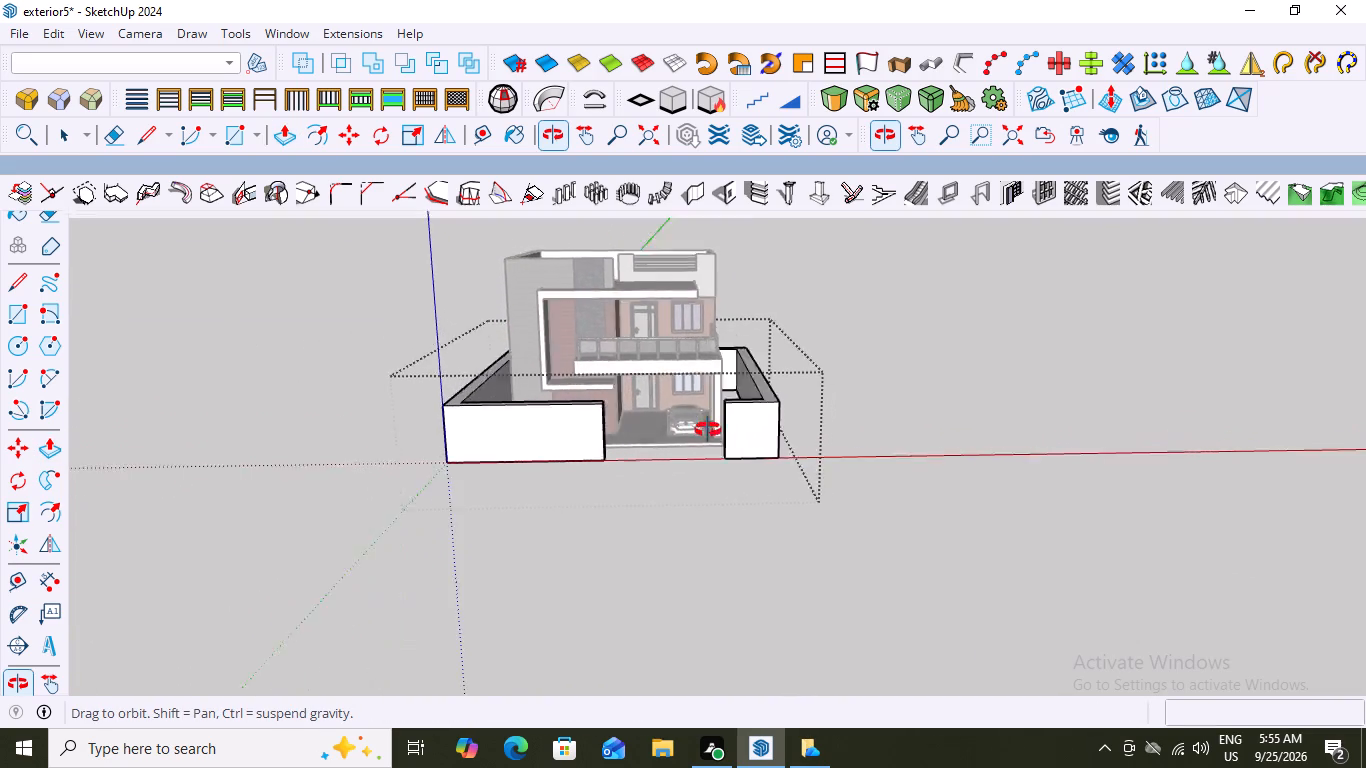
{"action": "middle_click_drag", "start_coordinate": [708, 430], "coordinate": [1030, 409]}
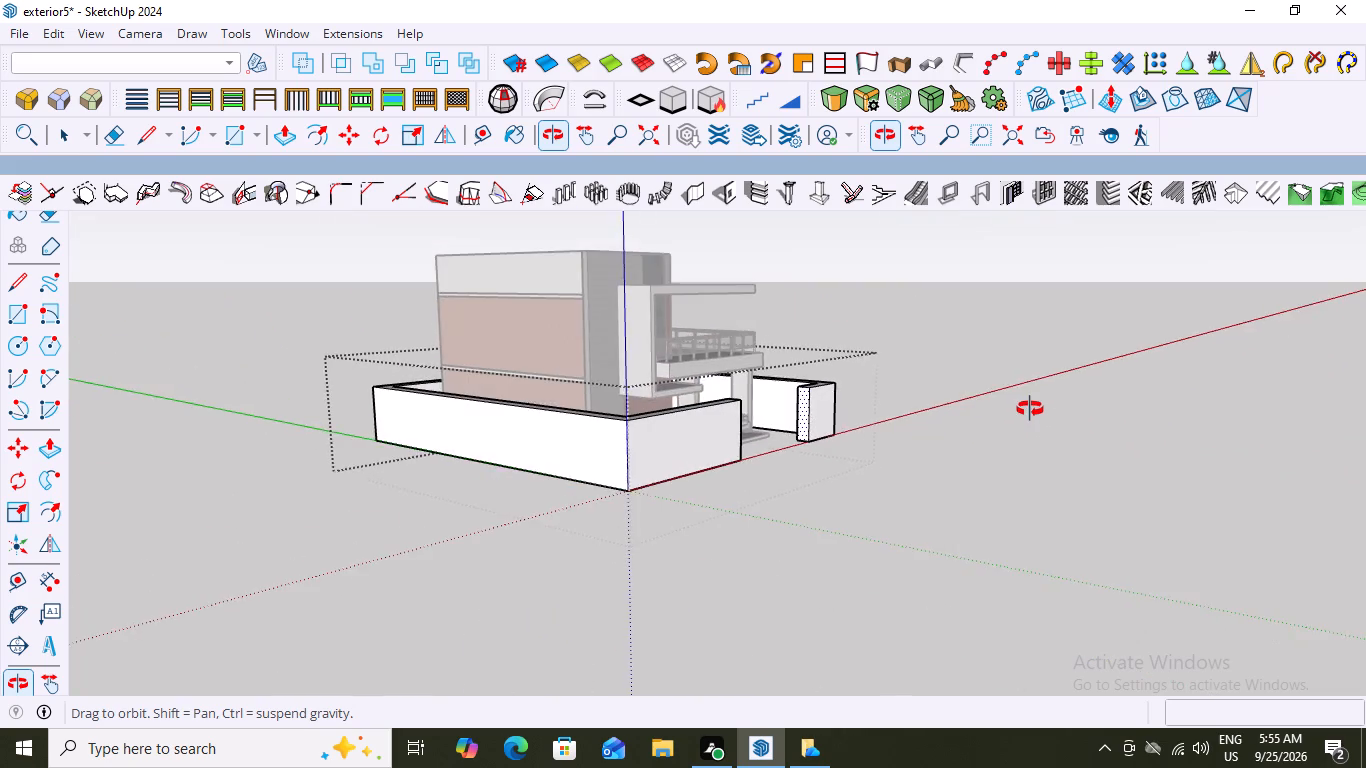
{"action": "middle_click_drag", "start_coordinate": [1030, 409], "coordinate": [658, 435]}
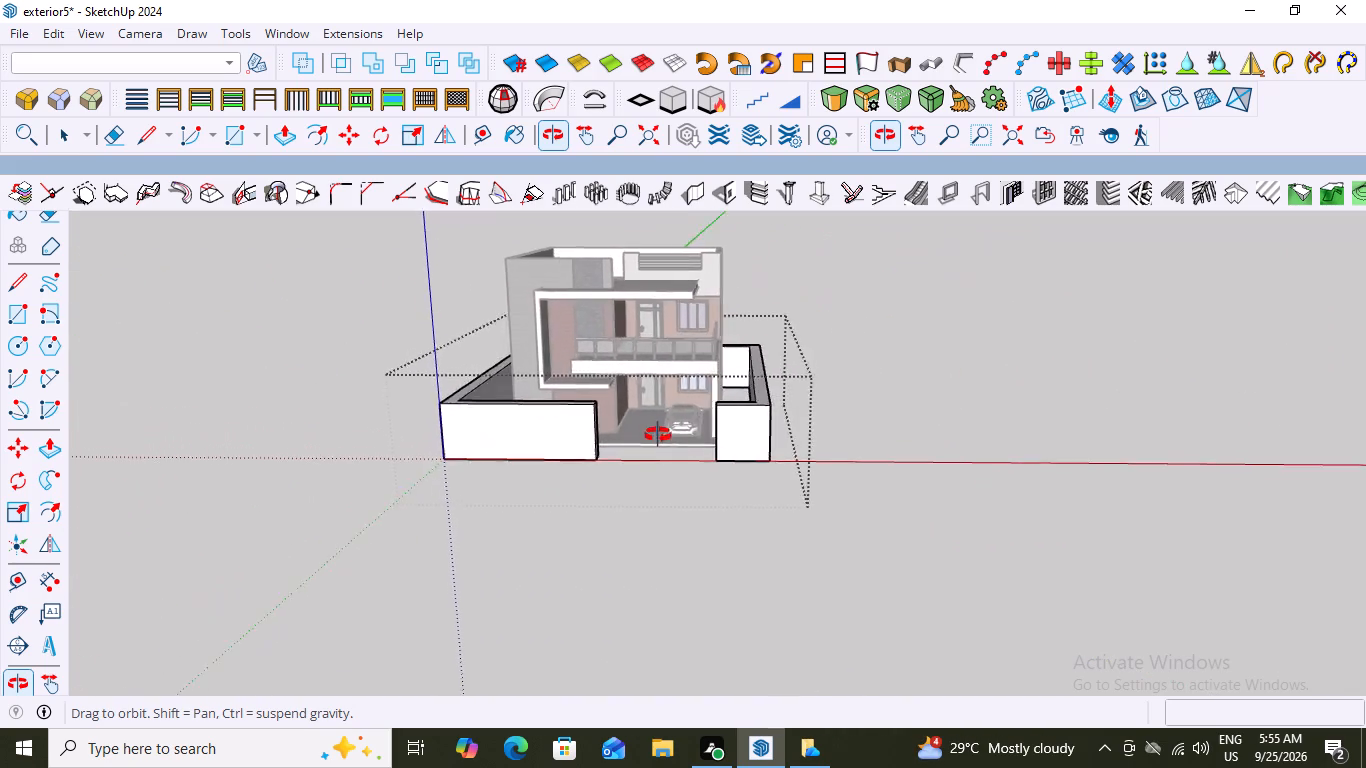
{"action": "middle_click_drag", "start_coordinate": [658, 435], "coordinate": [558, 436]}
{"action": "middle_click_drag", "start_coordinate": [823, 442], "coordinate": [924, 441]}
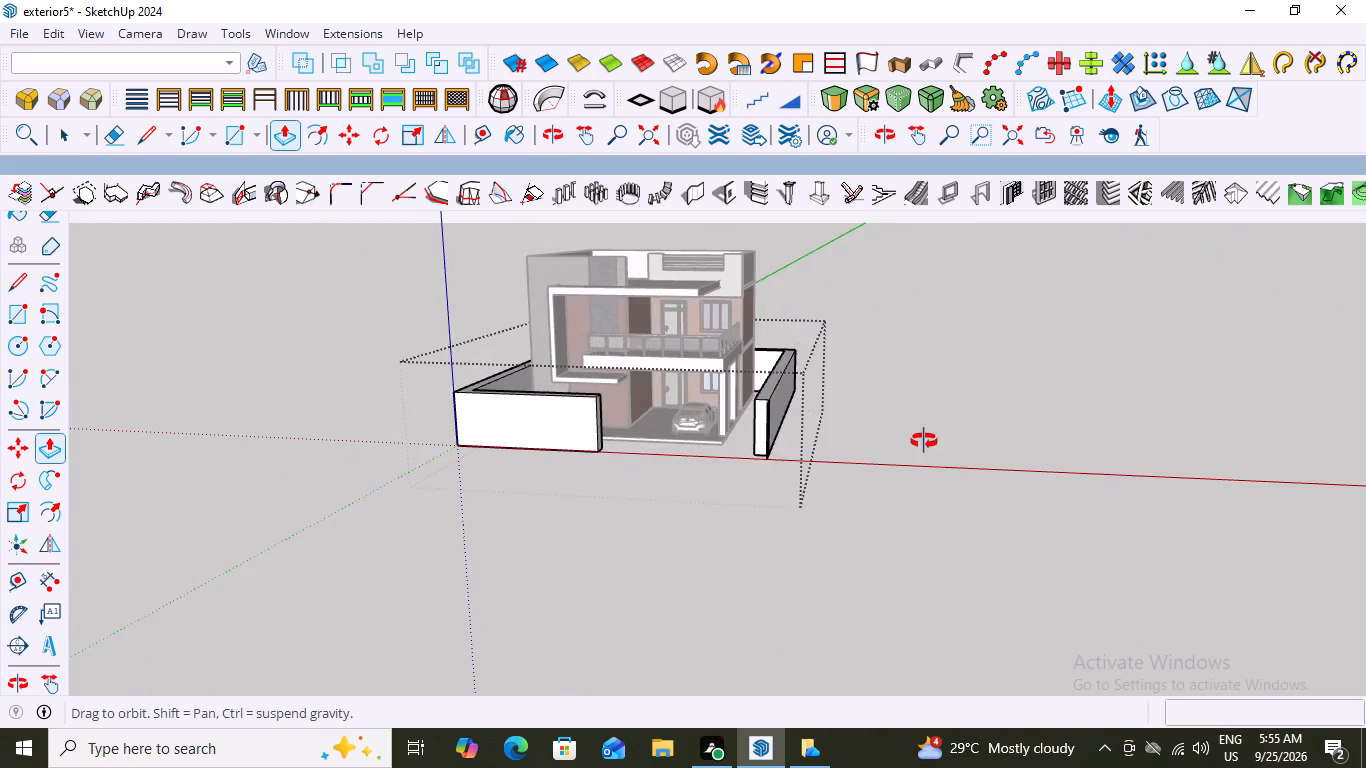
{"action": "middle_click_drag", "start_coordinate": [924, 441], "coordinate": [791, 443]}
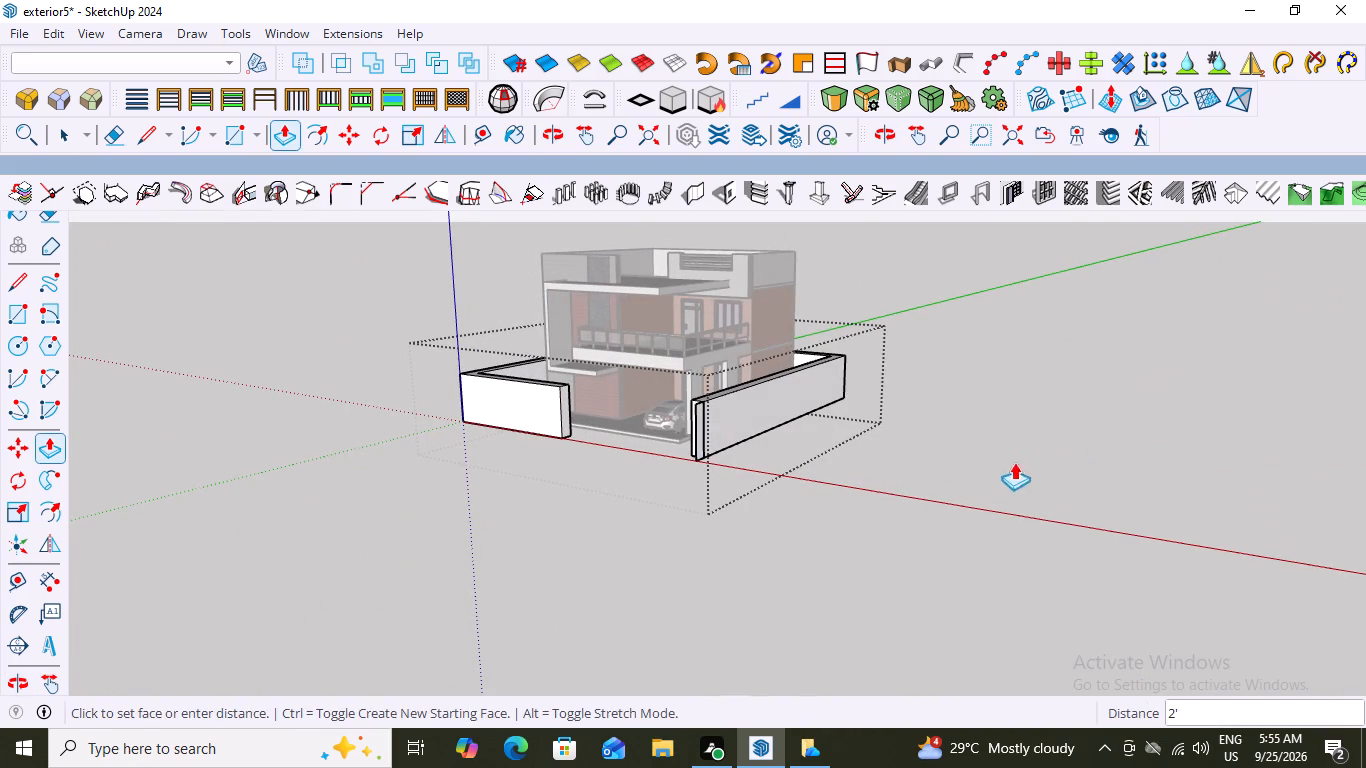
{"action": "scroll", "coordinate": [660, 439], "scroll_direction": "up", "scroll_amount": 1}
{"action": "middle_click_drag", "start_coordinate": [633, 431], "coordinate": [728, 444]}
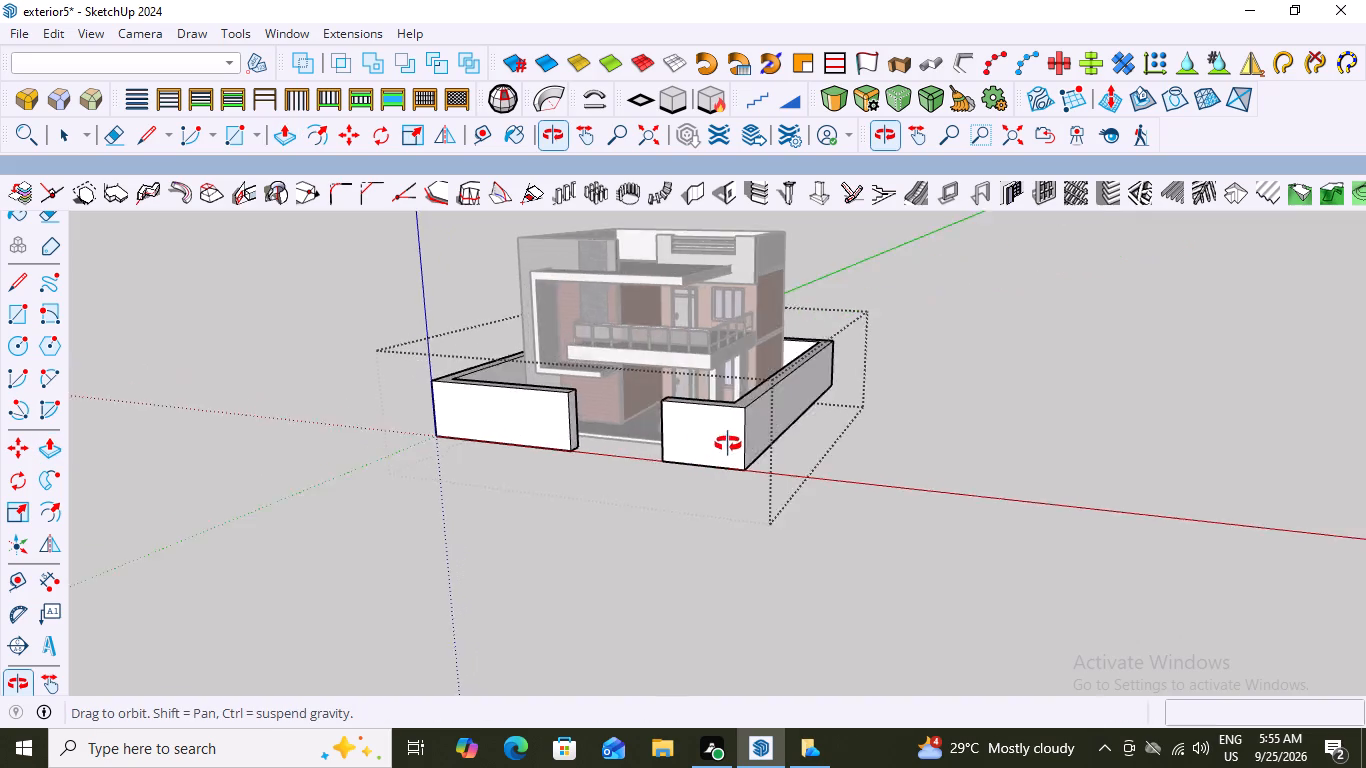
{"action": "middle_click_drag", "start_coordinate": [728, 444], "coordinate": [851, 462]}
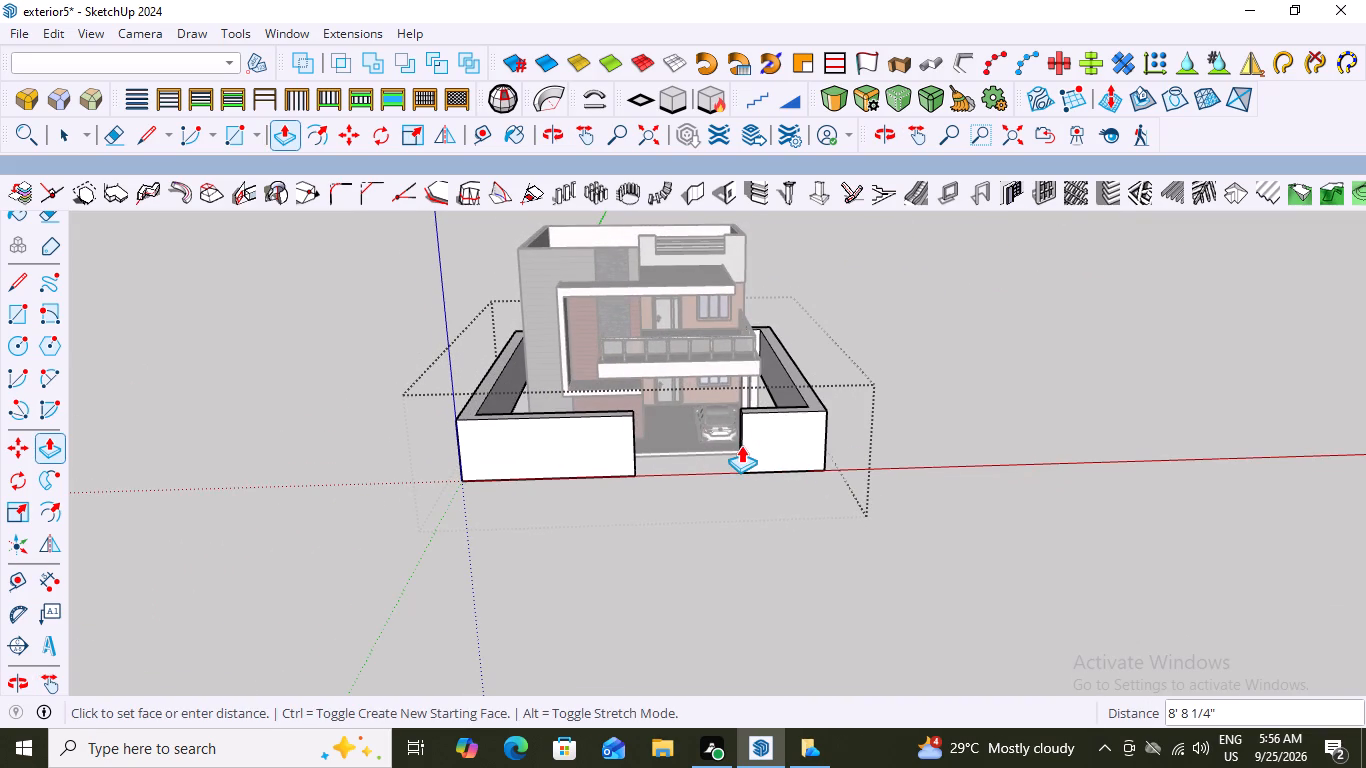
{"action": "scroll", "coordinate": [741, 445], "scroll_direction": "up", "scroll_amount": 3}
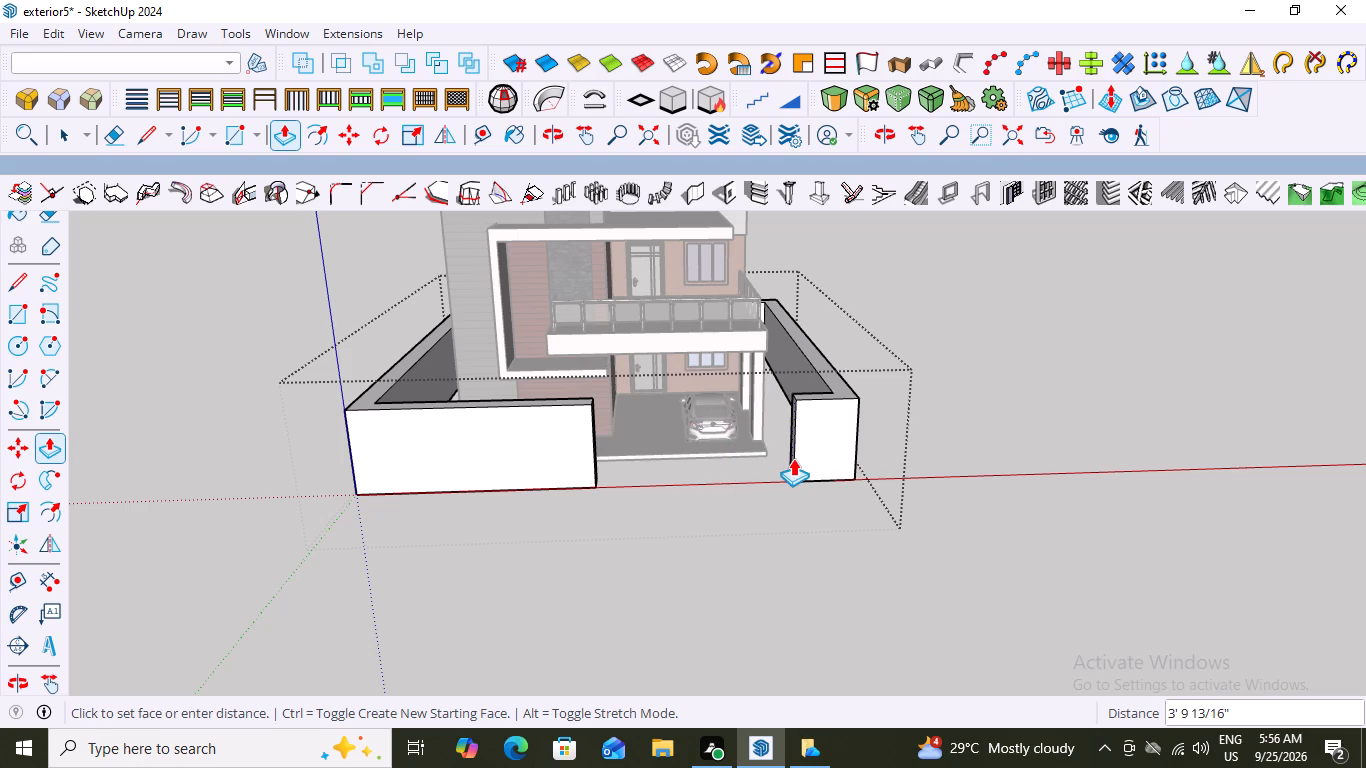
{"action": "middle_click_drag", "start_coordinate": [793, 458], "coordinate": [778, 390]}
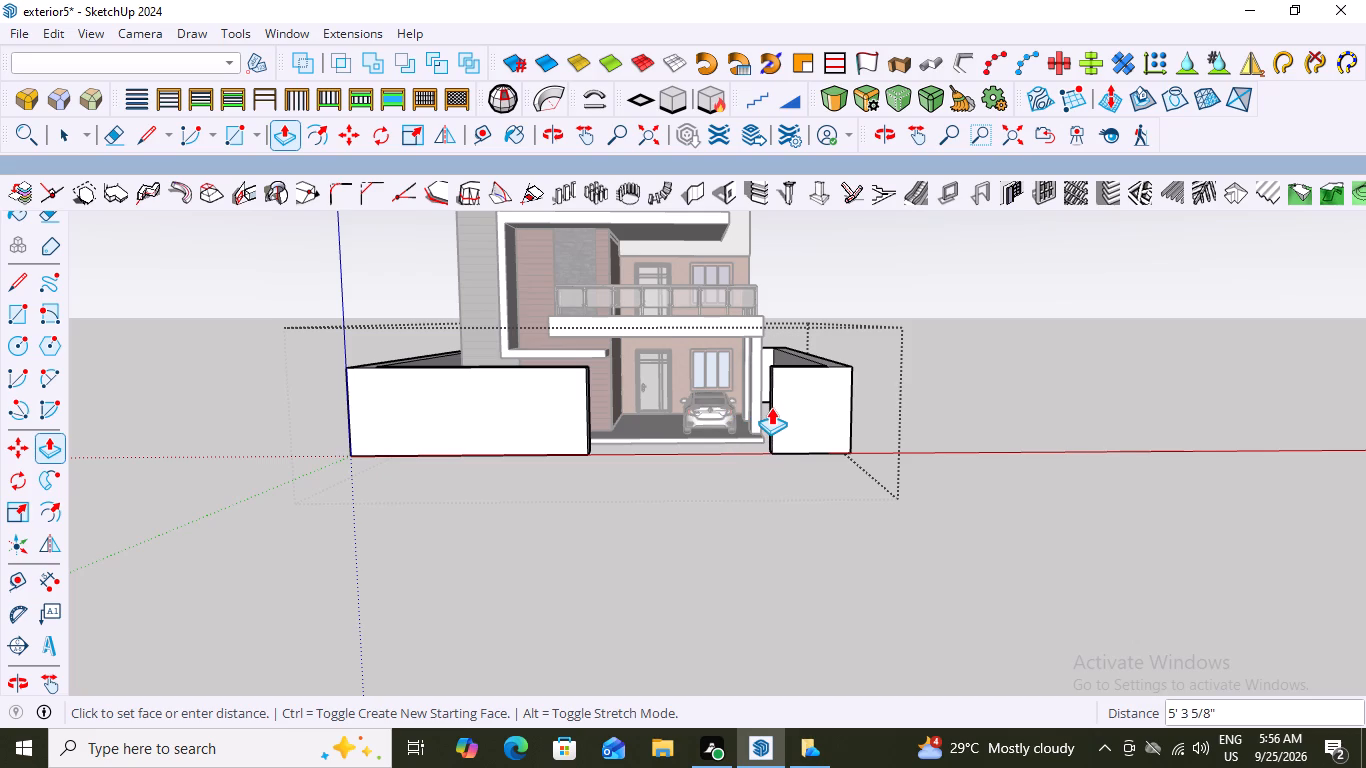
{"action": "left_click", "coordinate": [790, 417]}
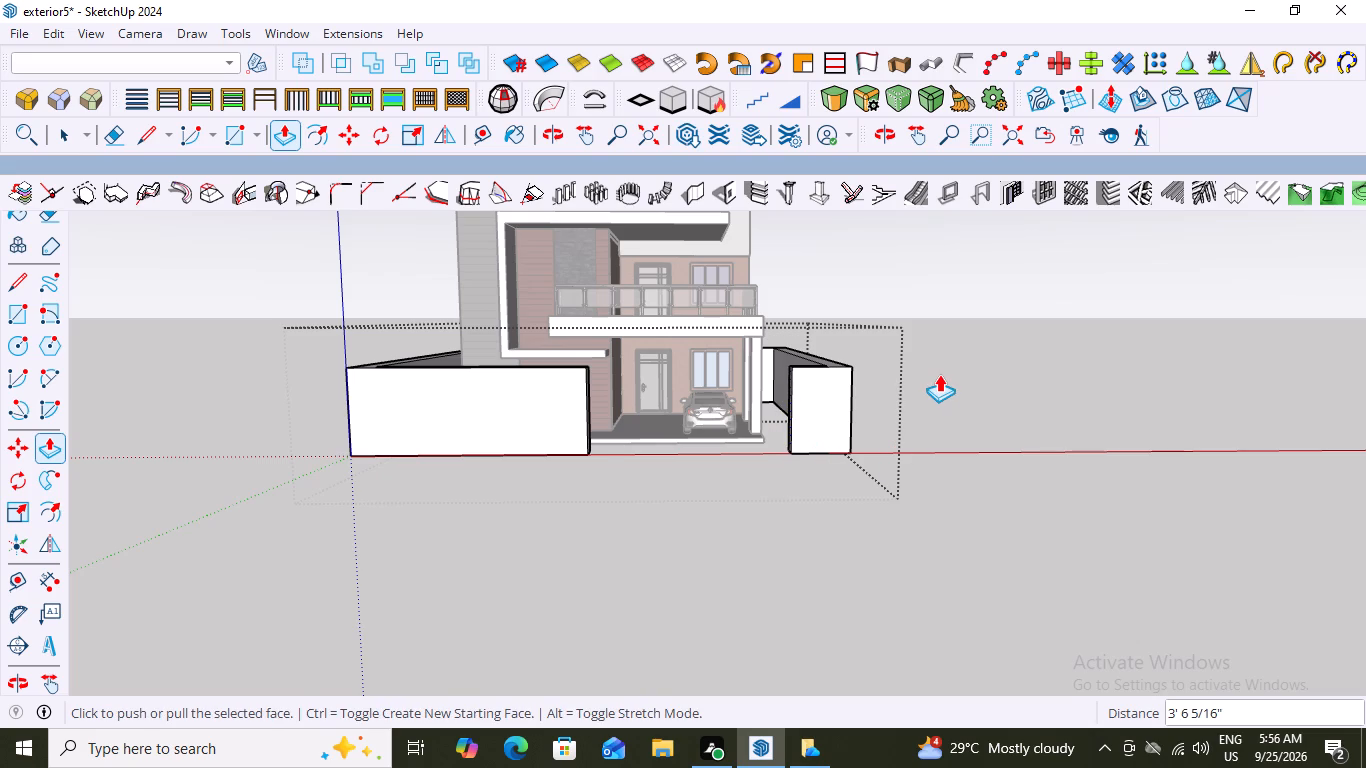
{"action": "key", "text": "space"}
{"action": "left_click", "coordinate": [959, 300]}
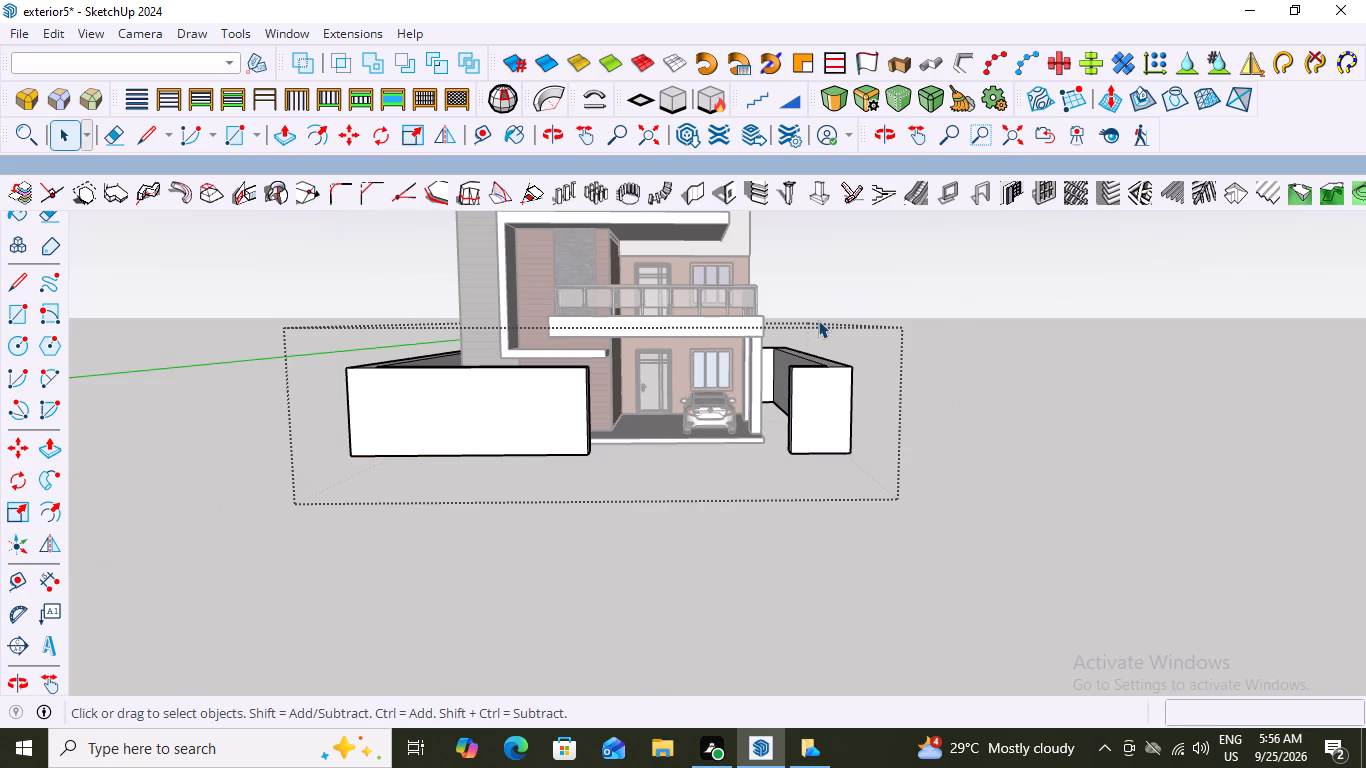
{"action": "left_click", "coordinate": [968, 296]}
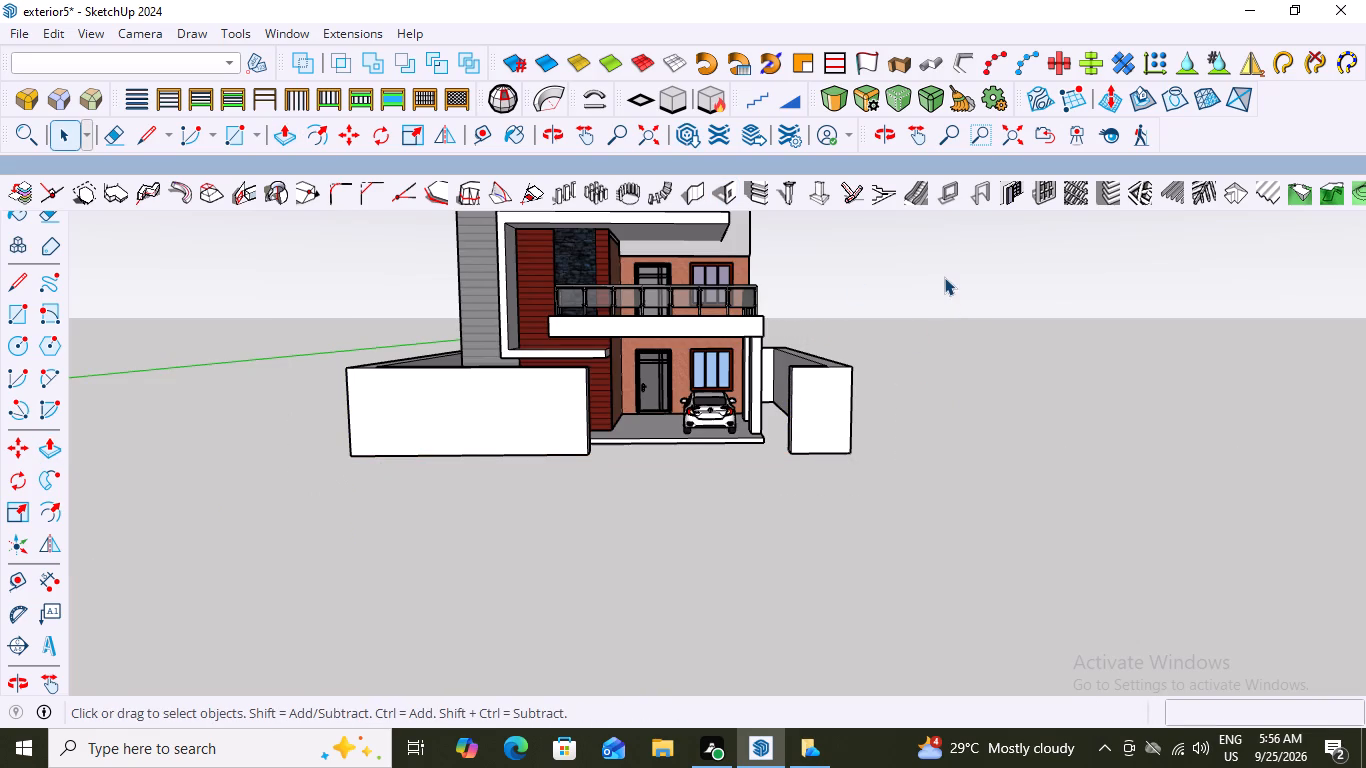